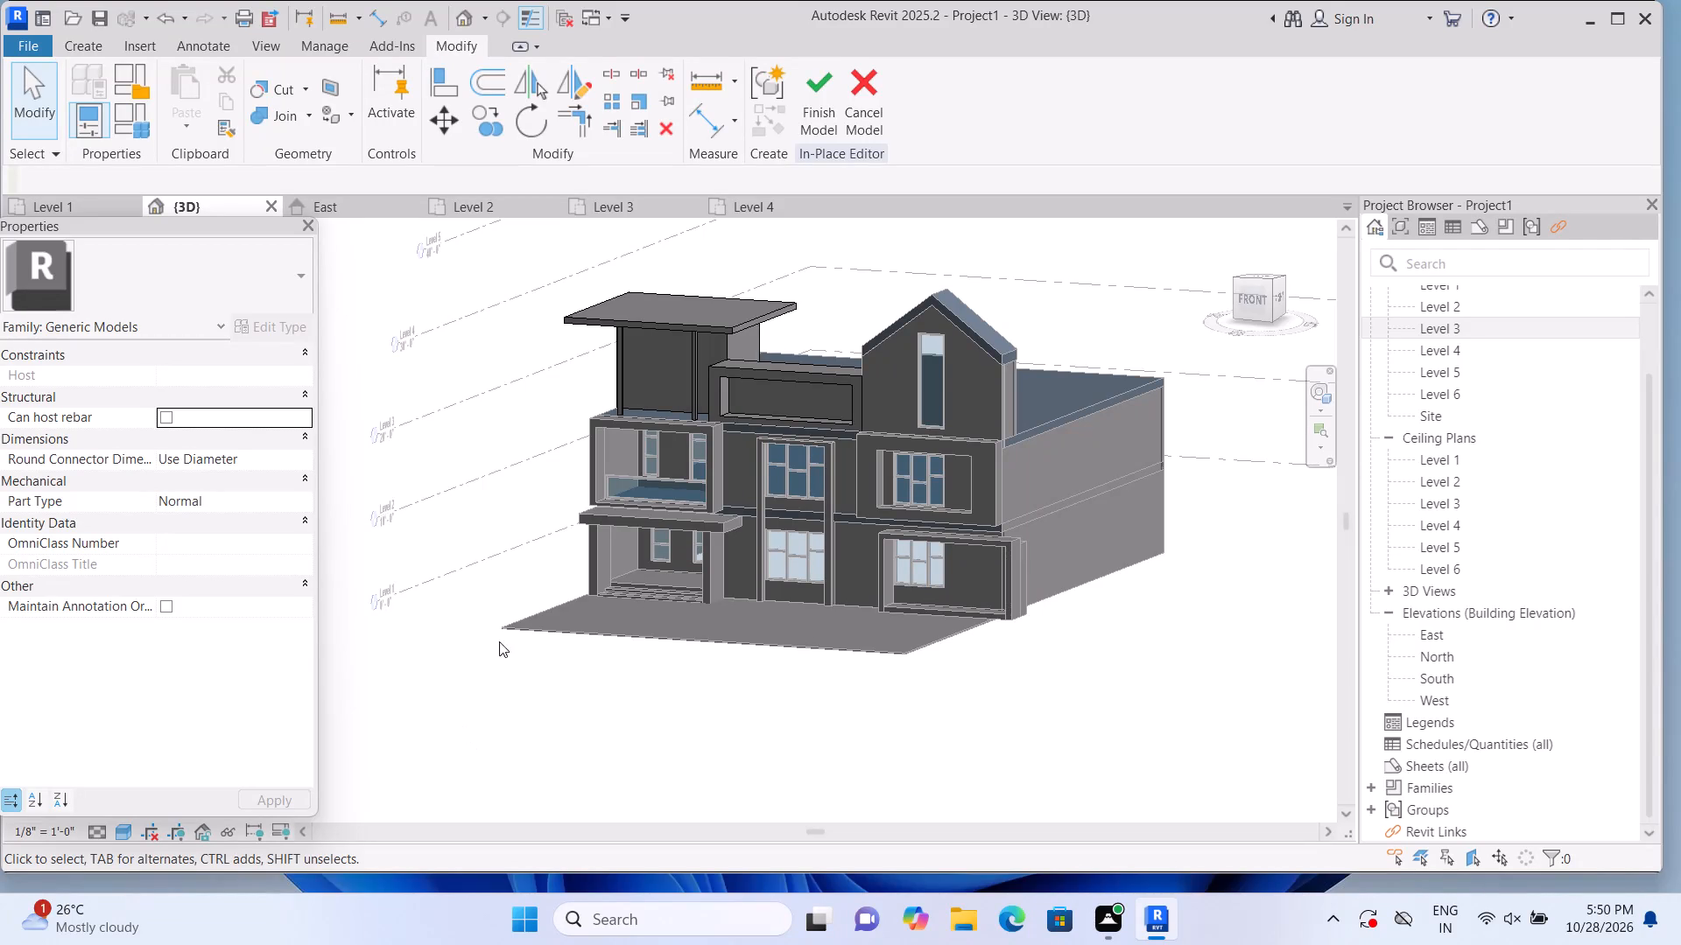
Examine the front facade in 3D, closing in on the balcony and the slab above the entrance porch.
{"action": "scroll", "coordinate": [901, 468], "scroll_direction": "up", "scroll_amount": 2}
{"action": "scroll", "coordinate": [923, 554], "scroll_direction": "up", "scroll_amount": 2}
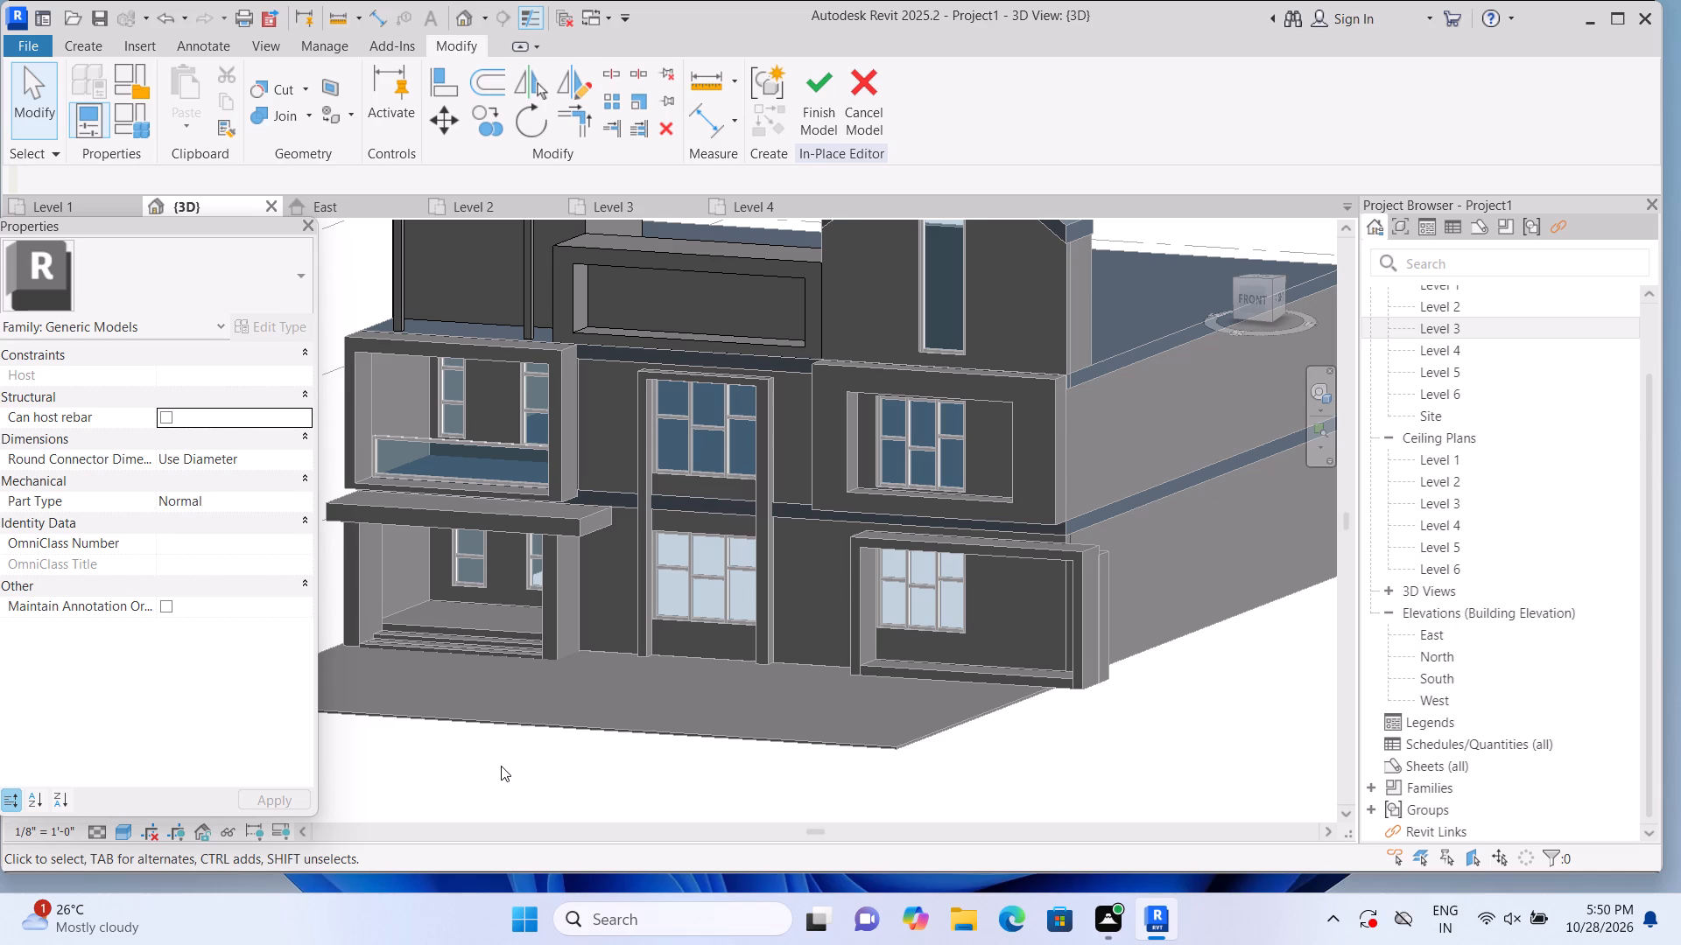
{"action": "scroll", "coordinate": [501, 766], "scroll_direction": "down", "scroll_amount": 1}
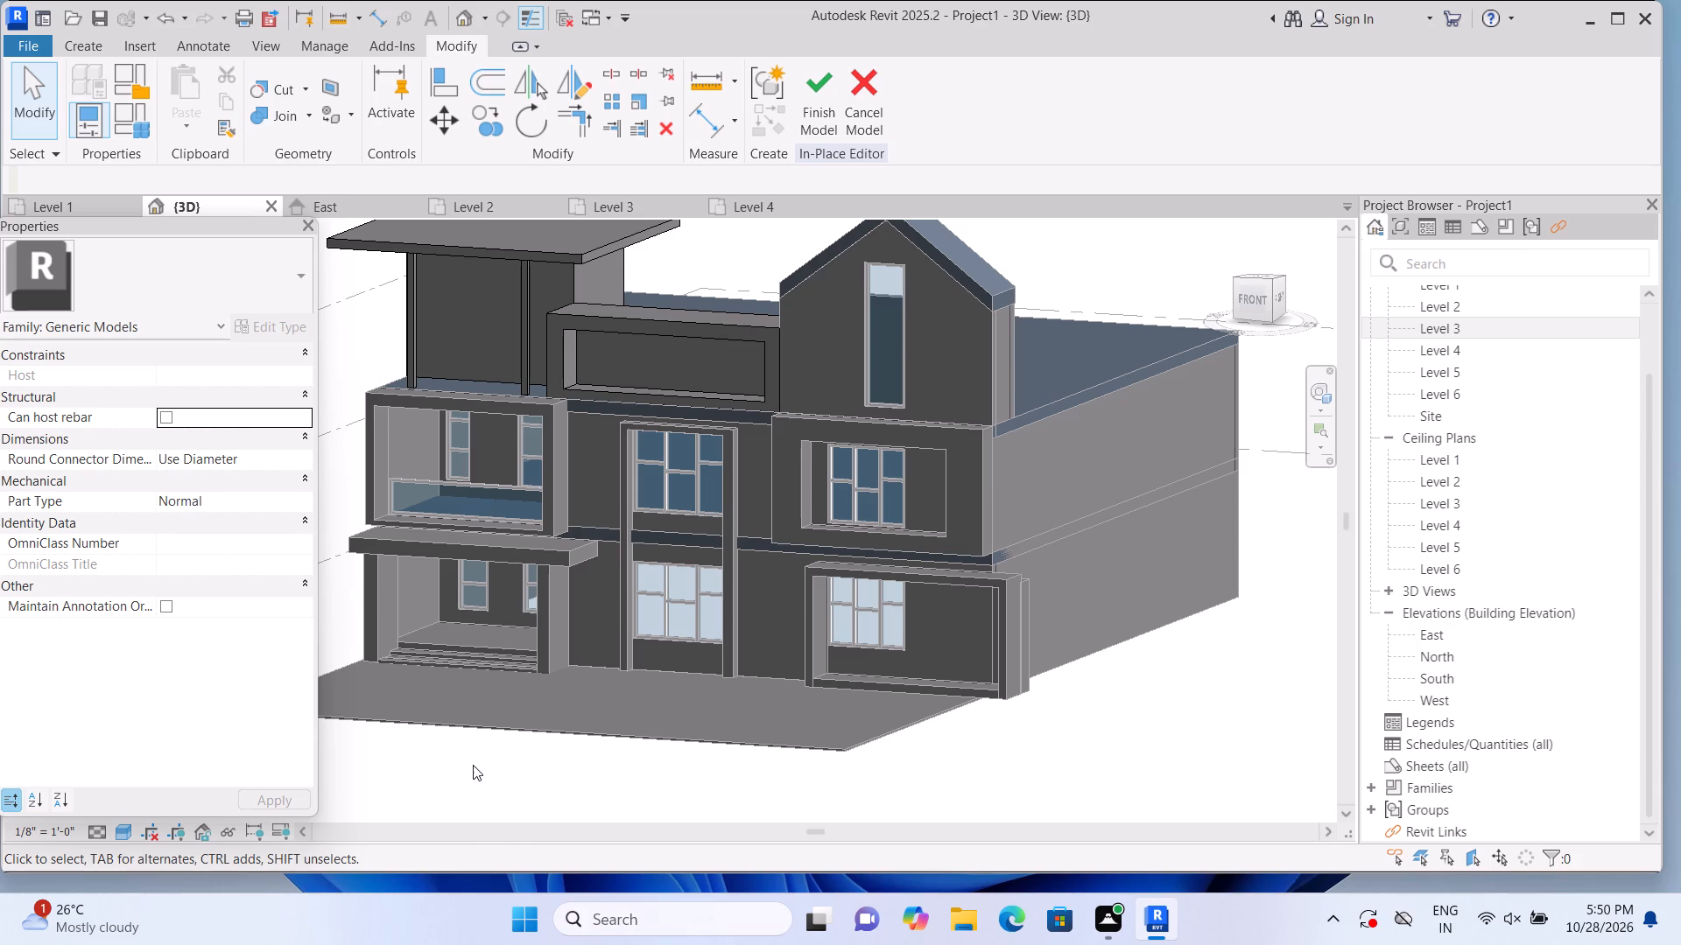
{"action": "middle_click_drag", "start_coordinate": [460, 752], "coordinate": [559, 755], "text": "shift"}
{"action": "middle_click_drag", "start_coordinate": [488, 754], "coordinate": [568, 768], "text": "shift"}
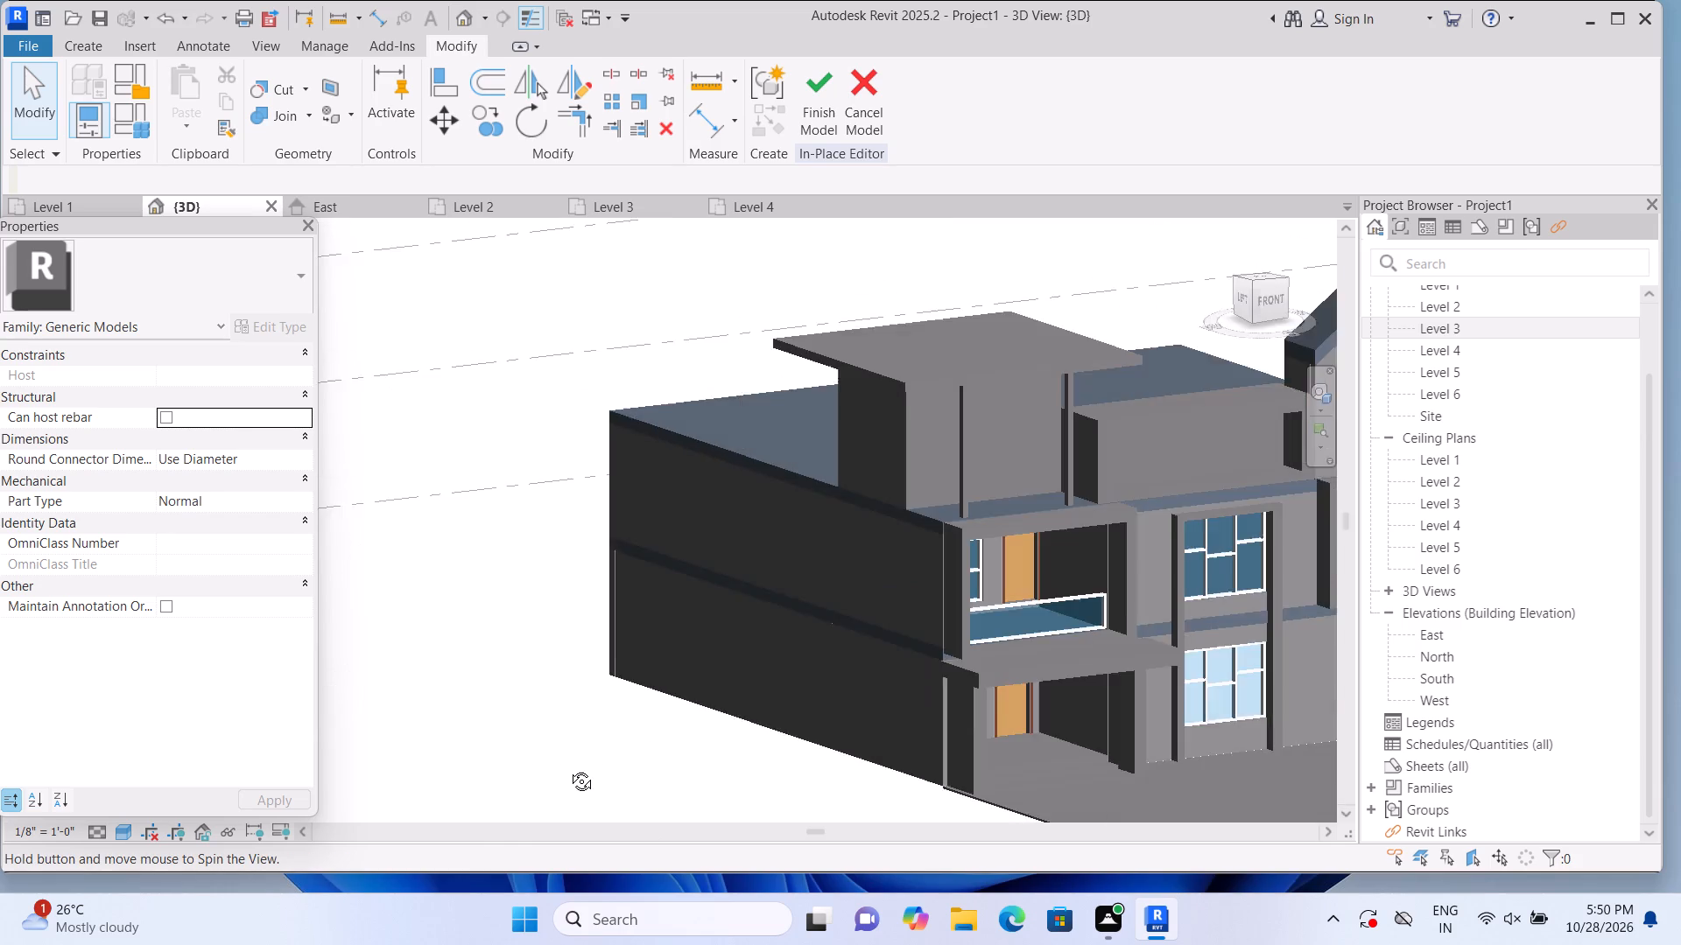
{"action": "middle_click_drag", "start_coordinate": [568, 768], "coordinate": [496, 721], "text": "shift"}
{"action": "scroll", "coordinate": [663, 623], "scroll_direction": "up", "scroll_amount": 2}
{"action": "scroll", "coordinate": [719, 578], "scroll_direction": "up", "scroll_amount": 1}
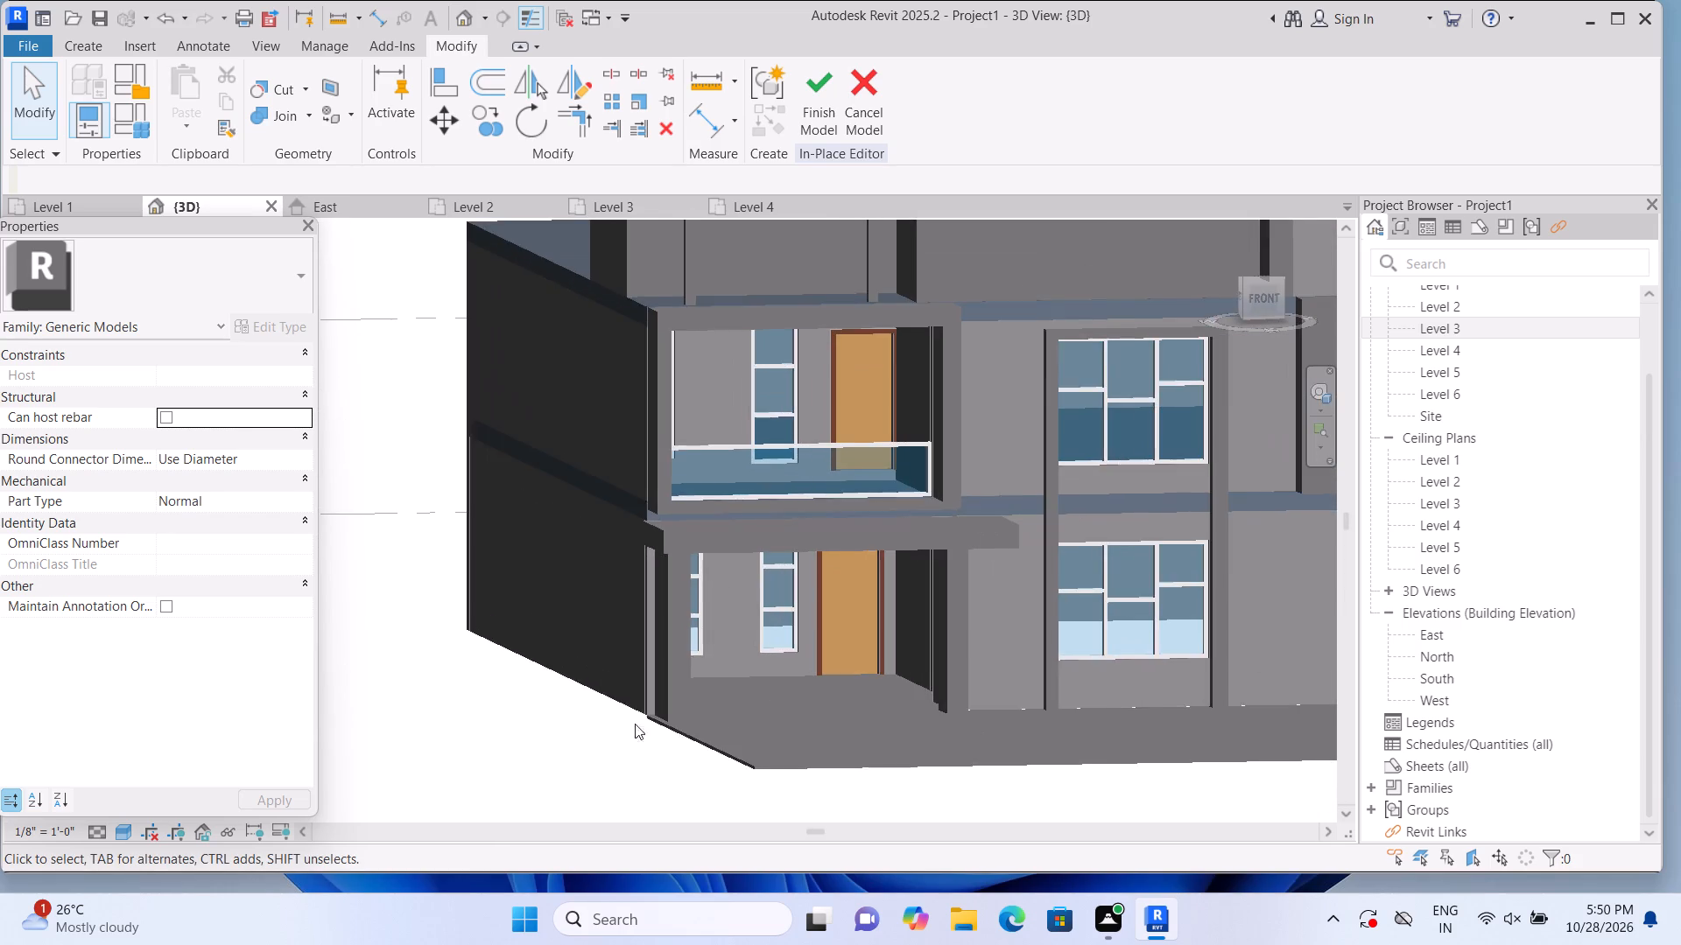
{"action": "middle_click_drag", "start_coordinate": [598, 752], "coordinate": [464, 781]}
{"action": "scroll", "coordinate": [598, 752], "scroll_direction": "up", "scroll_amount": 1}
{"action": "scroll", "coordinate": [704, 488], "scroll_direction": "up", "scroll_amount": 2}
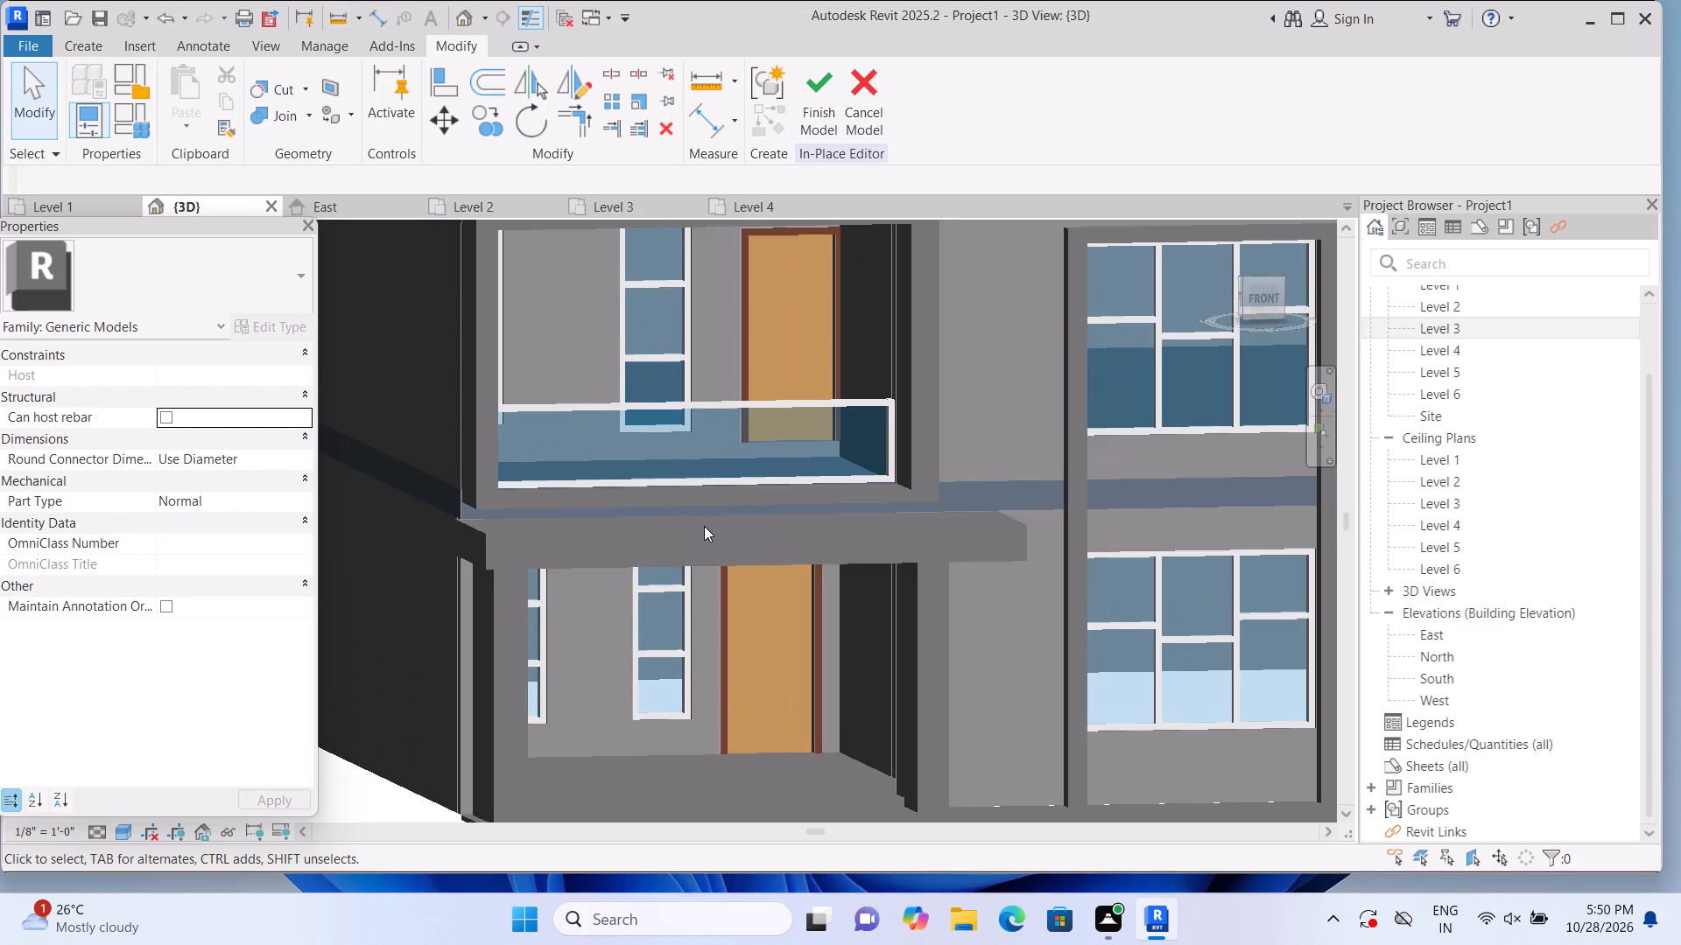
{"action": "scroll", "coordinate": [702, 526], "scroll_direction": "up", "scroll_amount": 1}
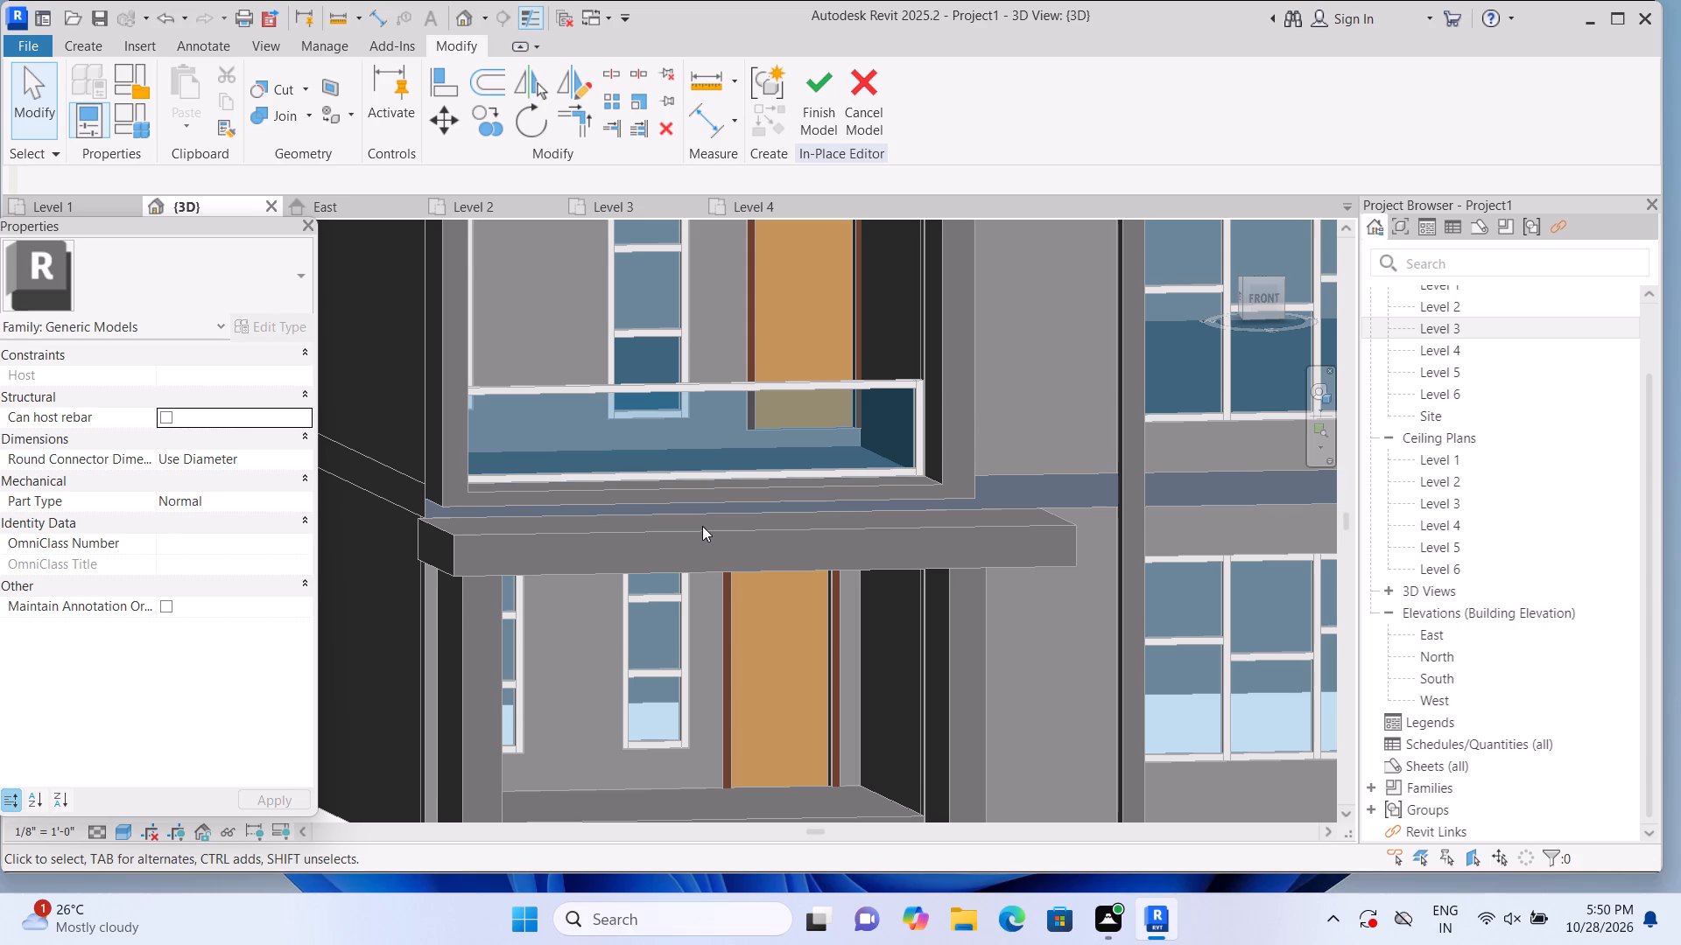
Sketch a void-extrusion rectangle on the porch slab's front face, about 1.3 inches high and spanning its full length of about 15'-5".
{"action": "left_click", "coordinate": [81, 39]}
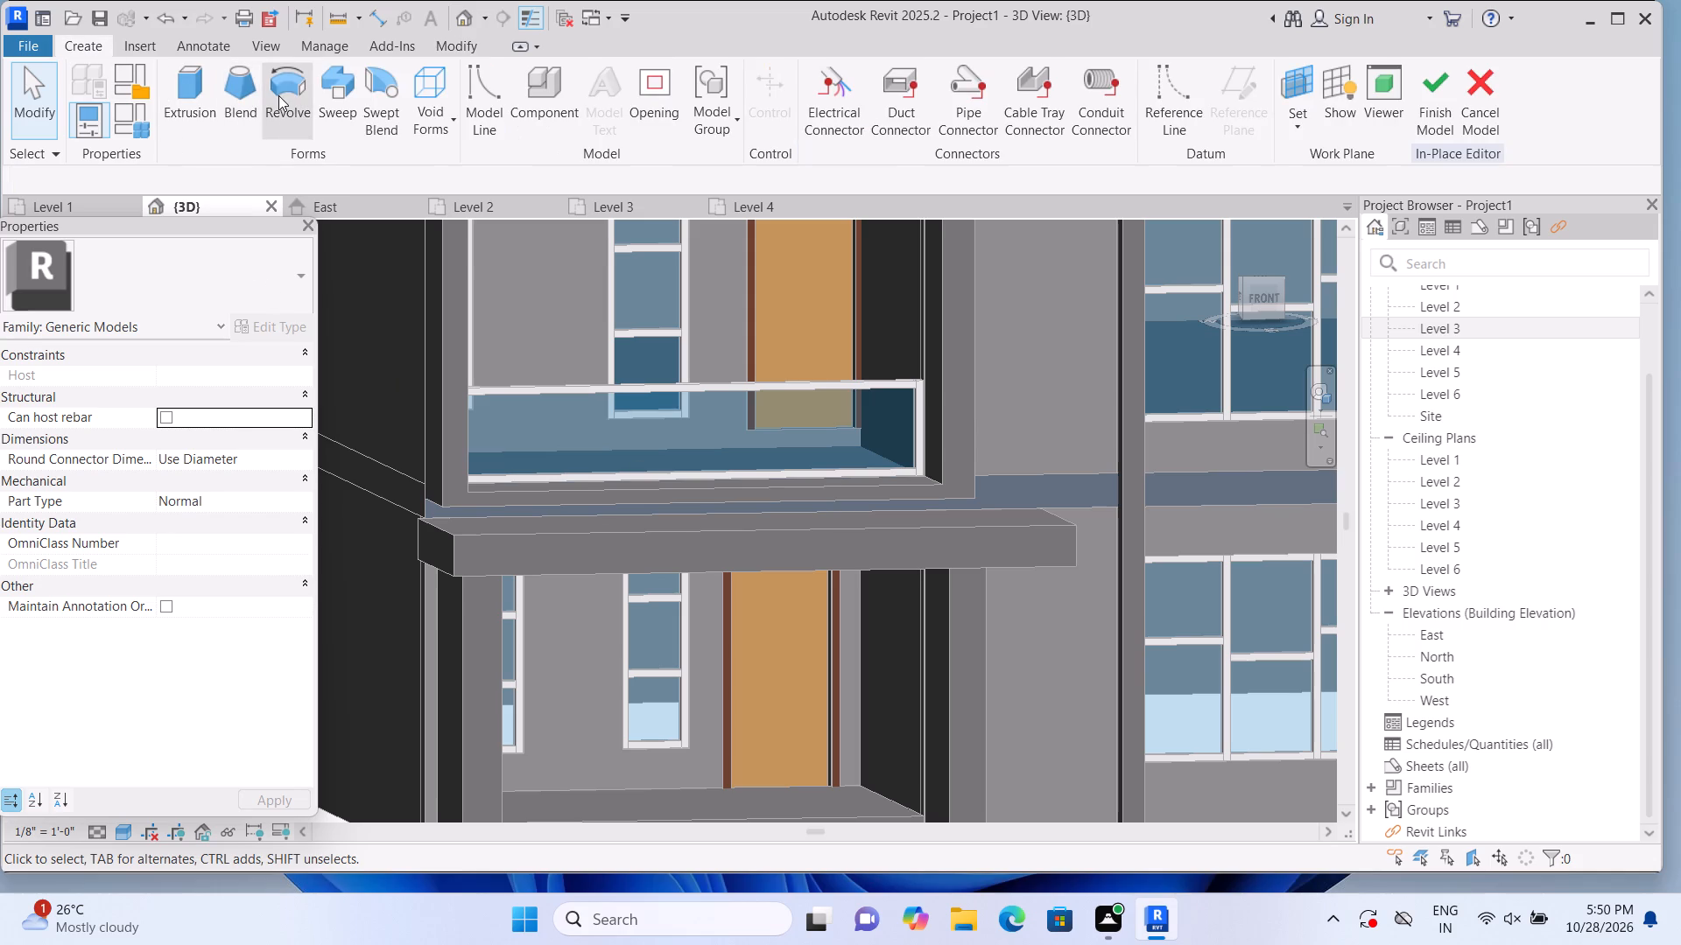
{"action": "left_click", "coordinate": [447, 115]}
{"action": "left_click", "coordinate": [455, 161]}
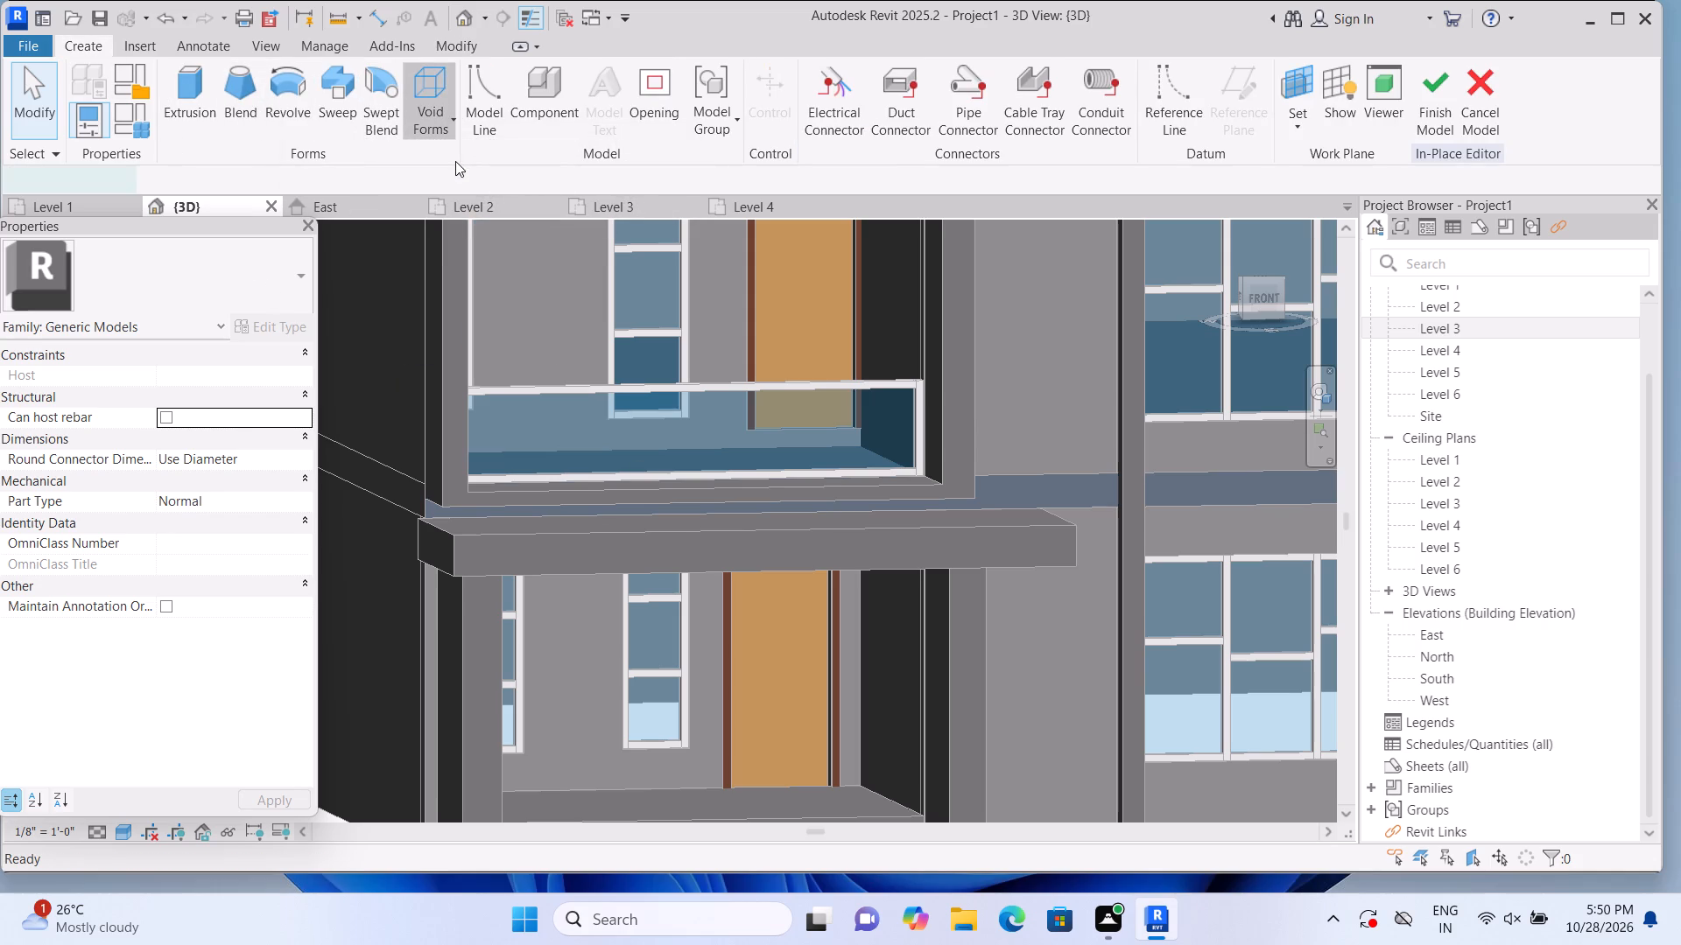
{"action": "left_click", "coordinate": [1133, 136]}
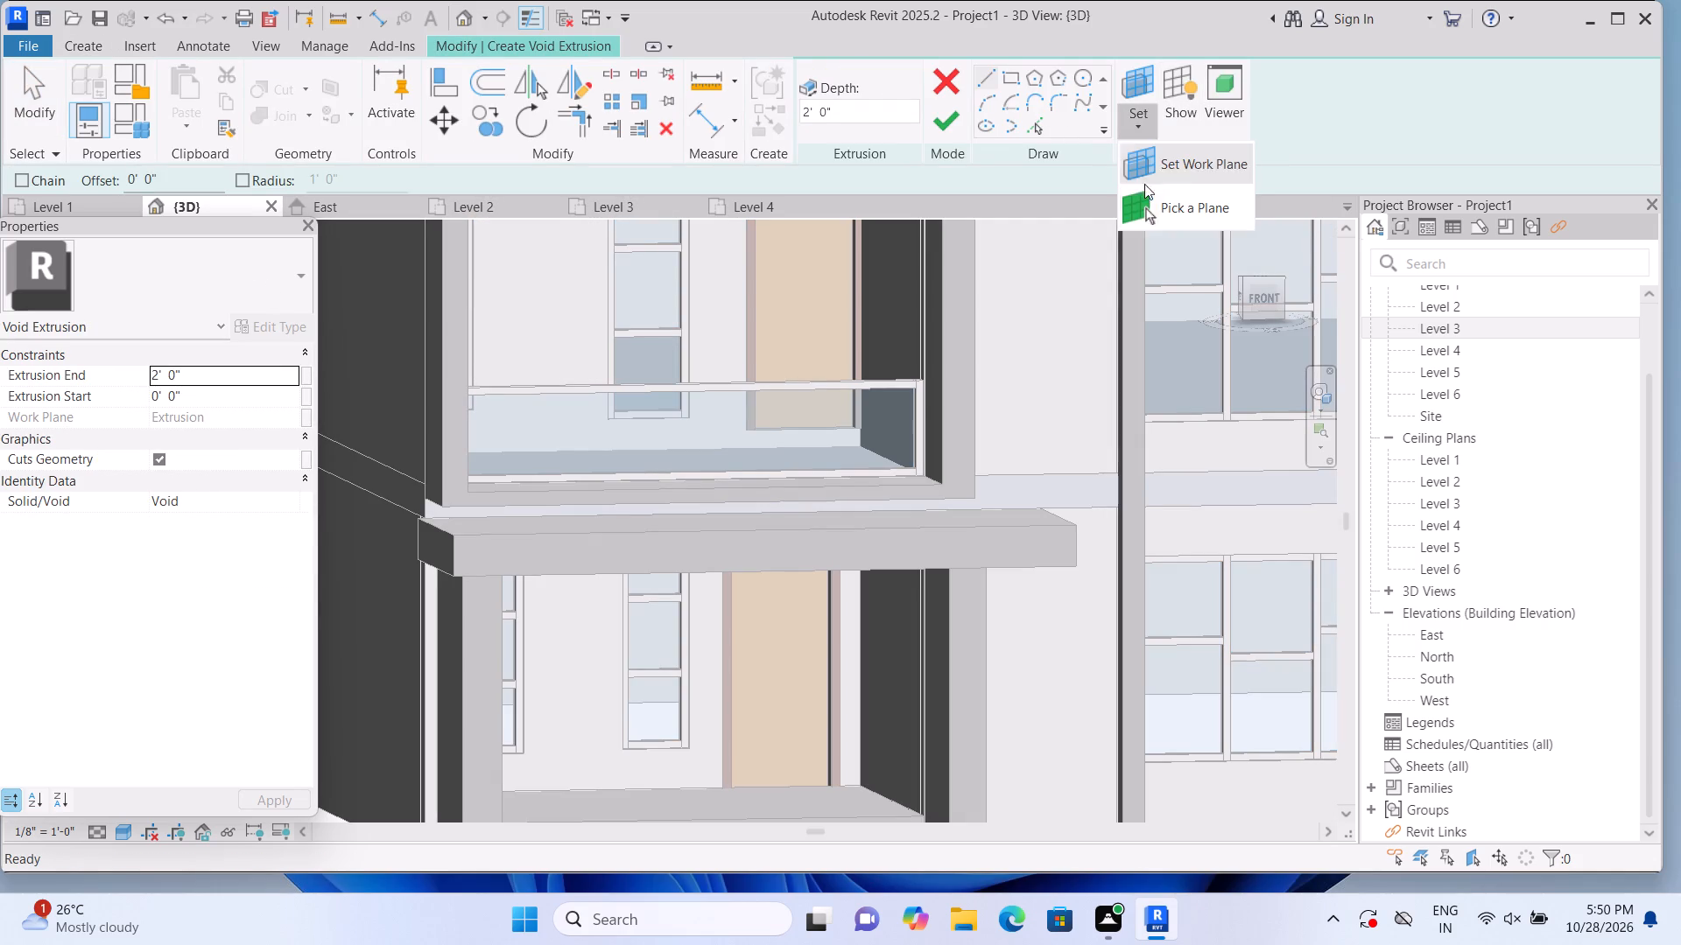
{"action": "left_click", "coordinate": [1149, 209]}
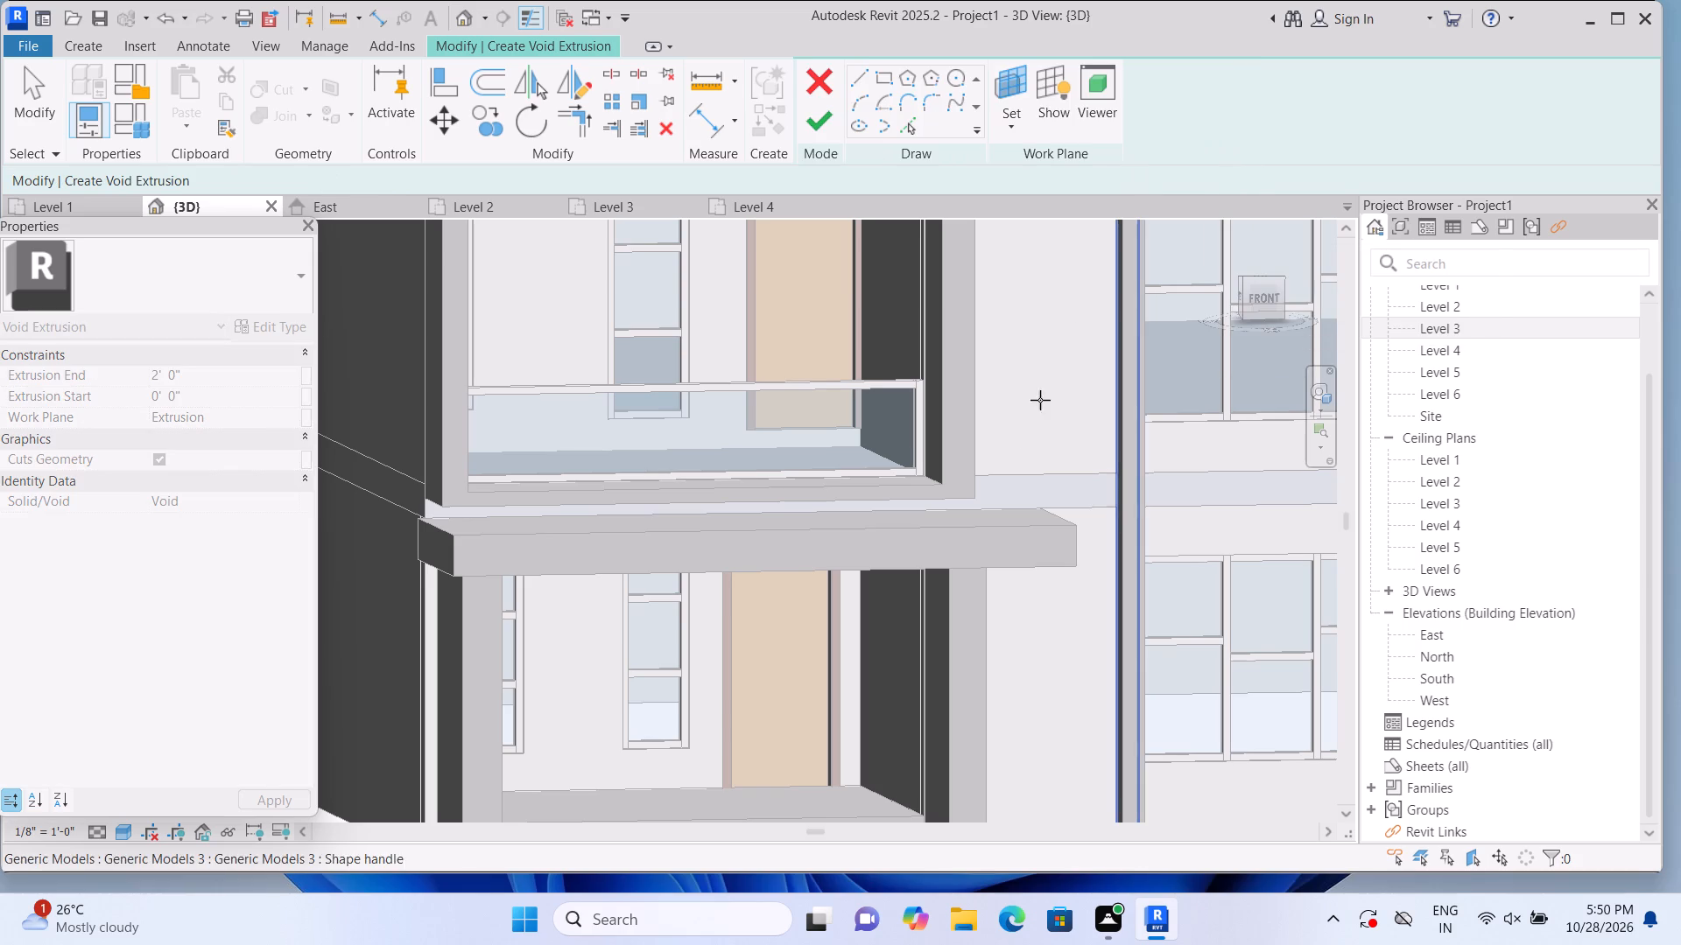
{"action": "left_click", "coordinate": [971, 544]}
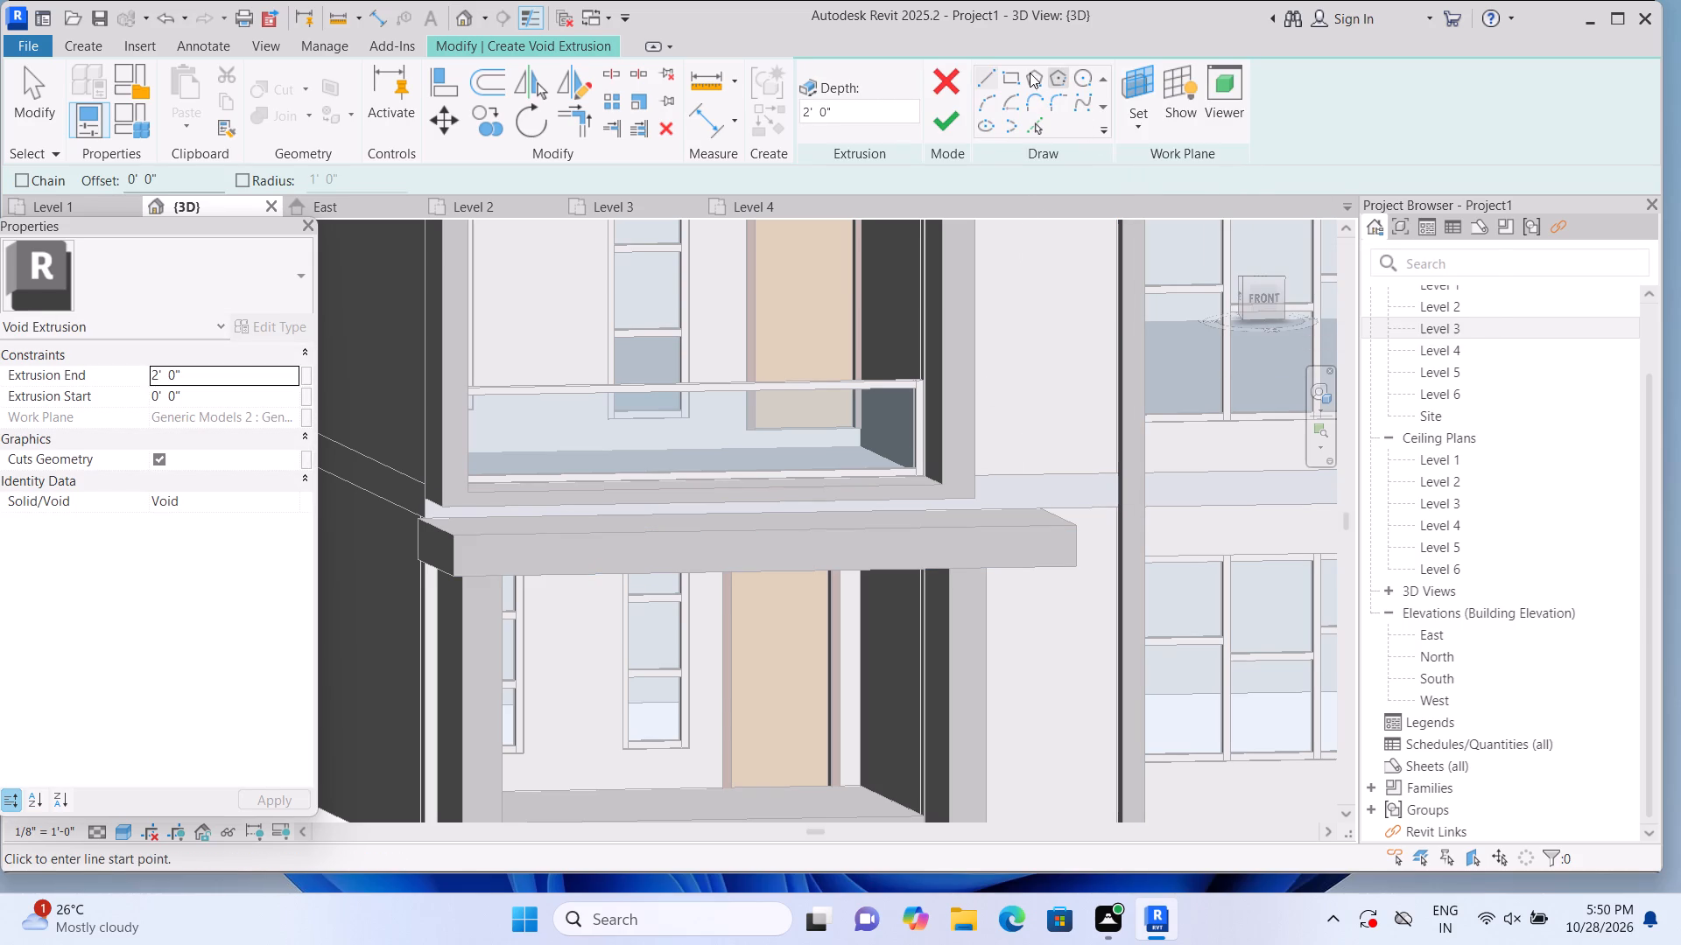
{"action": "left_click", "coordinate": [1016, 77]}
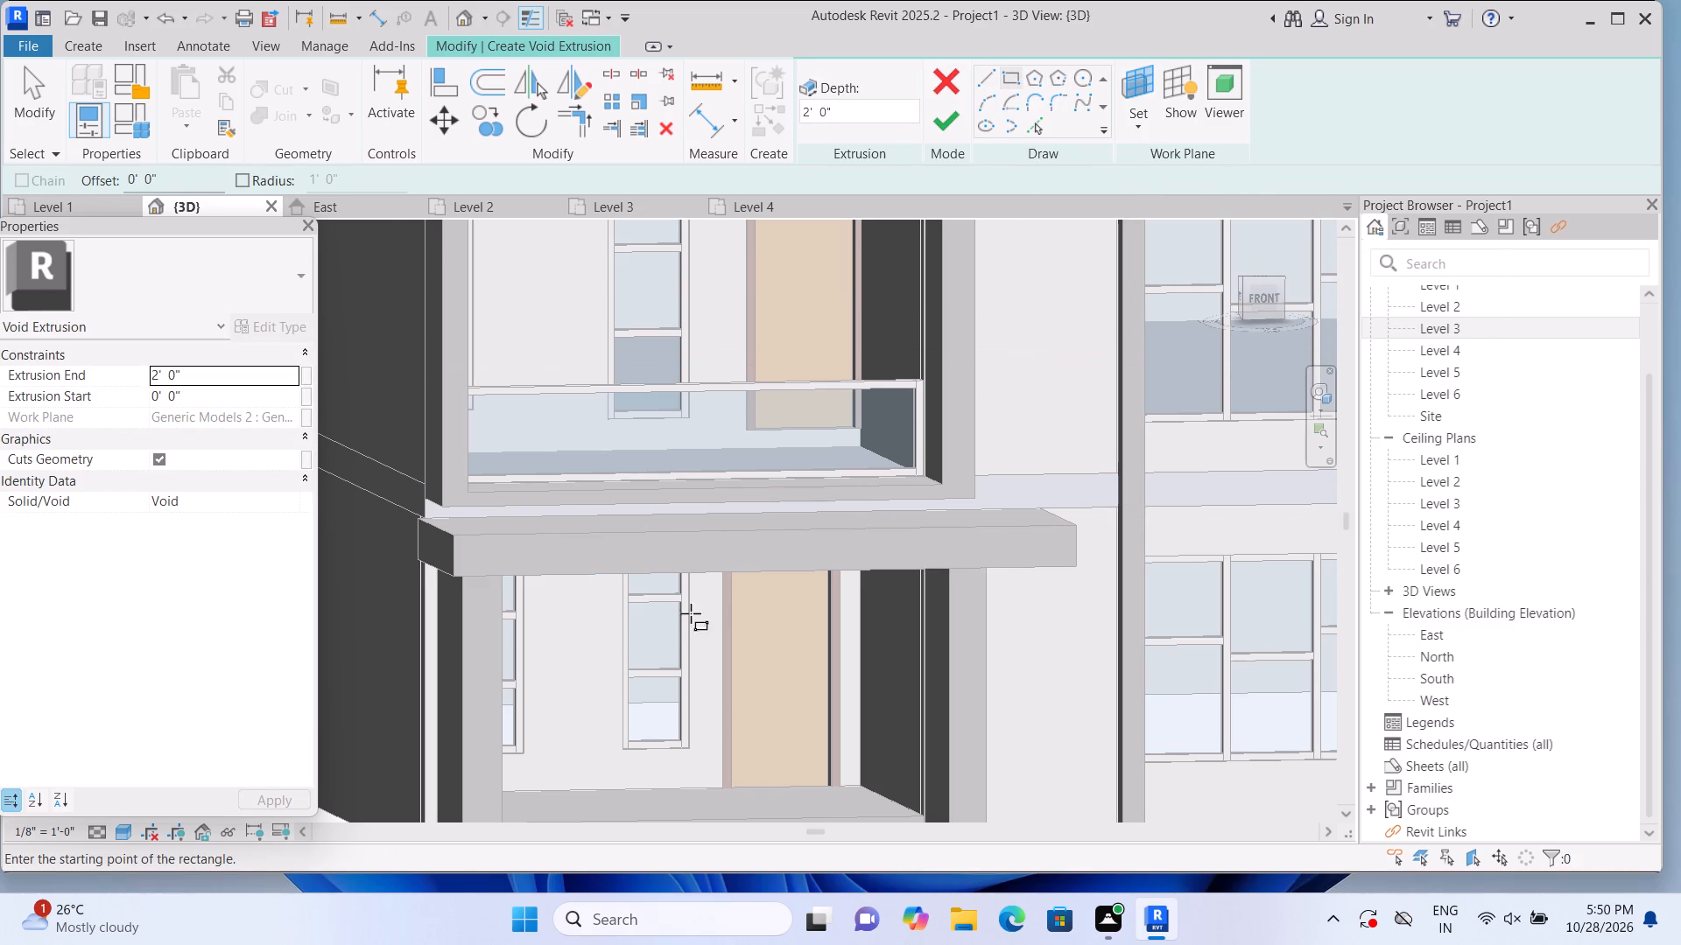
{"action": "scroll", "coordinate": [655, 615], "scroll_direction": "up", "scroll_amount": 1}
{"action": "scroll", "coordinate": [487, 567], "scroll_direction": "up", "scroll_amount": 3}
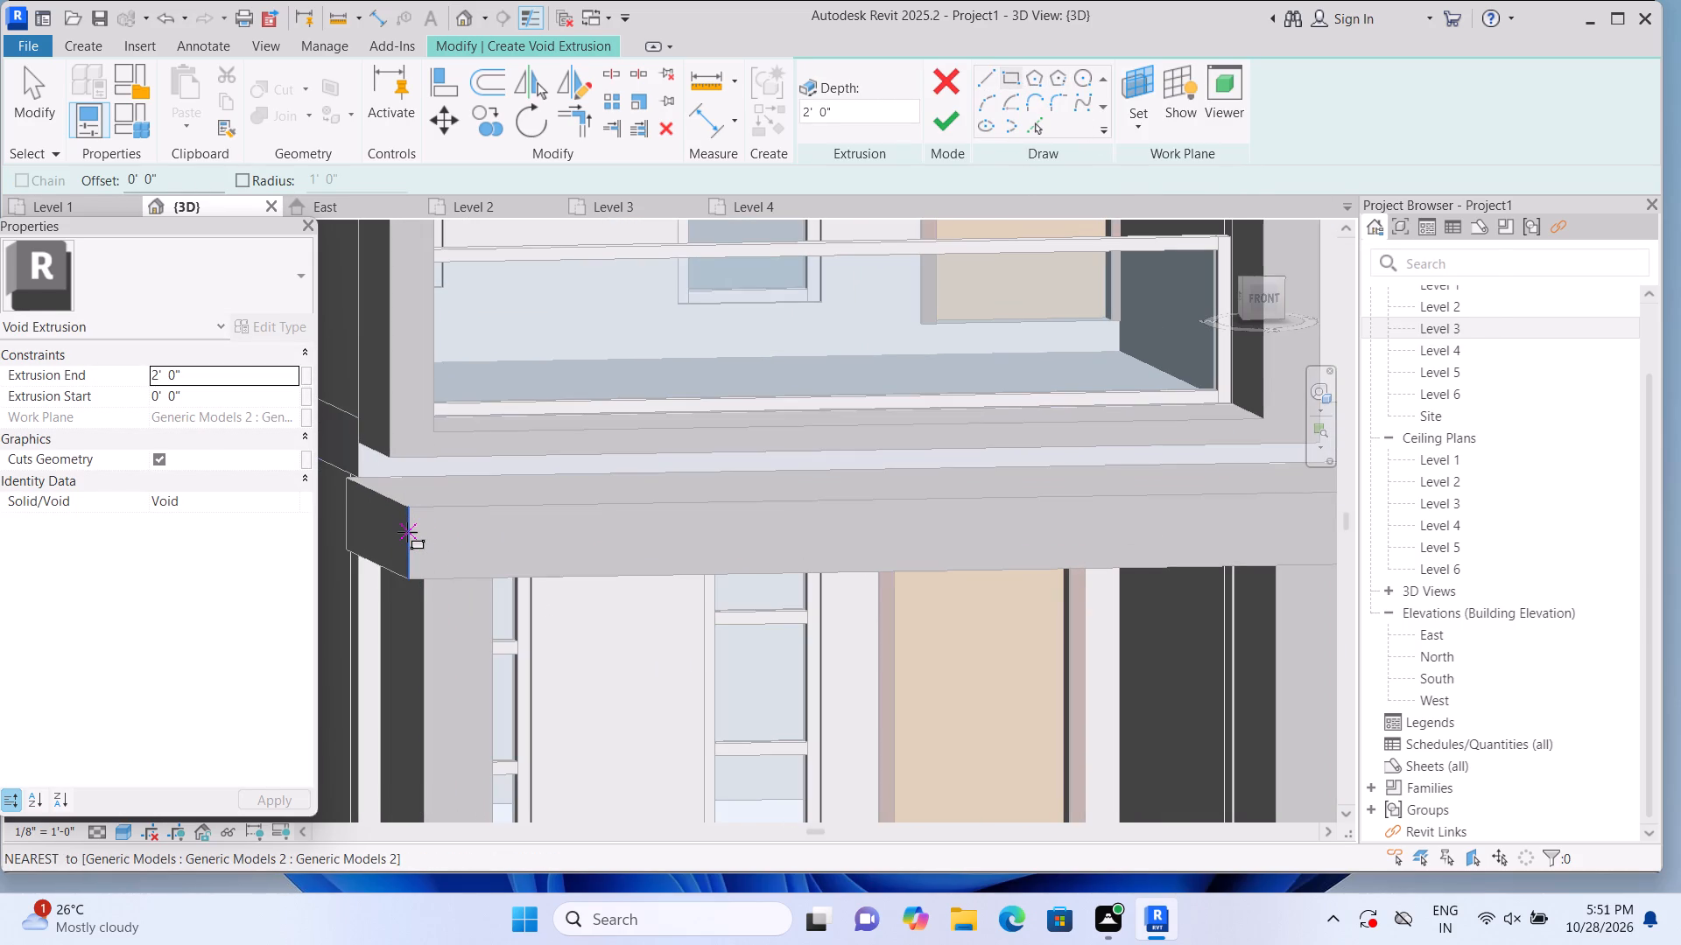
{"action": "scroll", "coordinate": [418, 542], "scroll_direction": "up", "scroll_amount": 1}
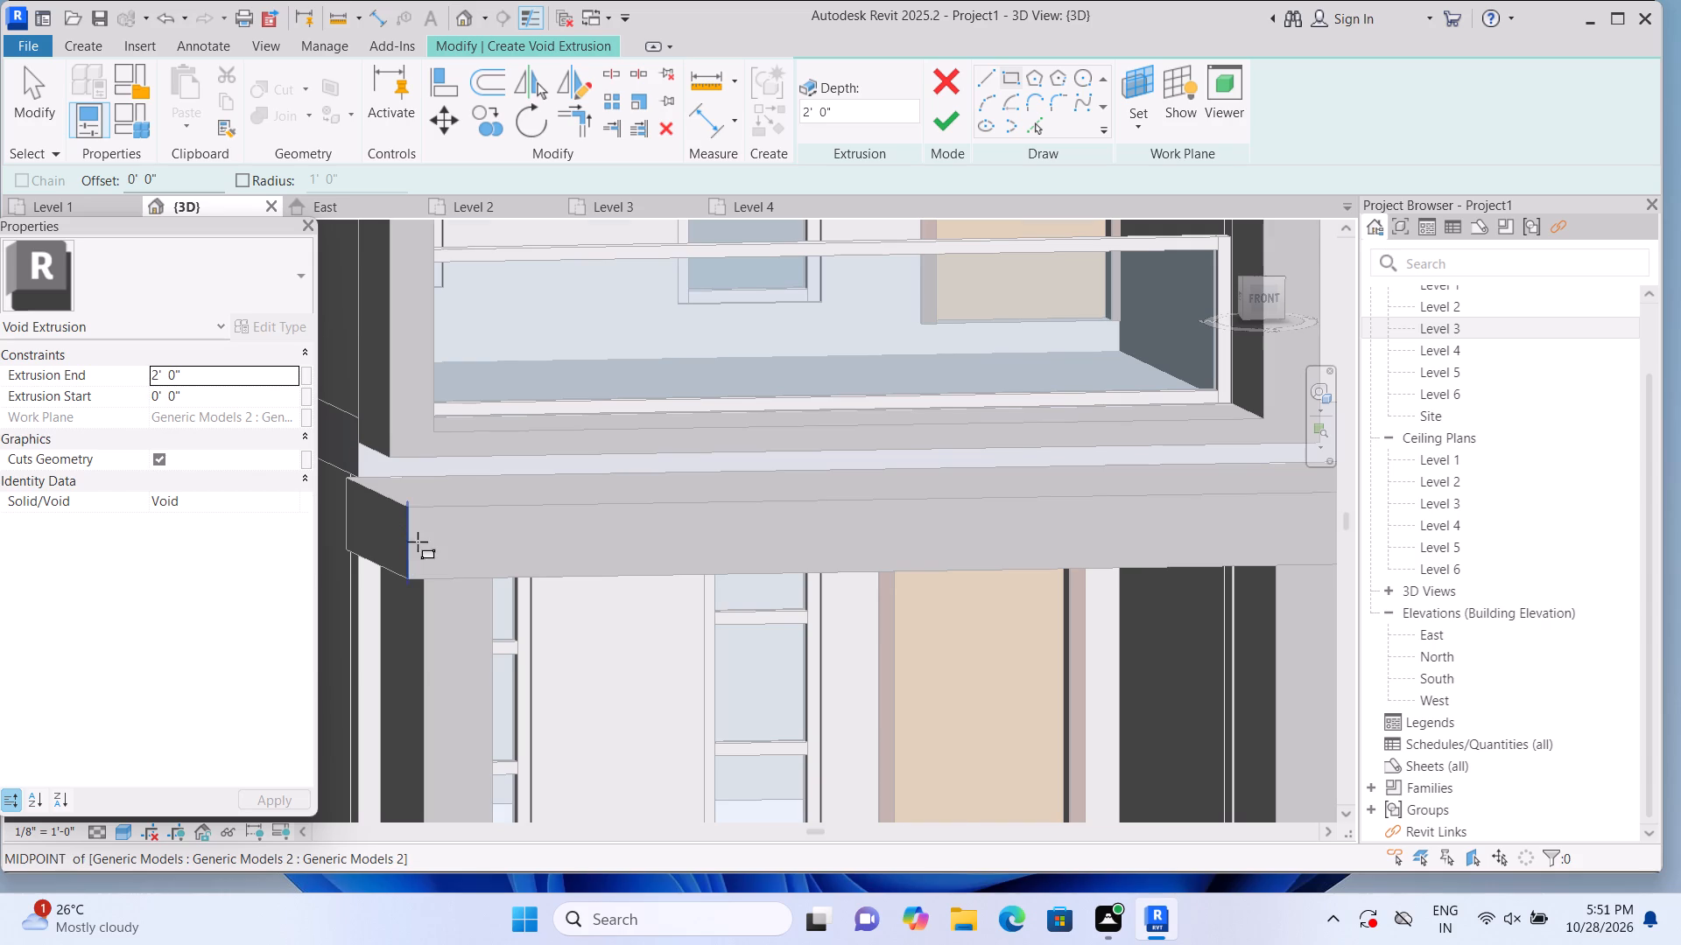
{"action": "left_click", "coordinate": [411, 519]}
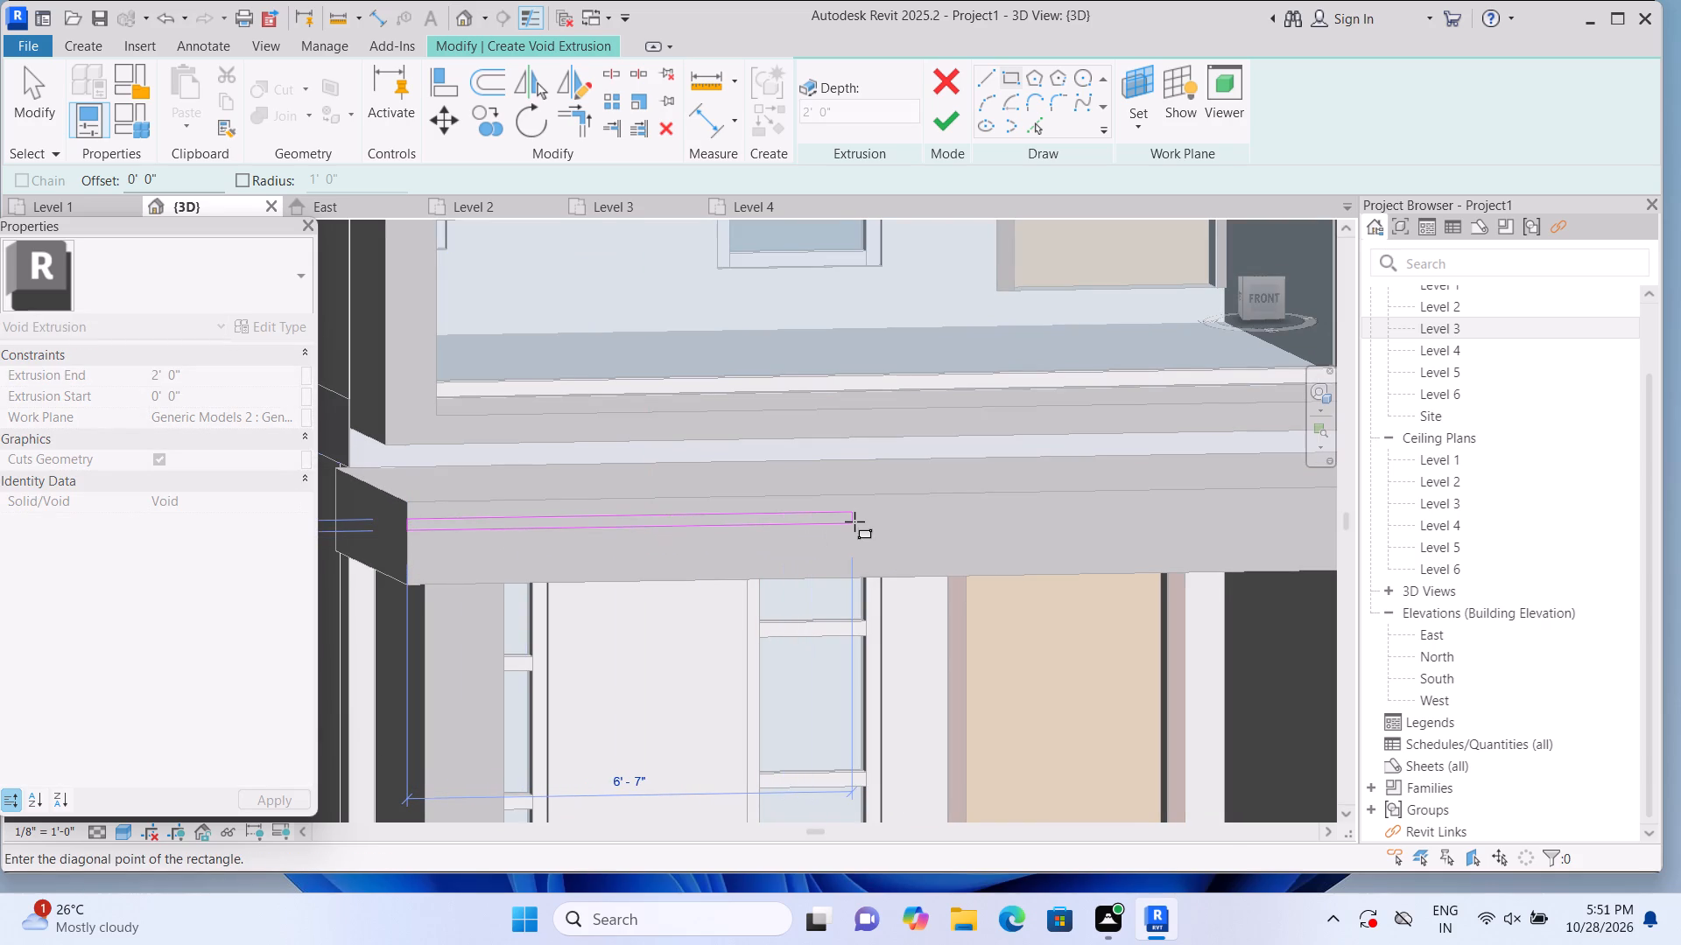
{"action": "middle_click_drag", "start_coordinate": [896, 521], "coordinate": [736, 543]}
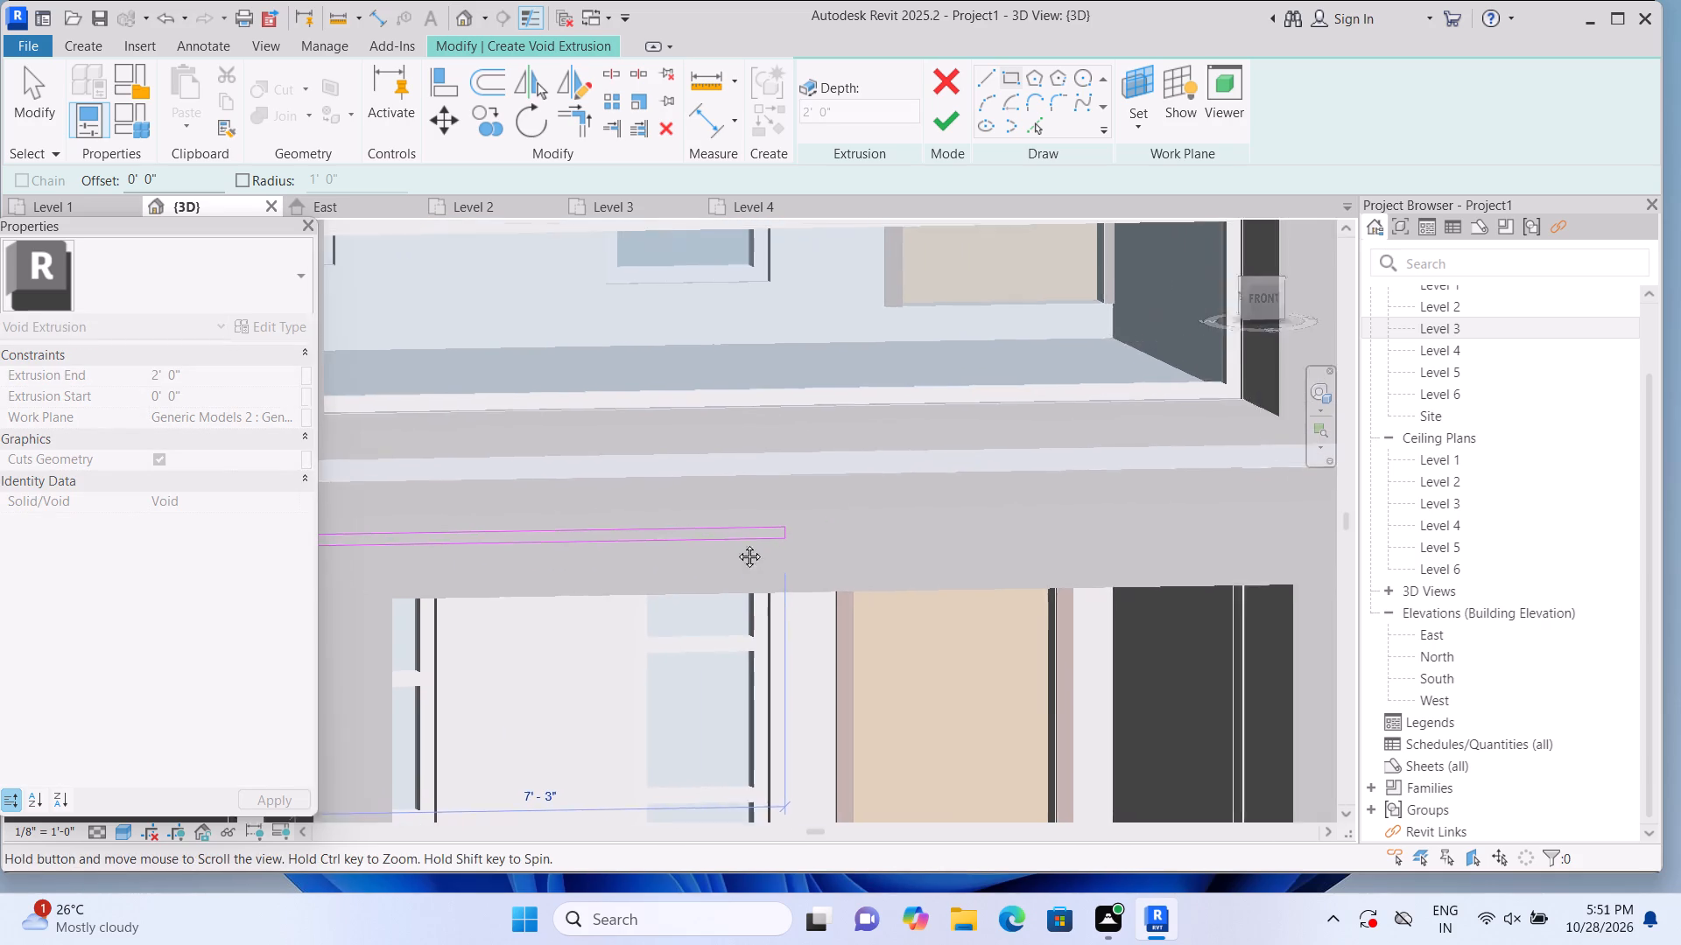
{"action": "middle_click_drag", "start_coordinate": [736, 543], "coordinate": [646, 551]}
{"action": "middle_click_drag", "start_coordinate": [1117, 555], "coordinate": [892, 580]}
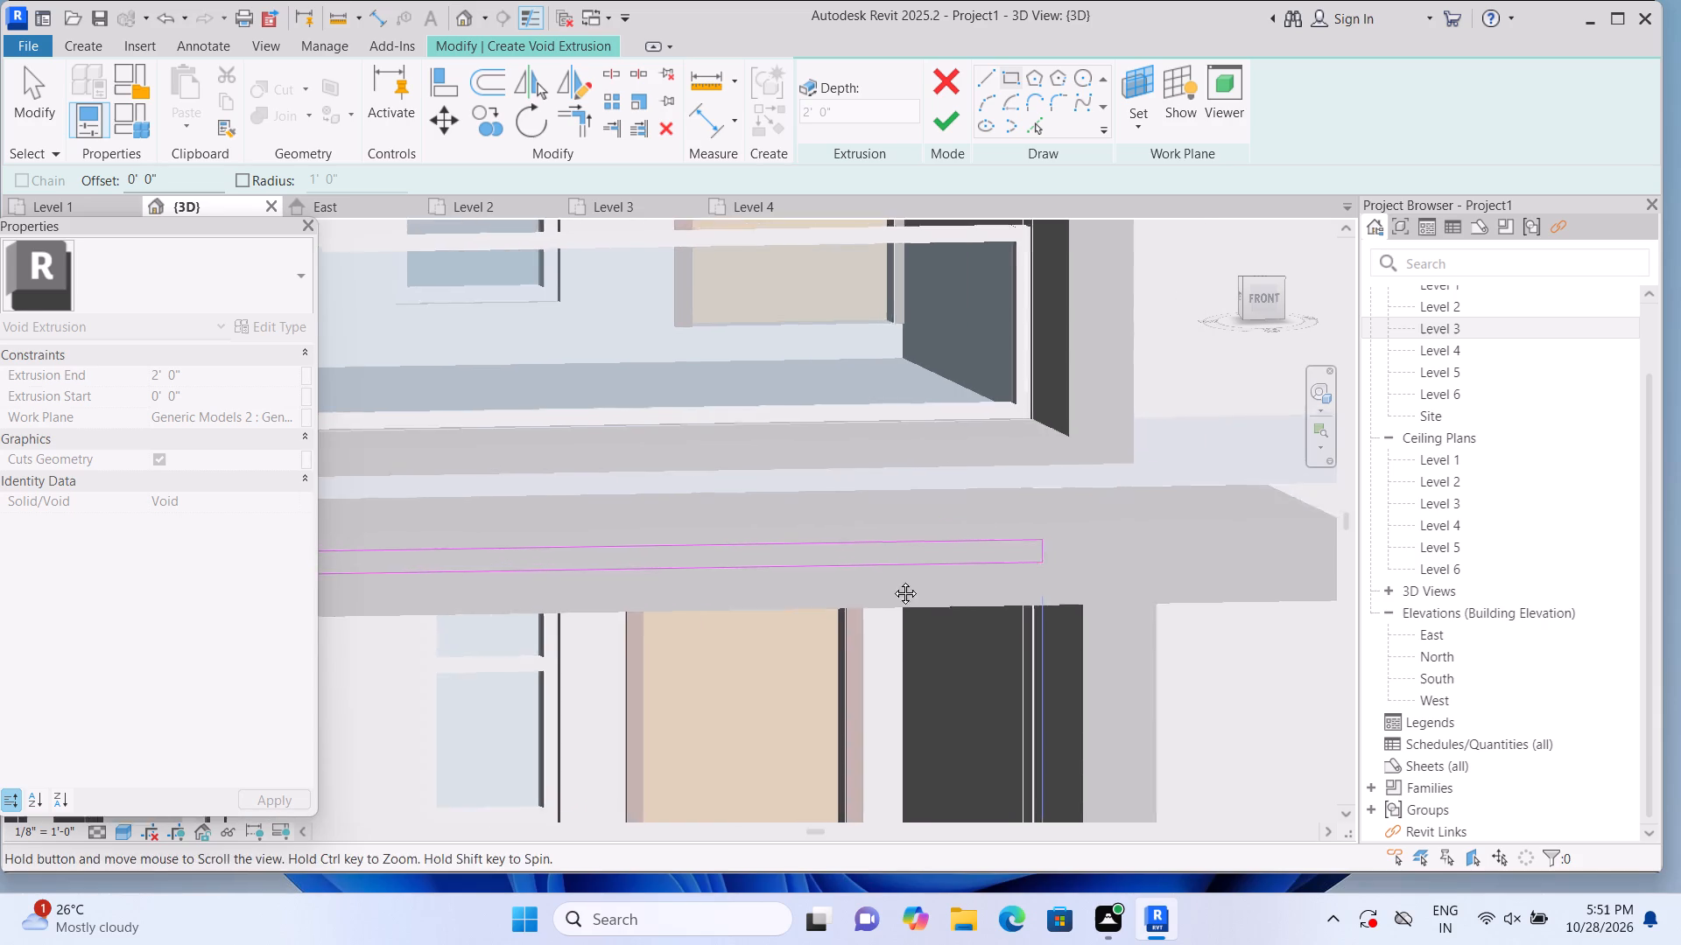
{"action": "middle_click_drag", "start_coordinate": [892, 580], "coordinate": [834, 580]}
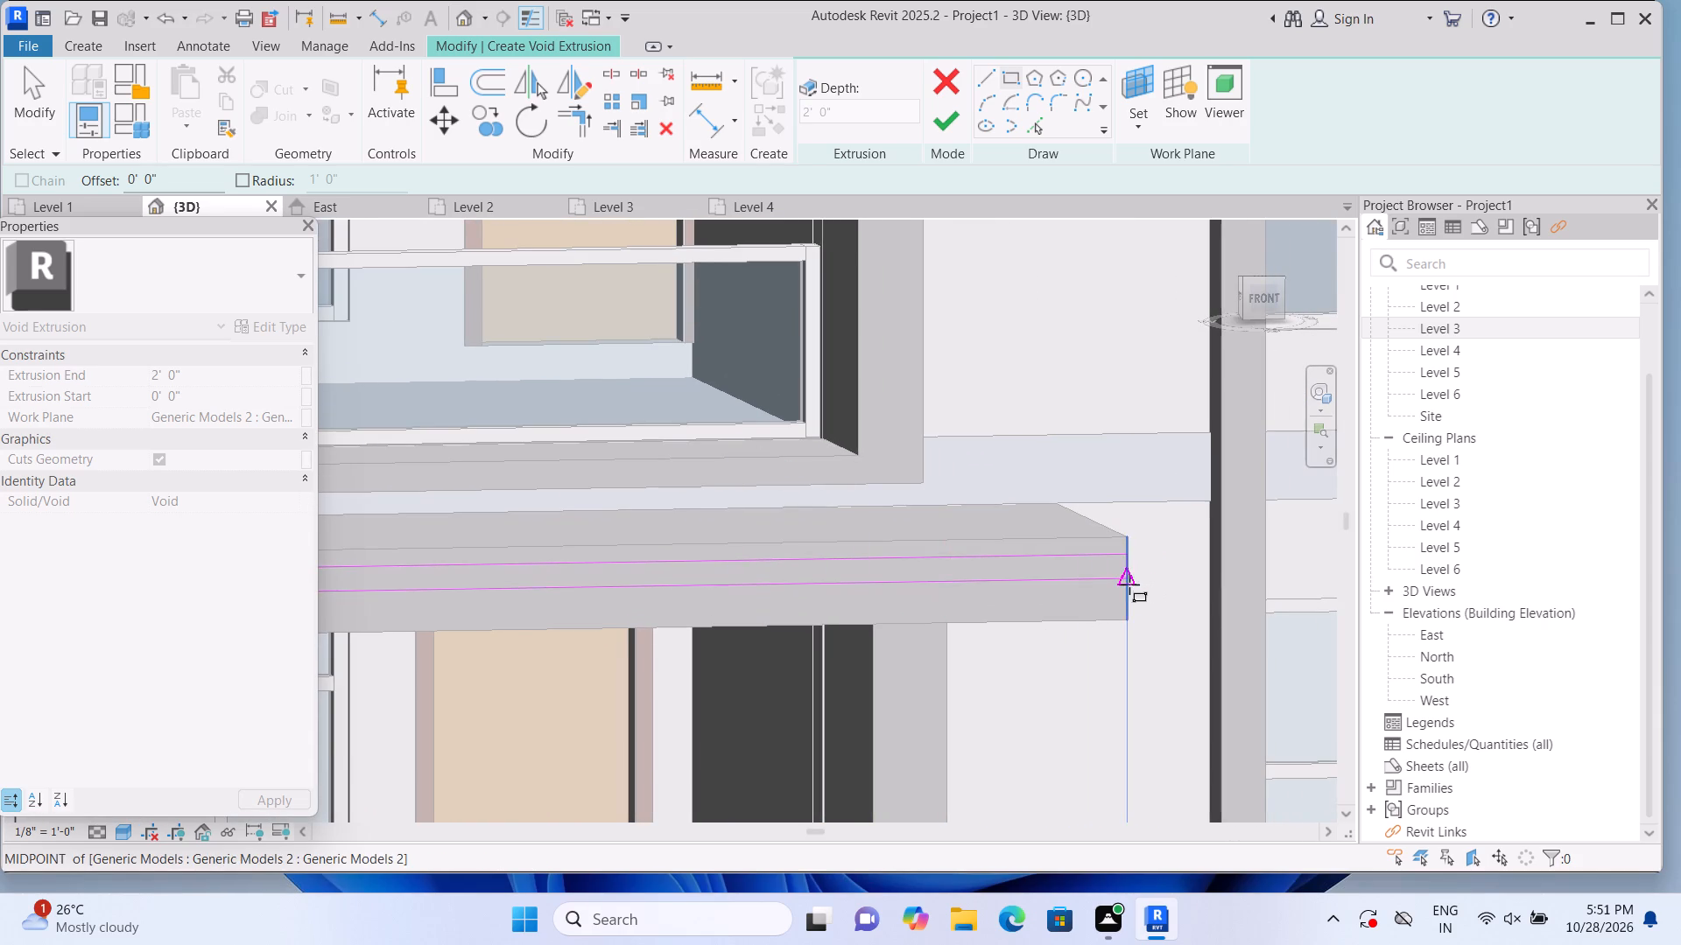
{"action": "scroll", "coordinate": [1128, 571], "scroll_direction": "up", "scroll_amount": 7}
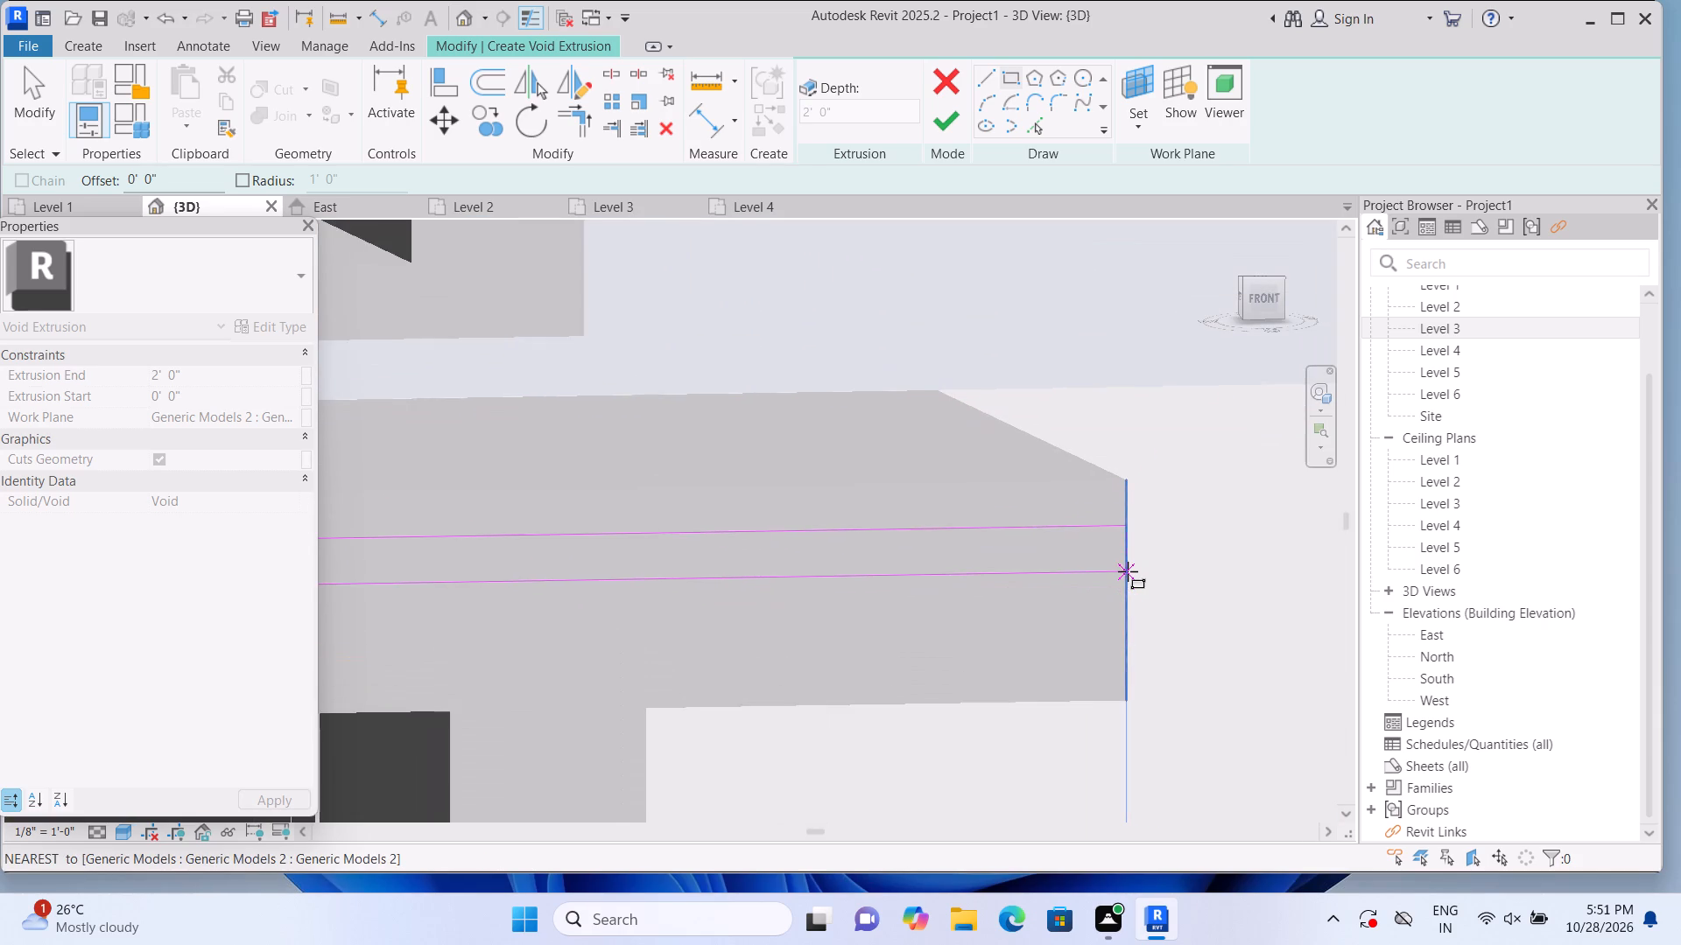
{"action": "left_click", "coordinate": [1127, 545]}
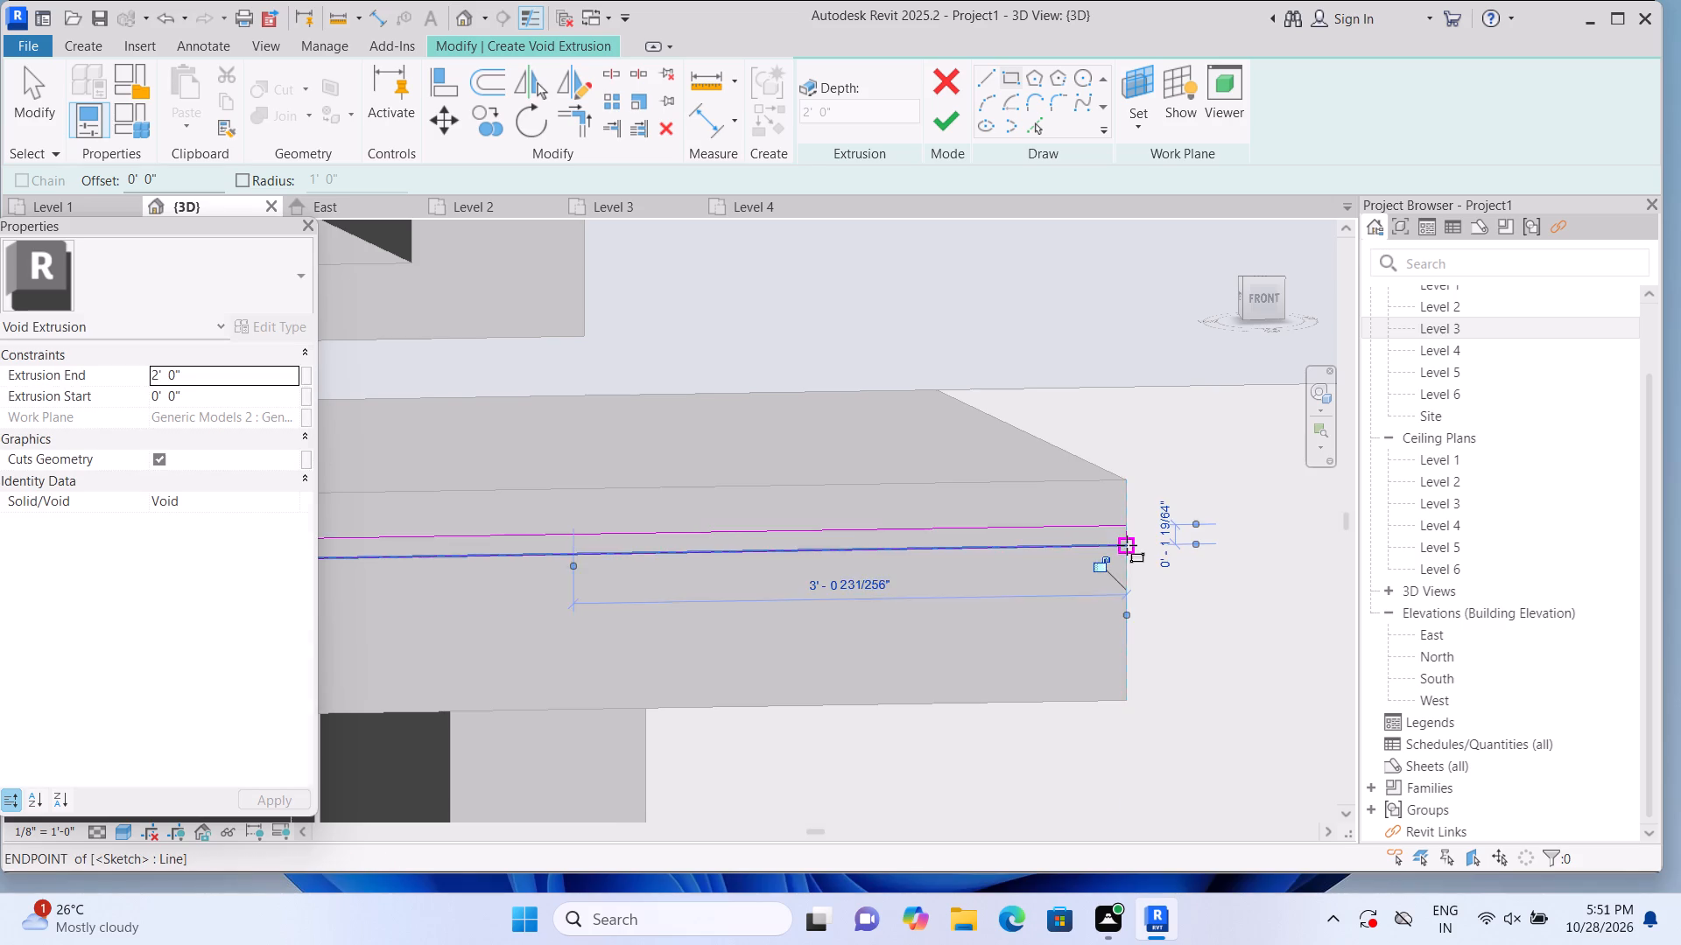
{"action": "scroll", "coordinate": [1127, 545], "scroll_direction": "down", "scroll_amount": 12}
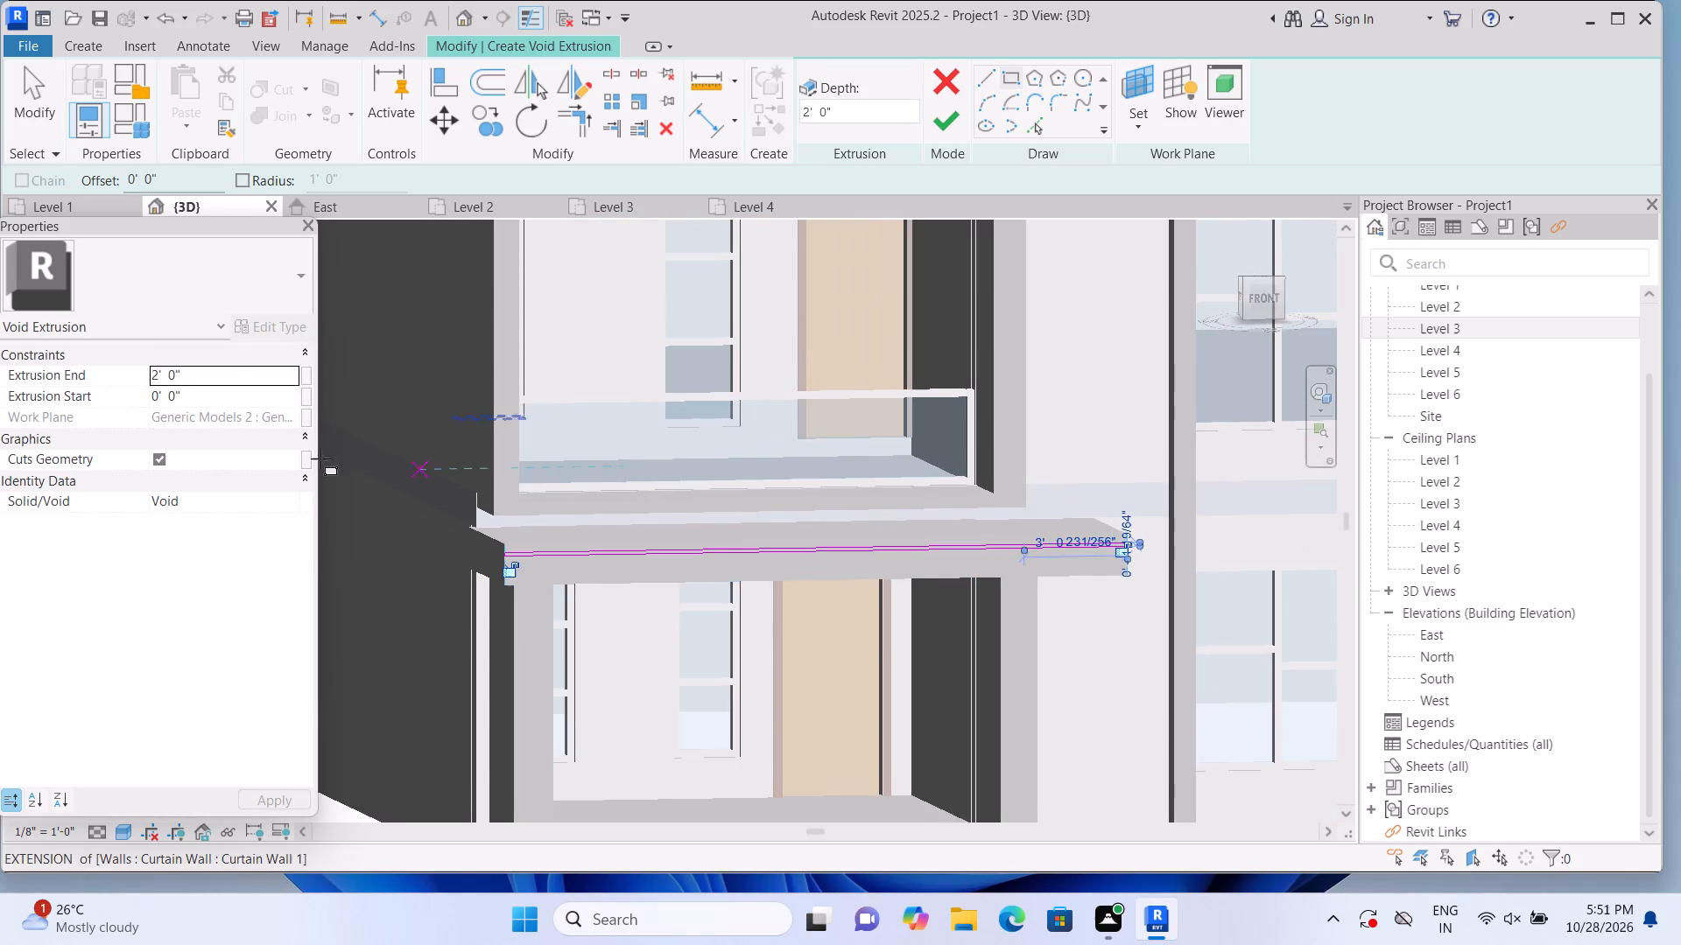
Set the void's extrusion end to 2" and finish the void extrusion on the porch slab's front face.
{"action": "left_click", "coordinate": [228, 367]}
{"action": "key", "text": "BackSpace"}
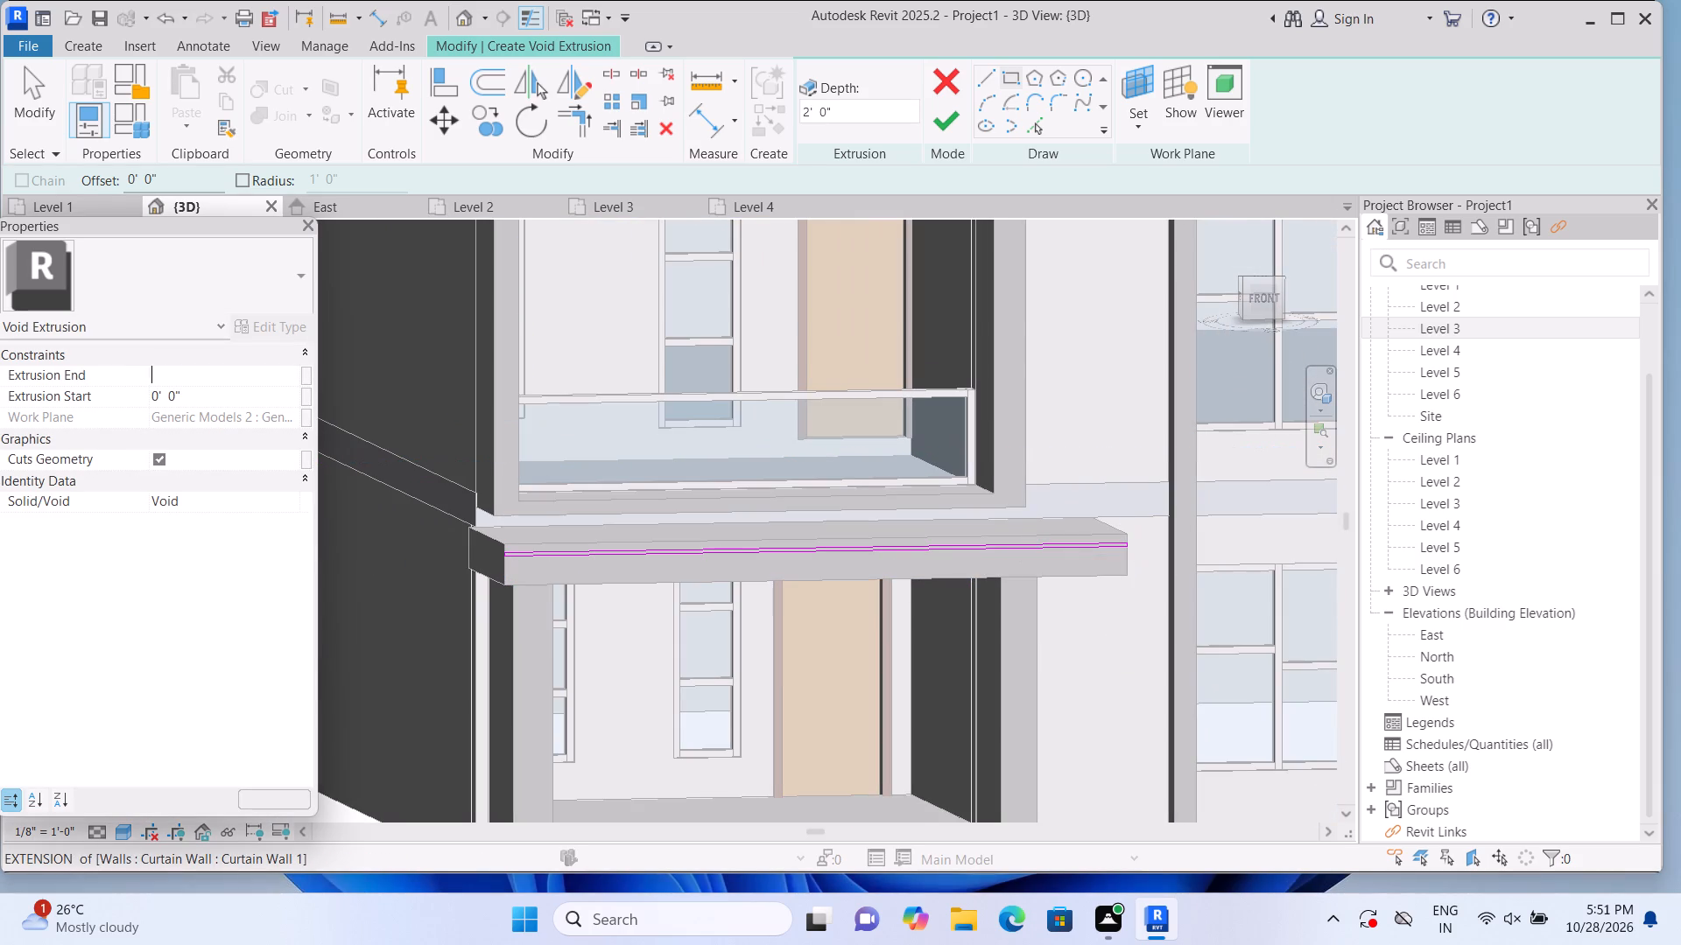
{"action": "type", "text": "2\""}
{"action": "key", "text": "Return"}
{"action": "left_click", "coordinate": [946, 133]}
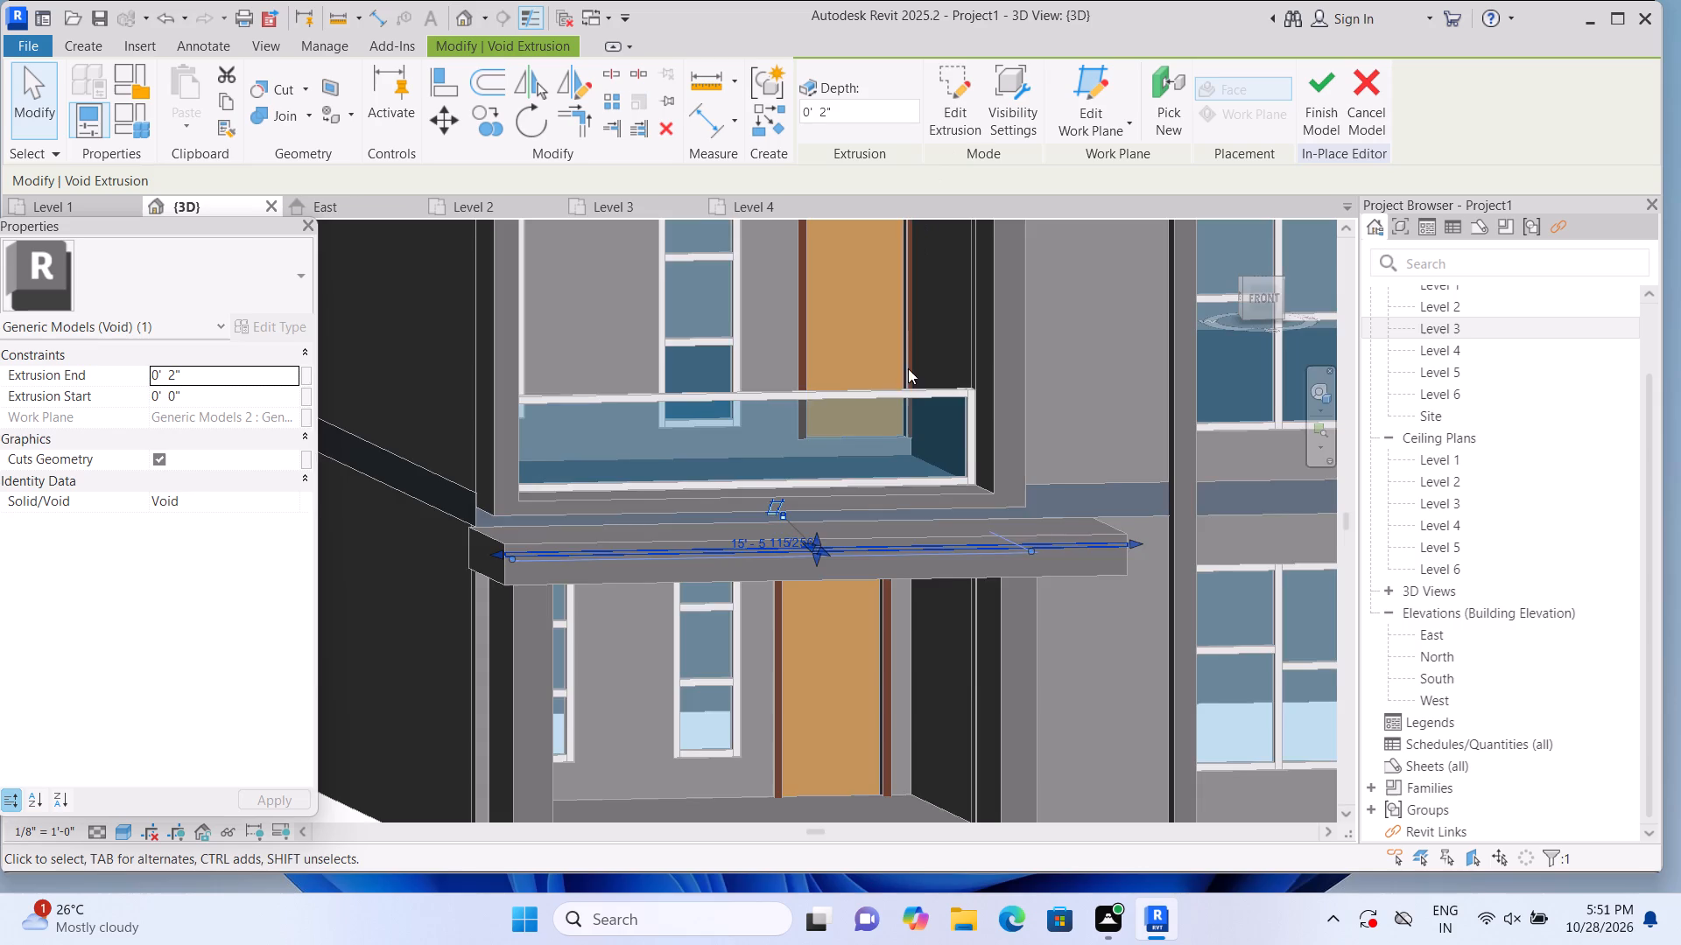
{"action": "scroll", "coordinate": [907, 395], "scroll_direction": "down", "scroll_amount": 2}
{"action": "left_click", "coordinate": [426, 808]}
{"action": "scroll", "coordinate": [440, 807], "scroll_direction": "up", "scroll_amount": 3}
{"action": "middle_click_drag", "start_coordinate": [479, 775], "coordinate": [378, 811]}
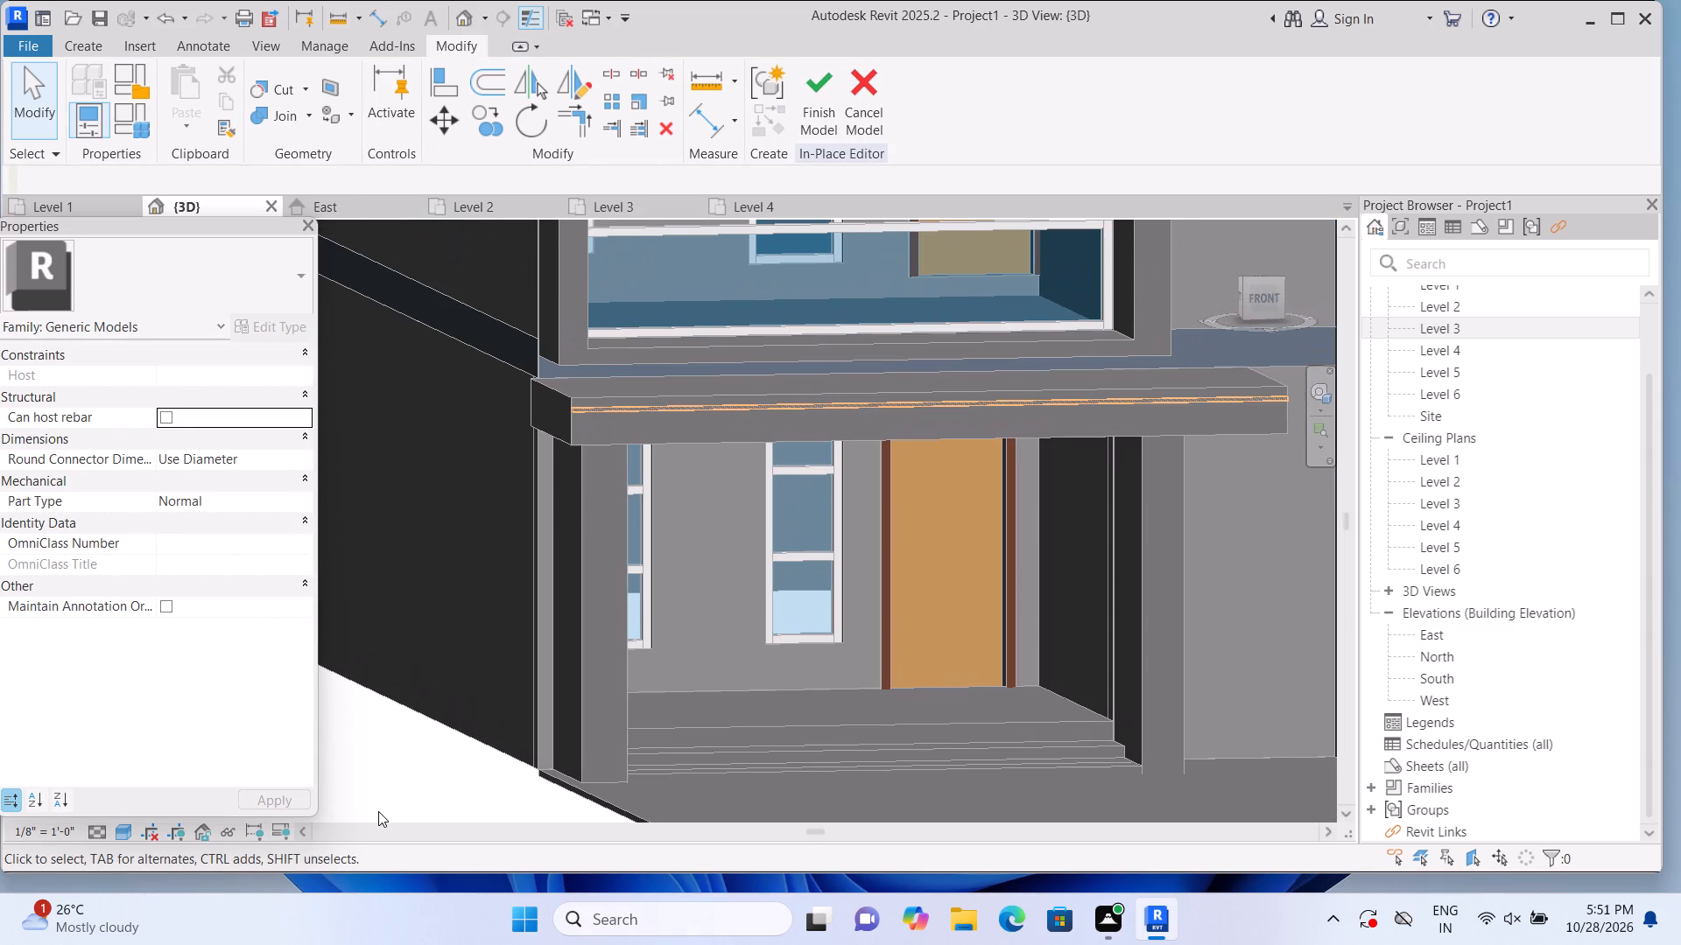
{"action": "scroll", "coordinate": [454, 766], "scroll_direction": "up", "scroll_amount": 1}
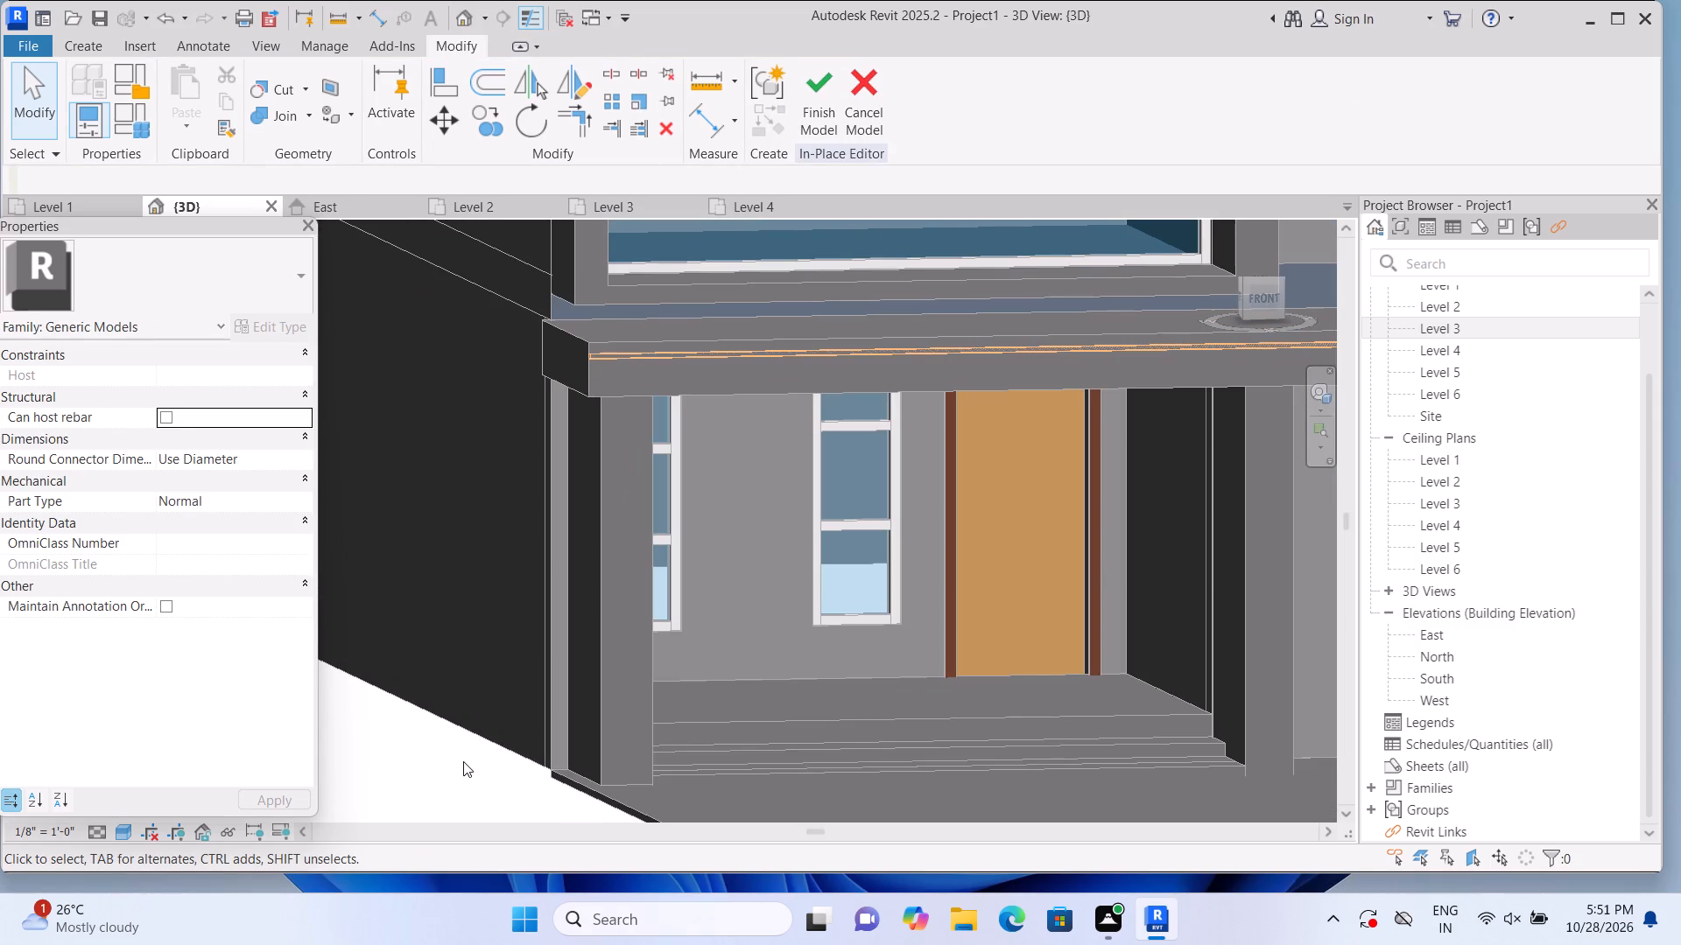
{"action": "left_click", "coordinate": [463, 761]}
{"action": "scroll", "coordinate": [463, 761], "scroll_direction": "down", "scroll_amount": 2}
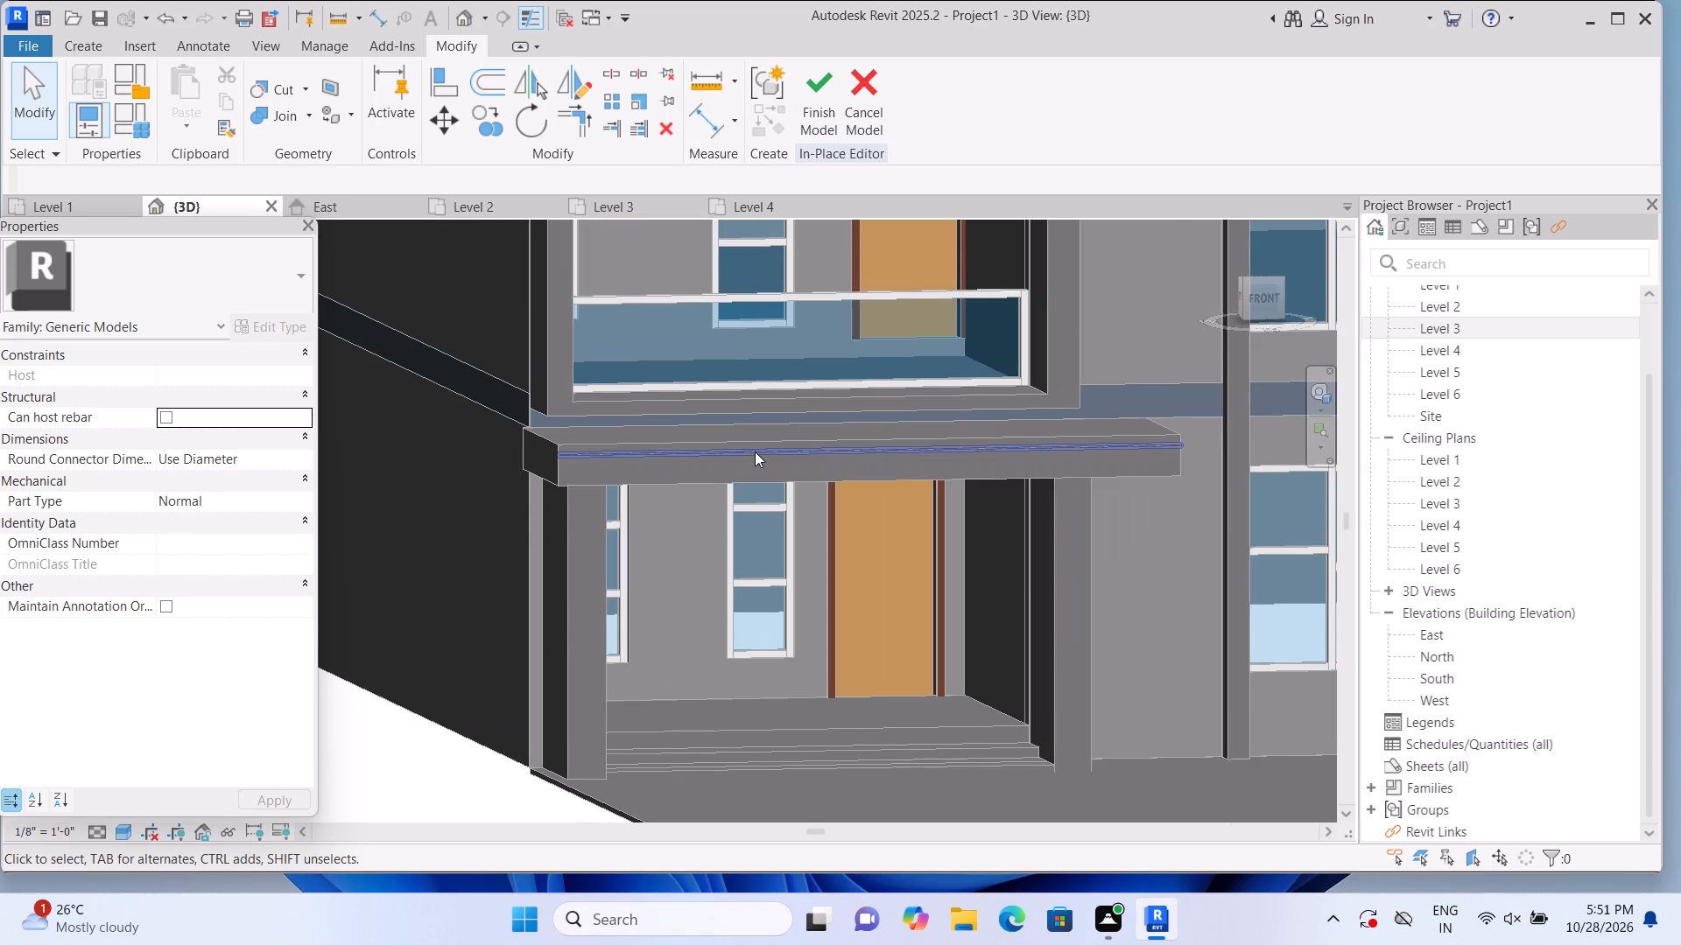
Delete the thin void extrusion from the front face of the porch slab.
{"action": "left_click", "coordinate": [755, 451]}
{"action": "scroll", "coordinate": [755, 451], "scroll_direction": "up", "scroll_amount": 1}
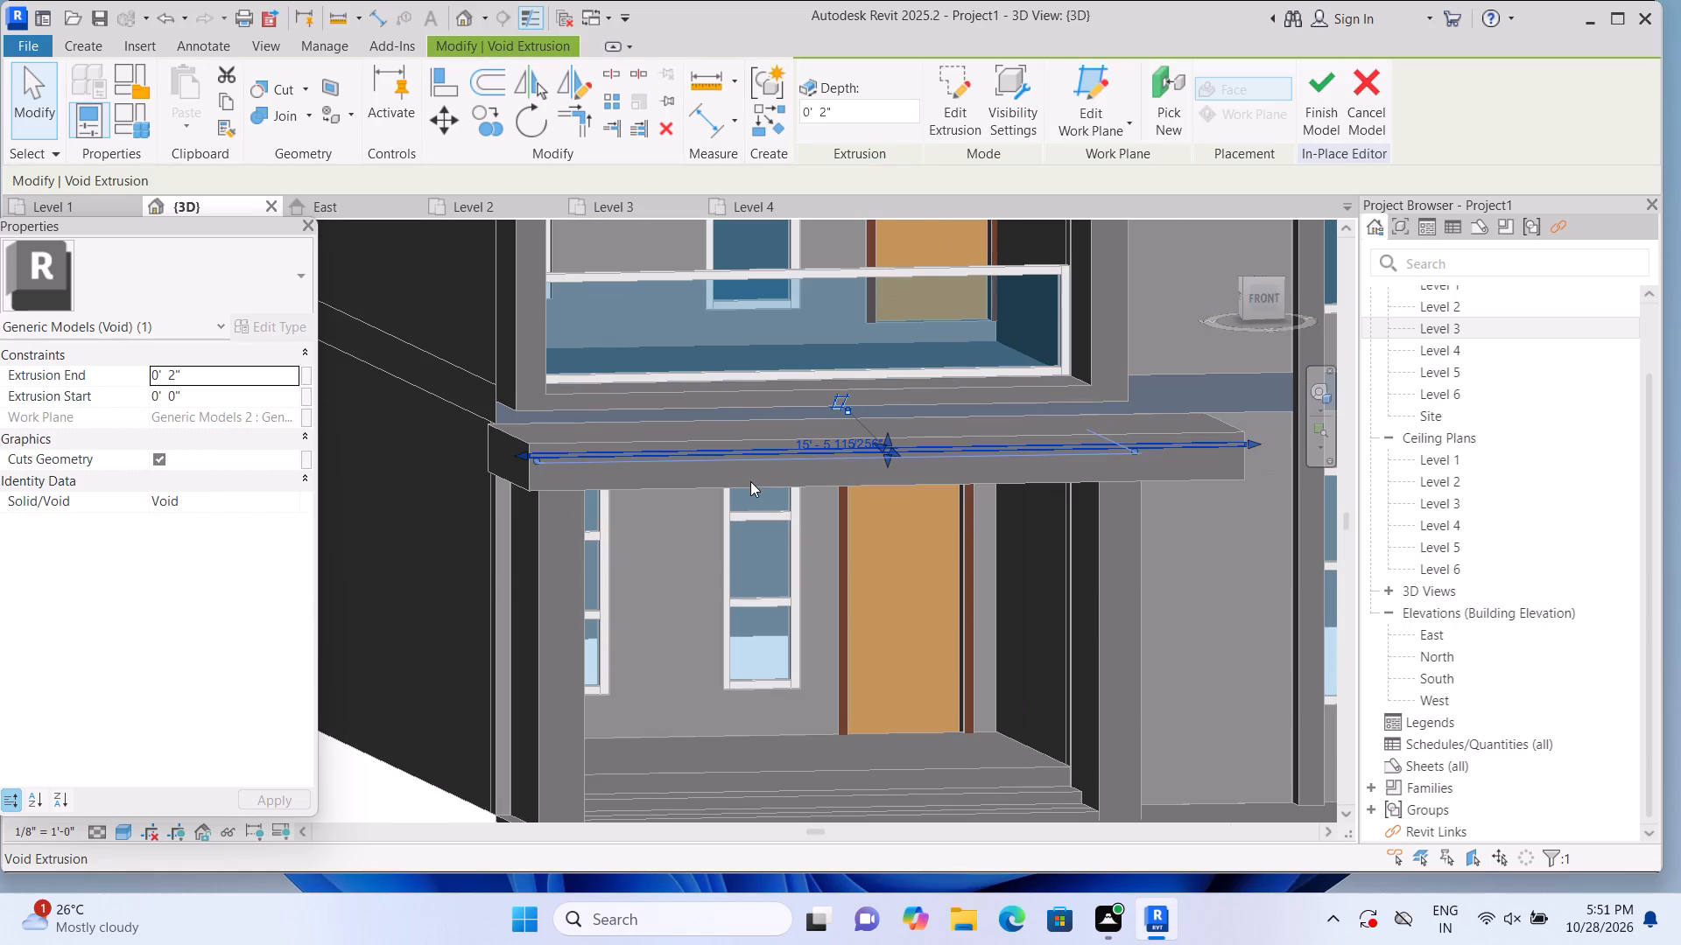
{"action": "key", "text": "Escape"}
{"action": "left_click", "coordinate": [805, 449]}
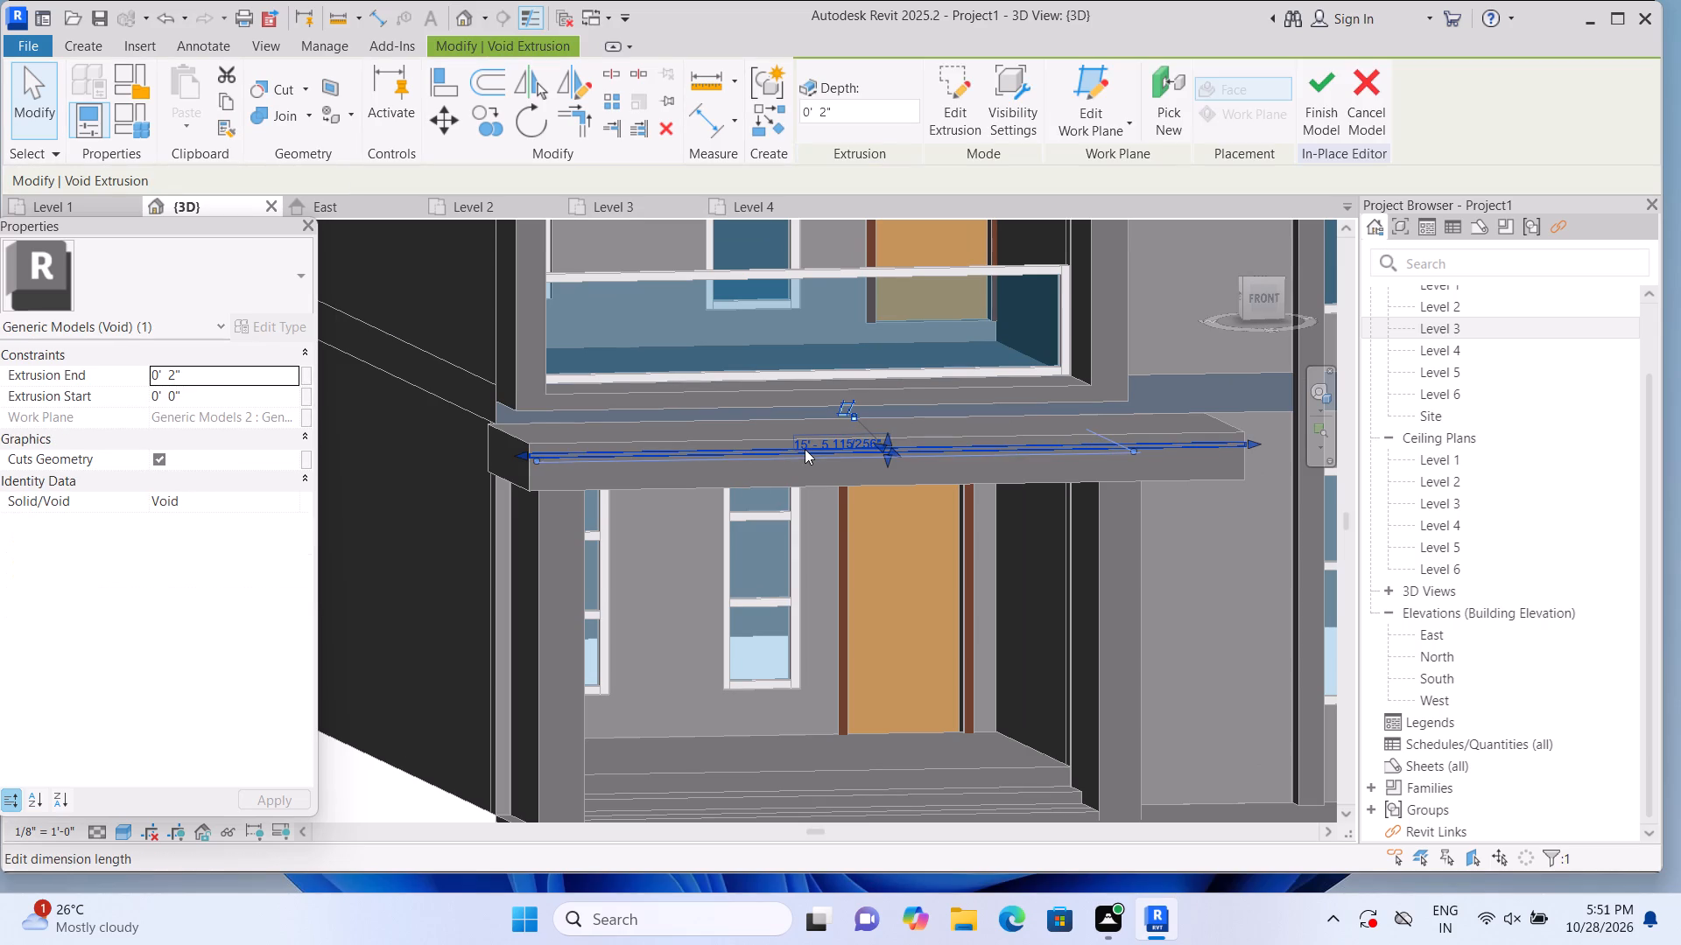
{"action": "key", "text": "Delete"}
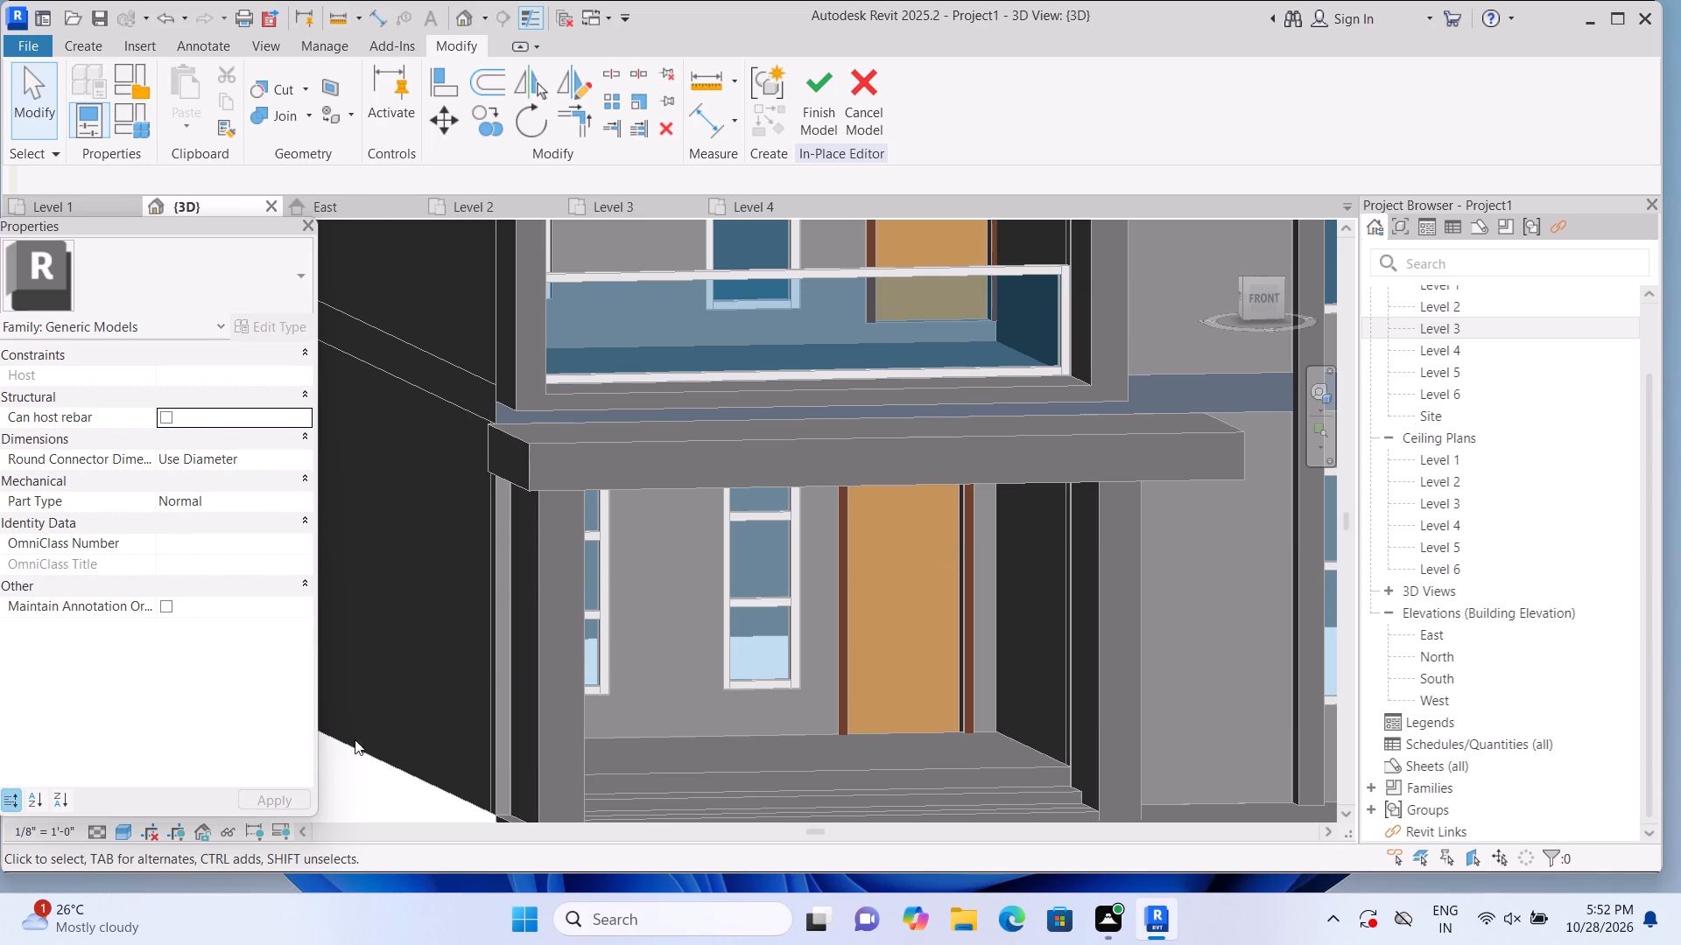
Examine the entrance porch, balcony and roof canopy in 3D from the side and front corner.
{"action": "middle_click_drag", "start_coordinate": [320, 767], "coordinate": [460, 792], "text": "shift"}
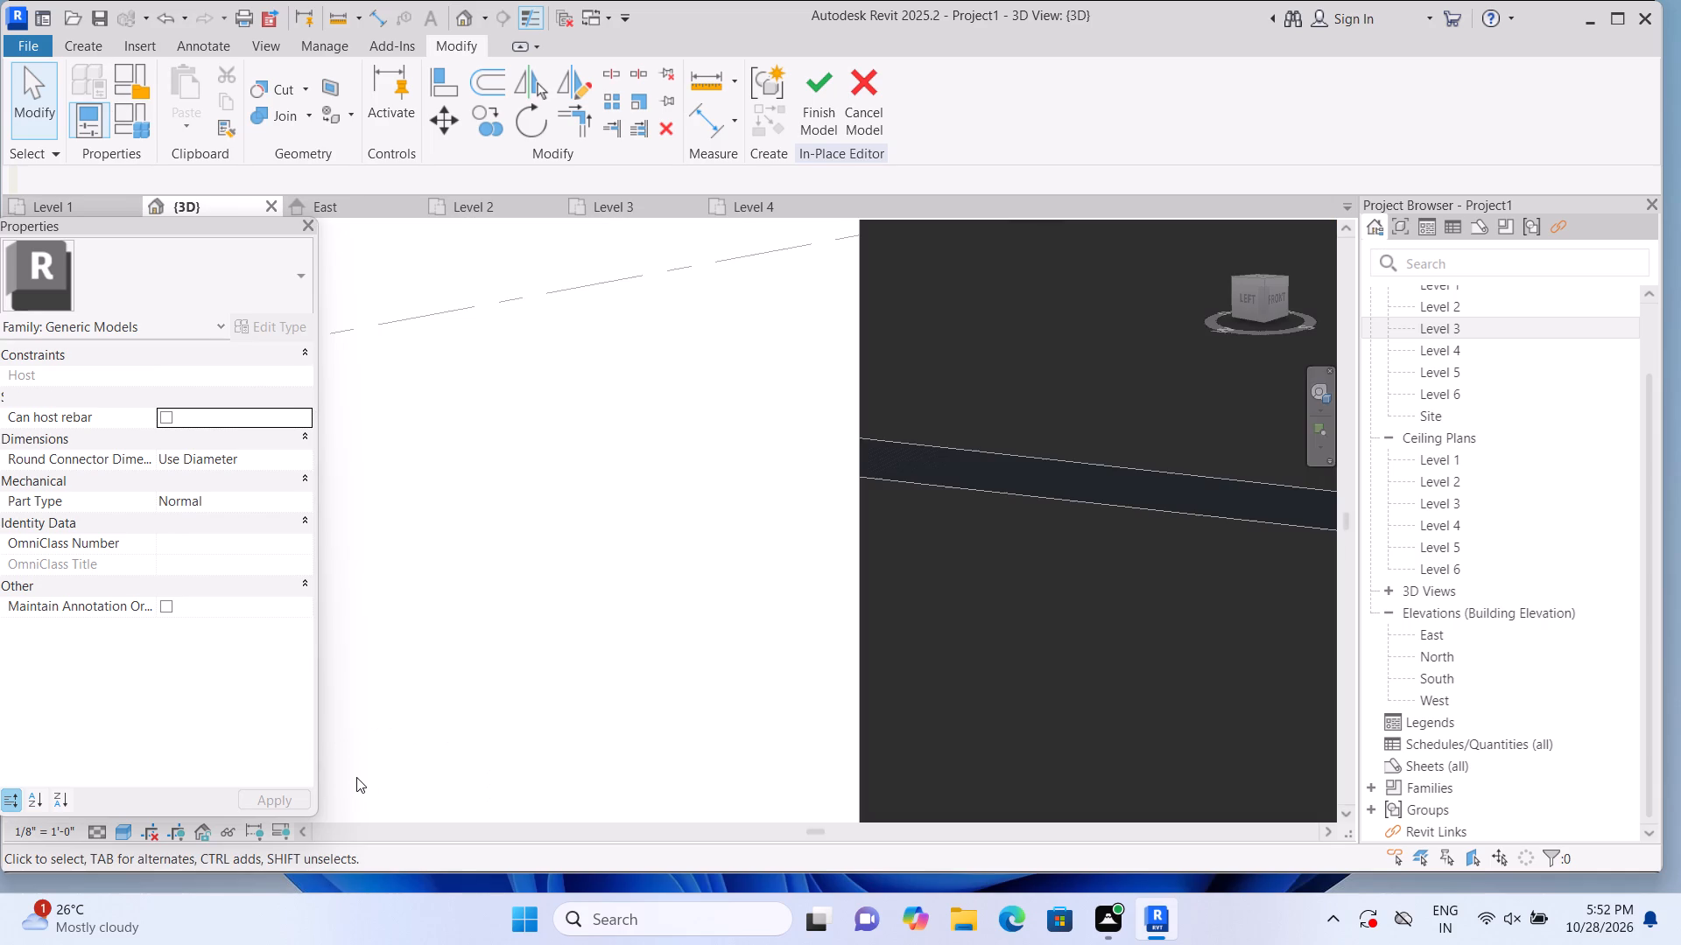
{"action": "scroll", "coordinate": [536, 712], "scroll_direction": "down", "scroll_amount": 6}
{"action": "middle_click_drag", "start_coordinate": [633, 738], "coordinate": [354, 653]}
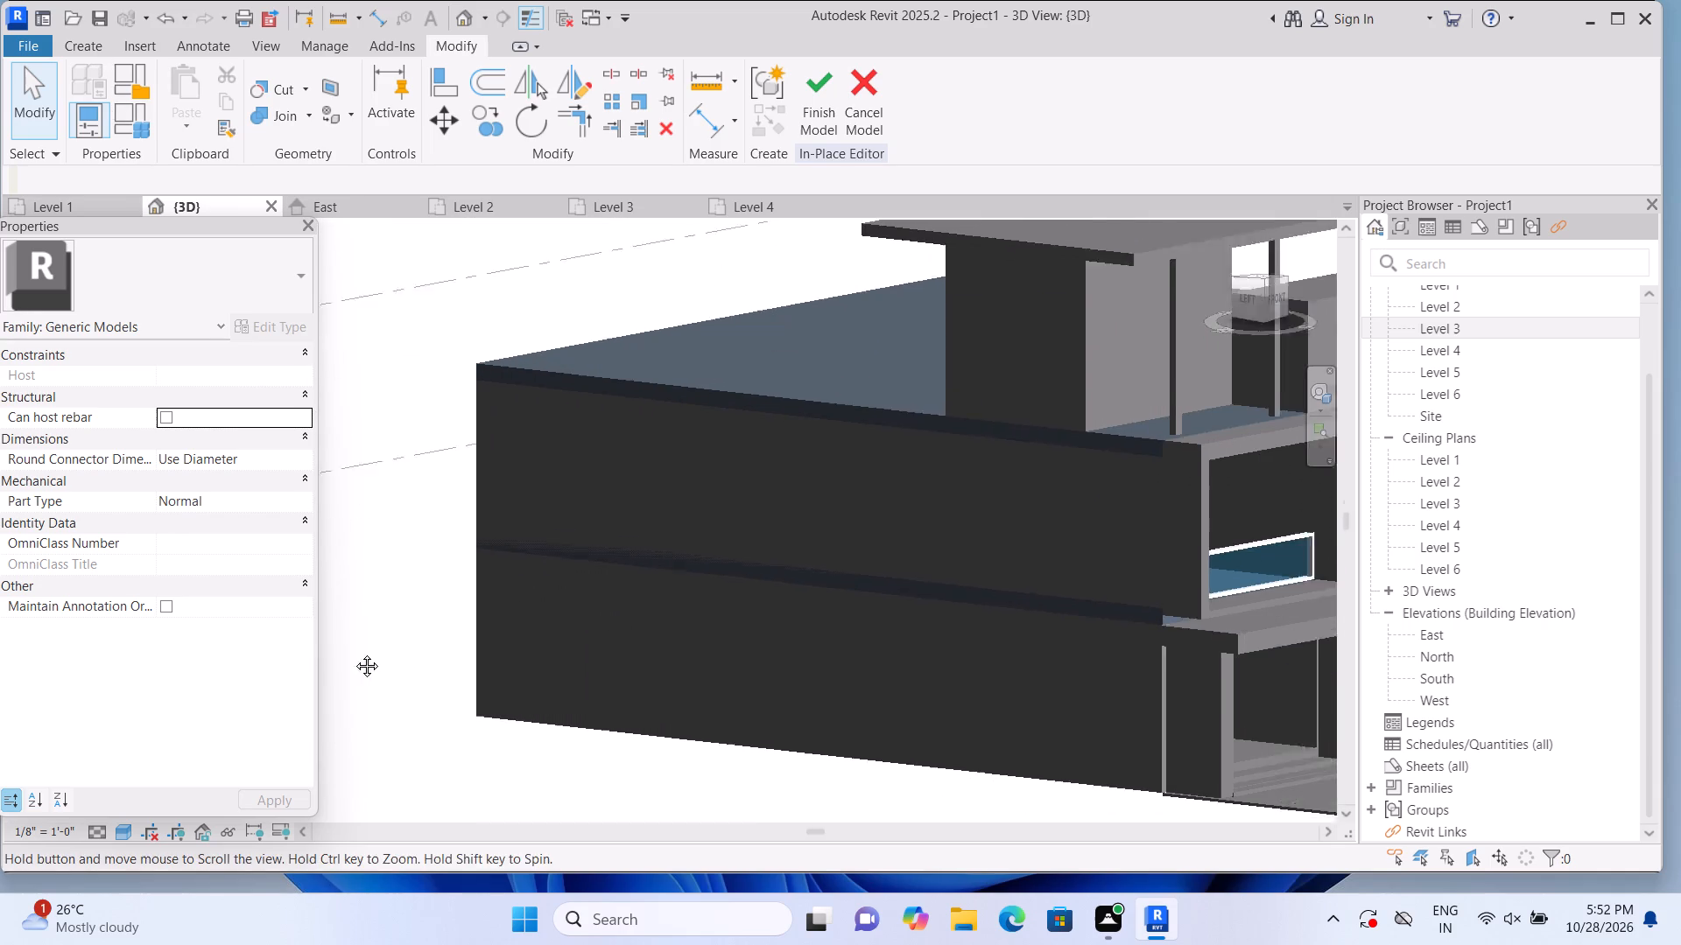
{"action": "middle_click_drag", "start_coordinate": [354, 653], "coordinate": [333, 638]}
{"action": "middle_click_drag", "start_coordinate": [867, 794], "coordinate": [761, 811]}
{"action": "middle_click_drag", "start_coordinate": [761, 811], "coordinate": [803, 790], "text": "shift"}
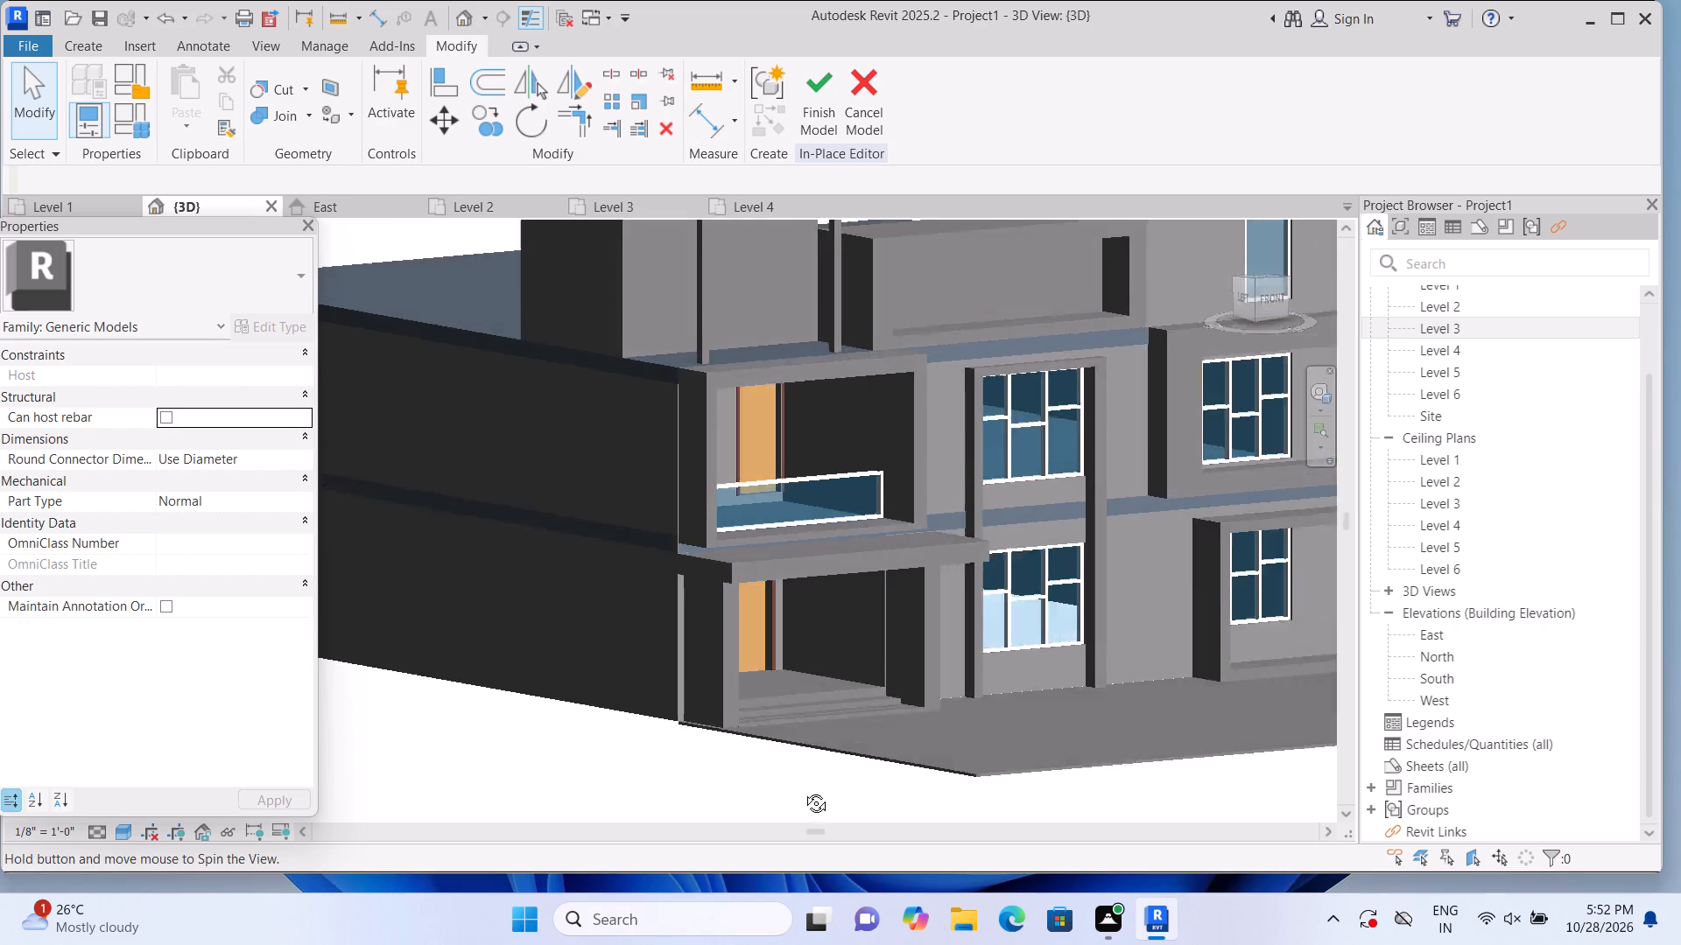
{"action": "middle_click_drag", "start_coordinate": [803, 790], "coordinate": [785, 806], "text": "shift"}
{"action": "scroll", "coordinate": [785, 806], "scroll_direction": "down", "scroll_amount": 2}
{"action": "scroll", "coordinate": [587, 787], "scroll_direction": "up", "scroll_amount": 4}
{"action": "middle_click", "coordinate": [624, 783], "text": "shift"}
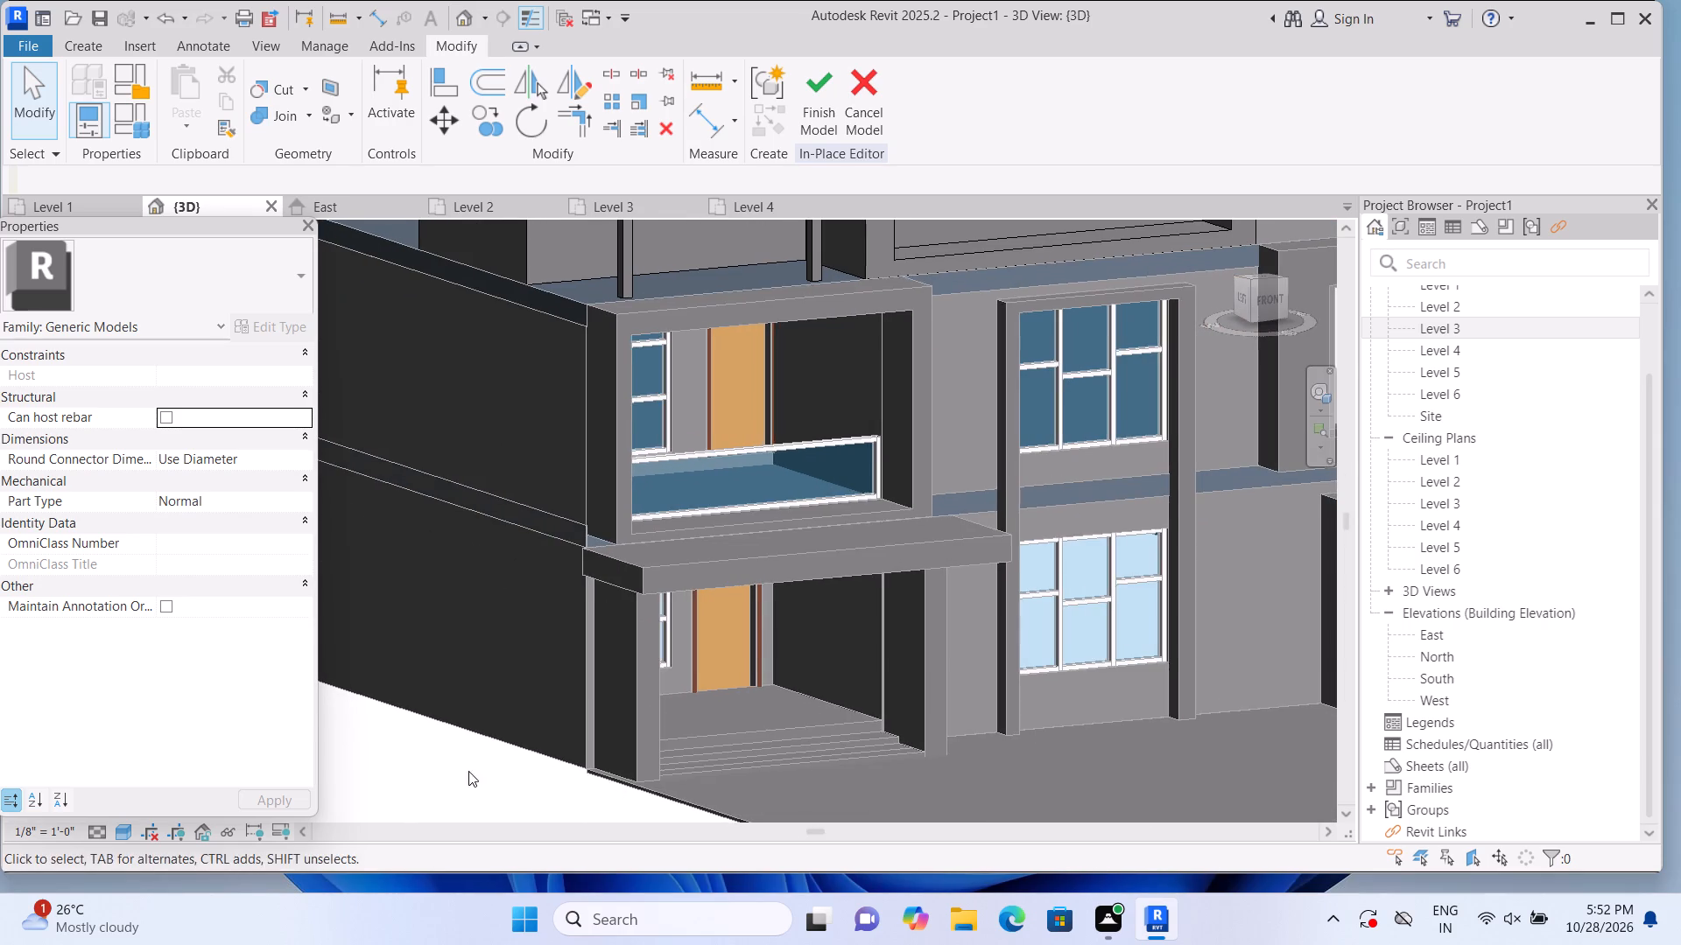
{"action": "middle_click_drag", "start_coordinate": [468, 771], "coordinate": [535, 784], "text": "shift"}
{"action": "scroll", "coordinate": [509, 777], "scroll_direction": "down", "scroll_amount": 4}
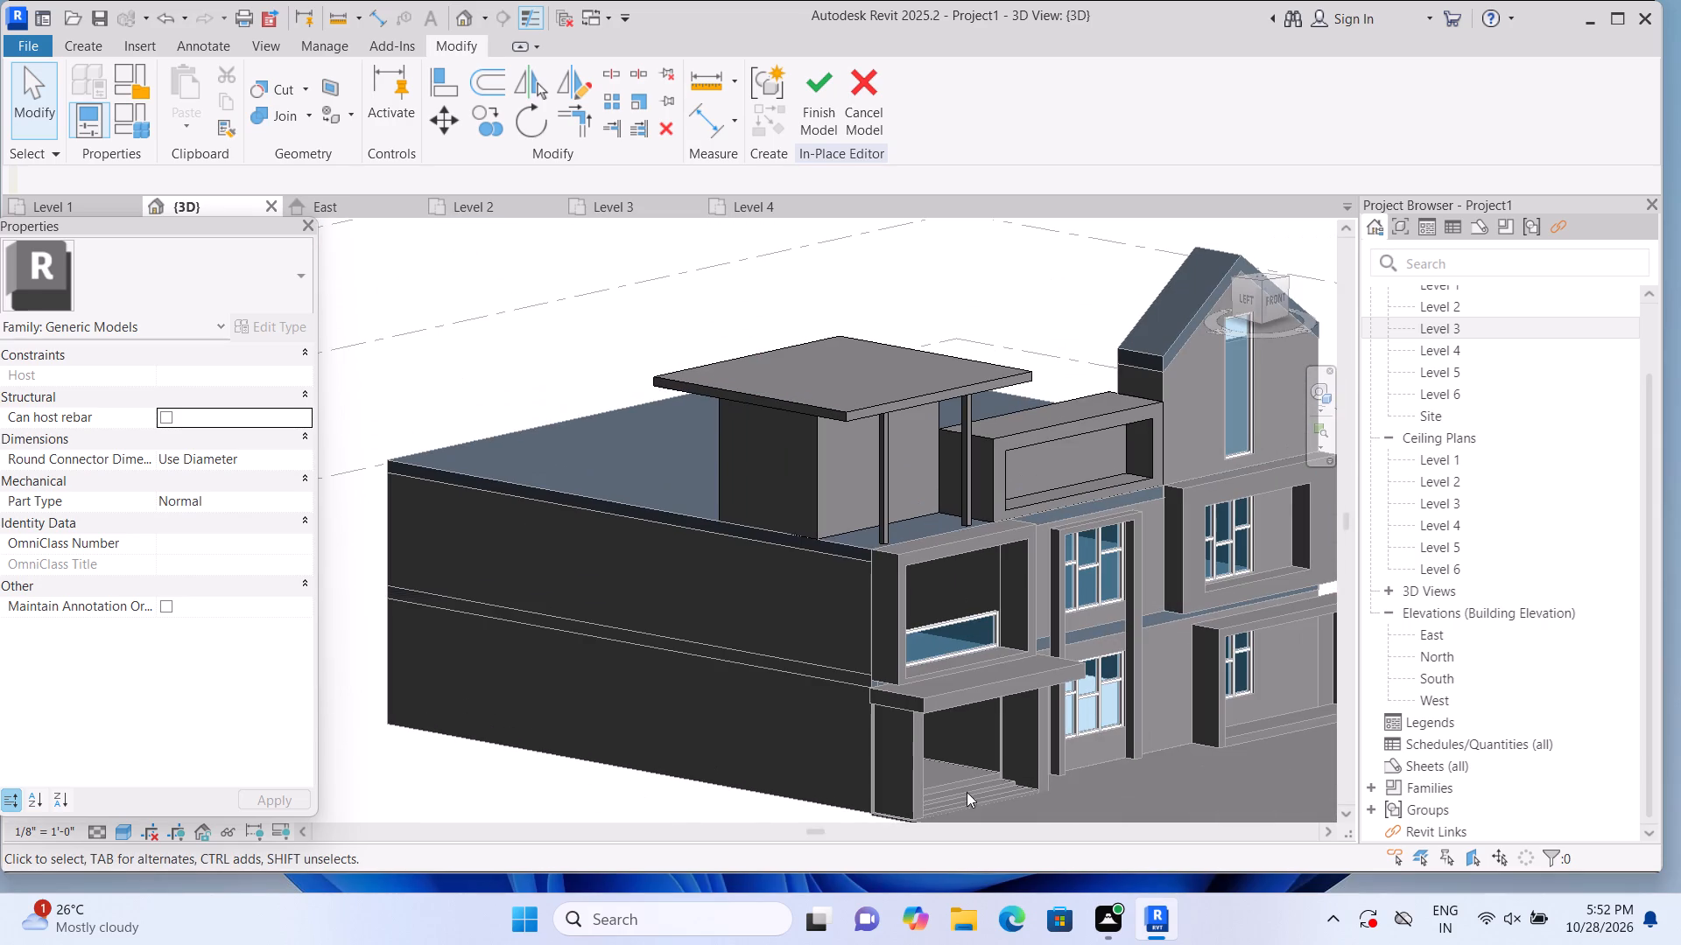
Start a rectangular solid extrusion using the entrance porch slab's top face as the work plane.
{"action": "scroll", "coordinate": [1023, 737], "scroll_direction": "up", "scroll_amount": 5}
{"action": "scroll", "coordinate": [936, 620], "scroll_direction": "up", "scroll_amount": 2}
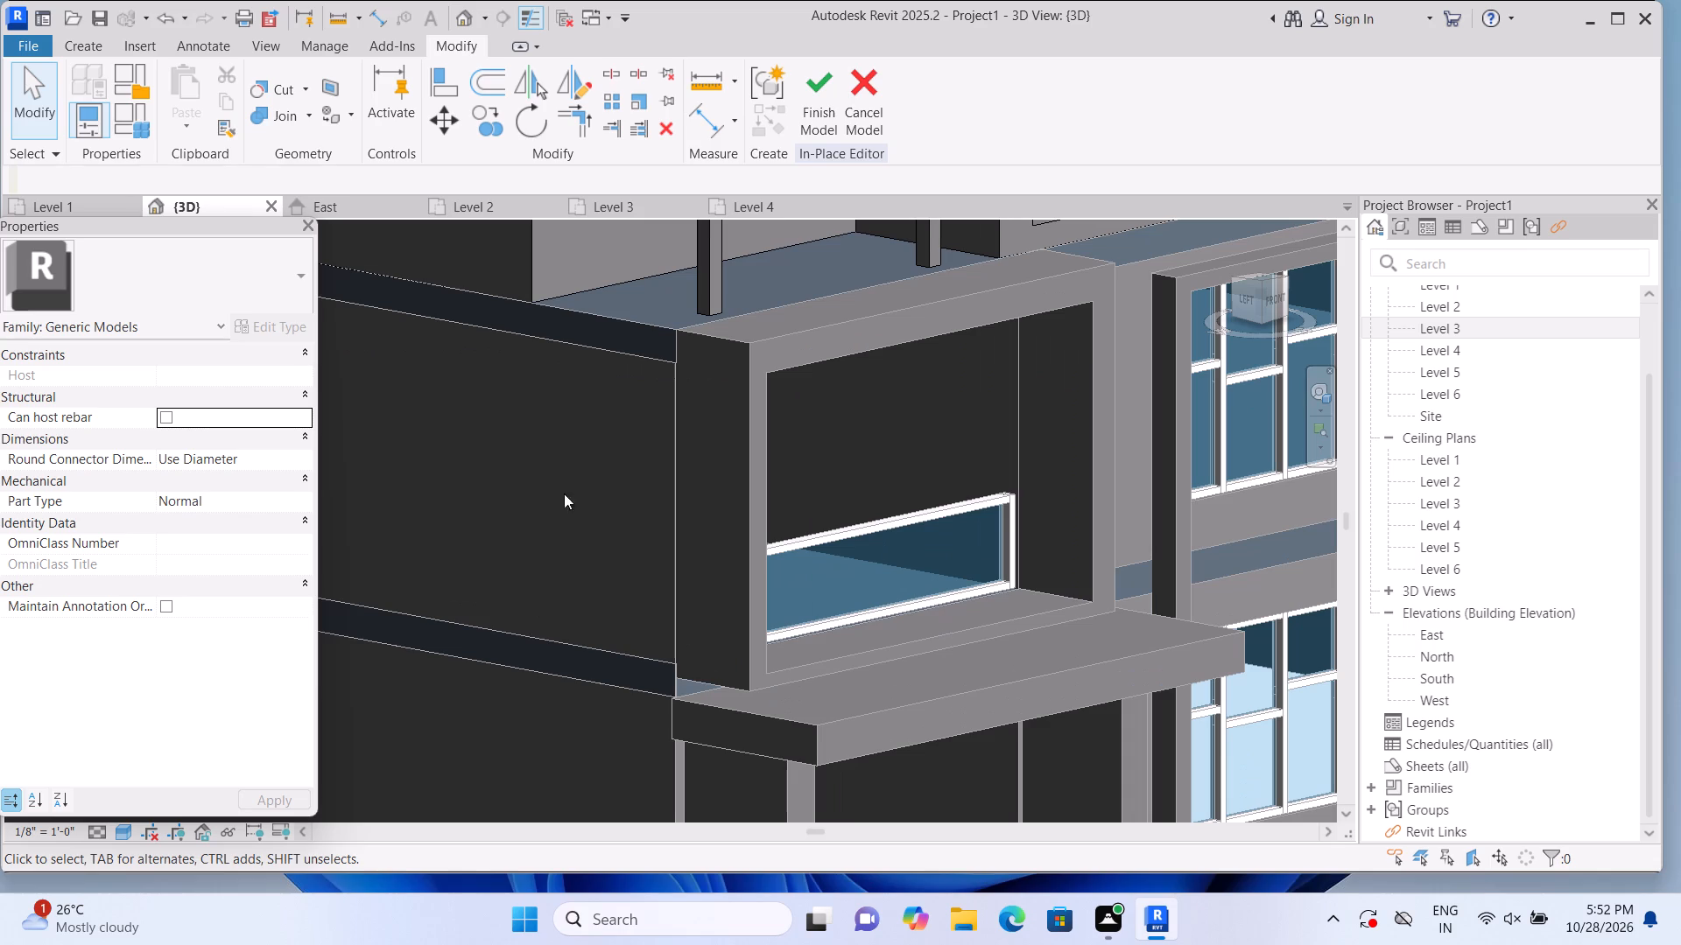
{"action": "left_click", "coordinate": [93, 45]}
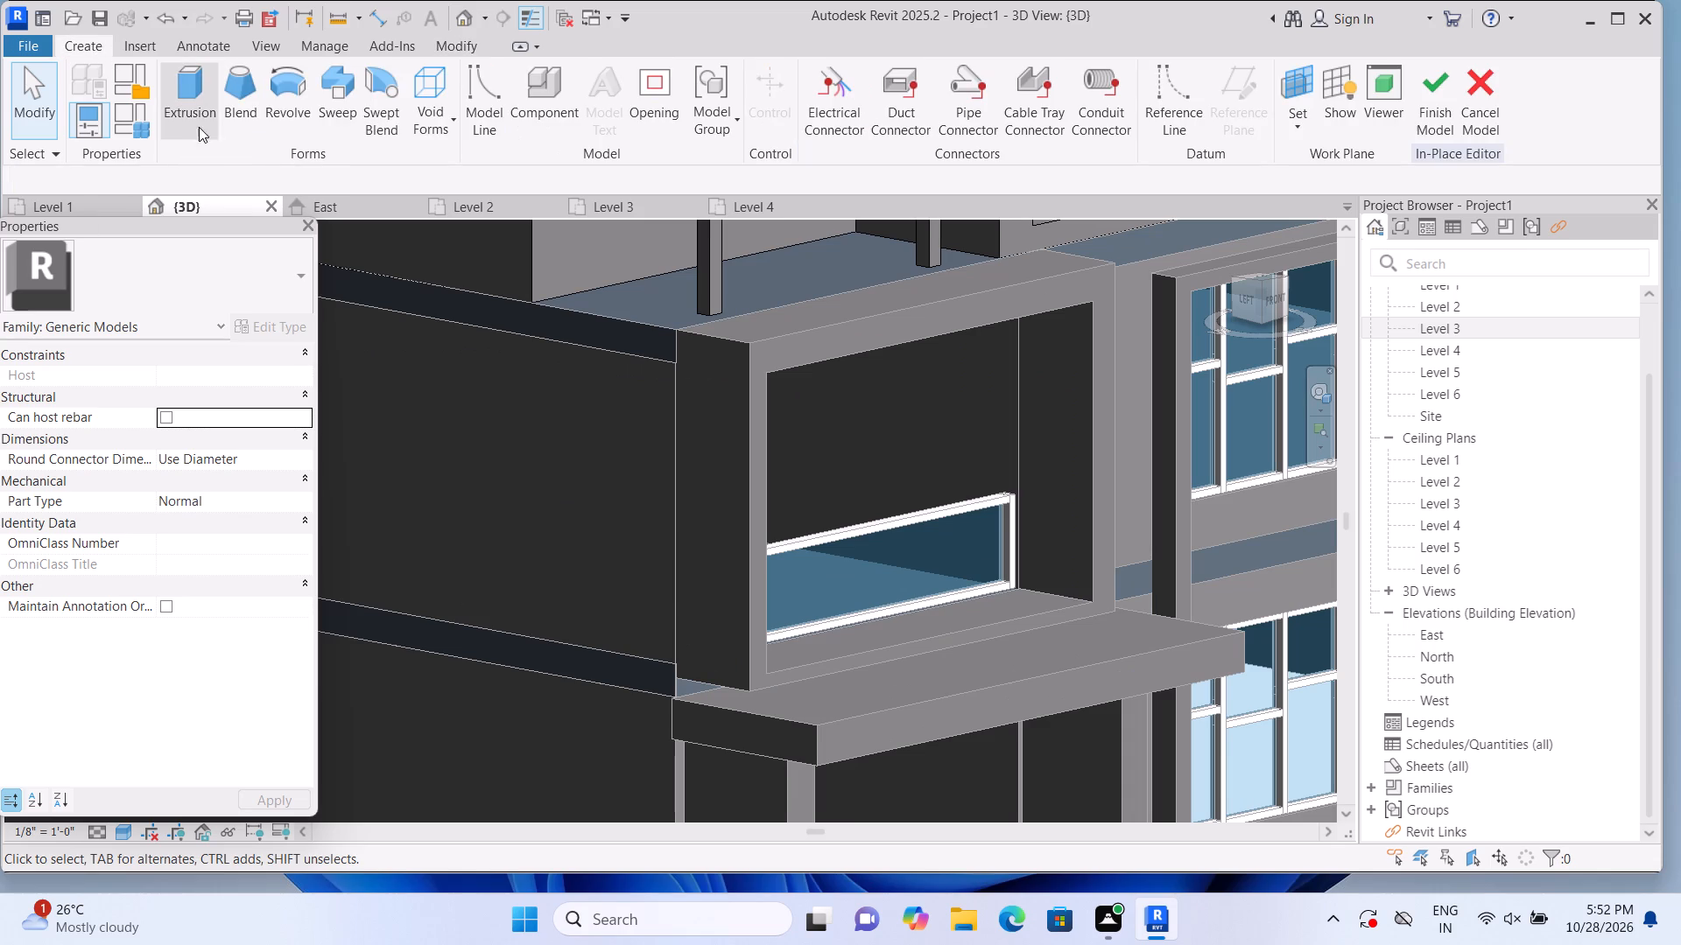
{"action": "left_click", "coordinate": [205, 131]}
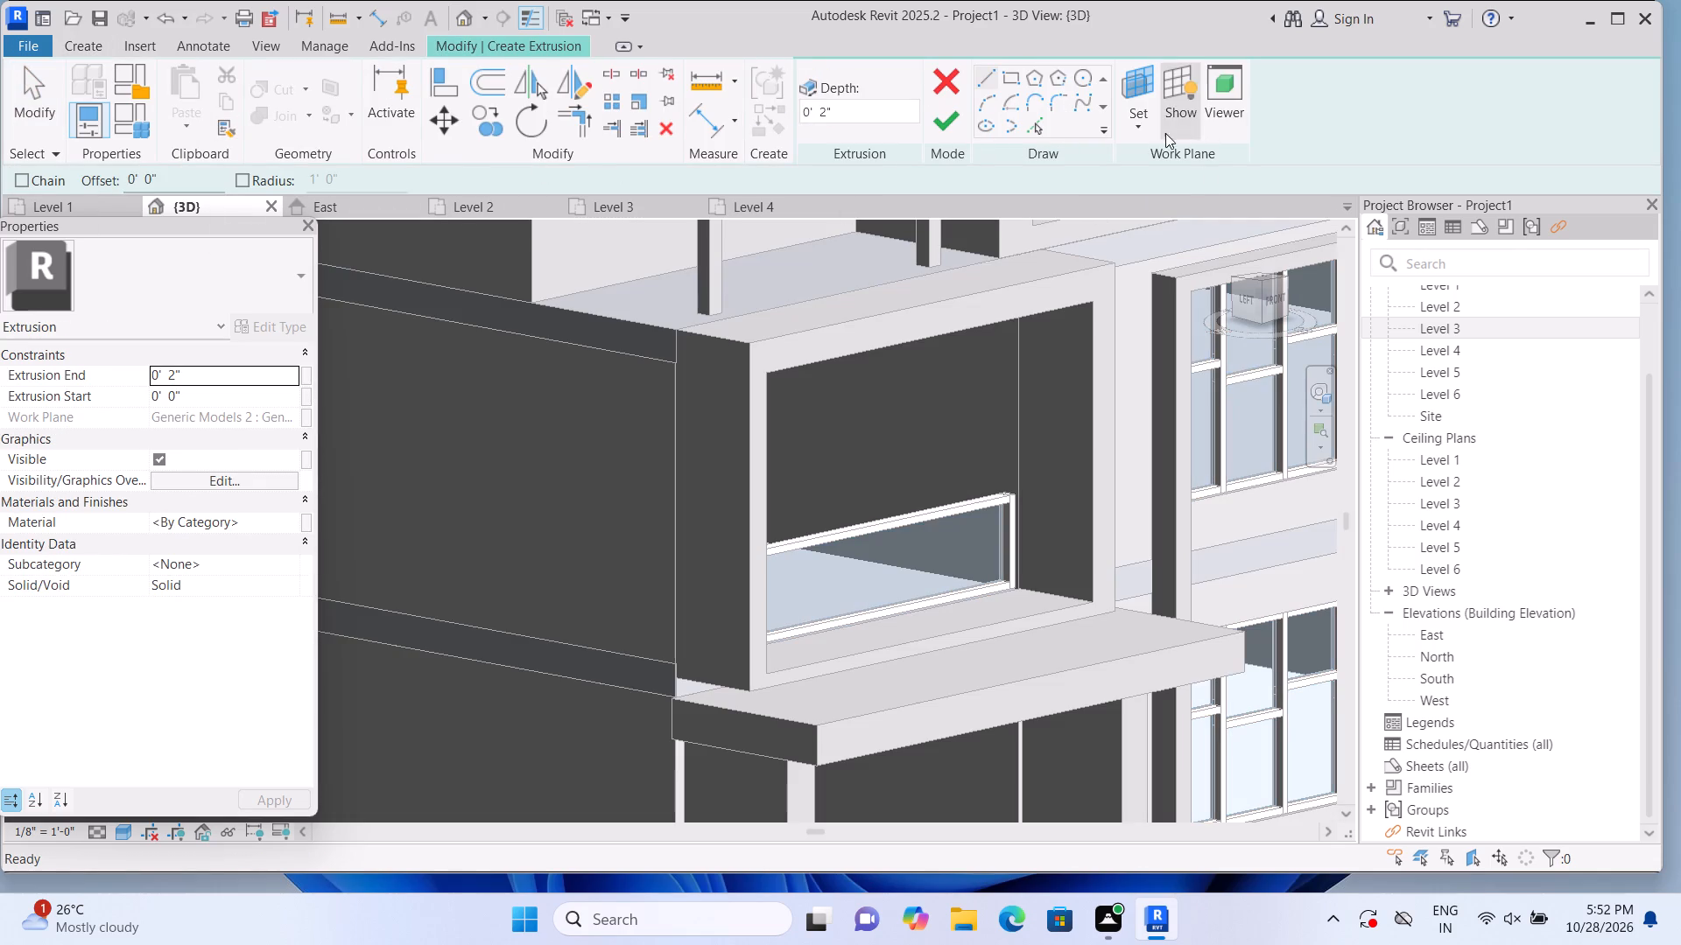
{"action": "left_click", "coordinate": [1139, 132]}
{"action": "left_click", "coordinate": [1149, 204]}
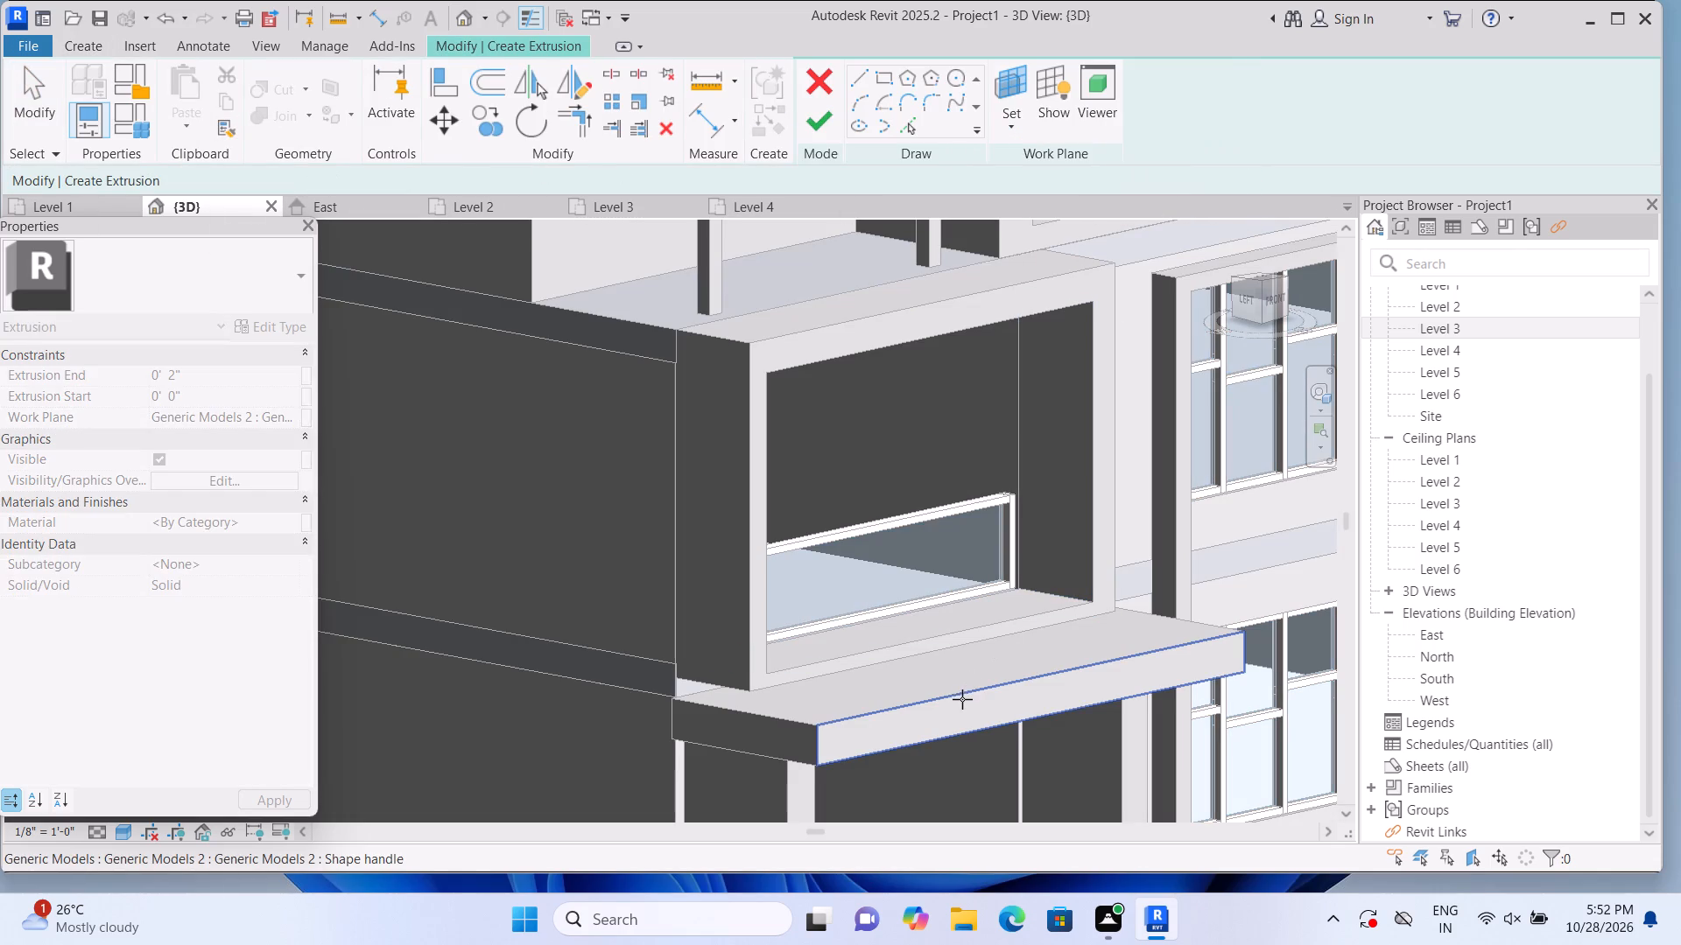
{"action": "left_click", "coordinate": [935, 679]}
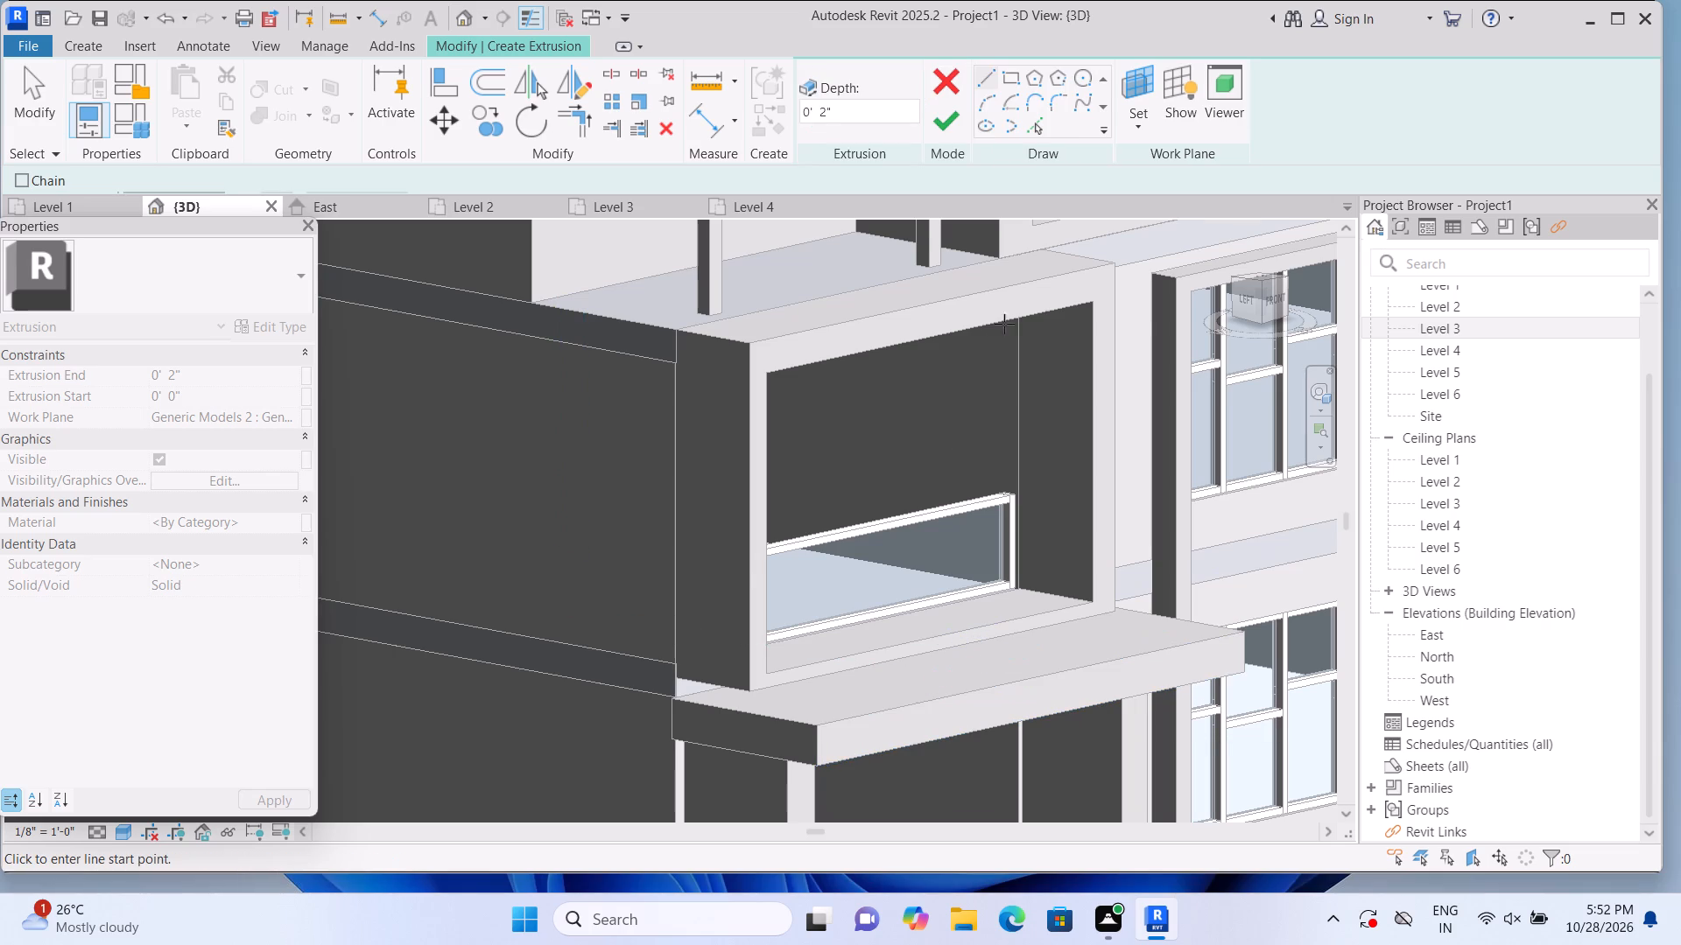
{"action": "left_click", "coordinate": [1009, 70]}
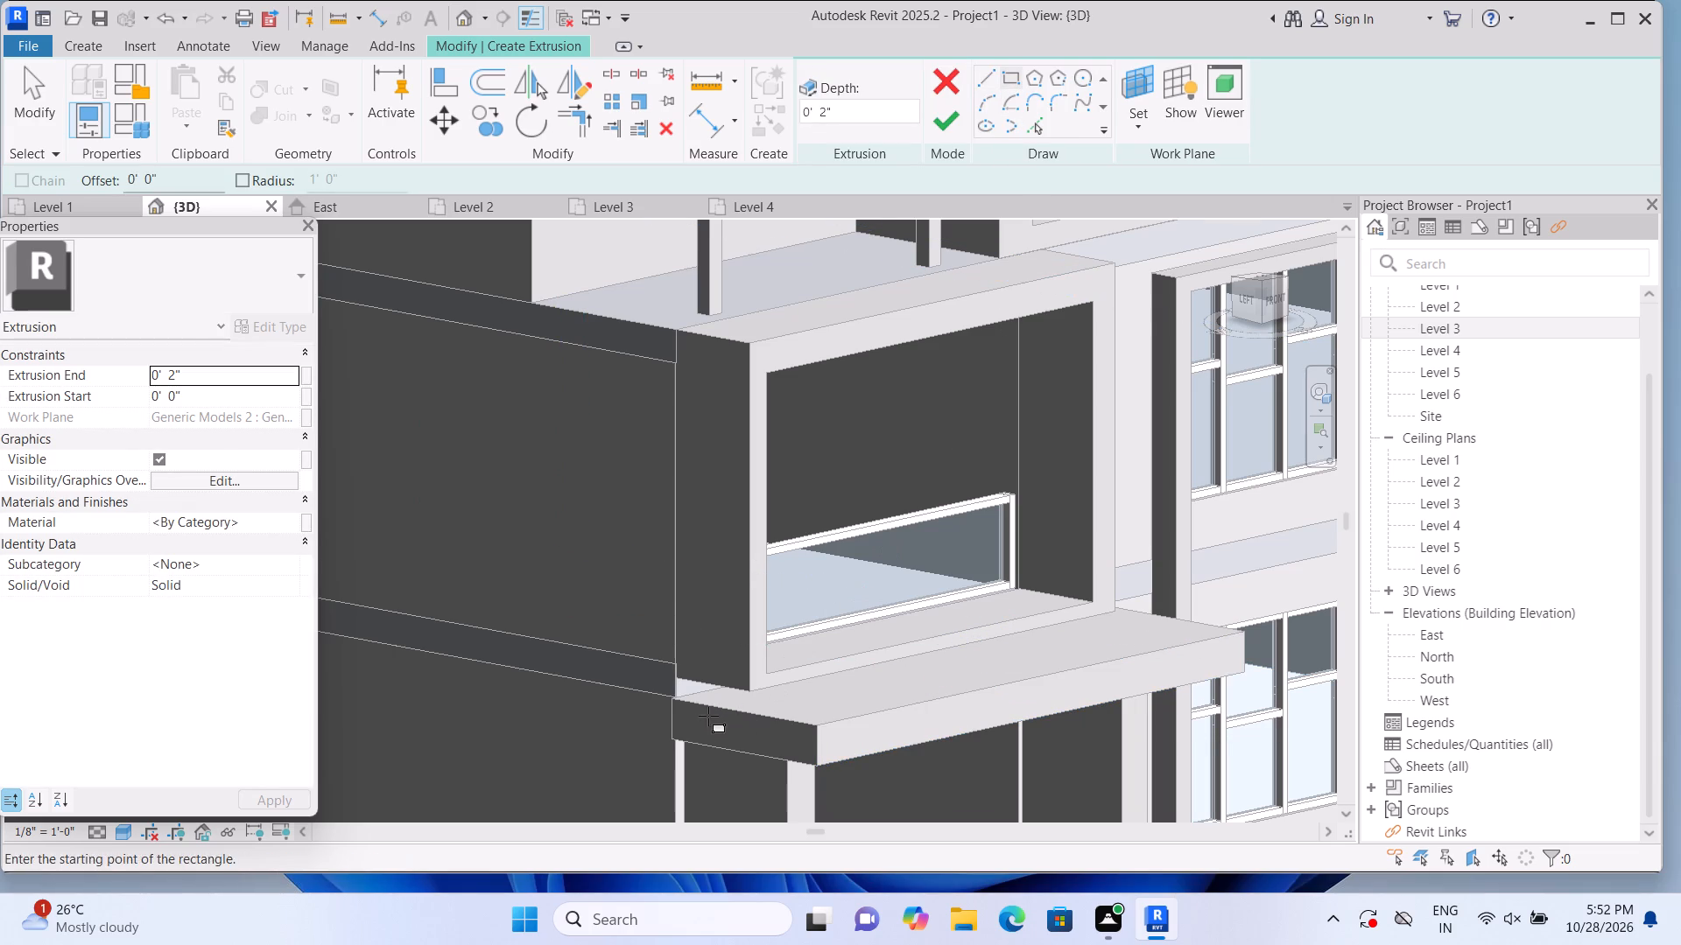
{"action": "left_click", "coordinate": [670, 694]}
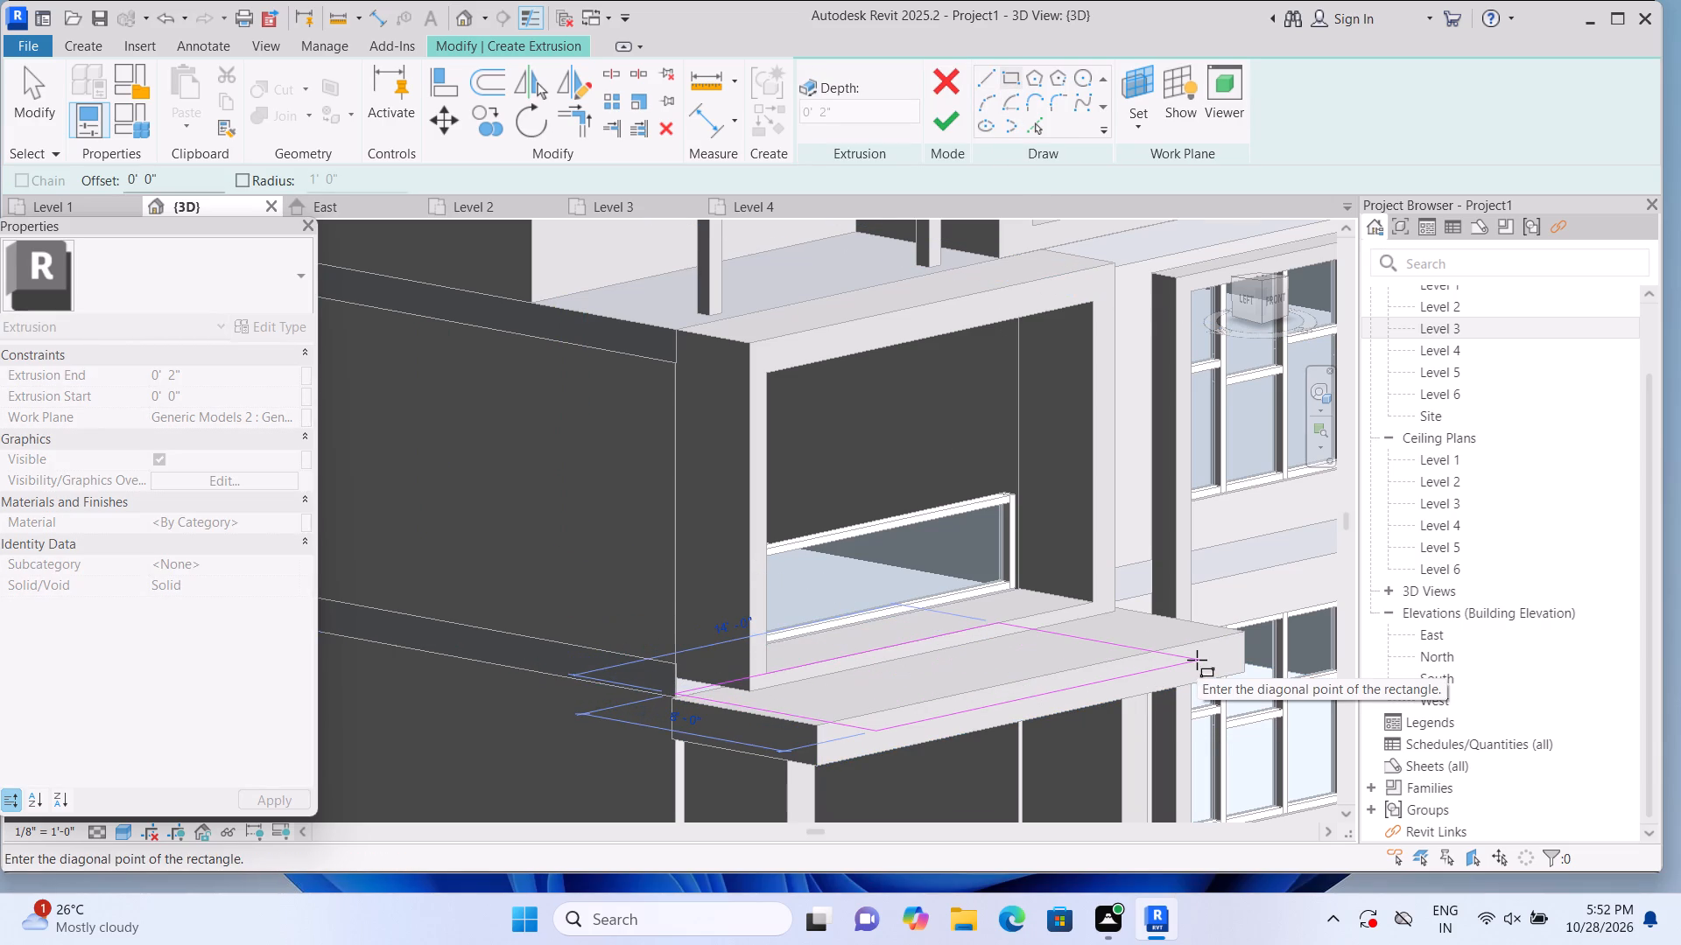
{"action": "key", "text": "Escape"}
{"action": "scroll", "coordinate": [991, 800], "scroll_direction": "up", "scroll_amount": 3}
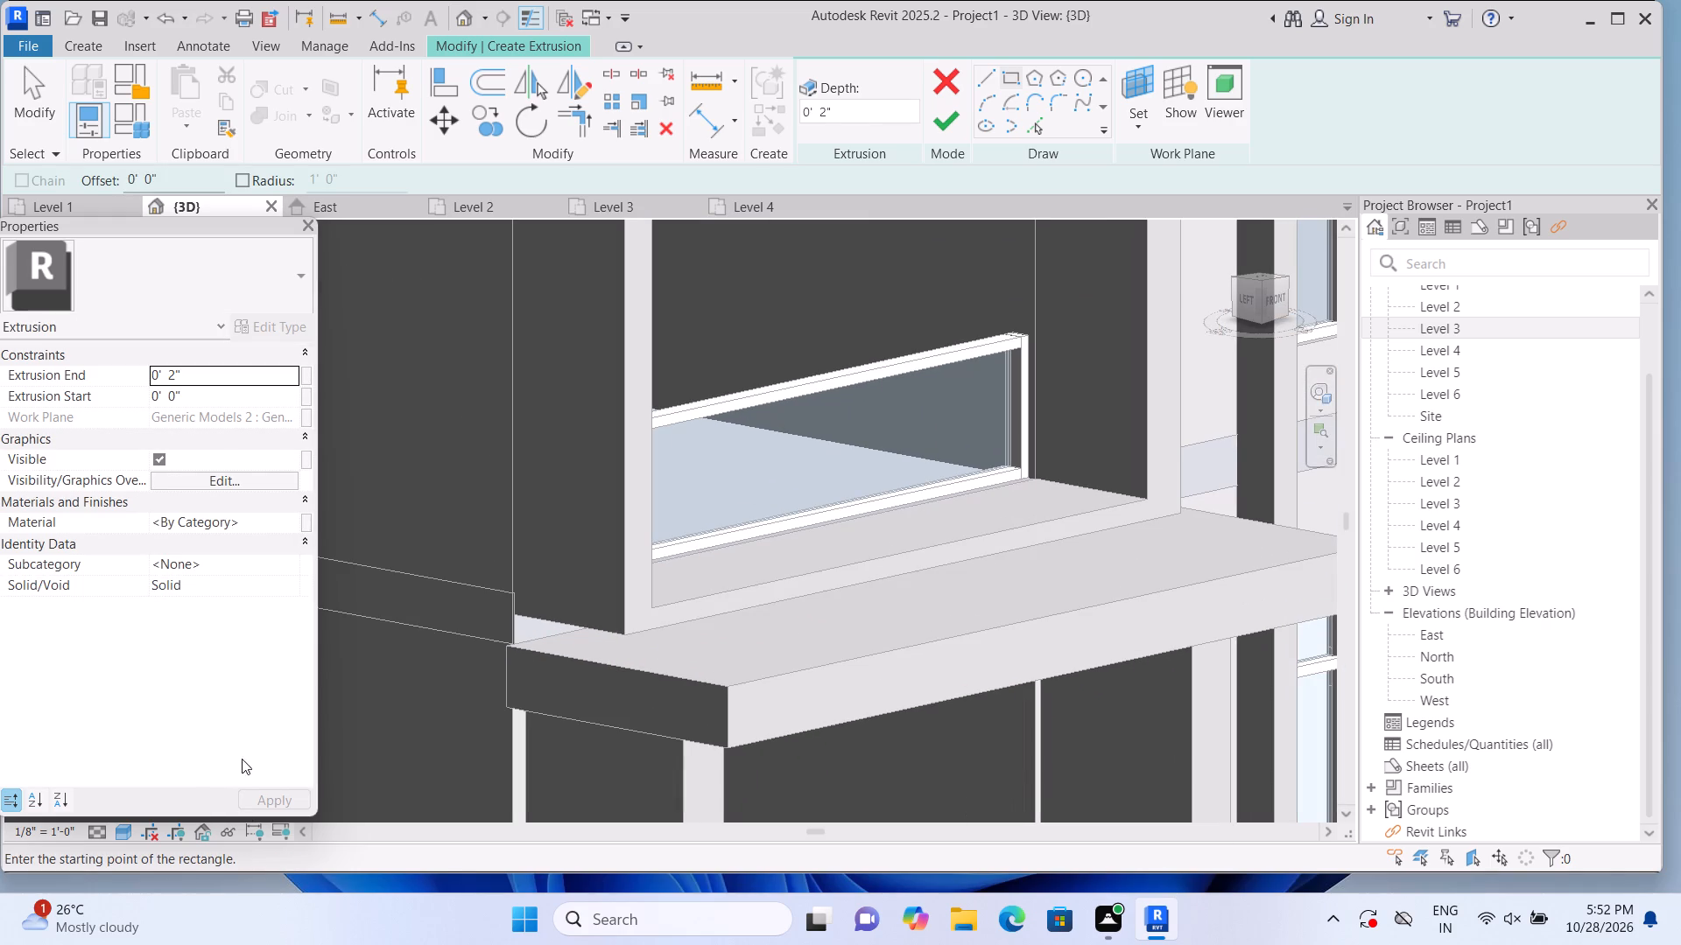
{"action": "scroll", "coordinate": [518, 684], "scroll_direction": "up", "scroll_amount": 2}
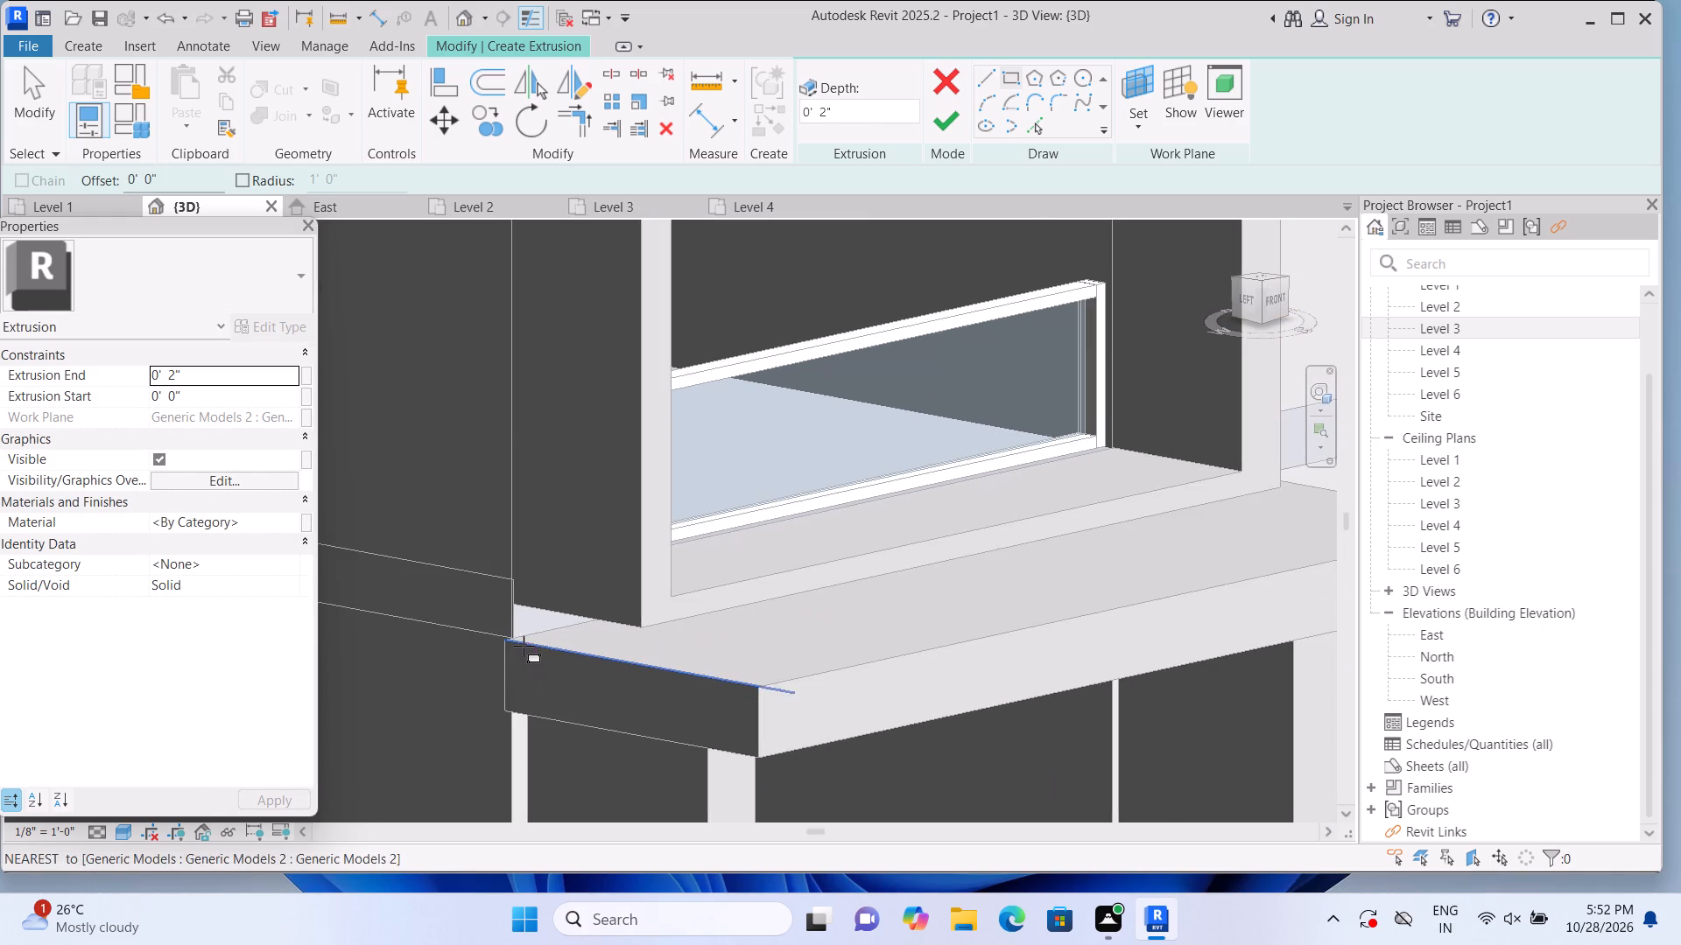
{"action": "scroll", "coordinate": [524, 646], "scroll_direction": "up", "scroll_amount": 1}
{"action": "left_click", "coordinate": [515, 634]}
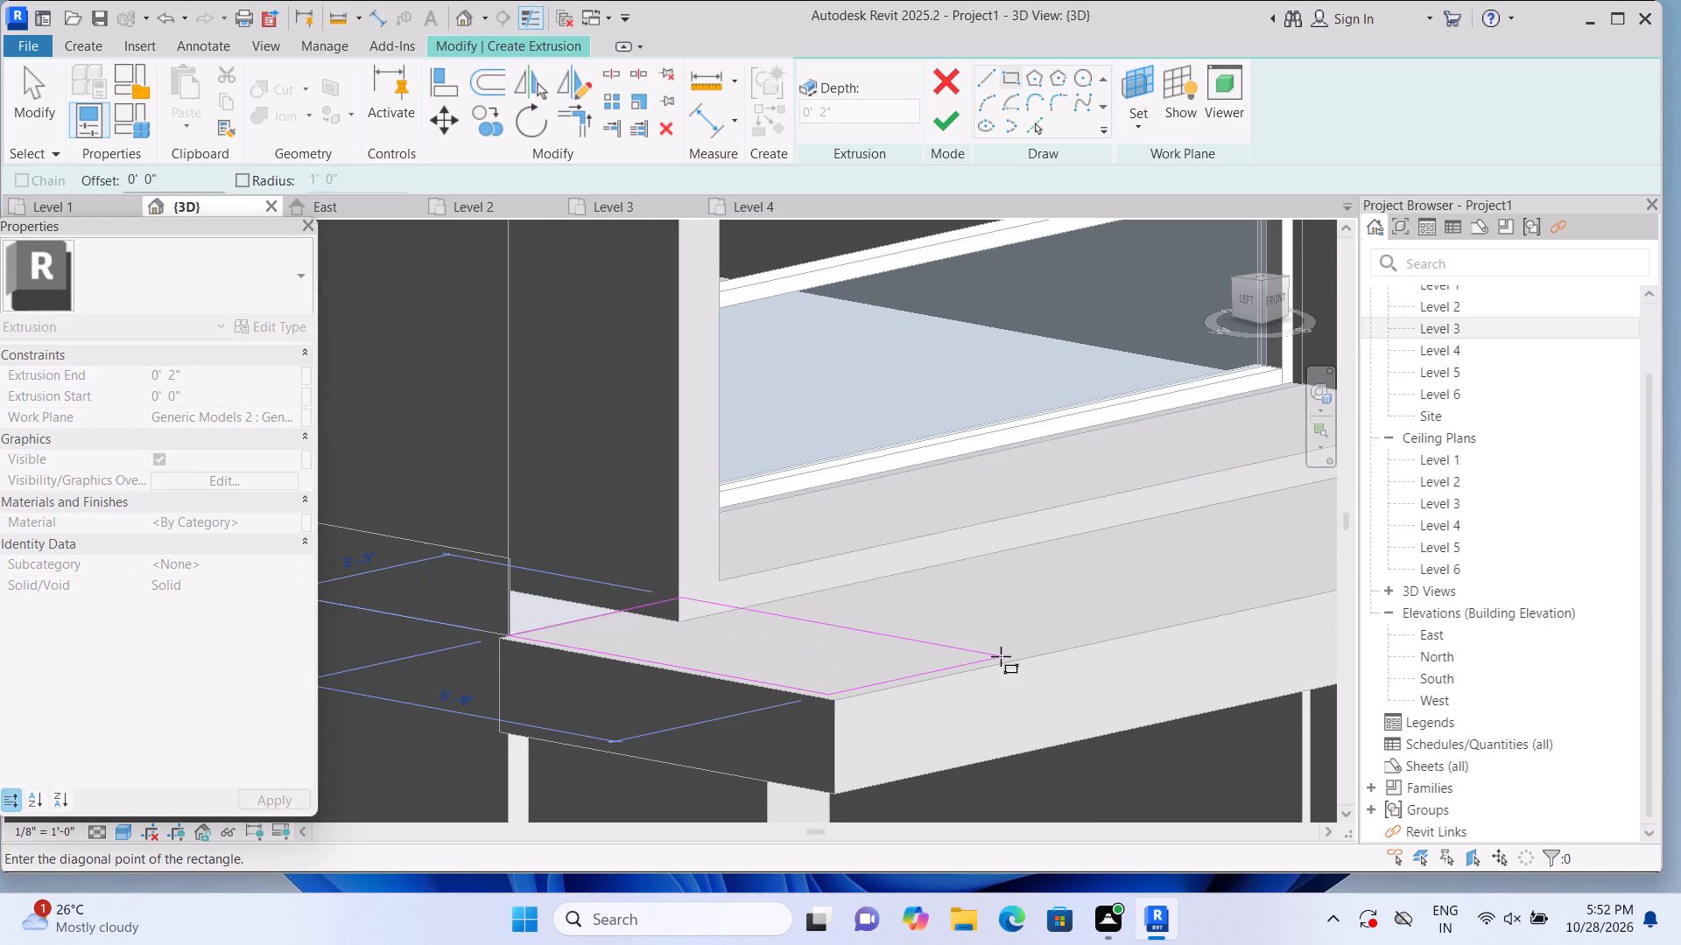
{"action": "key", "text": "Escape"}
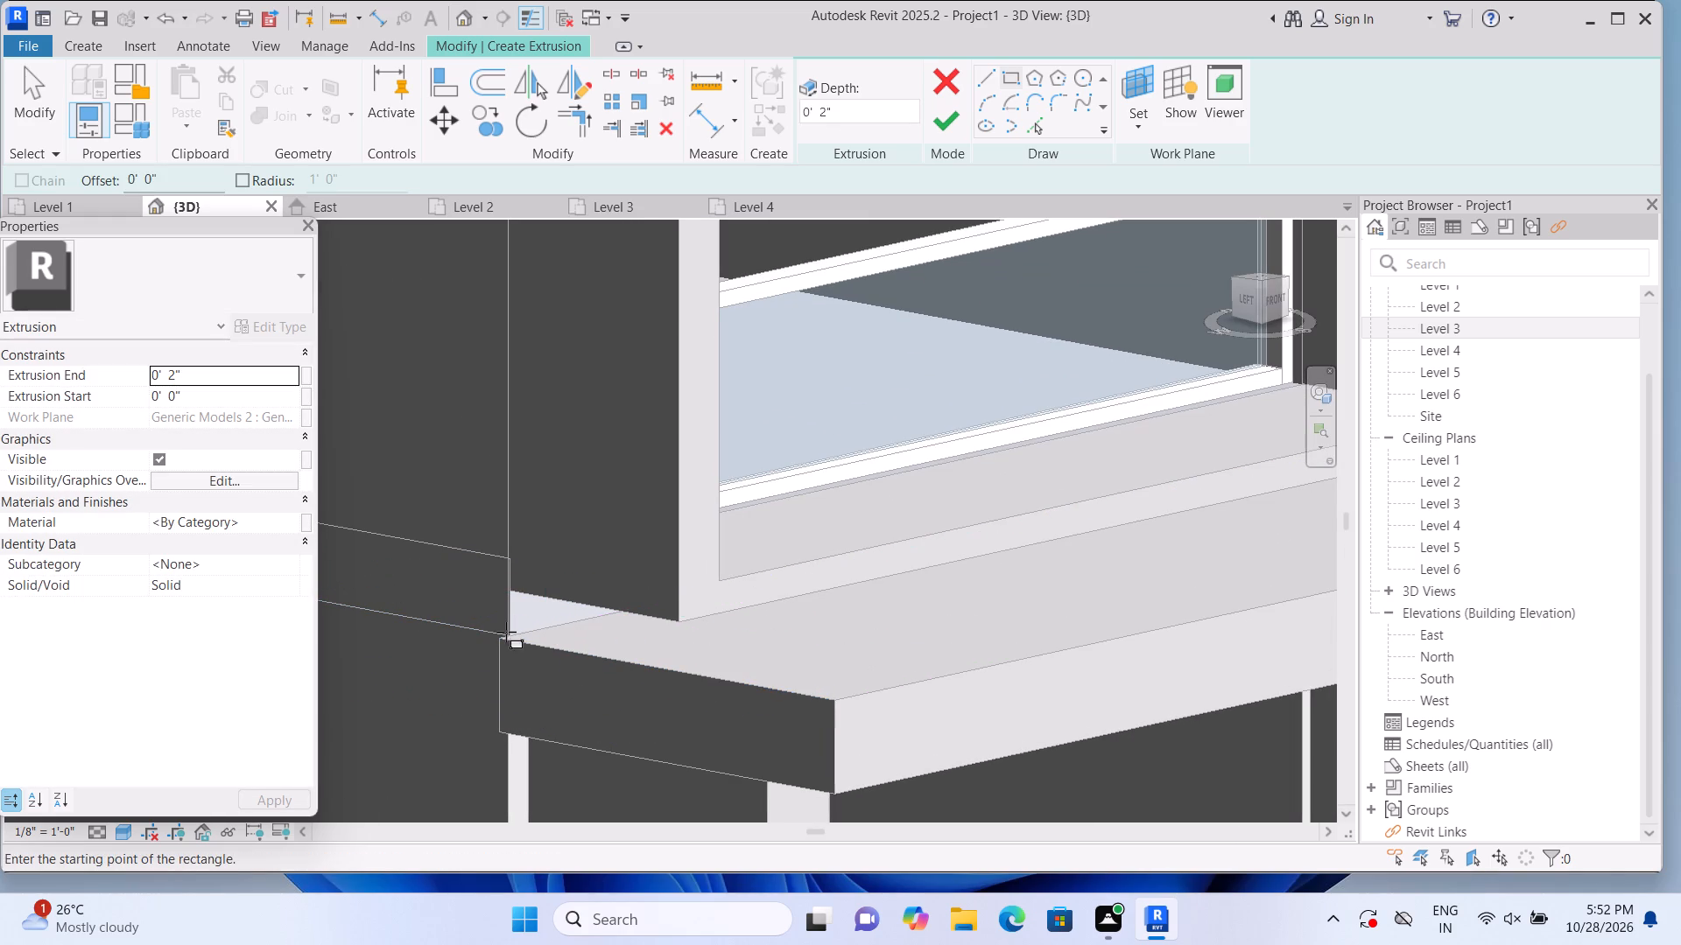
Sketch a rectangle from the porch slab's rear side corner to its opposite front corner and finish the 2" extrusion.
{"action": "left_click", "coordinate": [503, 640]}
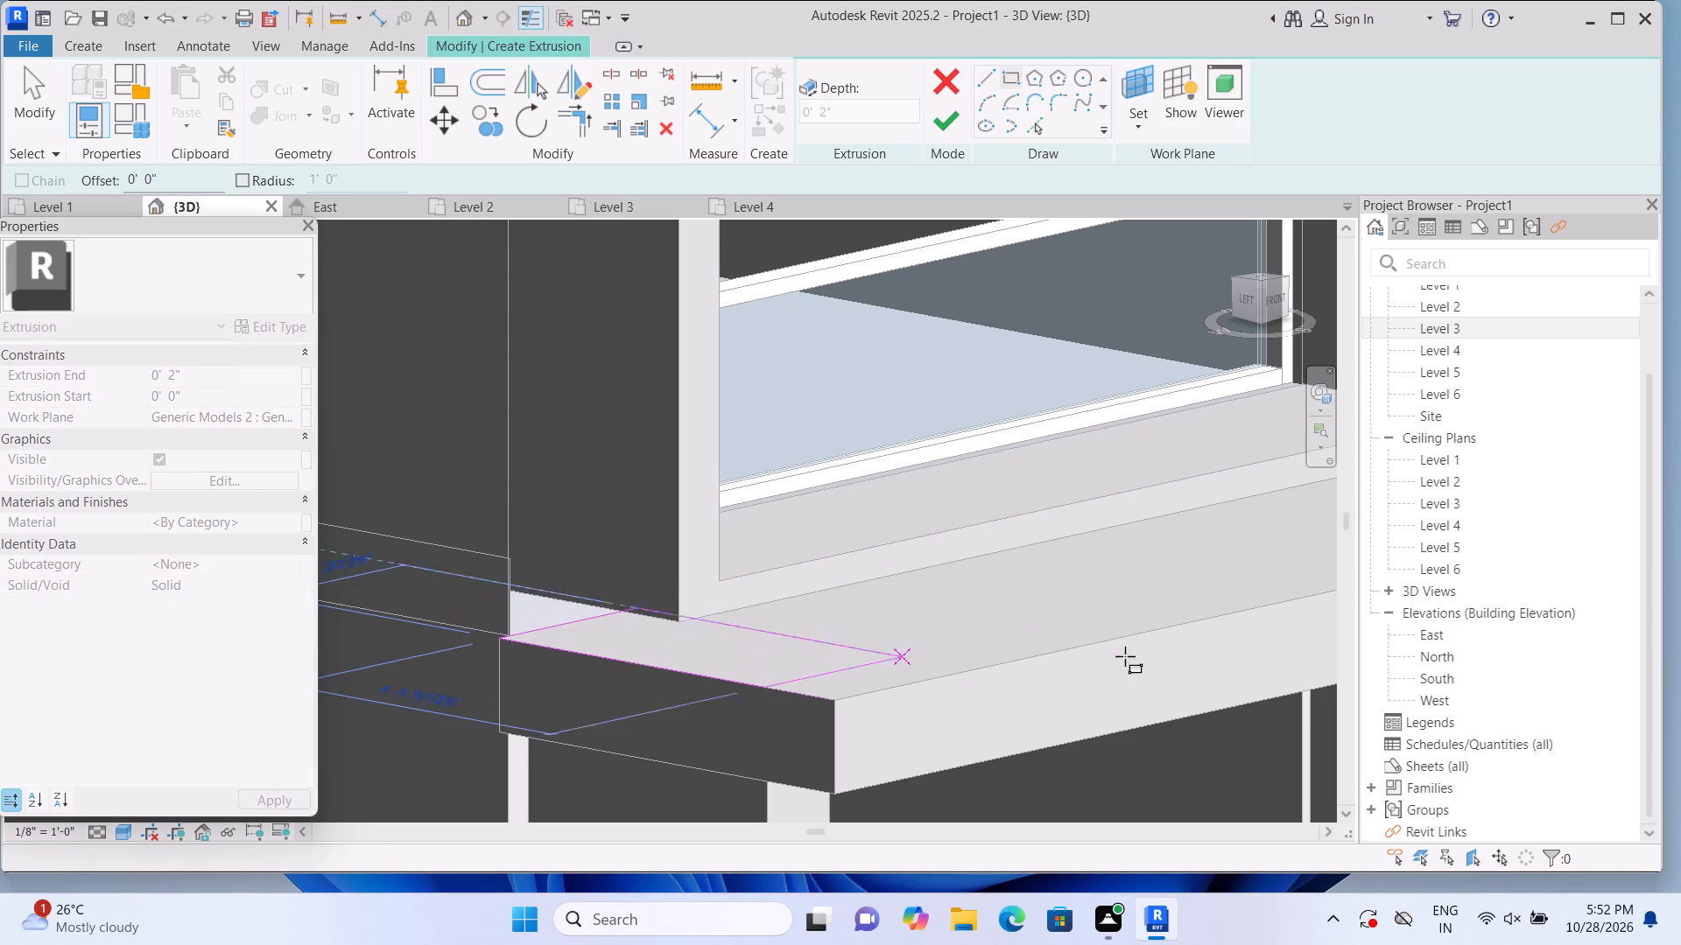
{"action": "middle_click_drag", "start_coordinate": [1278, 580], "coordinate": [750, 577]}
{"action": "scroll", "coordinate": [756, 577], "scroll_direction": "down", "scroll_amount": 2}
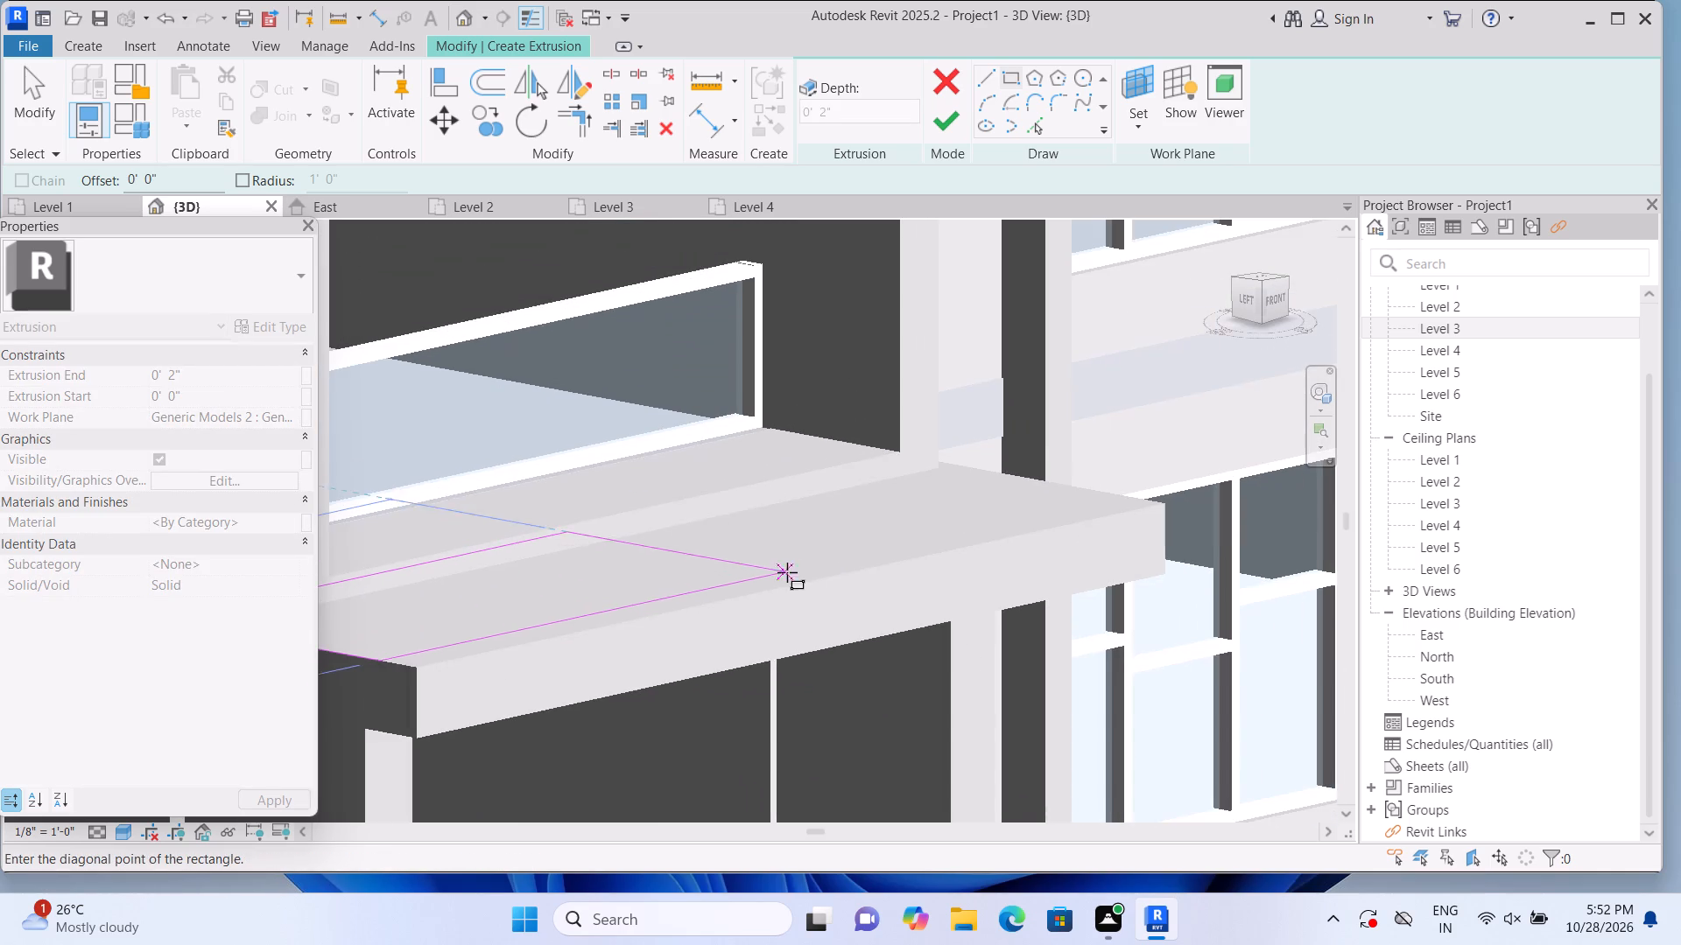
{"action": "left_click", "coordinate": [1171, 505]}
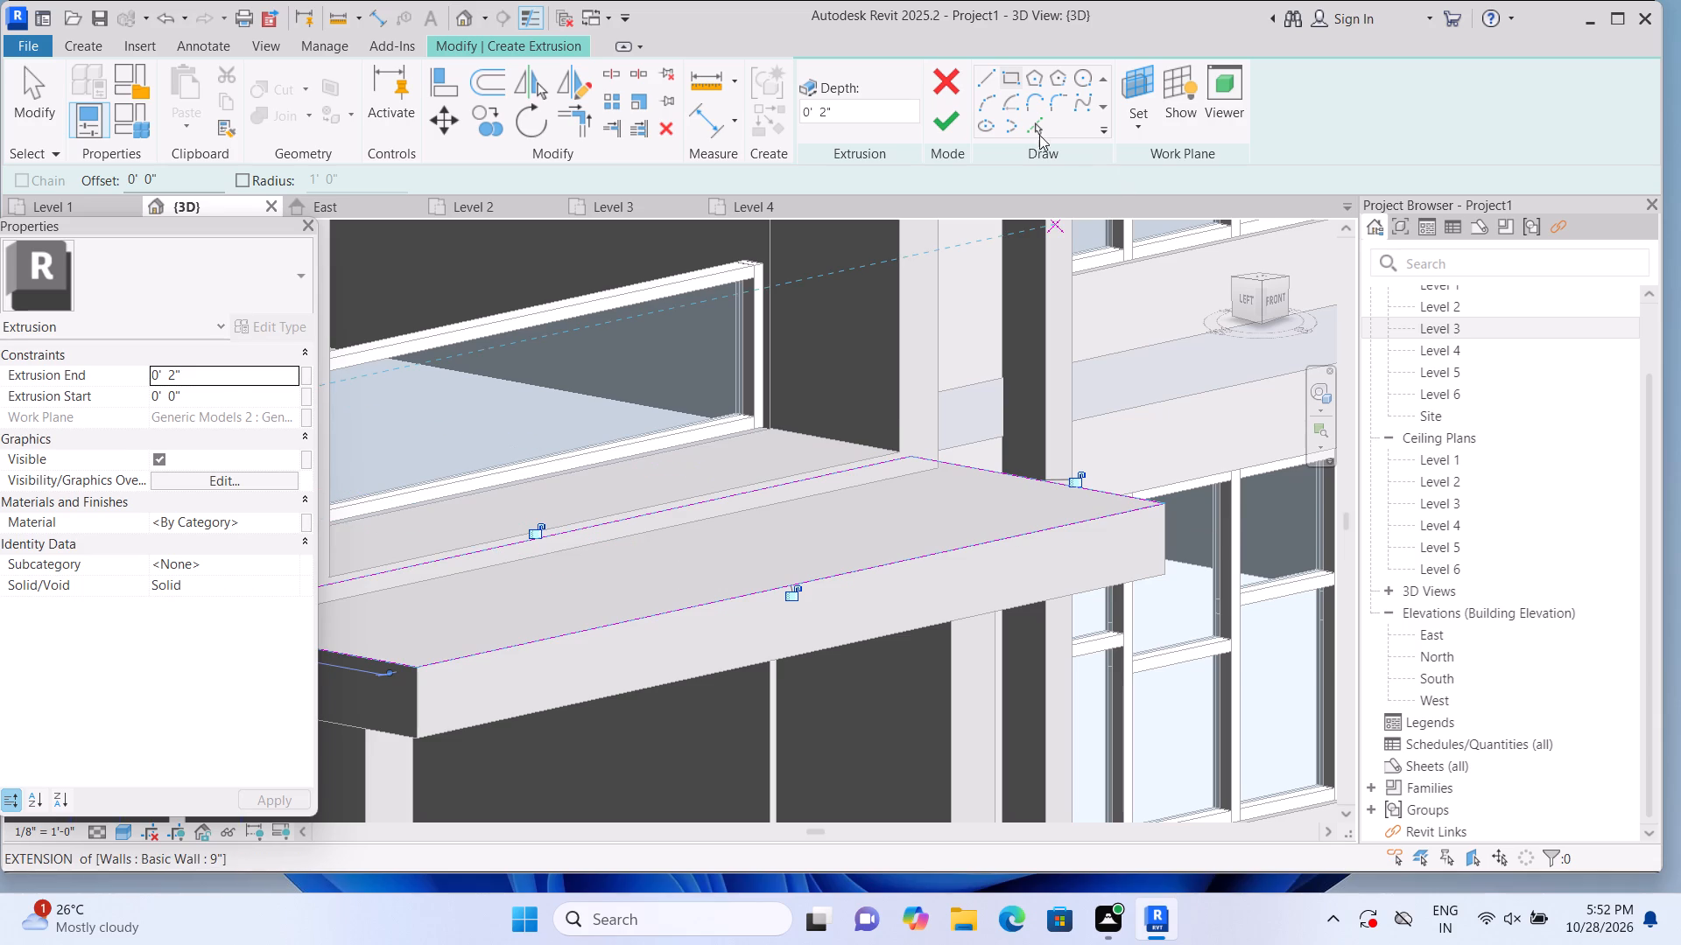
{"action": "left_click", "coordinate": [949, 125]}
Set the extrusion end of the new cap on the porch slab to 3".
{"action": "scroll", "coordinate": [969, 130], "scroll_direction": "down", "scroll_amount": 2}
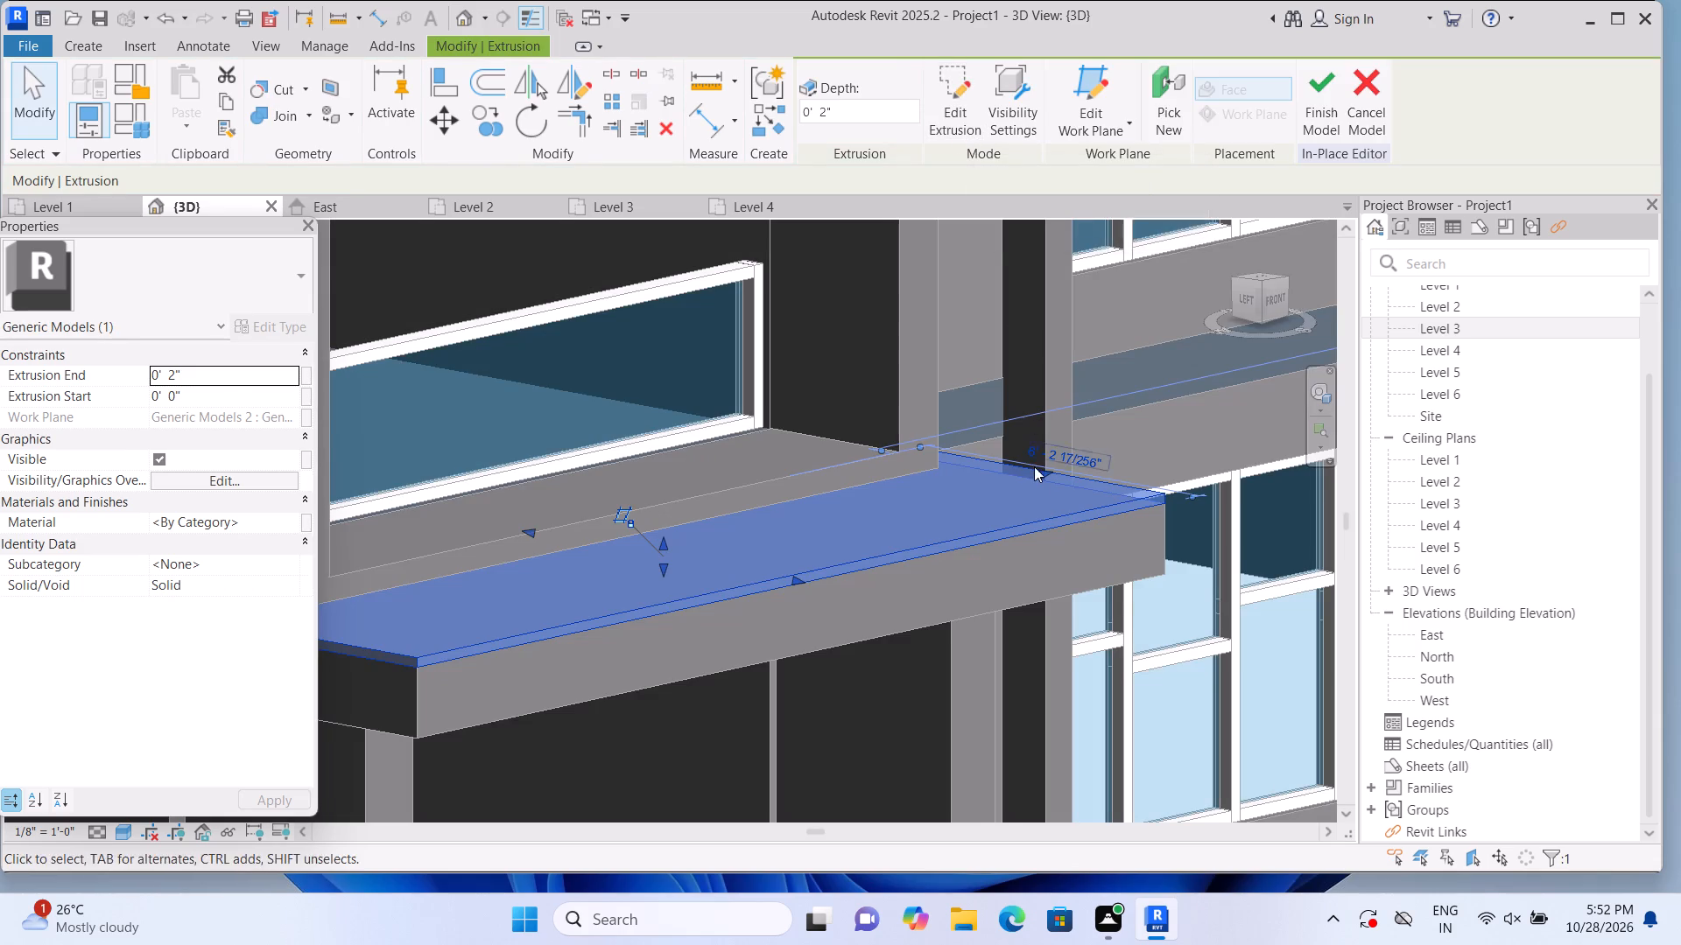
{"action": "scroll", "coordinate": [1038, 475], "scroll_direction": "down", "scroll_amount": 3}
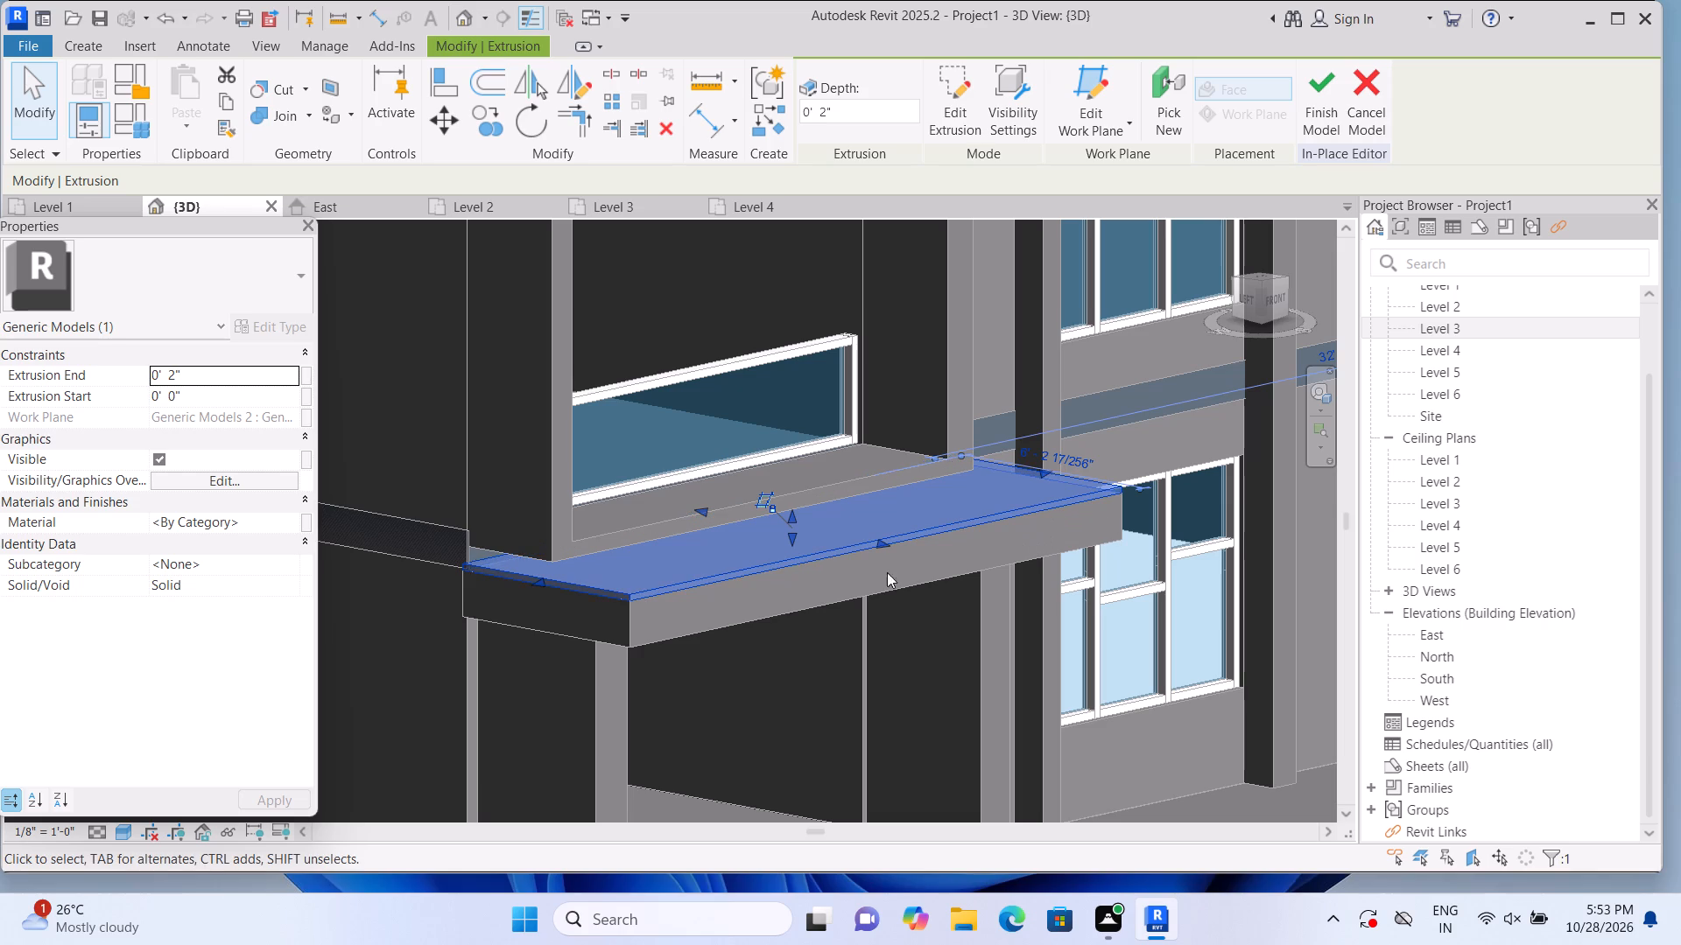
{"action": "left_click", "coordinate": [266, 376]}
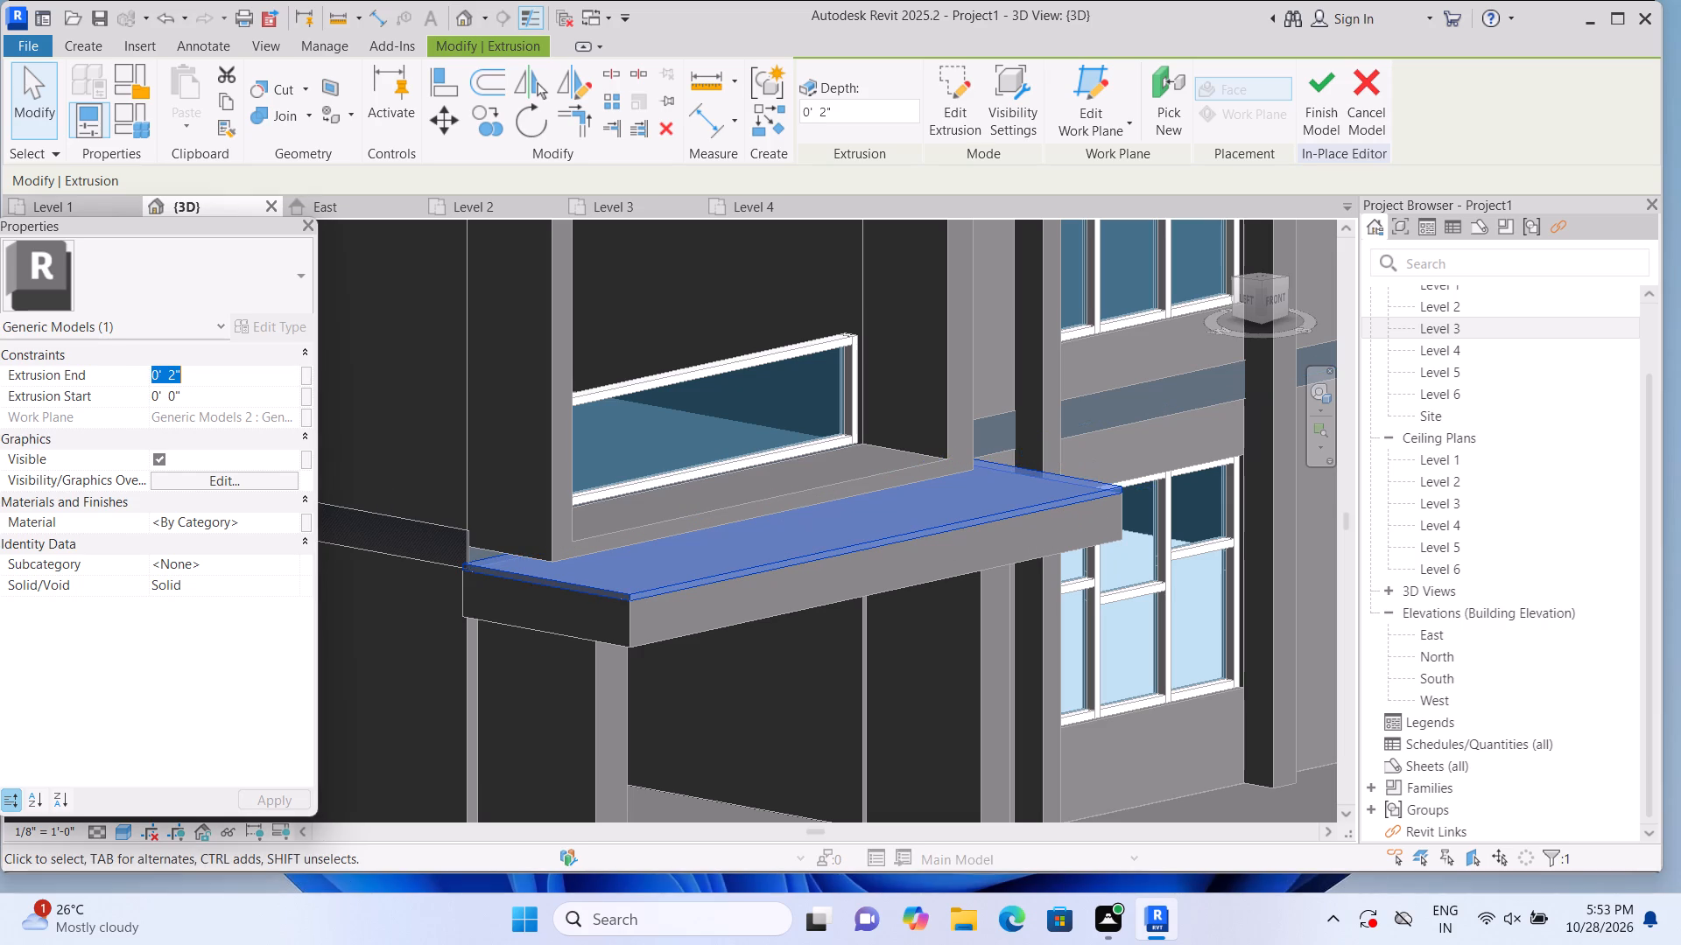
{"action": "key", "text": "BackSpace"}
{"action": "key", "text": "3"}
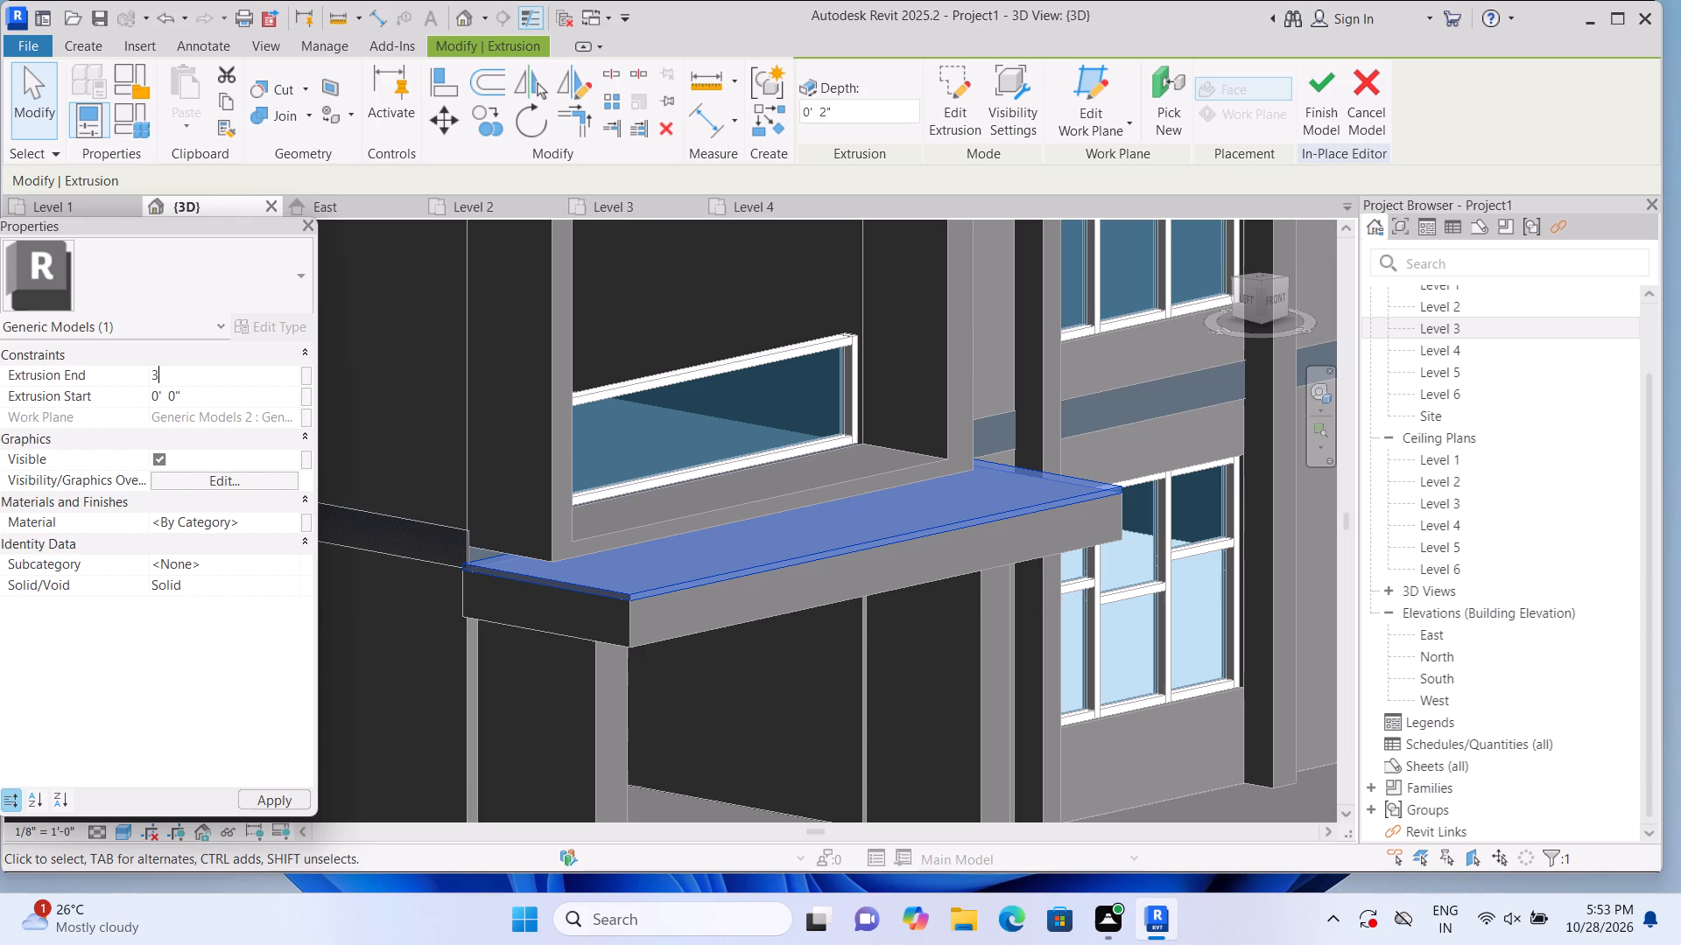
{"action": "key", "text": "shift+quotedbl"}
{"action": "key", "text": "Return"}
{"action": "scroll", "coordinate": [495, 604], "scroll_direction": "down", "scroll_amount": 2}
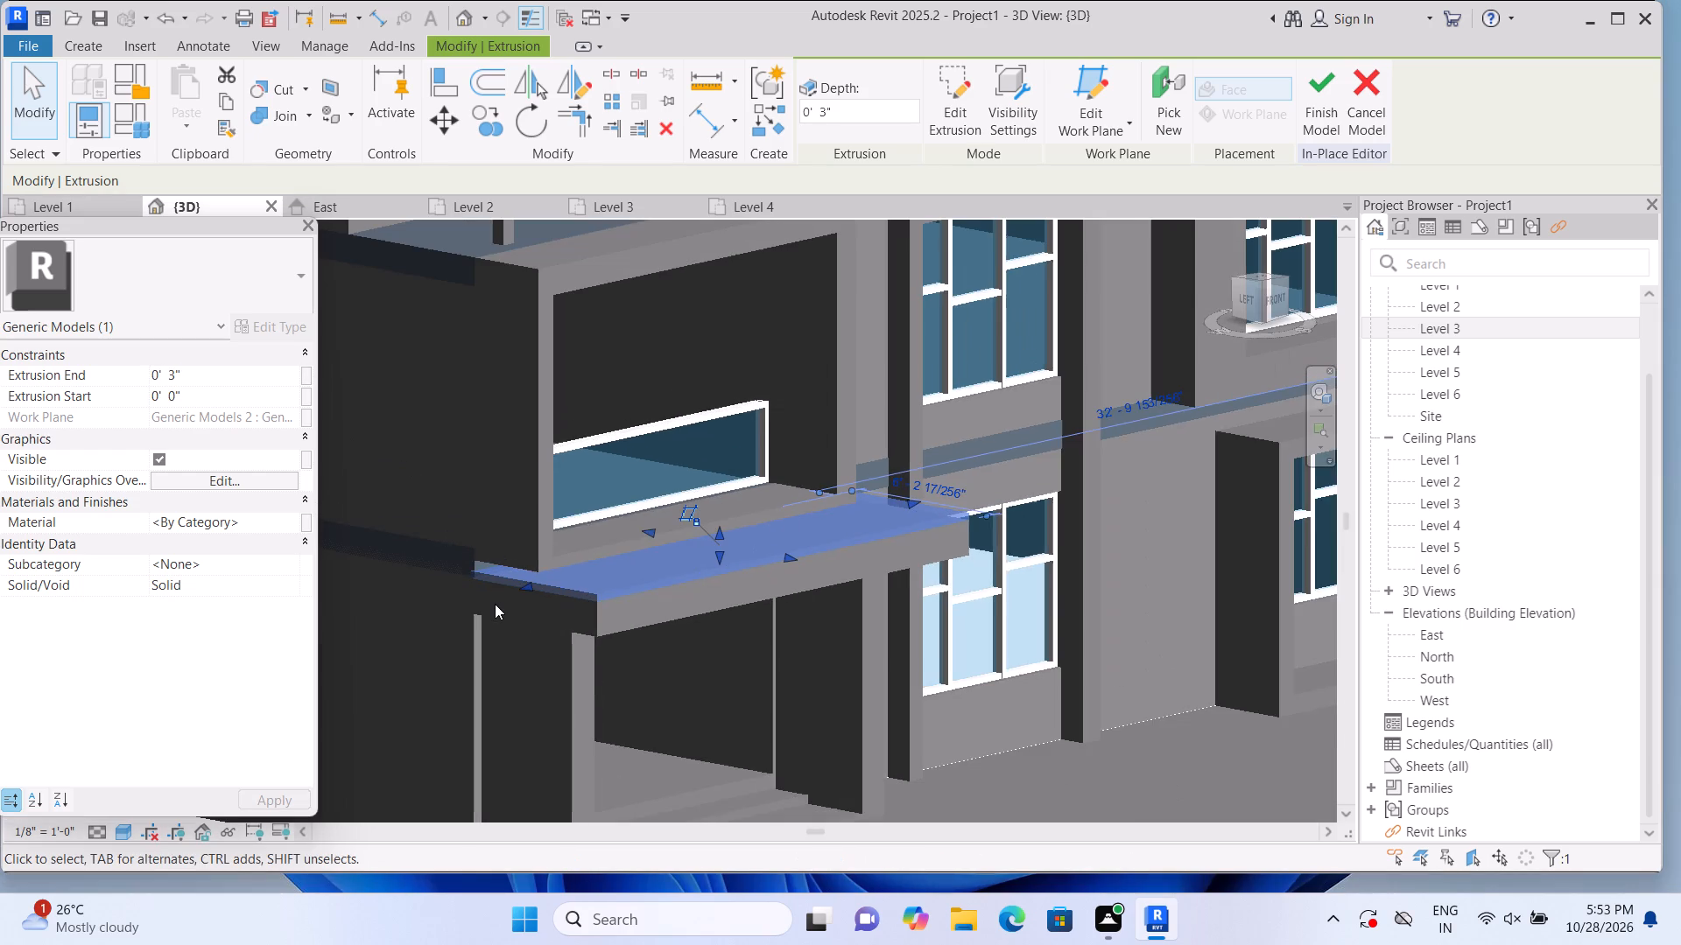
{"action": "left_click", "coordinate": [1178, 796]}
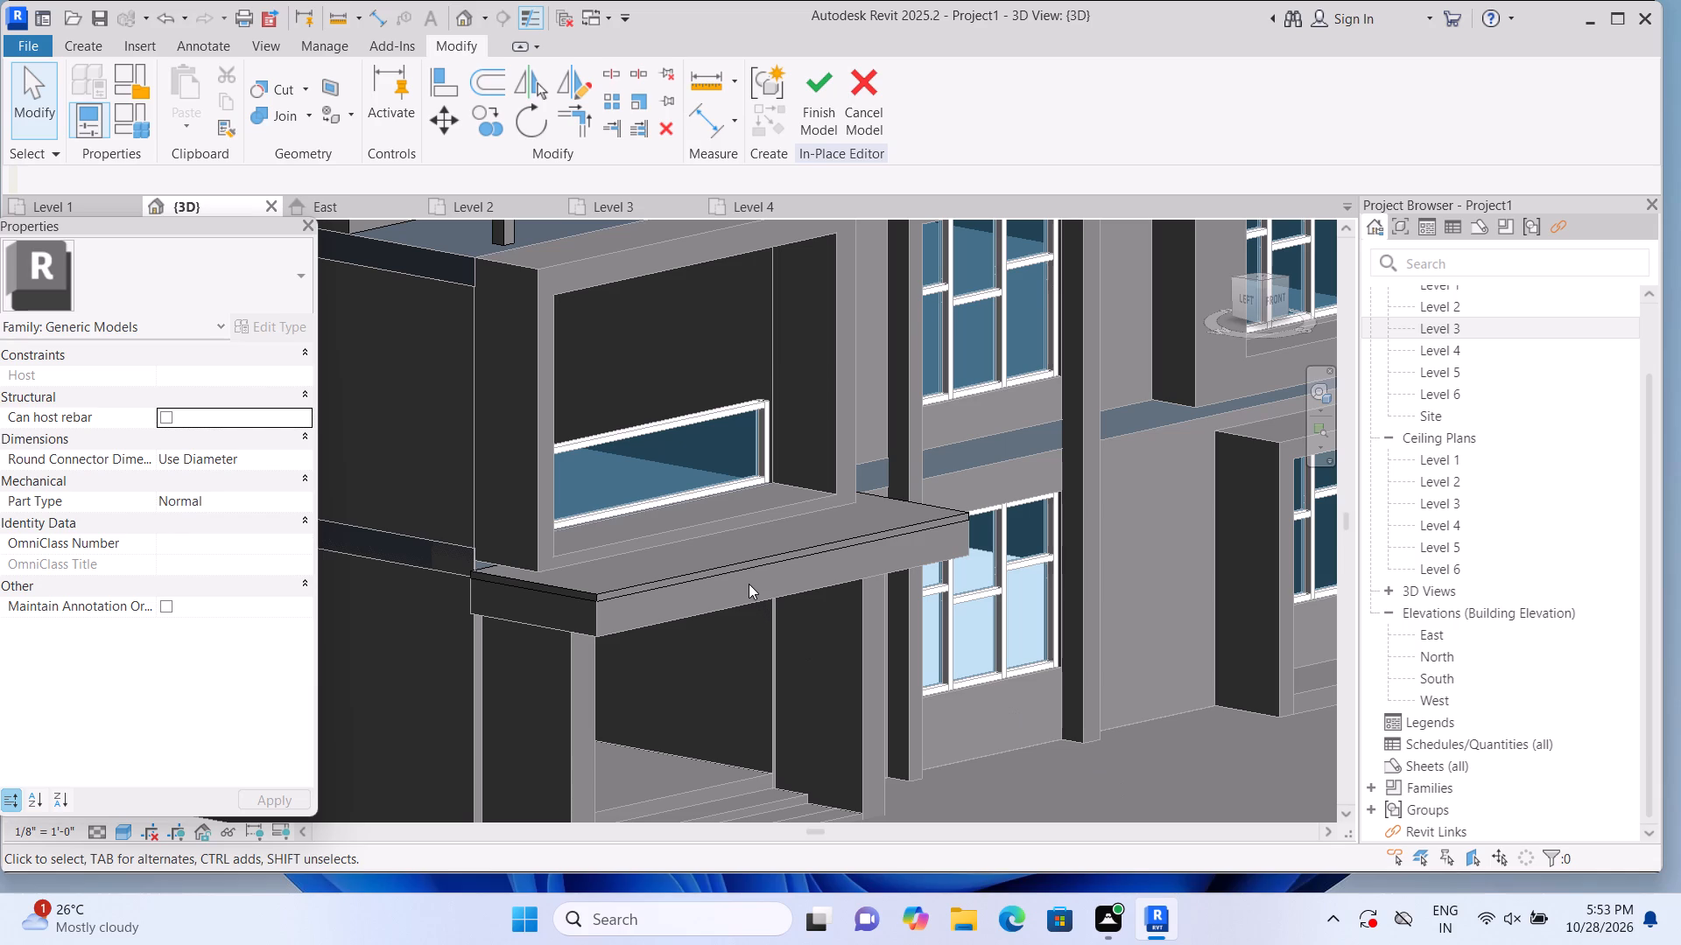
Extend the cap's front edge to a 6'-6" depth and its left end slightly past the porch slab.
{"action": "scroll", "coordinate": [740, 544], "scroll_direction": "up", "scroll_amount": 1}
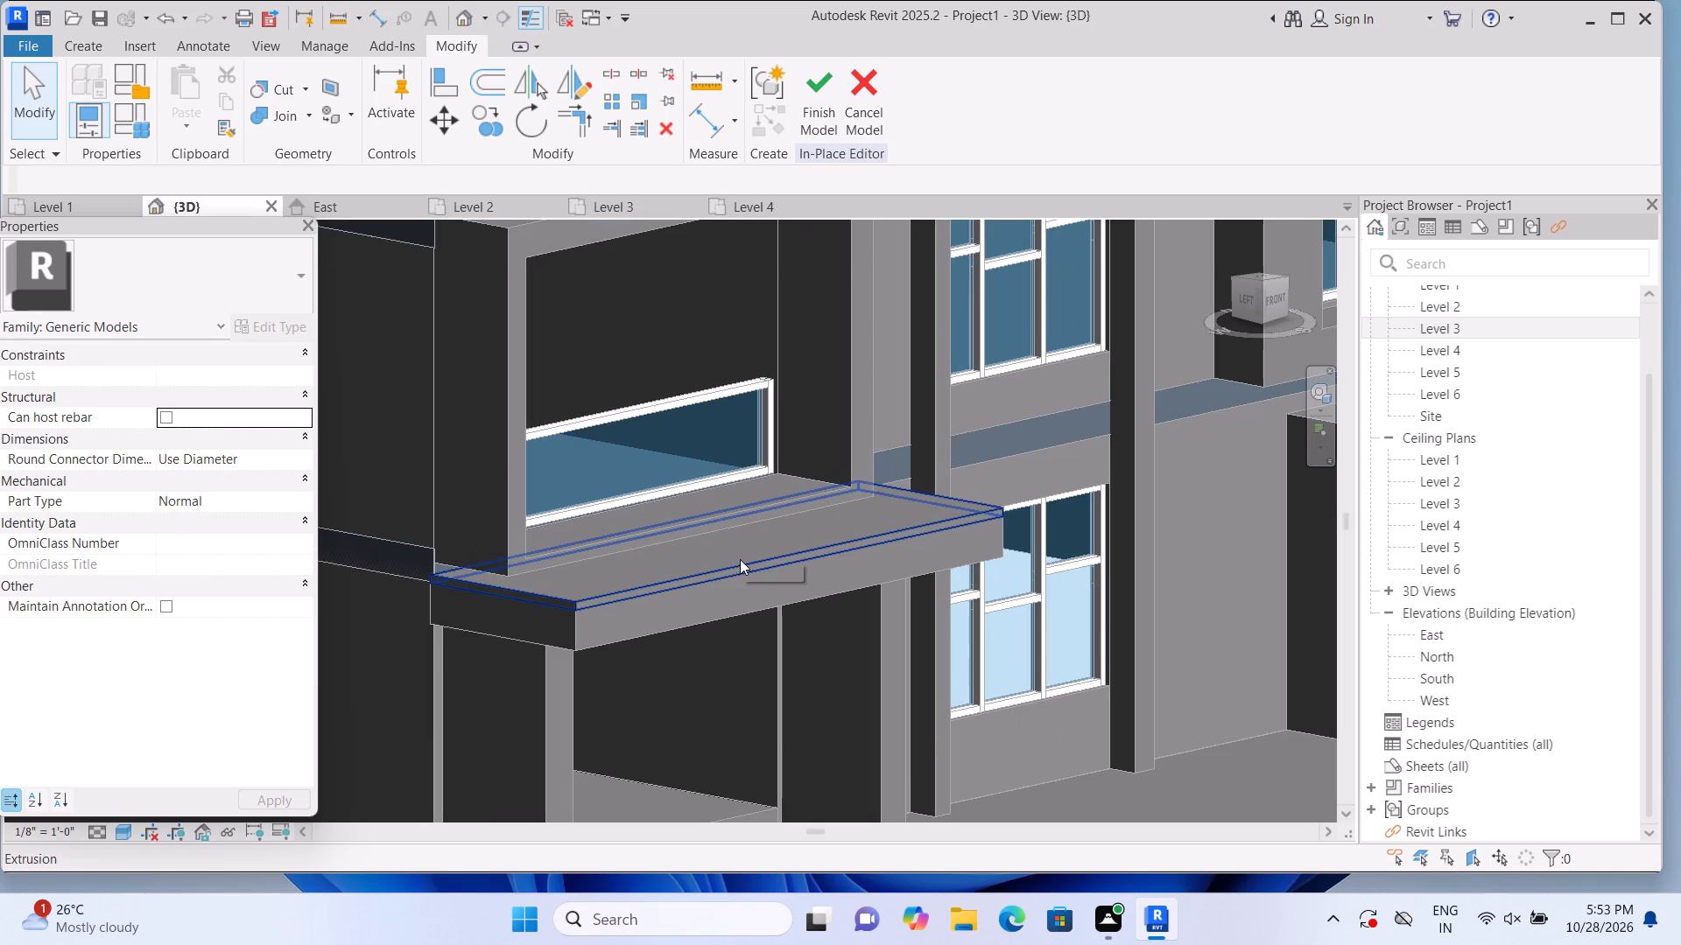
{"action": "left_click", "coordinate": [740, 559]}
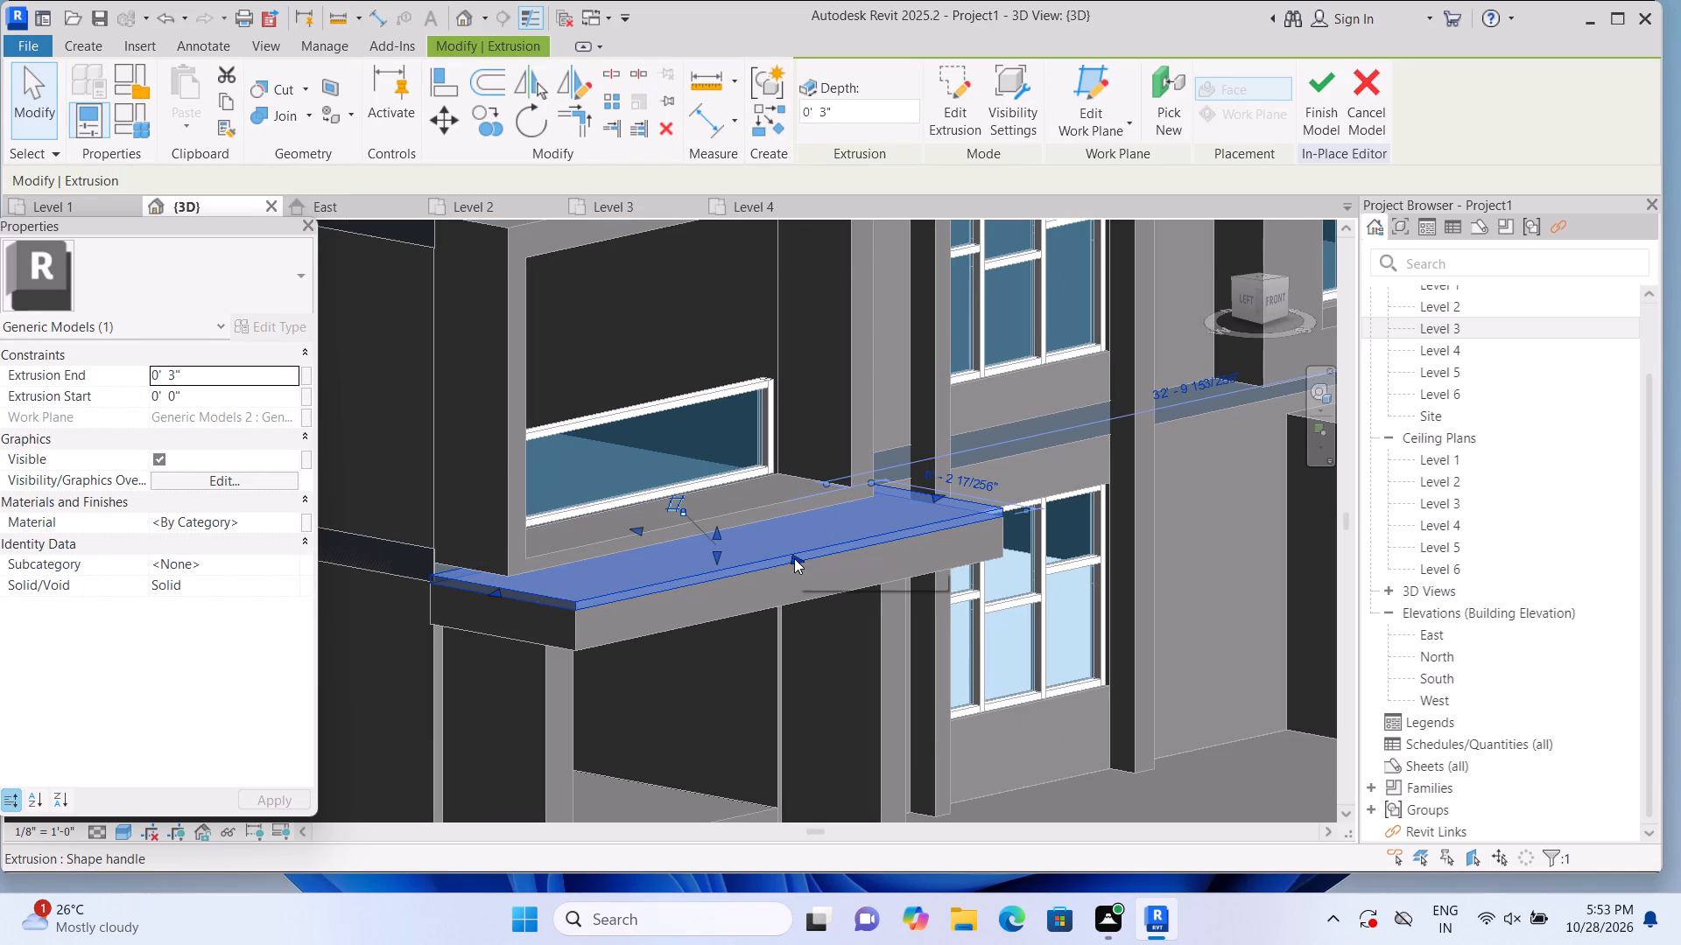
{"action": "left_click_drag", "start_coordinate": [792, 557], "coordinate": [803, 566]}
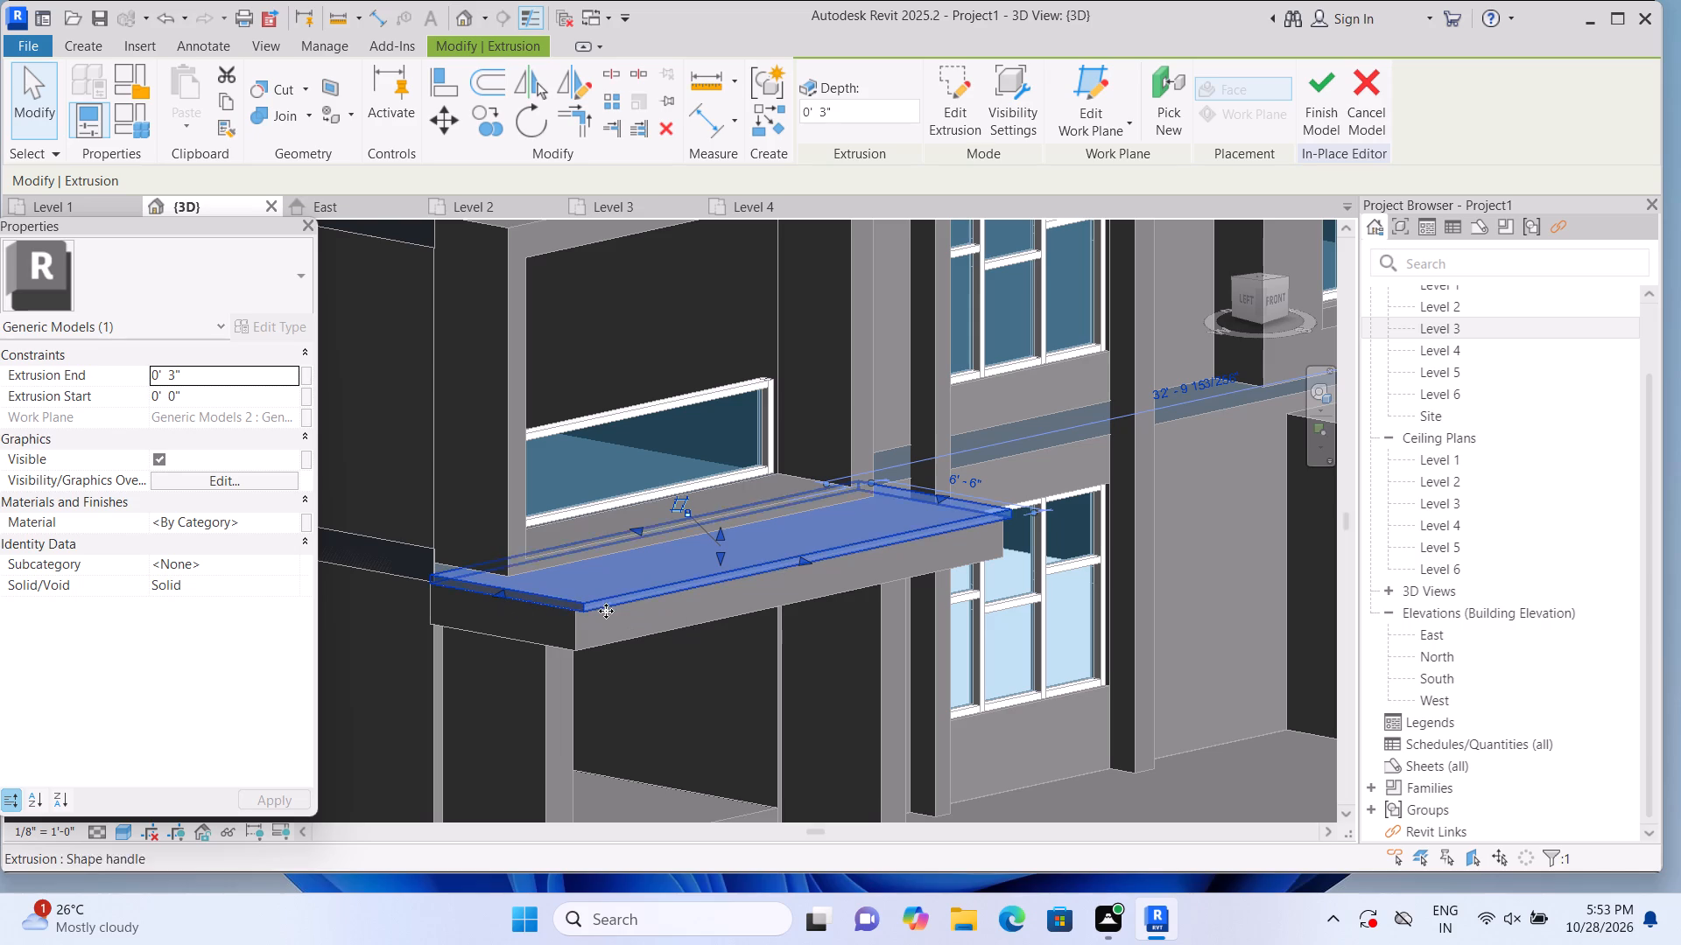
{"action": "scroll", "coordinate": [934, 556], "scroll_direction": "up", "scroll_amount": 2}
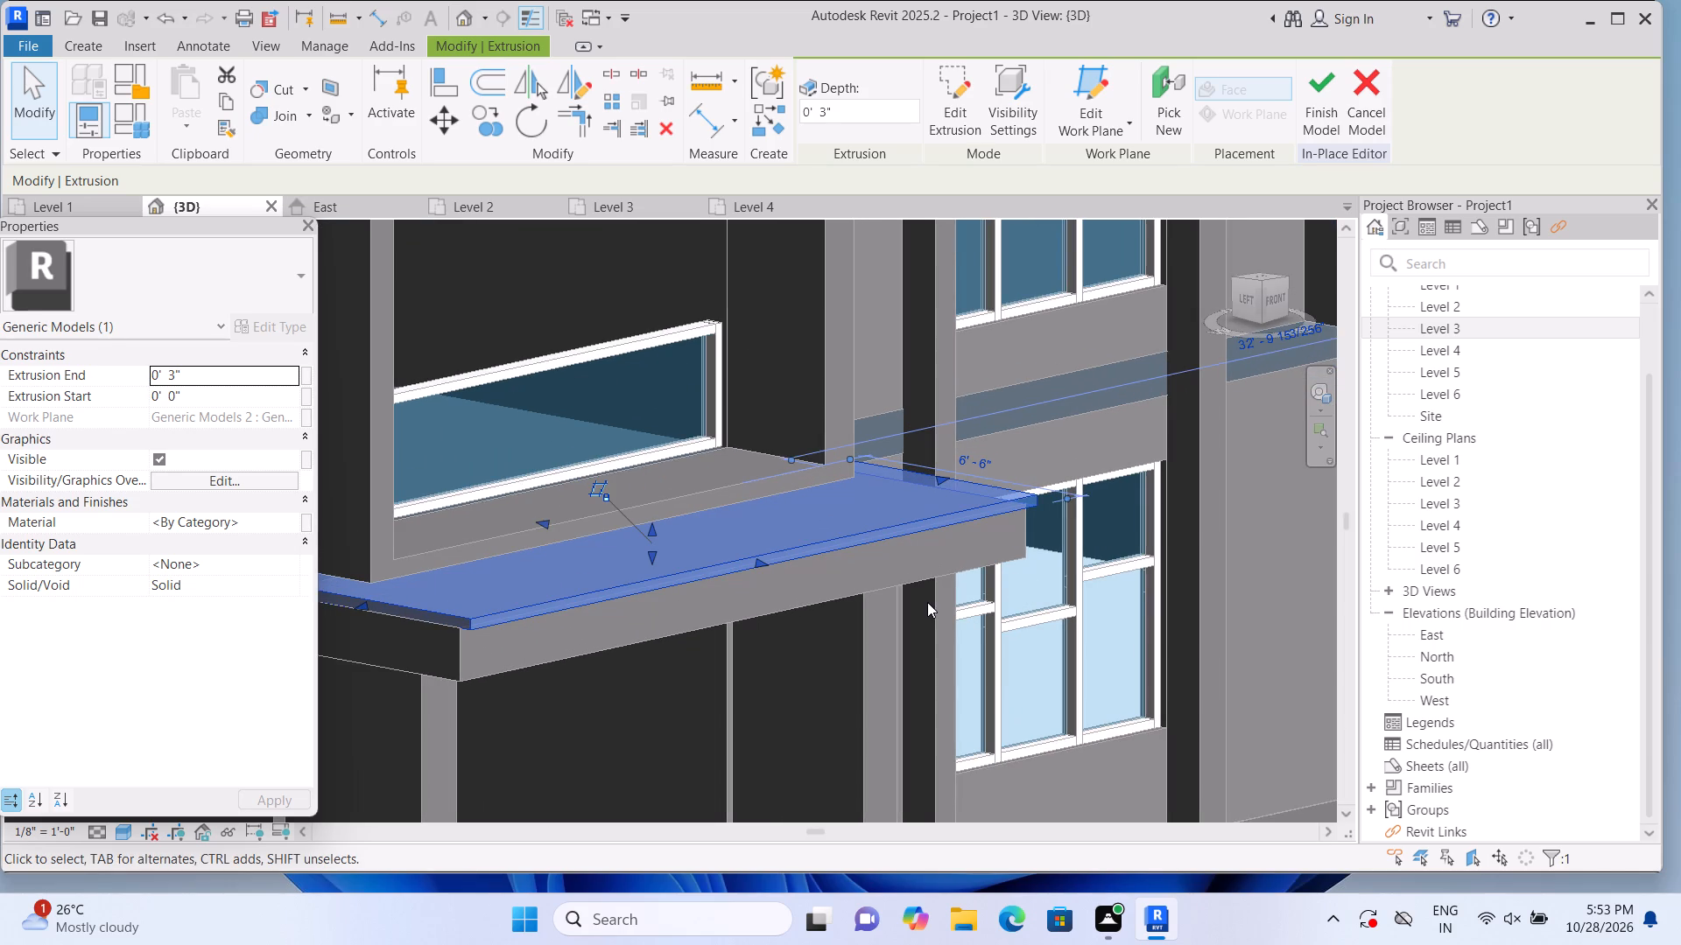
{"action": "scroll", "coordinate": [918, 596], "scroll_direction": "down", "scroll_amount": 1}
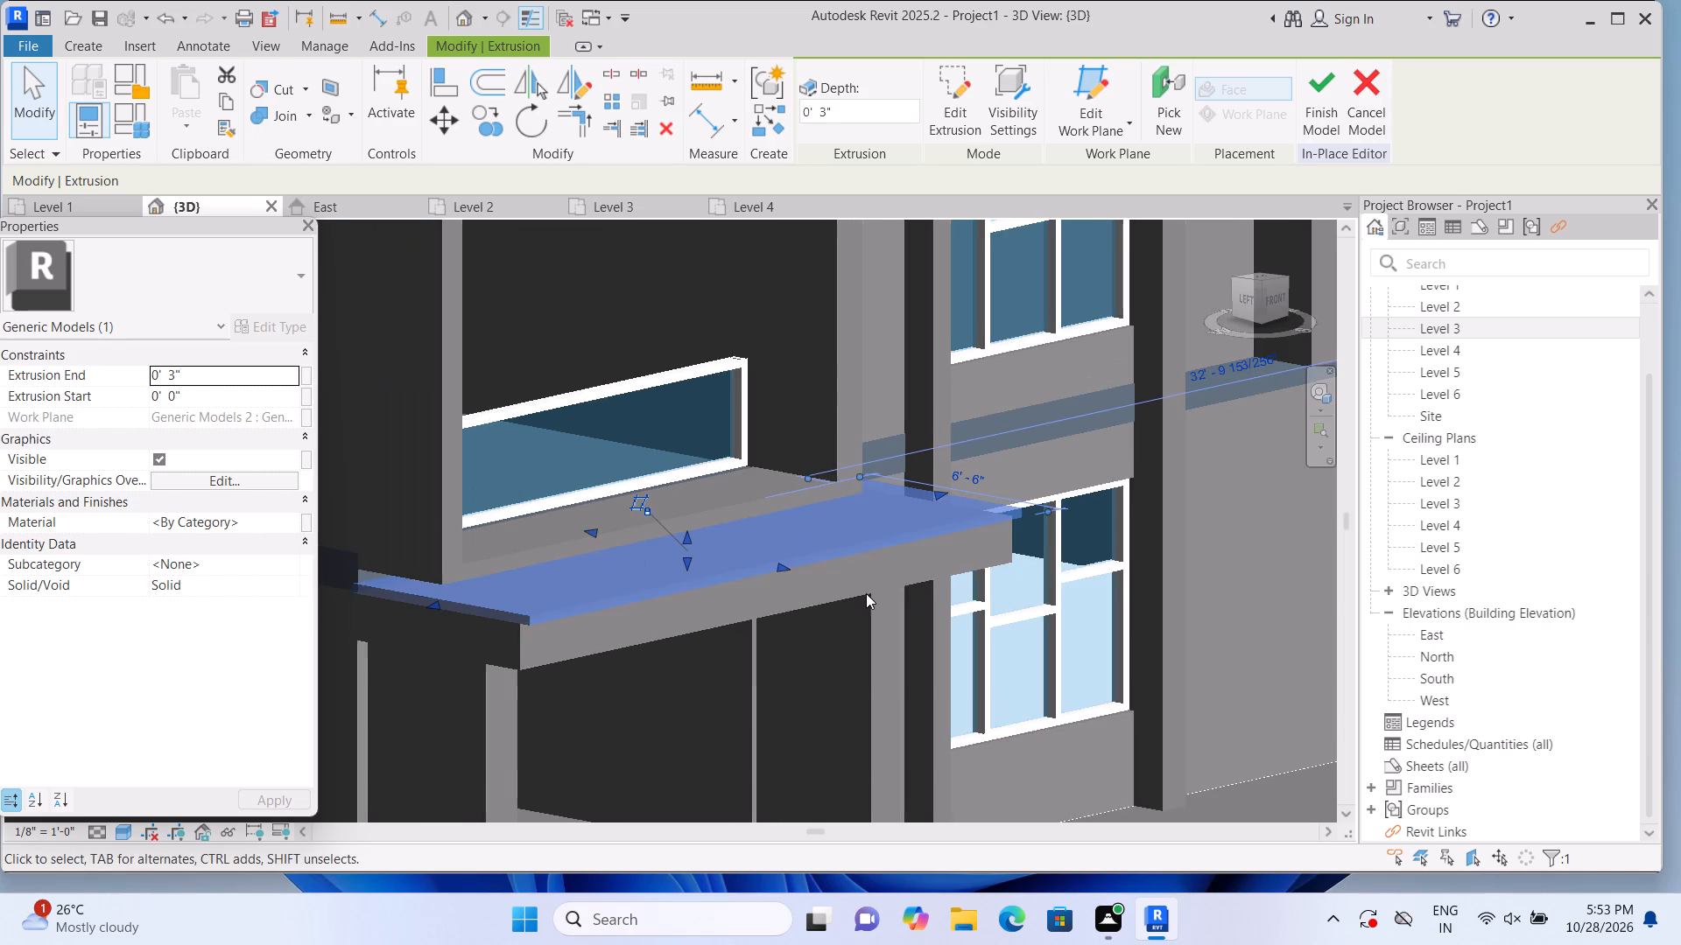
{"action": "left_click_drag", "start_coordinate": [433, 604], "coordinate": [425, 606]}
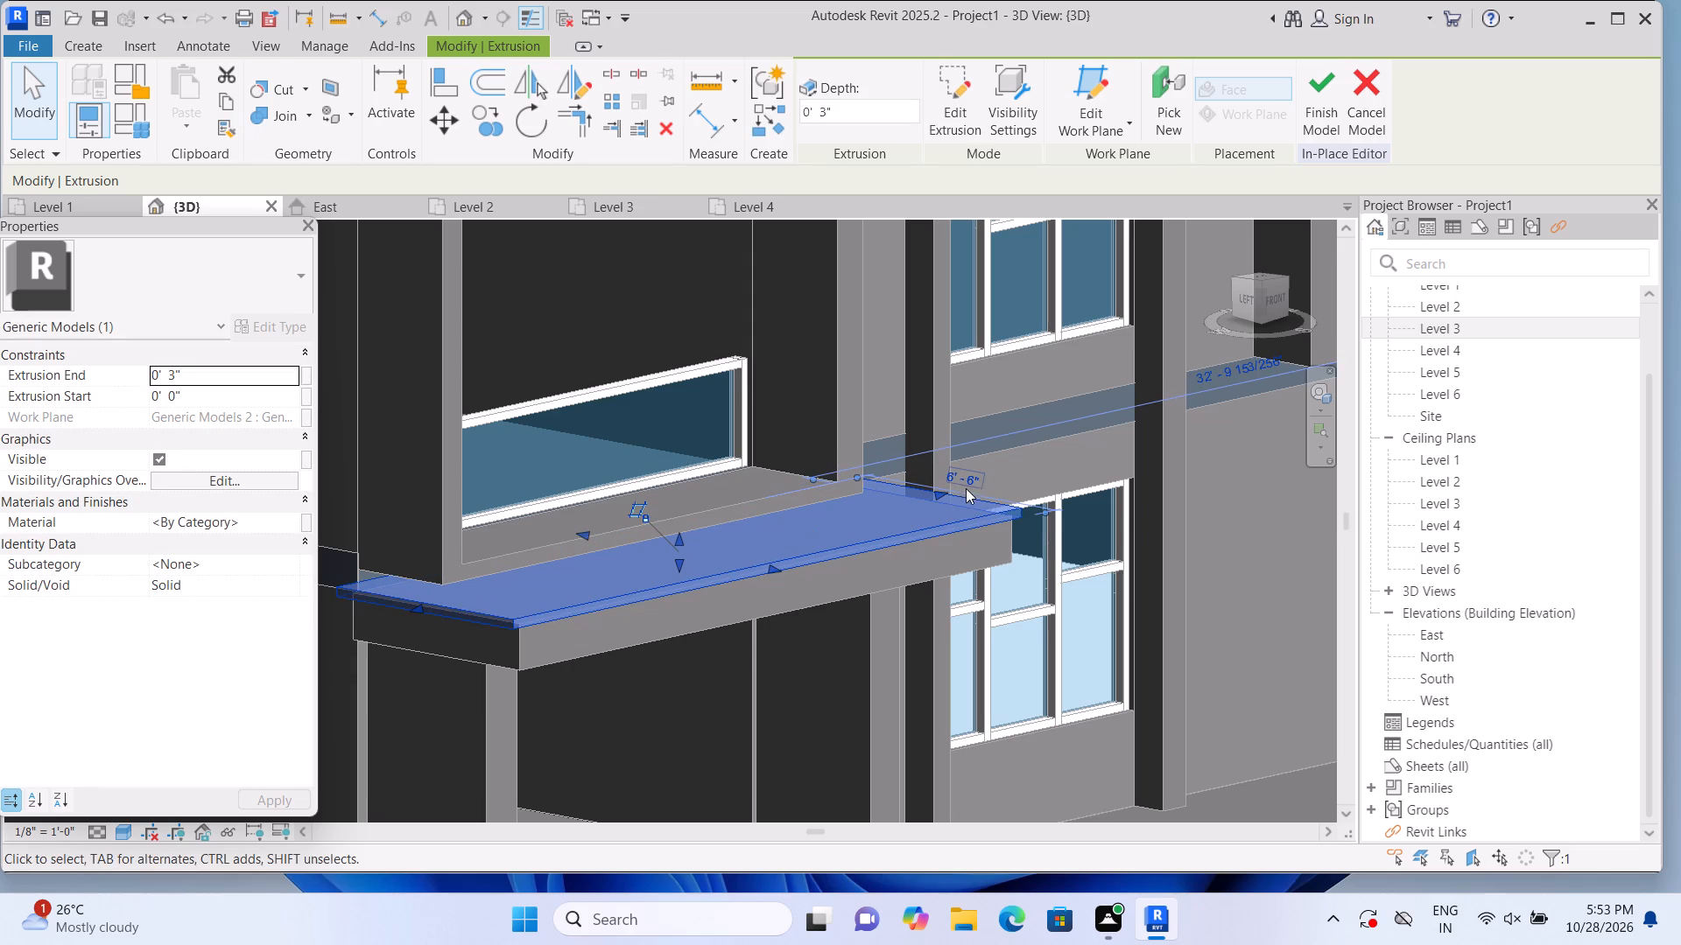
{"action": "left_click", "coordinate": [1066, 777]}
Extend the cap's right end slightly beyond the porch slab, on the side facing the tall central windows.
{"action": "middle_click_drag", "start_coordinate": [1085, 762], "coordinate": [1058, 764], "text": "shift"}
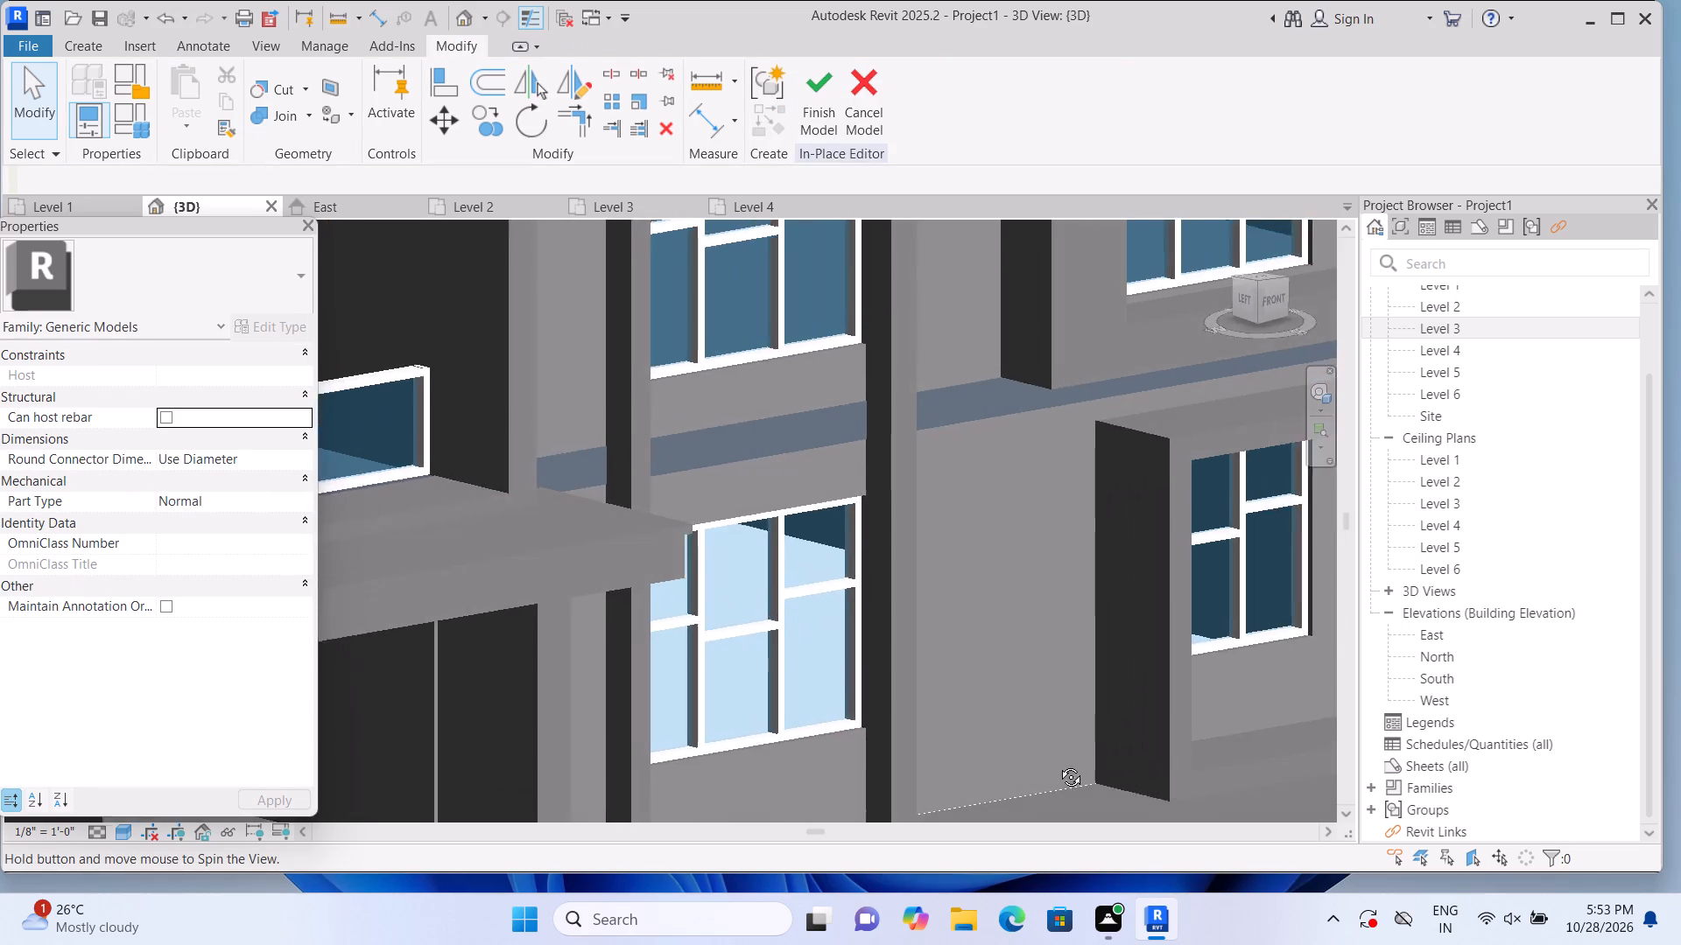
{"action": "middle_click_drag", "start_coordinate": [1058, 764], "coordinate": [1023, 767], "text": "shift"}
{"action": "scroll", "coordinate": [960, 628], "scroll_direction": "down", "scroll_amount": 4}
{"action": "middle_click_drag", "start_coordinate": [1136, 733], "coordinate": [1105, 737], "text": "shift"}
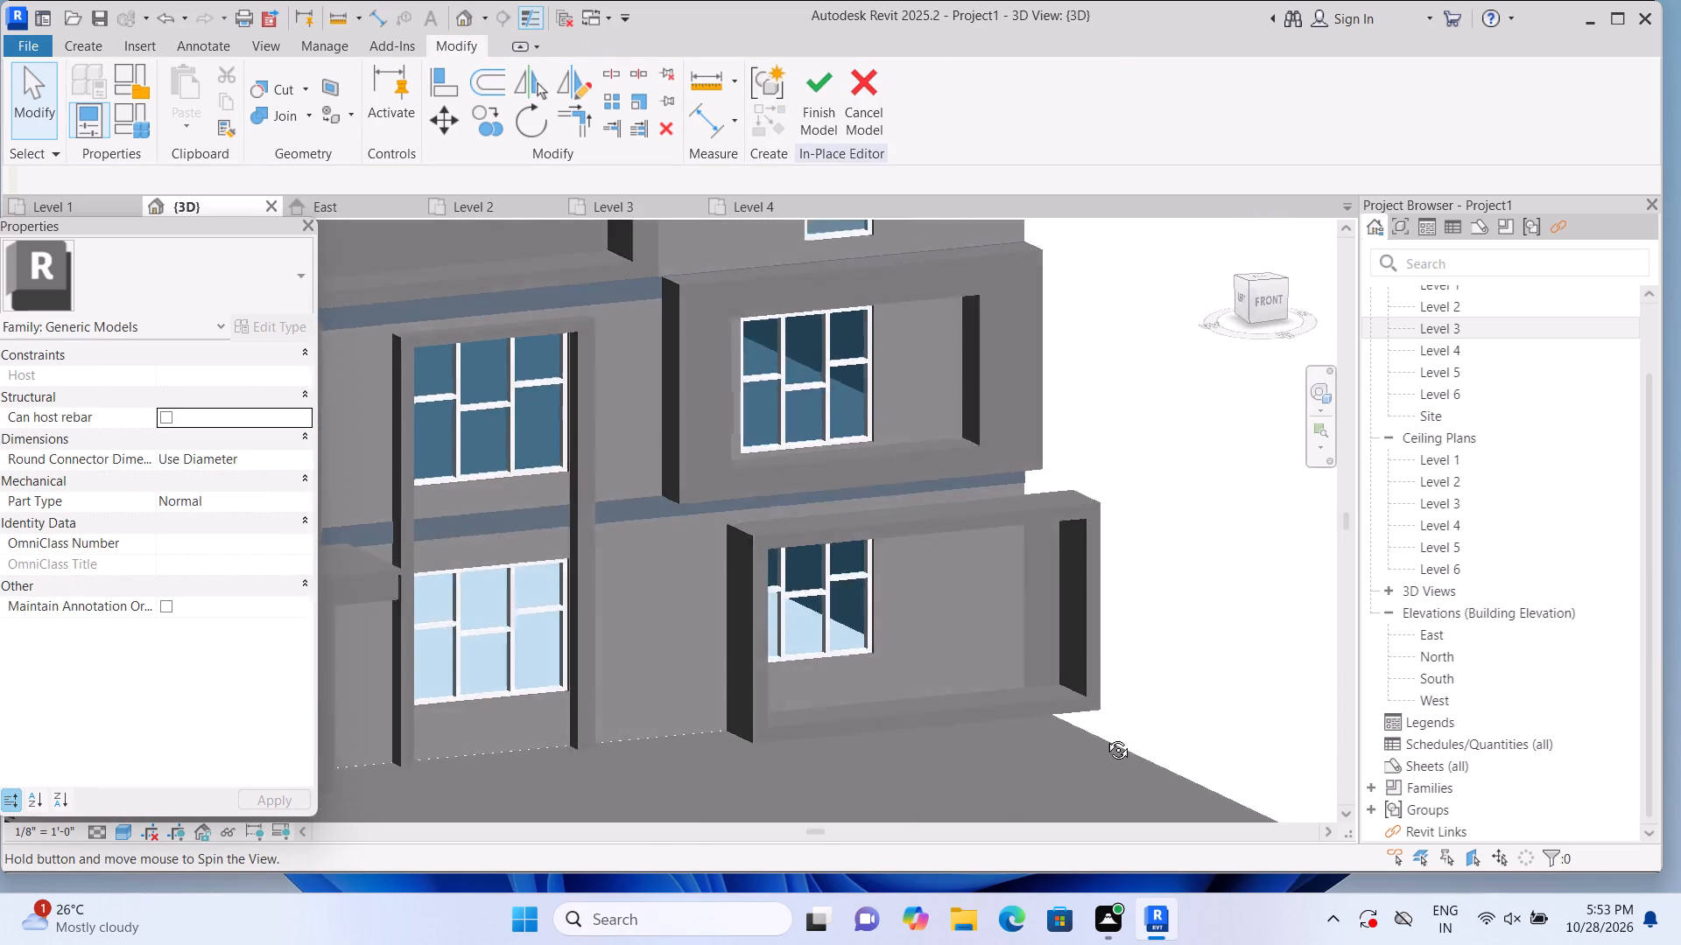
{"action": "middle_click_drag", "start_coordinate": [1105, 737], "coordinate": [1007, 749], "text": "shift"}
{"action": "scroll", "coordinate": [624, 540], "scroll_direction": "down", "scroll_amount": 4}
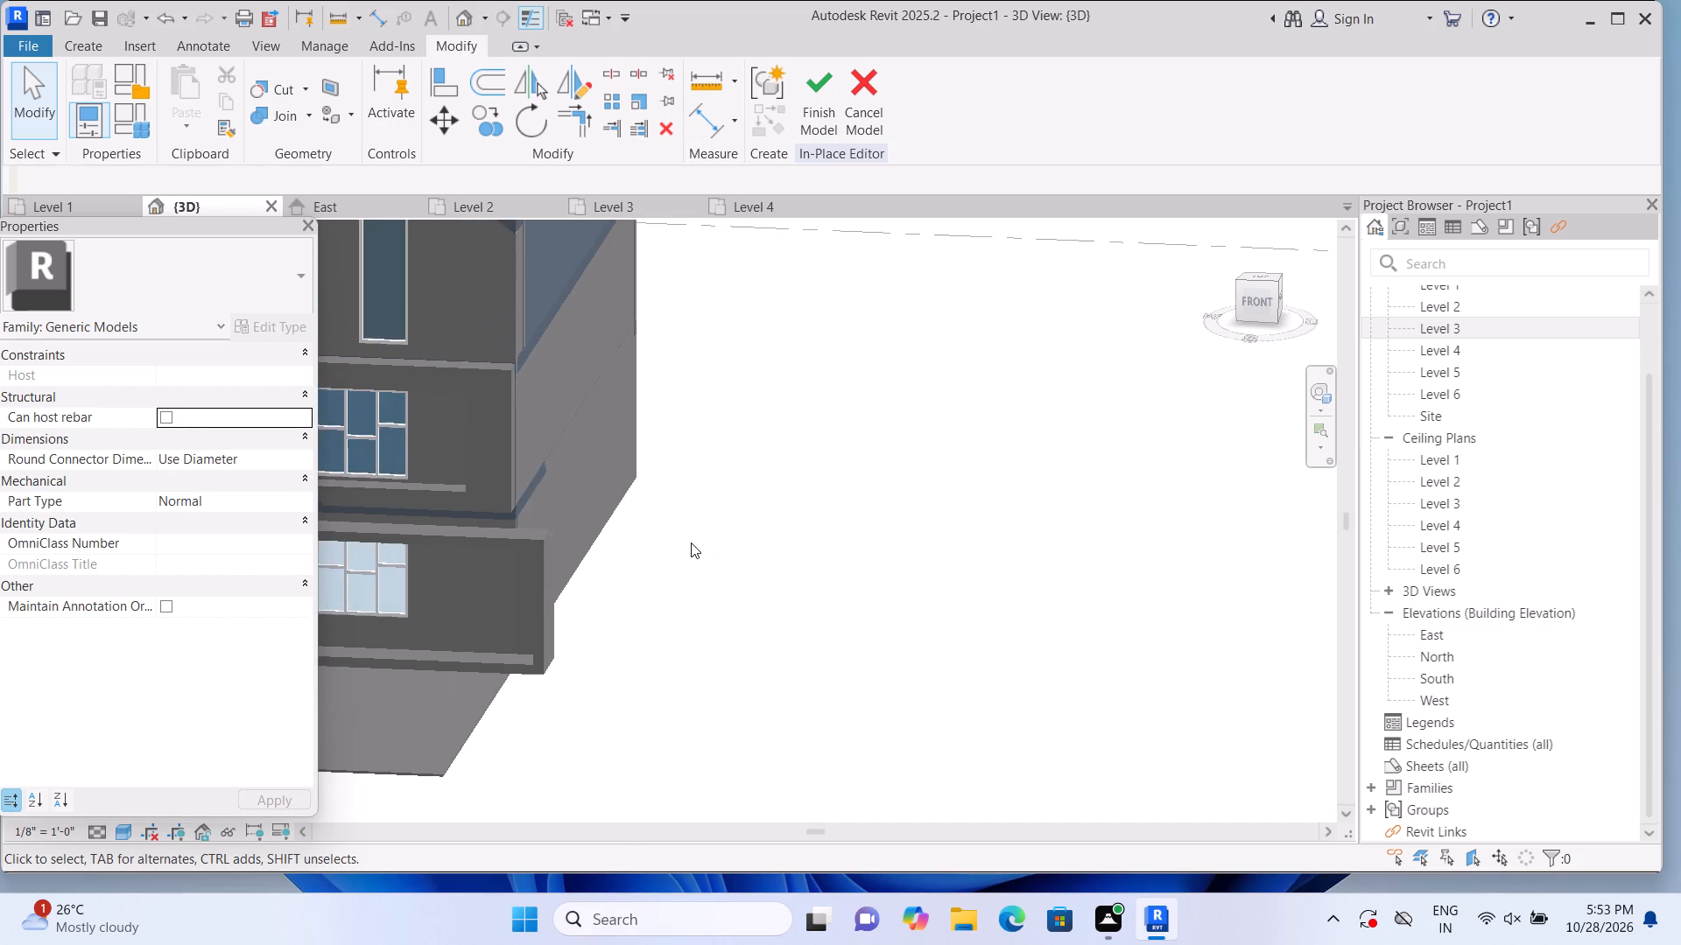
{"action": "middle_click_drag", "start_coordinate": [686, 541], "coordinate": [1286, 673]}
{"action": "scroll", "coordinate": [799, 775], "scroll_direction": "up", "scroll_amount": 3}
{"action": "scroll", "coordinate": [601, 589], "scroll_direction": "up", "scroll_amount": 2}
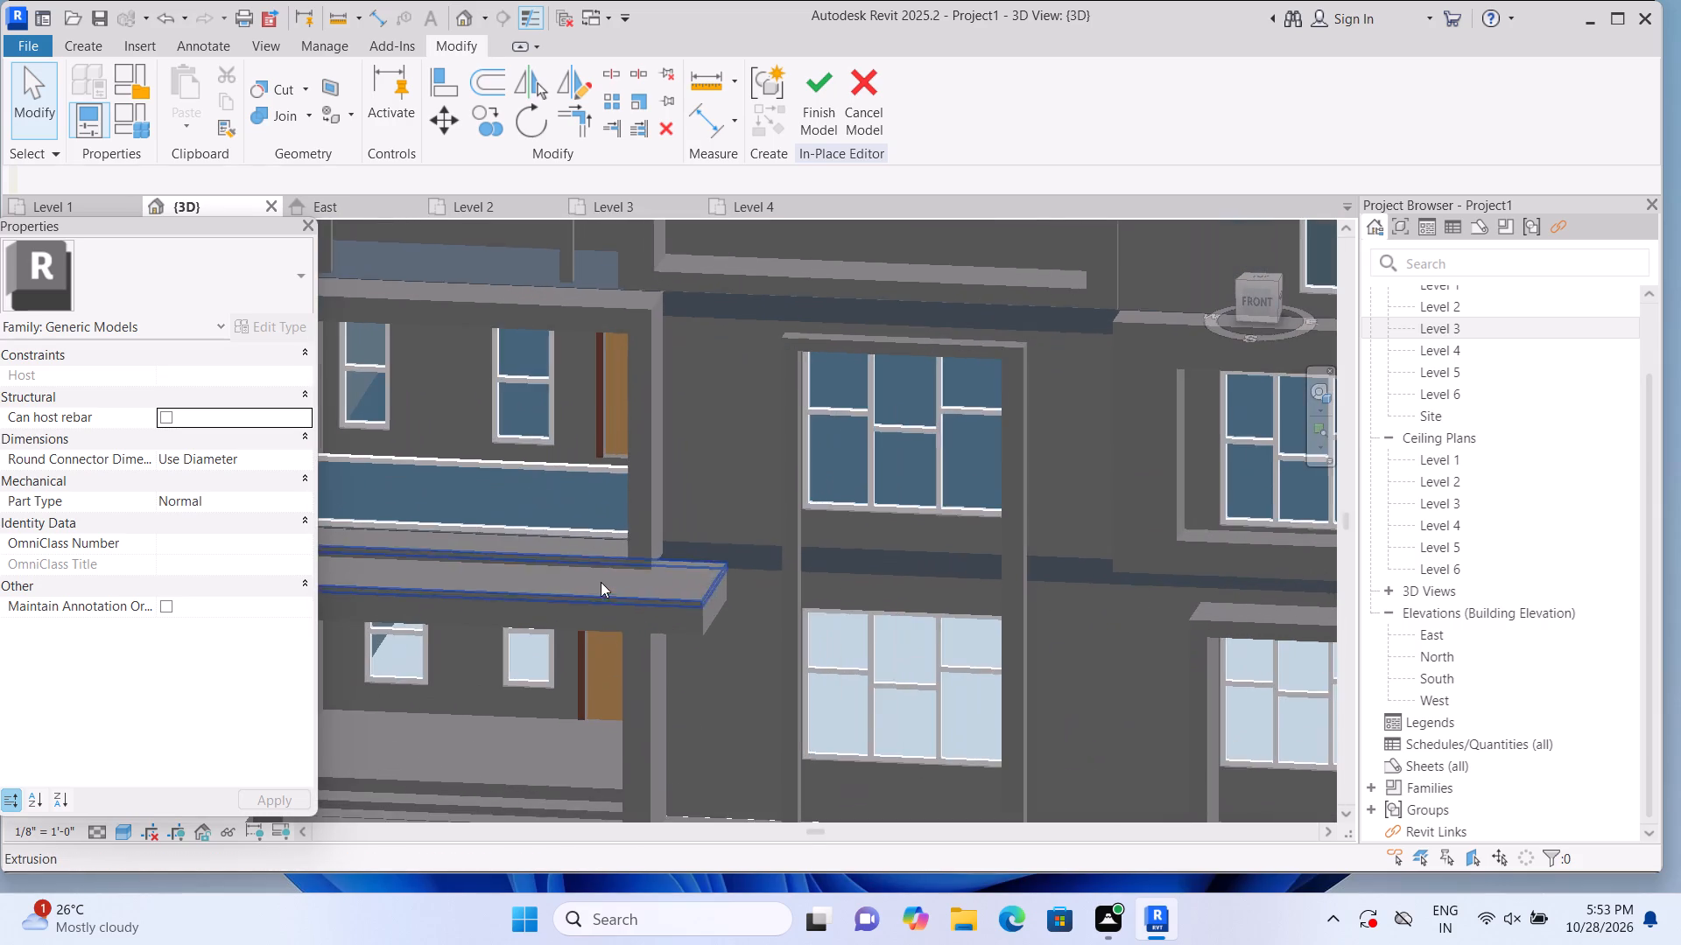
{"action": "middle_click", "coordinate": [777, 684]}
{"action": "scroll", "coordinate": [770, 688], "scroll_direction": "down", "scroll_amount": 2}
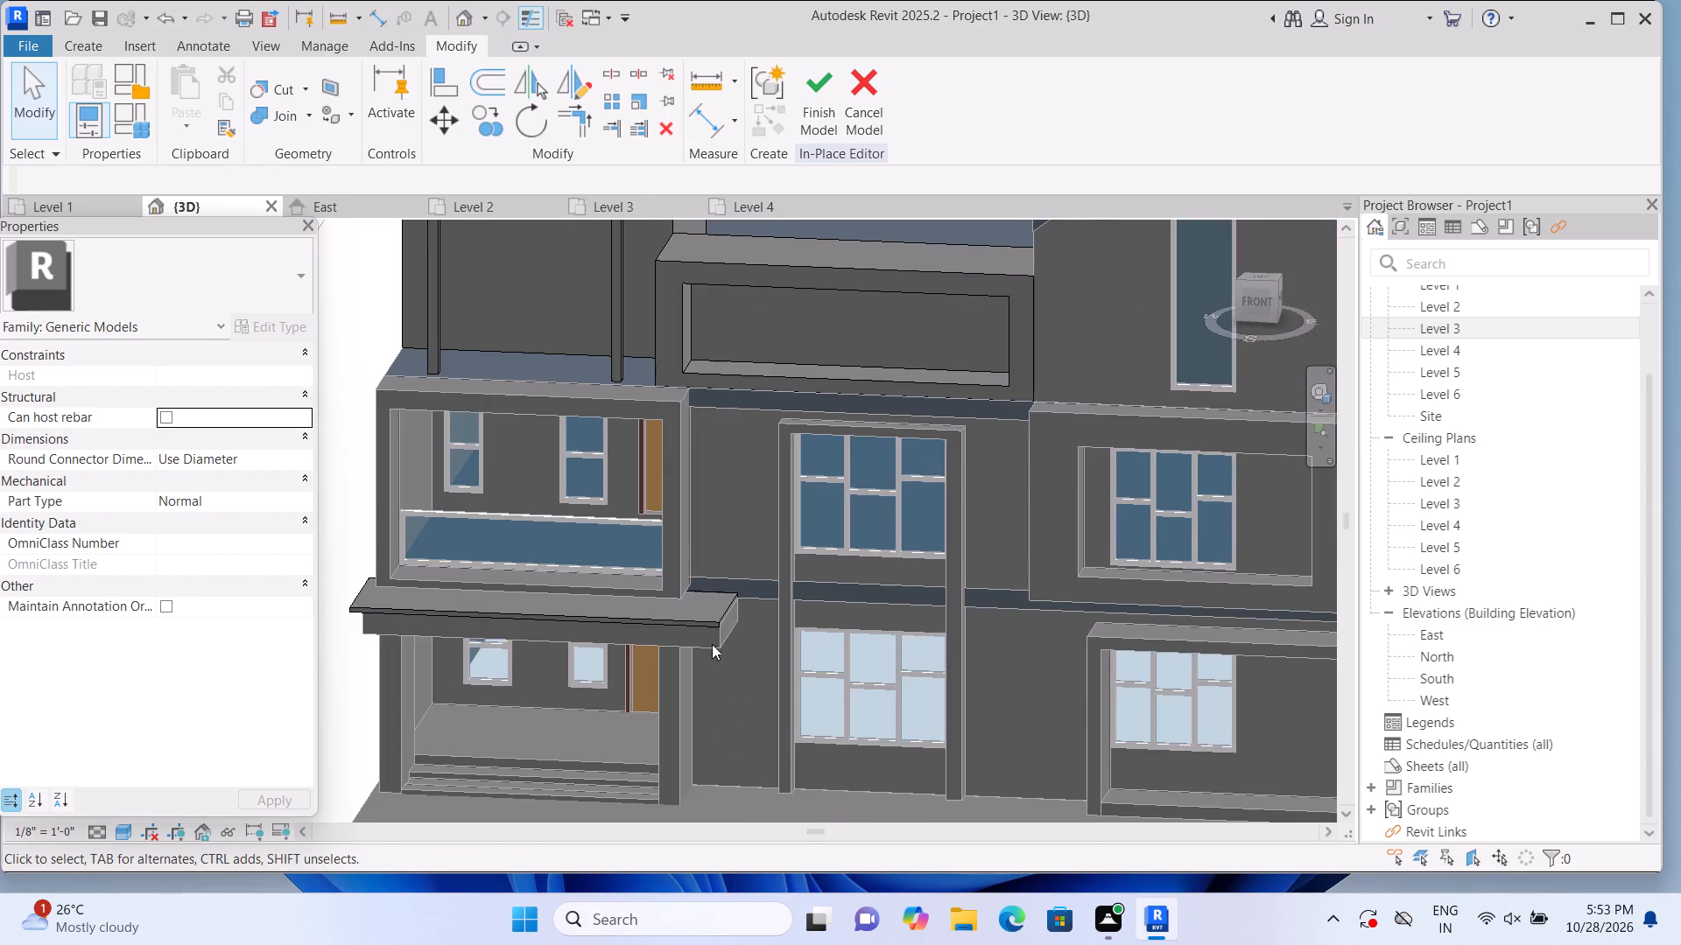
{"action": "scroll", "coordinate": [703, 608], "scroll_direction": "up", "scroll_amount": 1}
{"action": "left_click", "coordinate": [701, 608]}
{"action": "scroll", "coordinate": [735, 632], "scroll_direction": "up", "scroll_amount": 2}
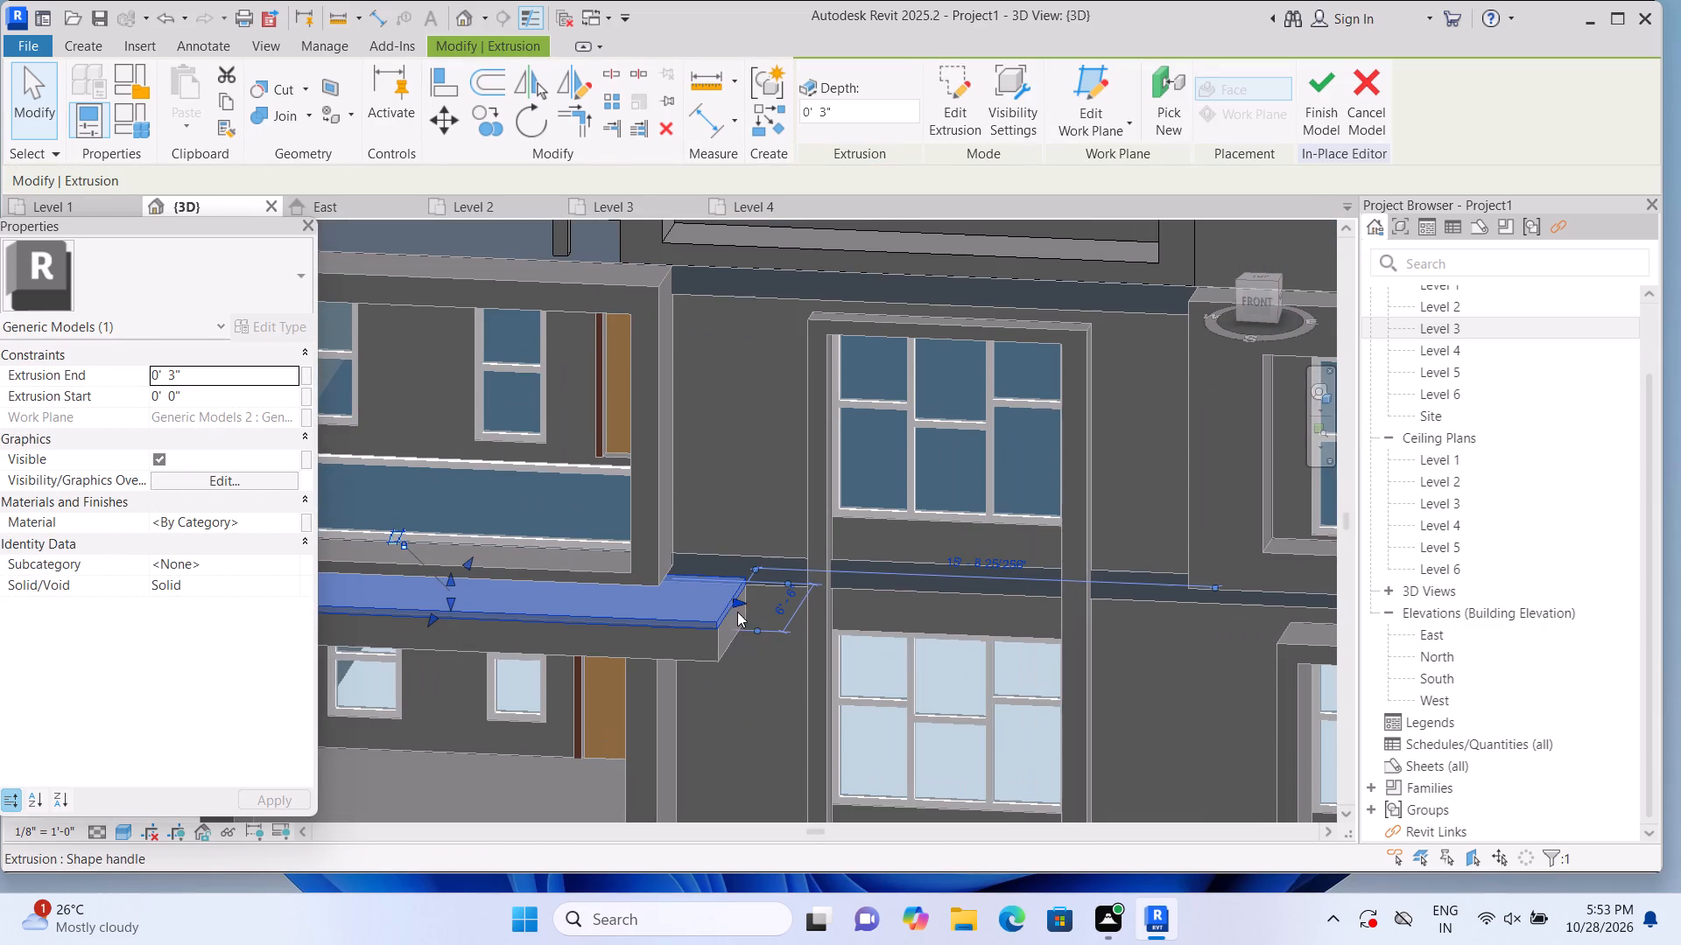
{"action": "left_click_drag", "start_coordinate": [736, 603], "coordinate": [748, 605]}
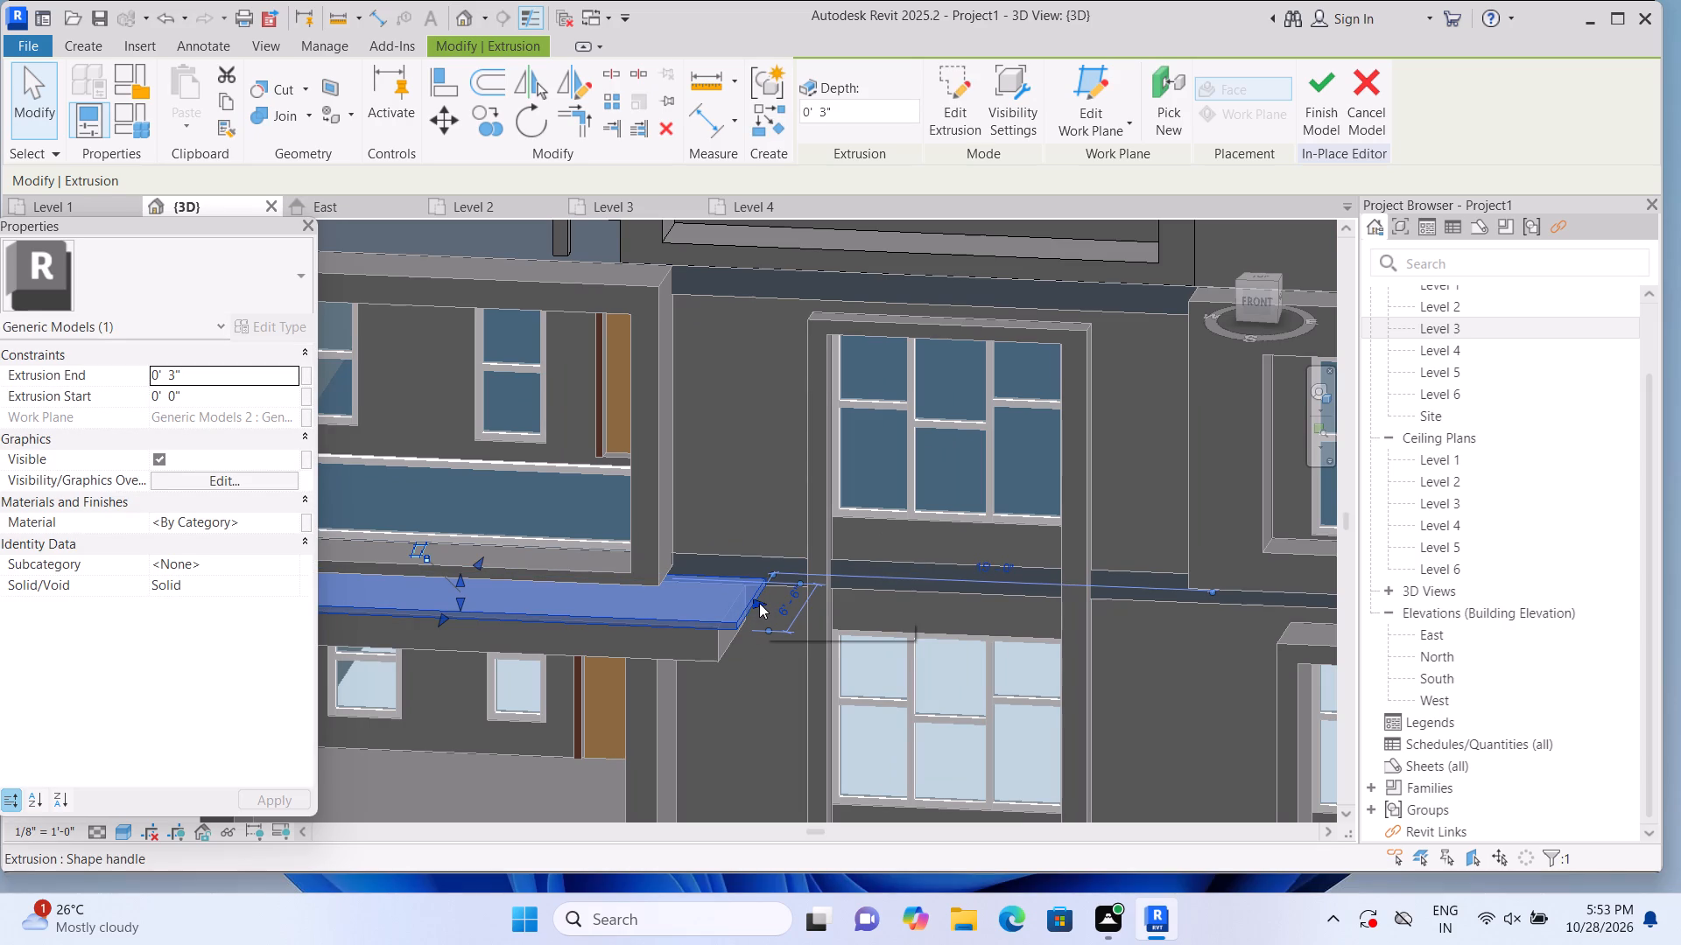
{"action": "scroll", "coordinate": [624, 669], "scroll_direction": "down", "scroll_amount": 4}
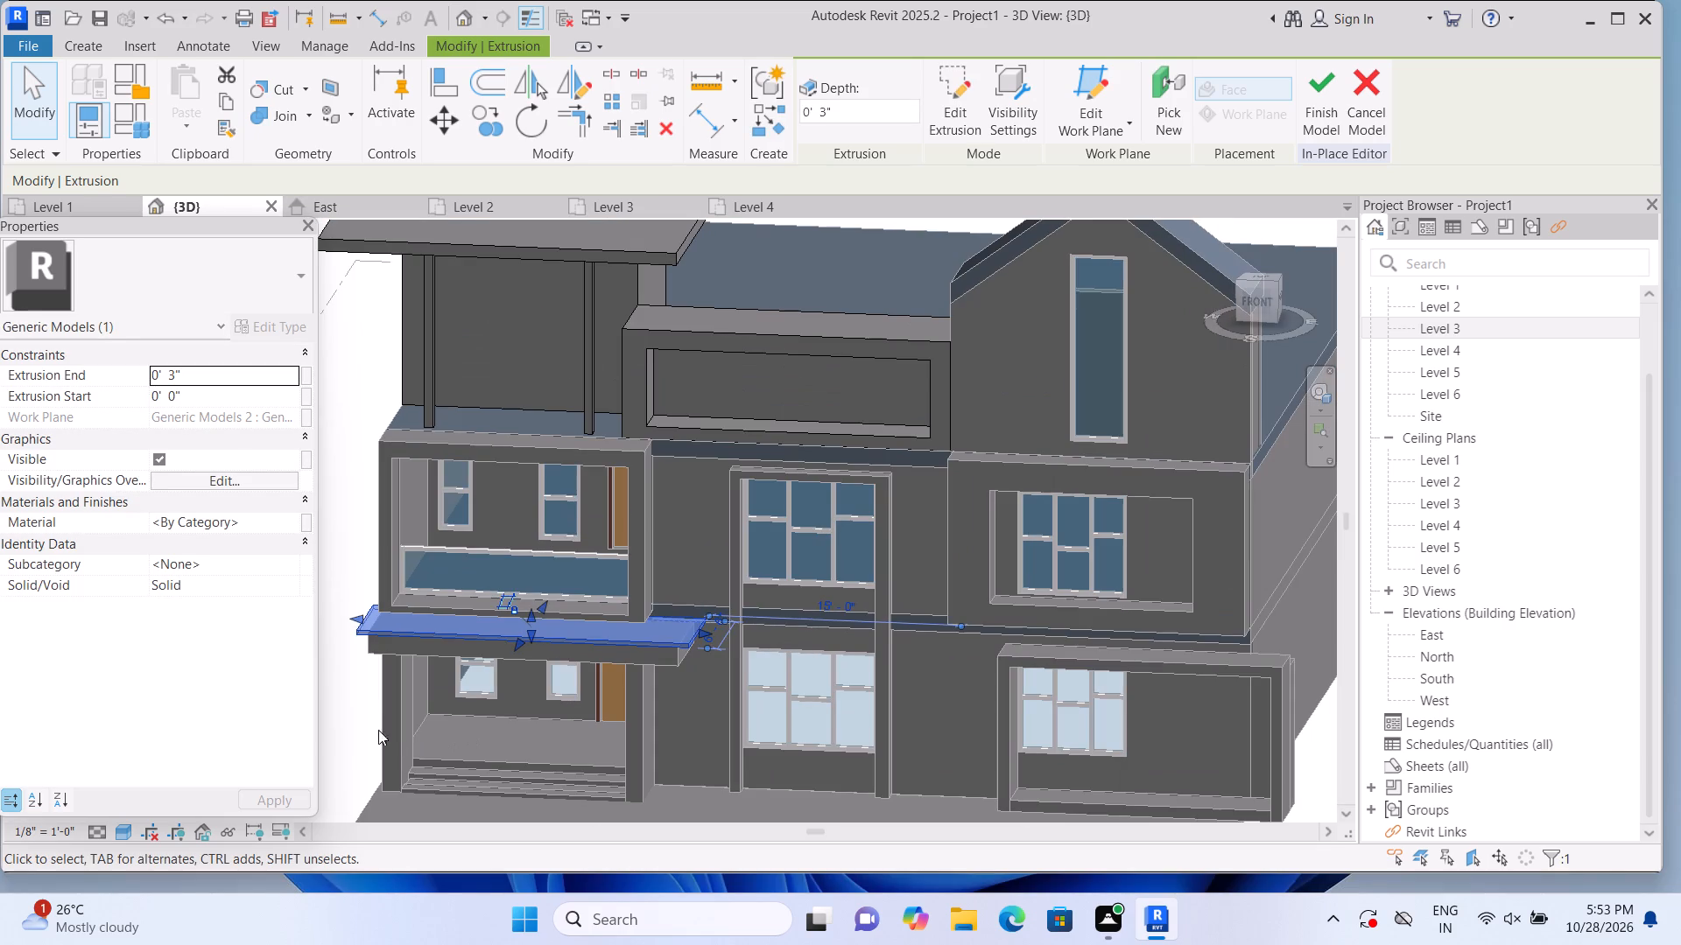
Examine how the cap overhangs the front edge and both ends of the entrance porch slab.
{"action": "left_click", "coordinate": [360, 727]}
{"action": "scroll", "coordinate": [355, 723], "scroll_direction": "up", "scroll_amount": 2}
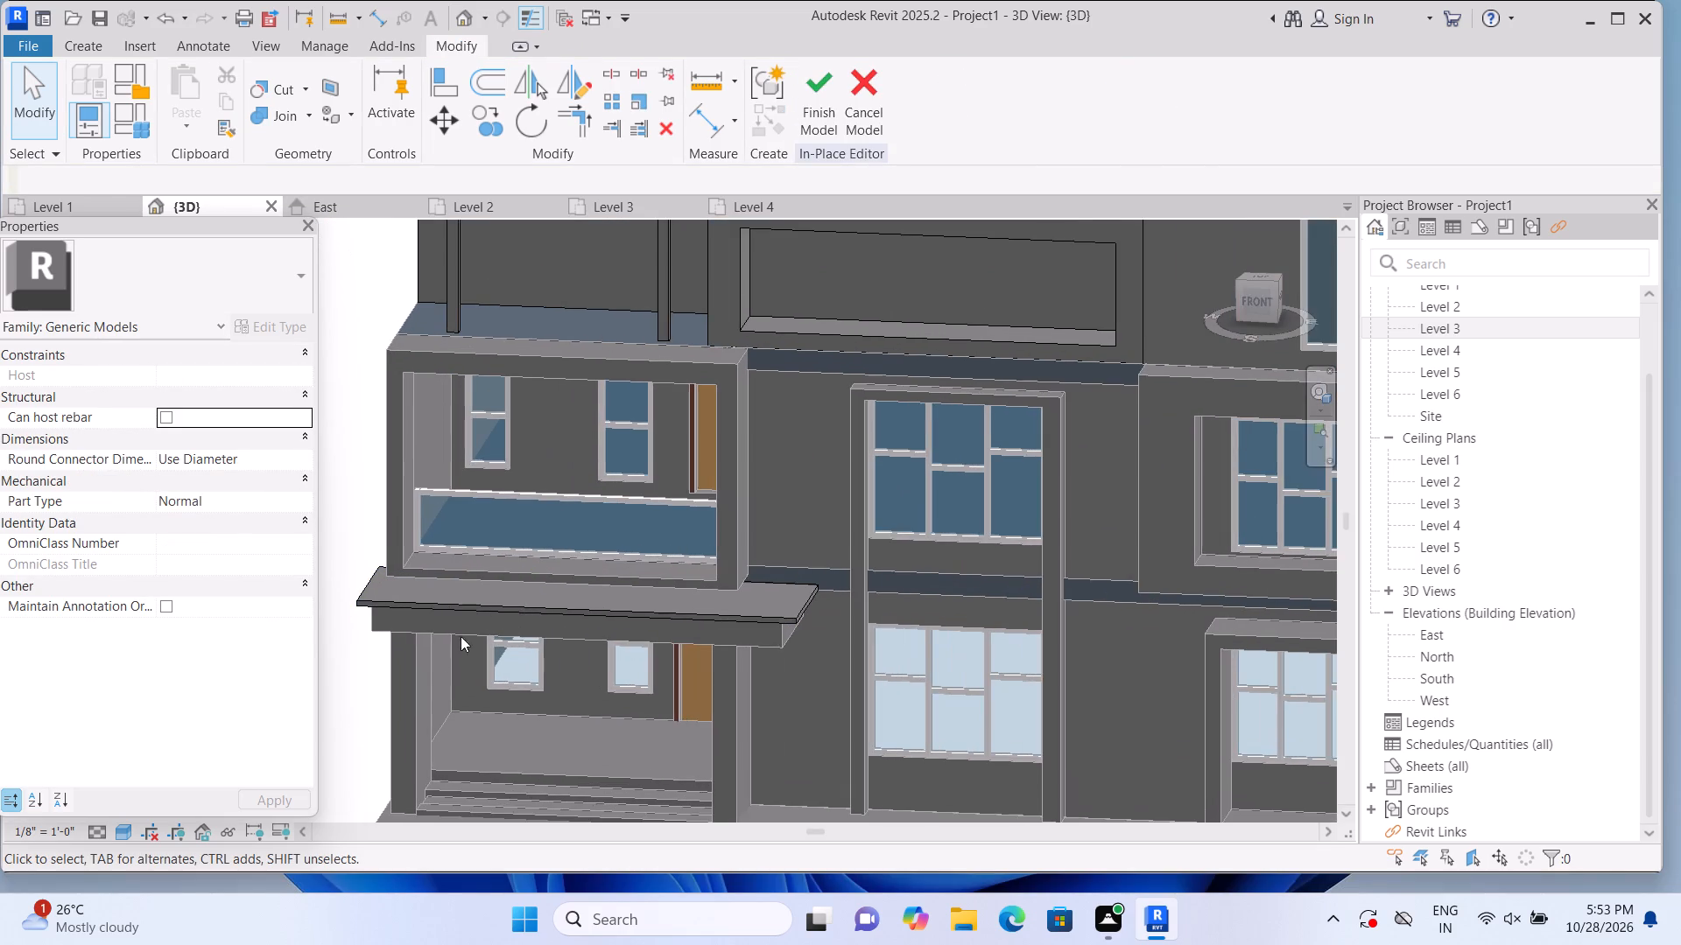
{"action": "scroll", "coordinate": [475, 619], "scroll_direction": "up", "scroll_amount": 1}
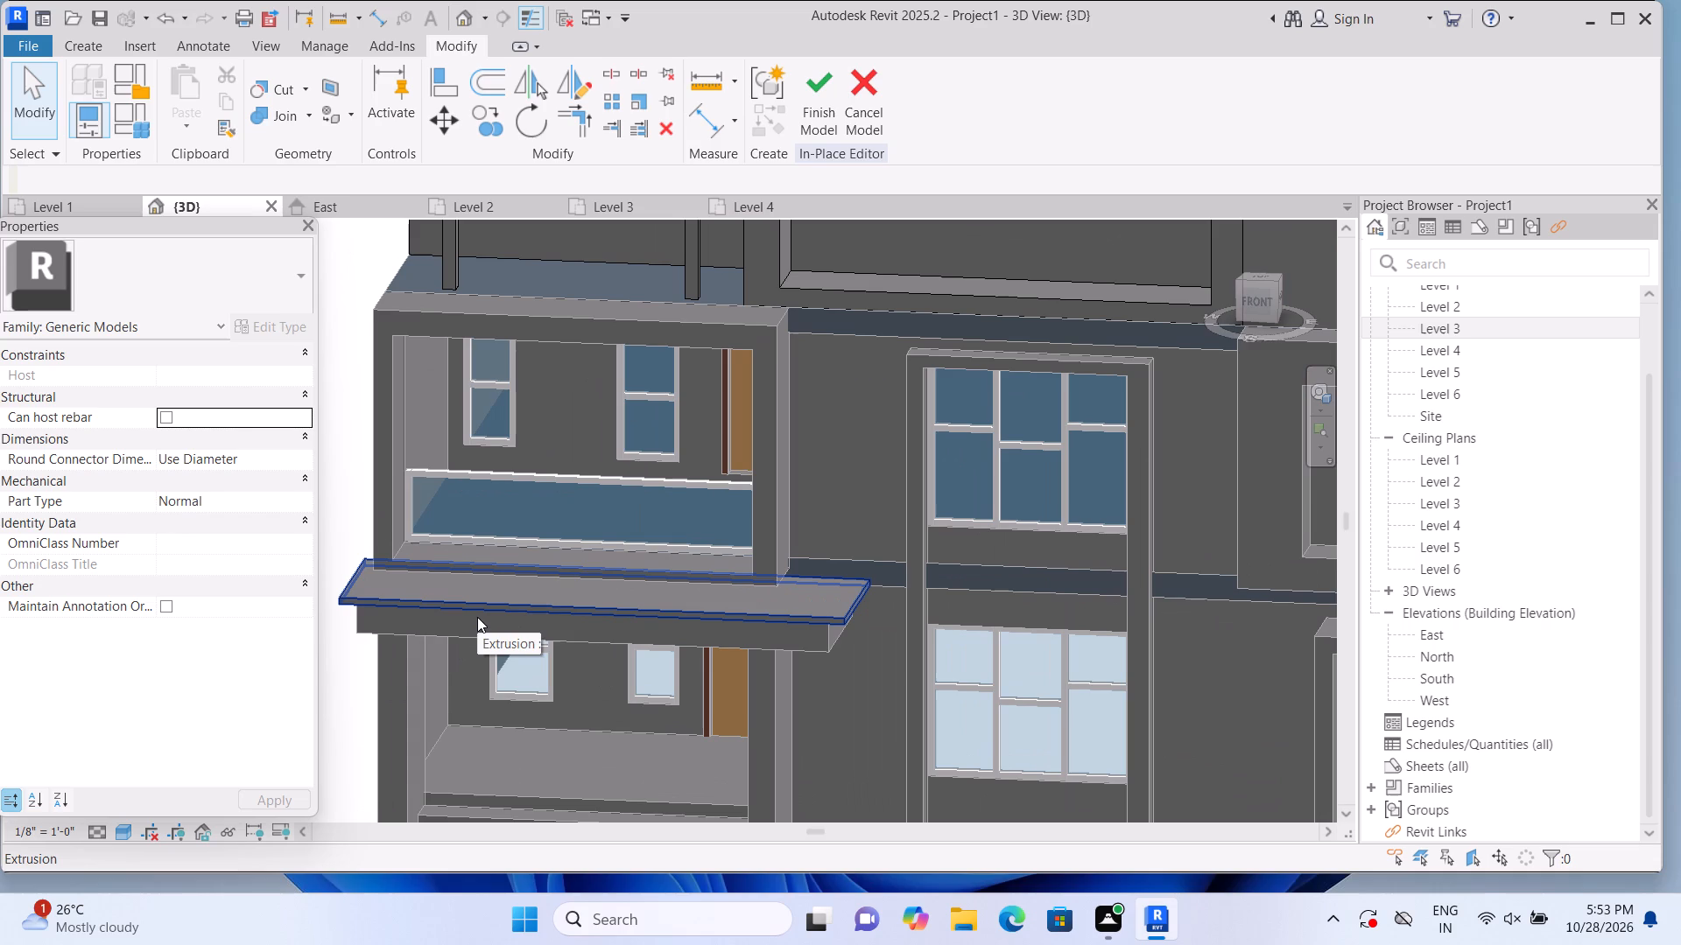
{"action": "scroll", "coordinate": [477, 617], "scroll_direction": "up", "scroll_amount": 2}
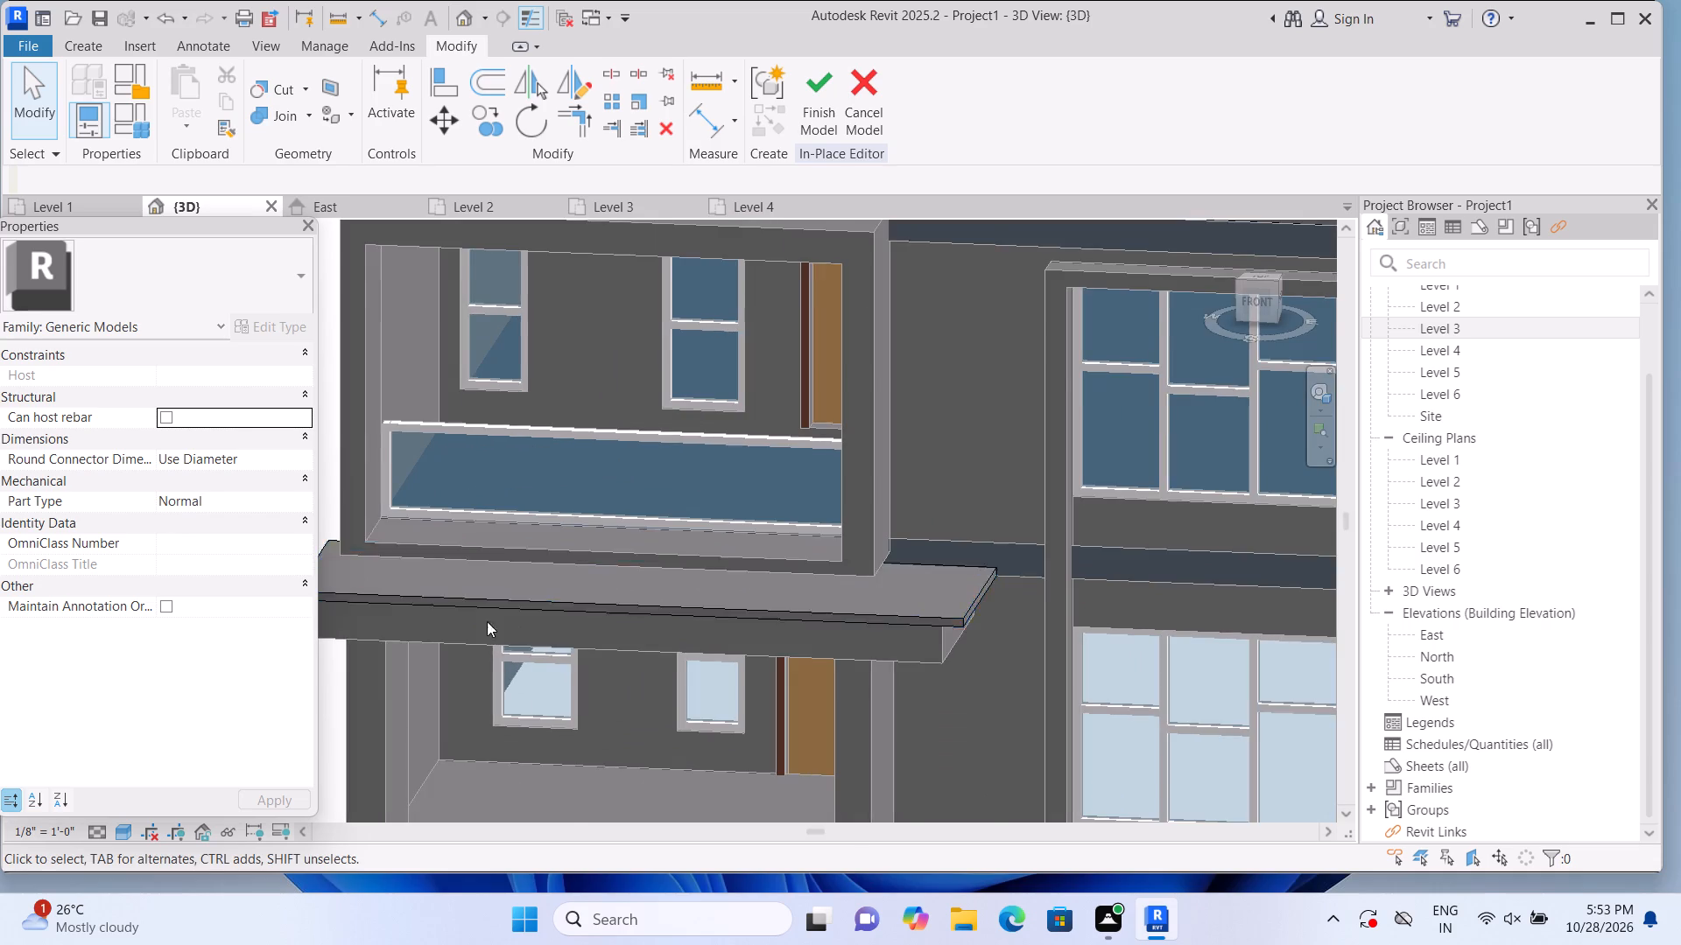
{"action": "scroll", "coordinate": [489, 621], "scroll_direction": "down", "scroll_amount": 2}
{"action": "middle_click_drag", "start_coordinate": [330, 752], "coordinate": [440, 752]}
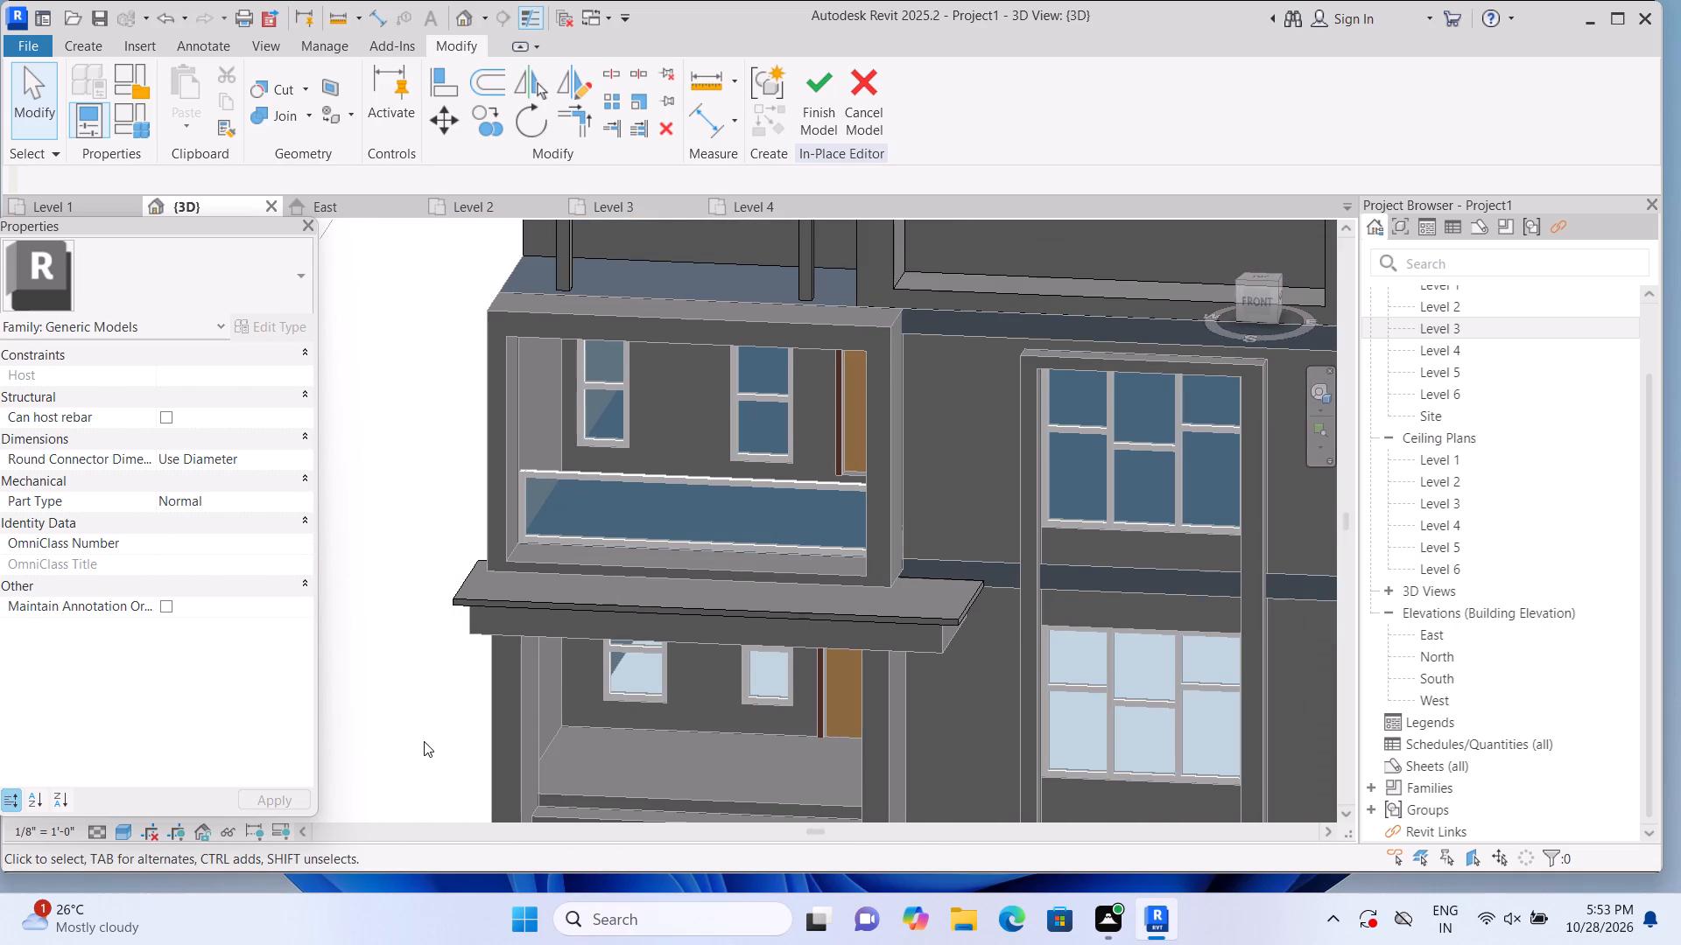
{"action": "left_click", "coordinate": [671, 619]}
{"action": "scroll", "coordinate": [695, 630], "scroll_direction": "up", "scroll_amount": 2}
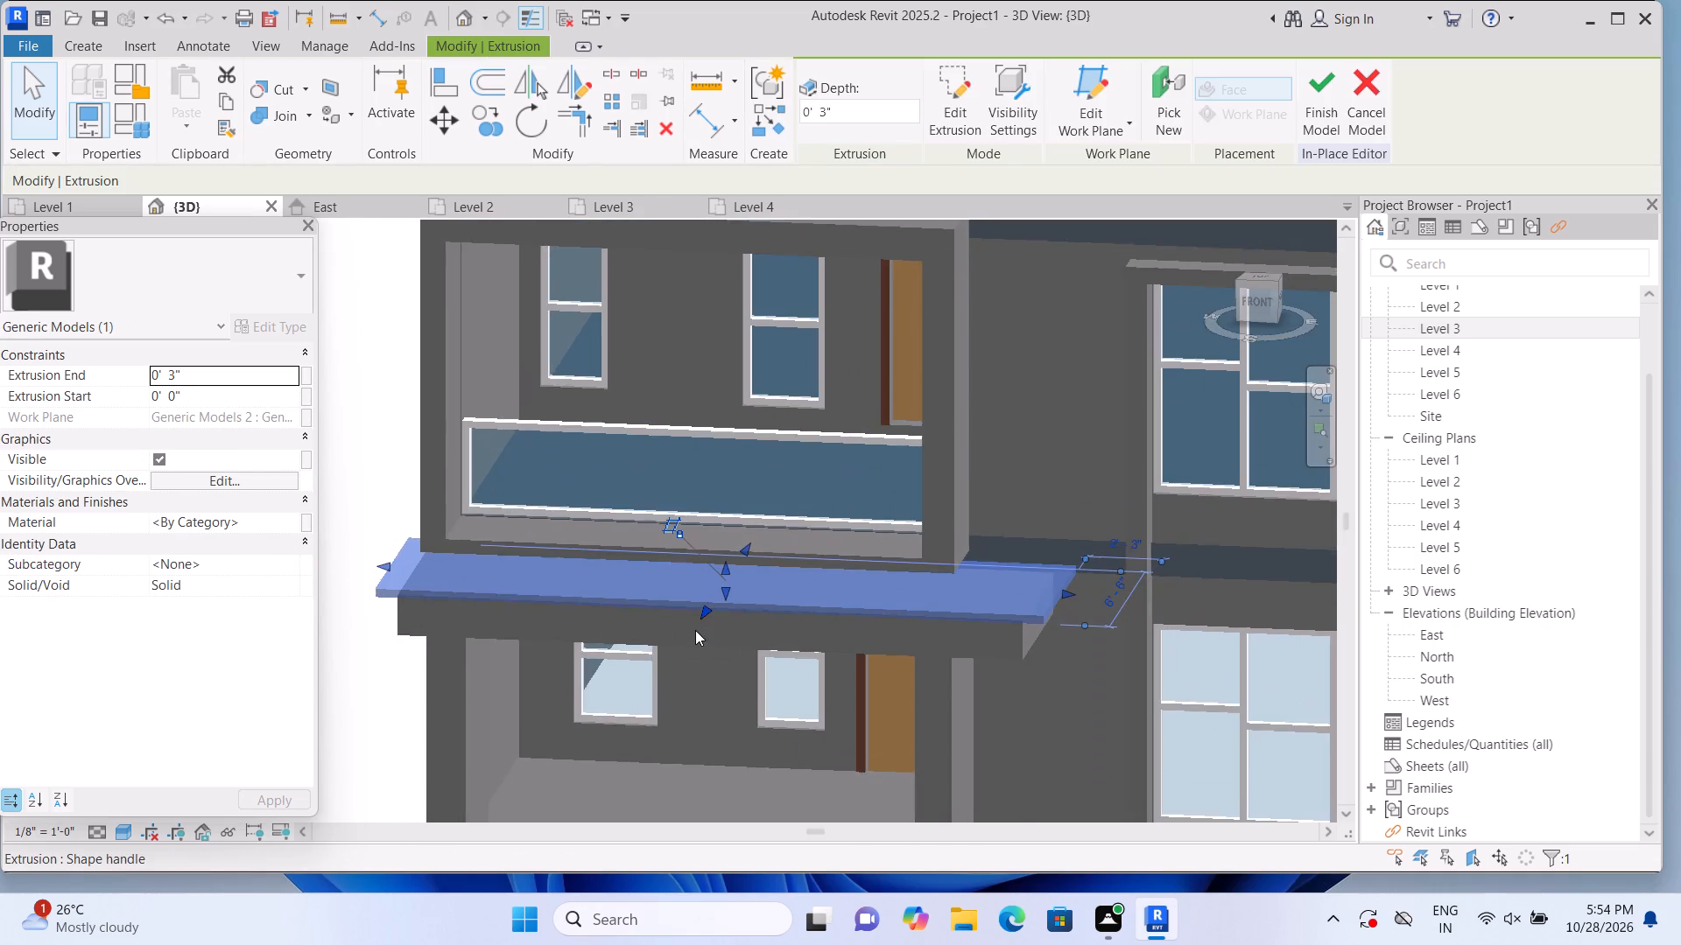
{"action": "scroll", "coordinate": [695, 630], "scroll_direction": "up", "scroll_amount": 1}
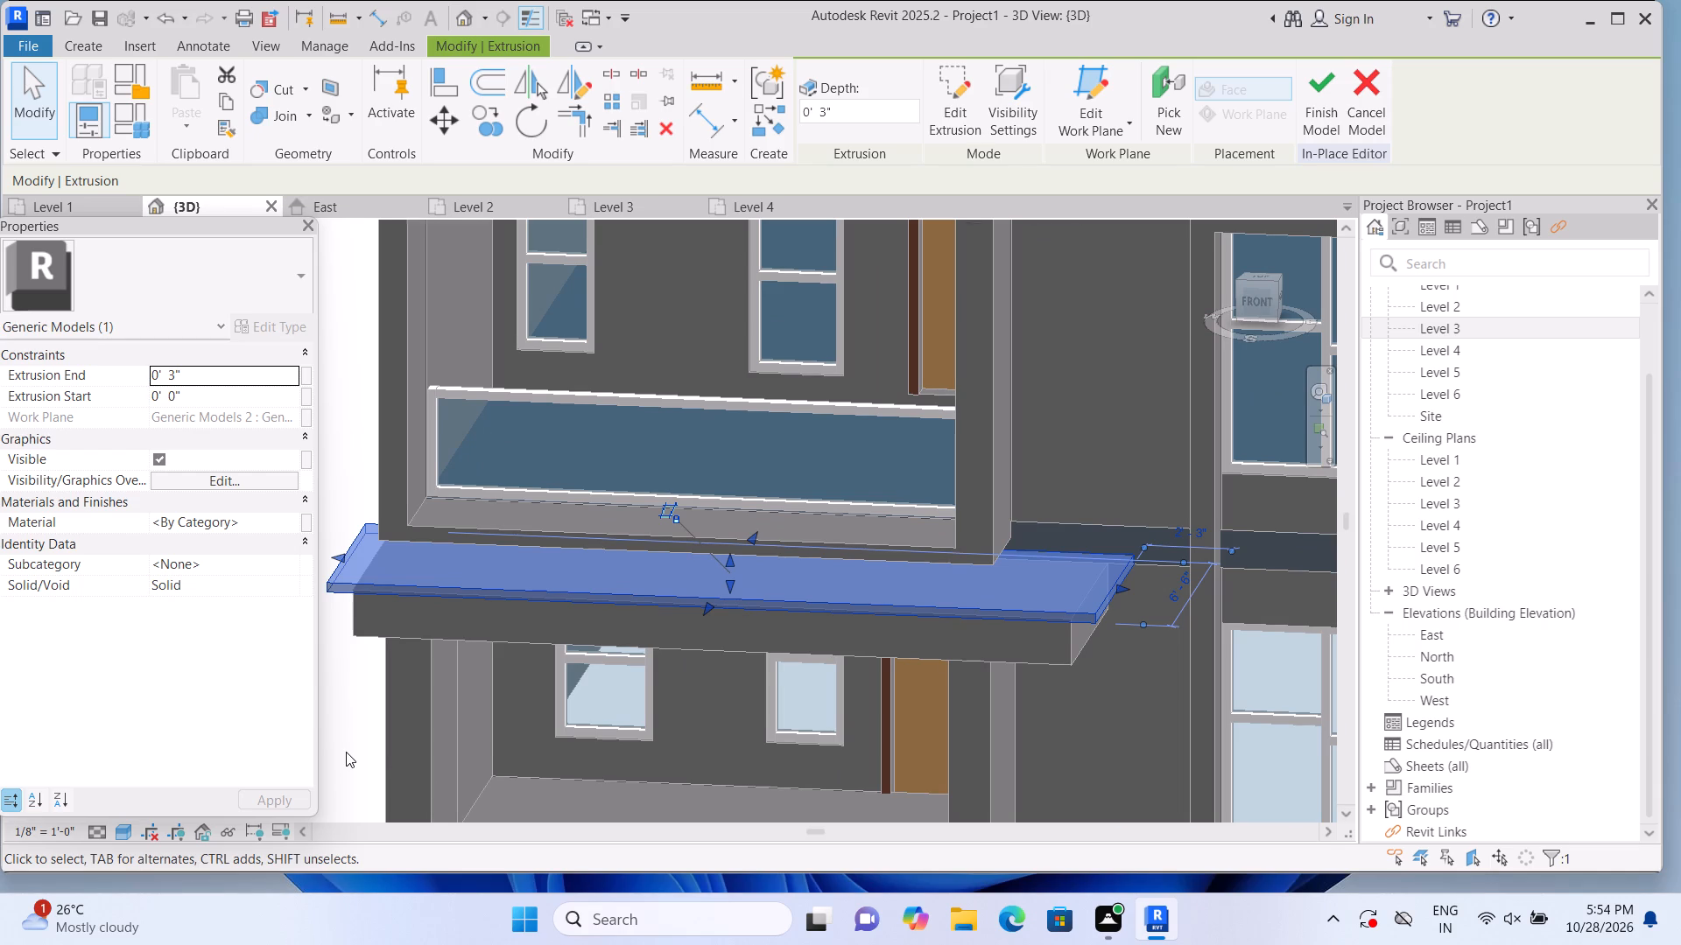
{"action": "scroll", "coordinate": [346, 752], "scroll_direction": "down", "scroll_amount": 2}
{"action": "scroll", "coordinate": [411, 736], "scroll_direction": "up", "scroll_amount": 3}
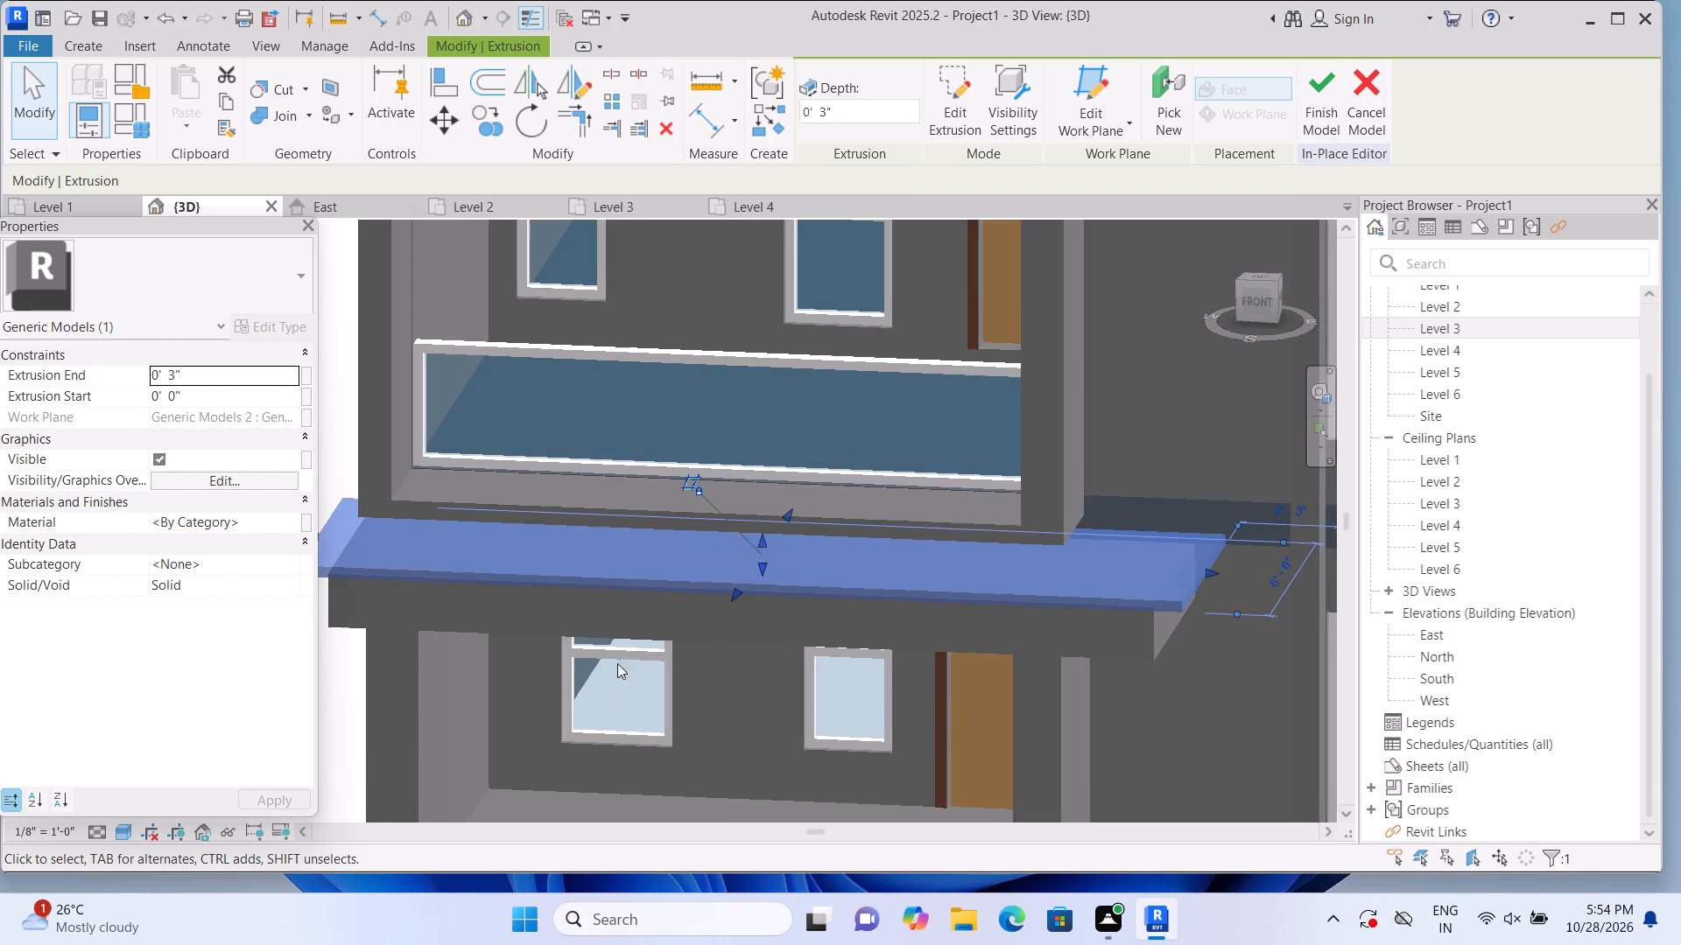
{"action": "left_click", "coordinate": [738, 590]}
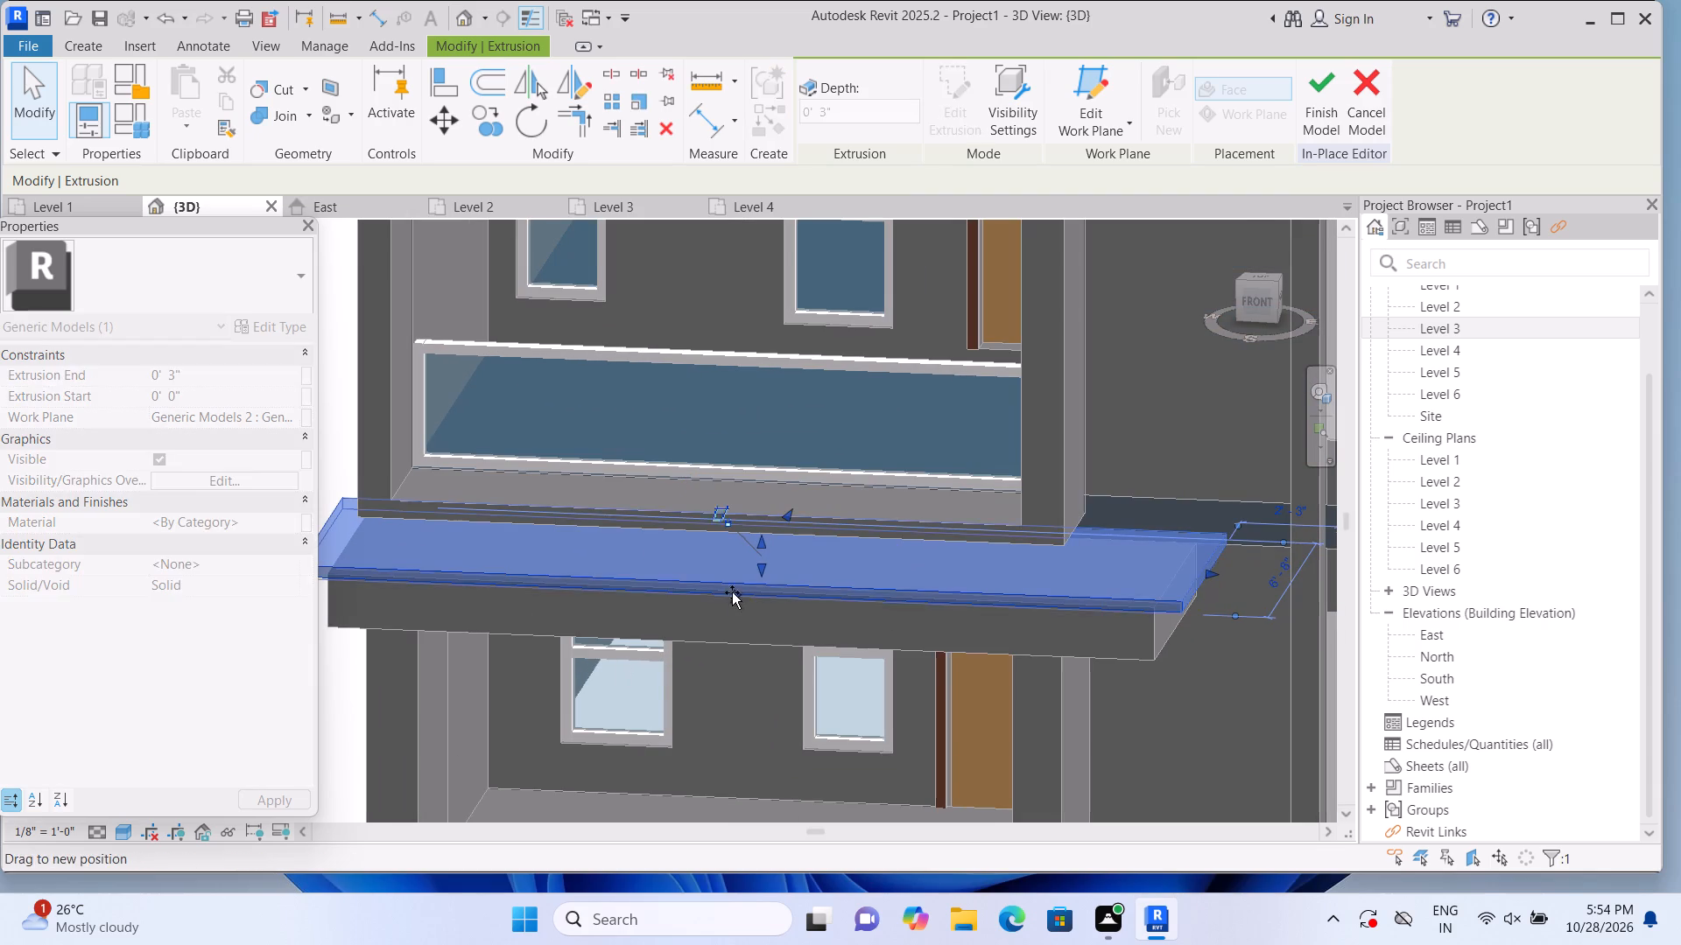
{"action": "scroll", "coordinate": [598, 717], "scroll_direction": "down", "scroll_amount": 2}
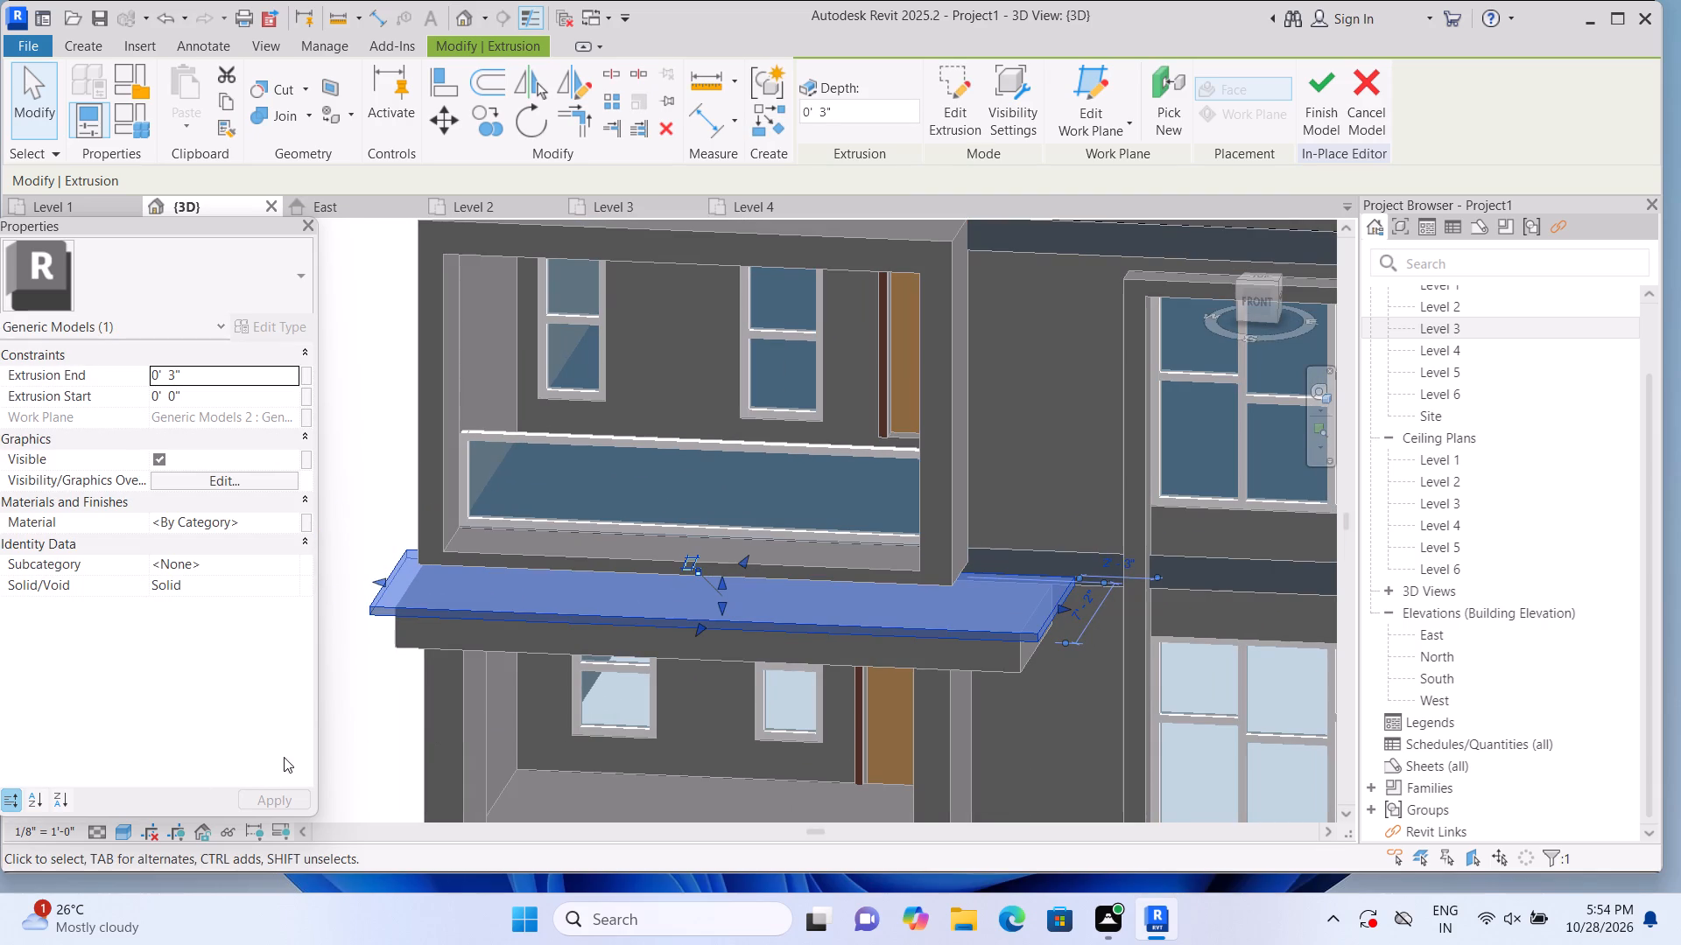
{"action": "left_click", "coordinate": [374, 716]}
{"action": "scroll", "coordinate": [374, 716], "scroll_direction": "down", "scroll_amount": 2}
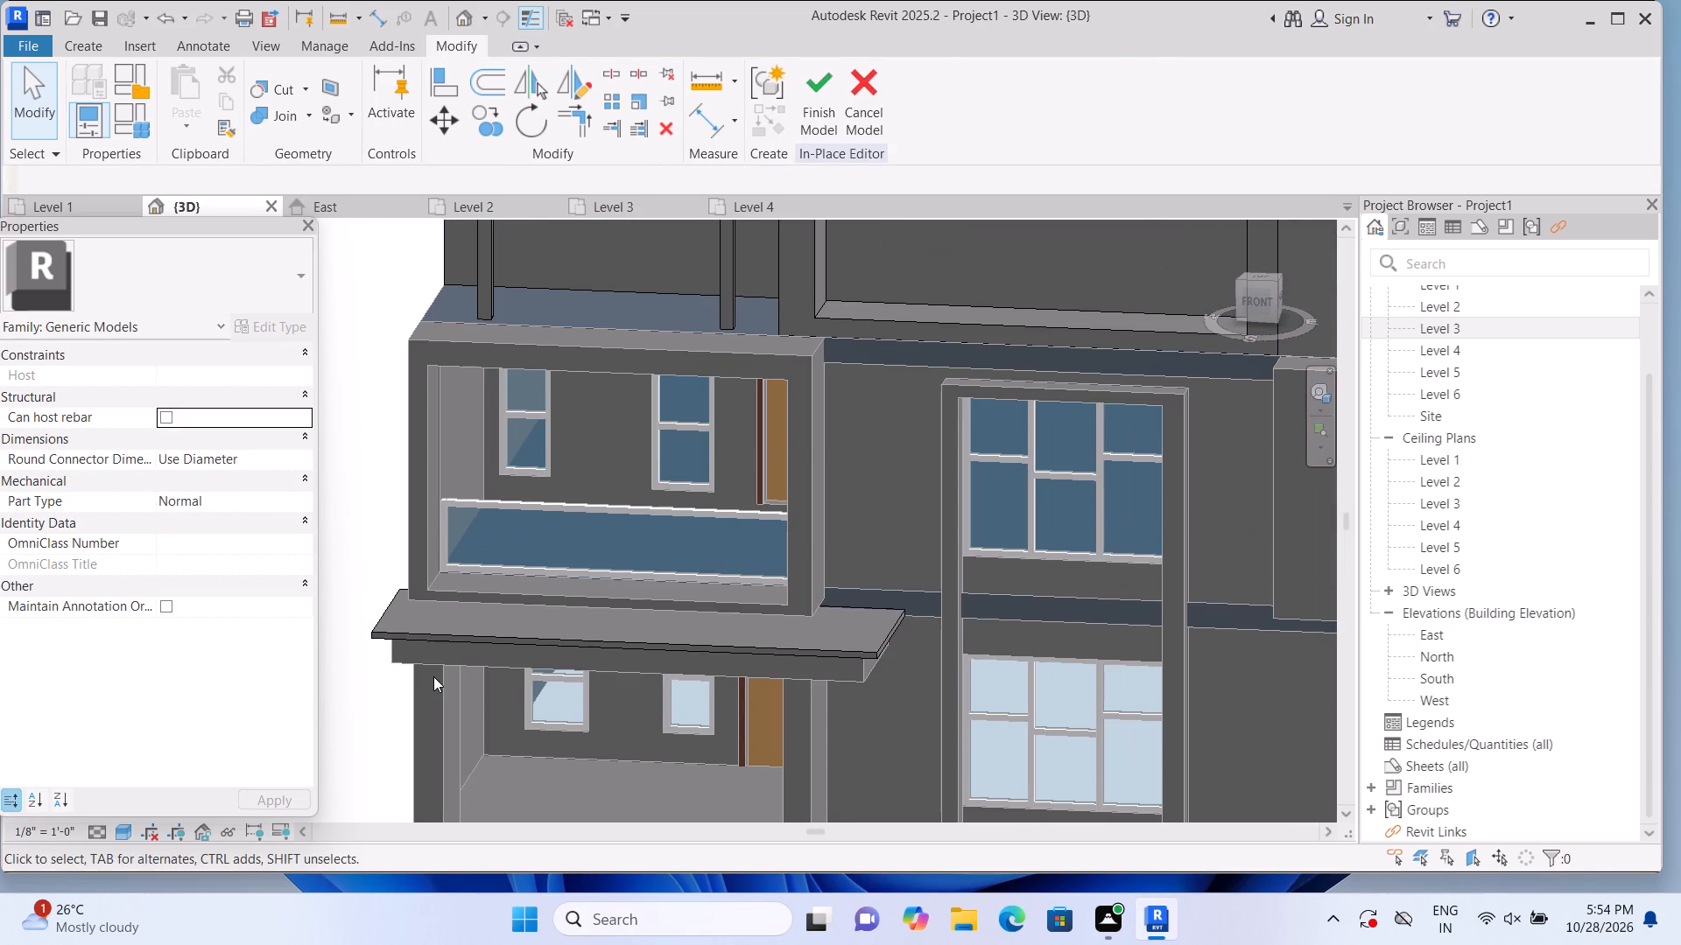
{"action": "scroll", "coordinate": [436, 677], "scroll_direction": "down", "scroll_amount": 5}
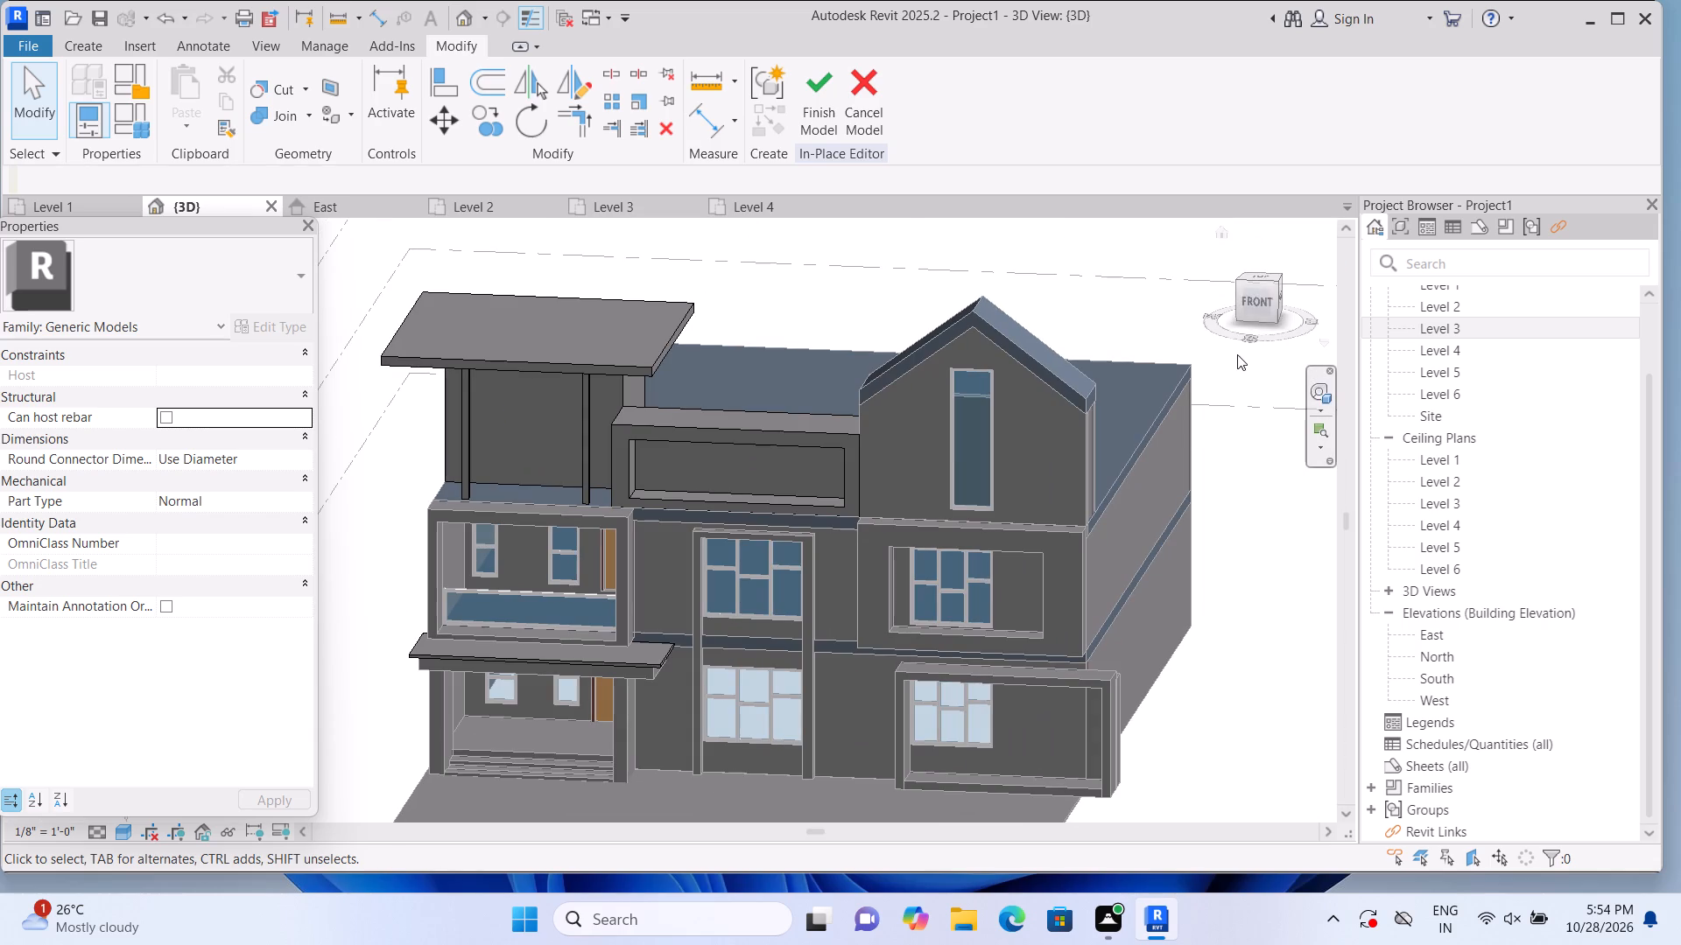
Pull the cap's front edge back slightly toward the porch slab and shorten its left end a little.
{"action": "left_click", "coordinate": [1224, 228]}
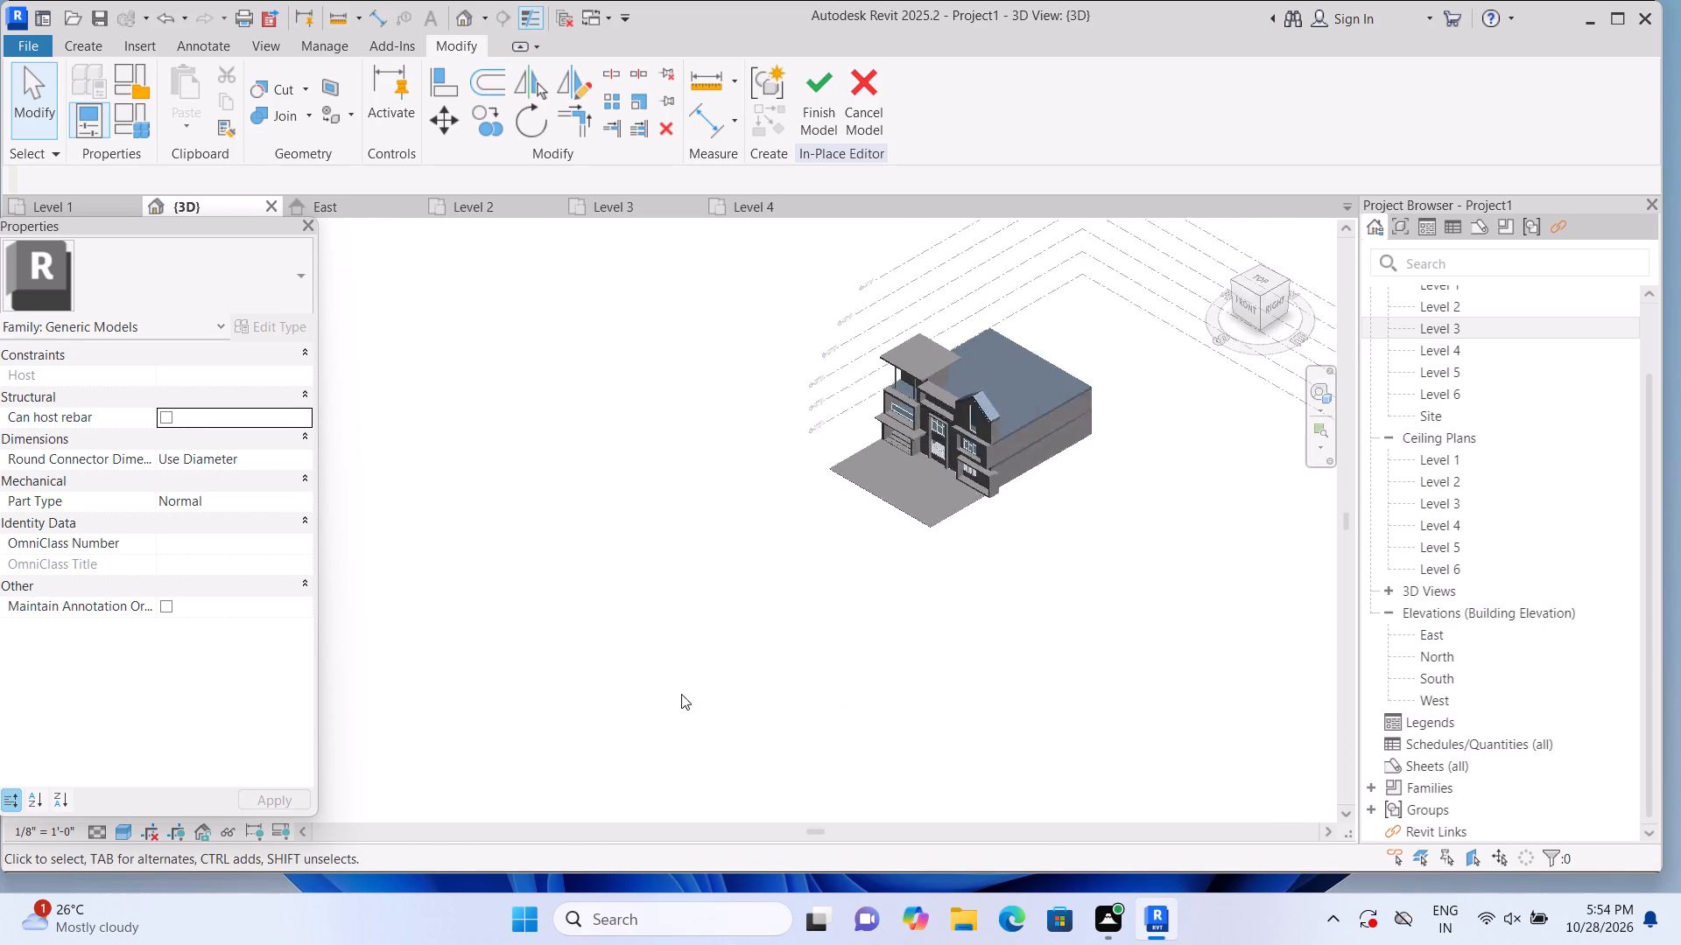
{"action": "scroll", "coordinate": [429, 624], "scroll_direction": "up", "scroll_amount": 10}
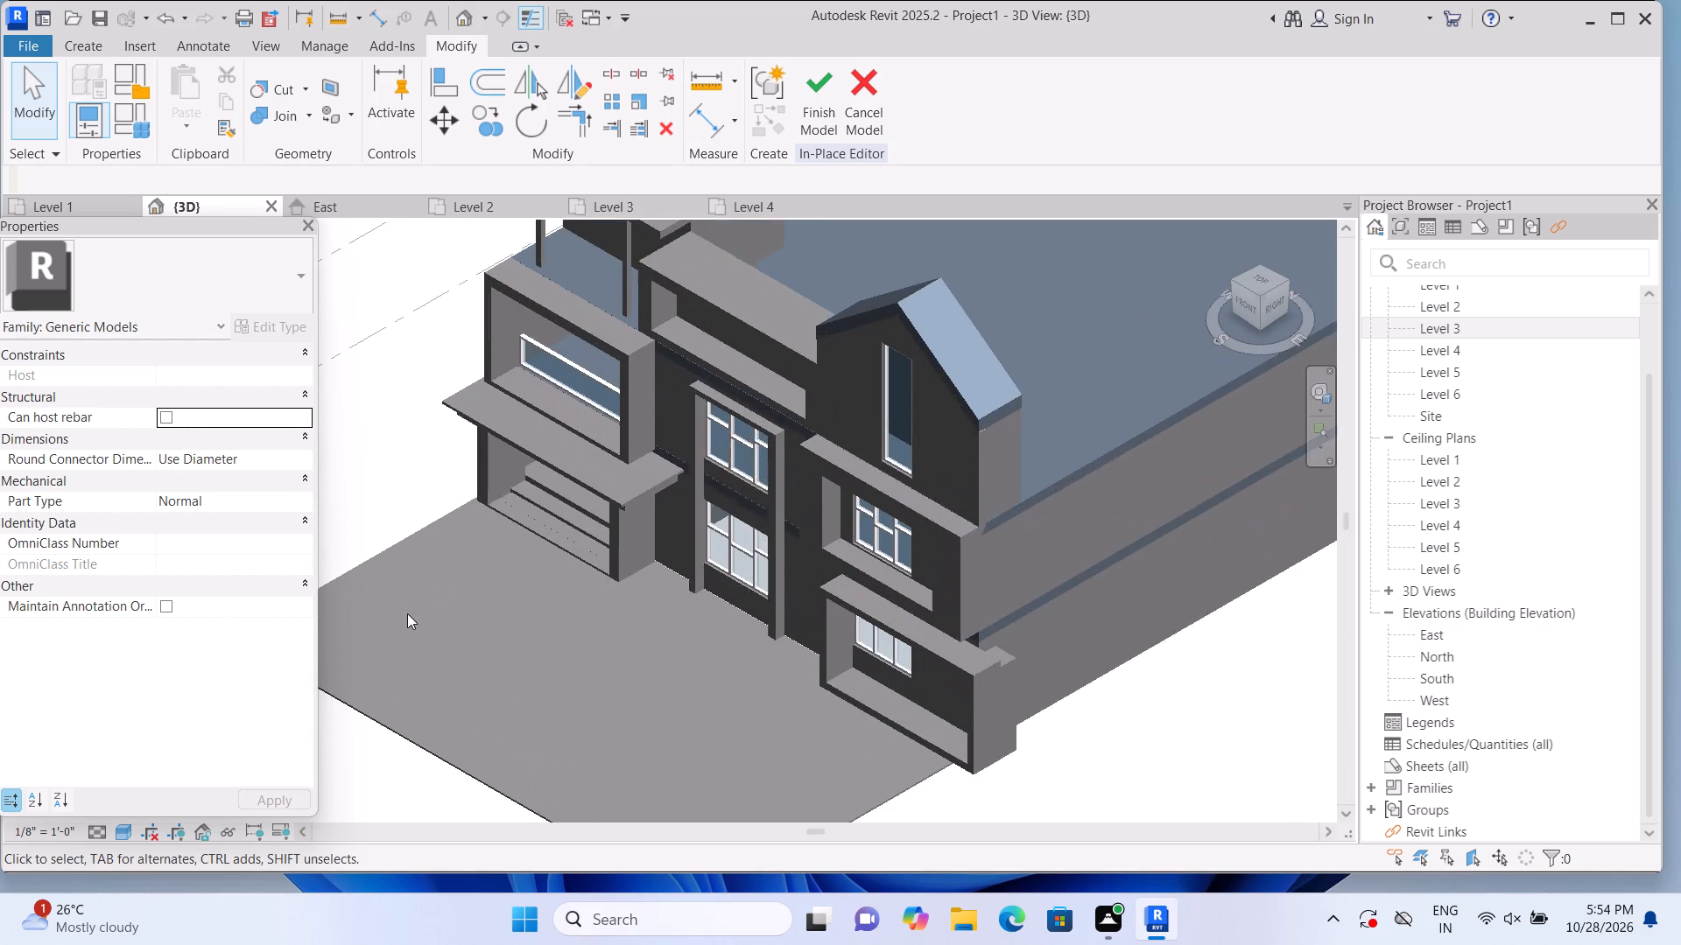
{"action": "scroll", "coordinate": [407, 613], "scroll_direction": "up", "scroll_amount": 1}
{"action": "scroll", "coordinate": [503, 482], "scroll_direction": "up", "scroll_amount": 2}
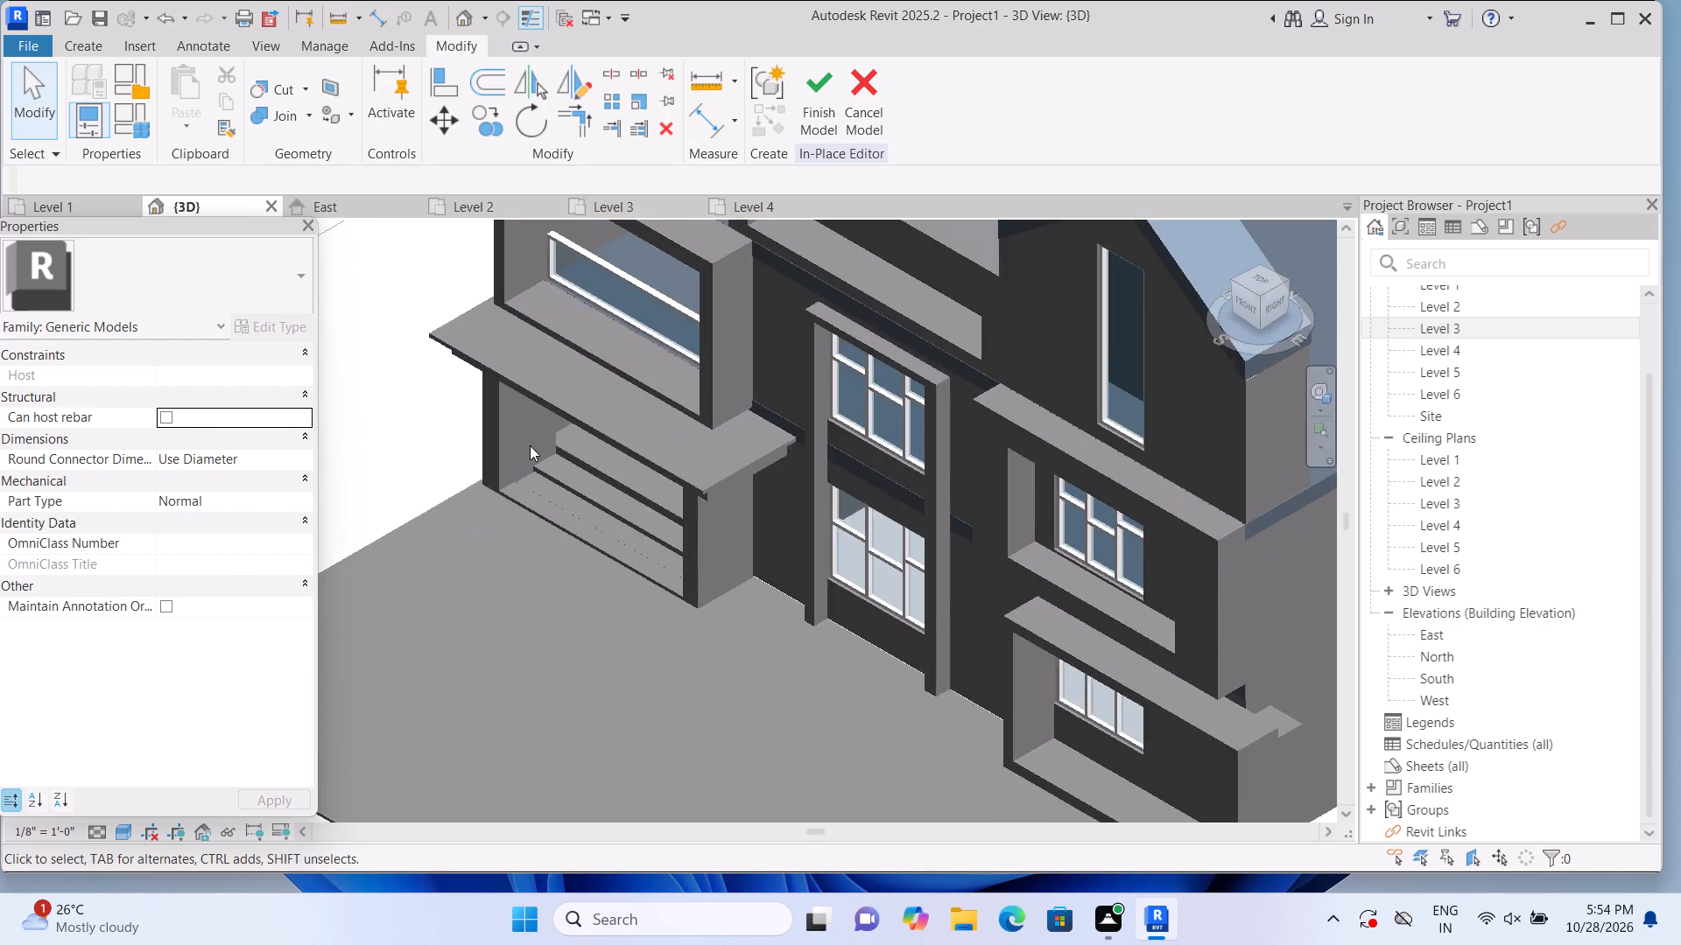
{"action": "scroll", "coordinate": [551, 419], "scroll_direction": "up", "scroll_amount": 1}
{"action": "double_click", "coordinate": [554, 412]}
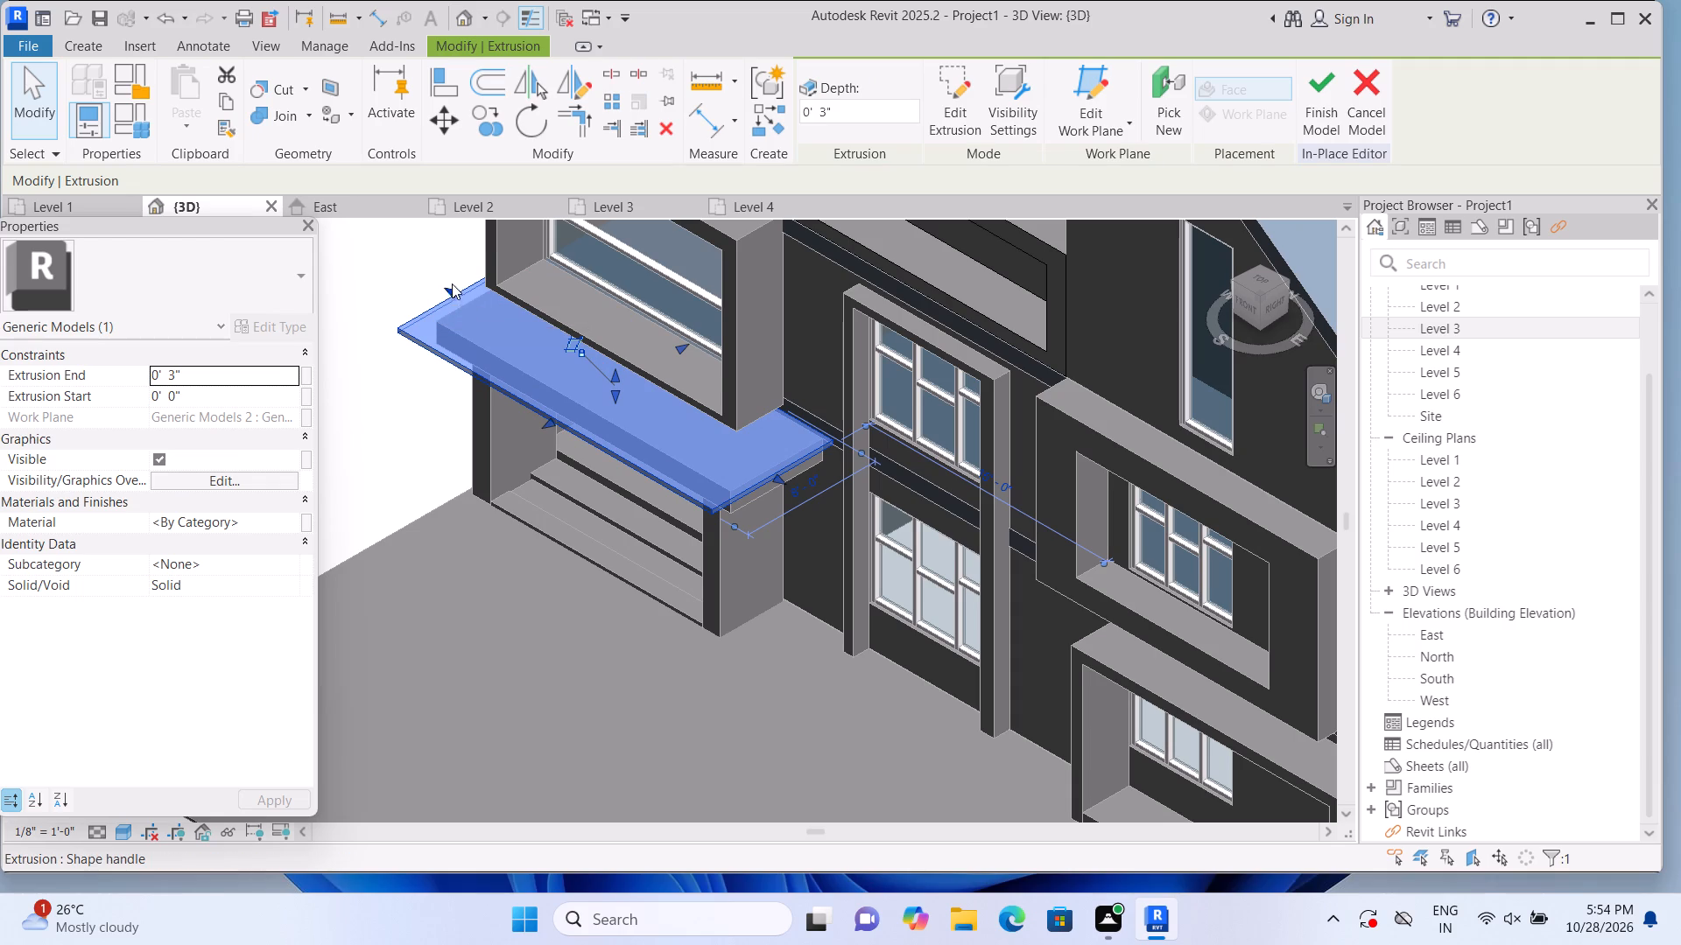
{"action": "scroll", "coordinate": [418, 404], "scroll_direction": "up", "scroll_amount": 2}
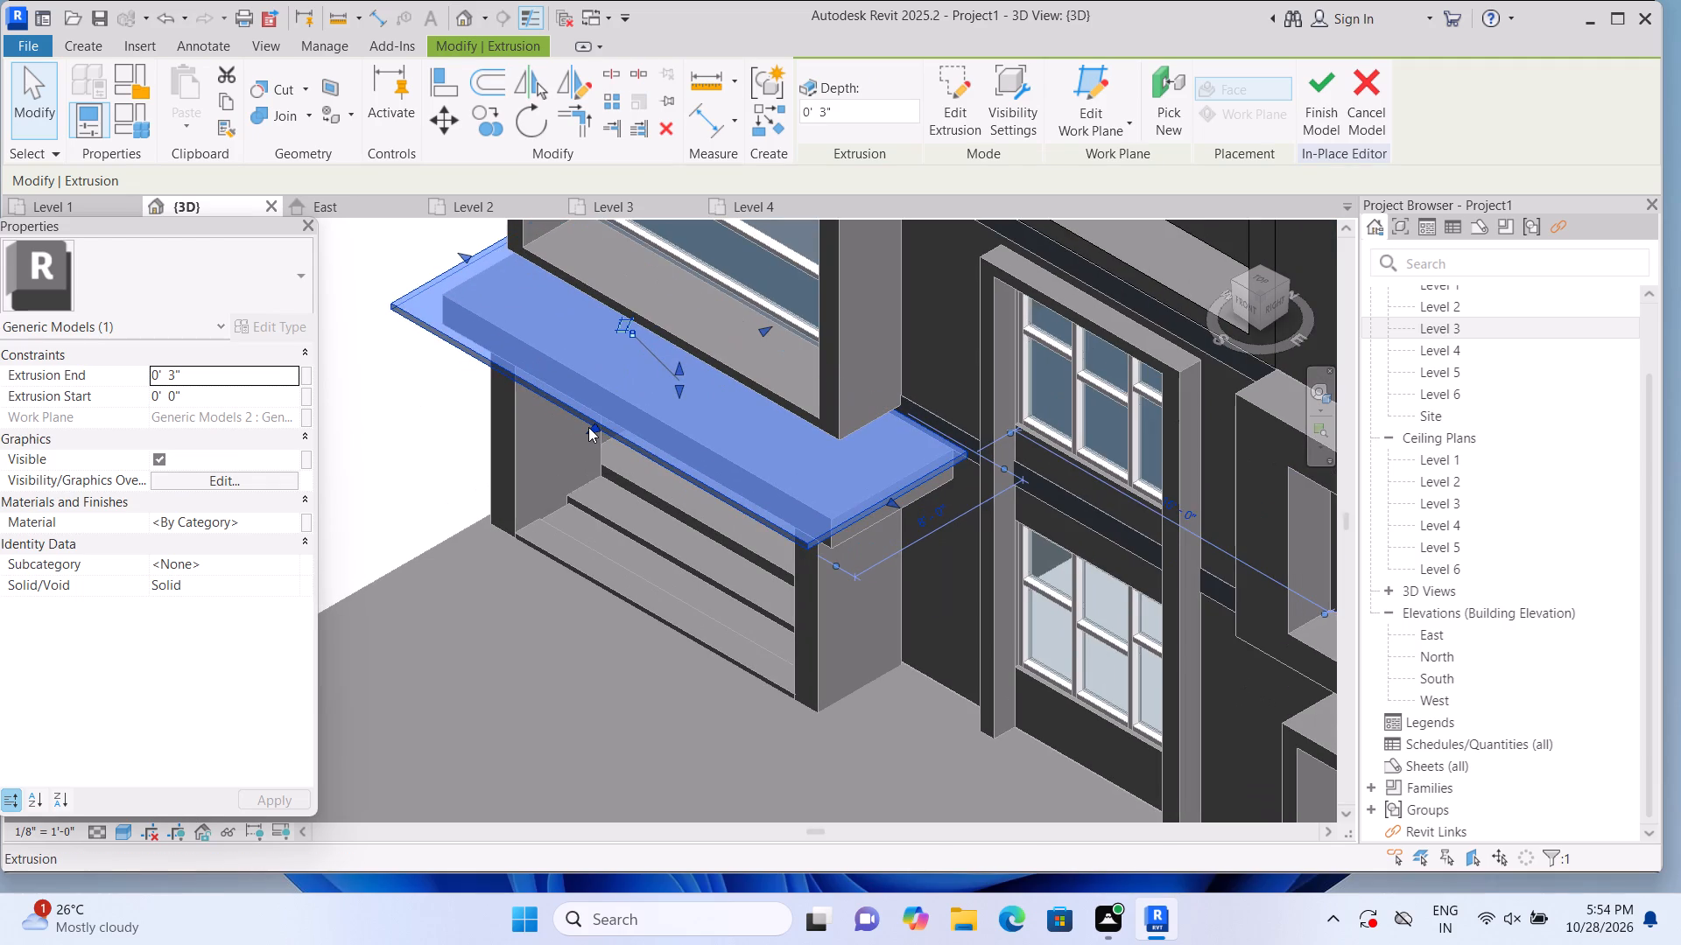
{"action": "left_click_drag", "start_coordinate": [591, 428], "coordinate": [605, 414]}
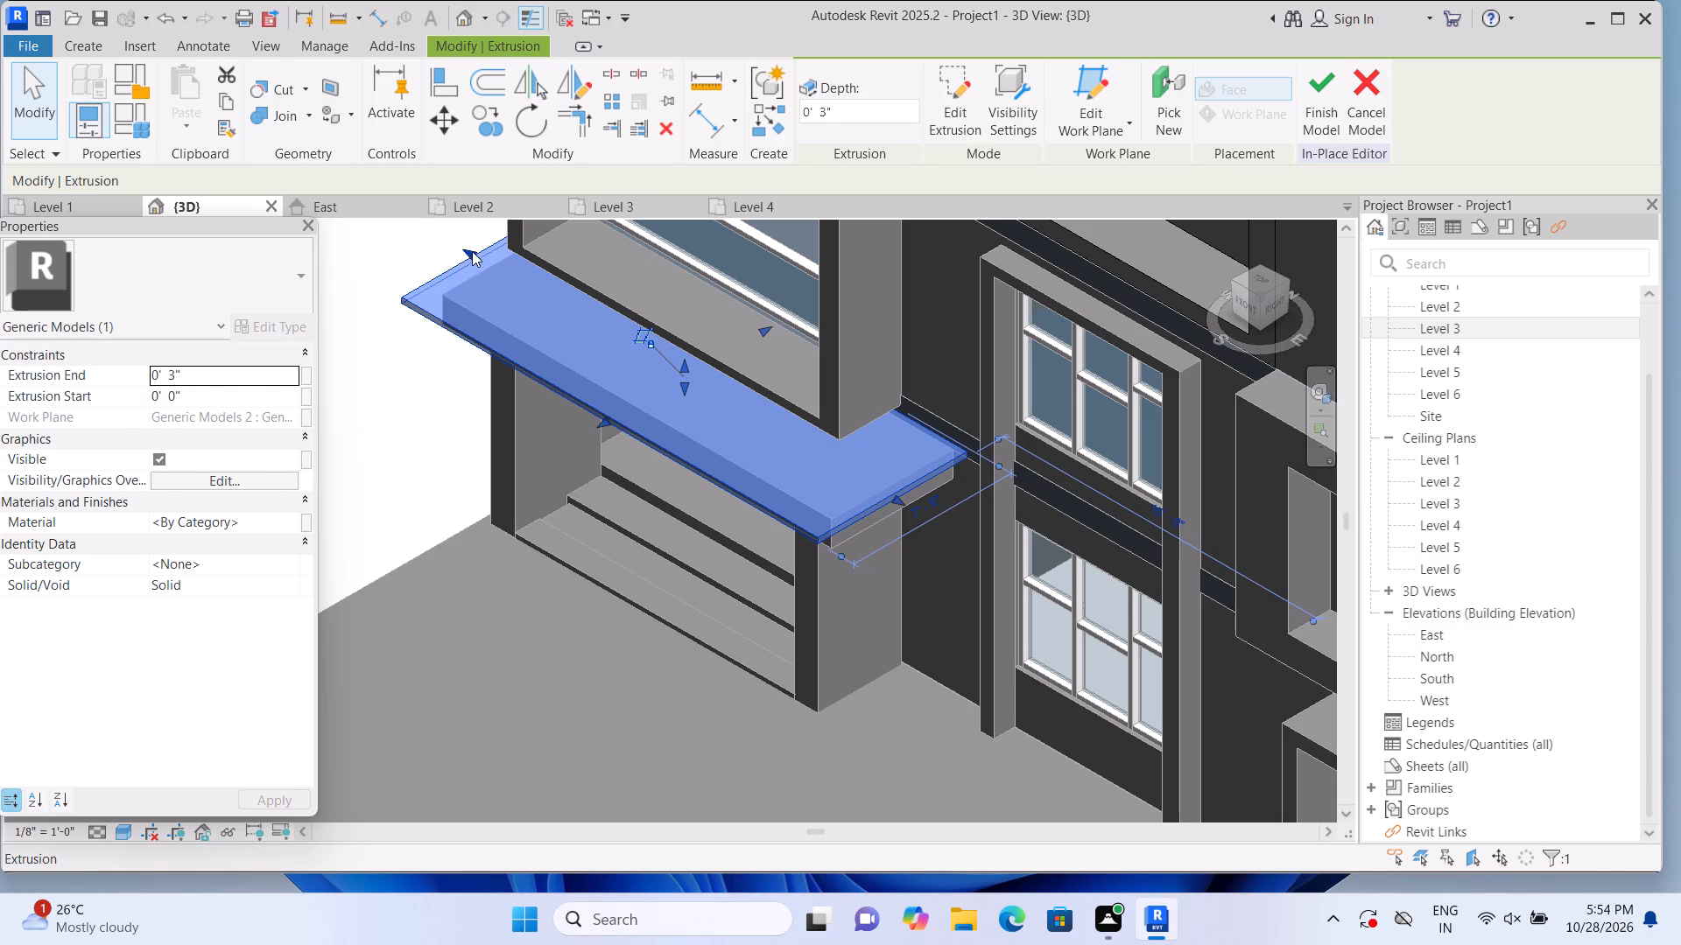
{"action": "left_click_drag", "start_coordinate": [468, 248], "coordinate": [483, 264]}
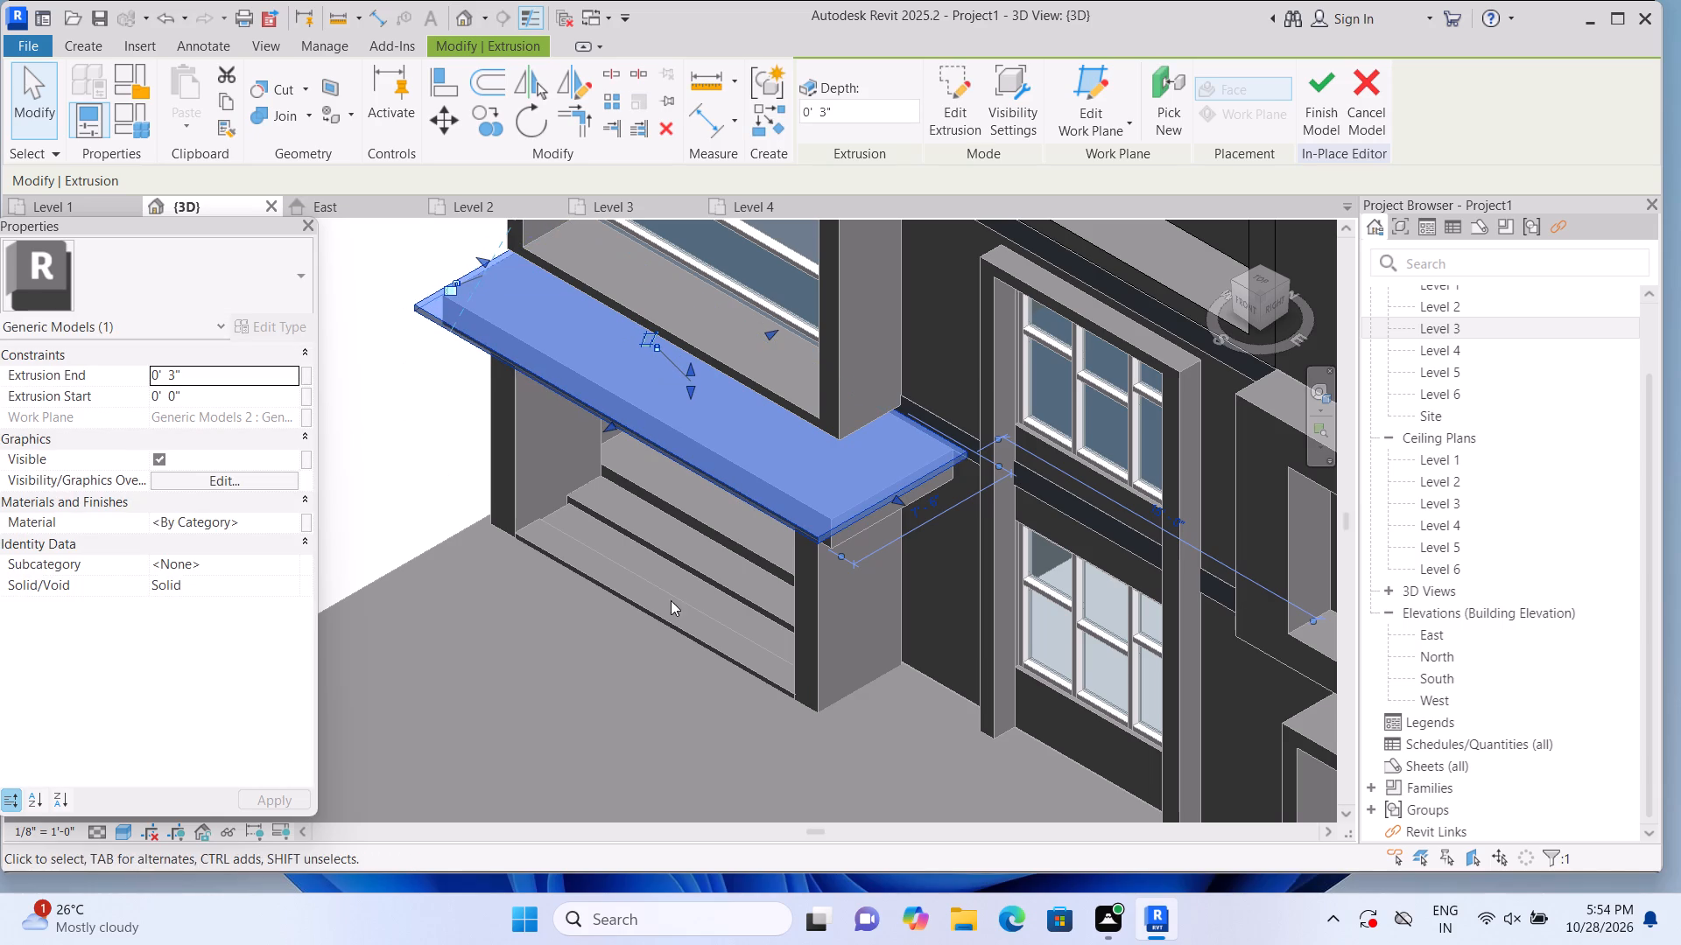
{"action": "scroll", "coordinate": [931, 518], "scroll_direction": "up", "scroll_amount": 1}
{"action": "scroll", "coordinate": [946, 508], "scroll_direction": "down", "scroll_amount": 1}
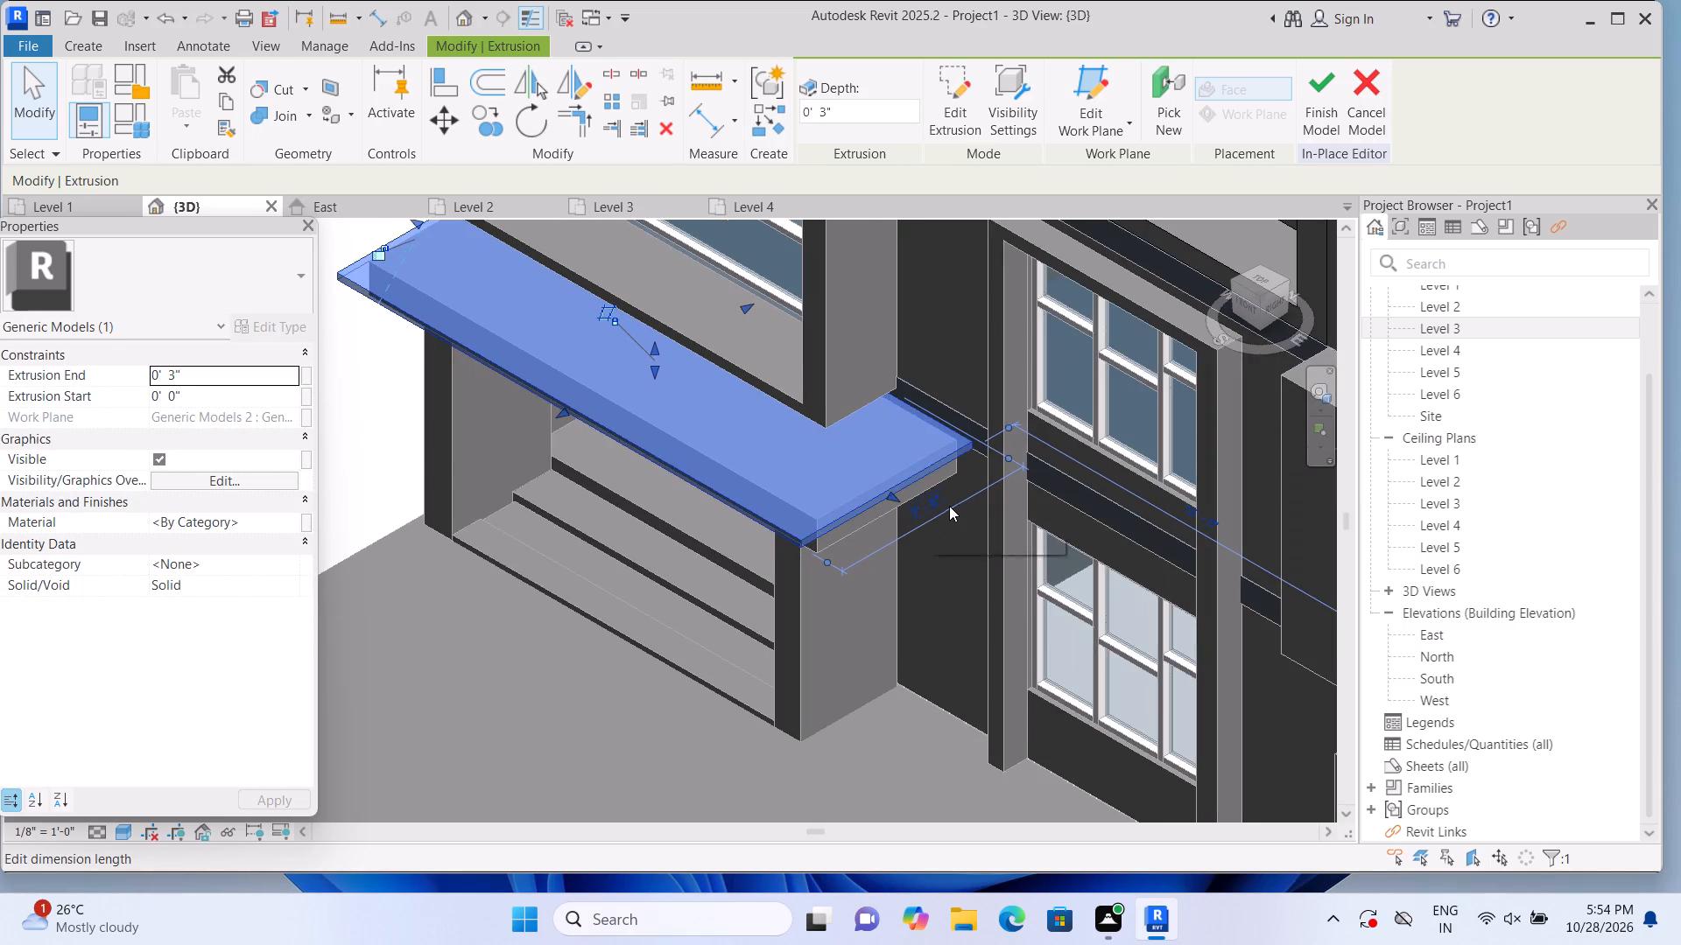
{"action": "scroll", "coordinate": [949, 506], "scroll_direction": "down", "scroll_amount": 1}
{"action": "left_click", "coordinate": [509, 467]}
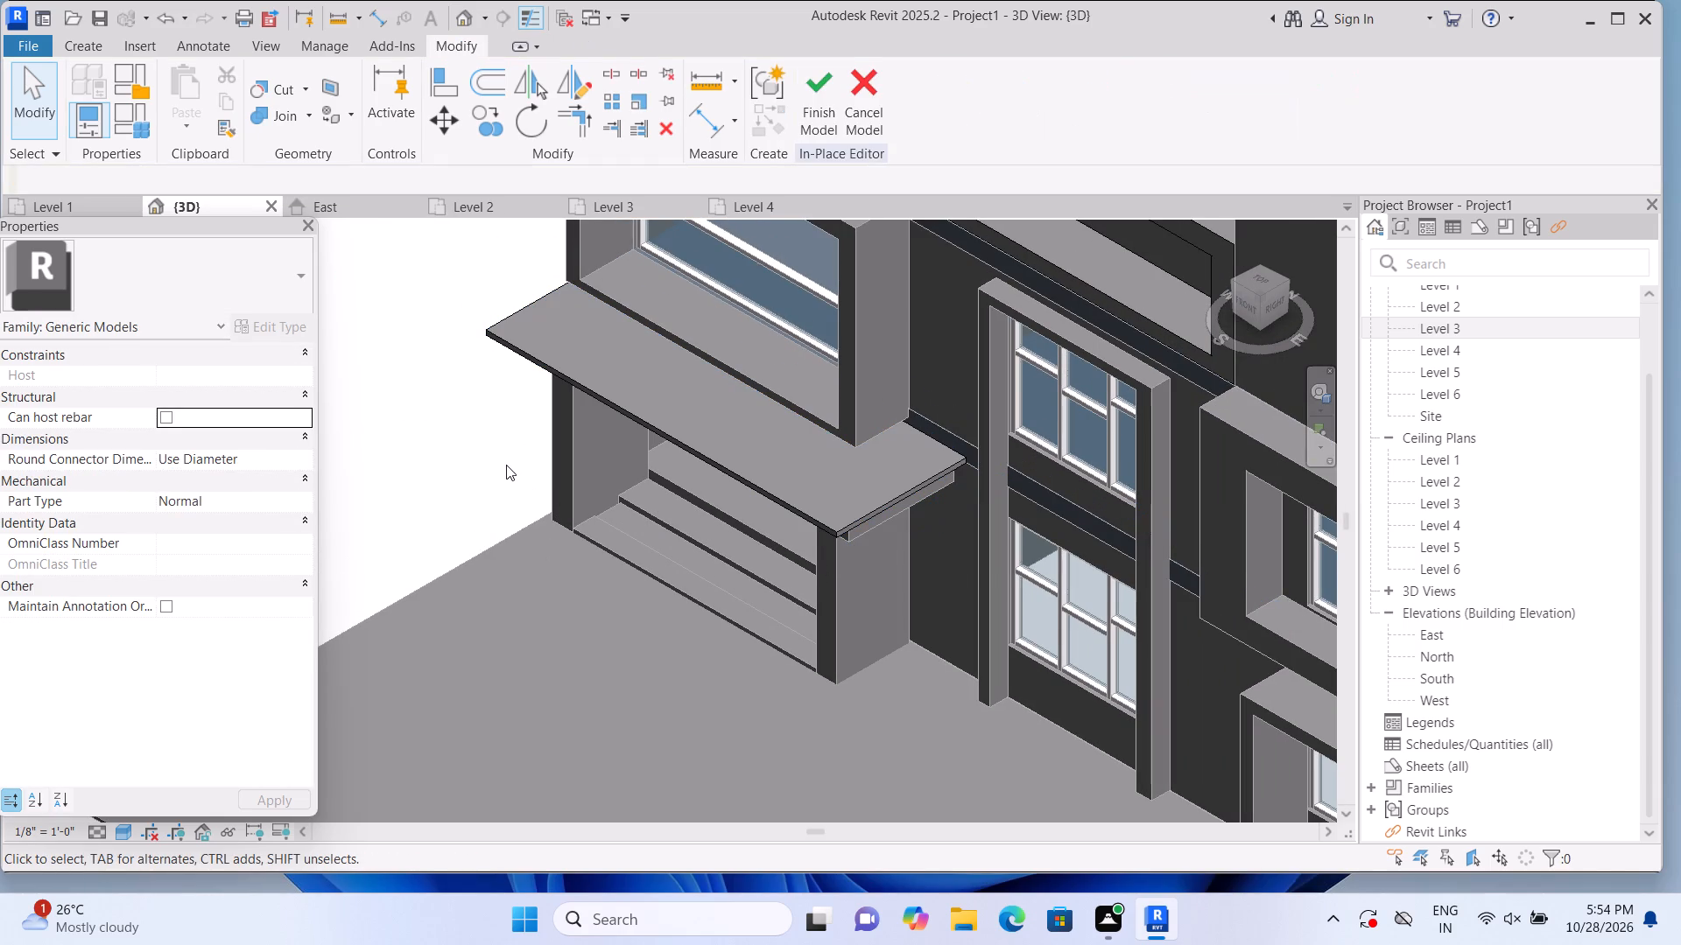
In the front view, extend the cap's left end outward so it overhangs the porch slab slightly.
{"action": "scroll", "coordinate": [506, 465], "scroll_direction": "down", "scroll_amount": 5}
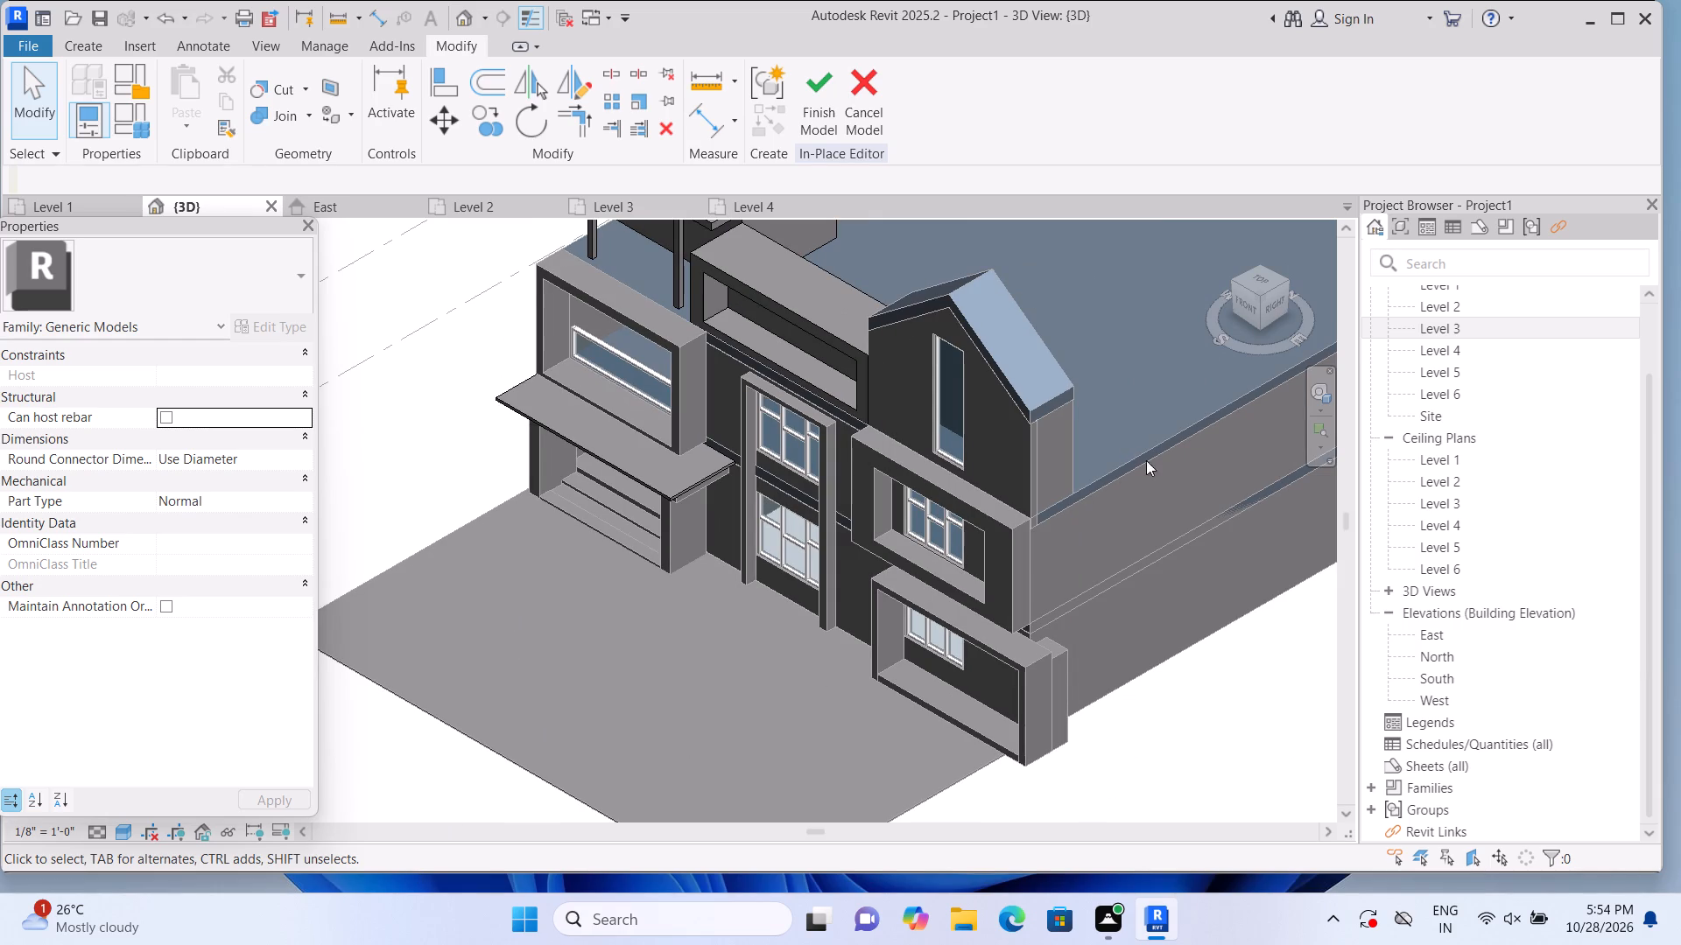
{"action": "left_click", "coordinate": [1245, 309]}
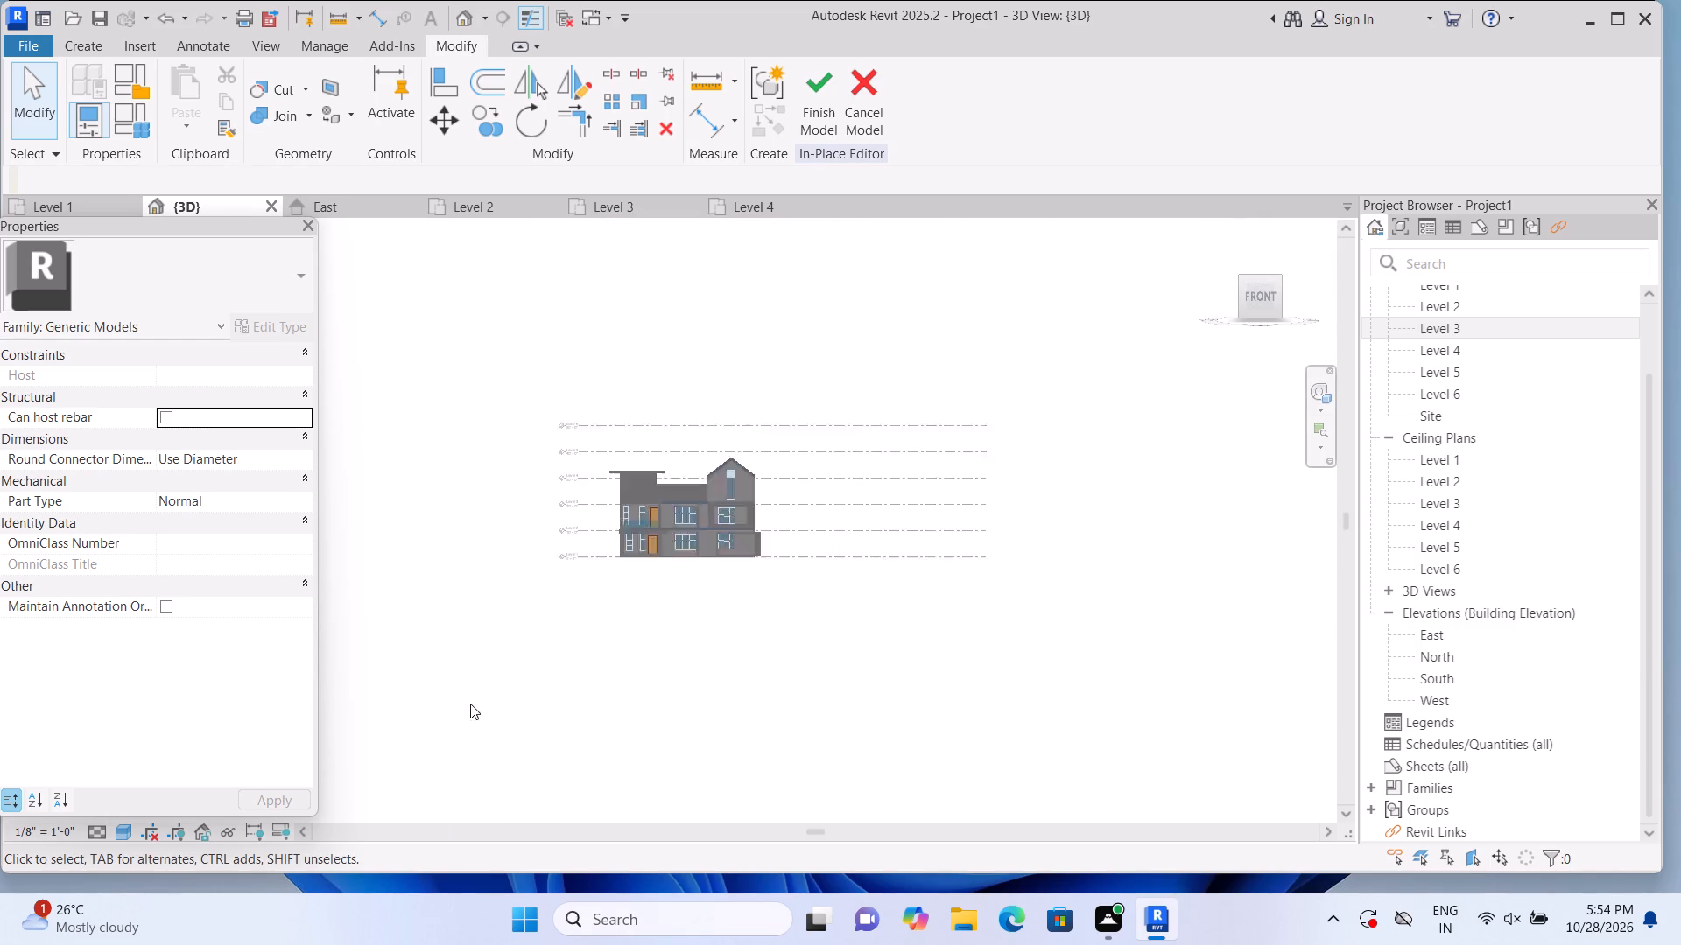
{"action": "scroll", "coordinate": [472, 606], "scroll_direction": "up", "scroll_amount": 6}
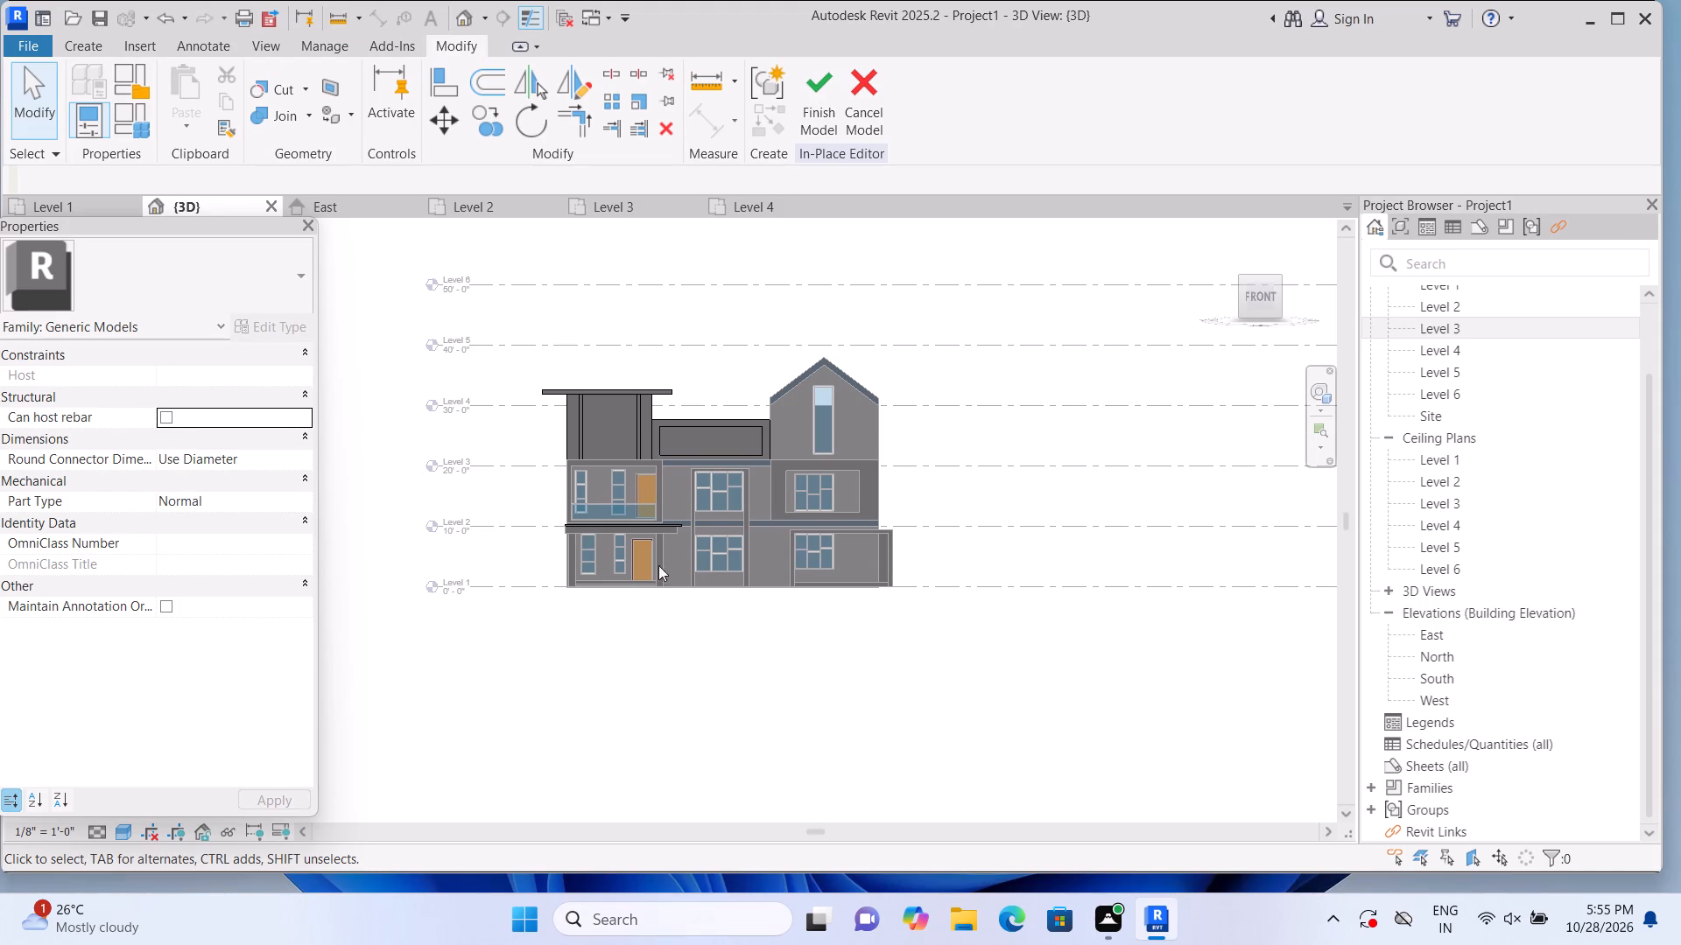
{"action": "scroll", "coordinate": [662, 534], "scroll_direction": "up", "scroll_amount": 4}
{"action": "scroll", "coordinate": [648, 639], "scroll_direction": "up", "scroll_amount": 3}
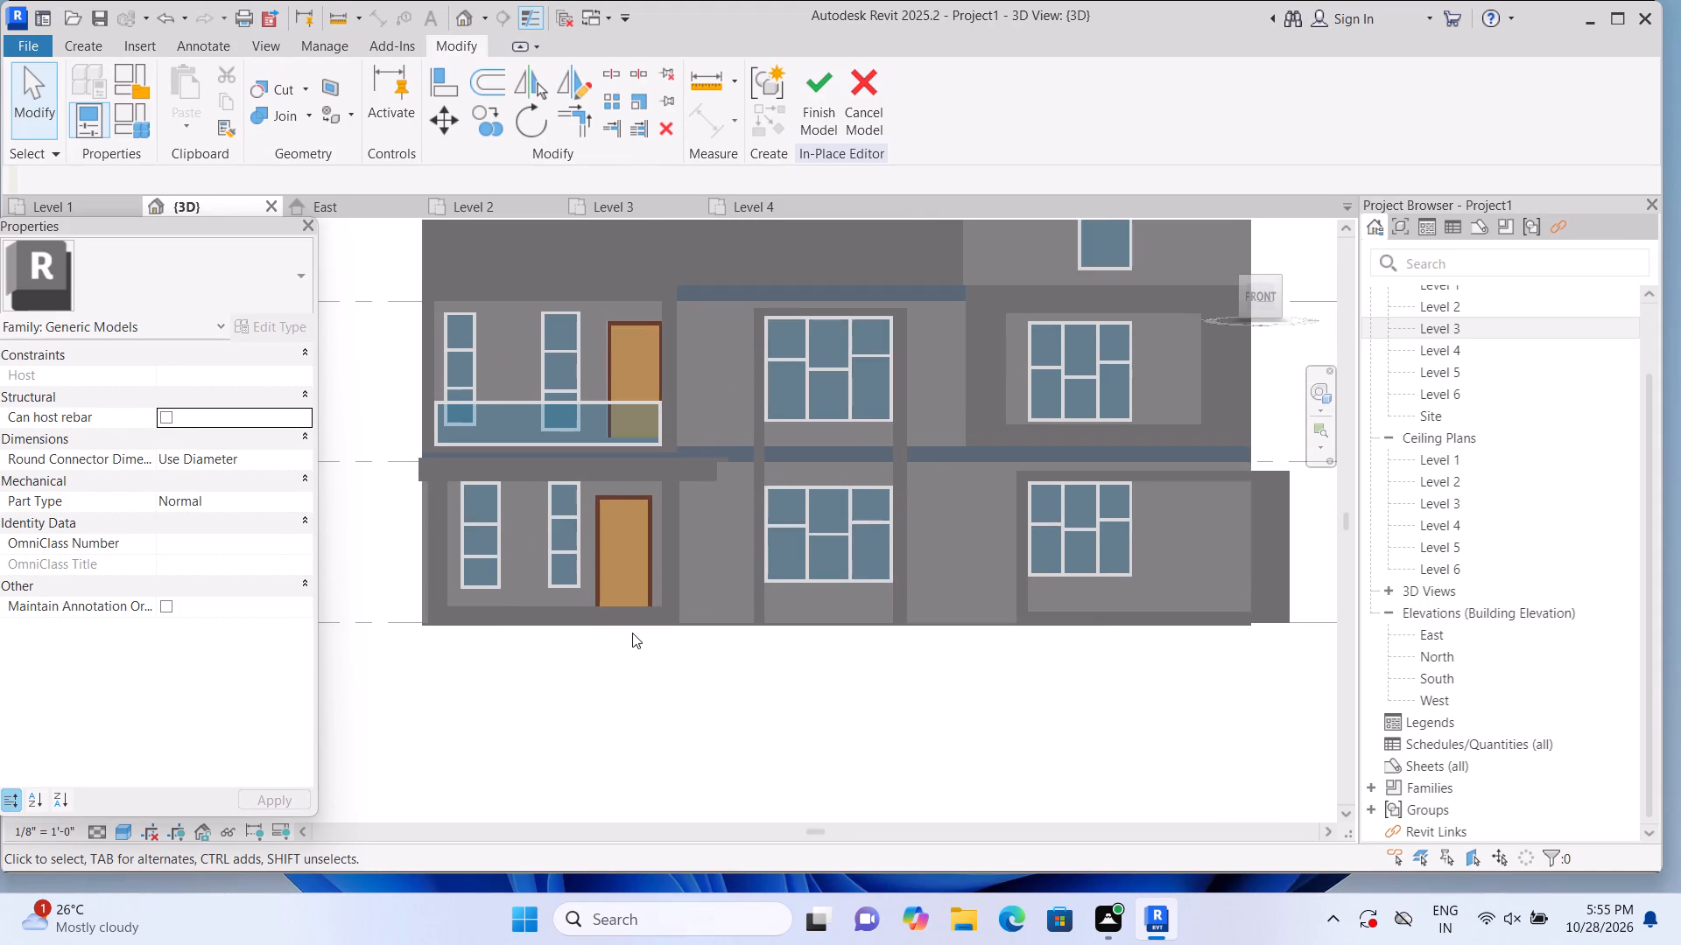
{"action": "scroll", "coordinate": [538, 432], "scroll_direction": "up", "scroll_amount": 2}
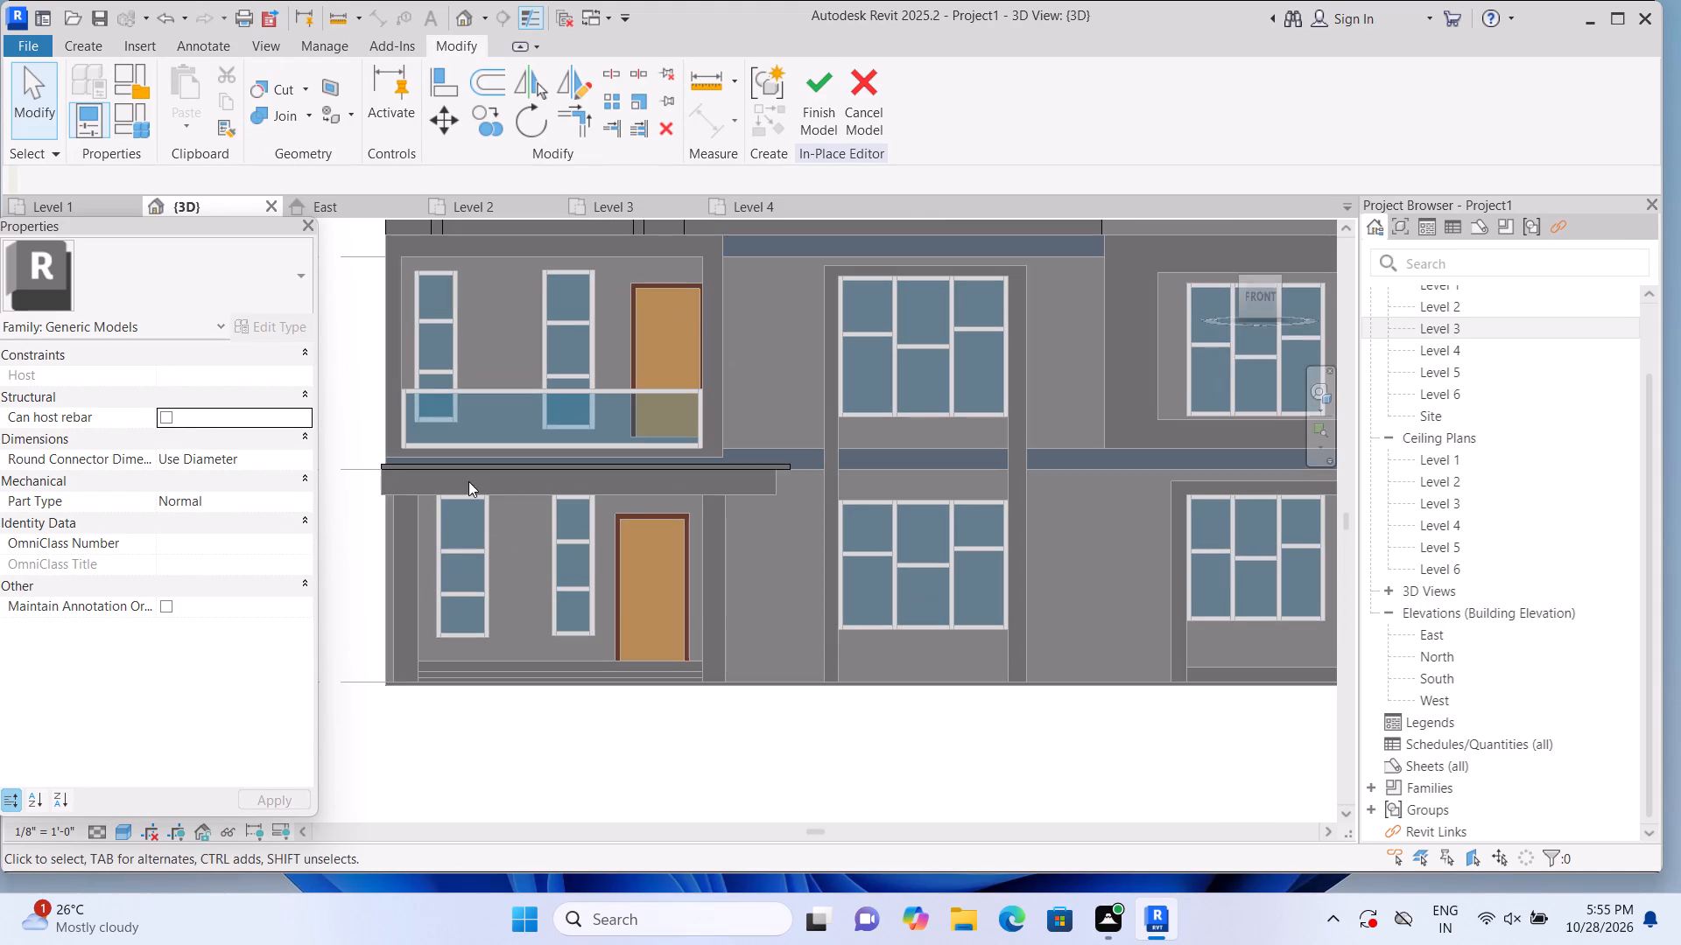
{"action": "left_click", "coordinate": [790, 465]}
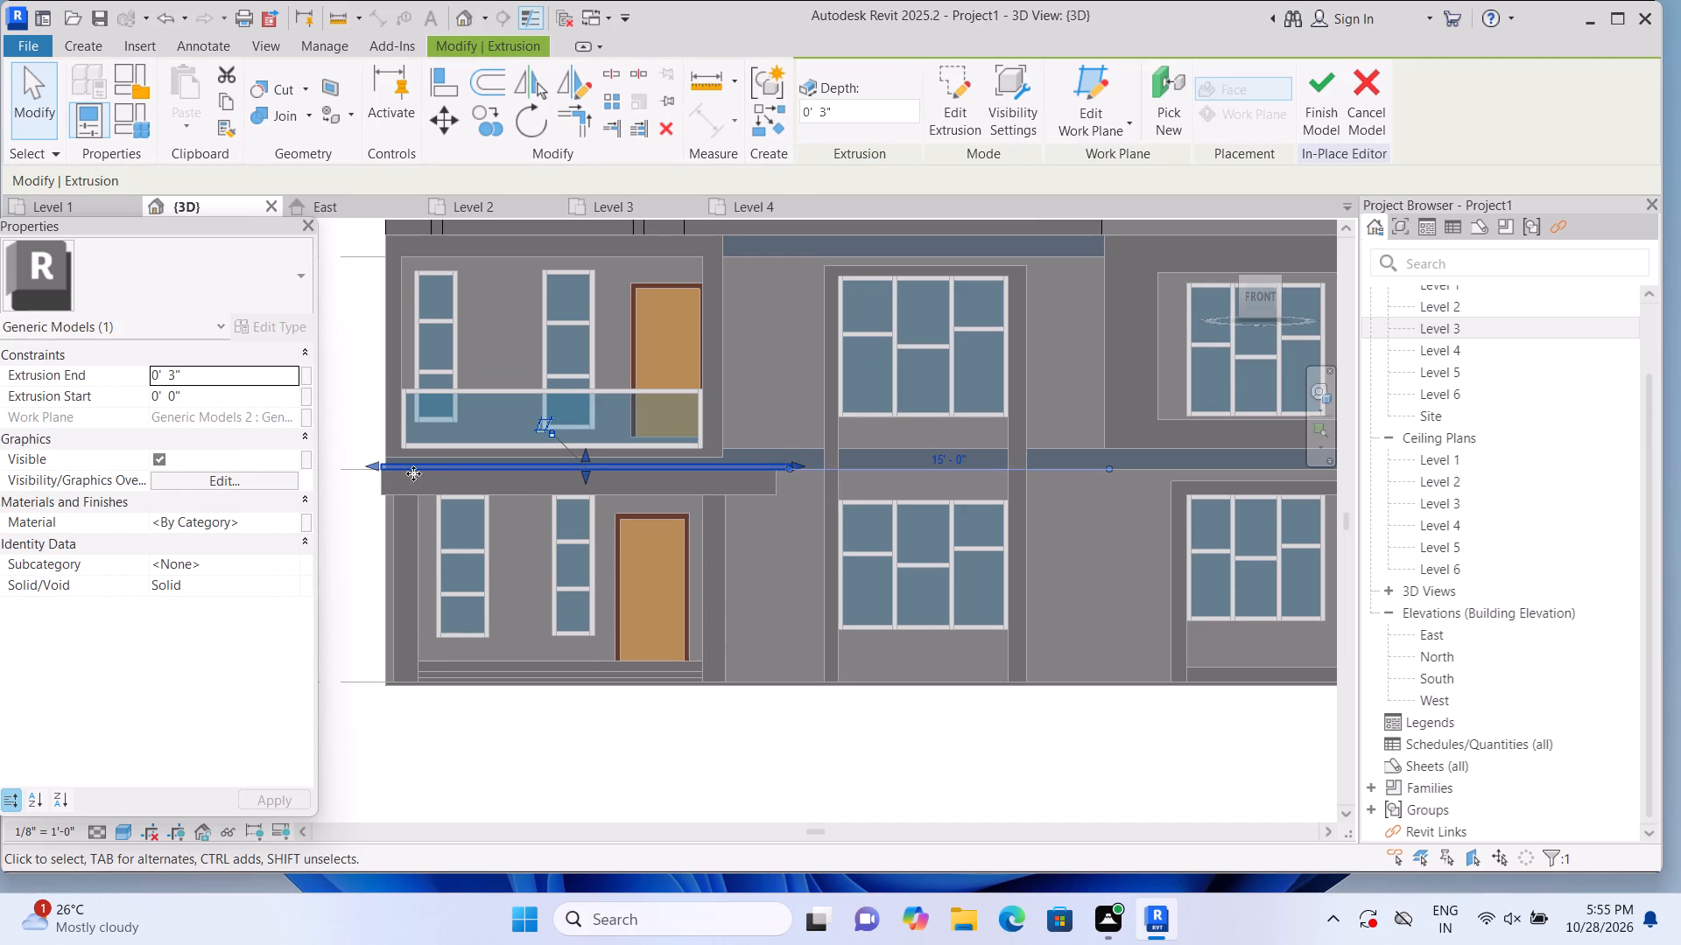
{"action": "left_click", "coordinate": [370, 464]}
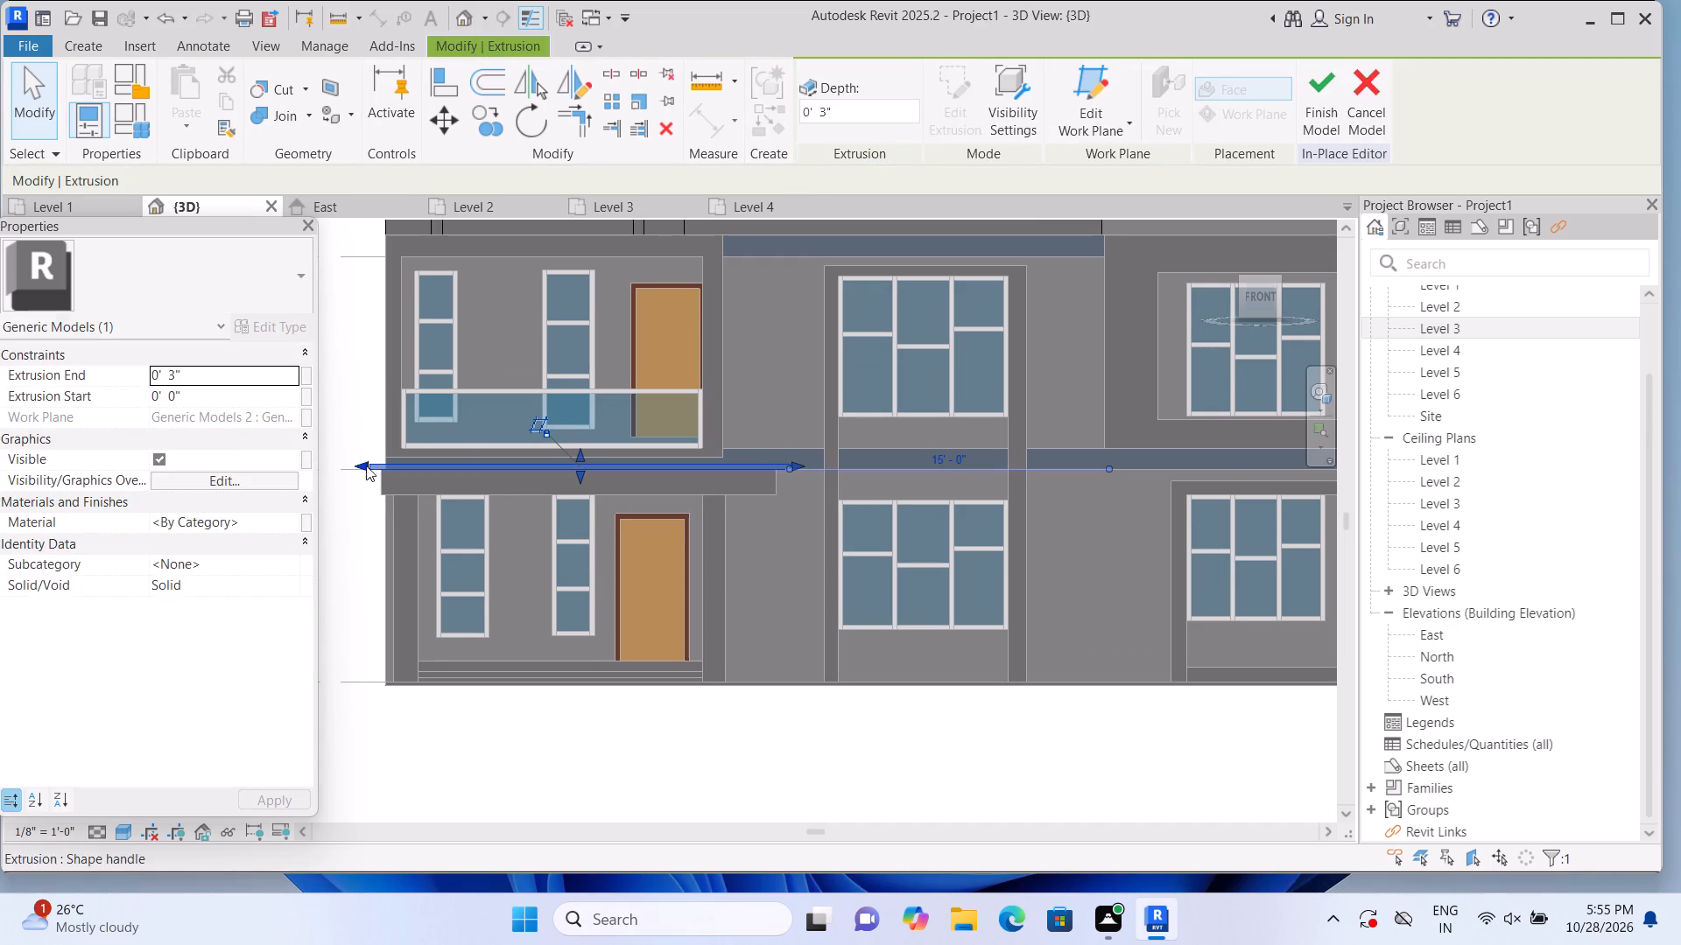
{"action": "left_click", "coordinate": [362, 501]}
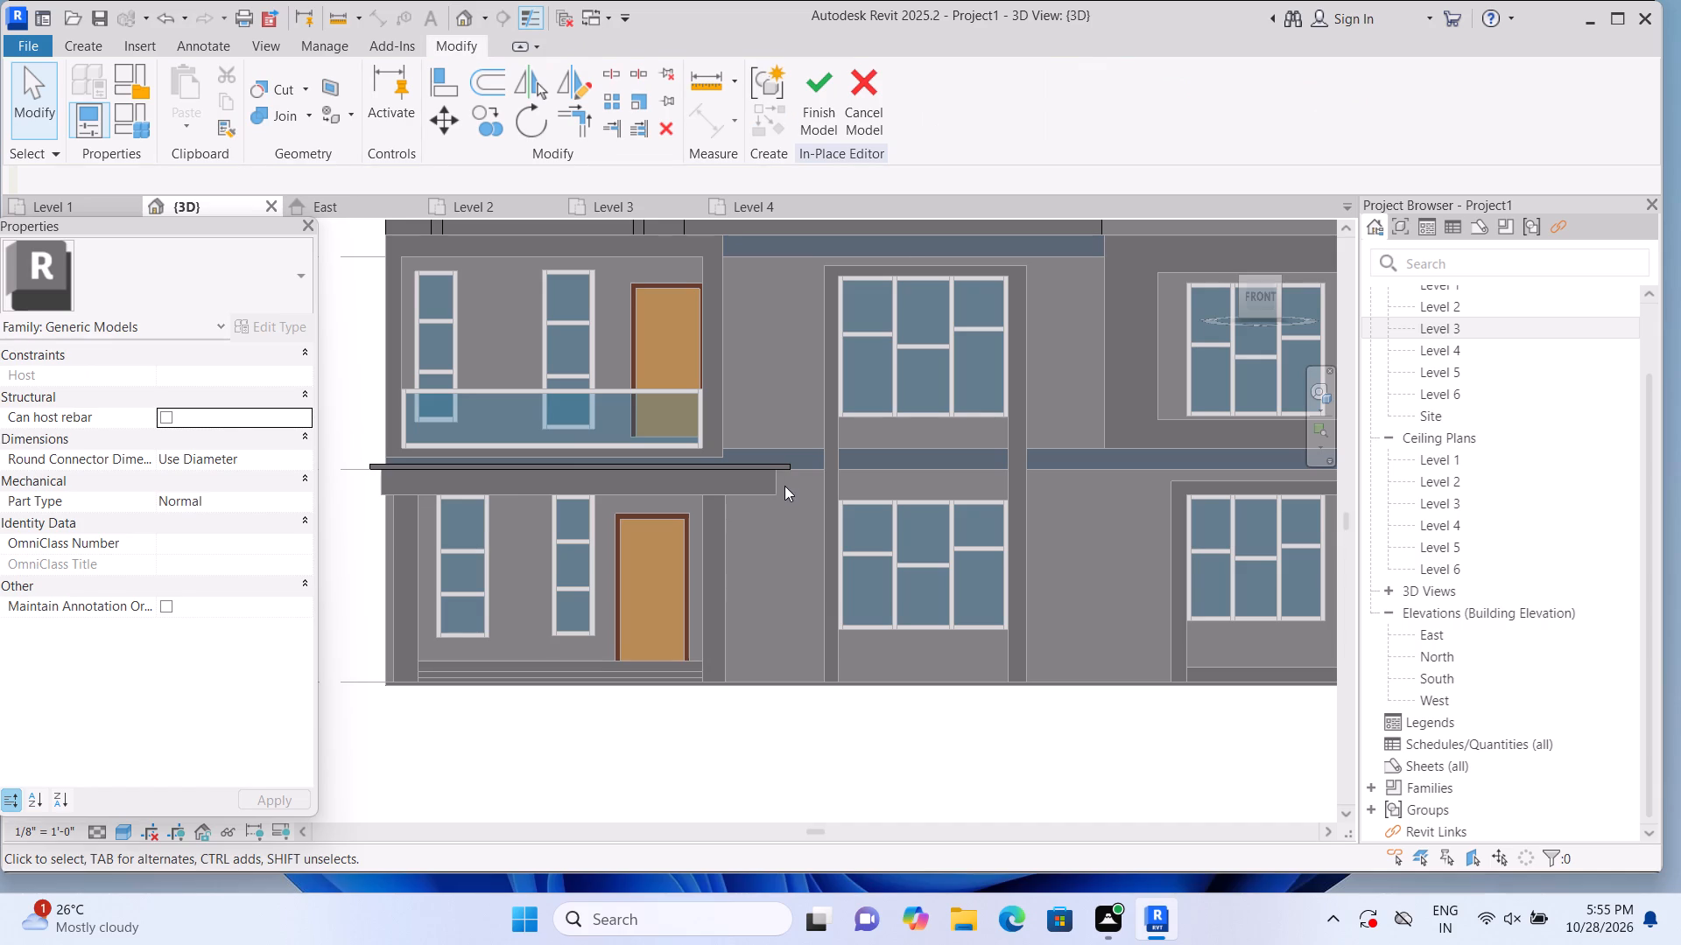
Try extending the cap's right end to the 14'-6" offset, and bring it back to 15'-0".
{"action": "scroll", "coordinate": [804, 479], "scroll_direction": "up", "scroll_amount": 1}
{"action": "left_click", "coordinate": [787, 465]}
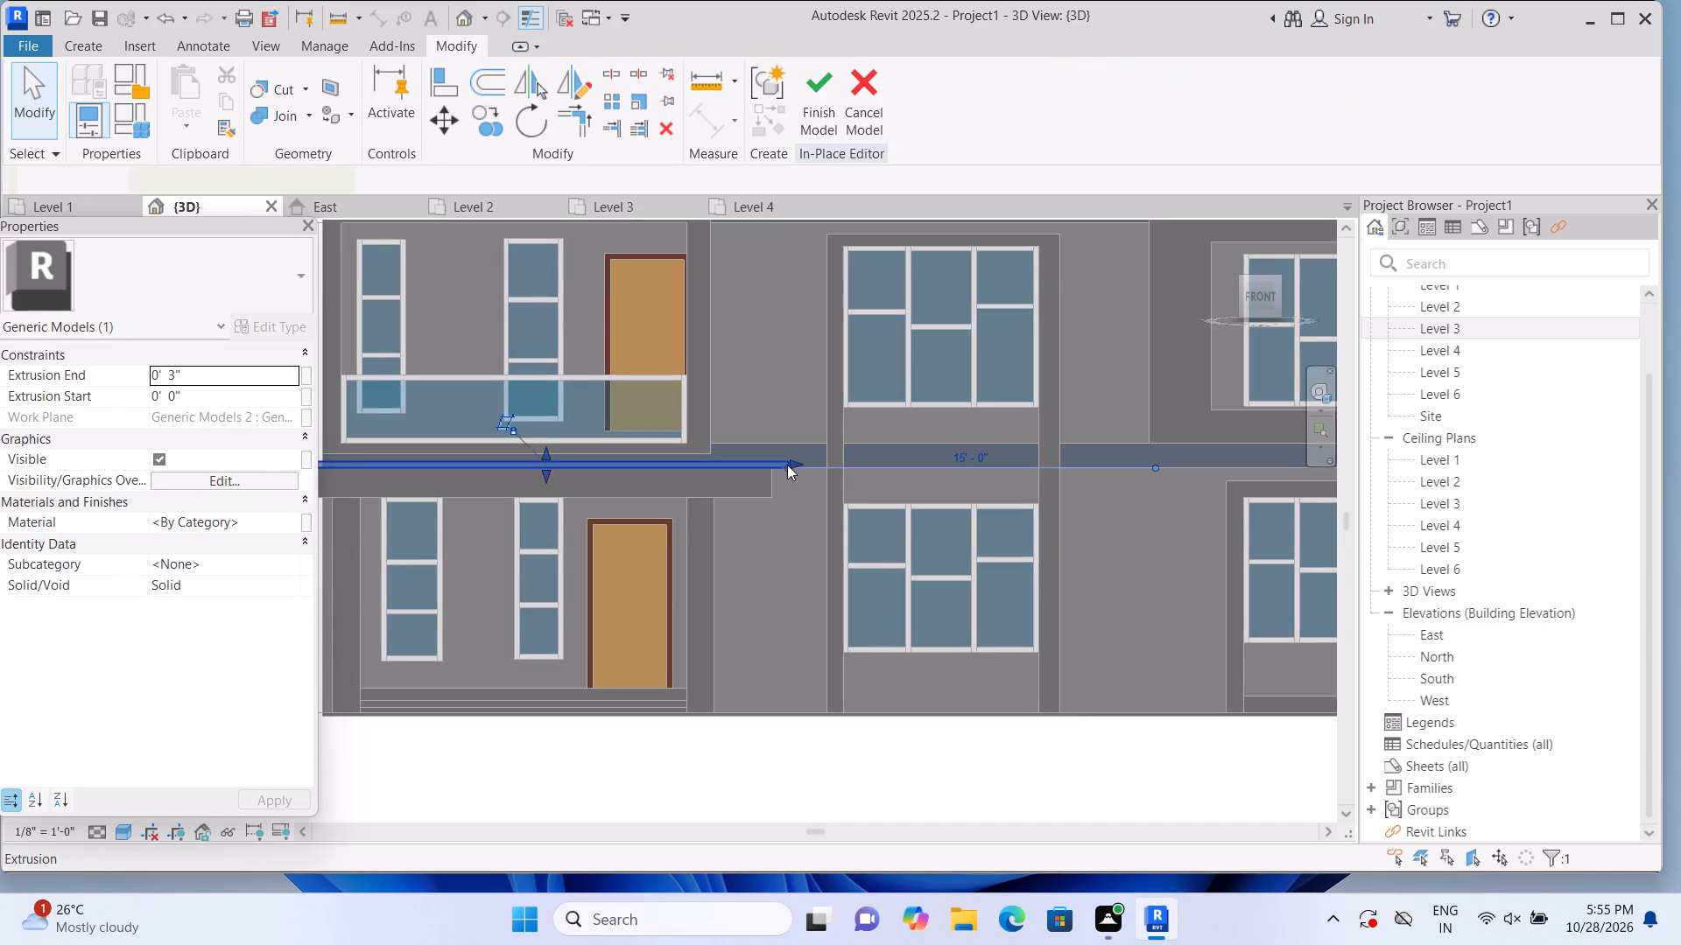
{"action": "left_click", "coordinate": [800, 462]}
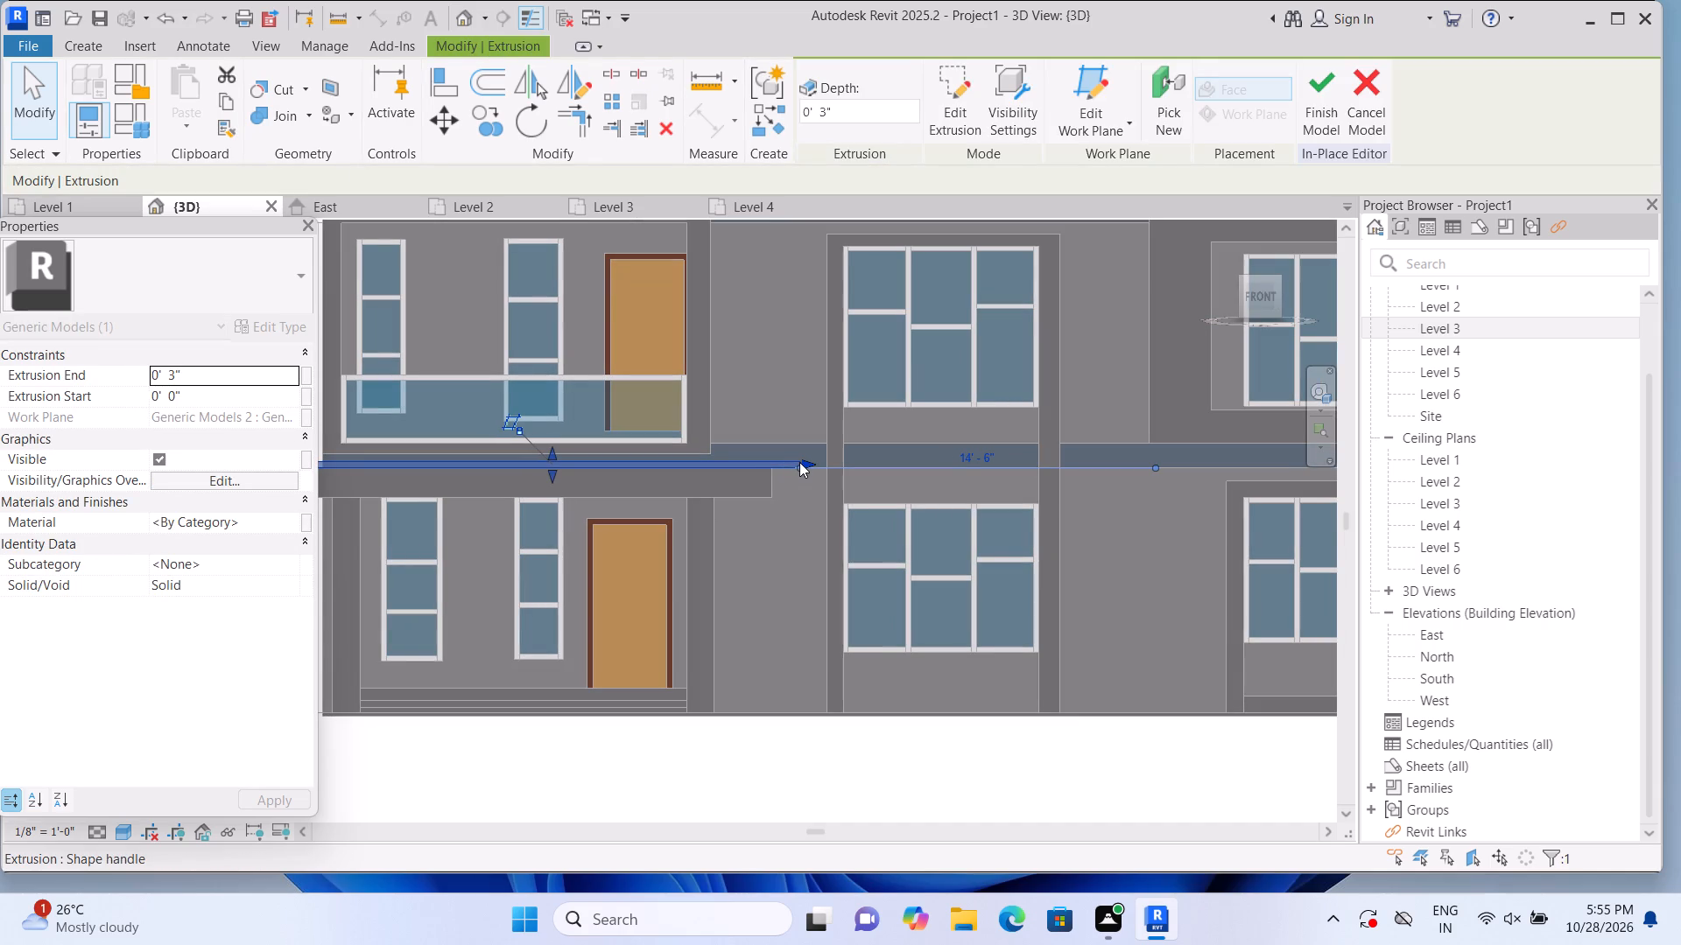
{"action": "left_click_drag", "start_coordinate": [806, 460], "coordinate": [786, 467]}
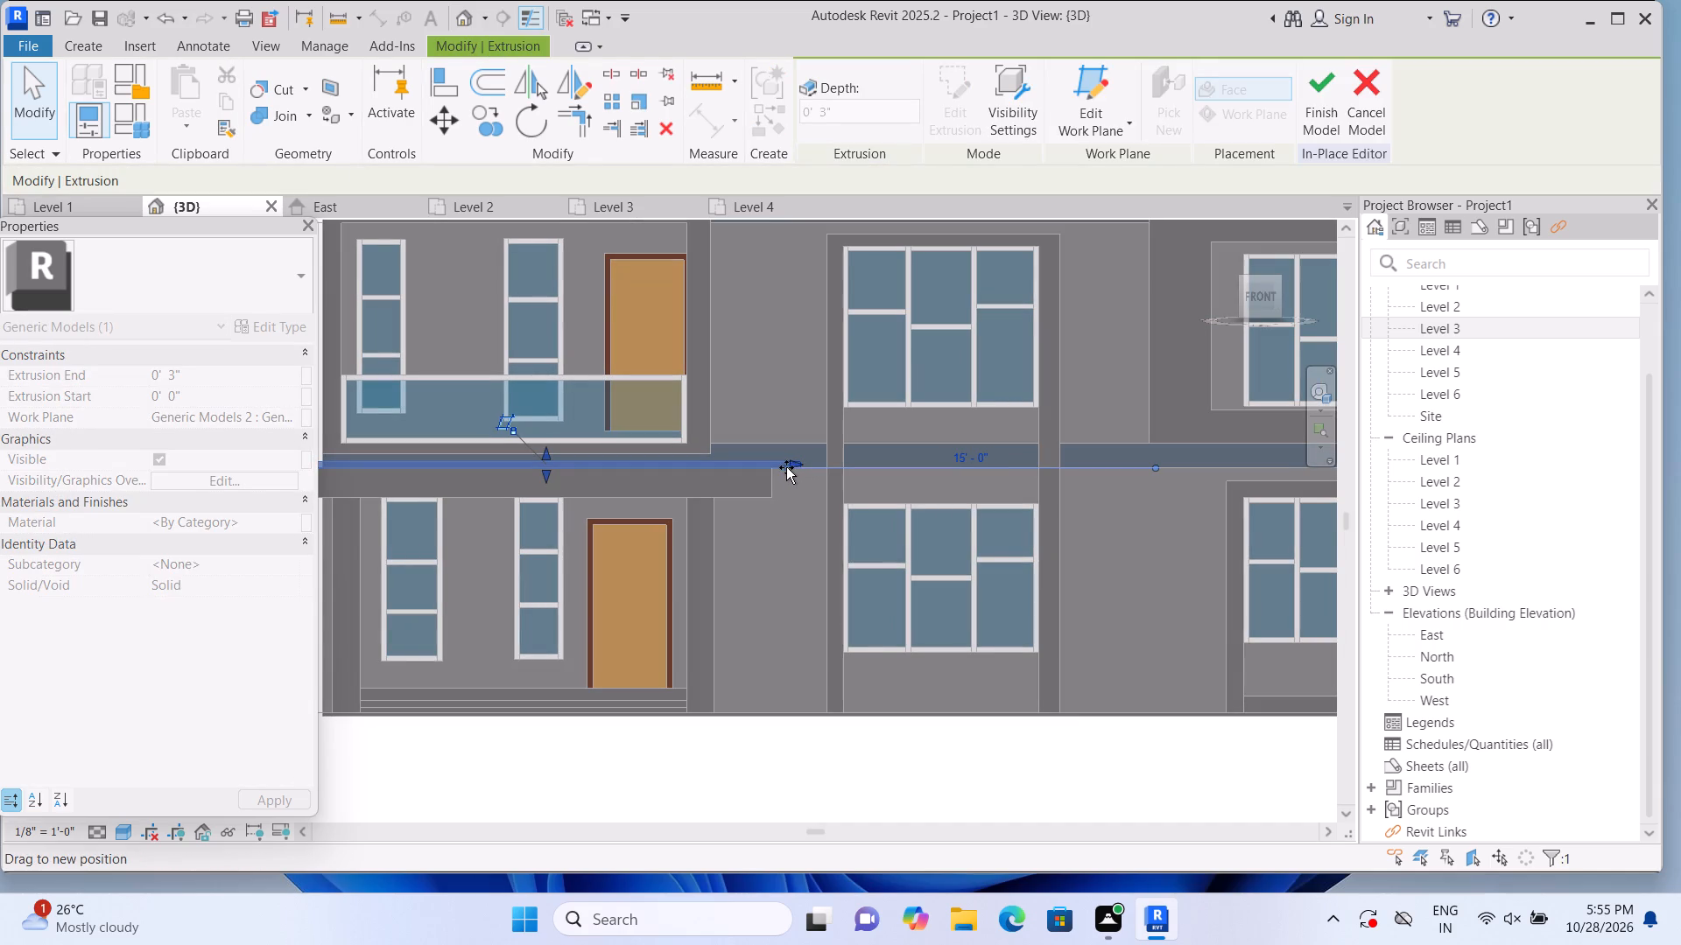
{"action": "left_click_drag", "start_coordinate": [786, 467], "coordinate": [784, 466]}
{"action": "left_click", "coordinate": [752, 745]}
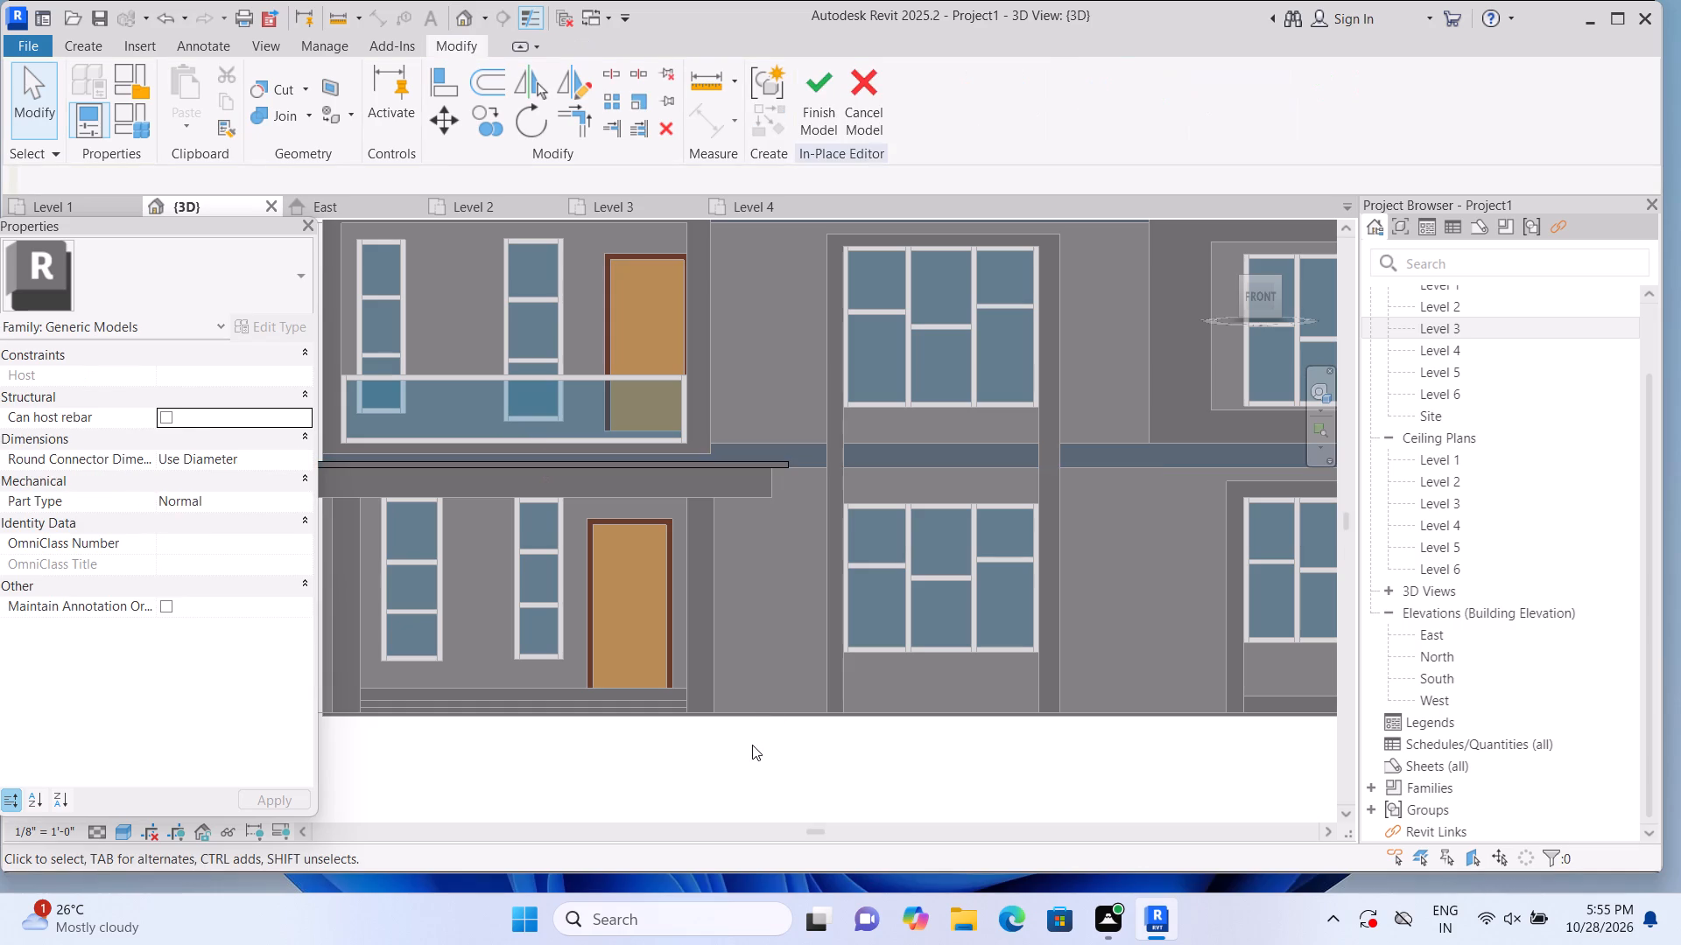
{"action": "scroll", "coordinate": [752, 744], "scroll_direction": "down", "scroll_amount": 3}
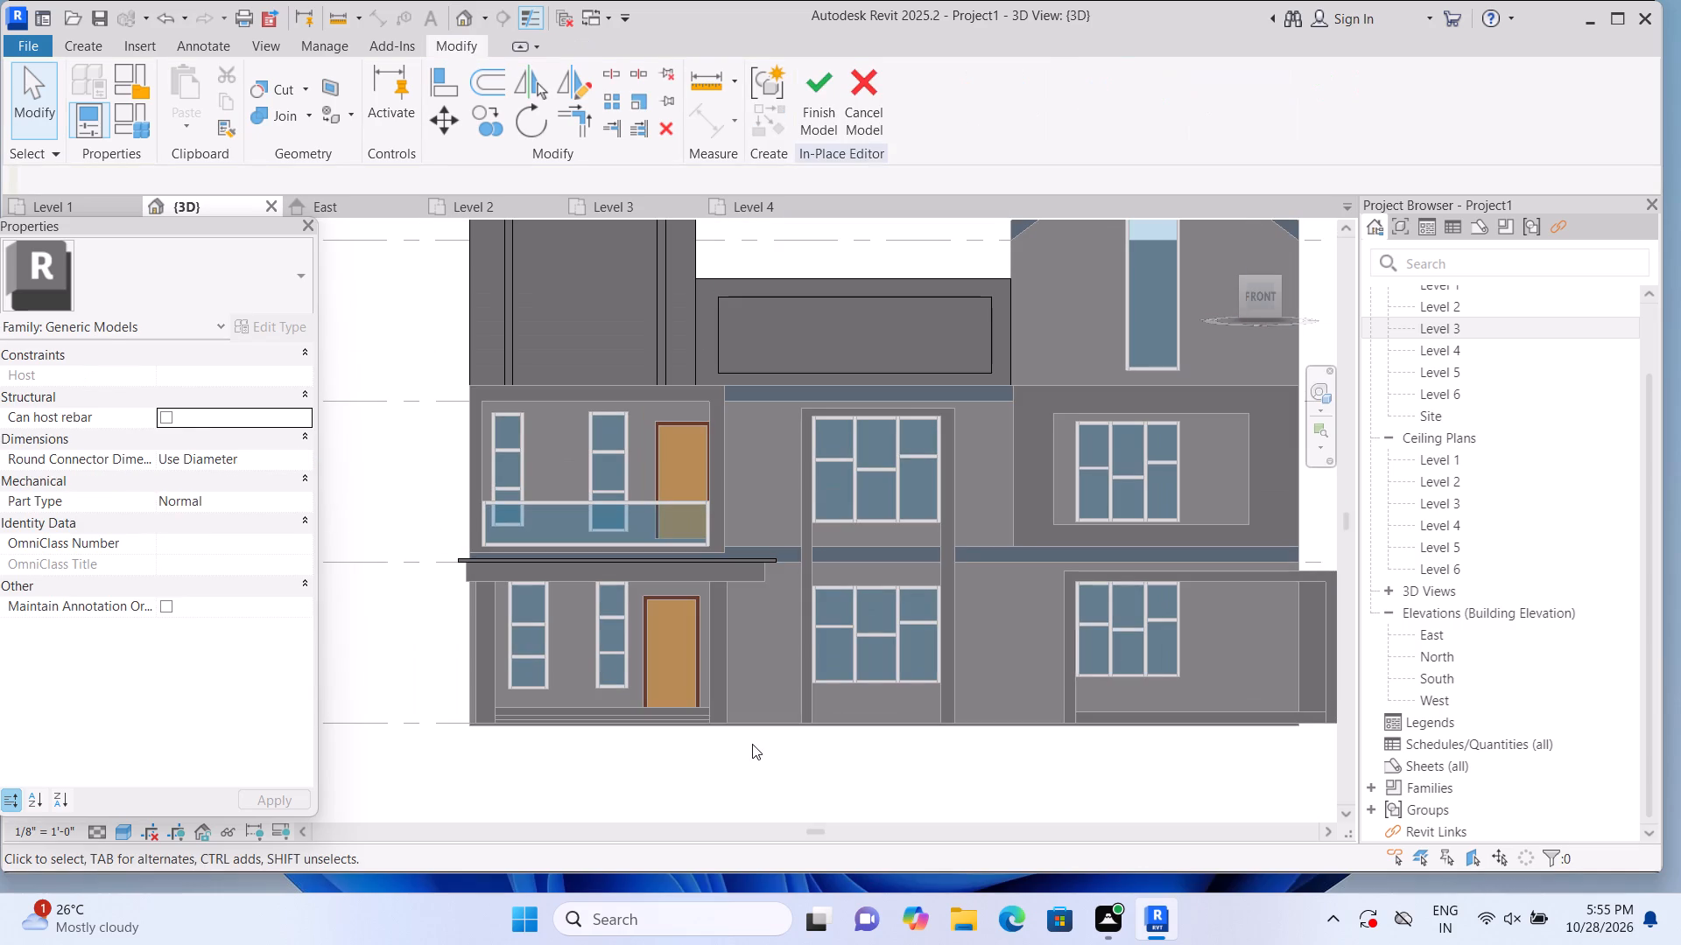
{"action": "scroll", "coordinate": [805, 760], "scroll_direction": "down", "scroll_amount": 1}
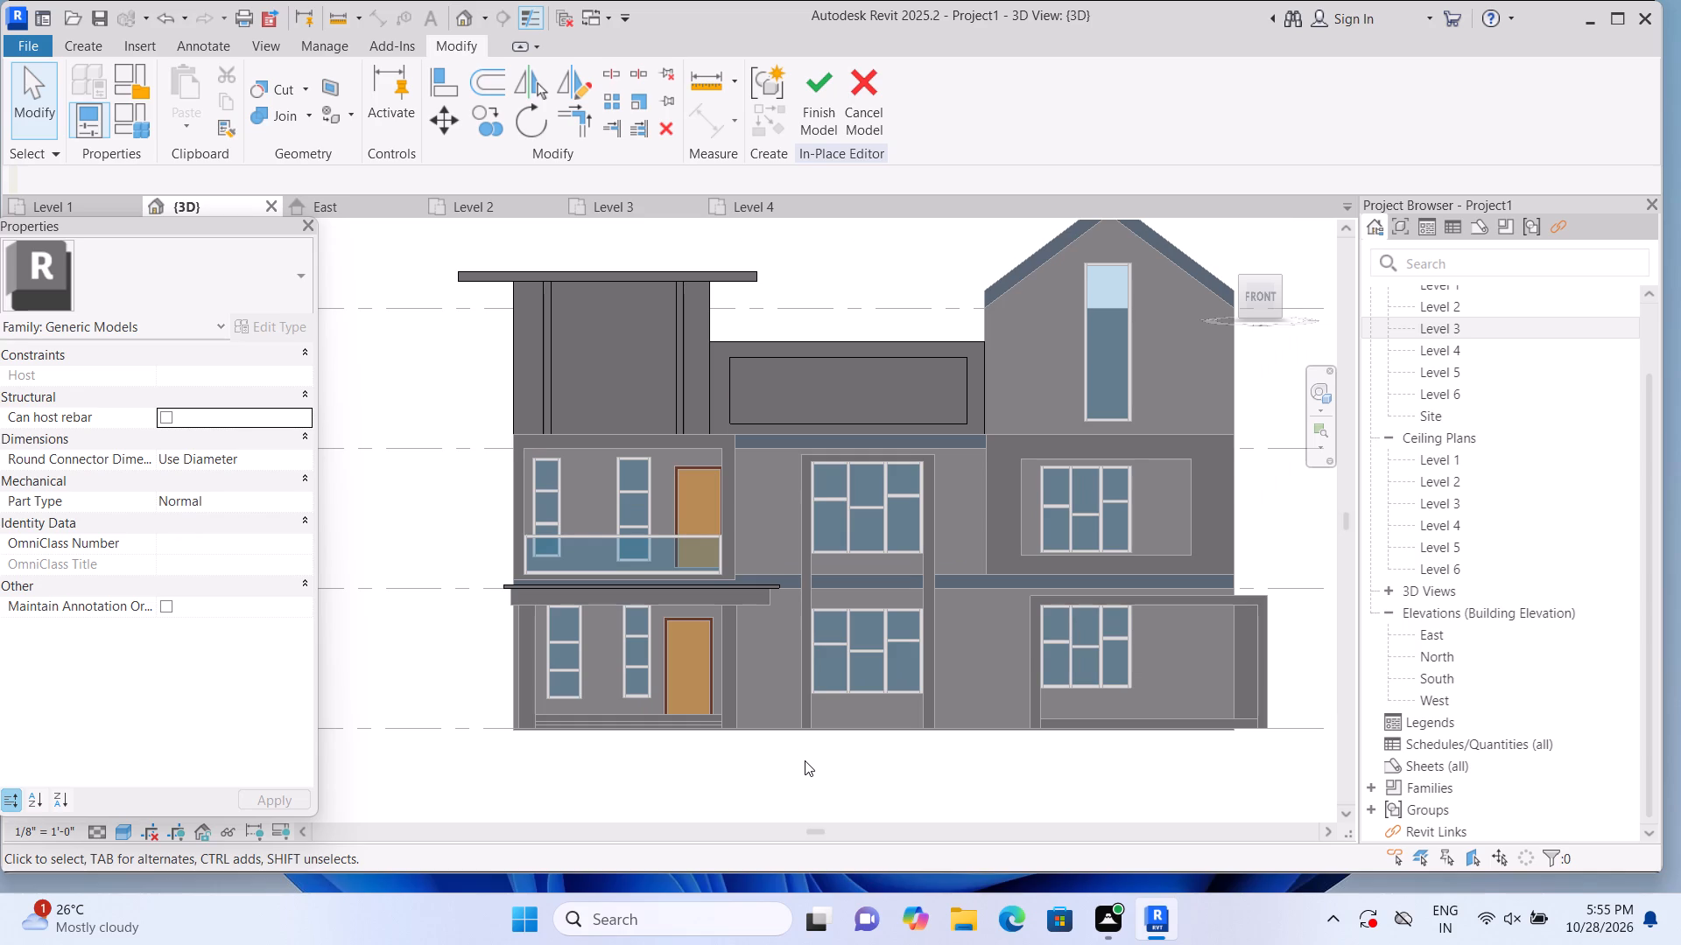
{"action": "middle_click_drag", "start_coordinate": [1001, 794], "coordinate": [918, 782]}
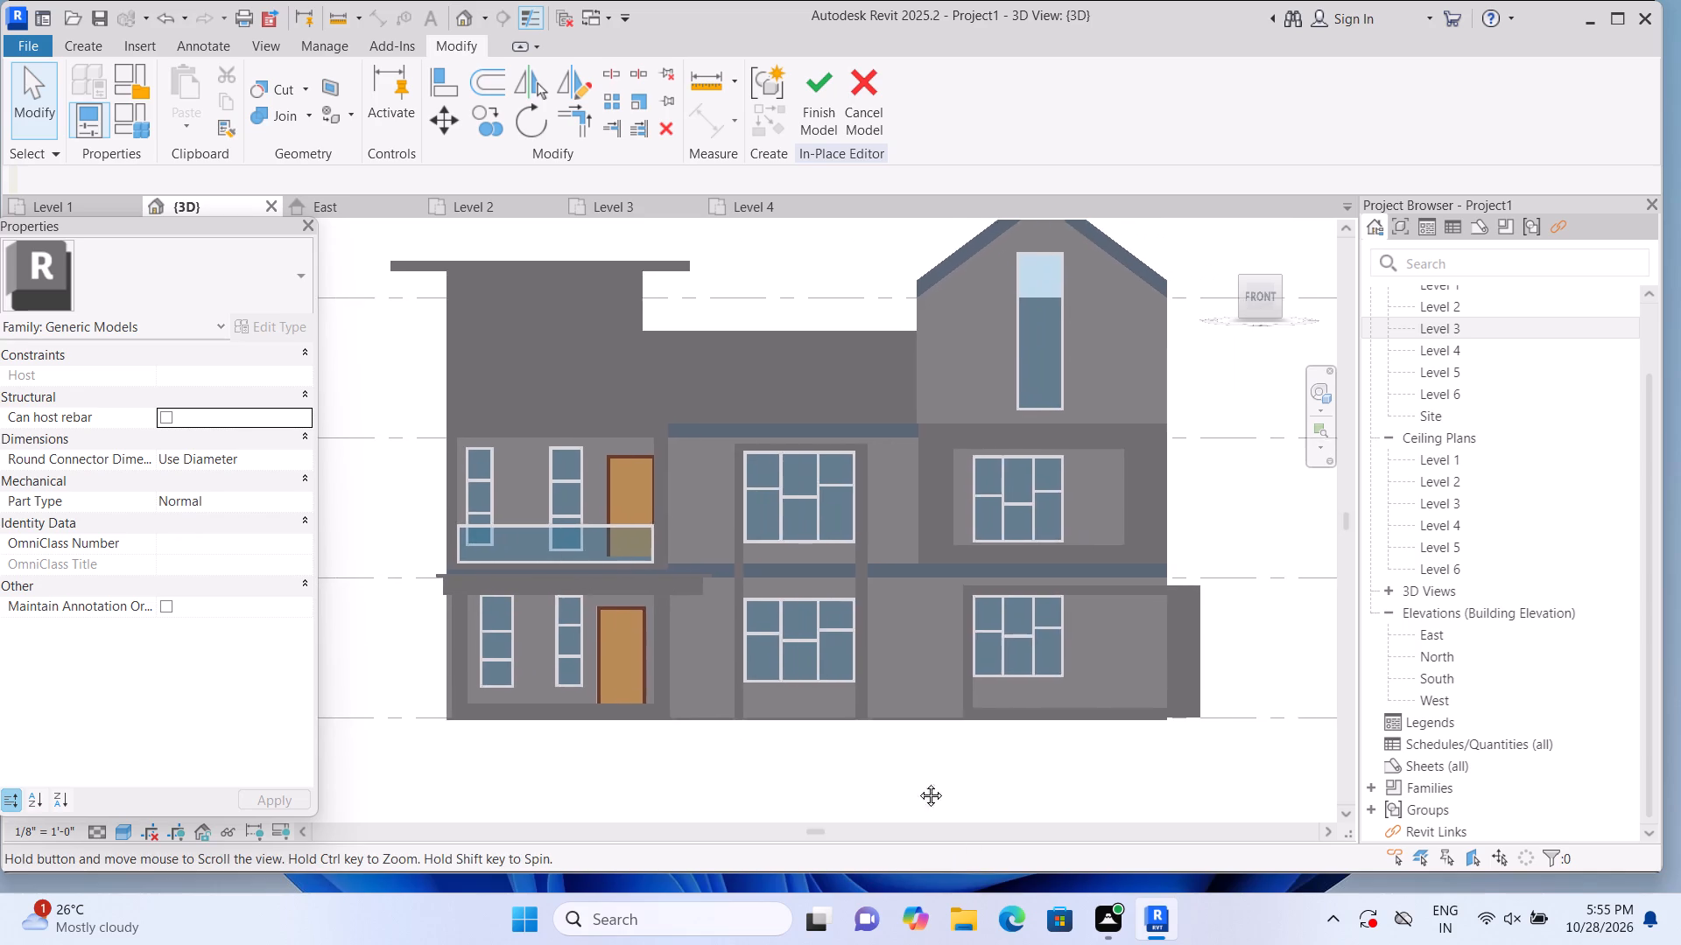
Examine the whole building from the home 3D view and the front facade from the front view.
{"action": "middle_click_drag", "start_coordinate": [918, 782], "coordinate": [816, 780]}
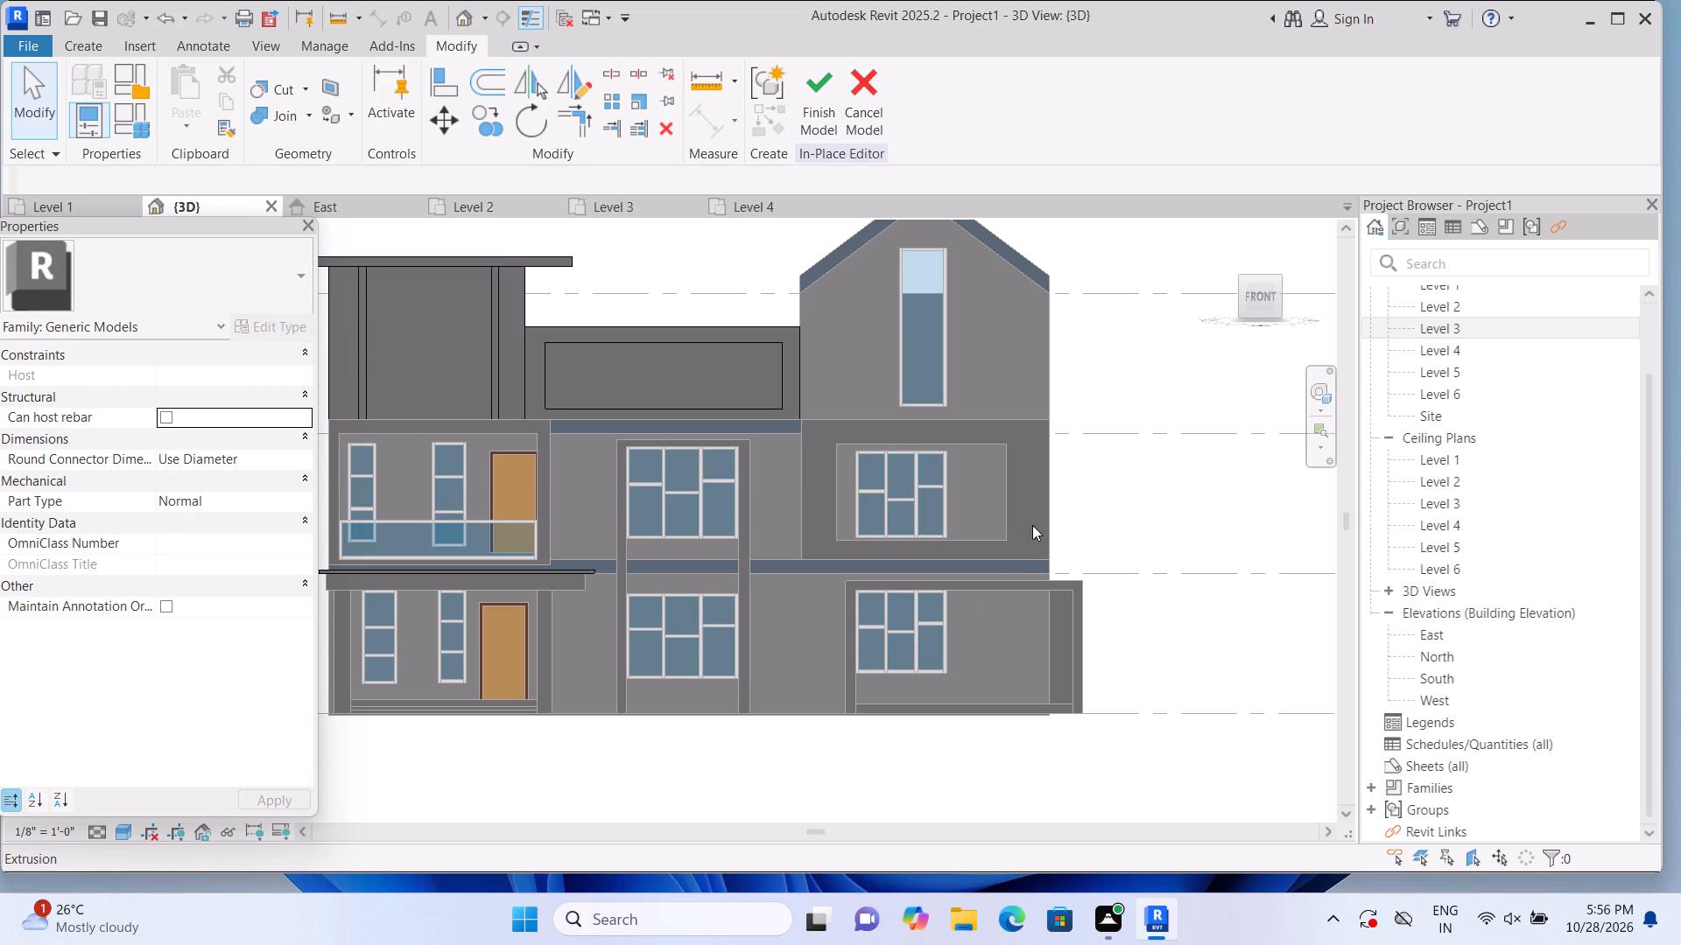
{"action": "left_click", "coordinate": [1222, 237]}
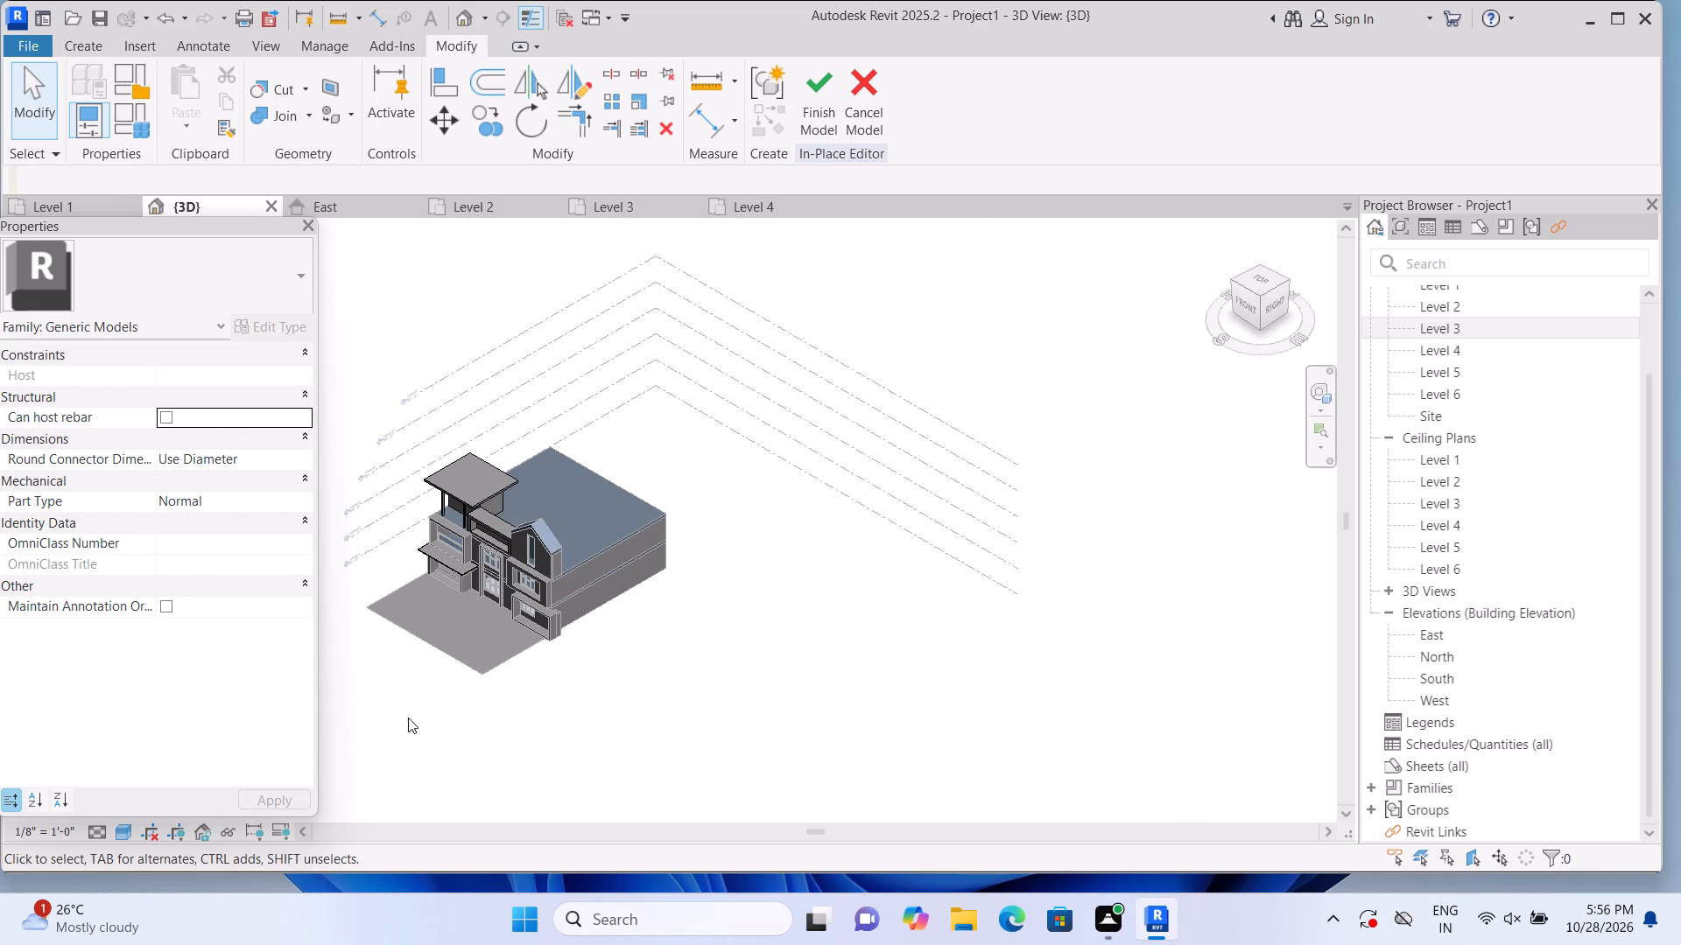
{"action": "scroll", "coordinate": [408, 717], "scroll_direction": "up", "scroll_amount": 9}
{"action": "scroll", "coordinate": [497, 591], "scroll_direction": "up", "scroll_amount": 1}
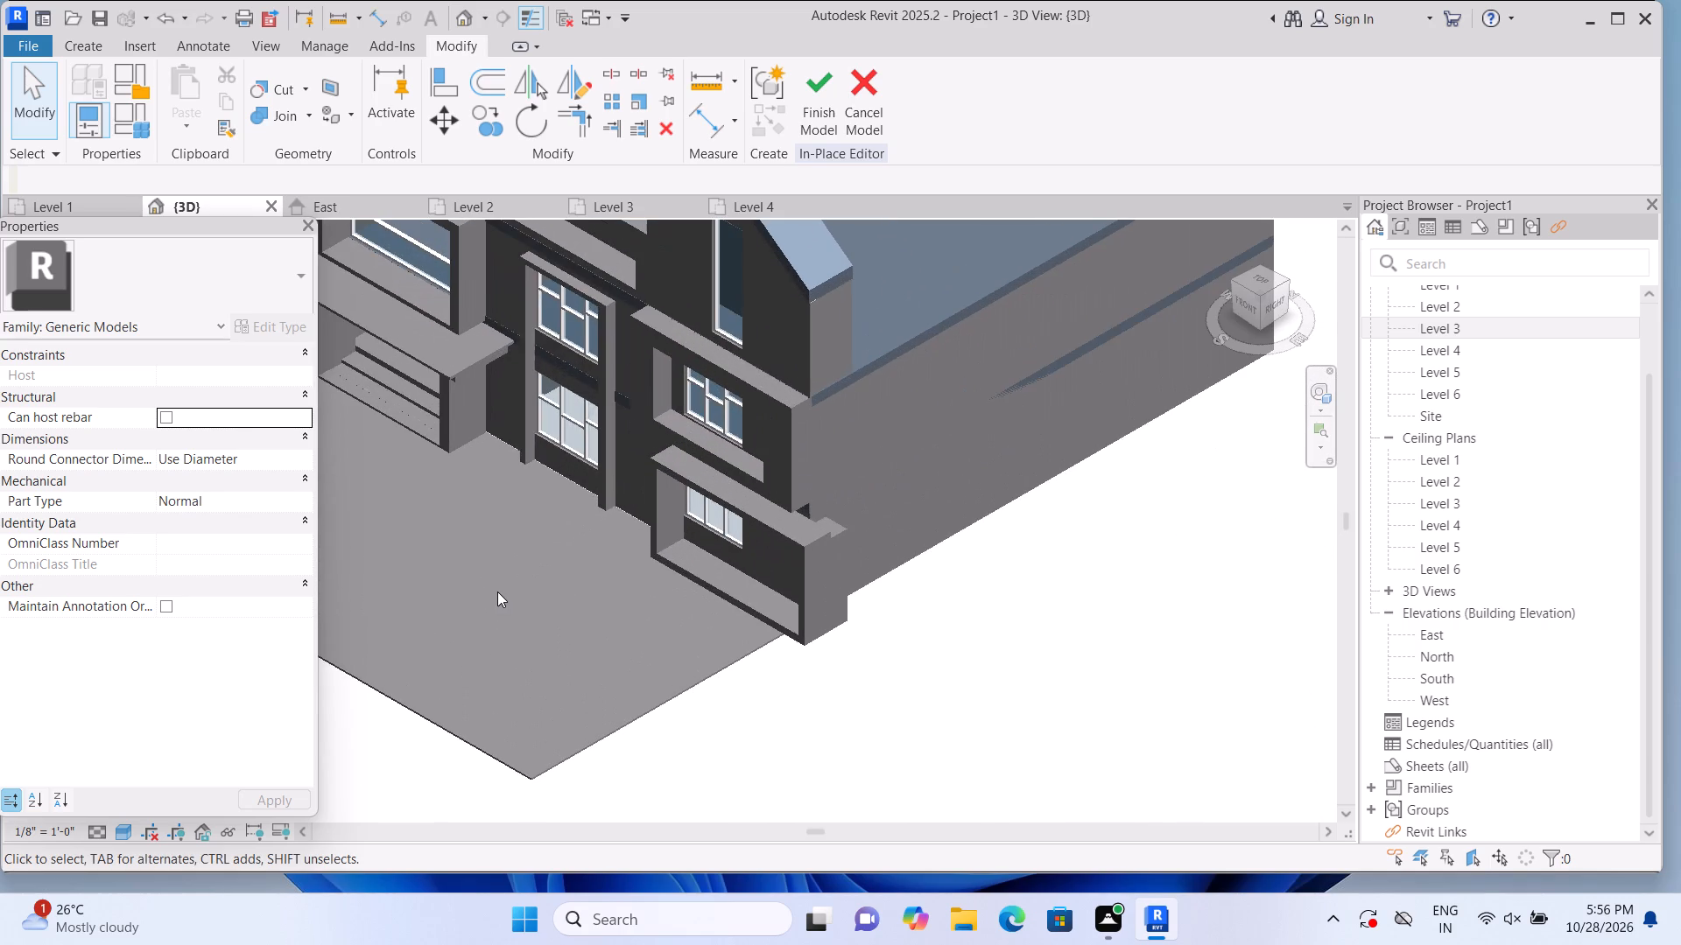
{"action": "scroll", "coordinate": [1094, 615], "scroll_direction": "down", "scroll_amount": 2}
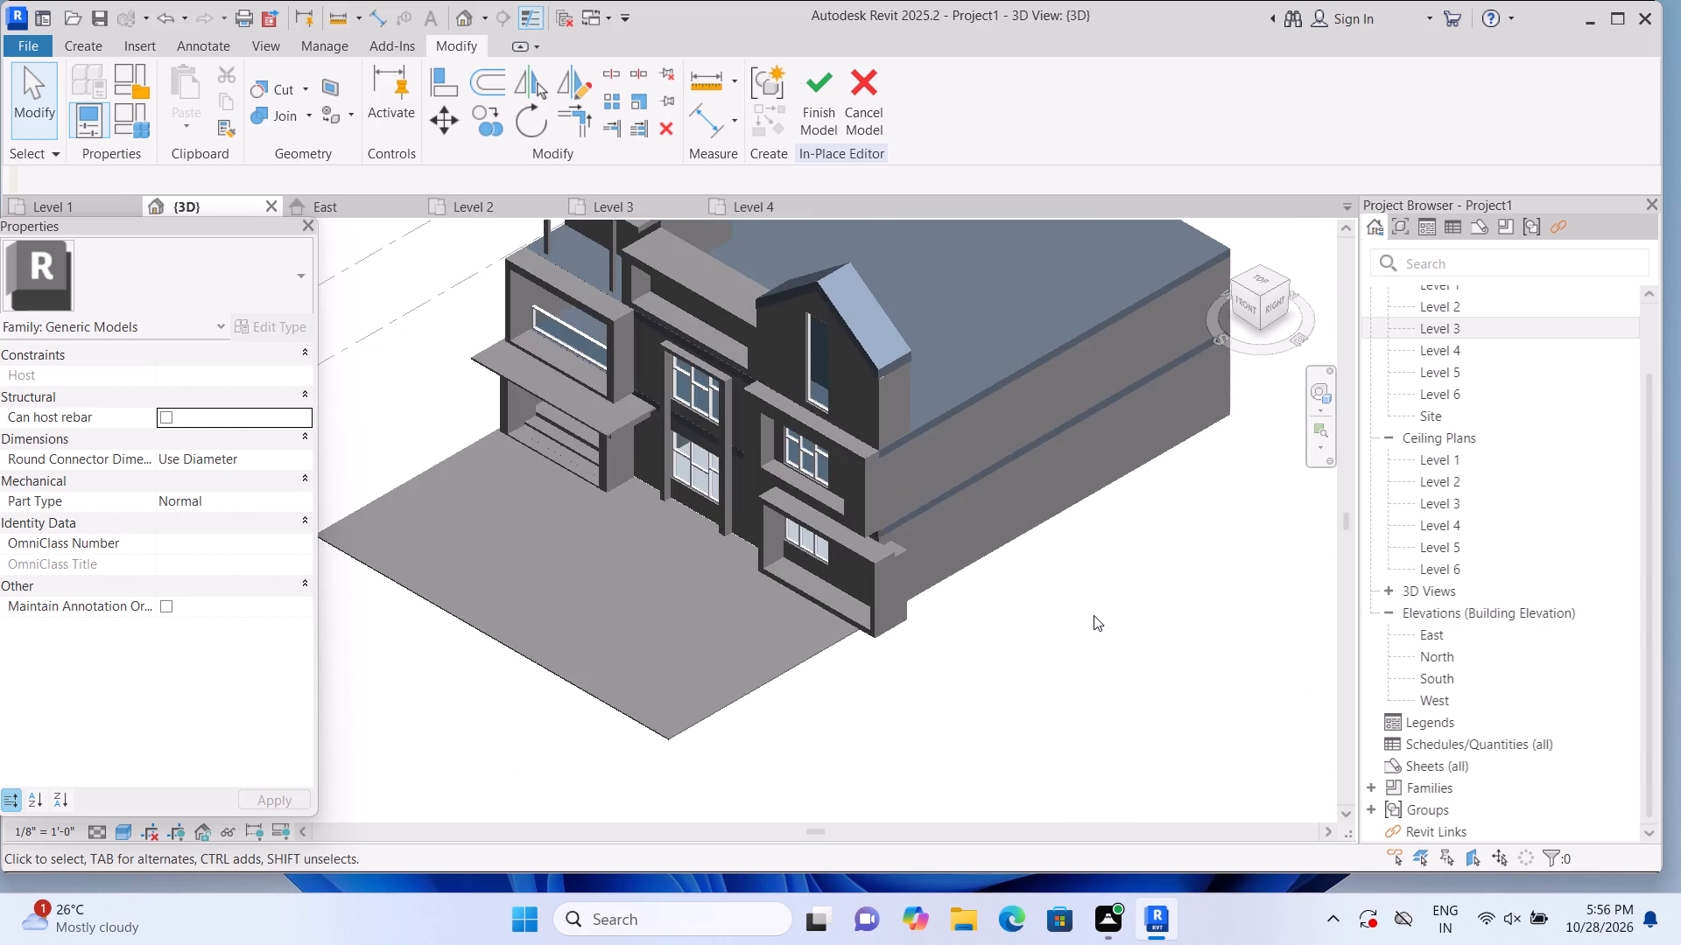
{"action": "scroll", "coordinate": [1095, 625], "scroll_direction": "down", "scroll_amount": 2}
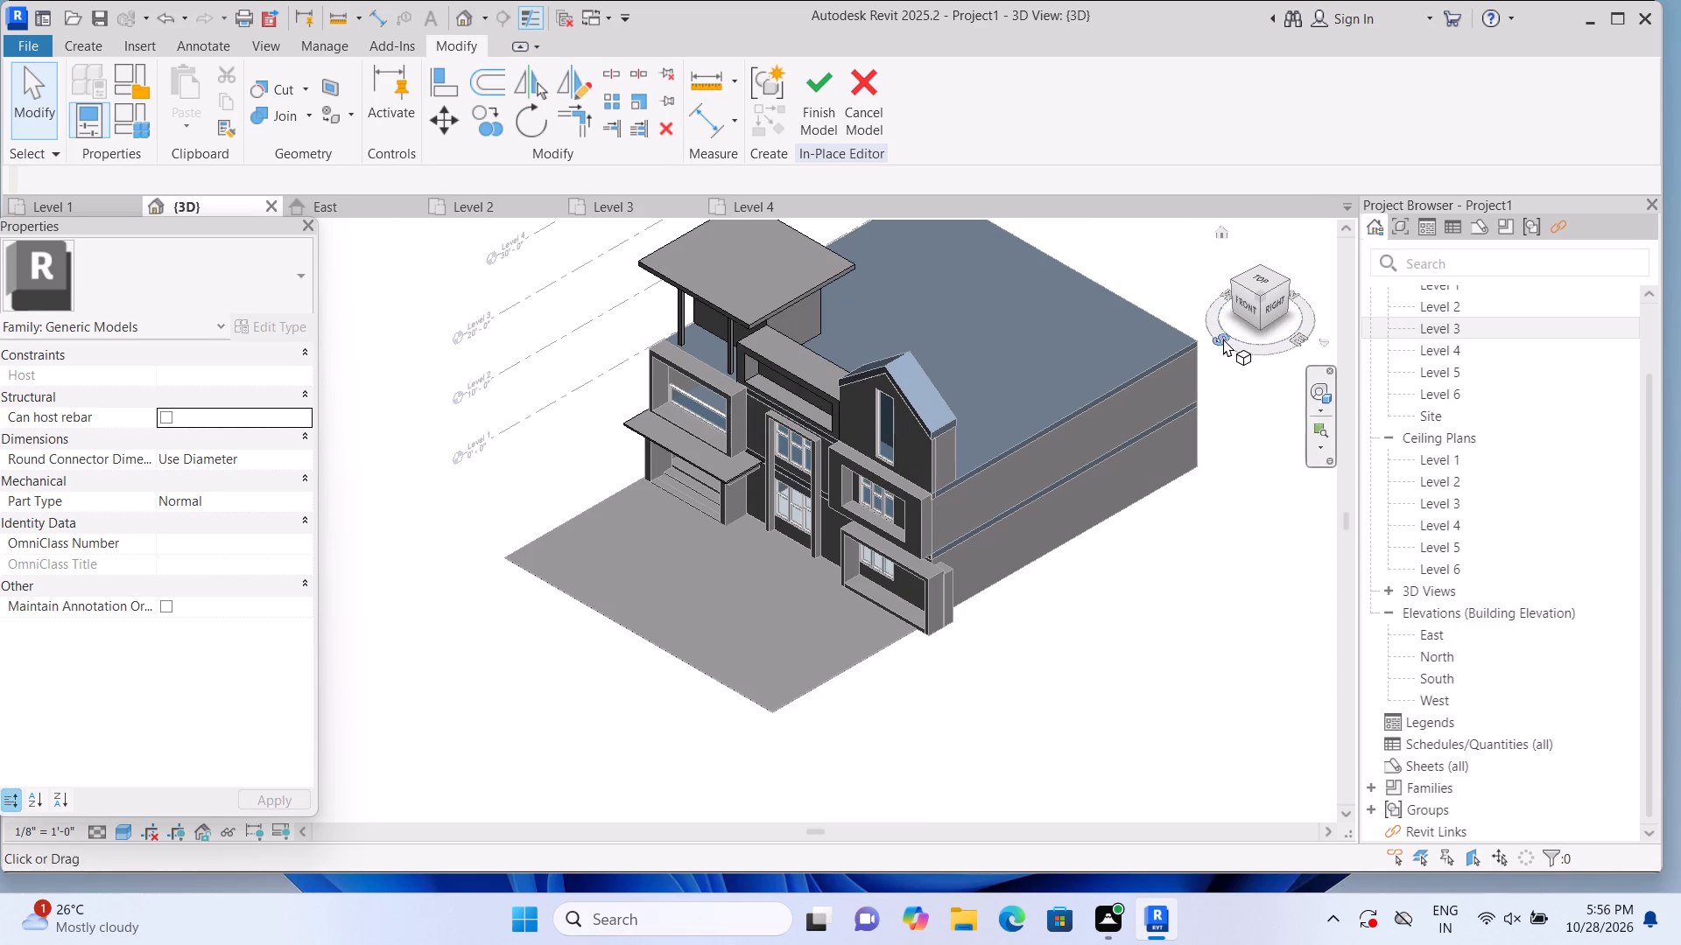
{"action": "left_click", "coordinate": [1252, 310]}
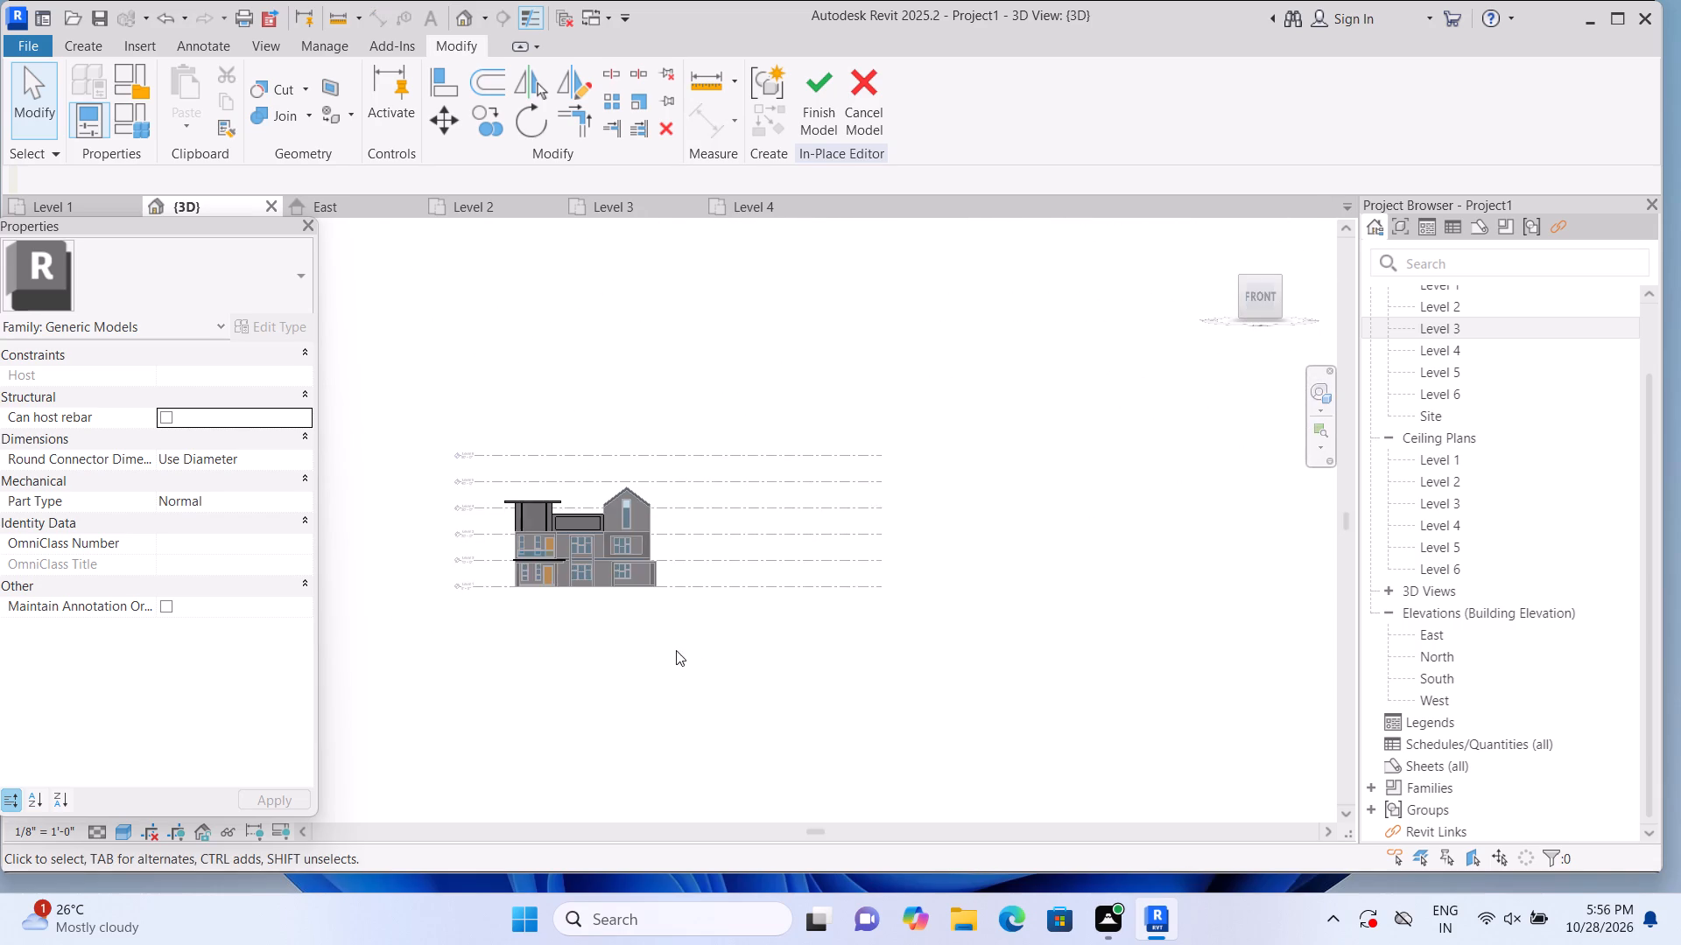
{"action": "scroll", "coordinate": [503, 529], "scroll_direction": "up", "scroll_amount": 9}
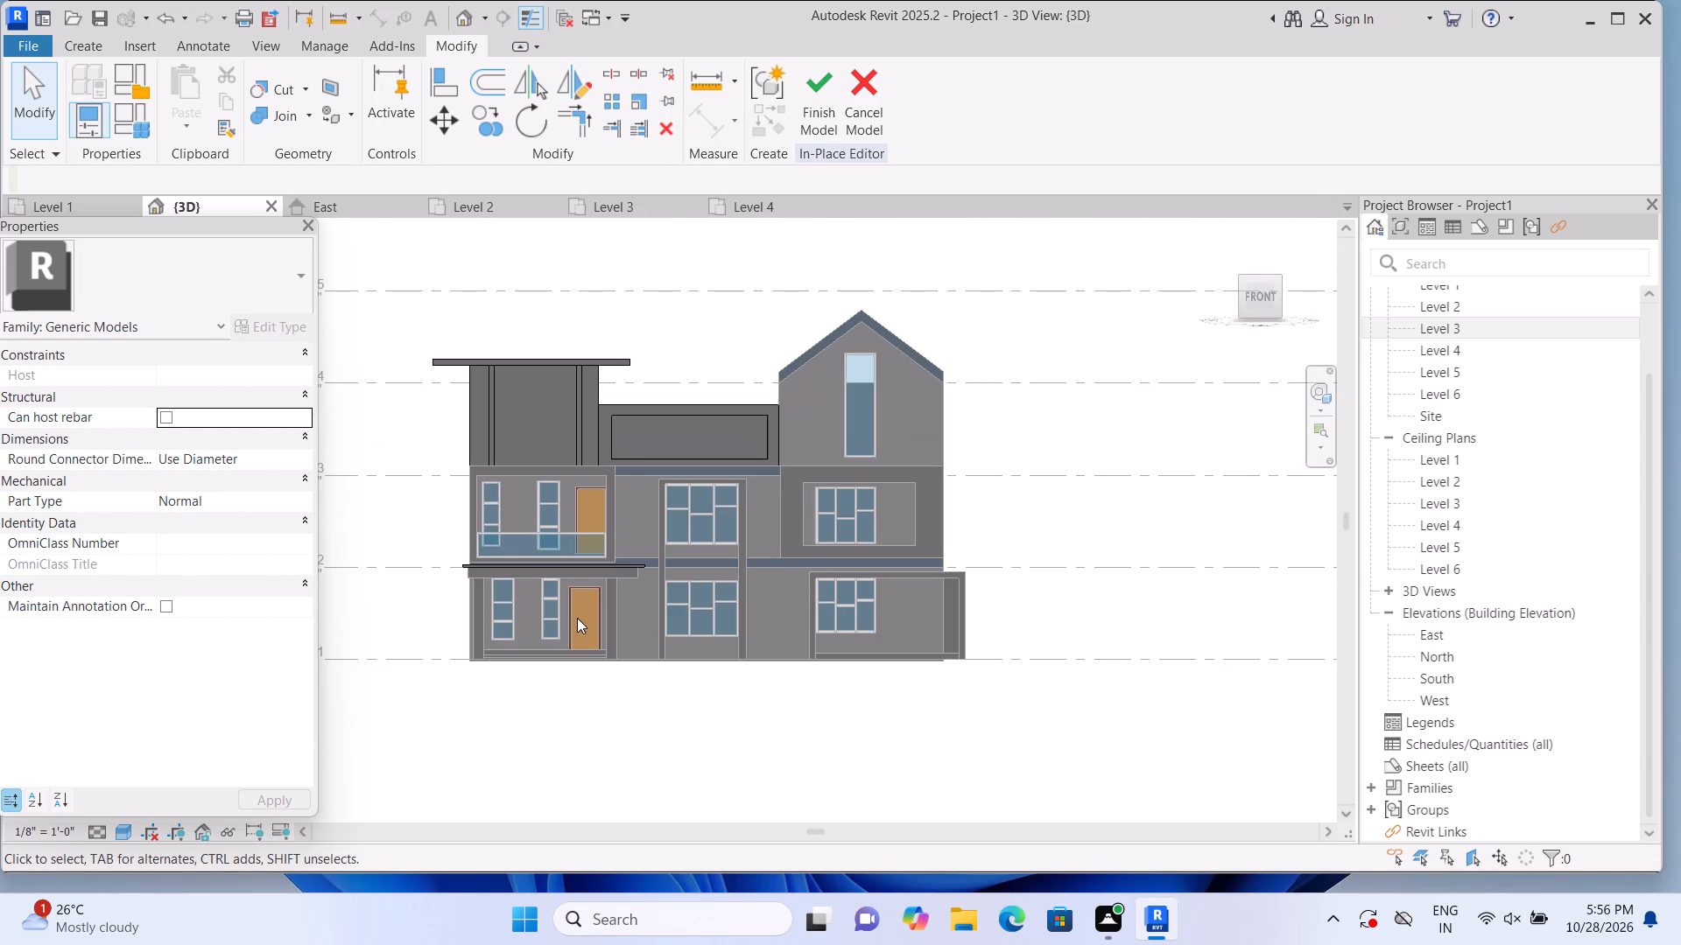
{"action": "scroll", "coordinate": [582, 612], "scroll_direction": "up", "scroll_amount": 1}
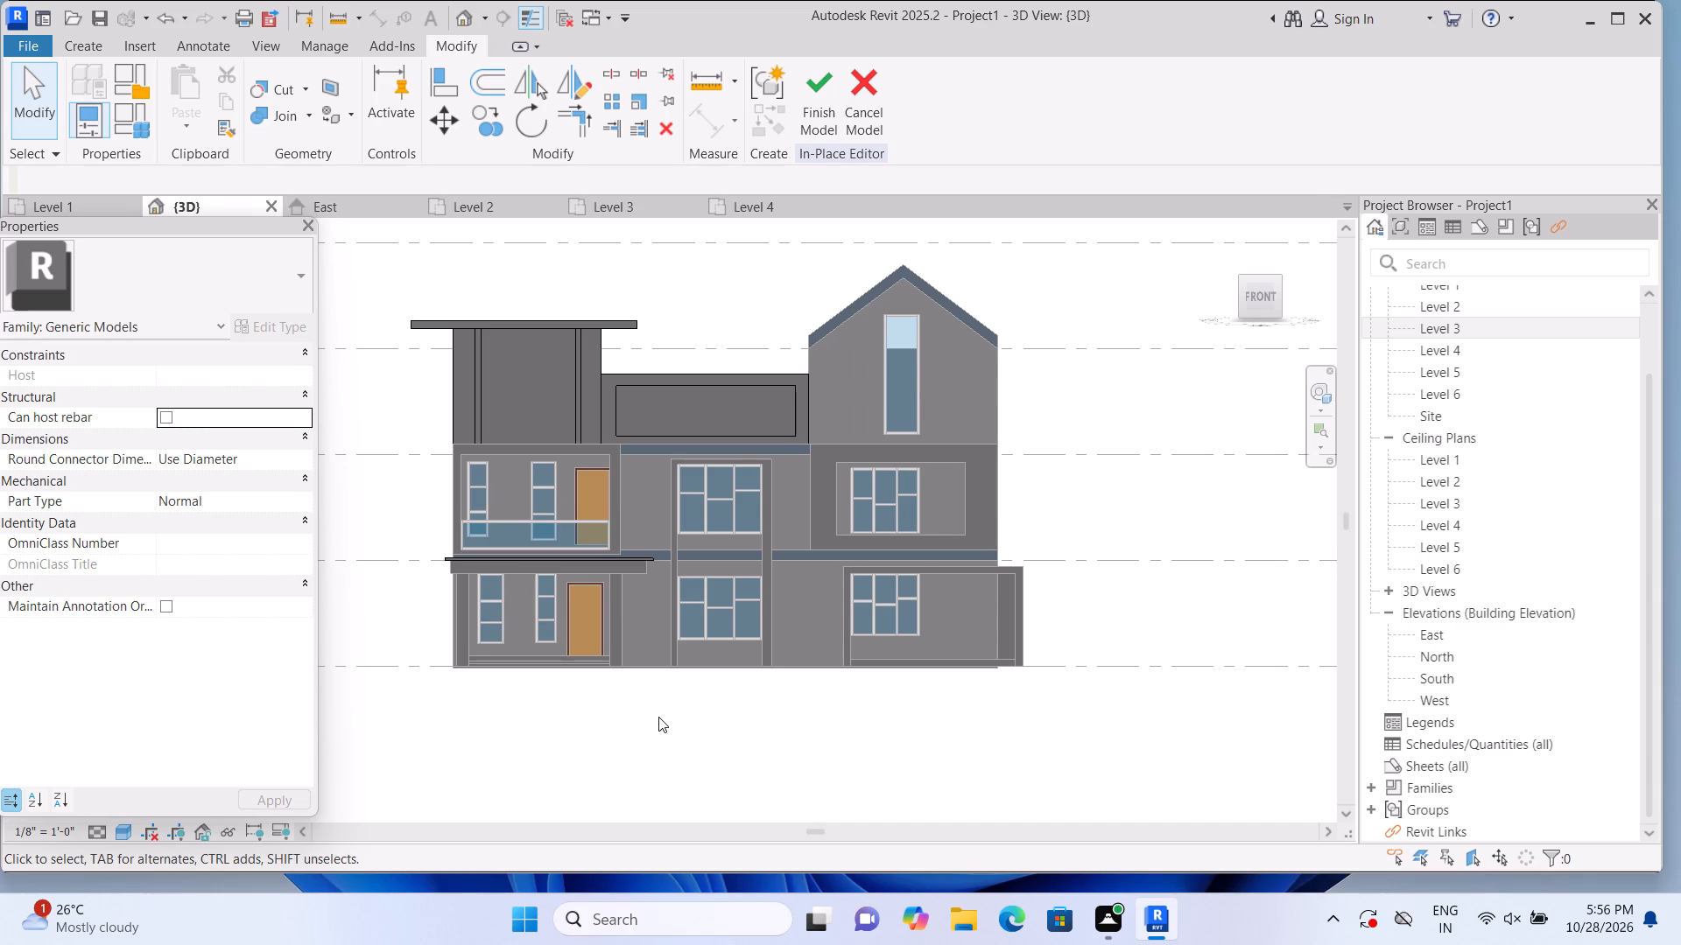
{"action": "scroll", "coordinate": [658, 717], "scroll_direction": "up", "scroll_amount": 1}
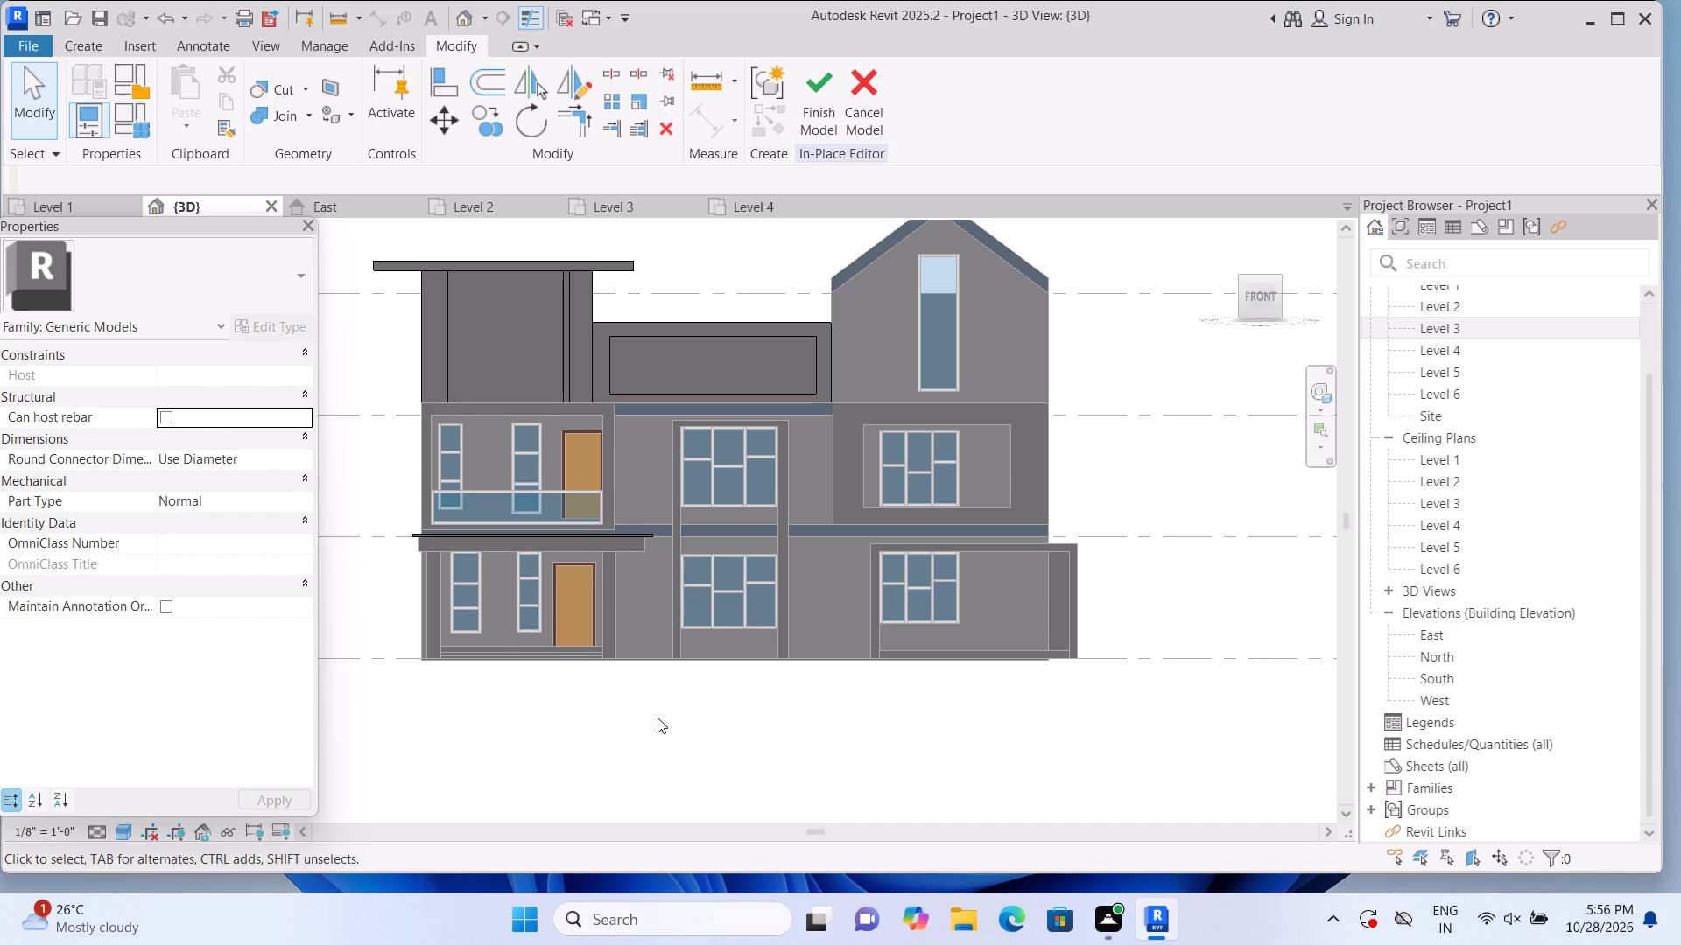
{"action": "middle_click_drag", "start_coordinate": [656, 717], "coordinate": [664, 759]}
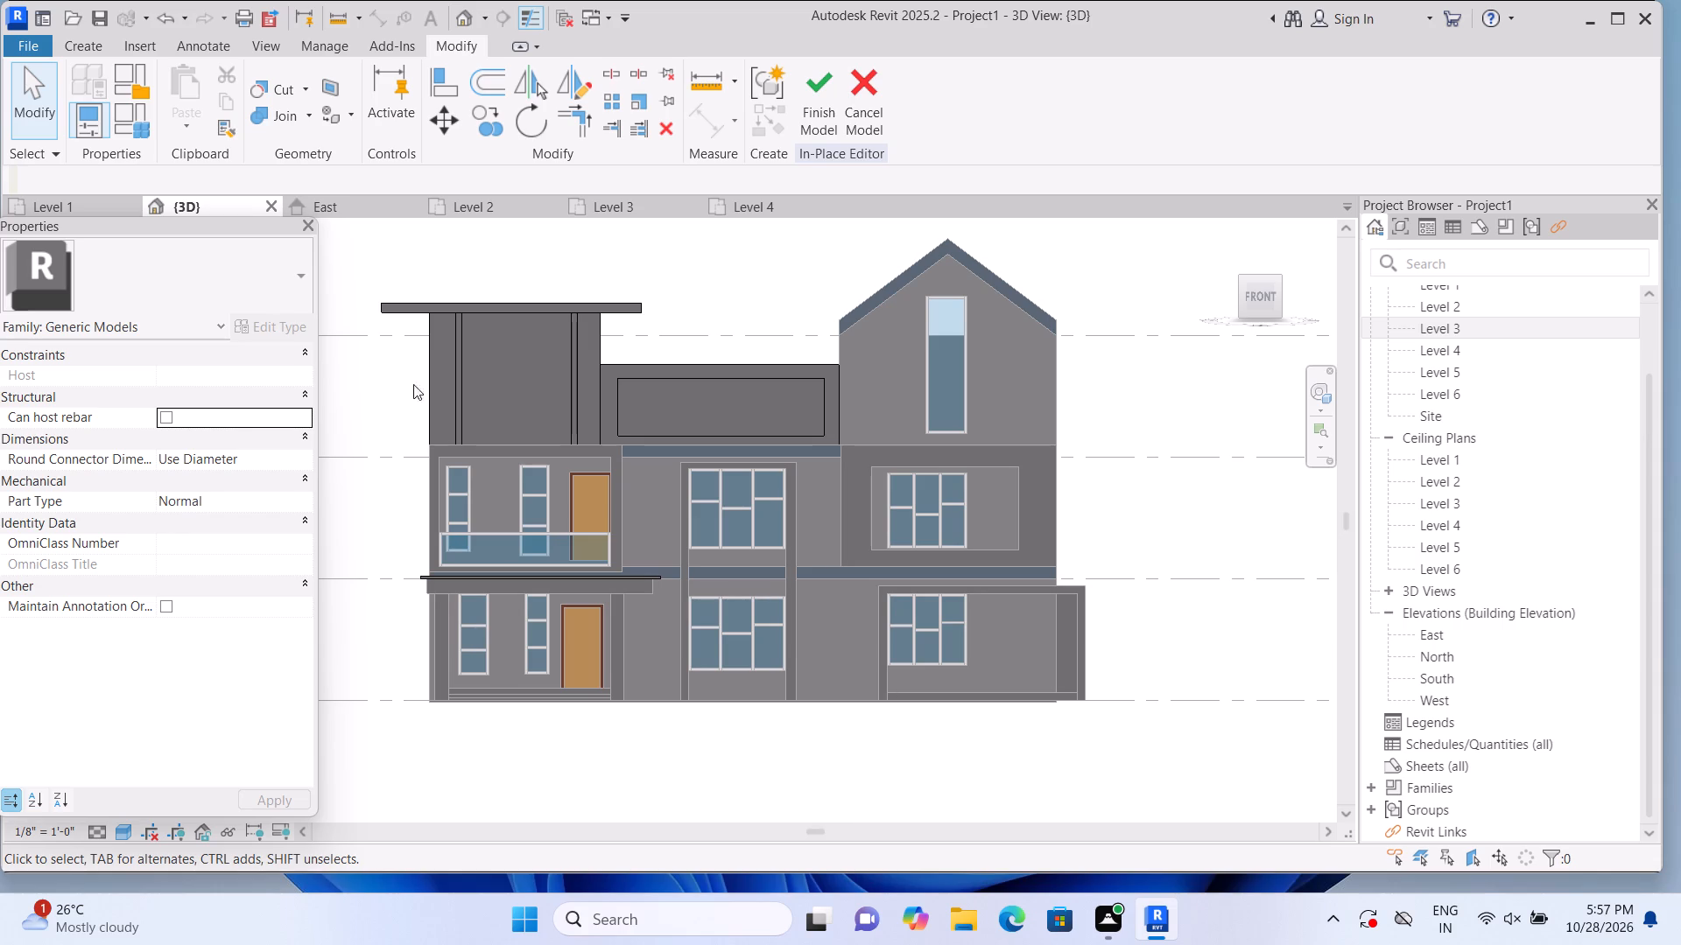
Start a new in-place extrusion using the face of the 9" ground-floor front wall as its work plane.
{"action": "left_click", "coordinate": [85, 45]}
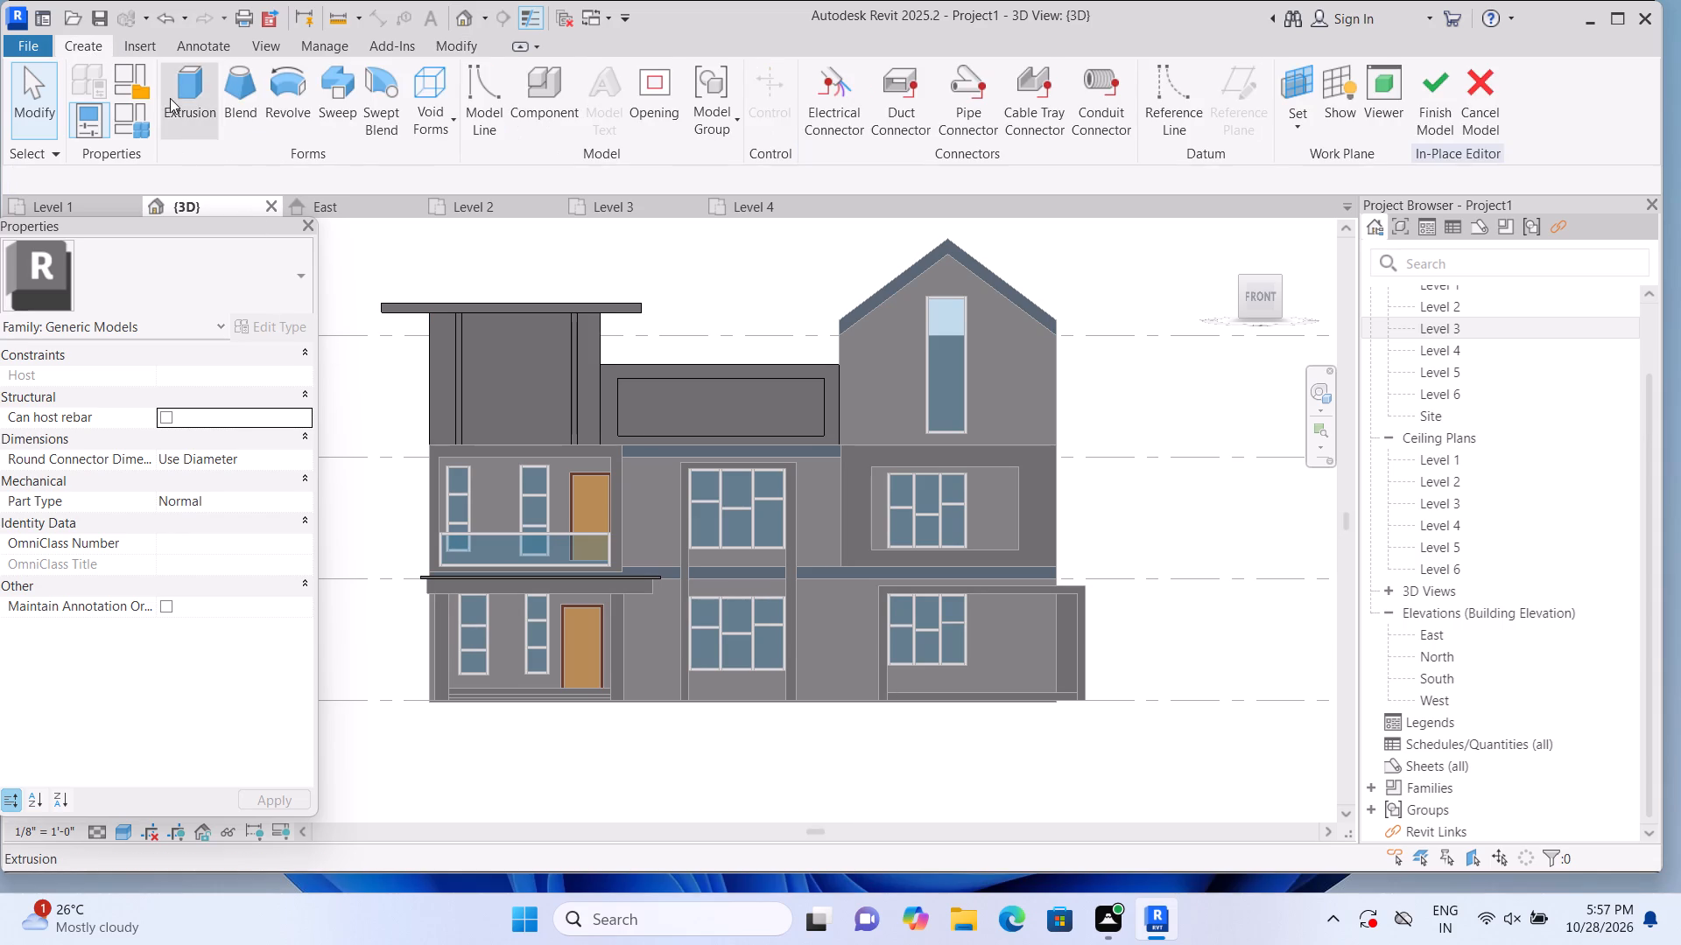
{"action": "left_click", "coordinate": [170, 100]}
{"action": "left_click", "coordinate": [1130, 130]}
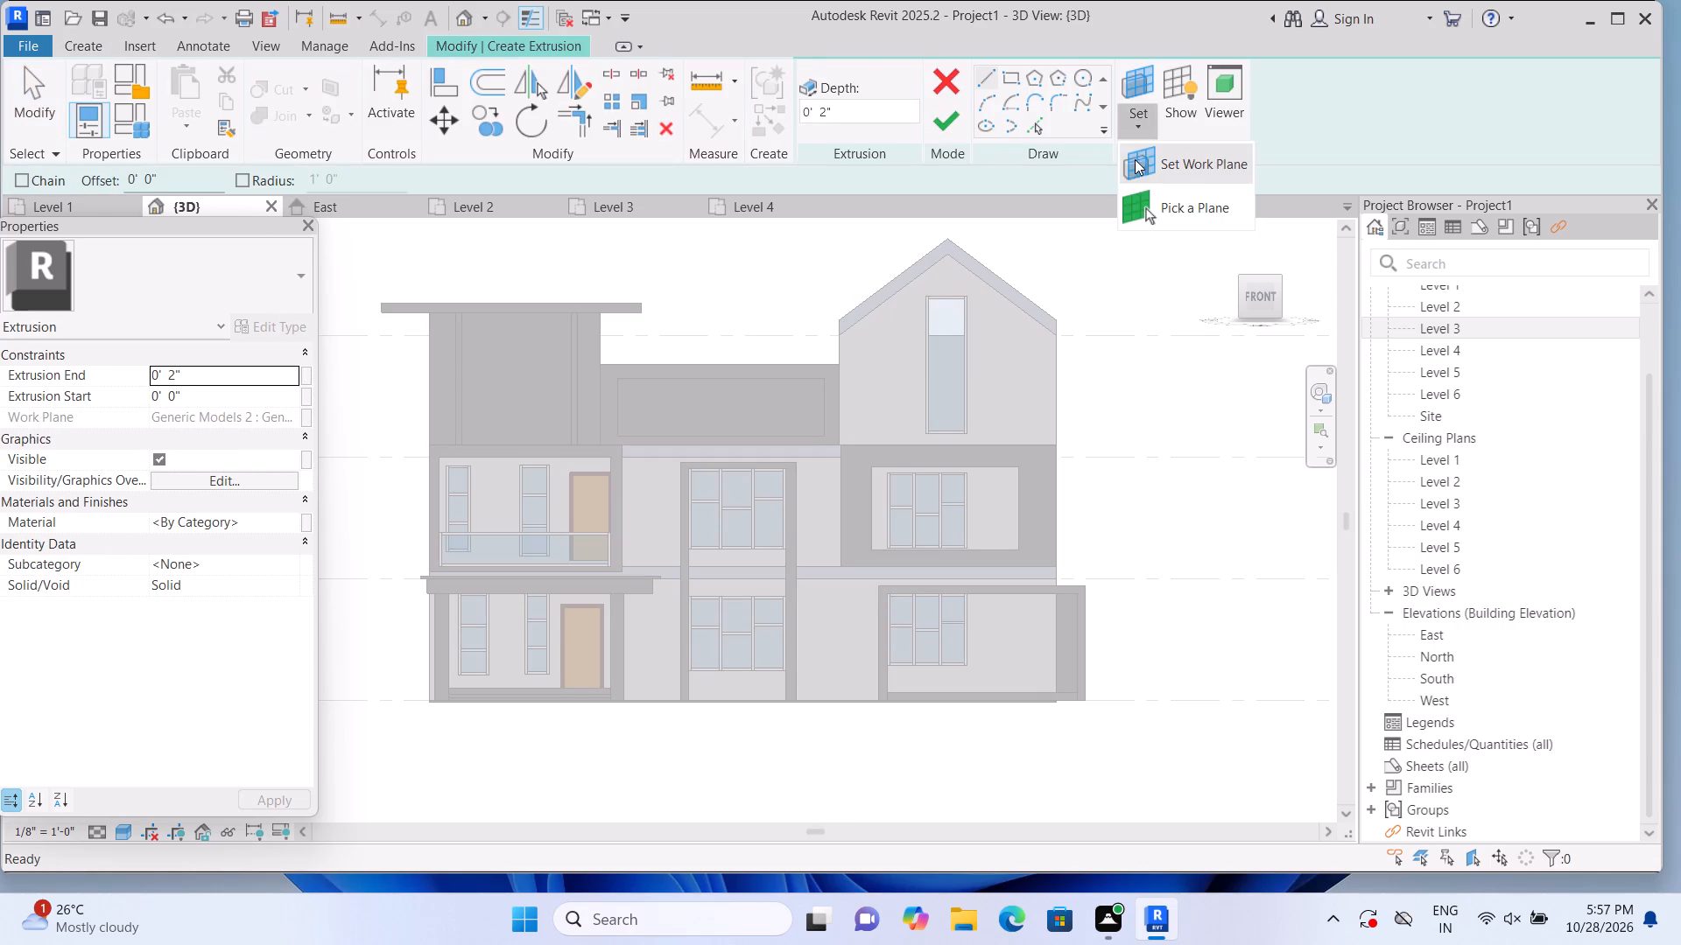
{"action": "left_click", "coordinate": [1143, 201]}
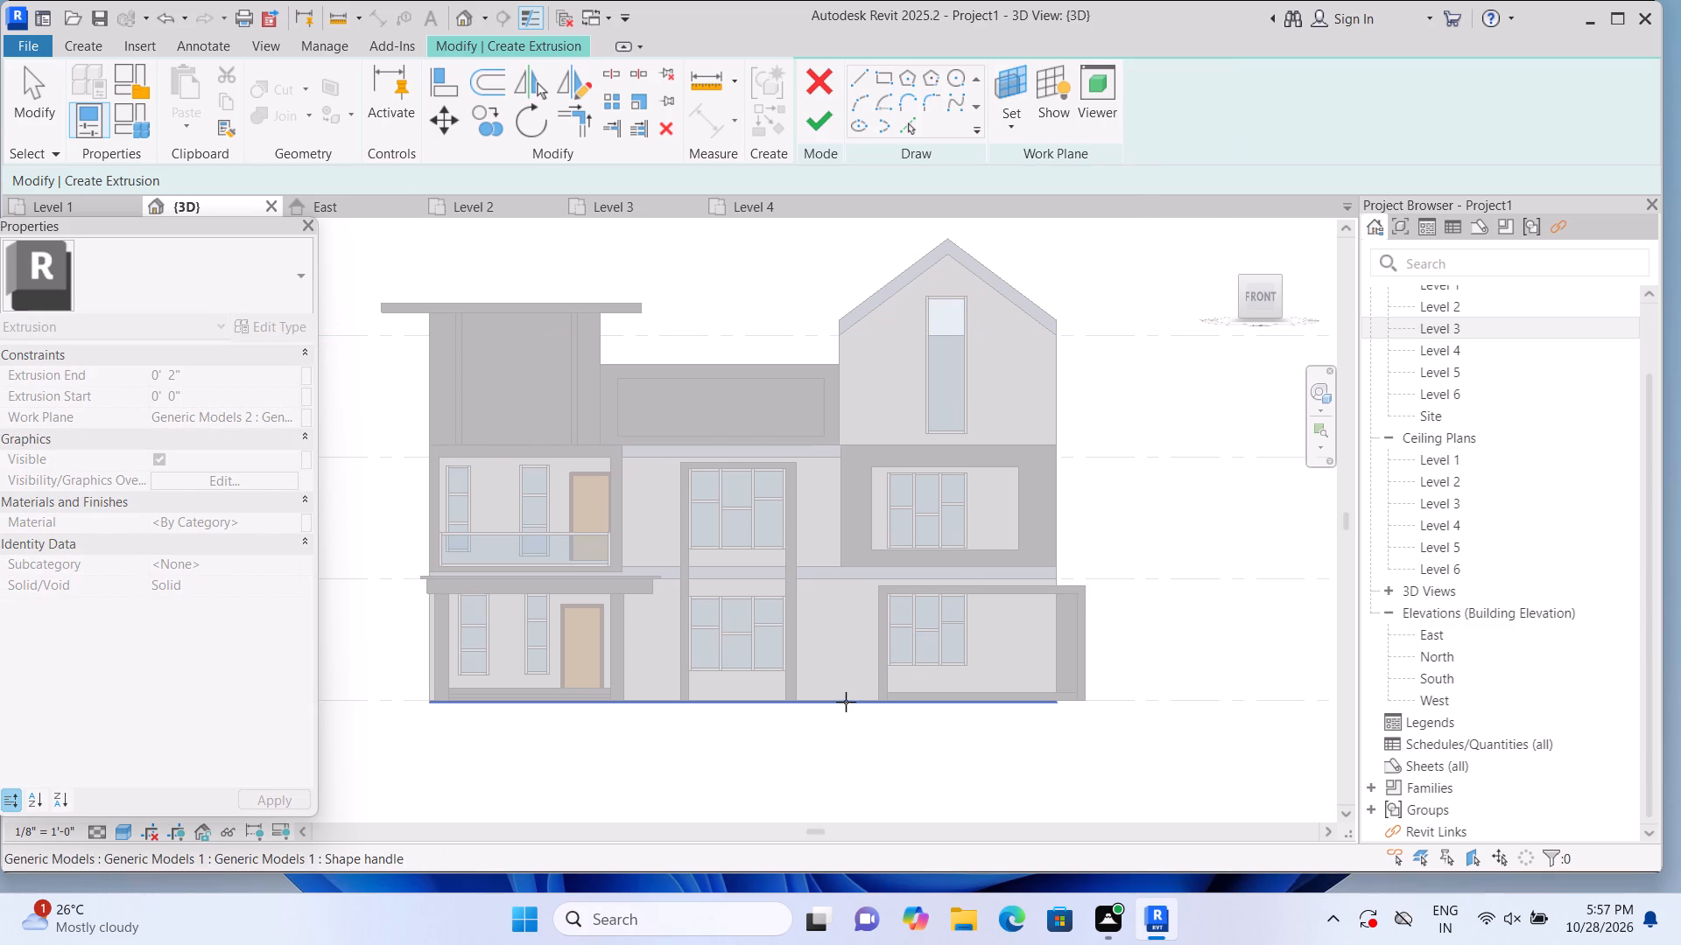
{"action": "scroll", "coordinate": [848, 655], "scroll_direction": "up", "scroll_amount": 2}
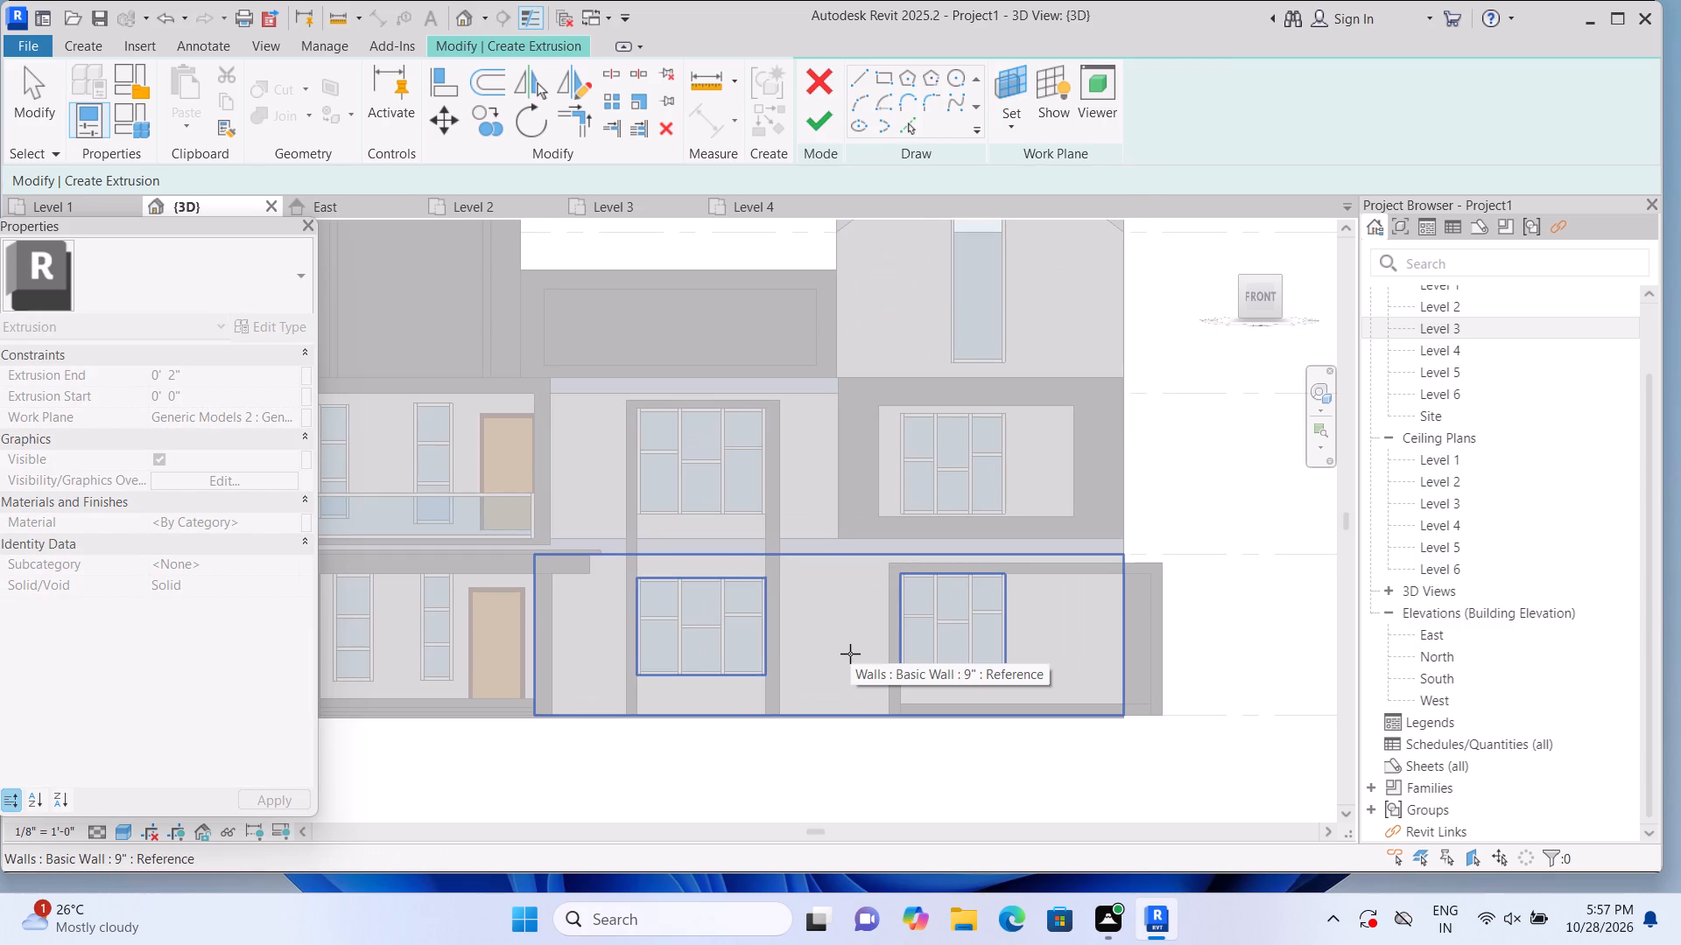
{"action": "left_click", "coordinate": [850, 654]}
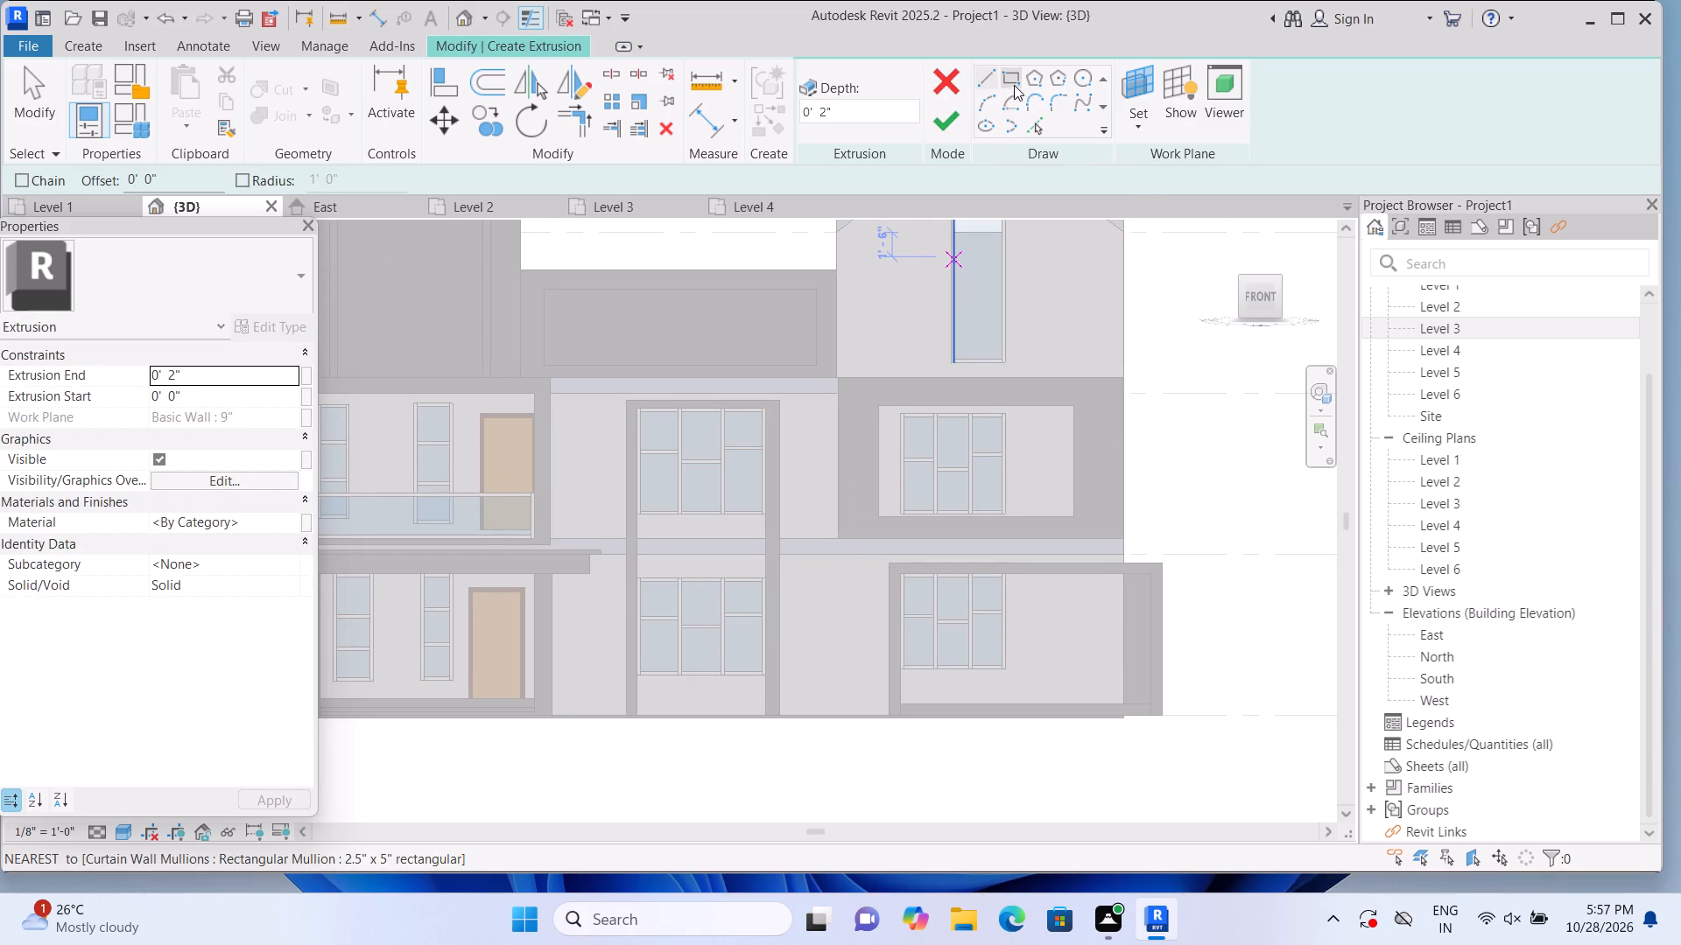
Sketch a rectangle about 3'-2" wide and 10'-0" high from the outer base corner of the ground-floor window surround up to Level 2.
{"action": "left_click", "coordinate": [1013, 82]}
{"action": "scroll", "coordinate": [889, 730], "scroll_direction": "up", "scroll_amount": 1}
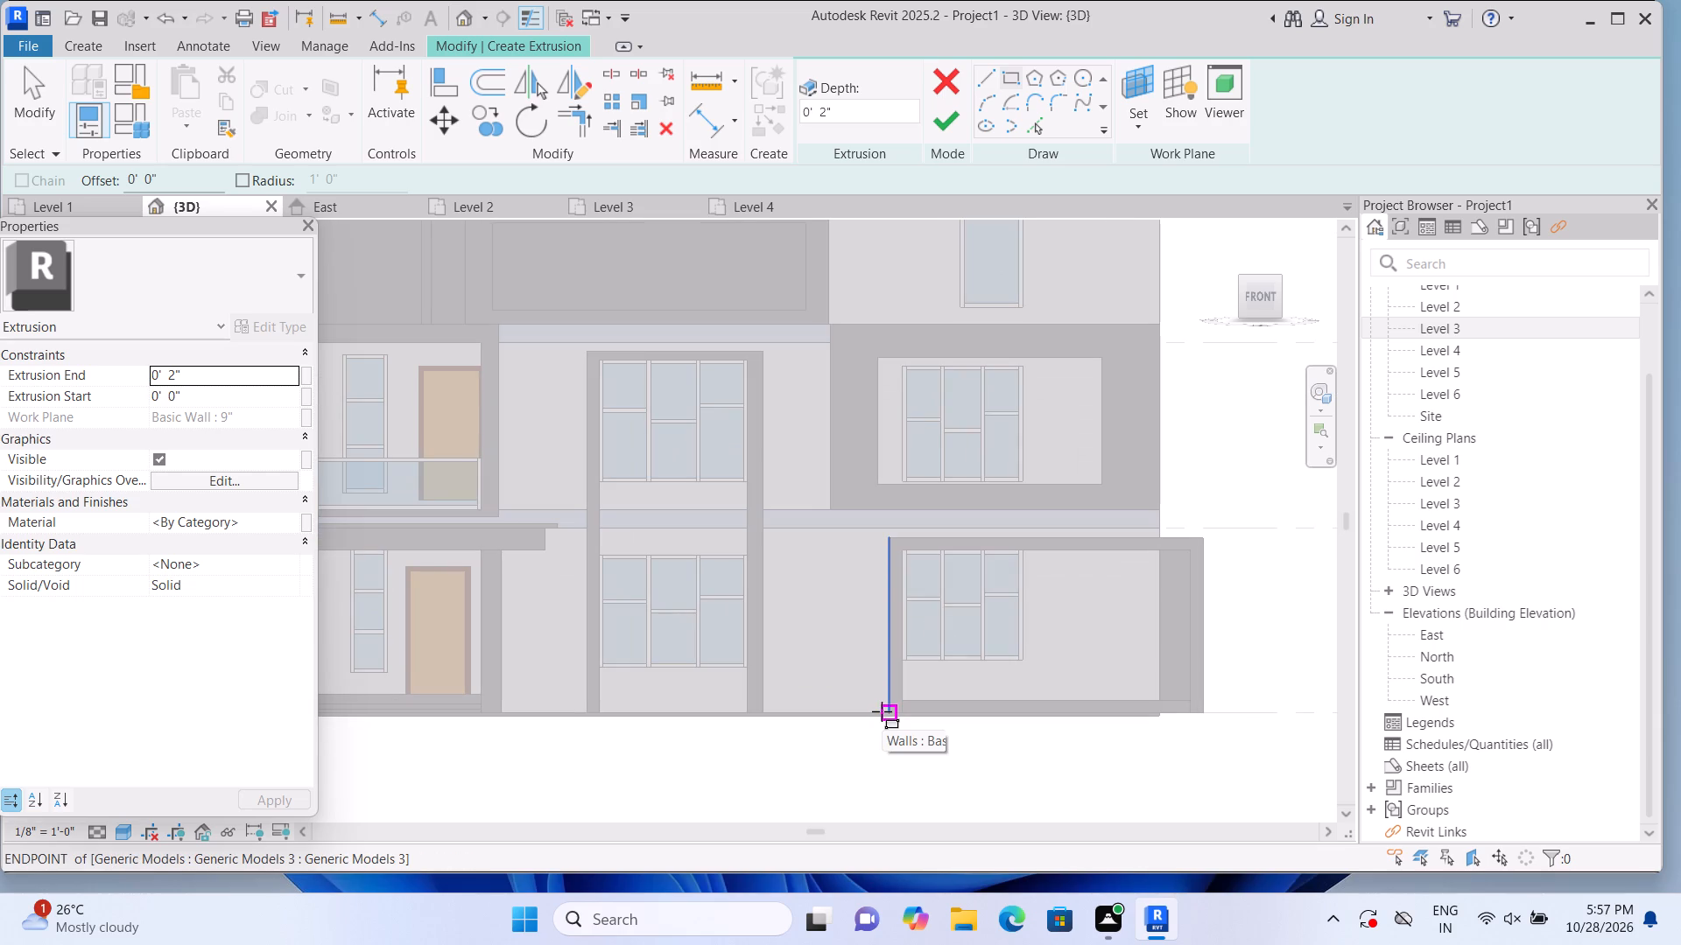
{"action": "left_click", "coordinate": [880, 711]}
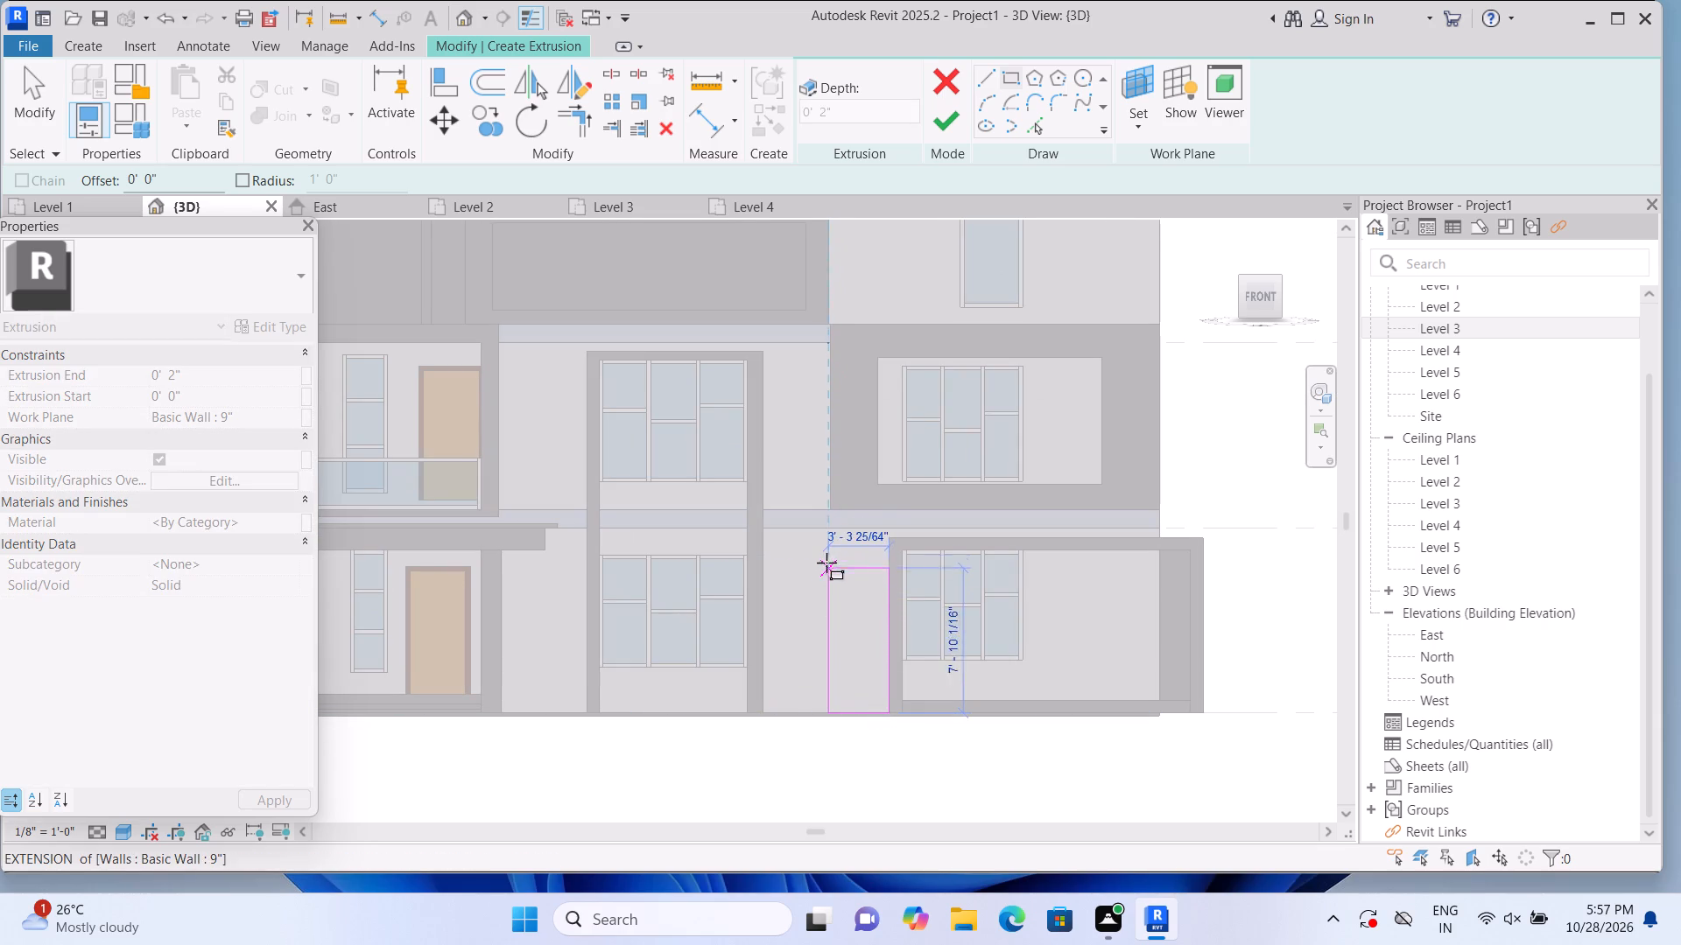
{"action": "scroll", "coordinate": [826, 537], "scroll_direction": "up", "scroll_amount": 1}
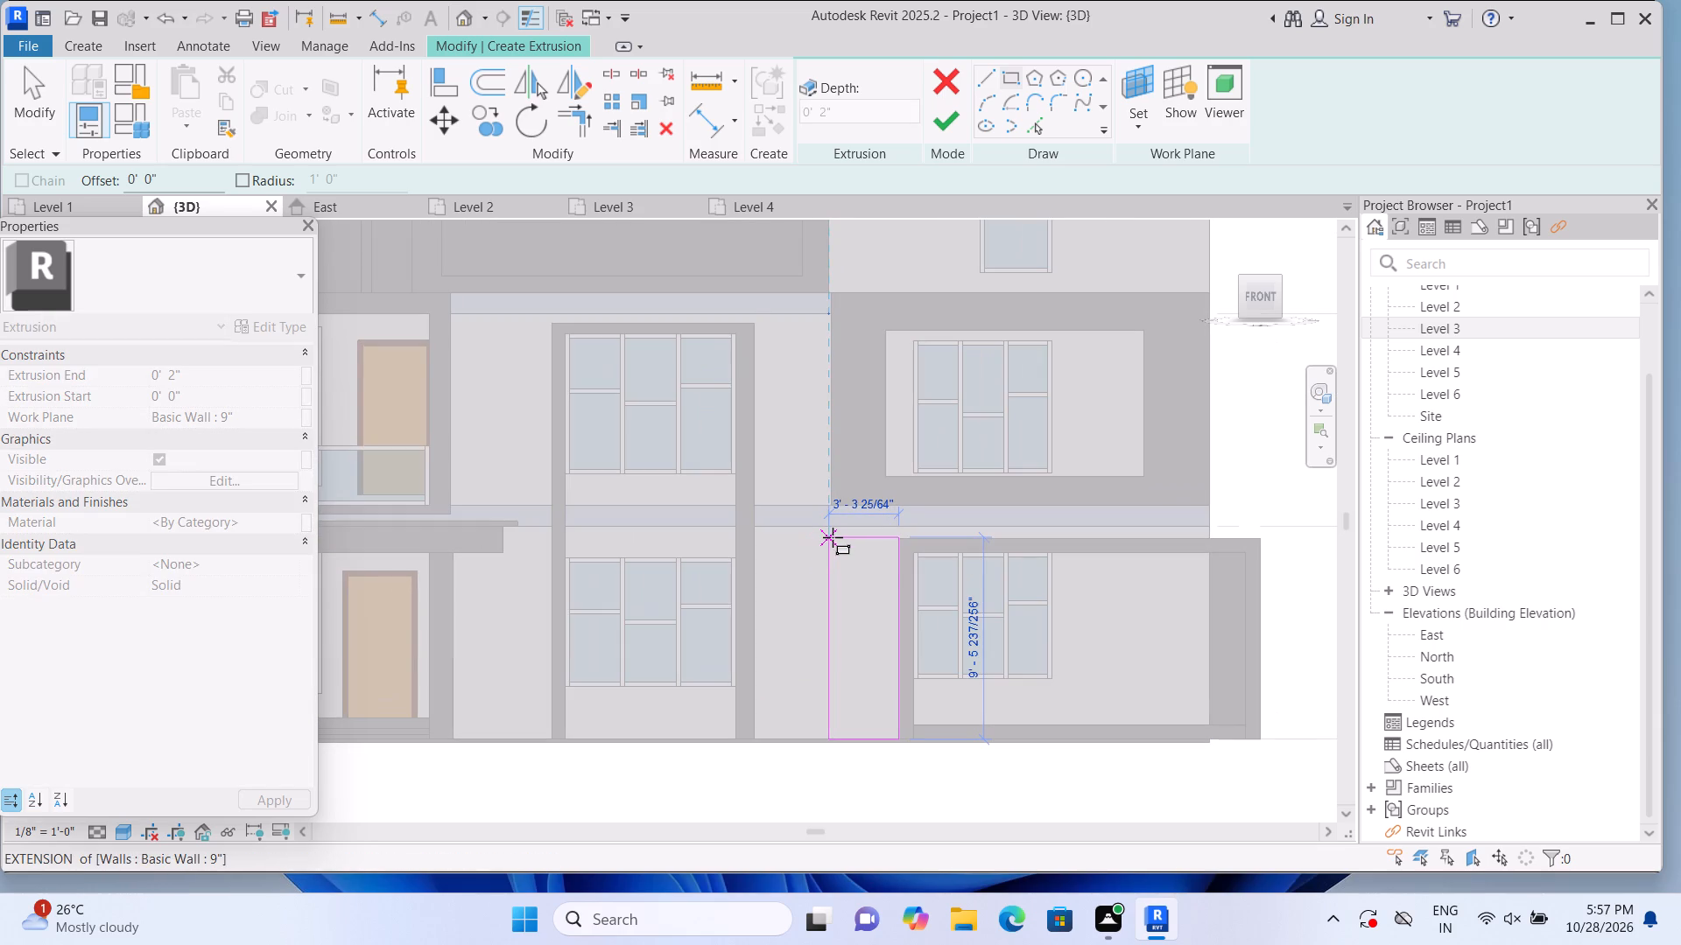
{"action": "scroll", "coordinate": [833, 537], "scroll_direction": "up", "scroll_amount": 2}
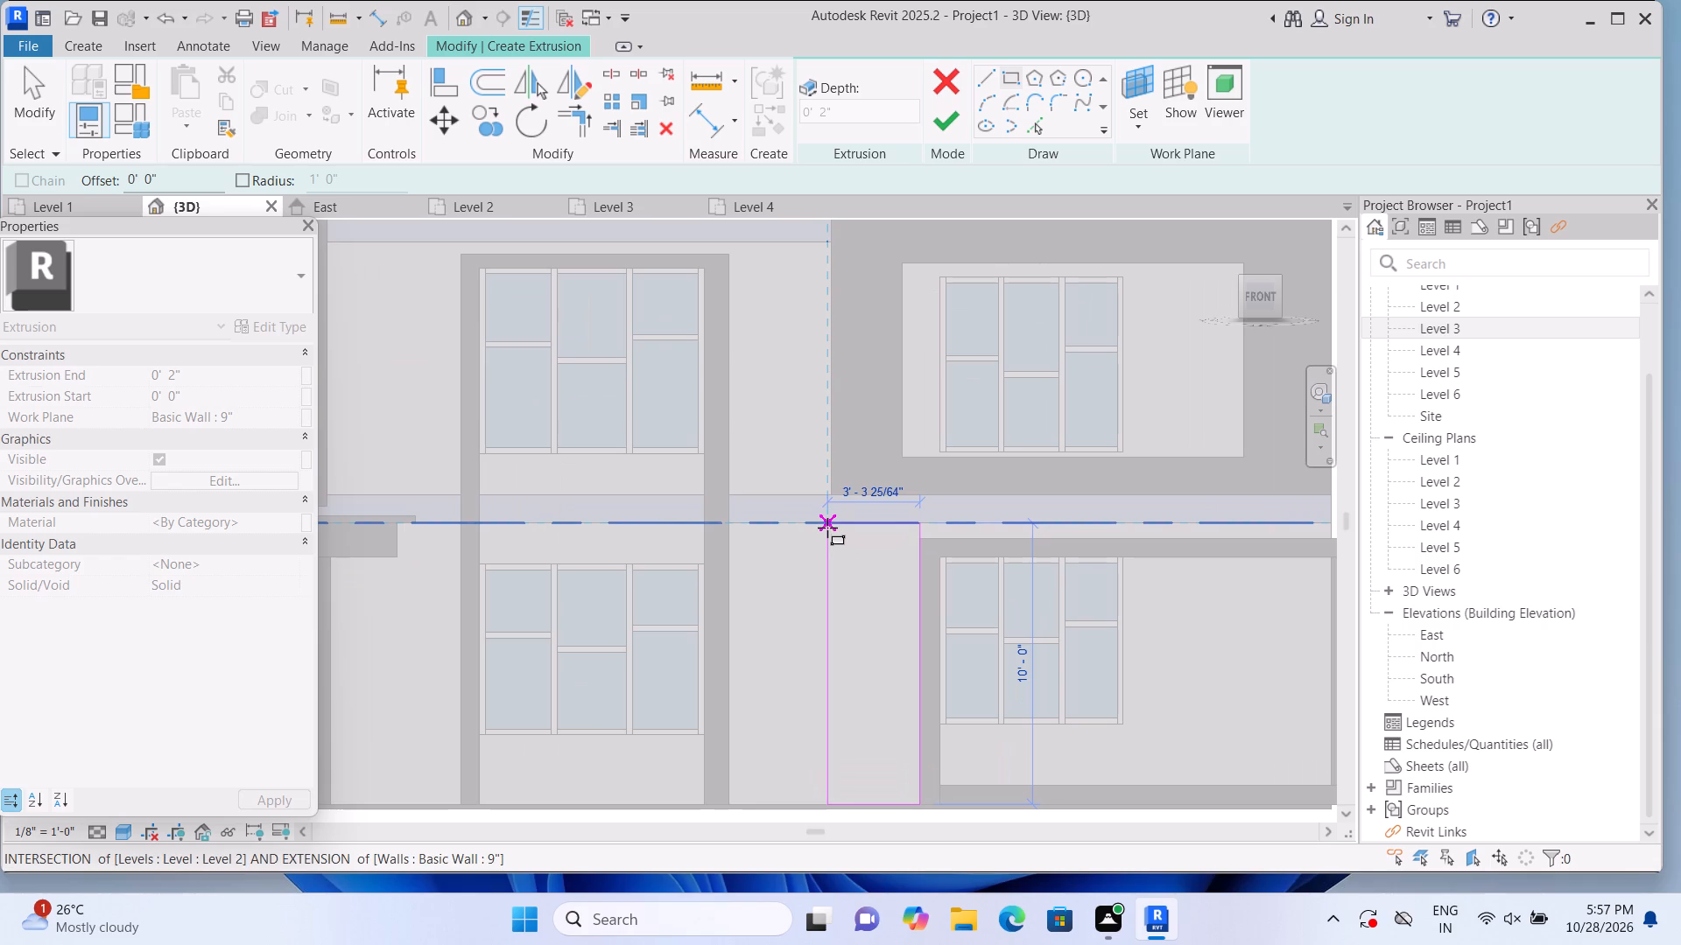
{"action": "scroll", "coordinate": [834, 527], "scroll_direction": "up", "scroll_amount": 2}
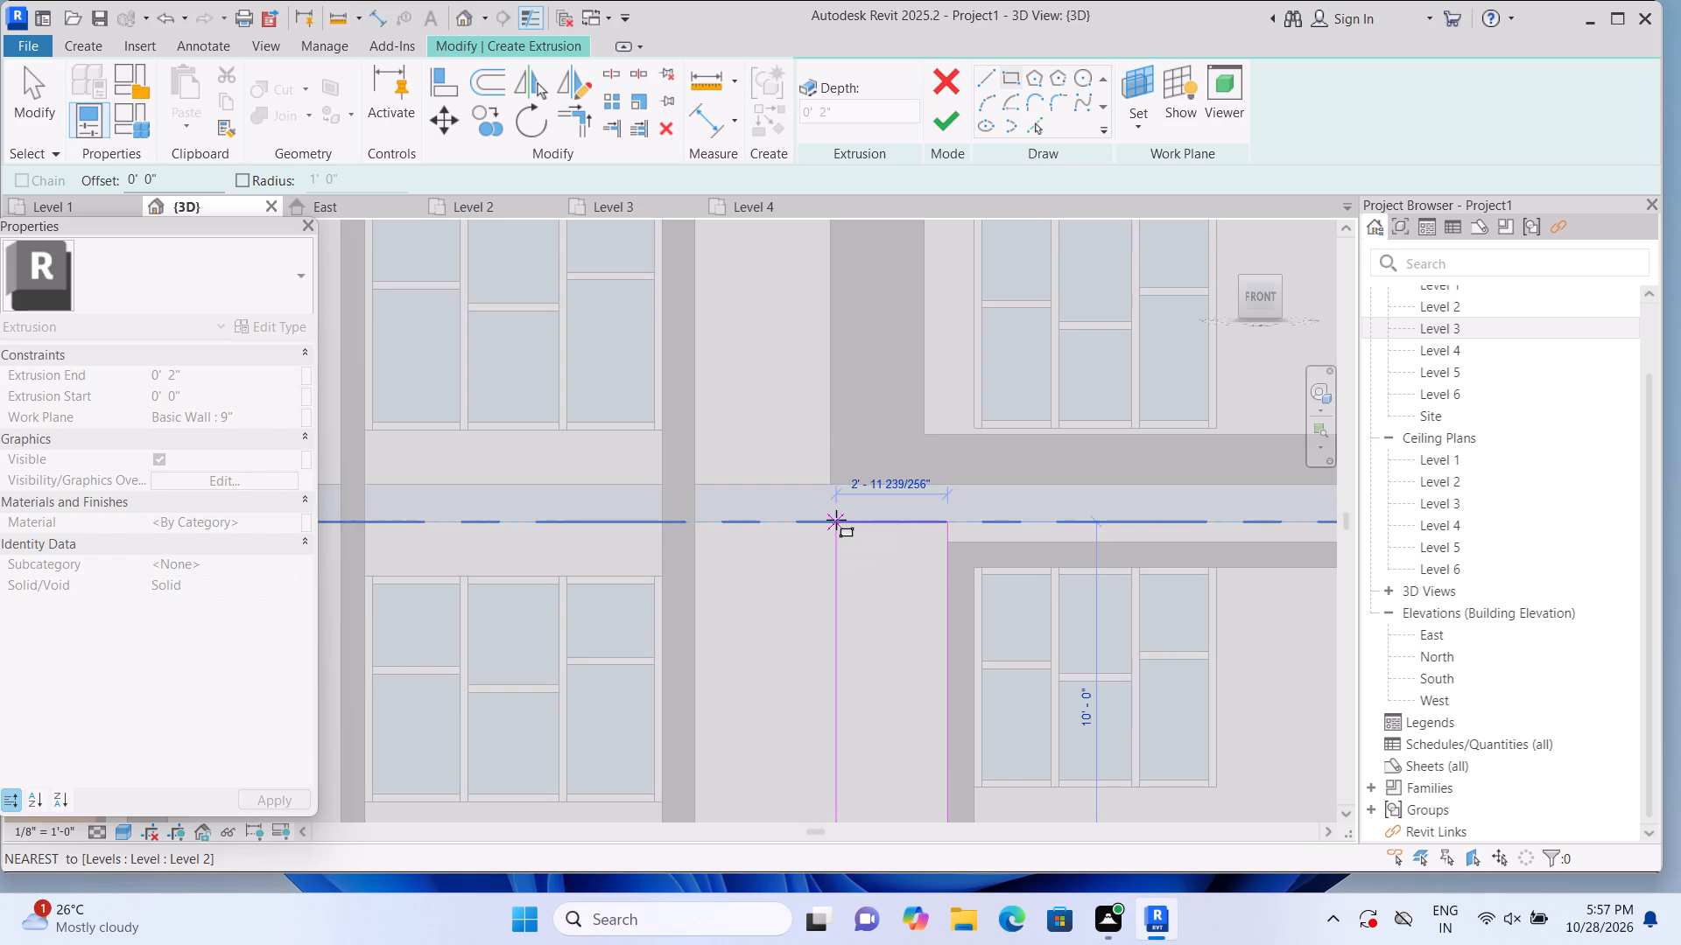
{"action": "scroll", "coordinate": [830, 520], "scroll_direction": "up", "scroll_amount": 1}
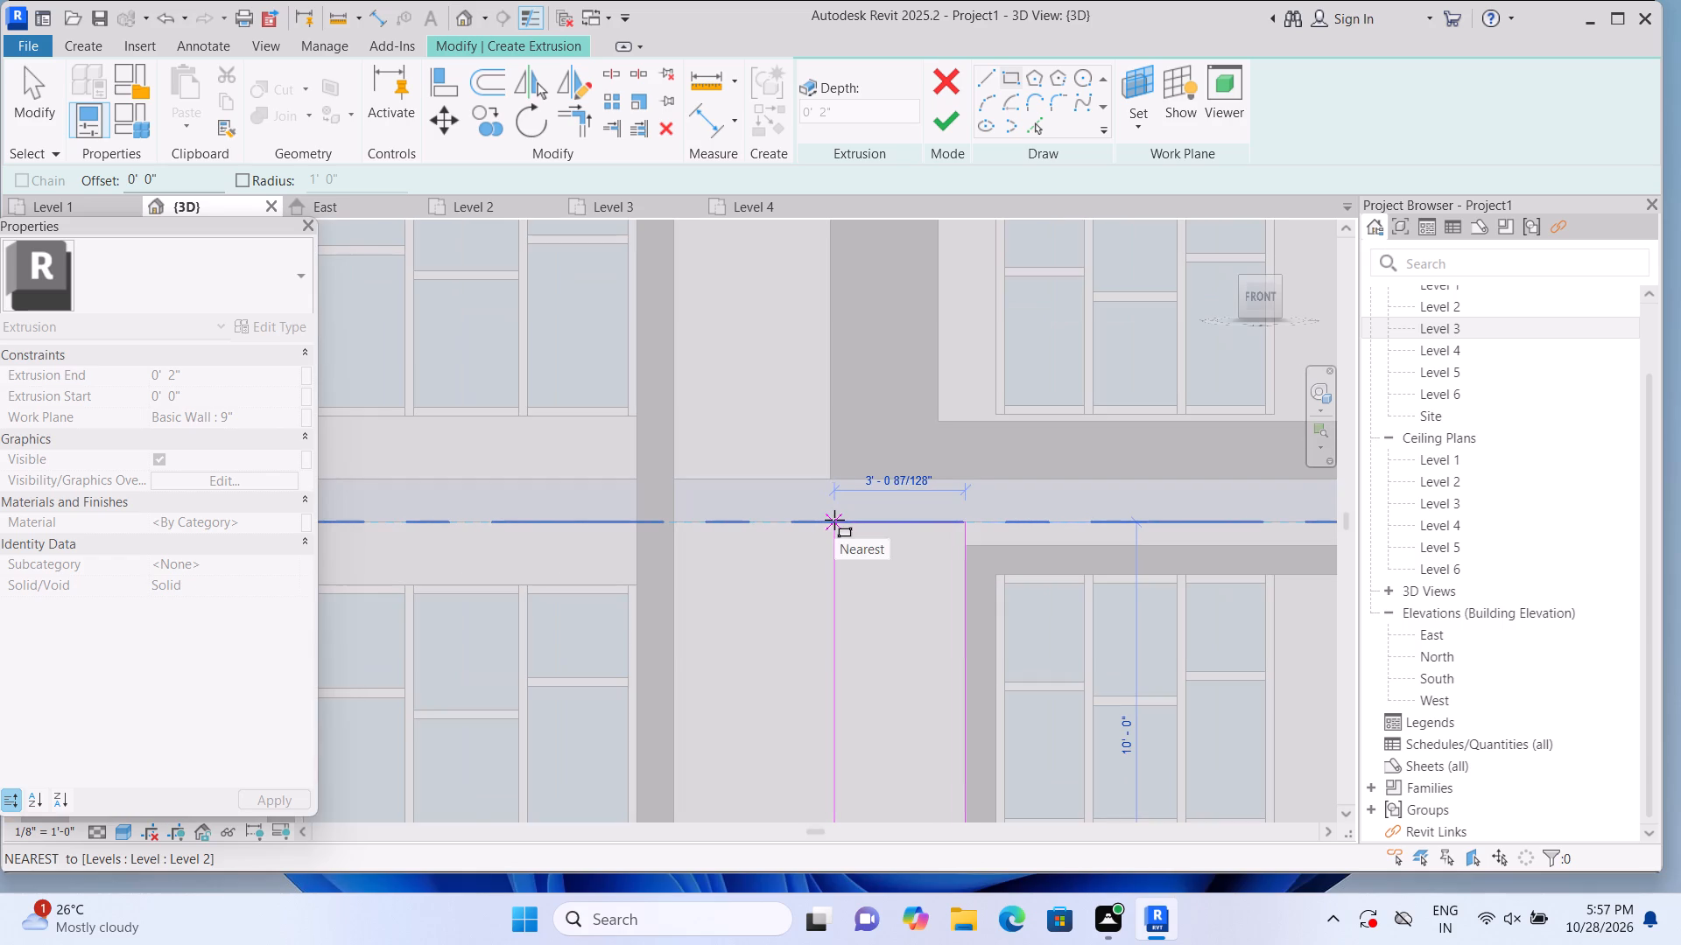
{"action": "scroll", "coordinate": [834, 520], "scroll_direction": "up", "scroll_amount": 3}
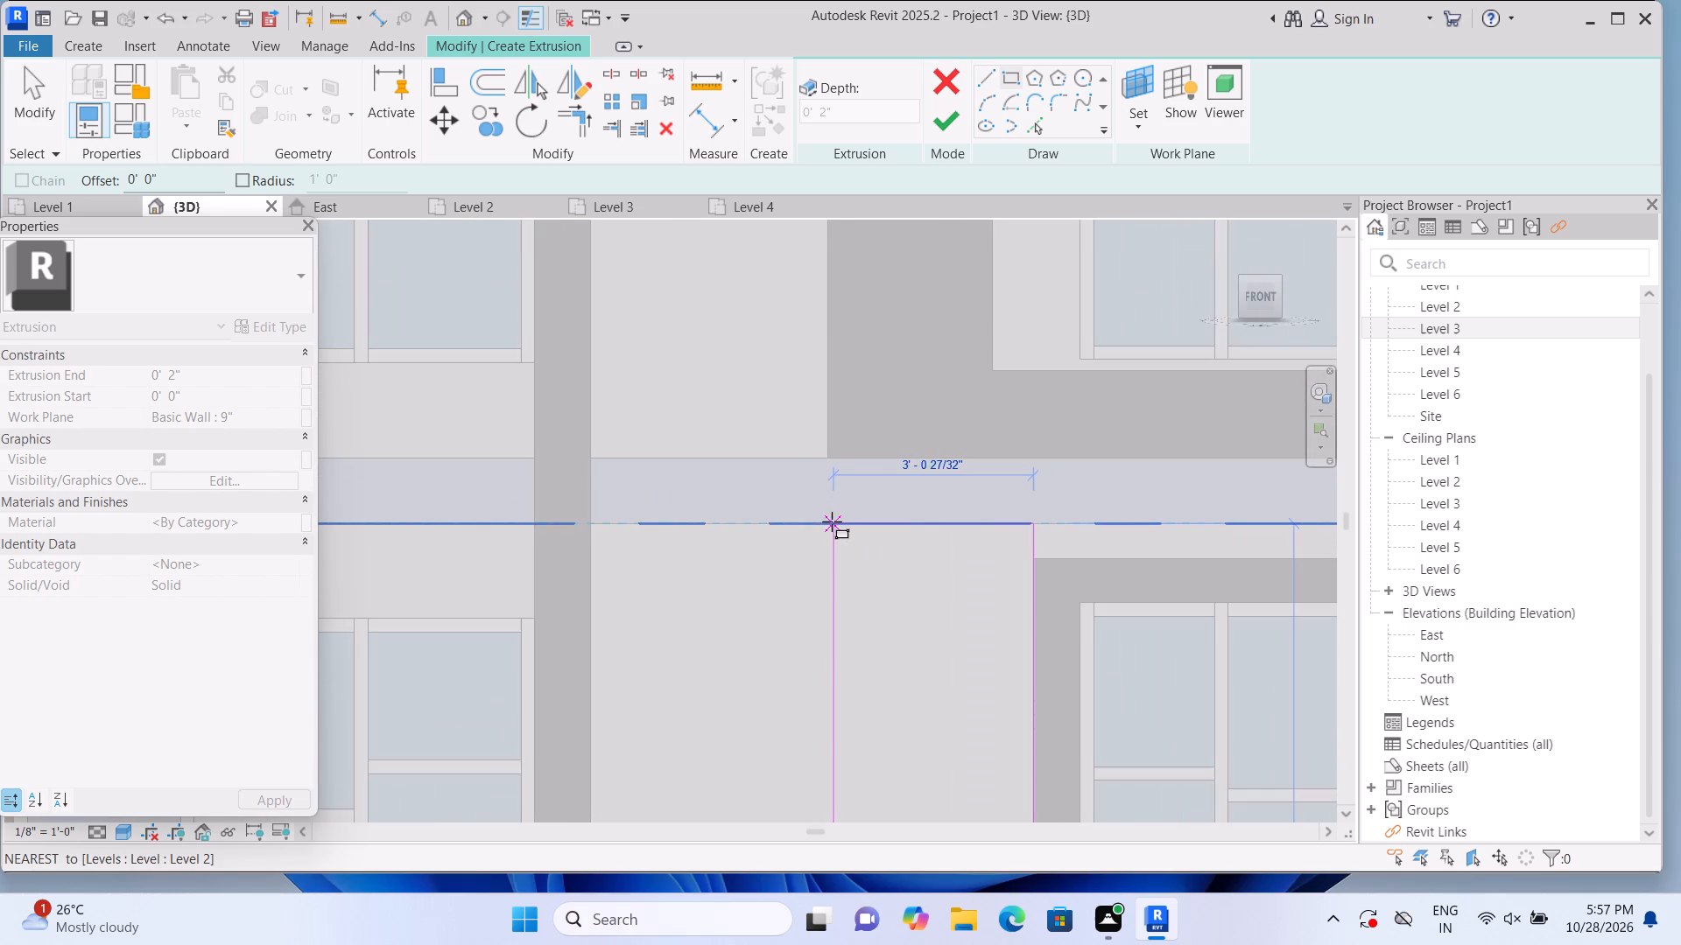
{"action": "scroll", "coordinate": [832, 521], "scroll_direction": "up", "scroll_amount": 1}
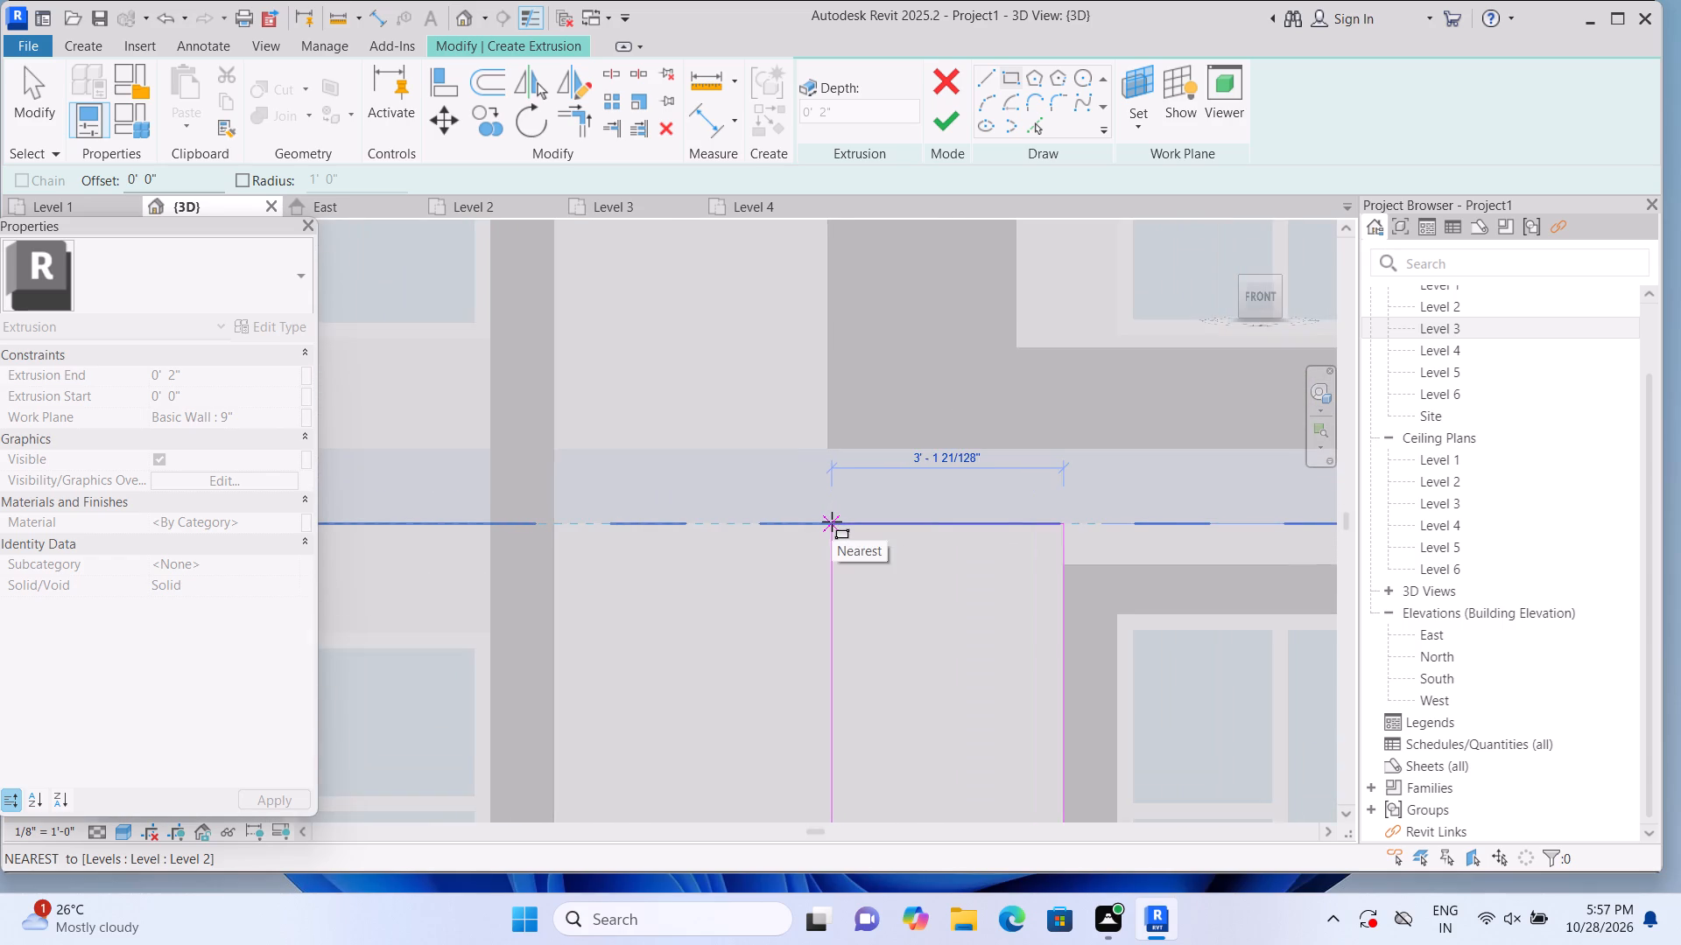
{"action": "scroll", "coordinate": [832, 521], "scroll_direction": "up", "scroll_amount": 1}
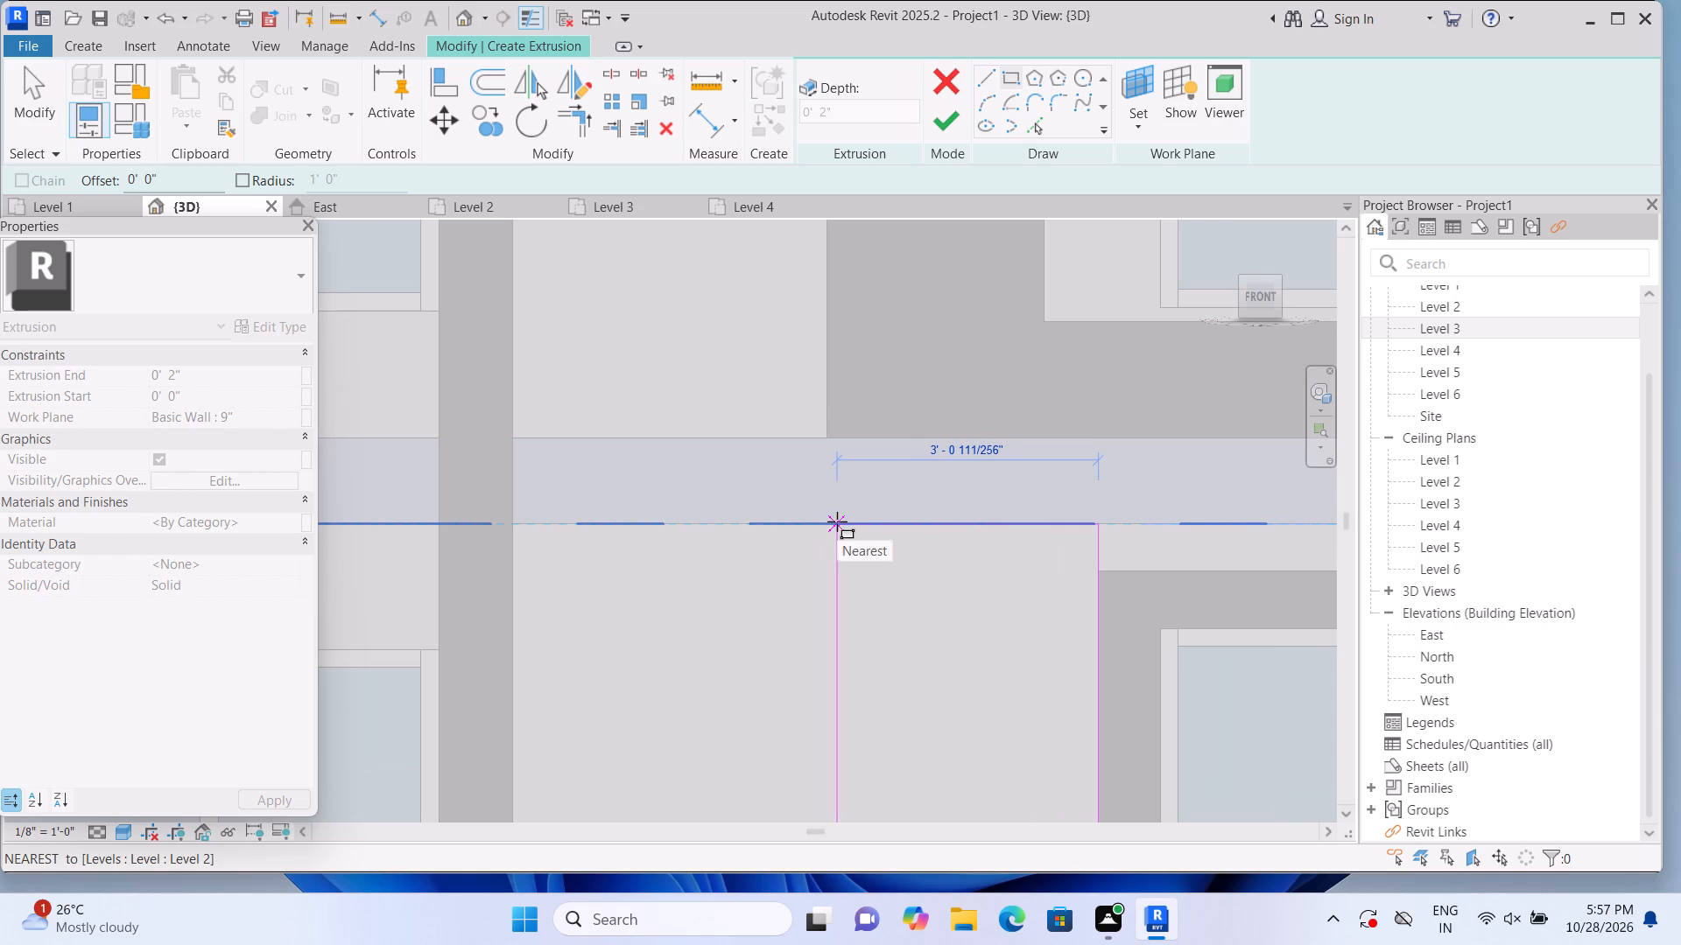
{"action": "scroll", "coordinate": [833, 525], "scroll_direction": "up", "scroll_amount": 1}
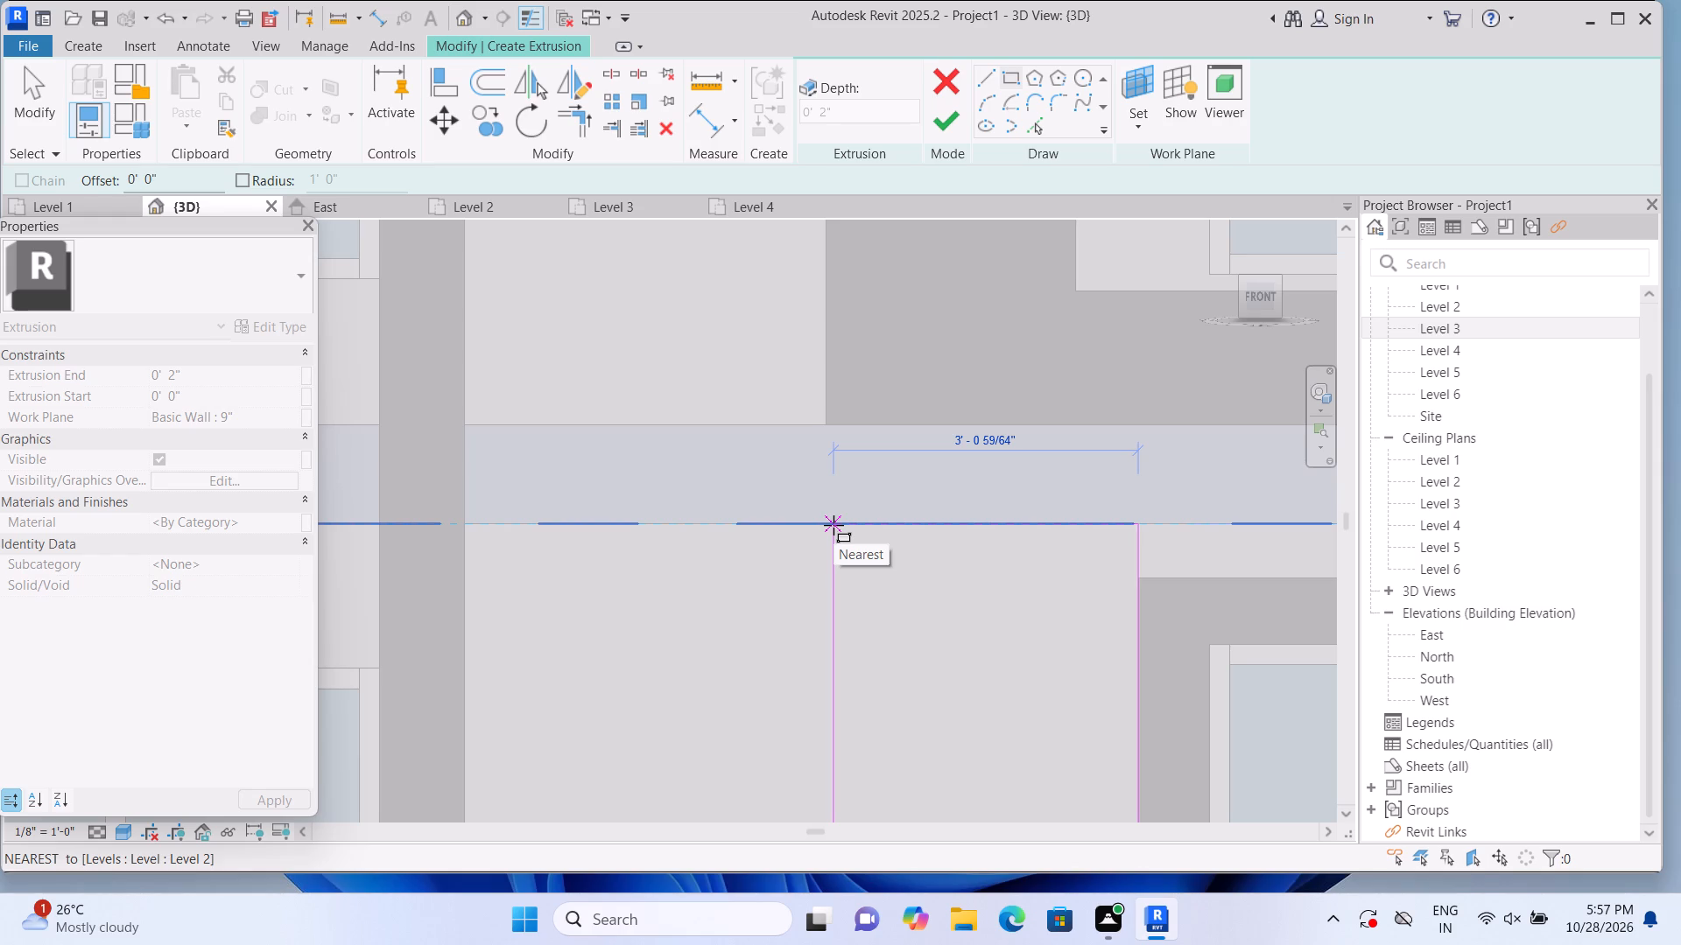
{"action": "scroll", "coordinate": [833, 525], "scroll_direction": "up", "scroll_amount": 2}
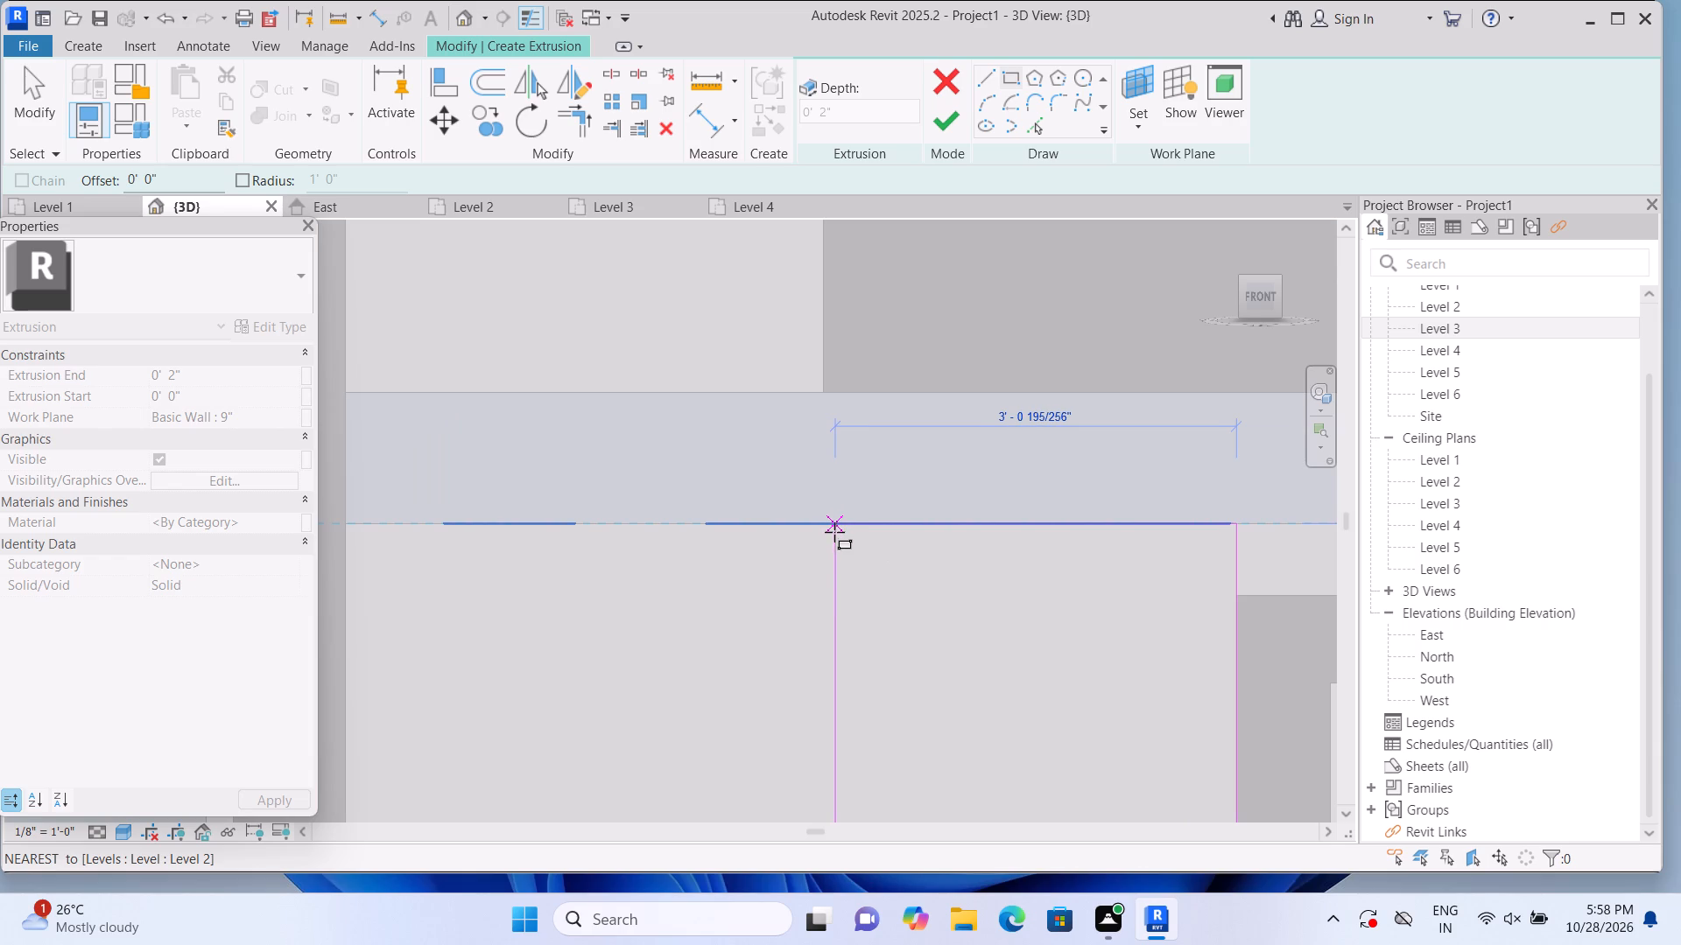
{"action": "scroll", "coordinate": [834, 531], "scroll_direction": "up", "scroll_amount": 1}
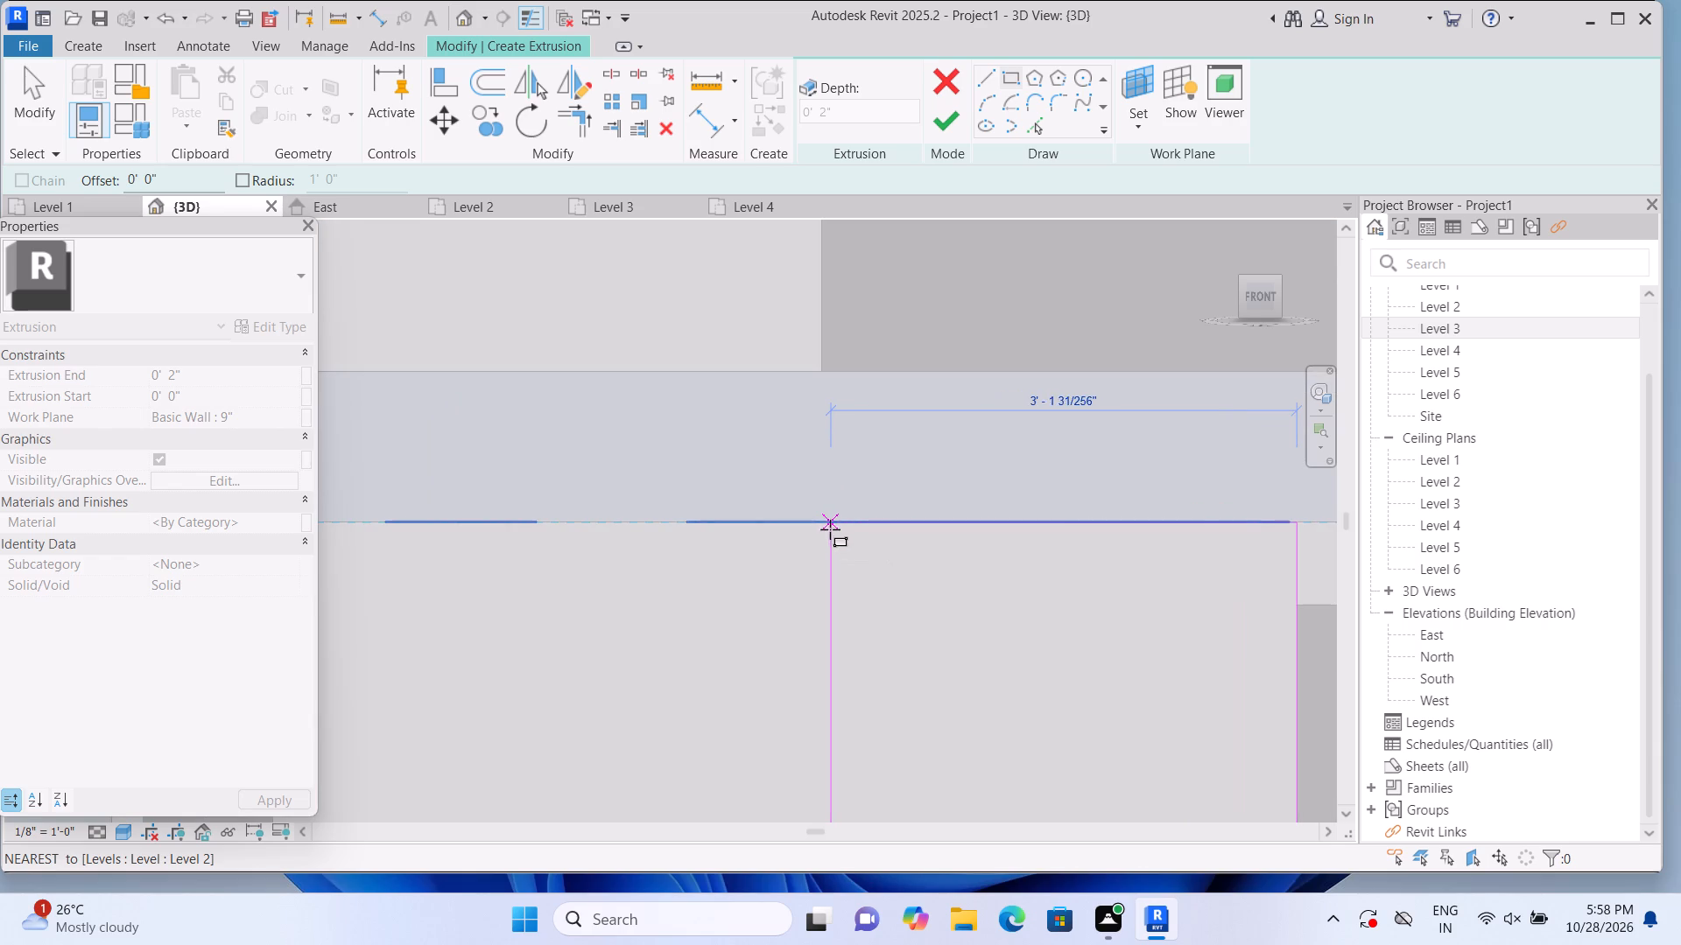
{"action": "scroll", "coordinate": [828, 527], "scroll_direction": "up", "scroll_amount": 1}
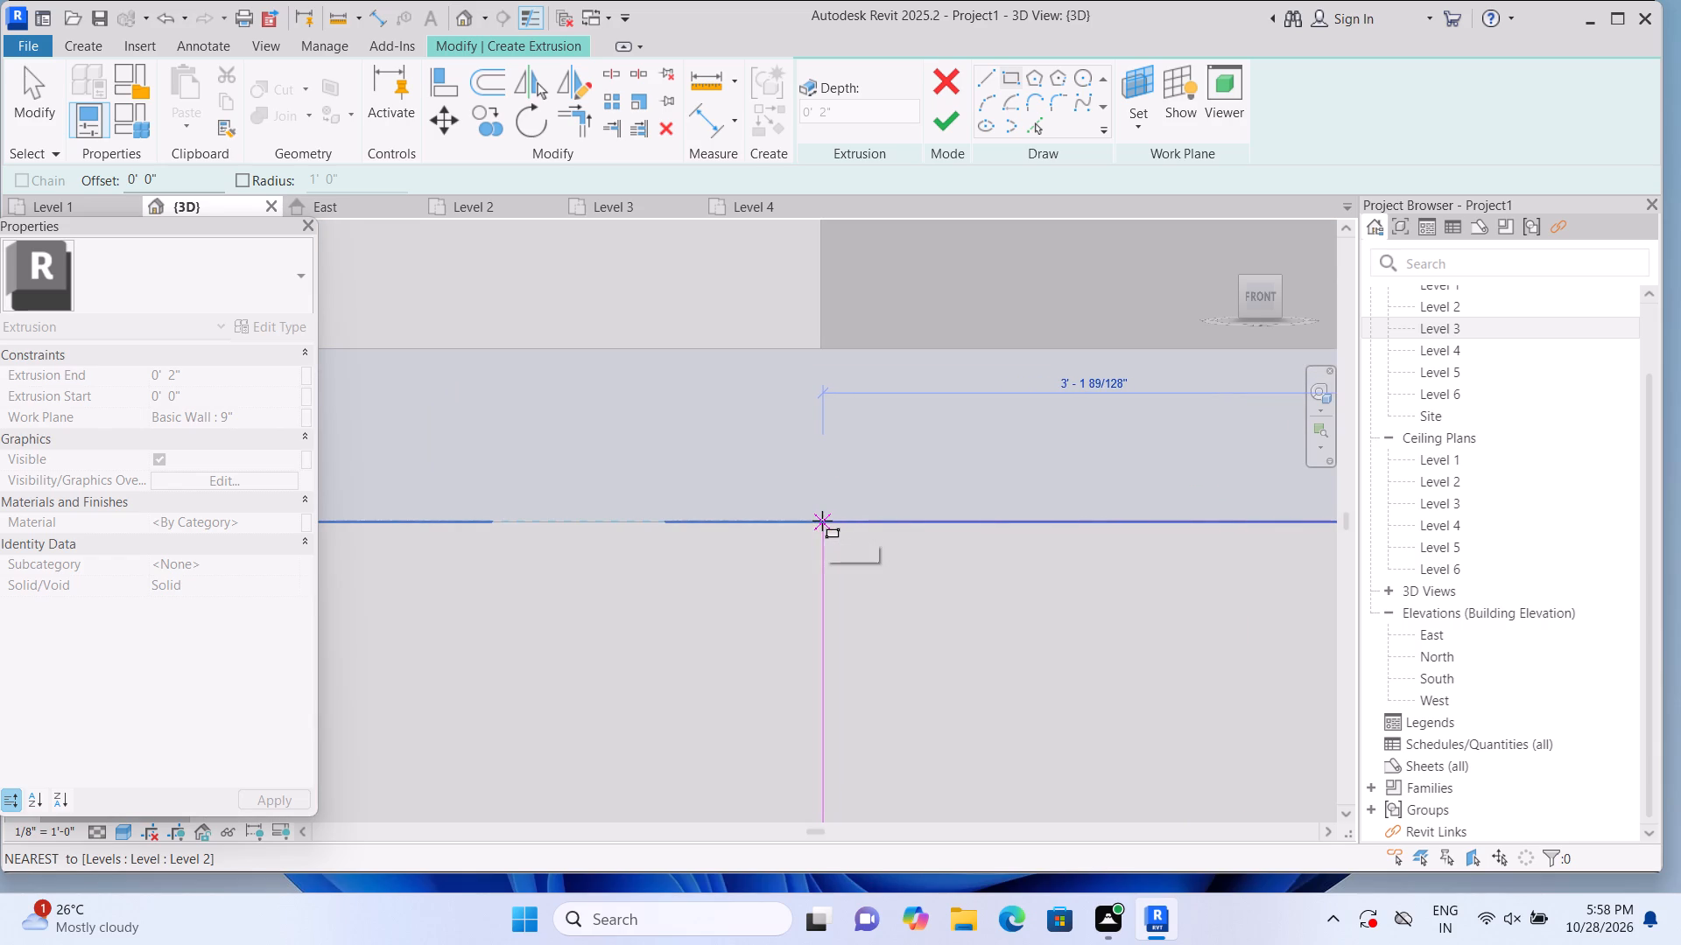
{"action": "left_click", "coordinate": [822, 521]}
Examine the sketched rectangle from Level 2 down to its base and its fit beside the ground-floor window surround.
{"action": "scroll", "coordinate": [829, 528], "scroll_direction": "down", "scroll_amount": 5}
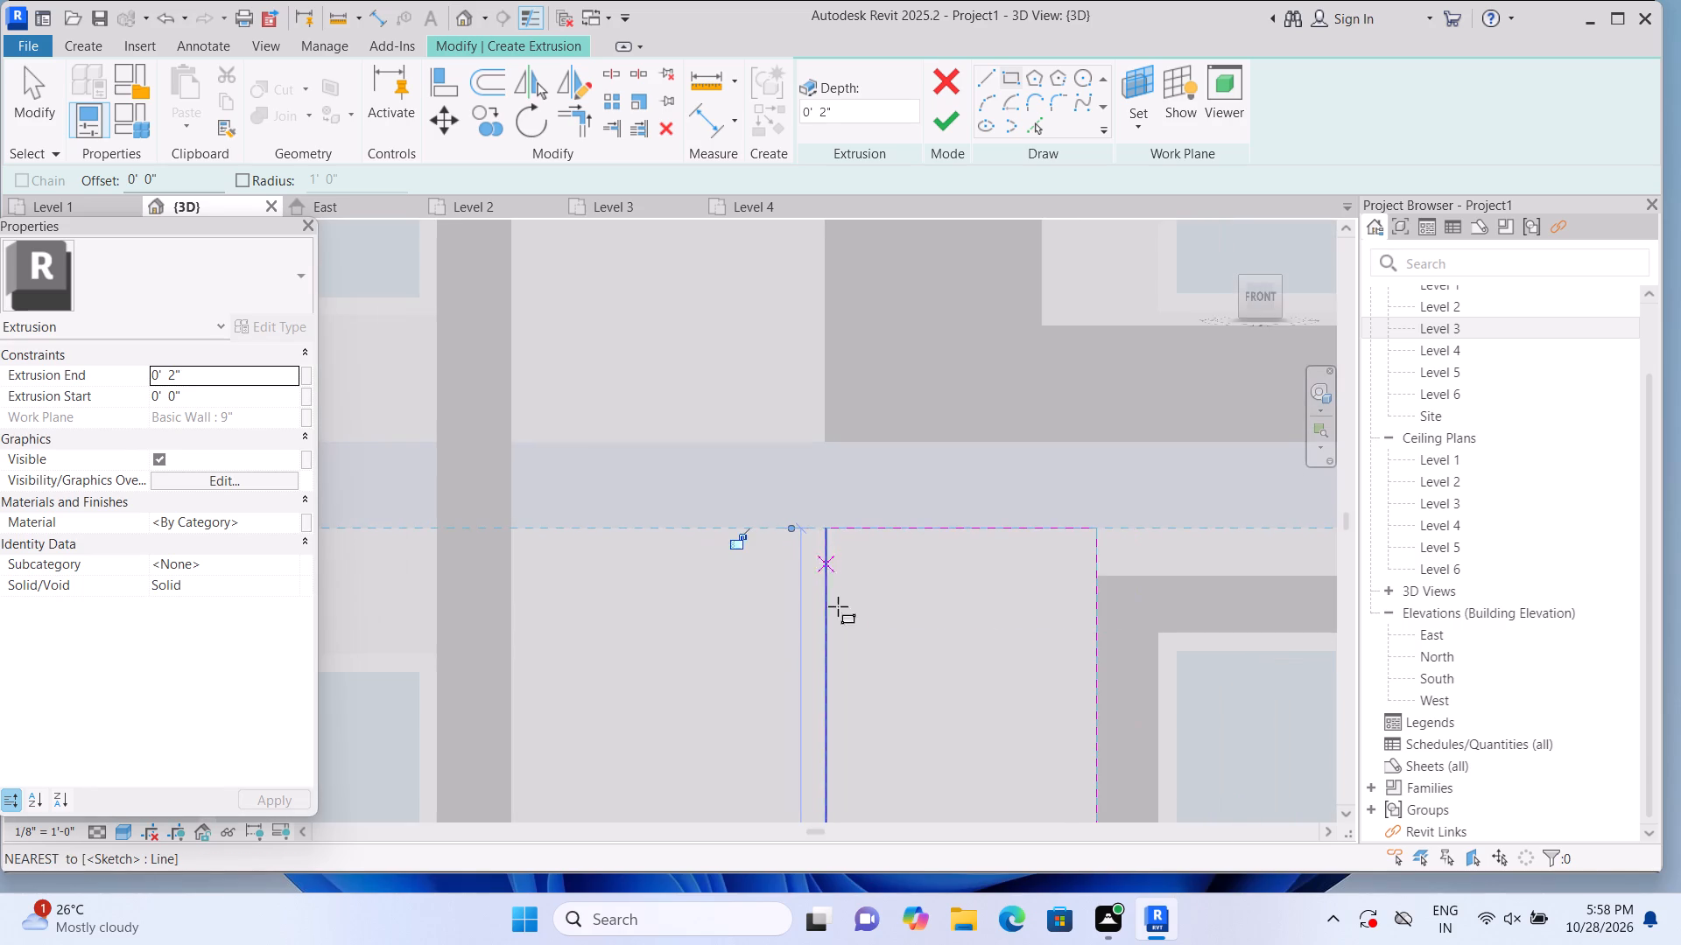
{"action": "scroll", "coordinate": [876, 665], "scroll_direction": "down", "scroll_amount": 2}
{"action": "middle_click_drag", "start_coordinate": [880, 685], "coordinate": [825, 481]}
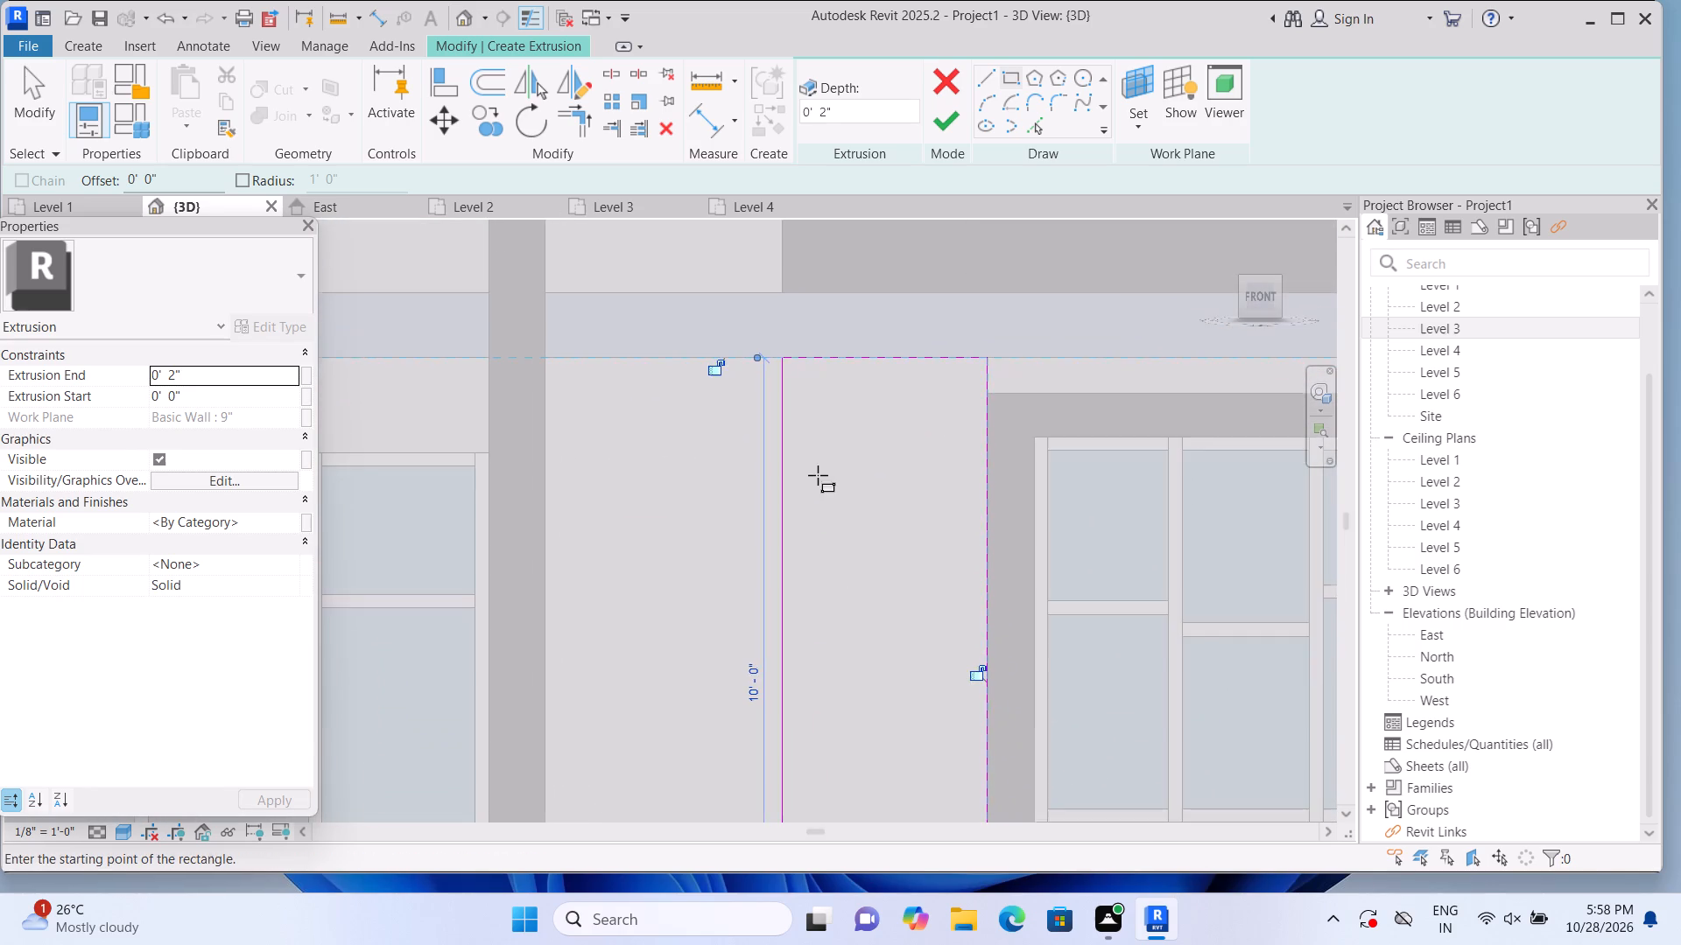
{"action": "scroll", "coordinate": [827, 501], "scroll_direction": "down", "scroll_amount": 2}
{"action": "middle_click_drag", "start_coordinate": [850, 620], "coordinate": [795, 492]}
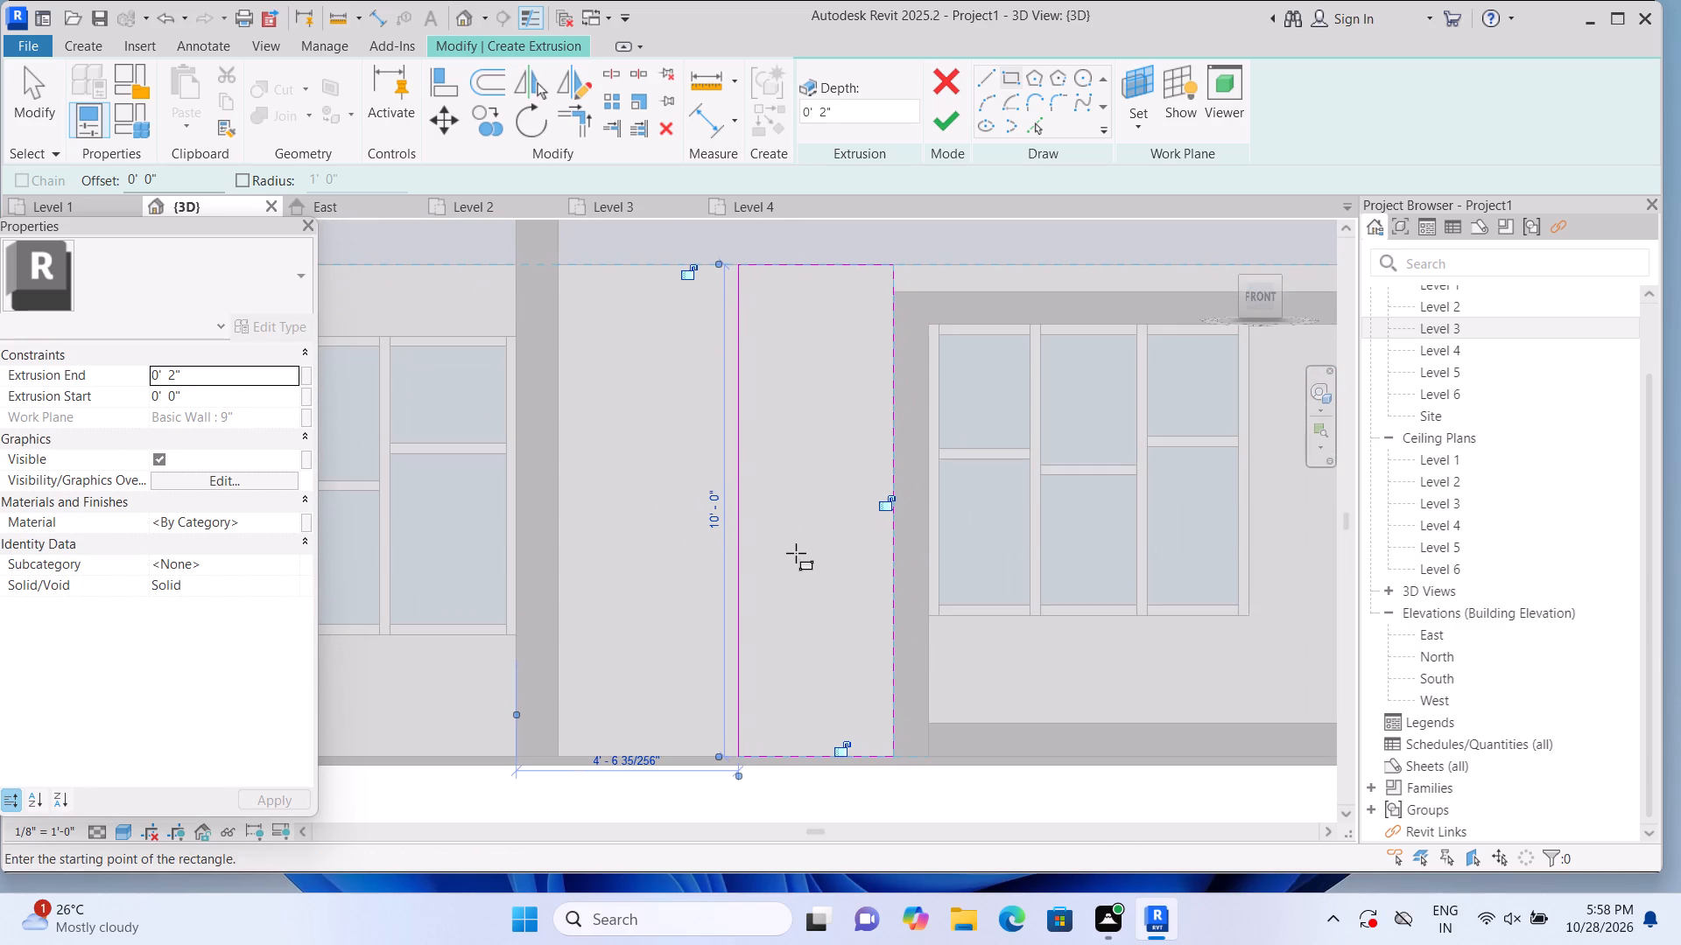
{"action": "scroll", "coordinate": [796, 553], "scroll_direction": "up", "scroll_amount": 1}
{"action": "scroll", "coordinate": [796, 556], "scroll_direction": "down", "scroll_amount": 2}
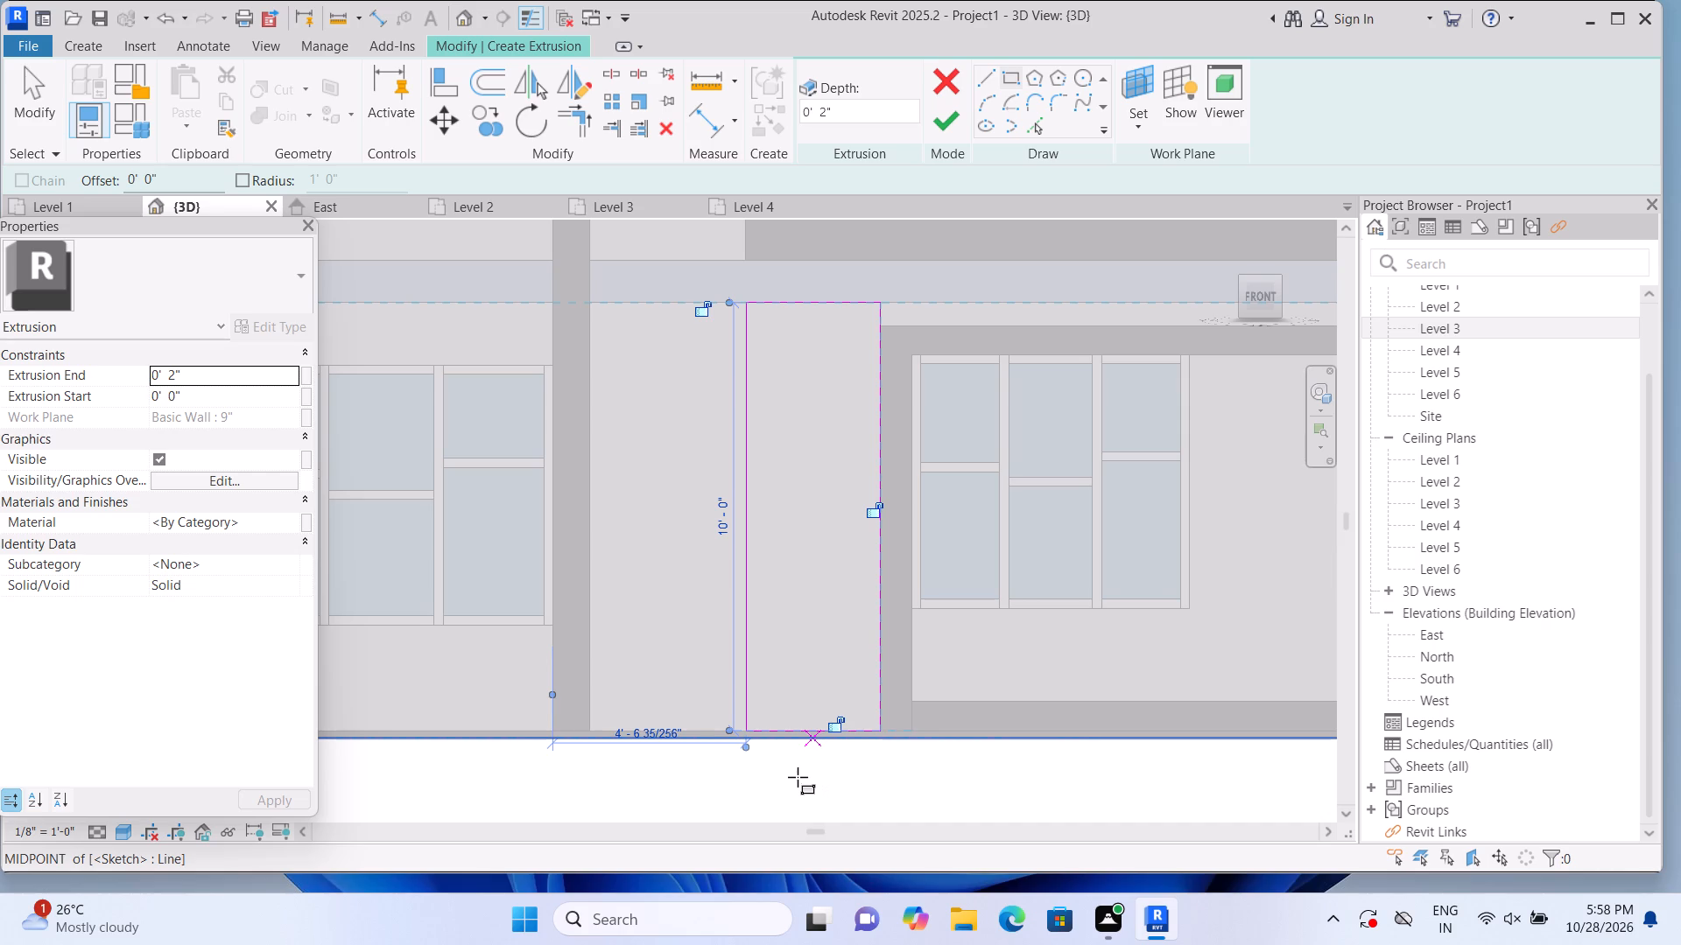
{"action": "scroll", "coordinate": [798, 777], "scroll_direction": "up", "scroll_amount": 1}
{"action": "scroll", "coordinate": [798, 778], "scroll_direction": "down", "scroll_amount": 1}
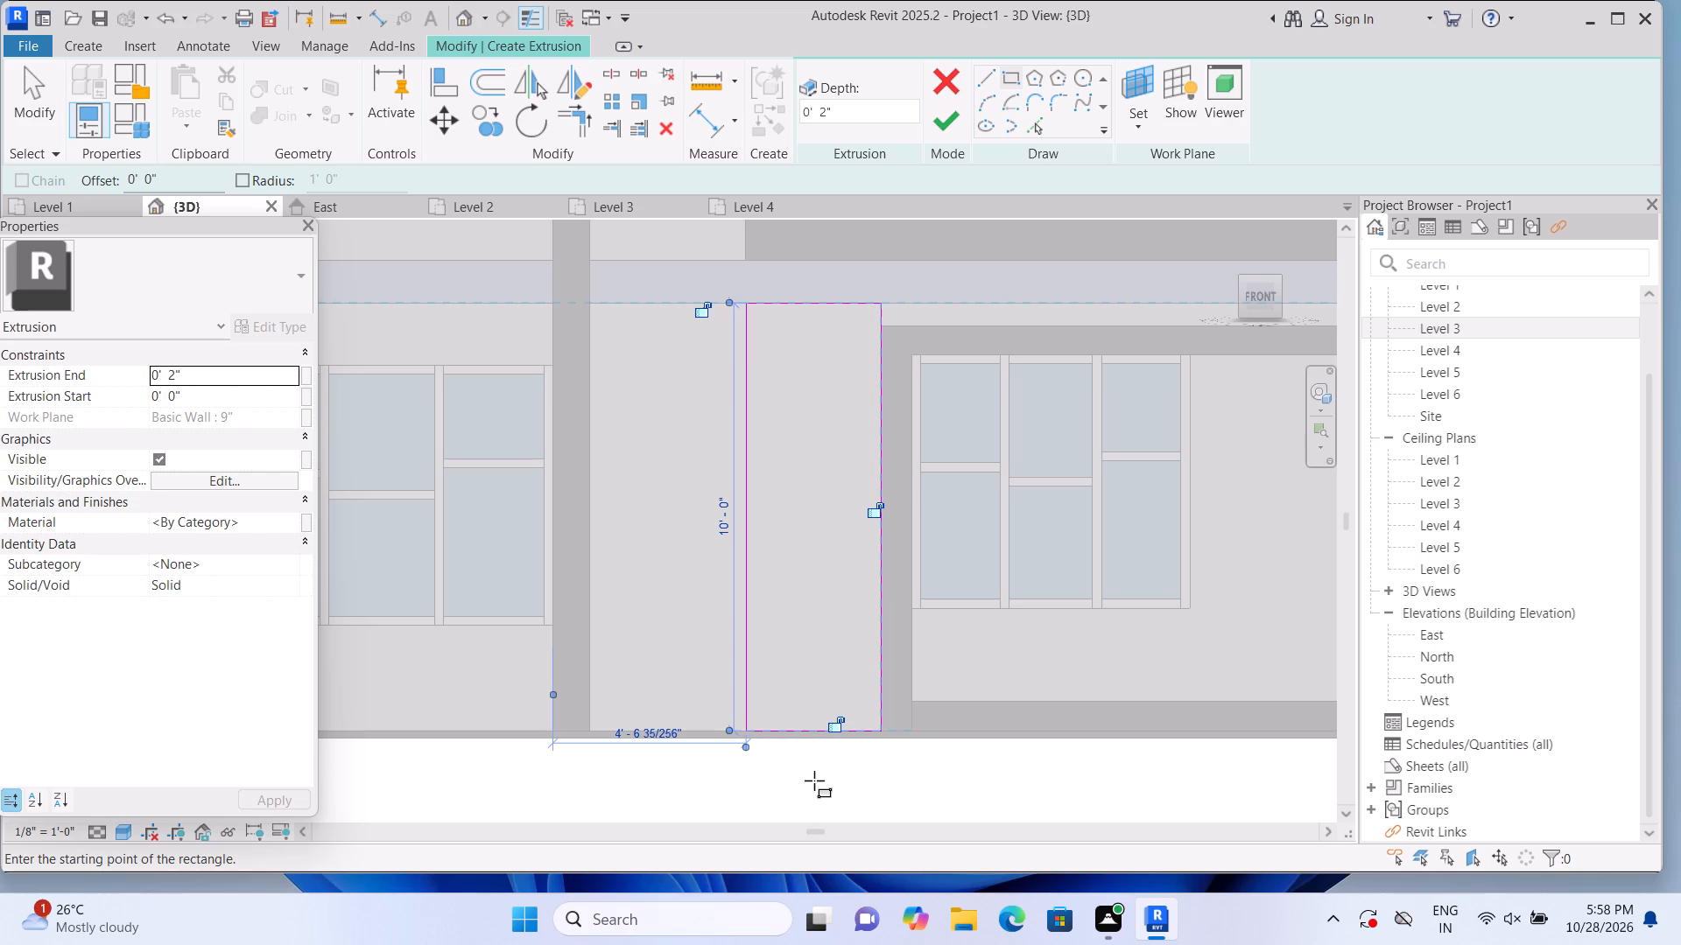
{"action": "scroll", "coordinate": [809, 785], "scroll_direction": "down", "scroll_amount": 3}
{"action": "scroll", "coordinate": [905, 797], "scroll_direction": "down", "scroll_amount": 2}
{"action": "middle_click_drag", "start_coordinate": [869, 773], "coordinate": [840, 725]}
{"action": "middle_click", "coordinate": [840, 725]}
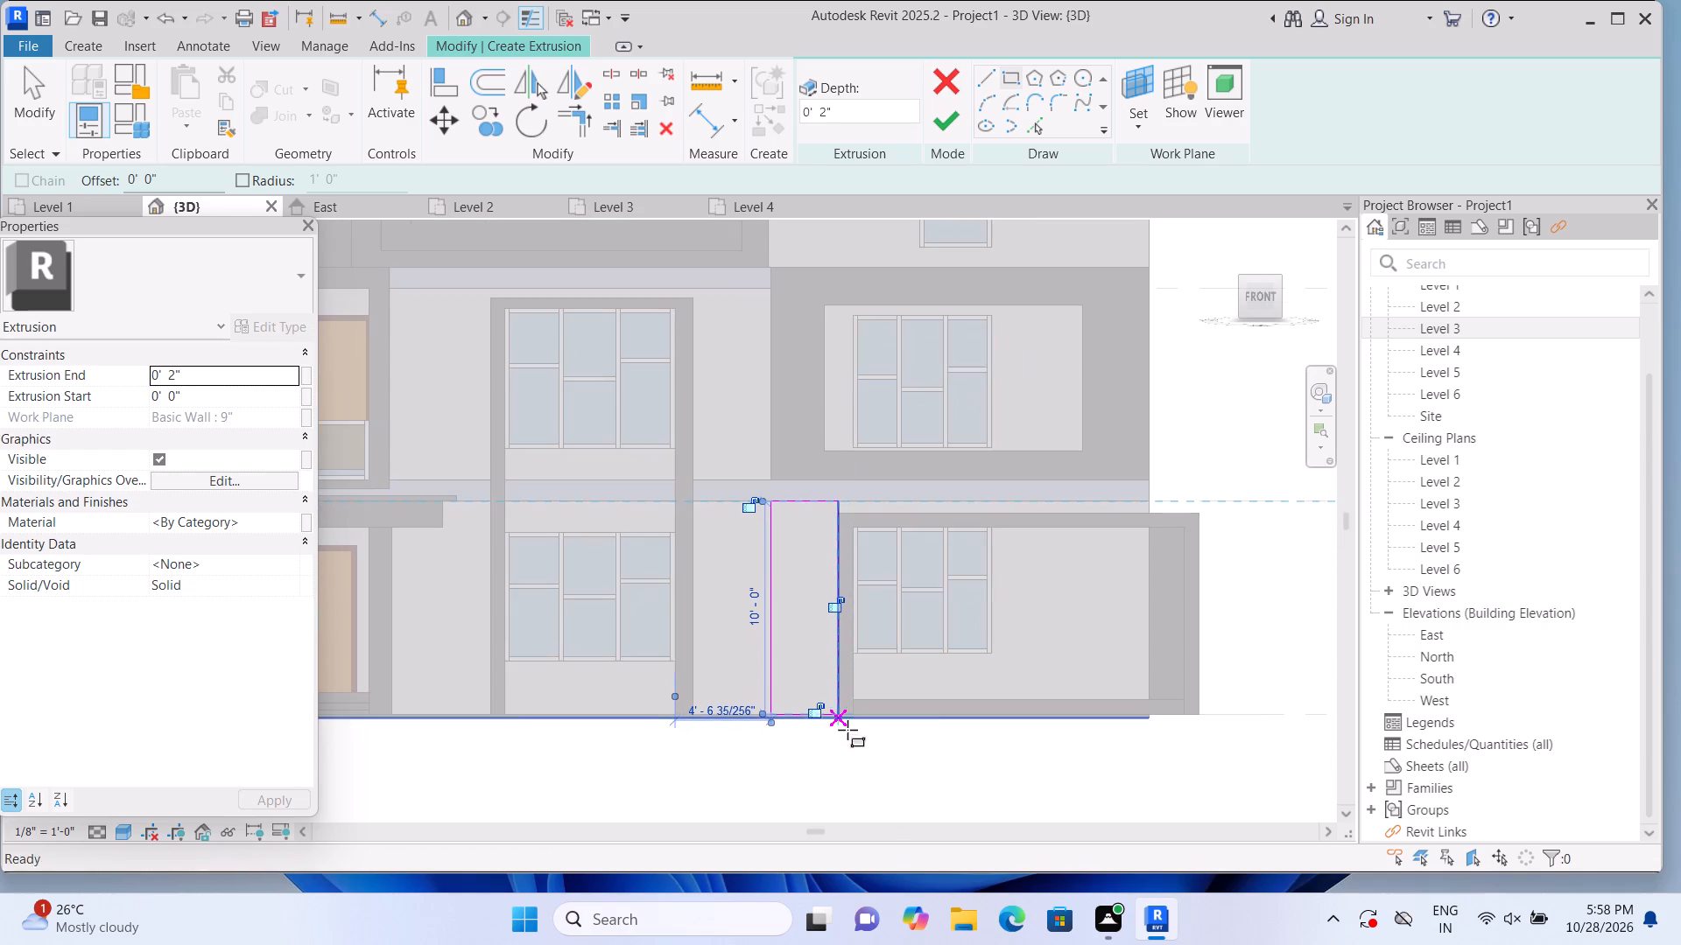
Finish the rectangle sketch as a 2" deep extrusion on the ground-floor front wall beside the window surround.
{"action": "scroll", "coordinate": [894, 767], "scroll_direction": "up", "scroll_amount": 1}
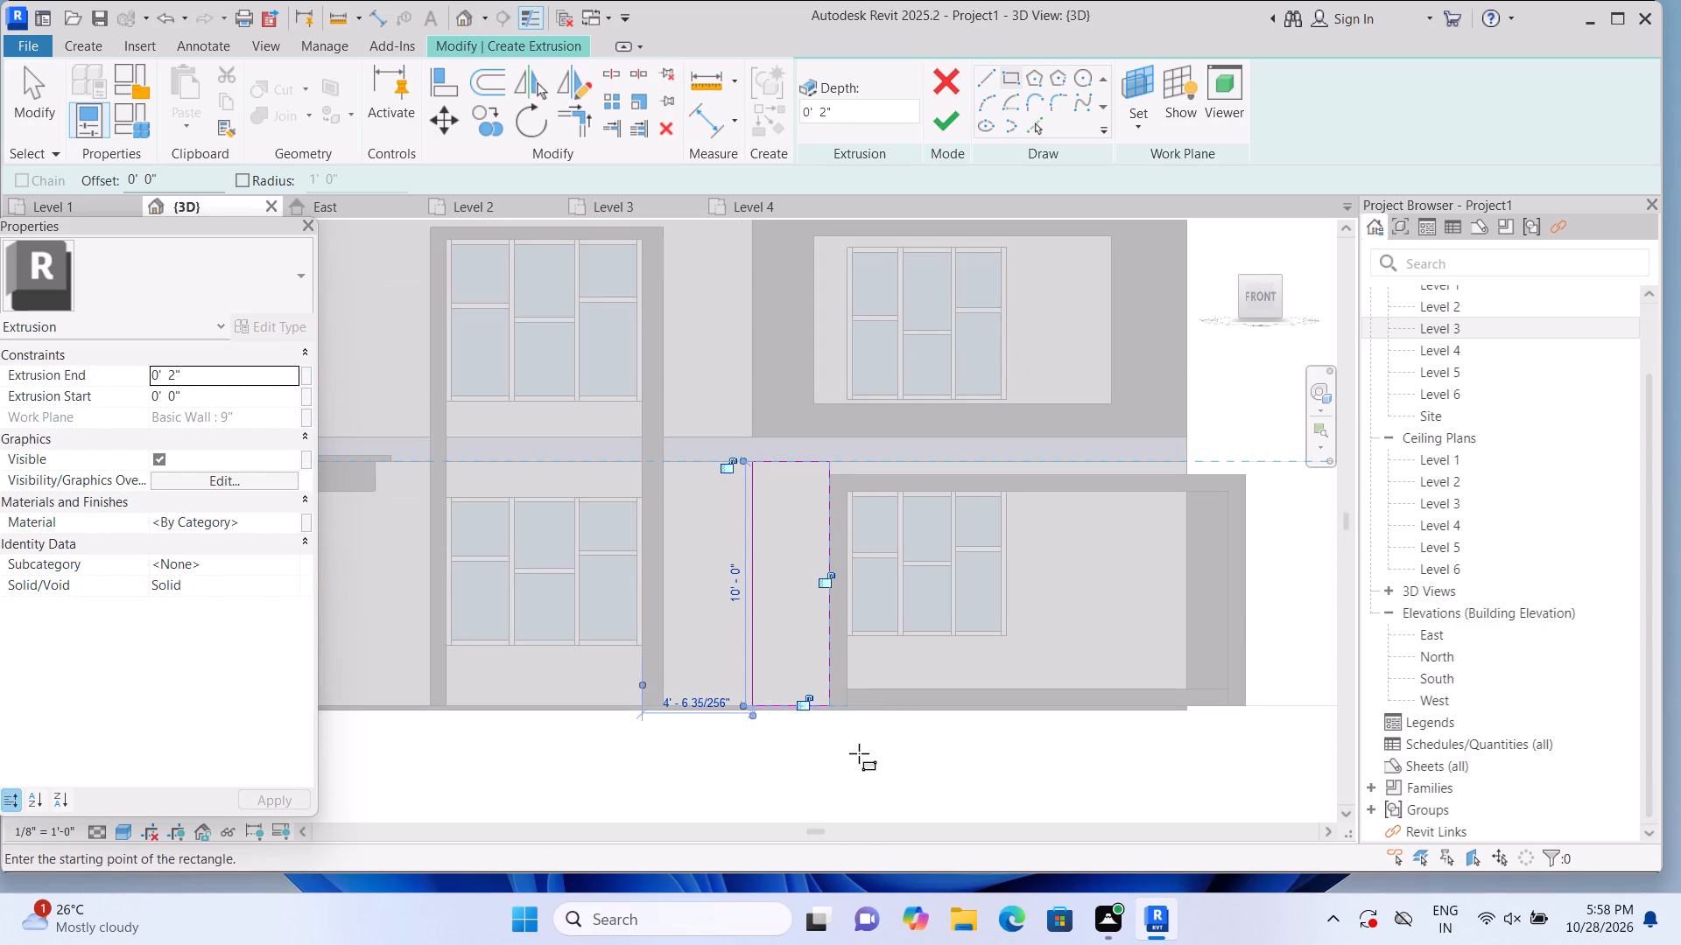
{"action": "middle_click_drag", "start_coordinate": [1176, 759], "coordinate": [1033, 772]}
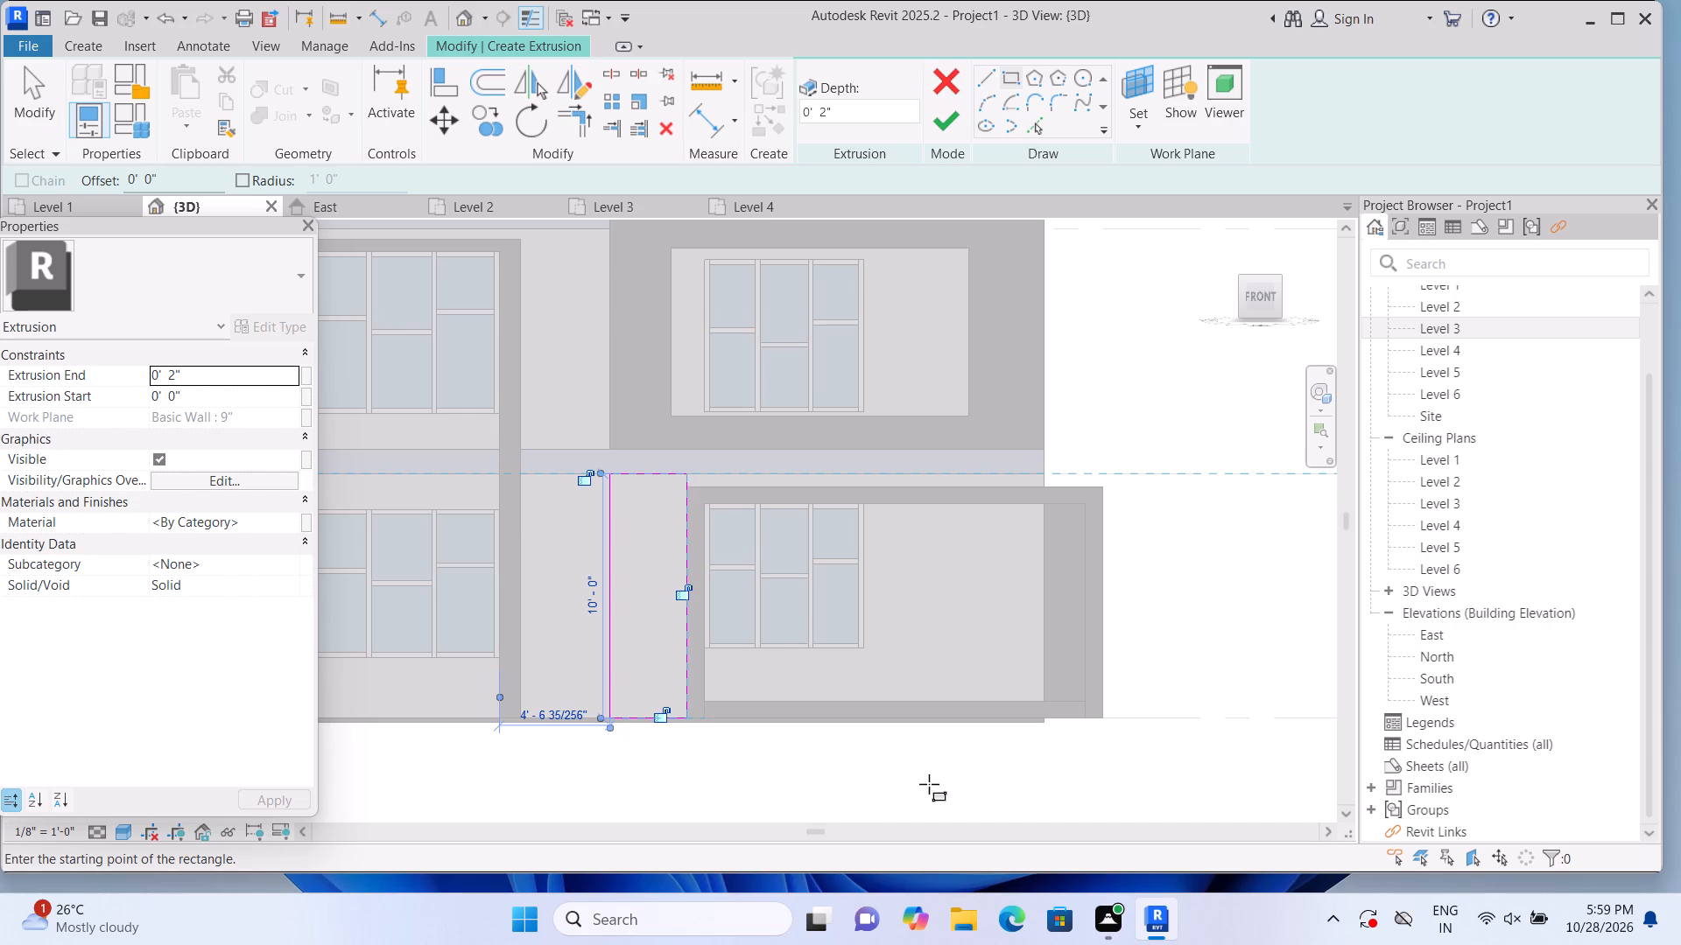
{"action": "middle_click_drag", "start_coordinate": [881, 748], "coordinate": [884, 751]}
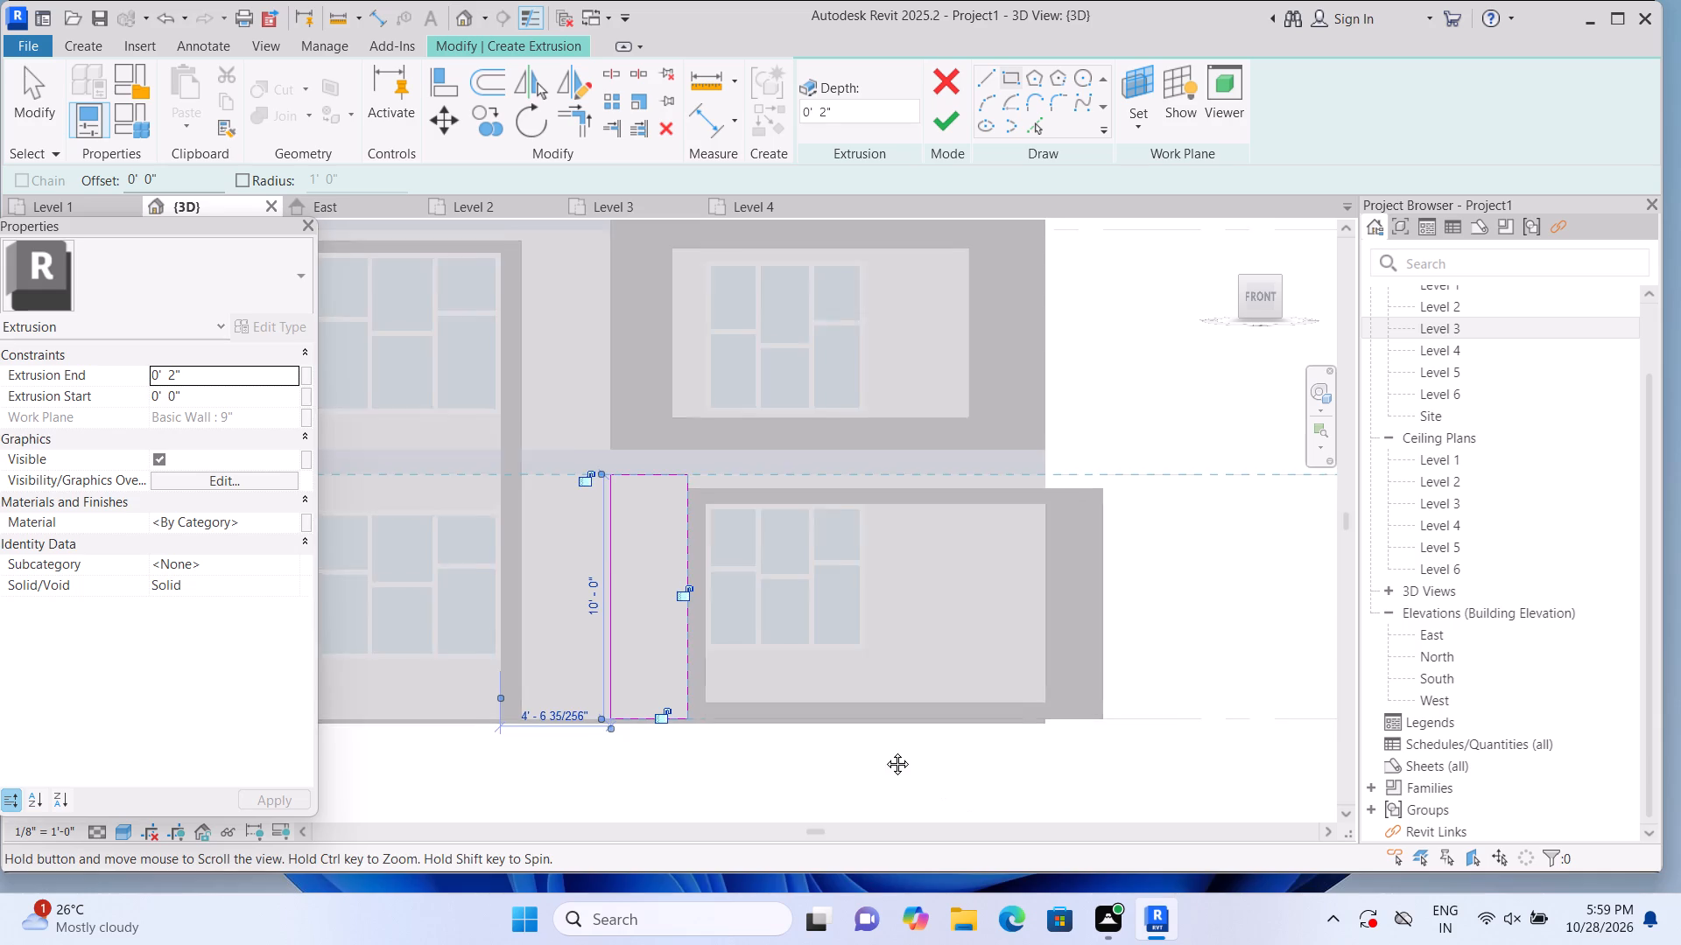
{"action": "middle_click_drag", "start_coordinate": [884, 751], "coordinate": [943, 744]}
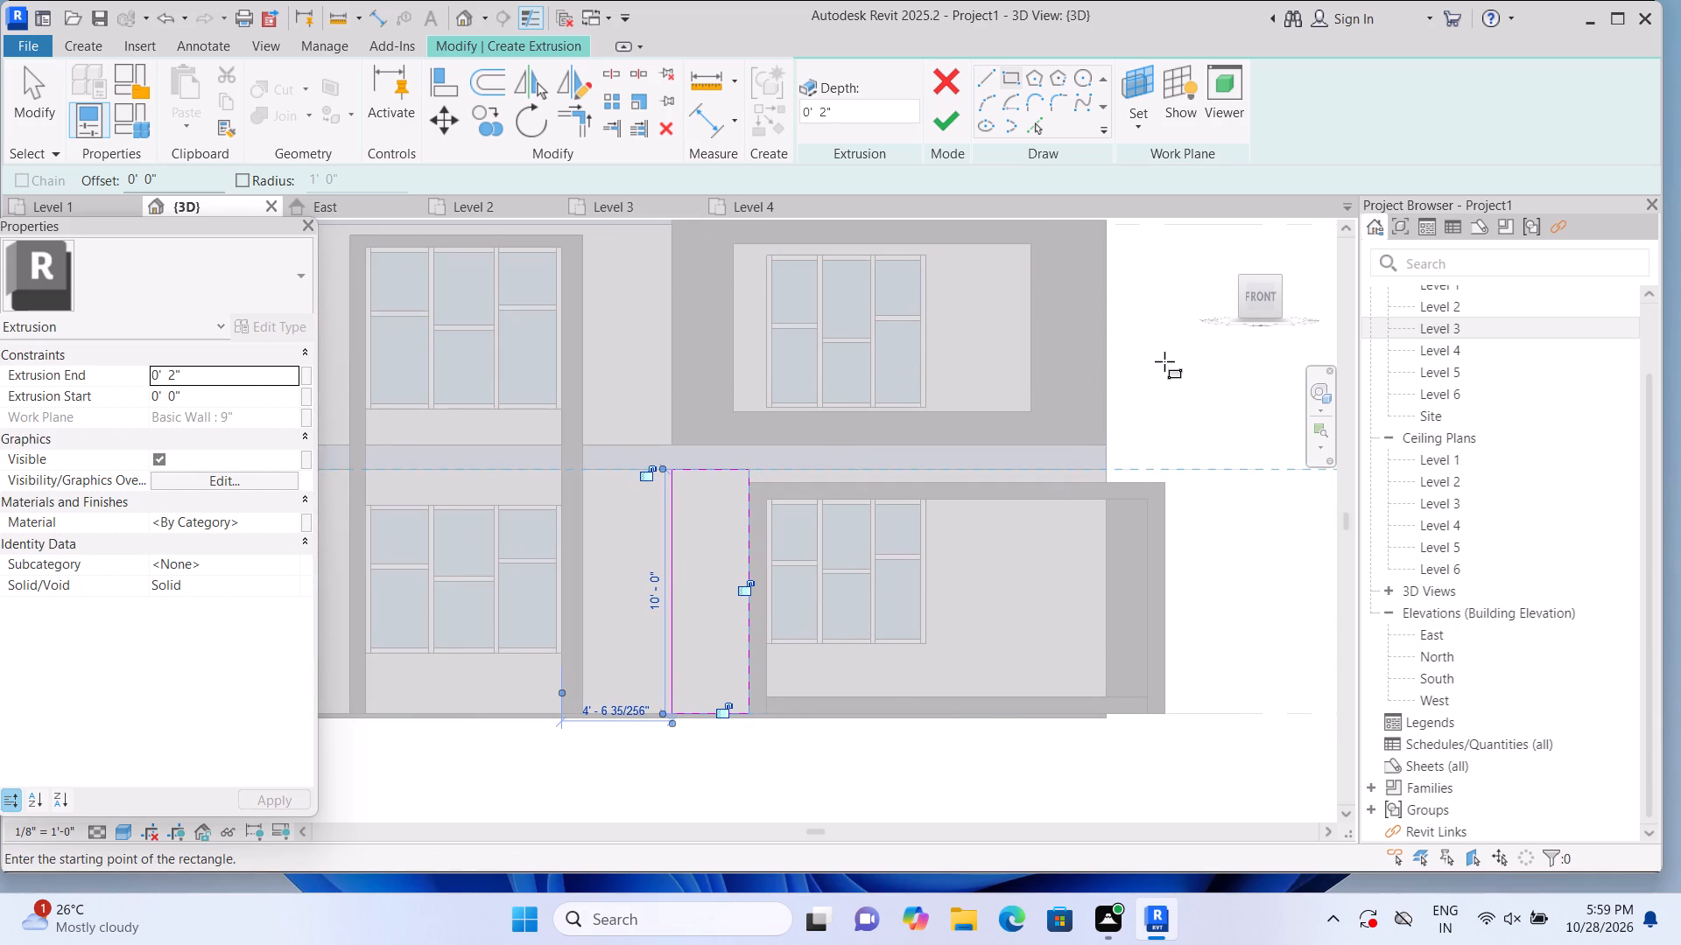
{"action": "key", "text": "Escape"}
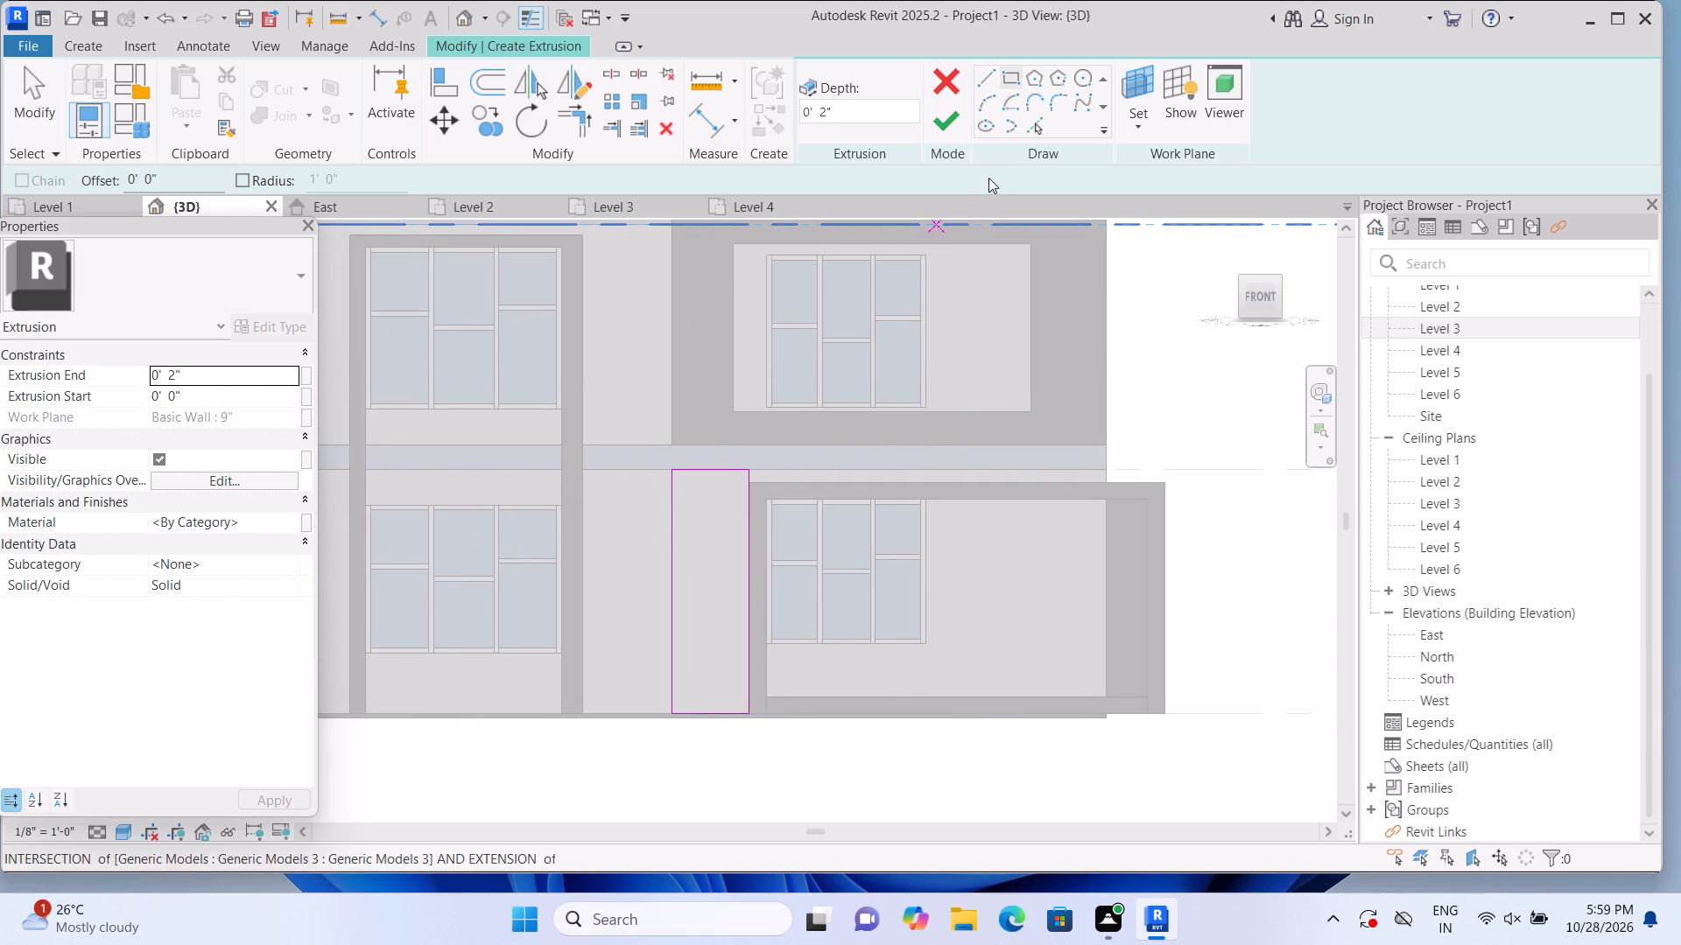
{"action": "left_click", "coordinate": [942, 128]}
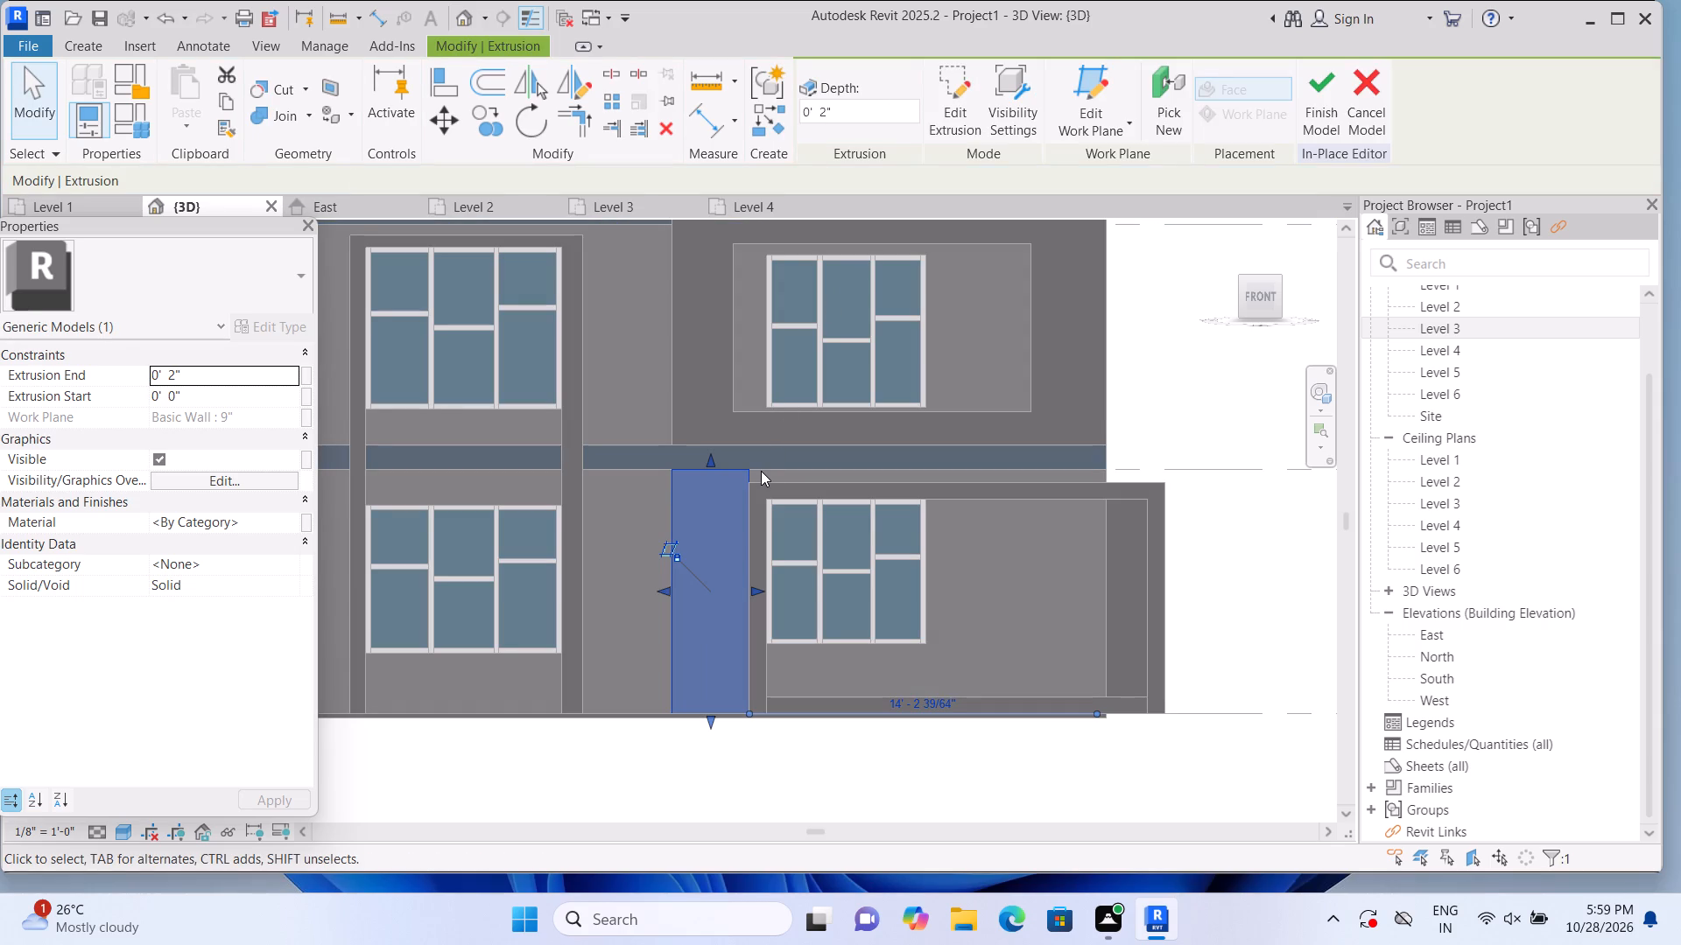
Stretch the extruded panel's top edge up to the top of the roof band, meeting the upper window surround.
{"action": "left_click", "coordinate": [709, 454]}
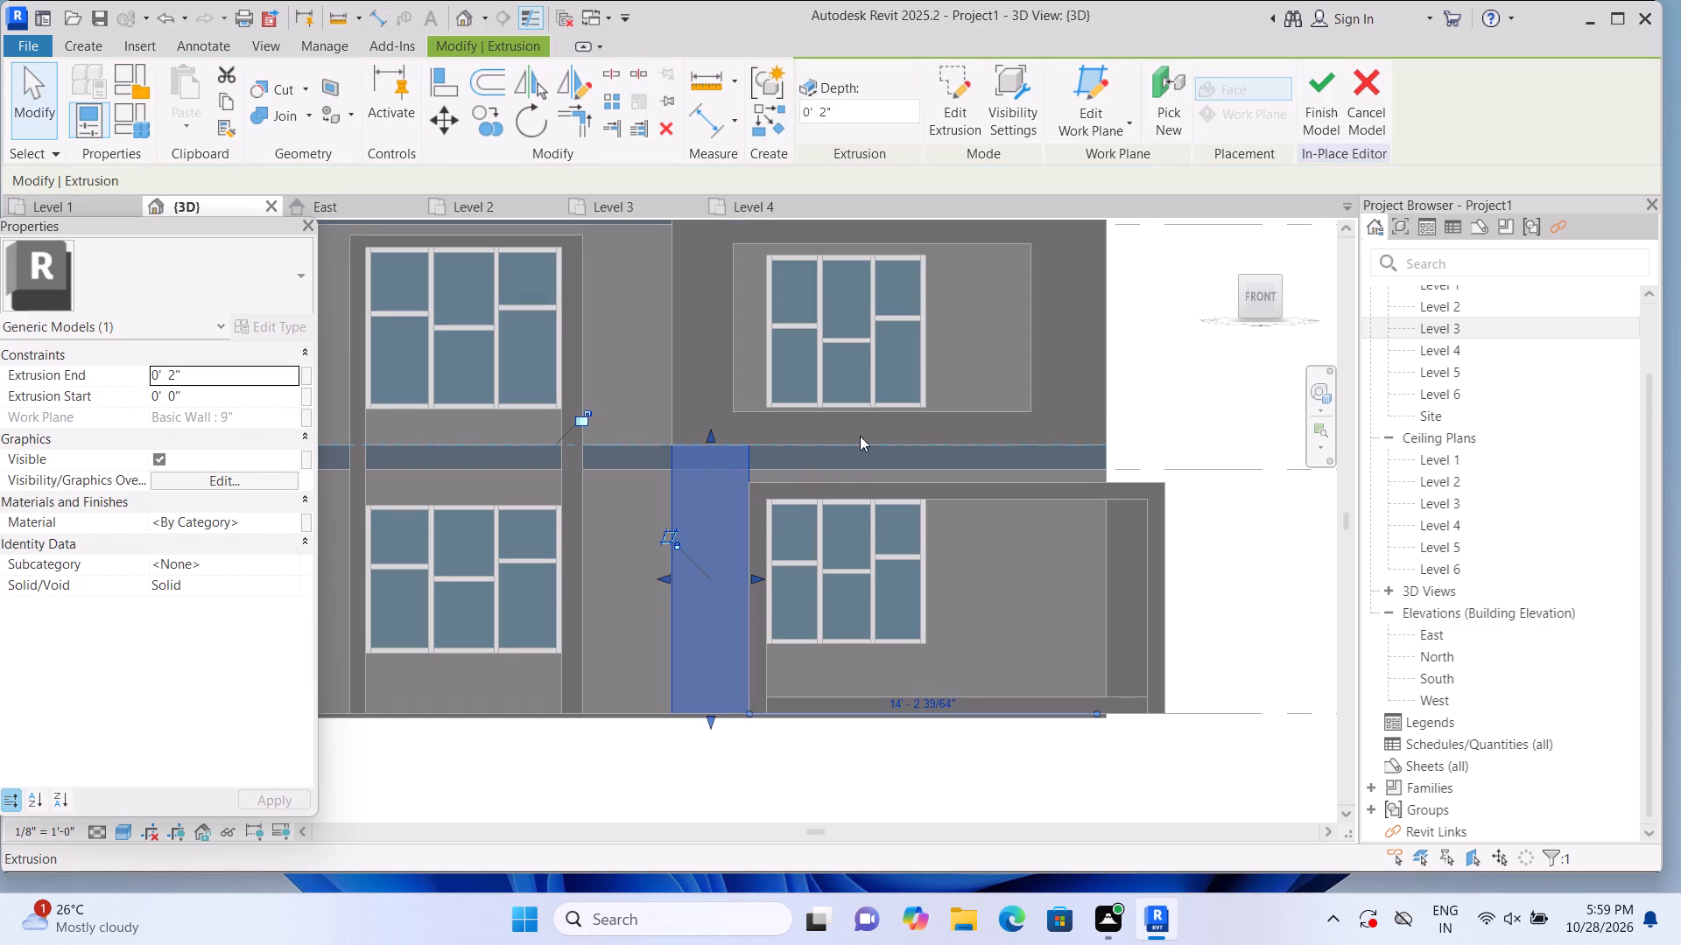
{"action": "left_click", "coordinate": [1145, 381]}
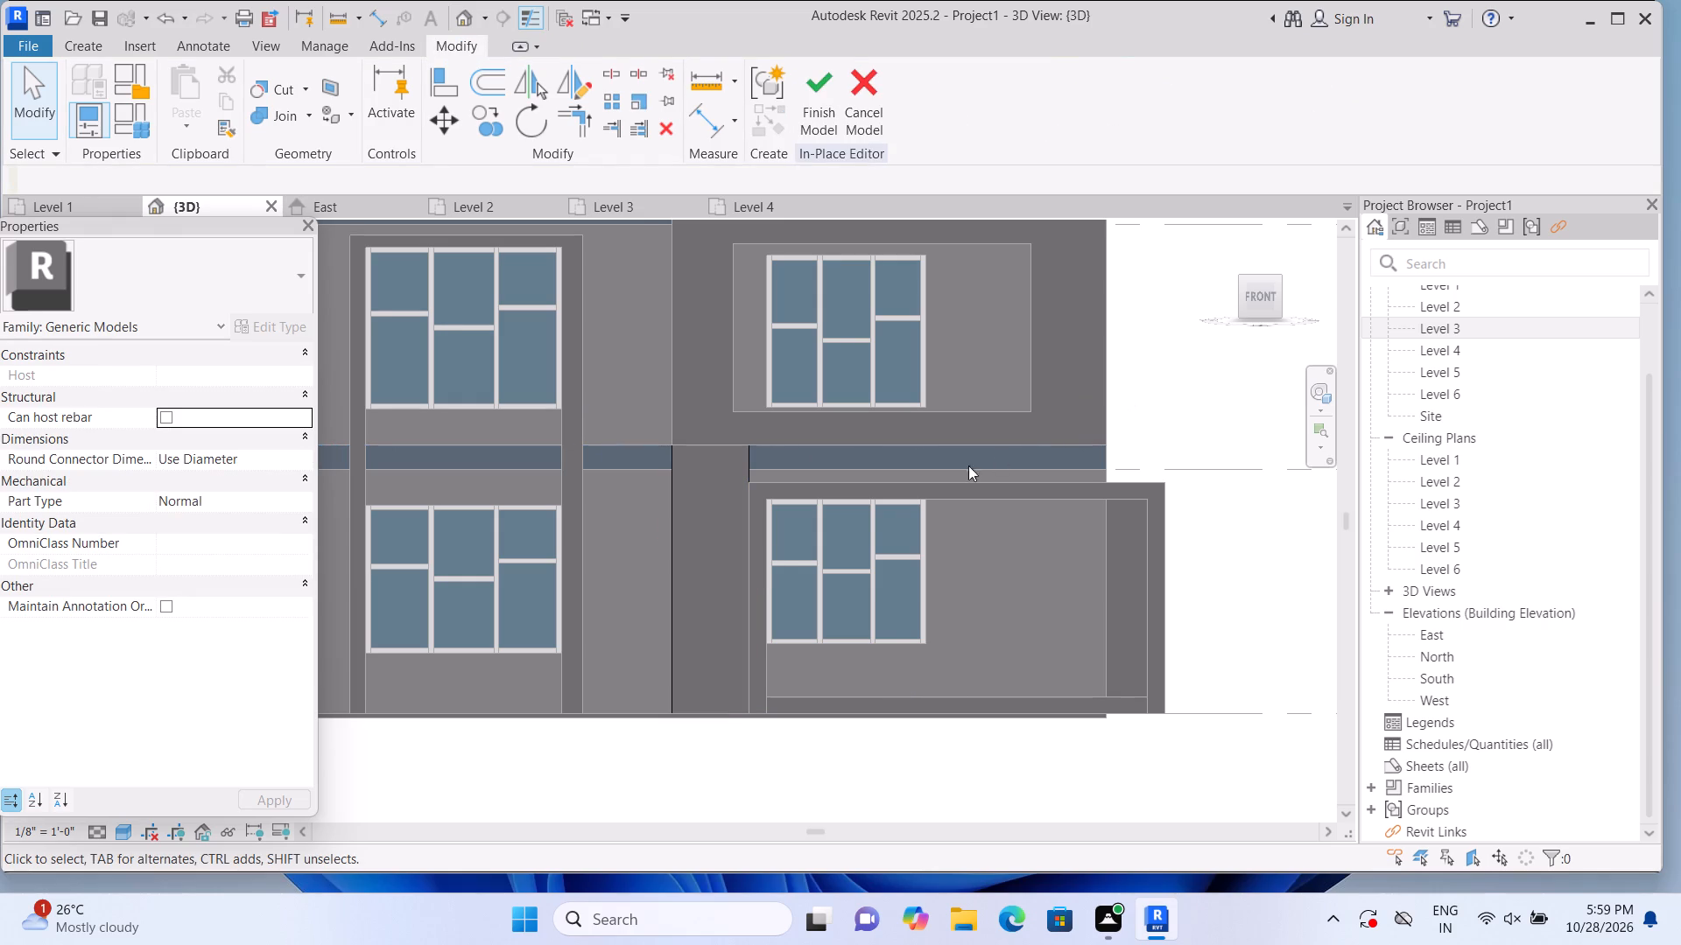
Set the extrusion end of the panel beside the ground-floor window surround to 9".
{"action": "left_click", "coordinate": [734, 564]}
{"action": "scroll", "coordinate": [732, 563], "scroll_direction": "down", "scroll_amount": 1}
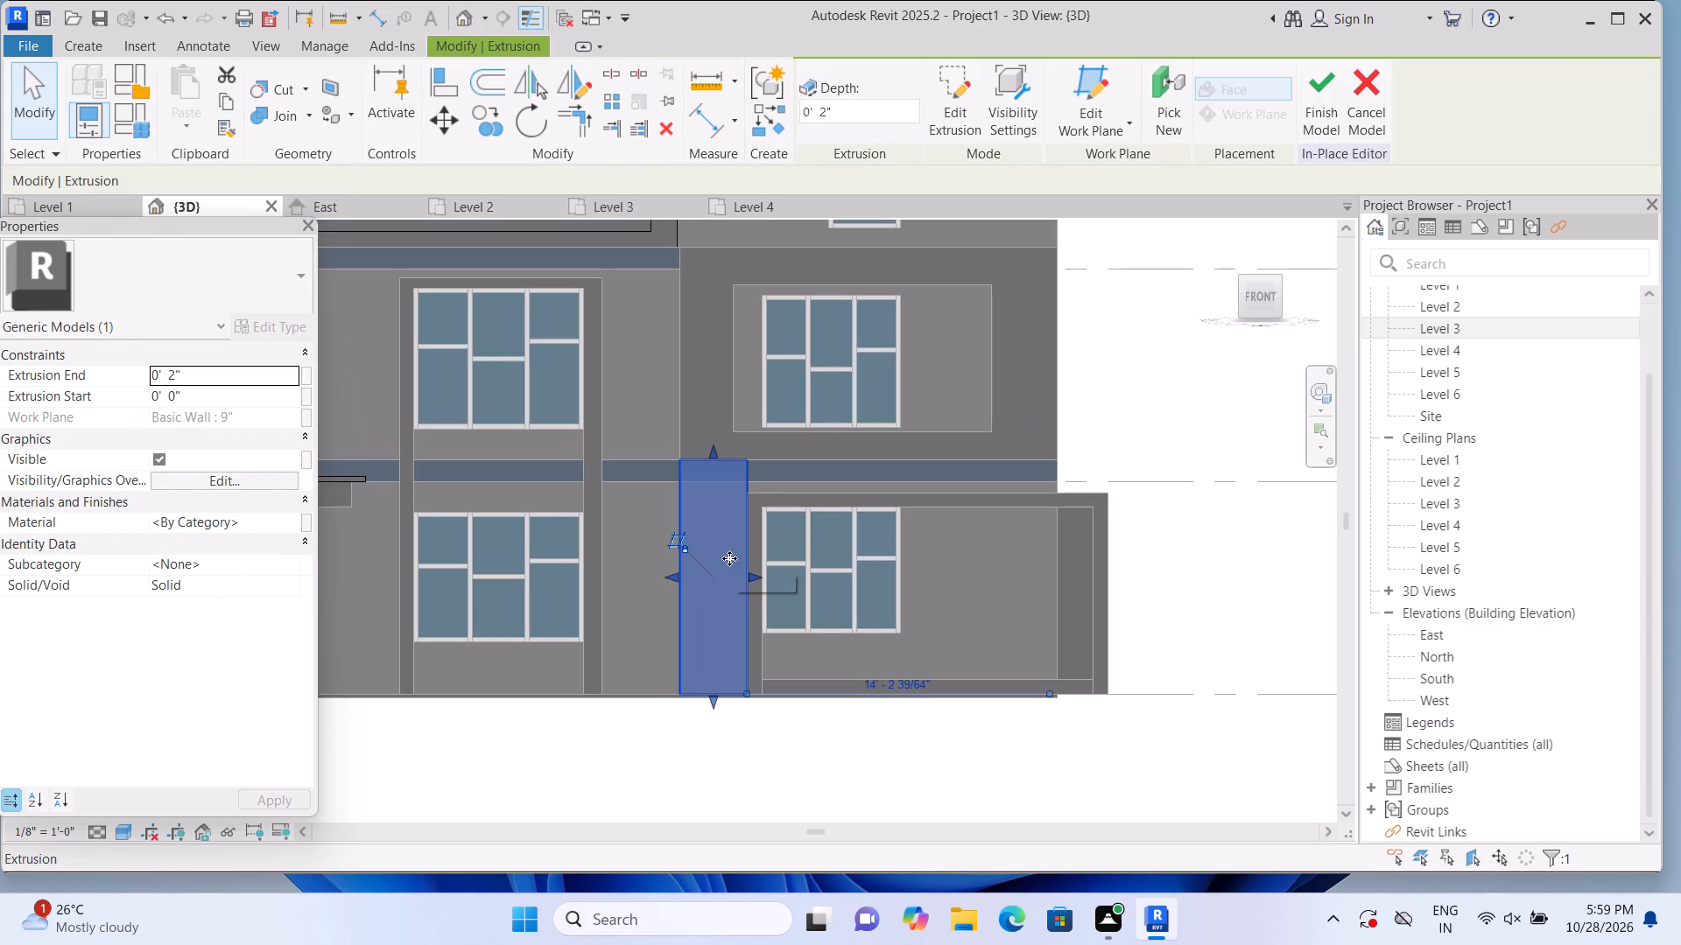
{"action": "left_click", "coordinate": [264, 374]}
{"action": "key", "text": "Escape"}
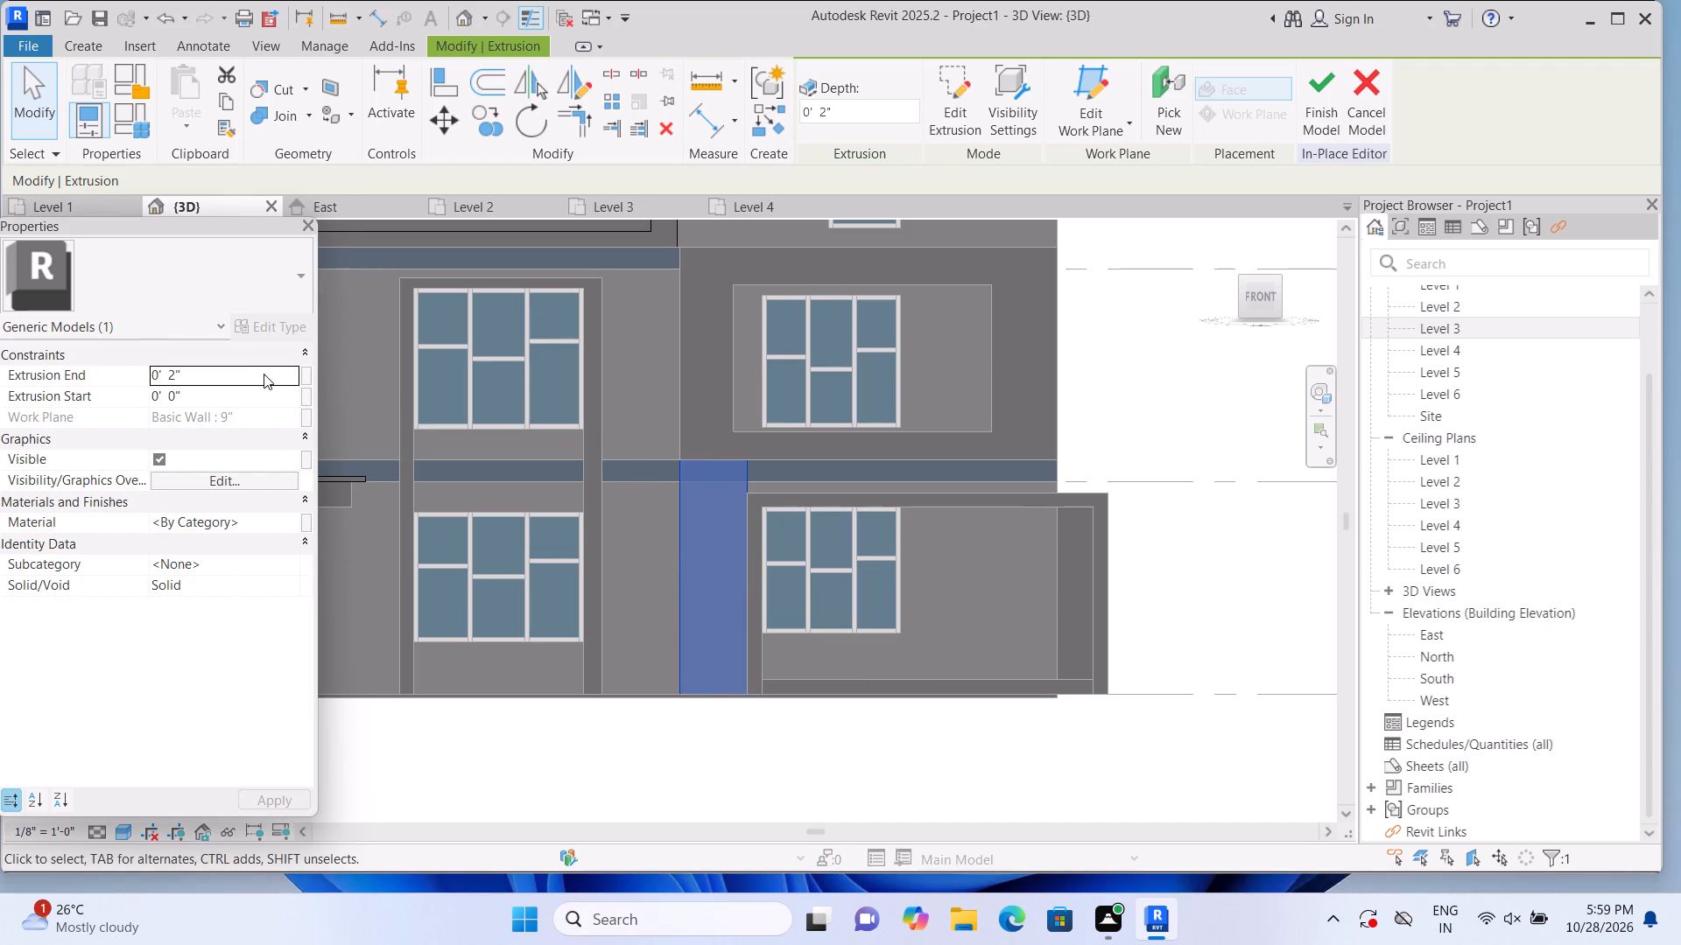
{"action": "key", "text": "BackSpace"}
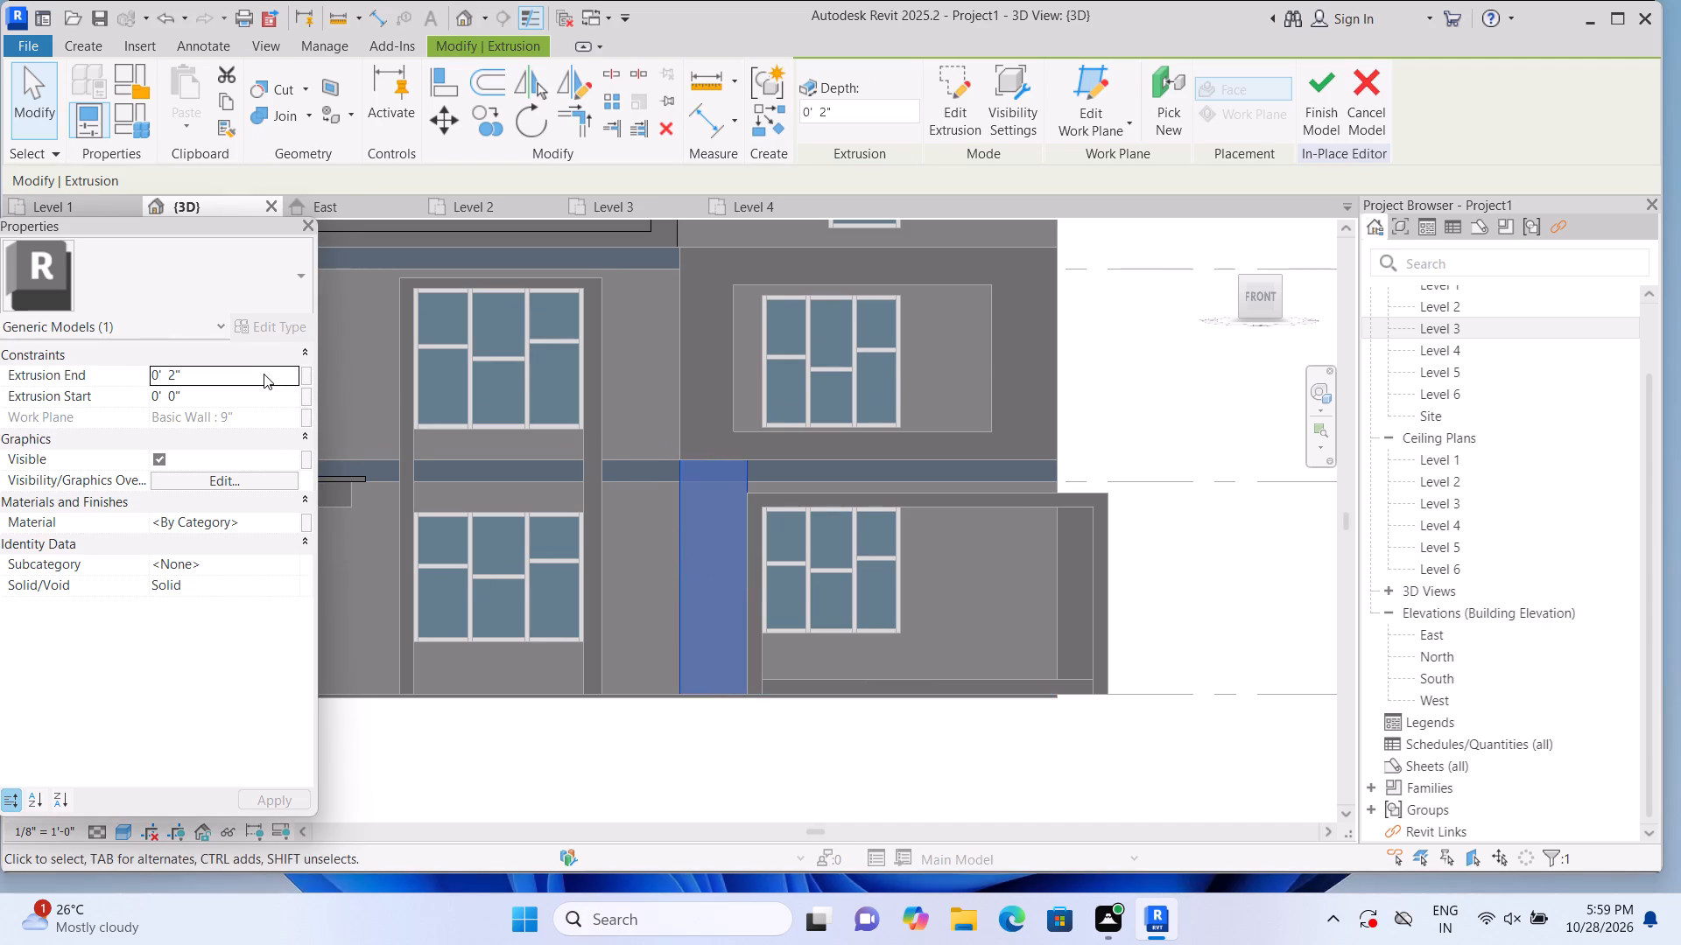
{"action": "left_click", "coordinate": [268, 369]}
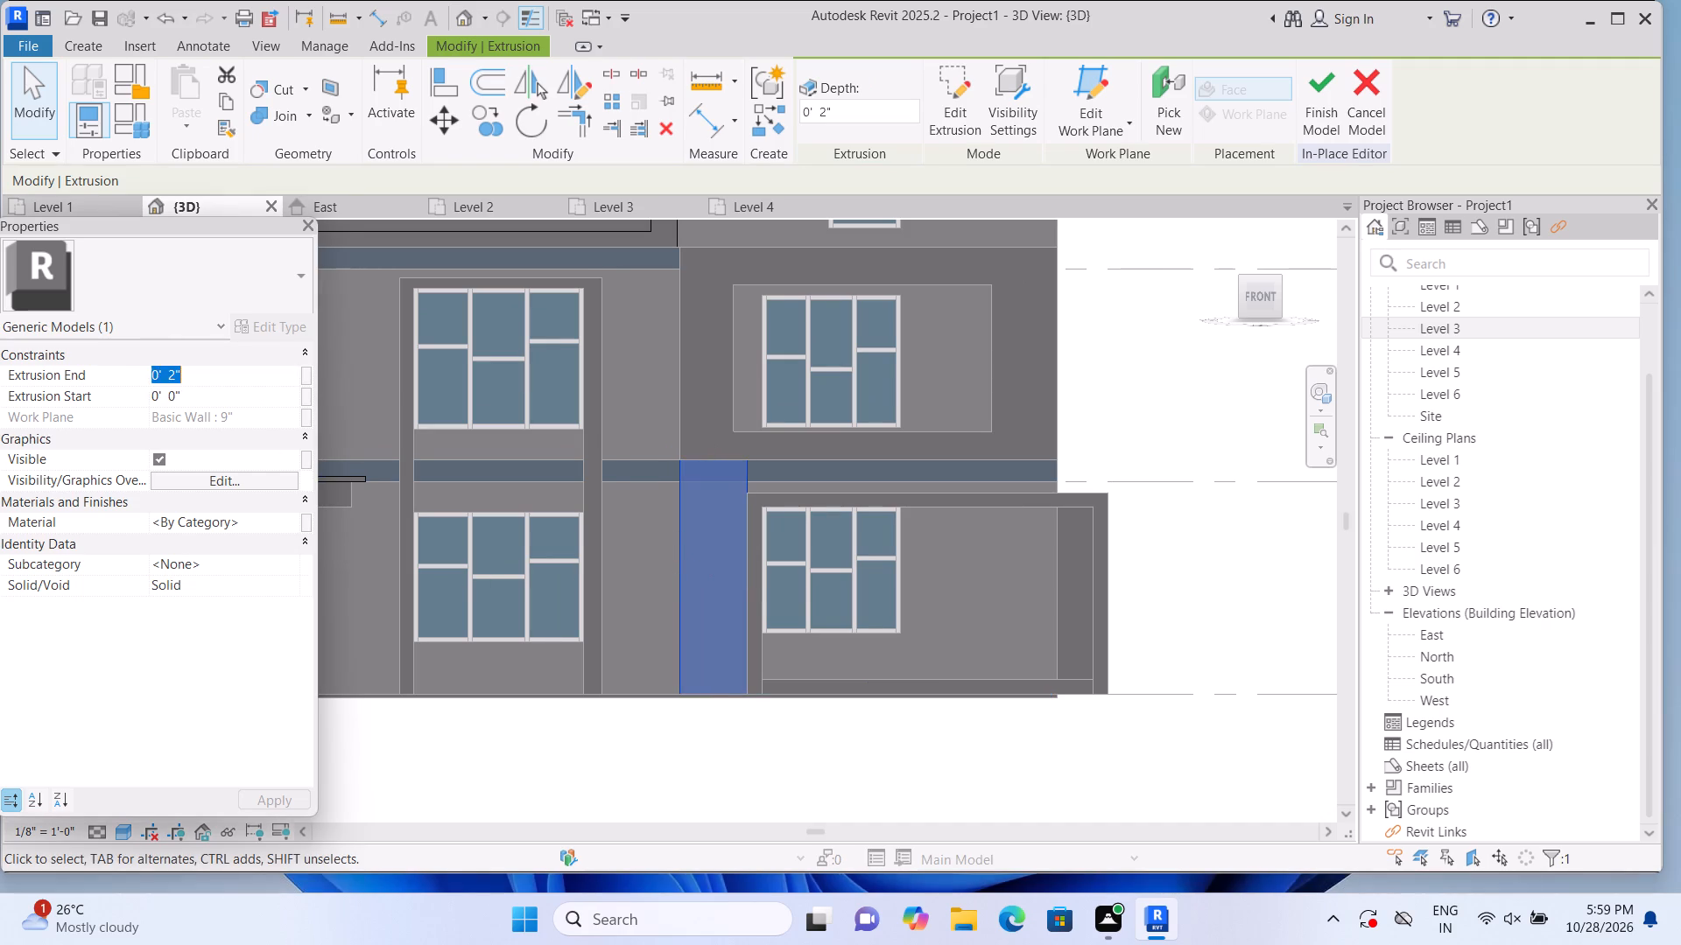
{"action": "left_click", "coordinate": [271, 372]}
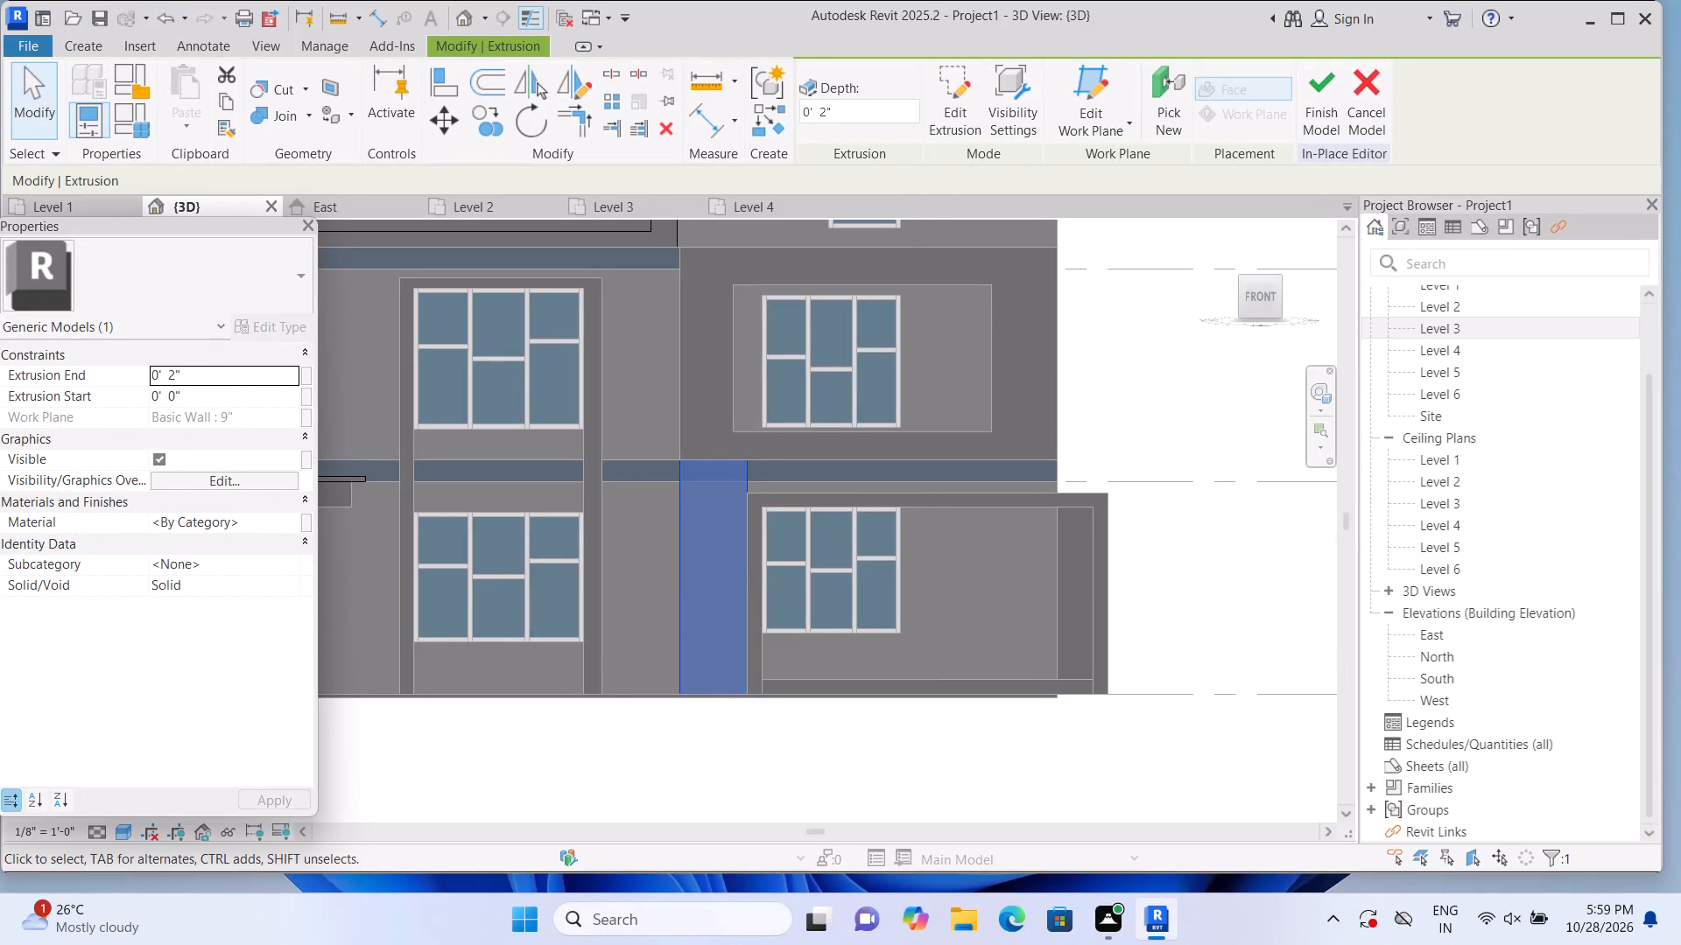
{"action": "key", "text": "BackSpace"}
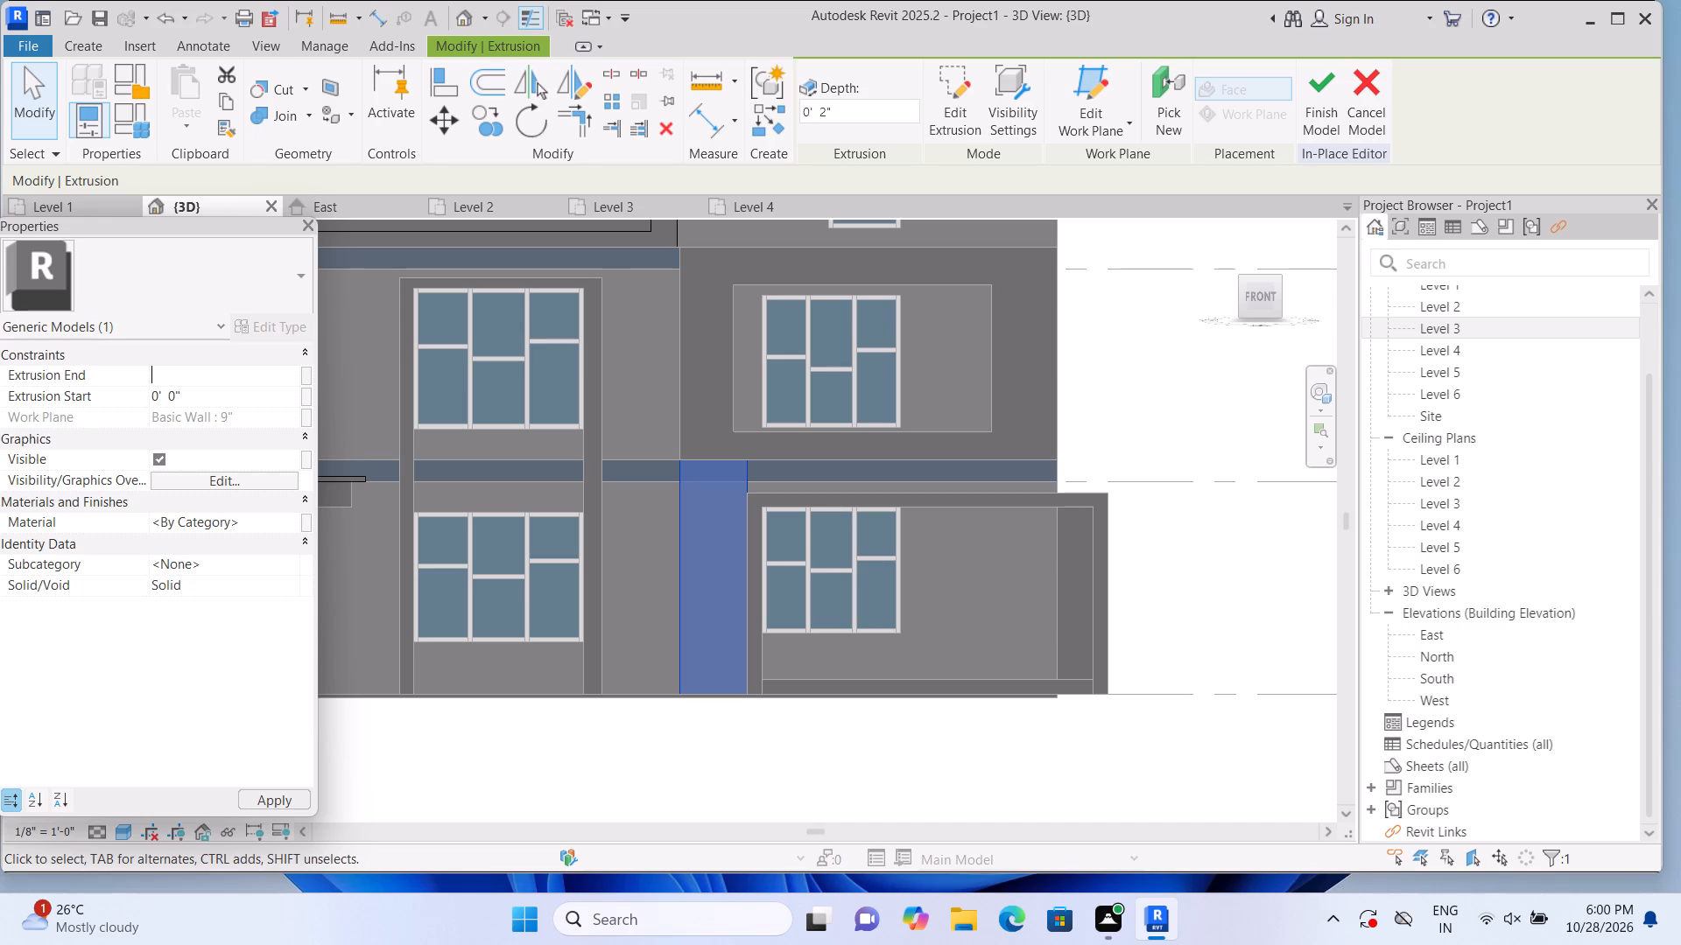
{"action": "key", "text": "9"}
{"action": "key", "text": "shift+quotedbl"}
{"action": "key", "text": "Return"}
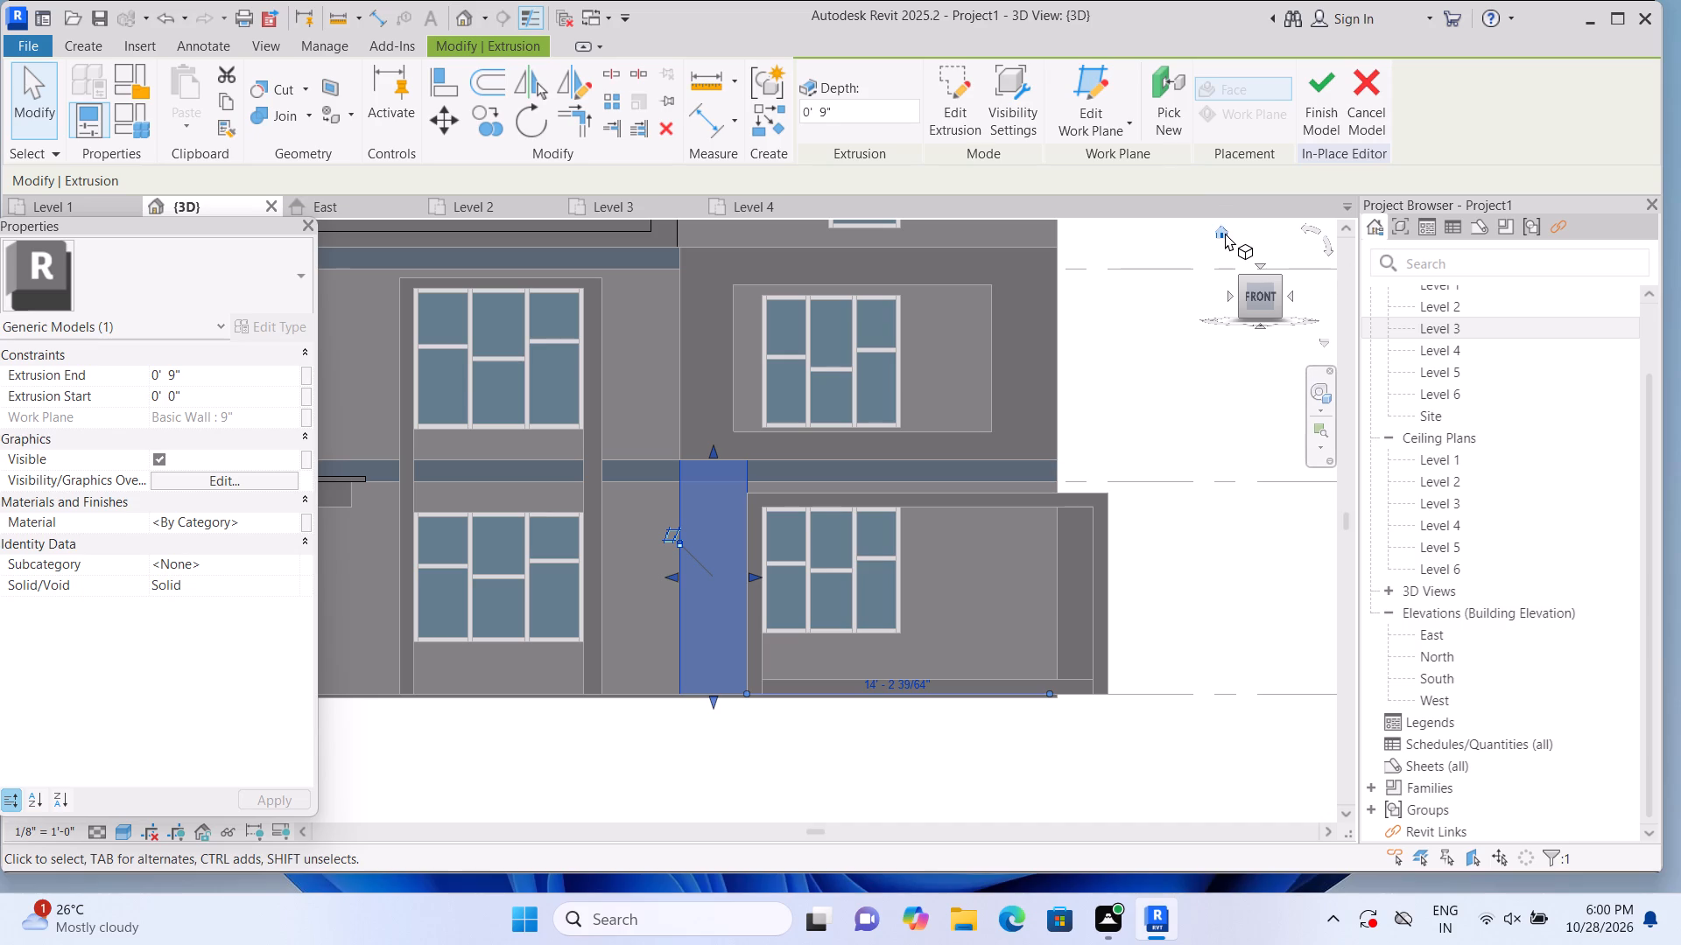
Examine the panel's projection against the ground-floor and upper window surrounds, starting from the home 3D view.
{"action": "left_click", "coordinate": [1221, 232]}
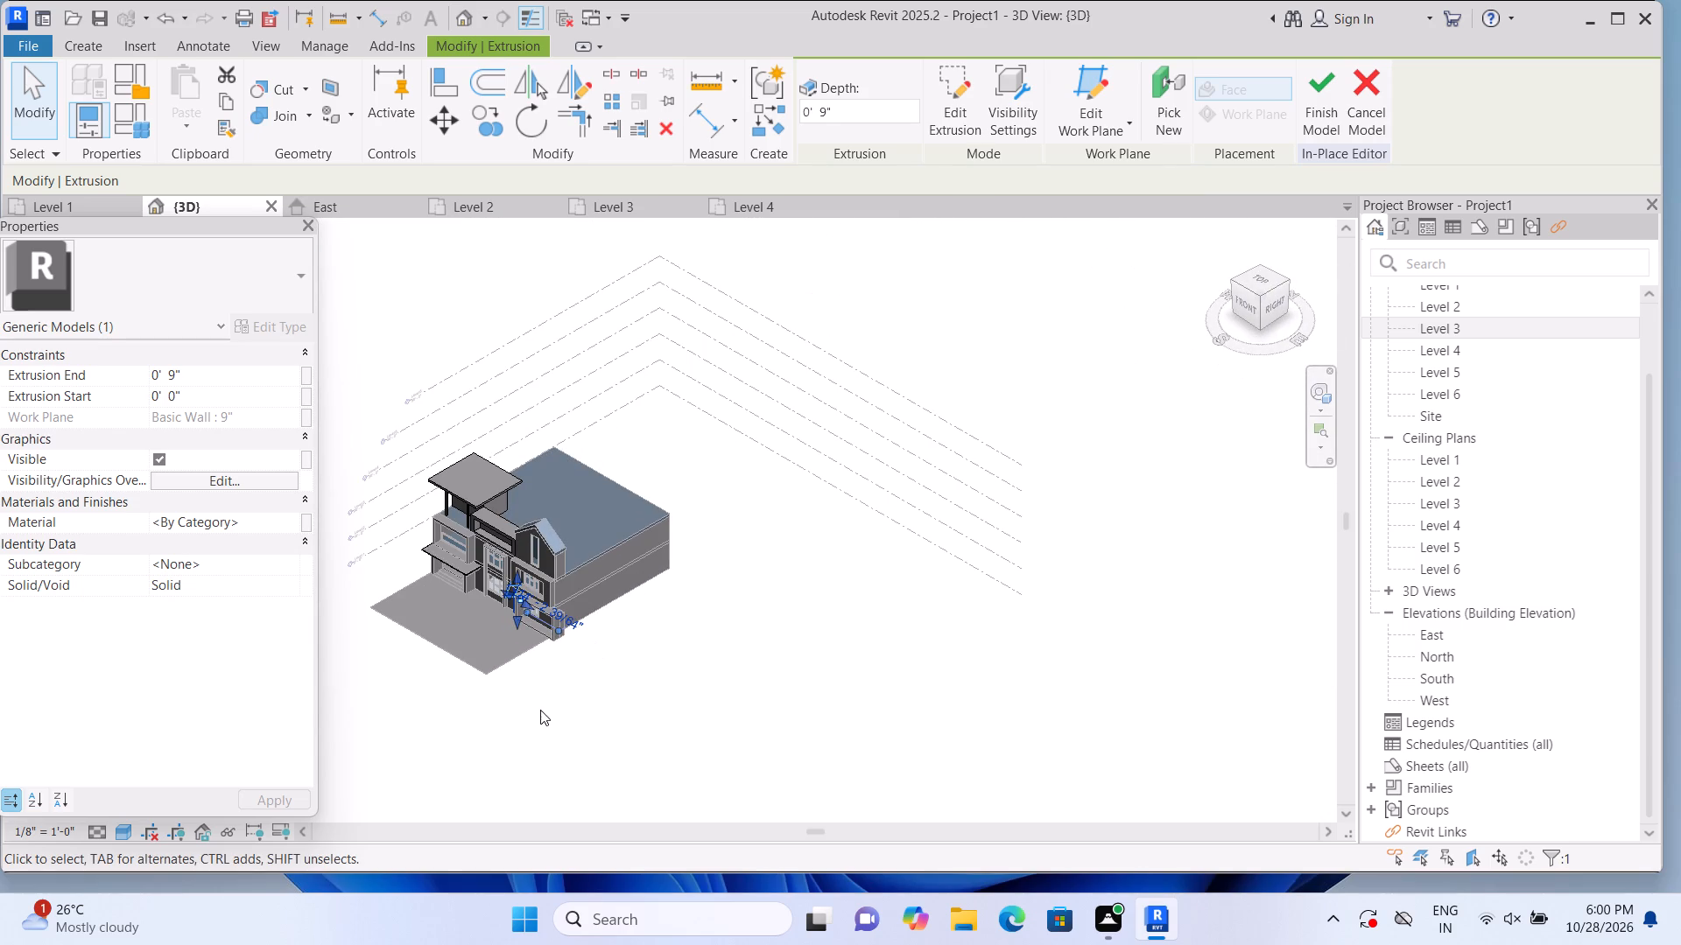
{"action": "left_click_drag", "start_coordinate": [520, 699], "coordinate": [602, 712]}
{"action": "middle_click_drag", "start_coordinate": [520, 699], "coordinate": [606, 713]}
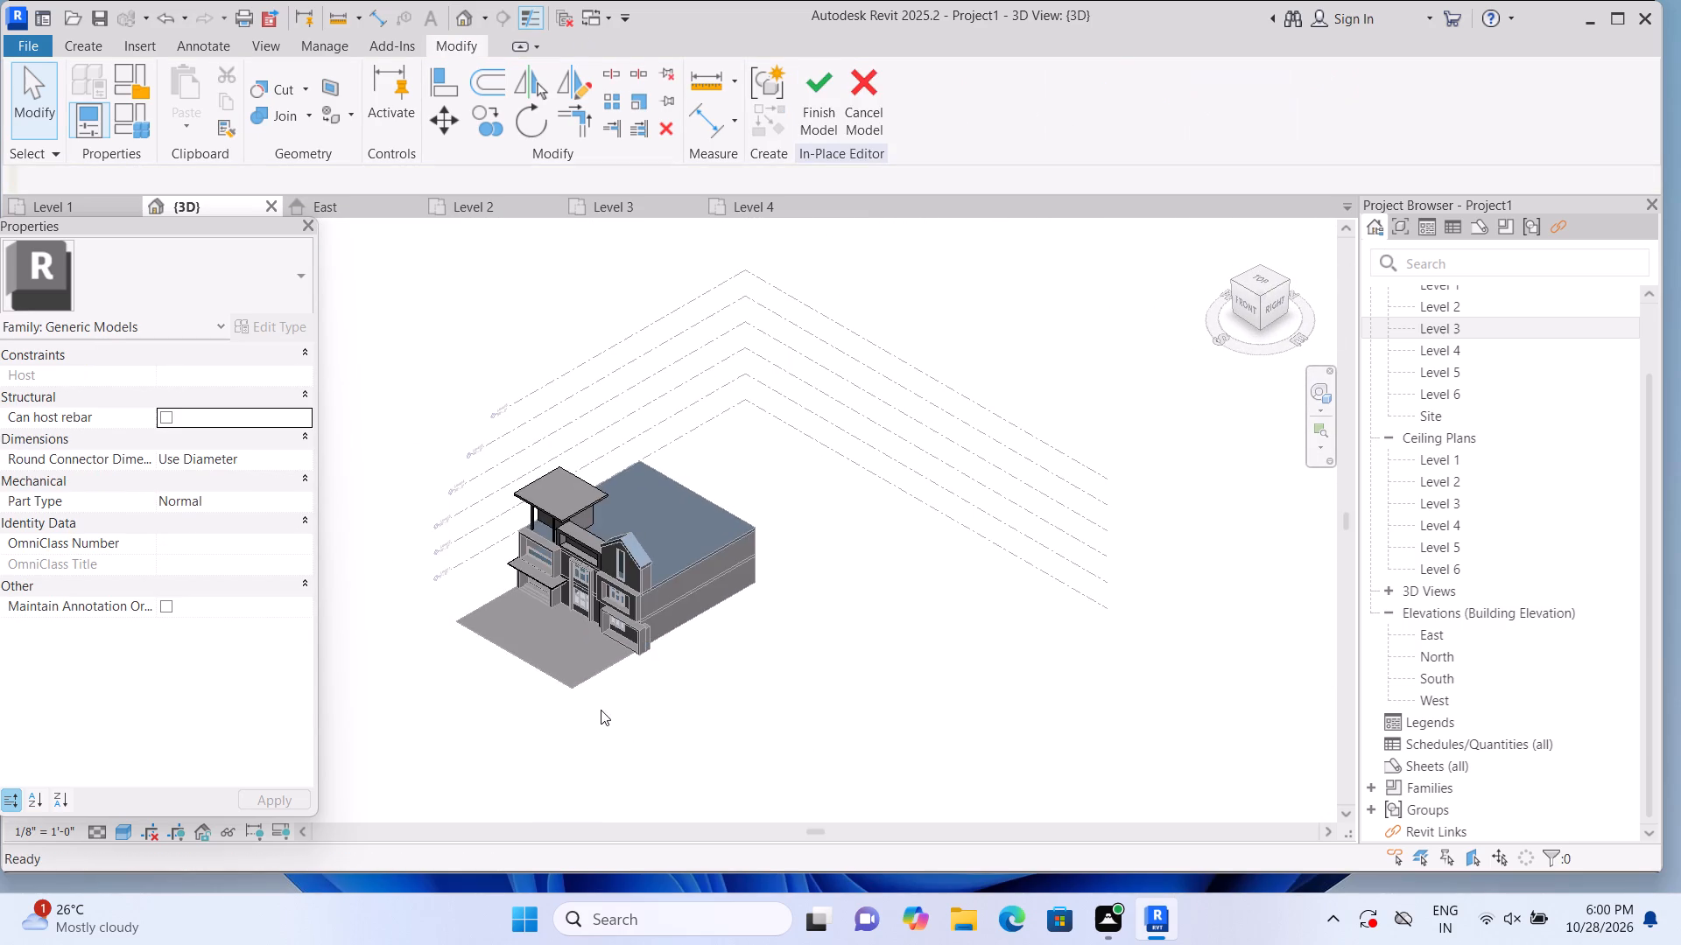
{"action": "scroll", "coordinate": [568, 661], "scroll_direction": "up", "scroll_amount": 9}
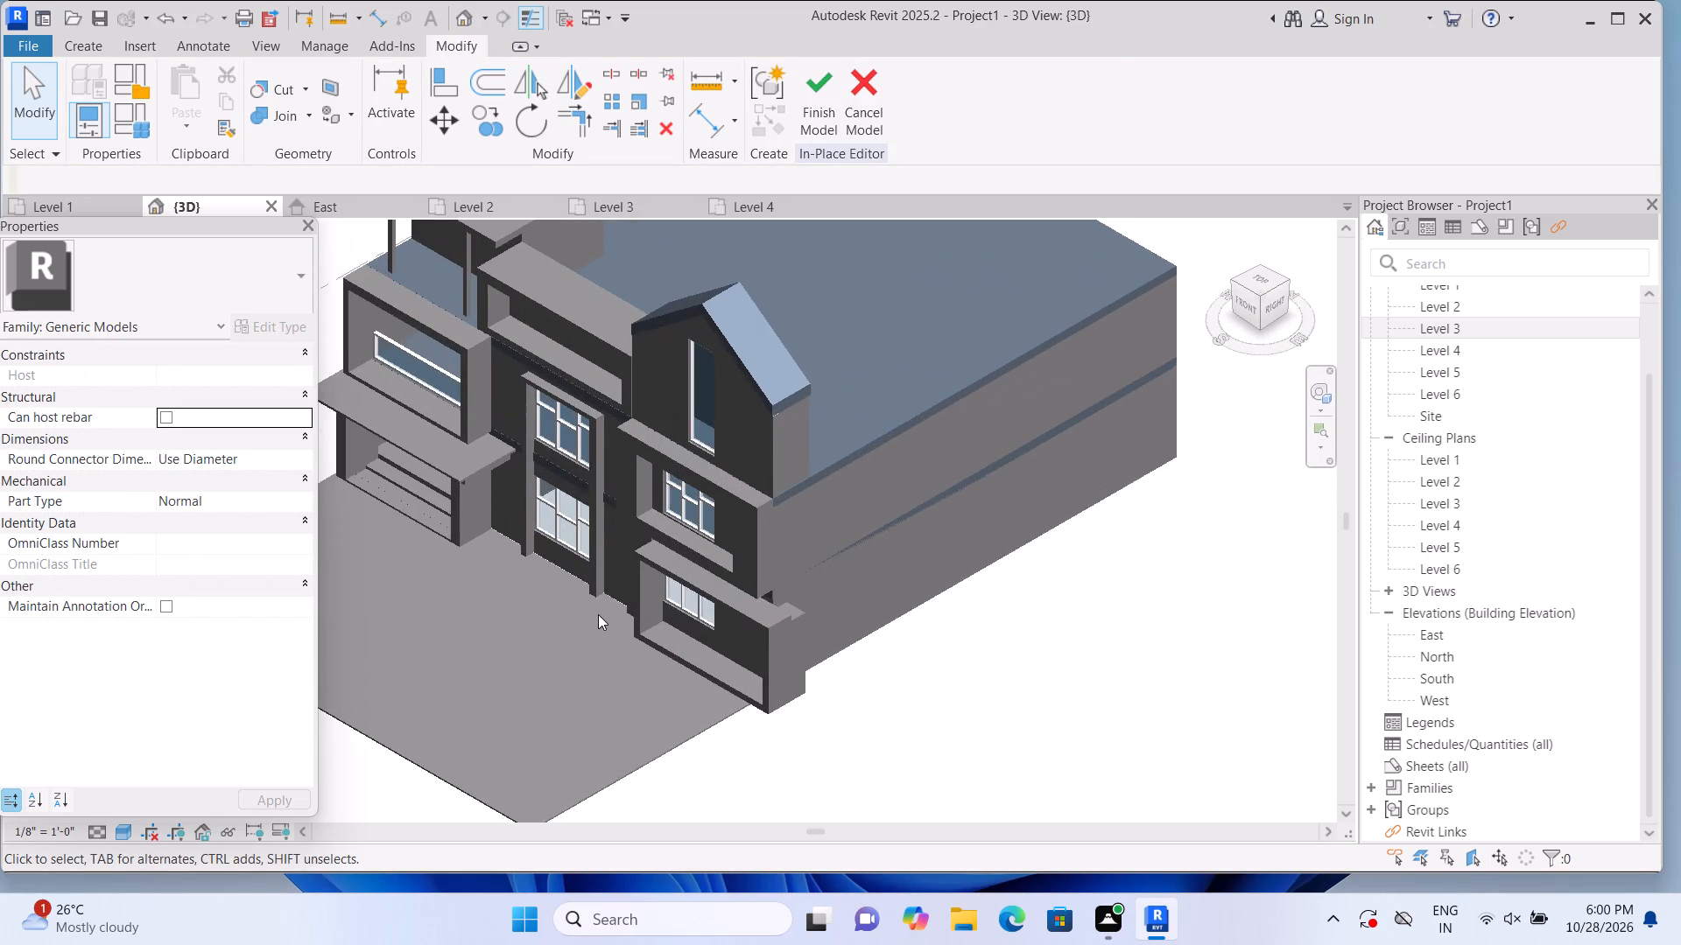
{"action": "scroll", "coordinate": [598, 614], "scroll_direction": "up", "scroll_amount": 5}
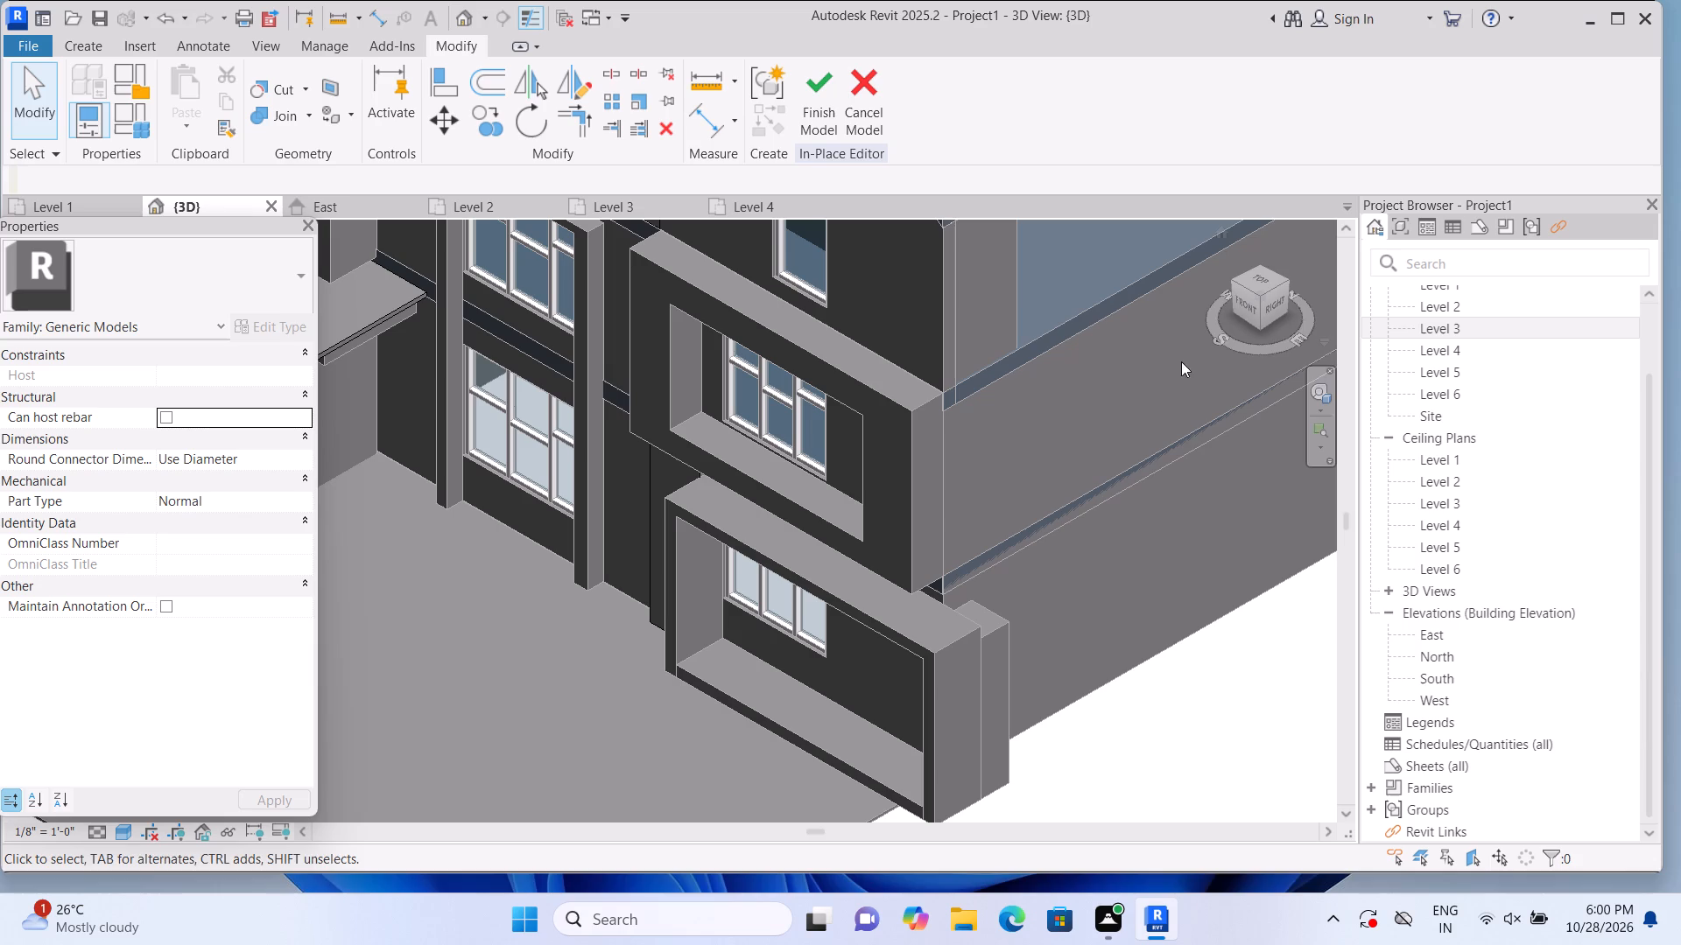
From the front view, set the extrusion end of the panel beside the ground-floor window surround to 1'-0".
{"action": "left_click", "coordinate": [1248, 308]}
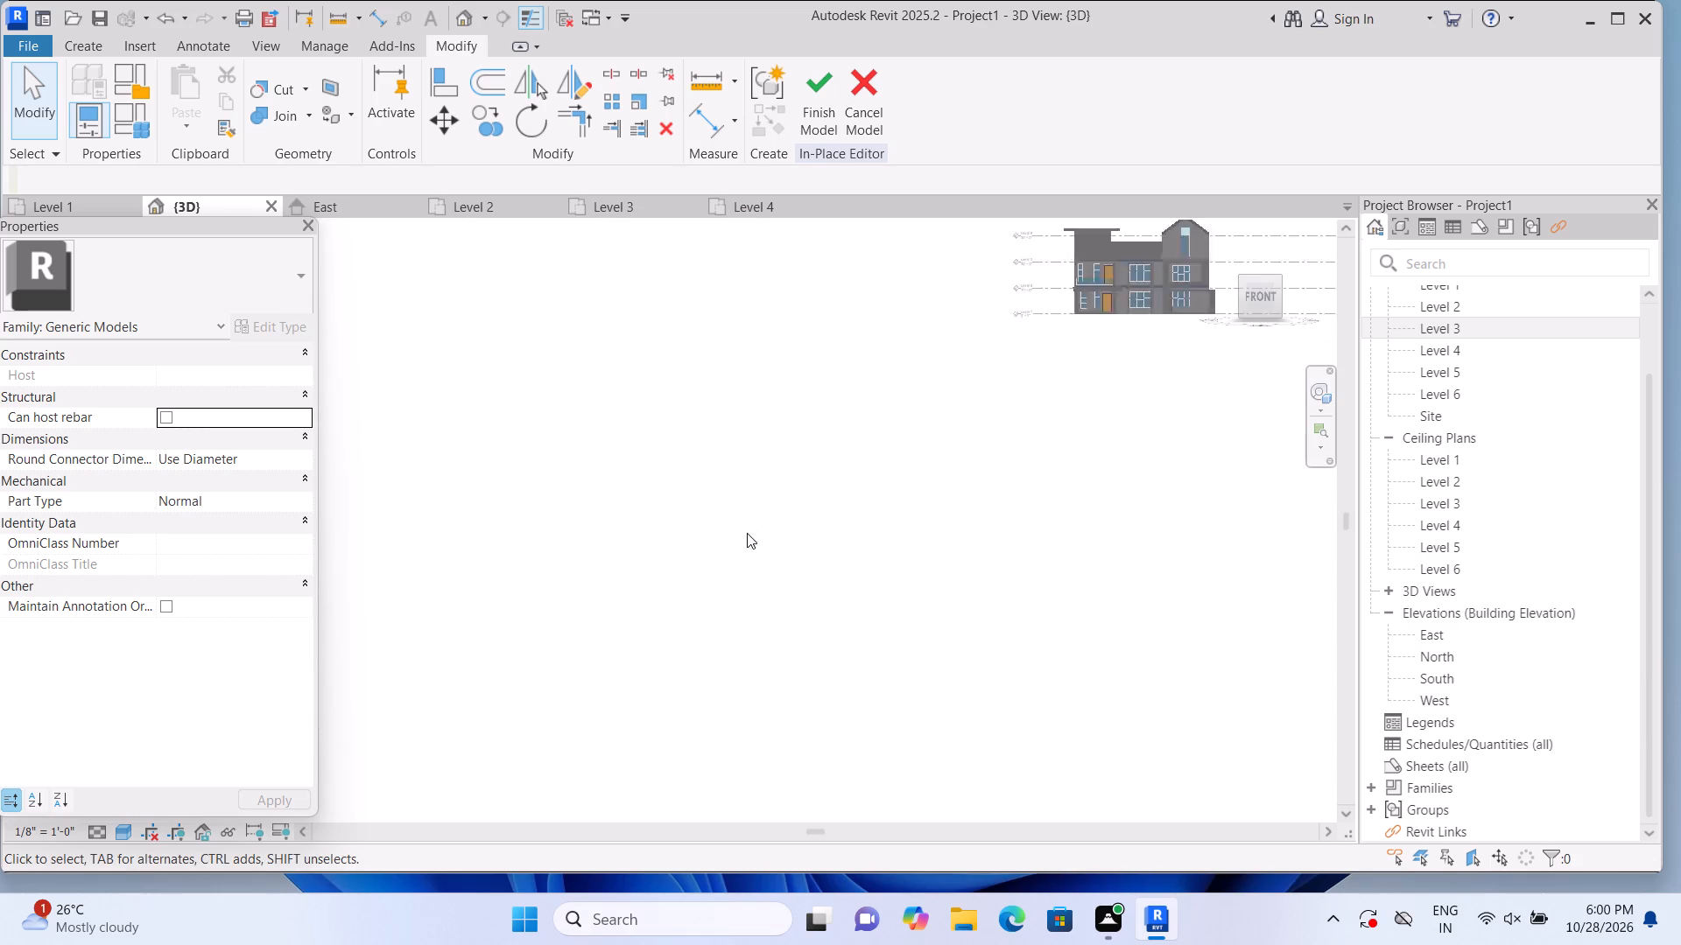
{"action": "scroll", "coordinate": [619, 586], "scroll_direction": "up", "scroll_amount": 11}
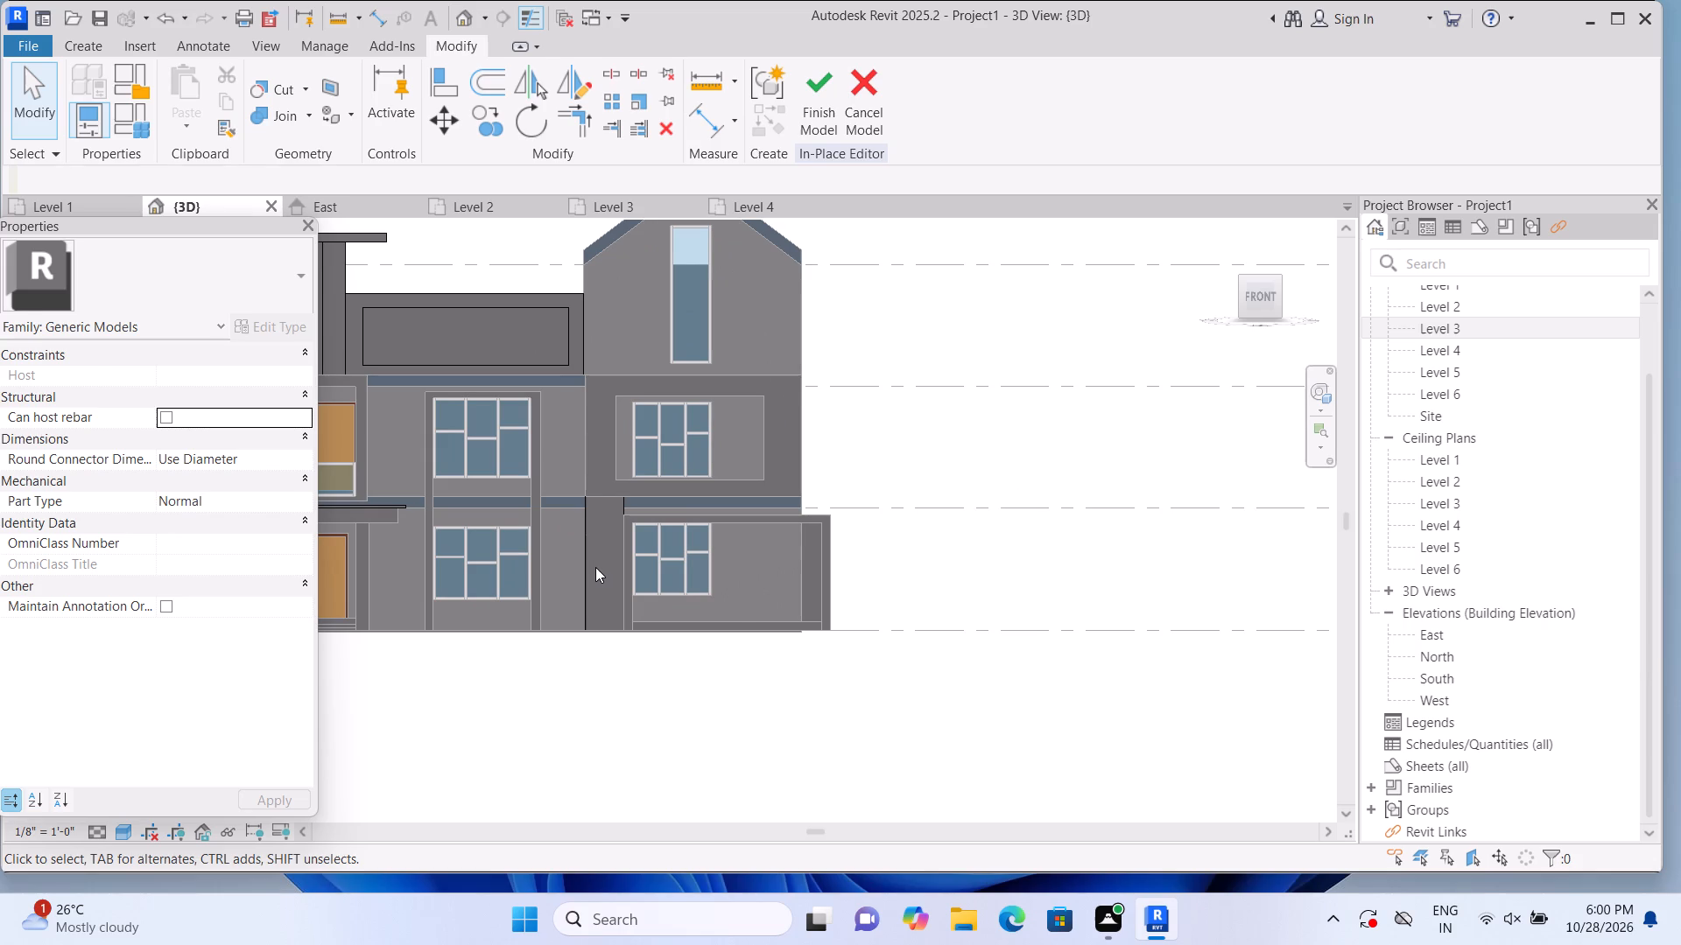
{"action": "left_click", "coordinate": [595, 567]}
{"action": "left_click", "coordinate": [266, 367]}
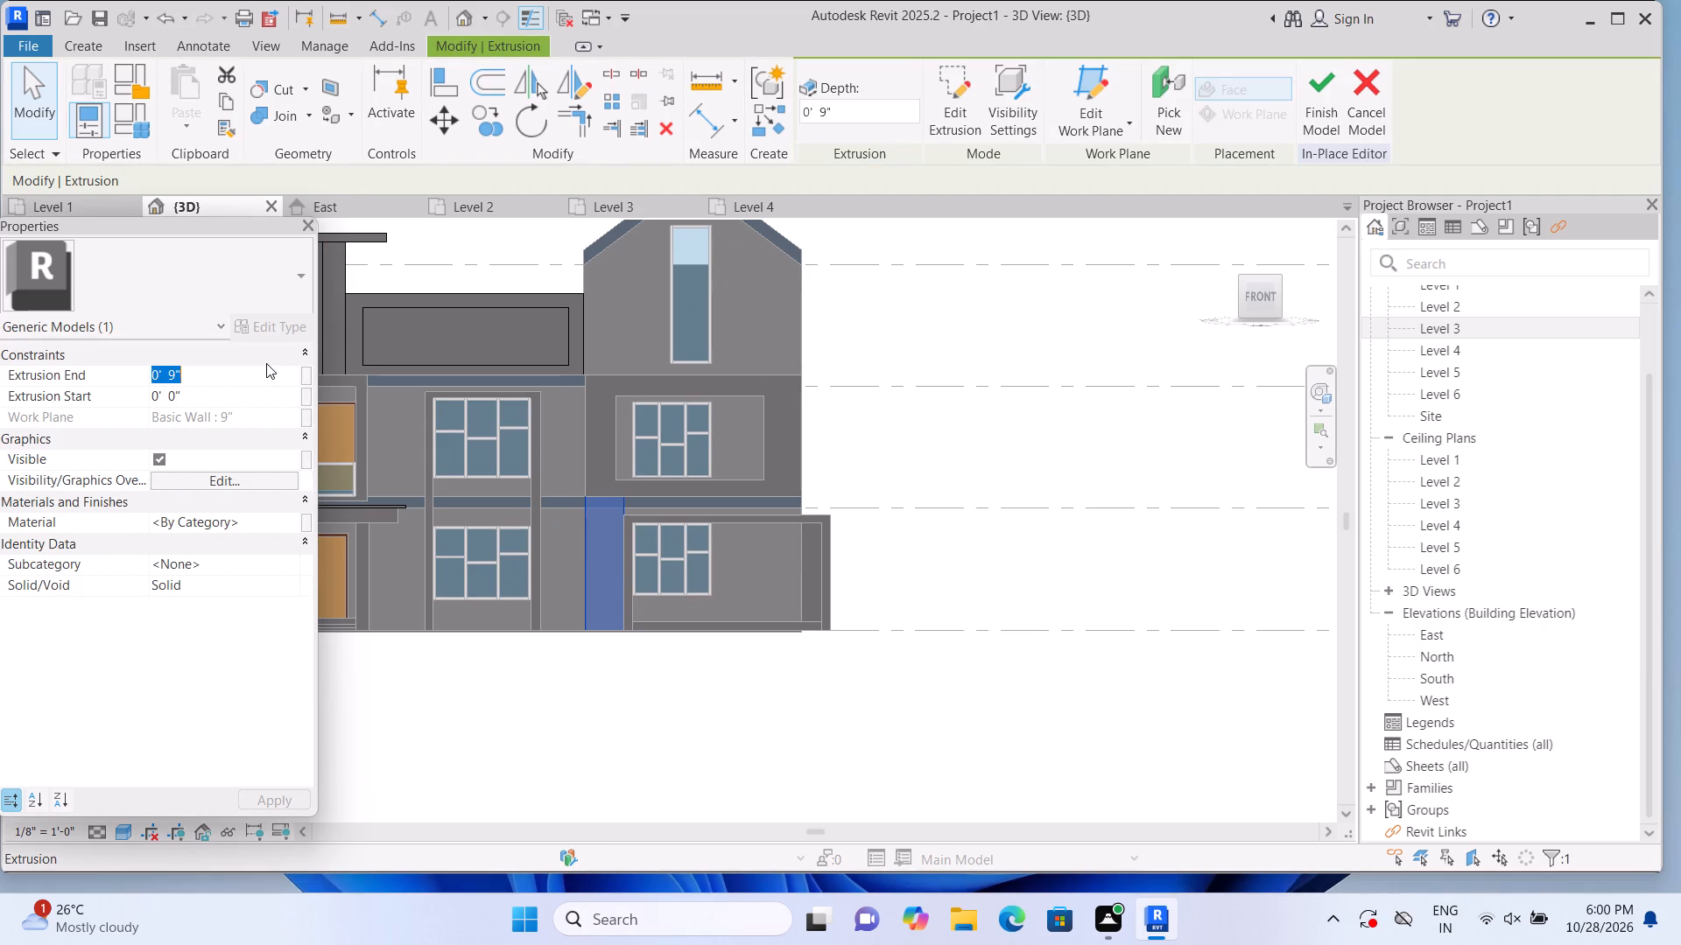
{"action": "key", "text": "BackSpace"}
{"action": "key", "text": "1"}
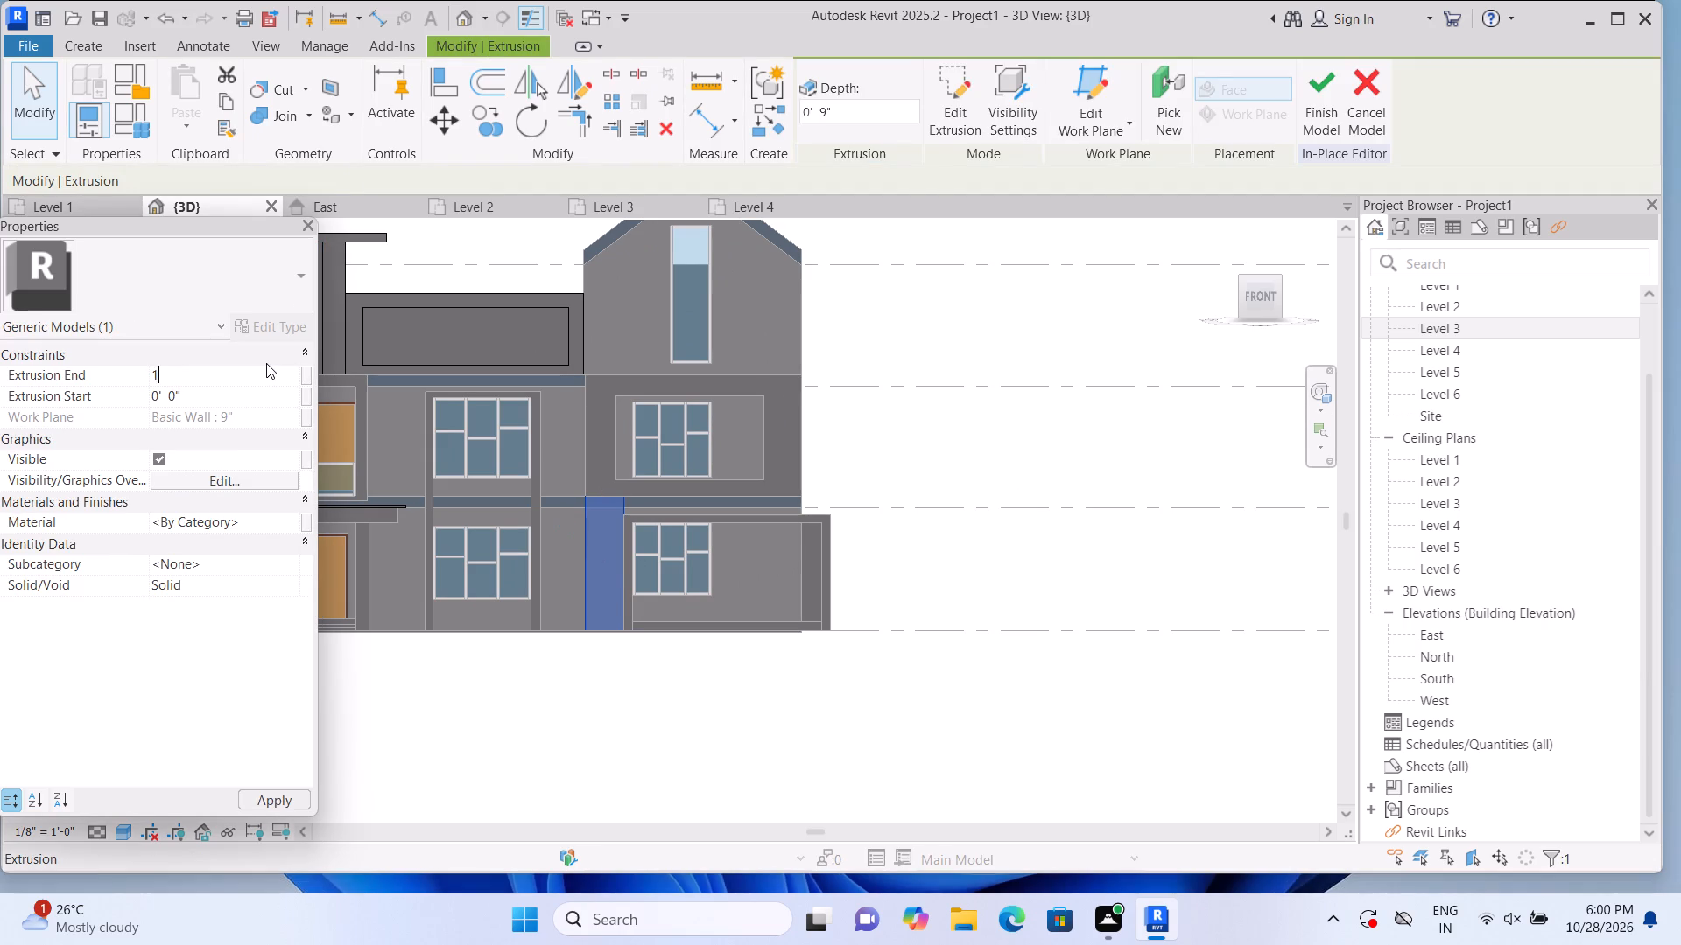
{"action": "key", "text": "apostrophe"}
{"action": "key", "text": "Return"}
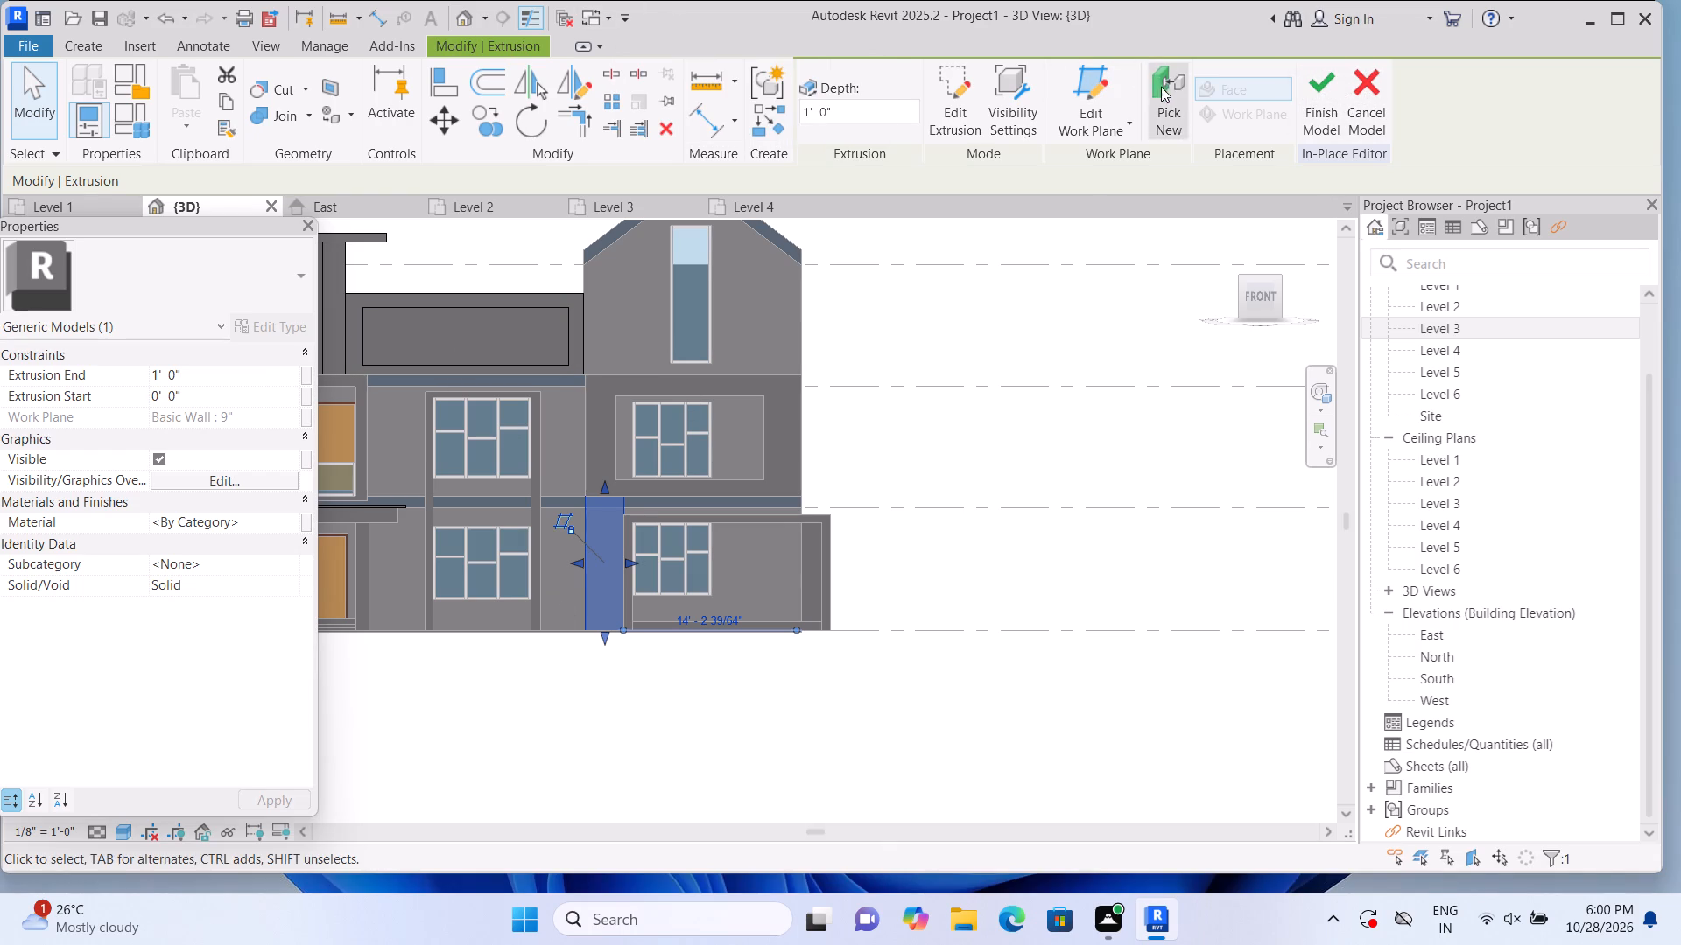
Start another in-place extrusion using the front face of the Generic - 12" roof band above the ground-floor window as its work plane.
{"action": "left_click", "coordinate": [73, 42]}
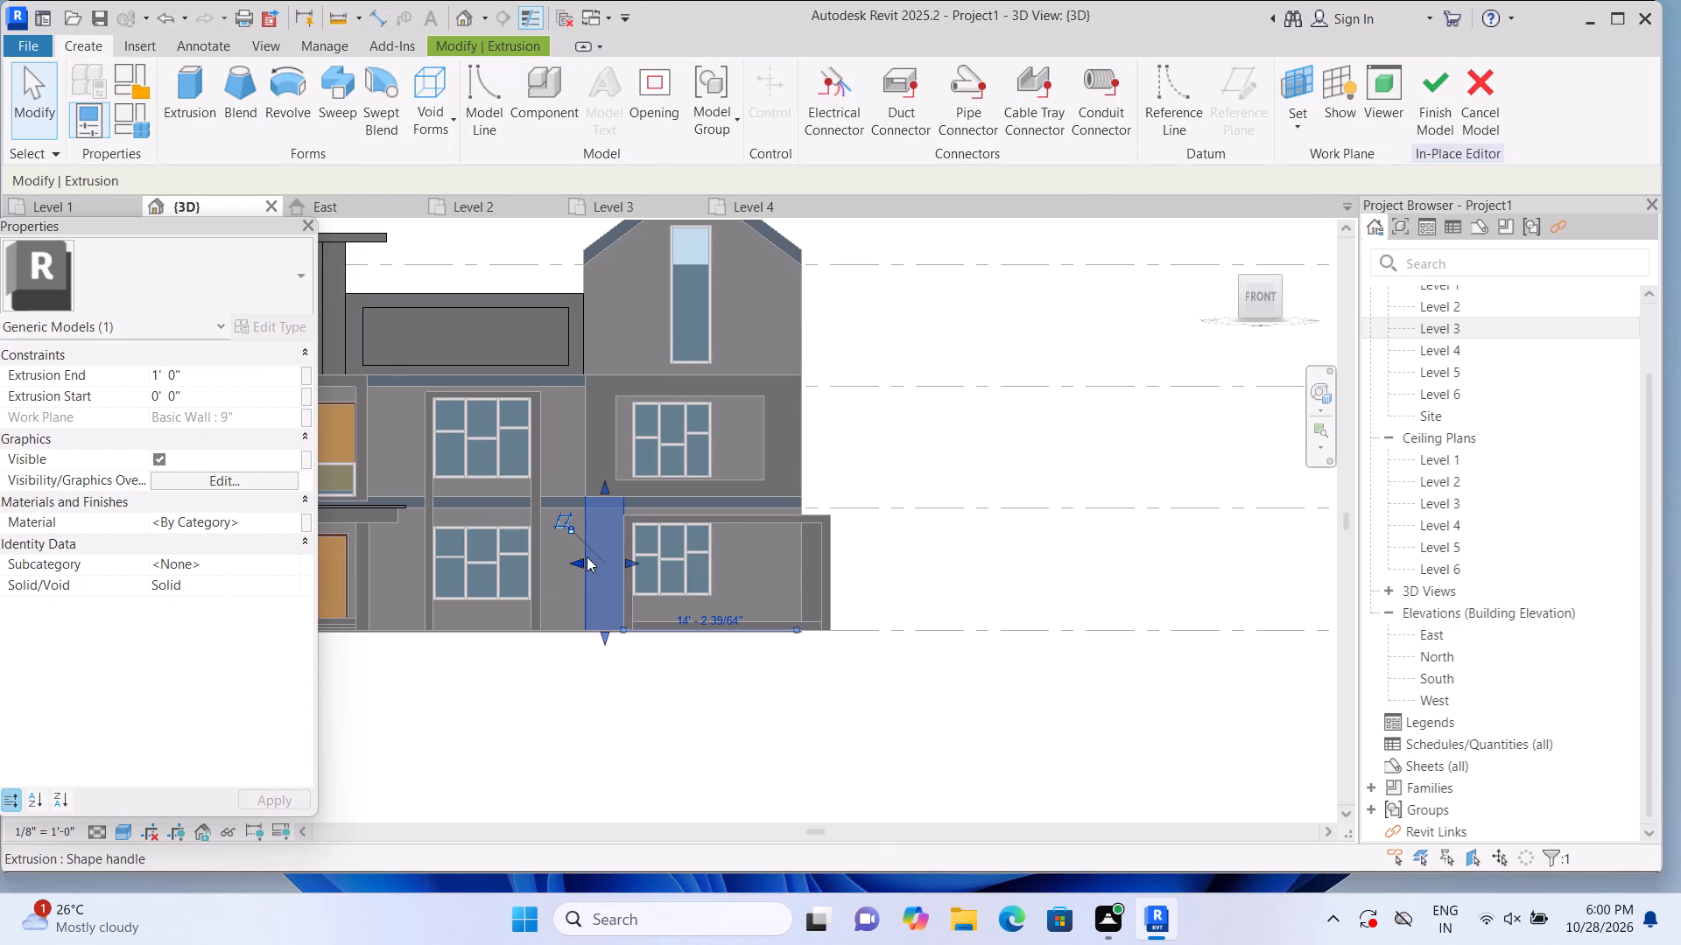
{"action": "scroll", "coordinate": [607, 554], "scroll_direction": "up", "scroll_amount": 6}
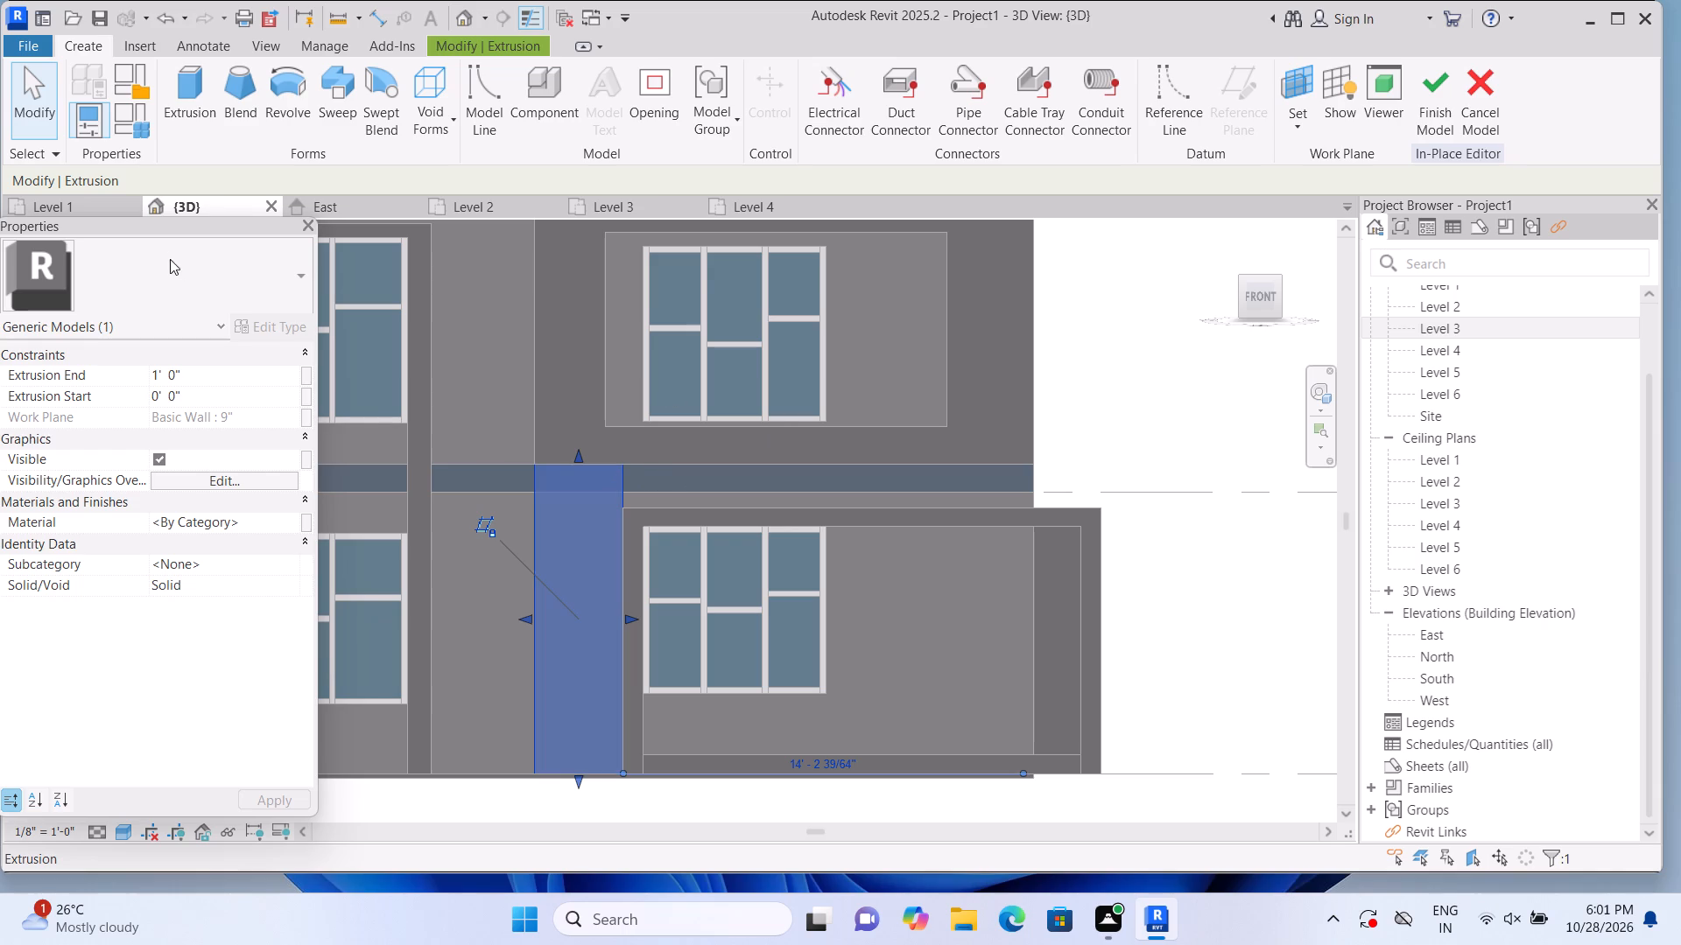
{"action": "left_click", "coordinate": [206, 120]}
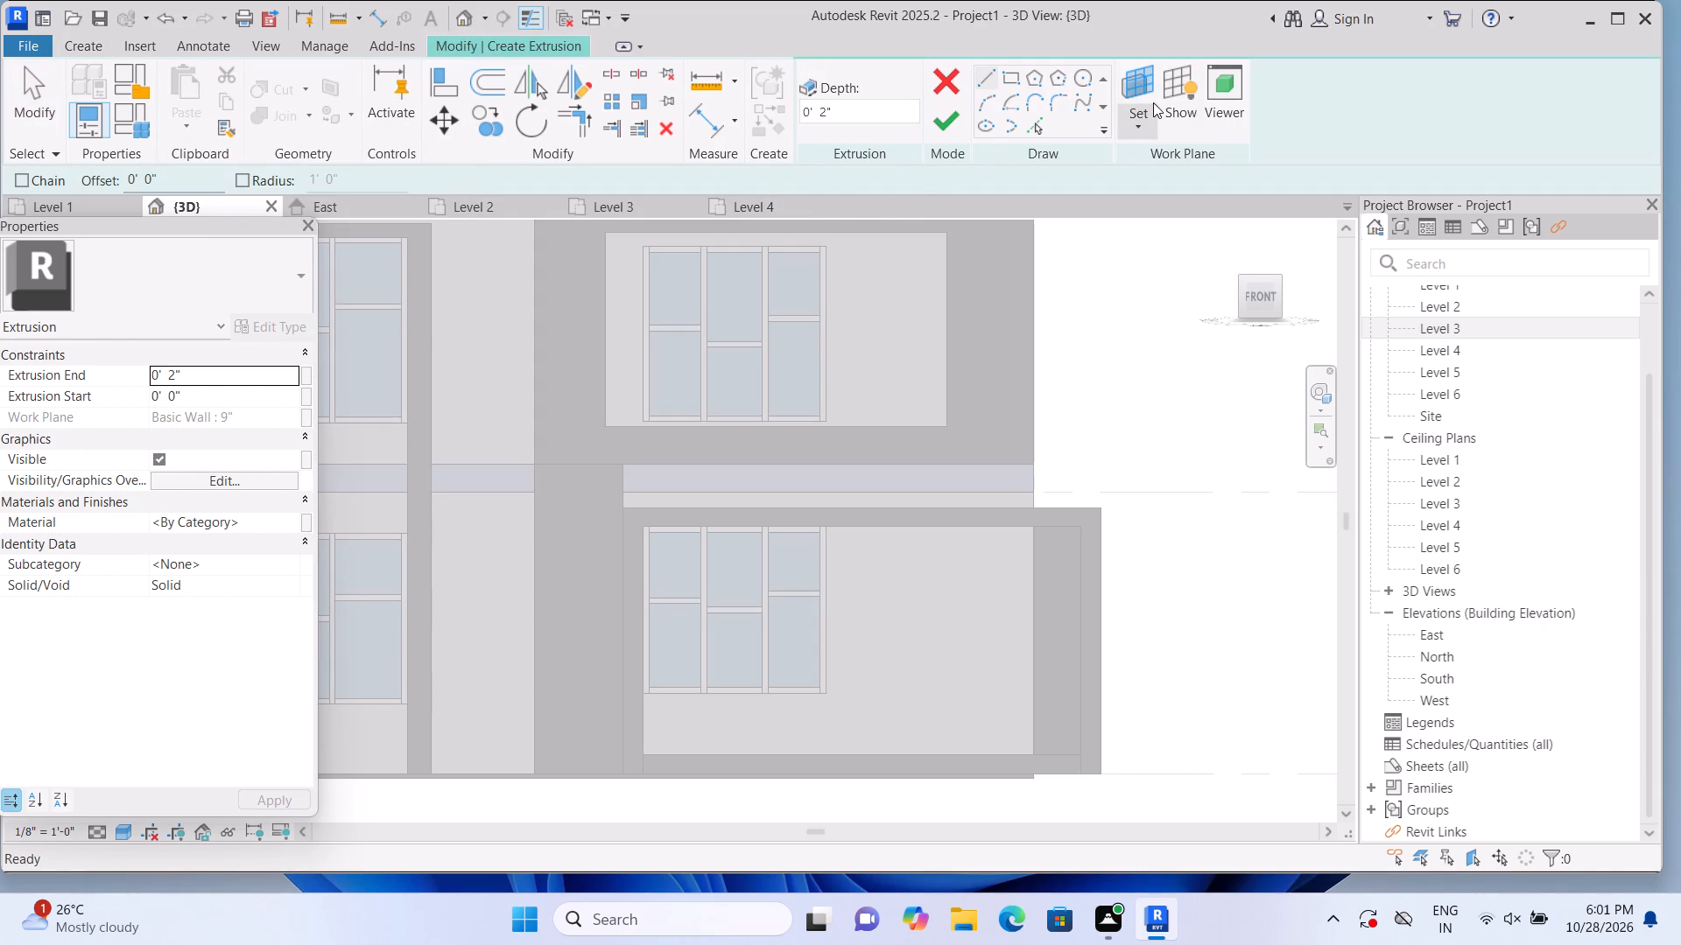
{"action": "left_click", "coordinate": [1143, 126]}
{"action": "left_click", "coordinate": [1139, 207]}
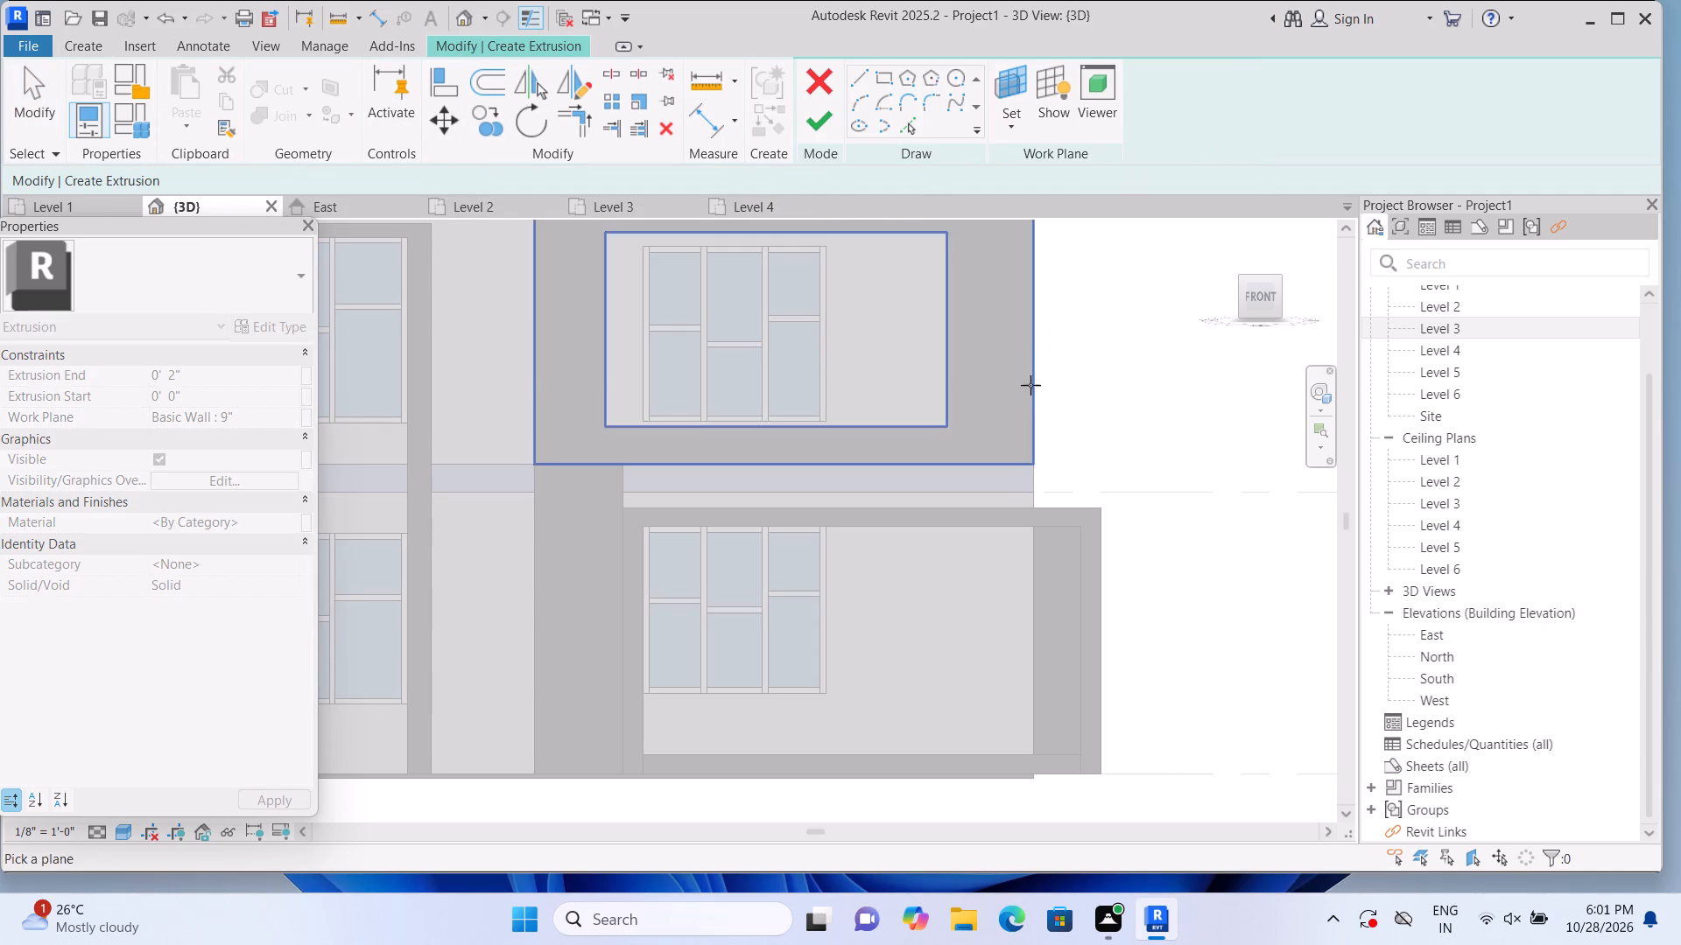
{"action": "left_click", "coordinate": [763, 475]}
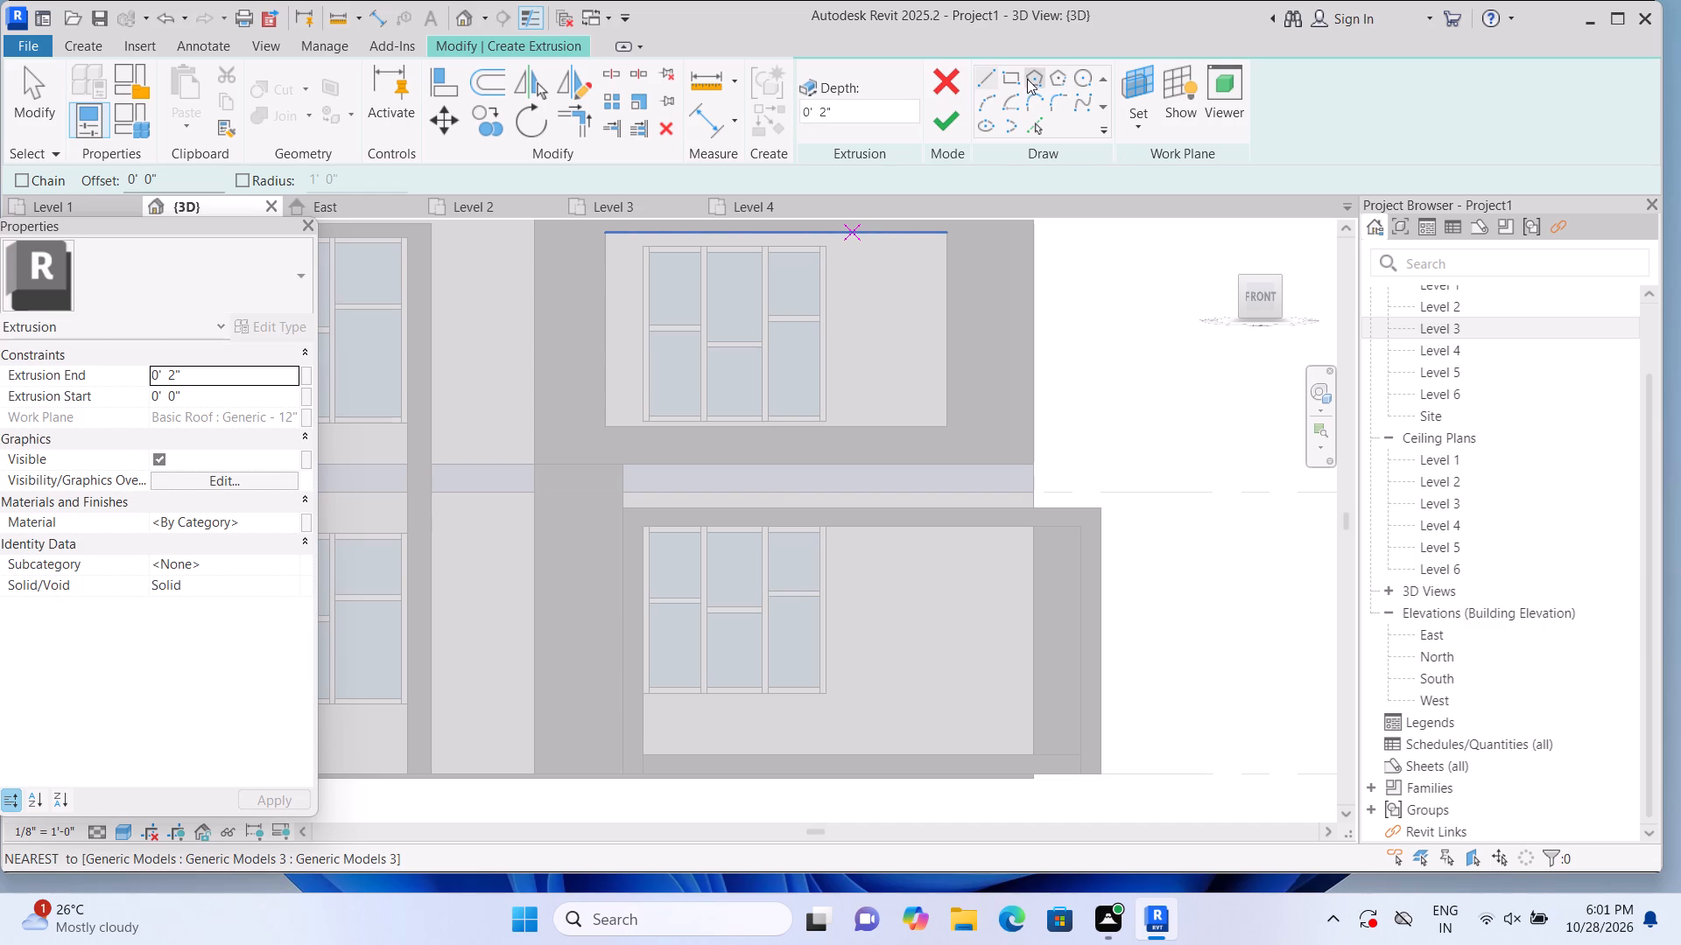
Extrude a rectangle about 14'-7" wide and 1'-7" high by 2", filling the strip between the ground-floor and upper window surrounds.
{"action": "left_click", "coordinate": [1004, 73]}
{"action": "scroll", "coordinate": [695, 491], "scroll_direction": "up", "scroll_amount": 1}
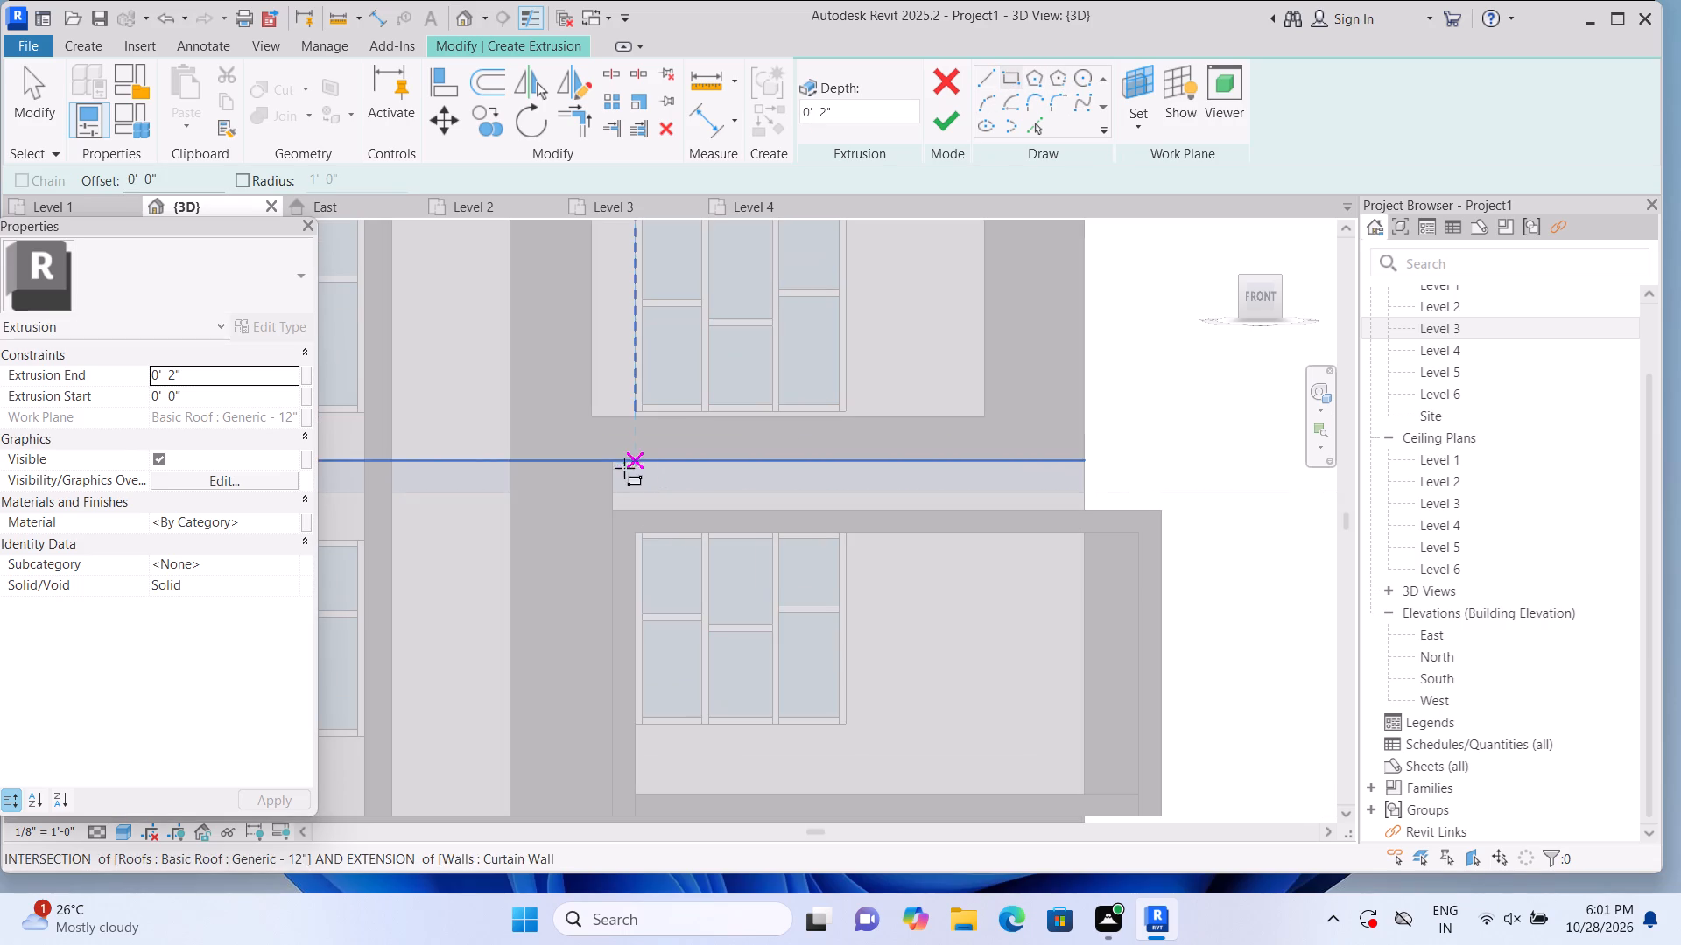
{"action": "left_click", "coordinate": [617, 466]}
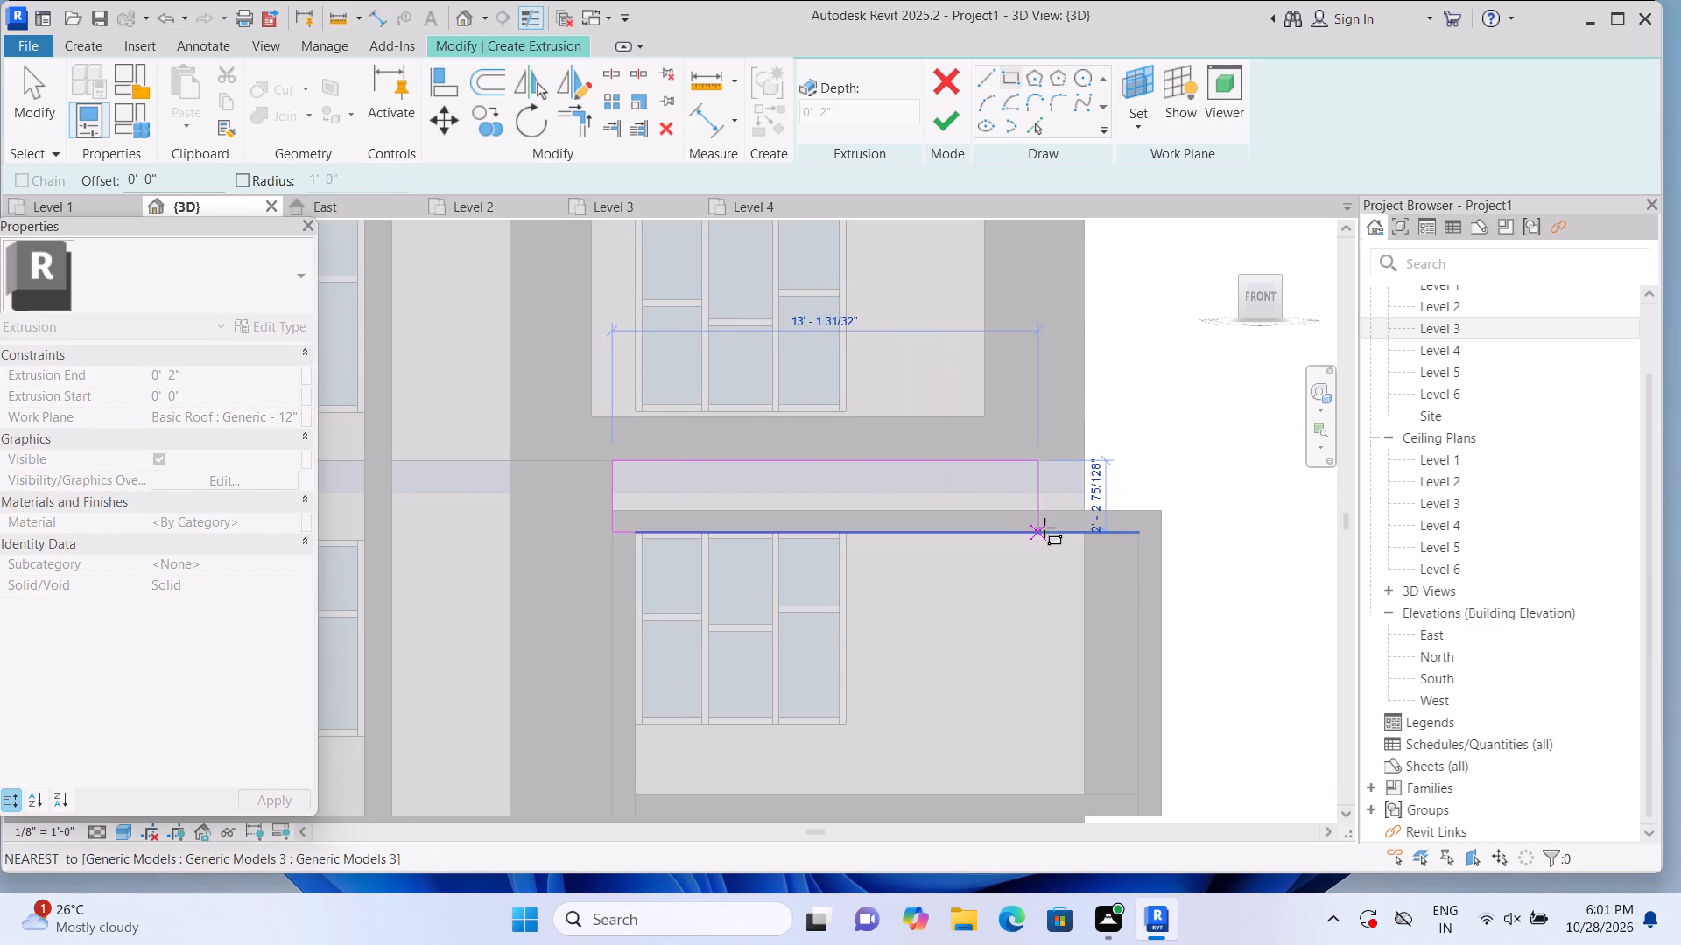
{"action": "left_click", "coordinate": [1084, 507]}
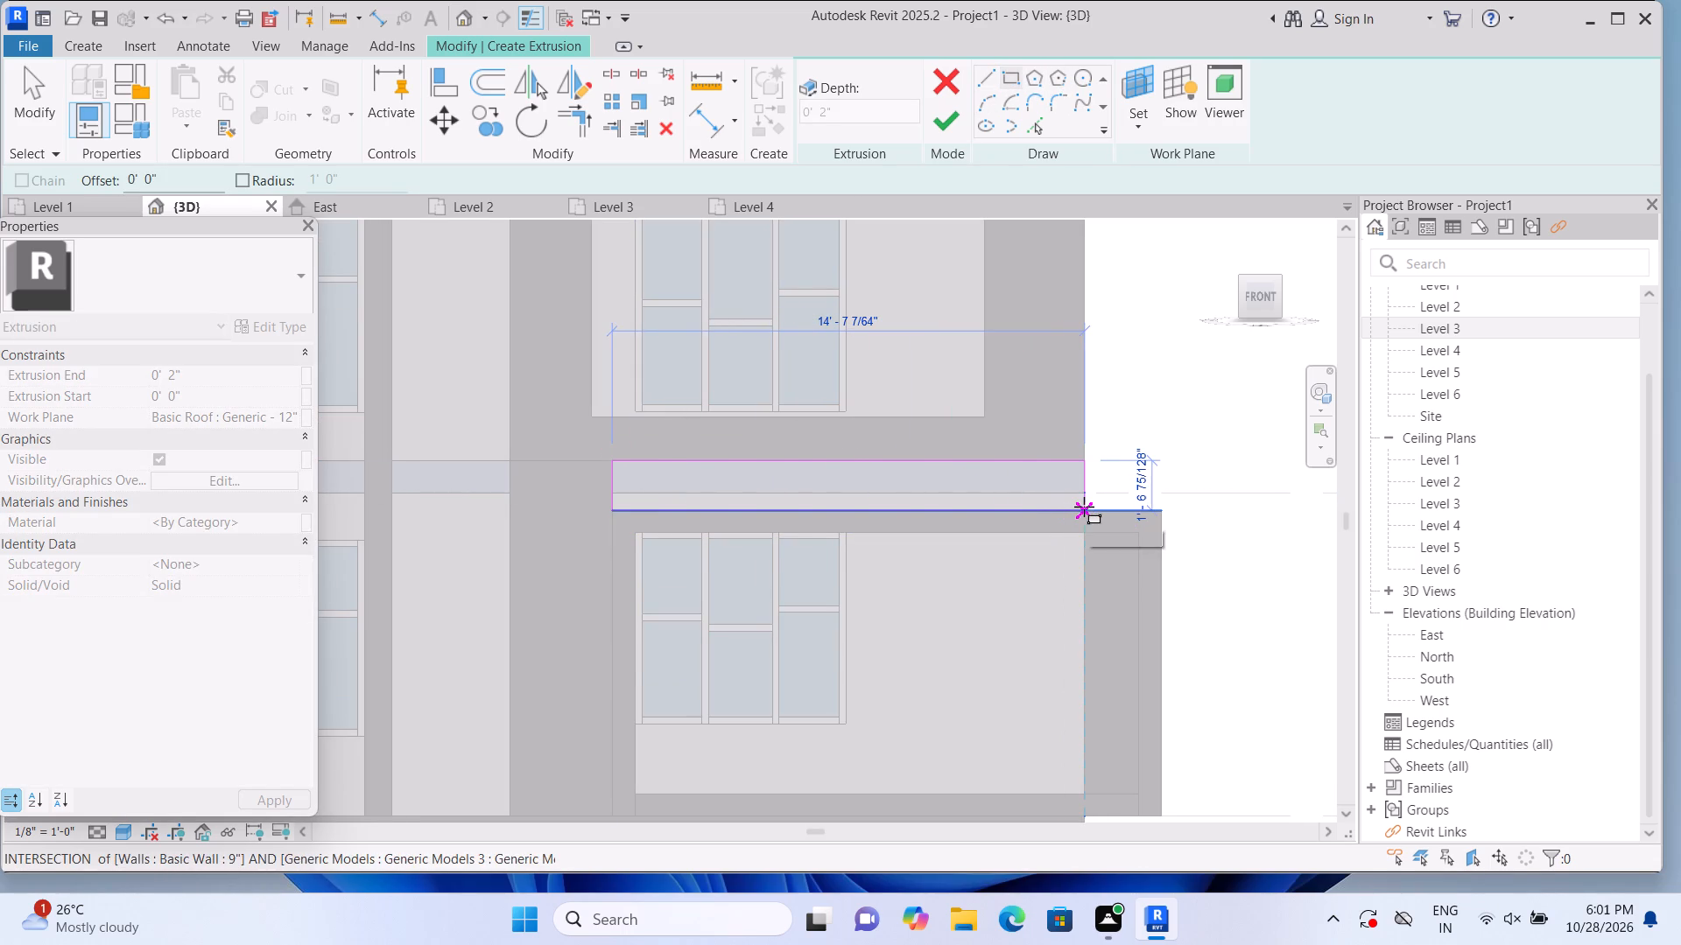
{"action": "left_click", "coordinate": [948, 129]}
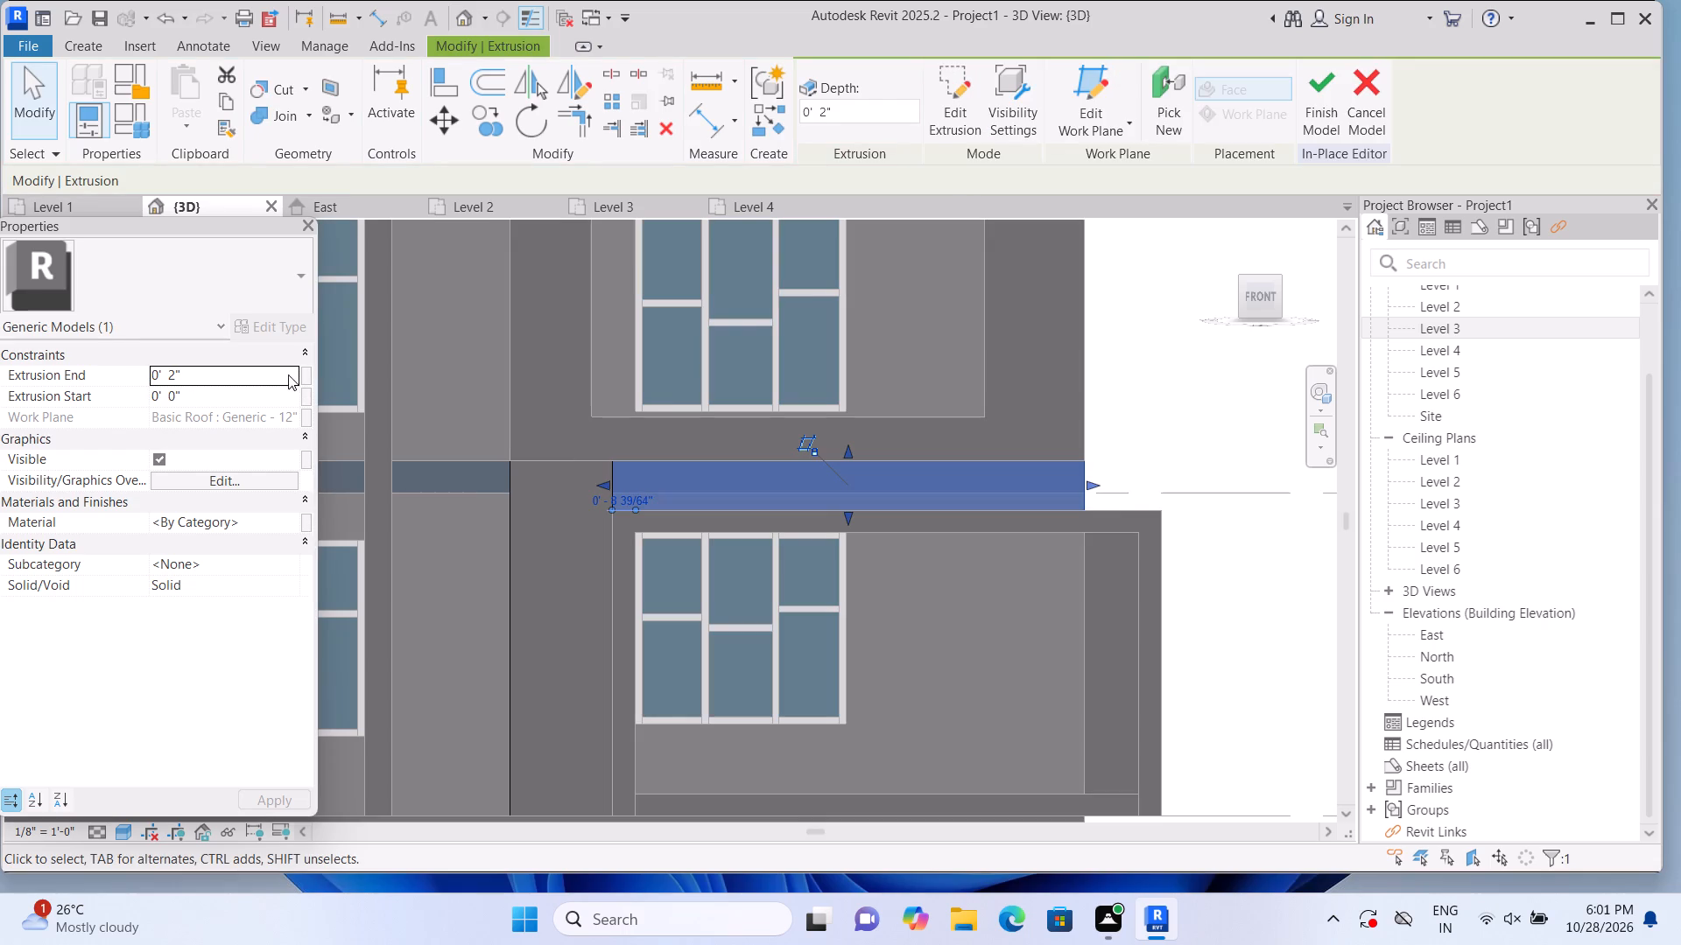
Set the extrusion end of the strip between the ground-floor and upper window surrounds to 1'-0".
{"action": "left_click", "coordinate": [285, 371]}
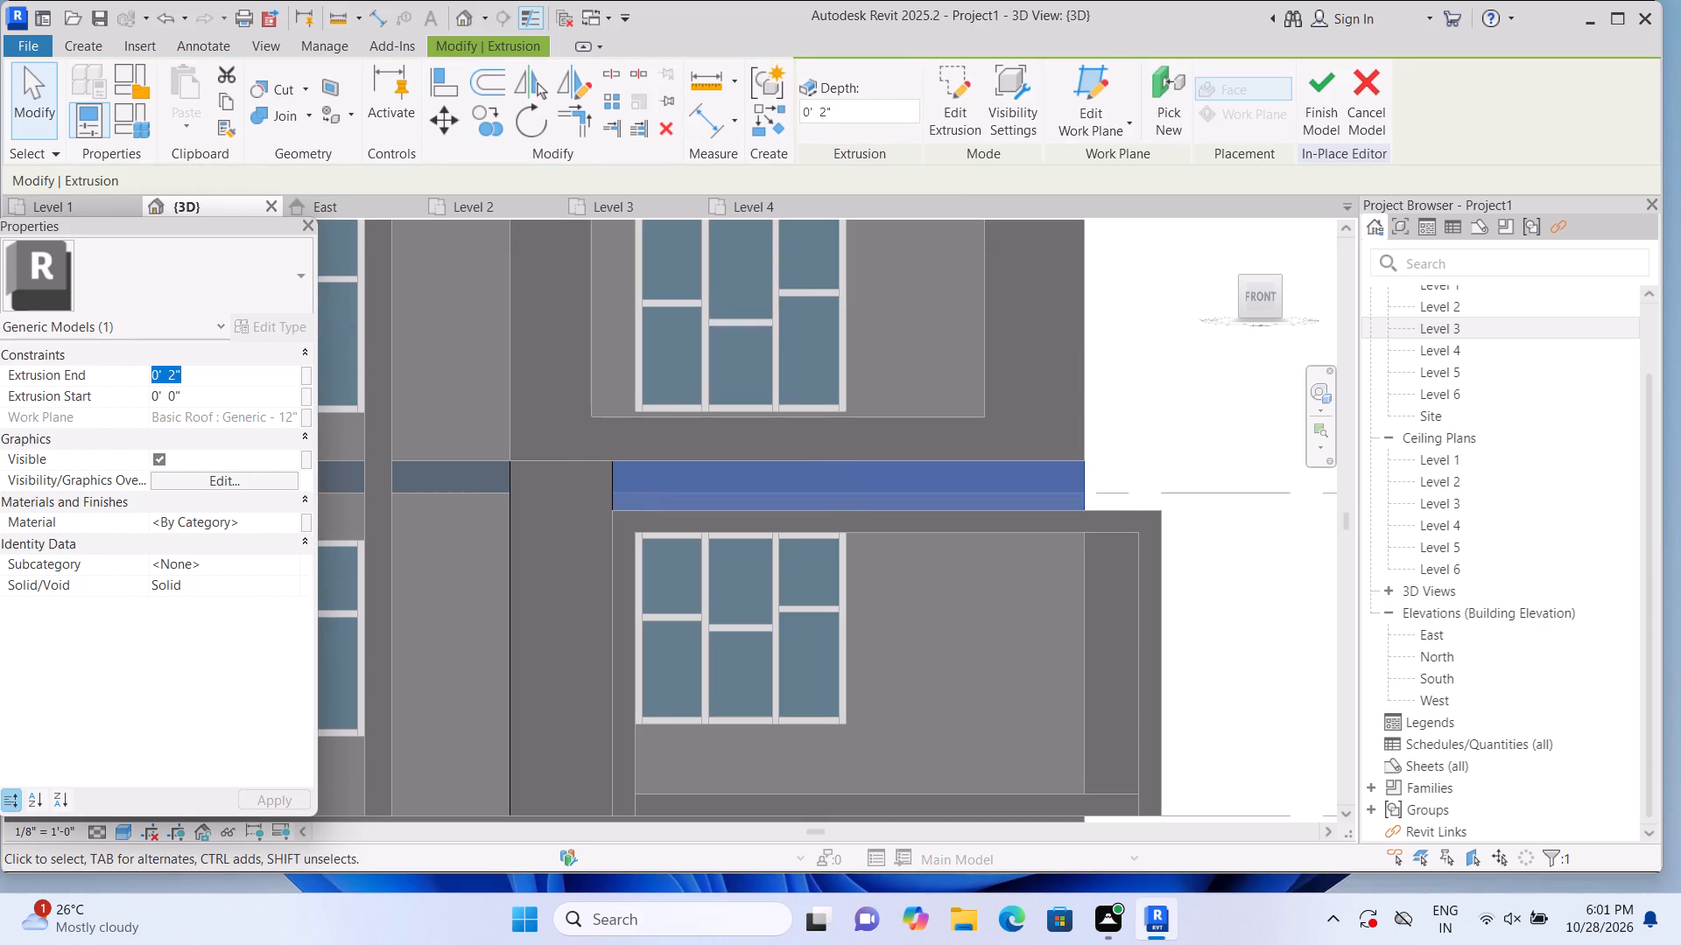
{"action": "key", "text": "BackSpace"}
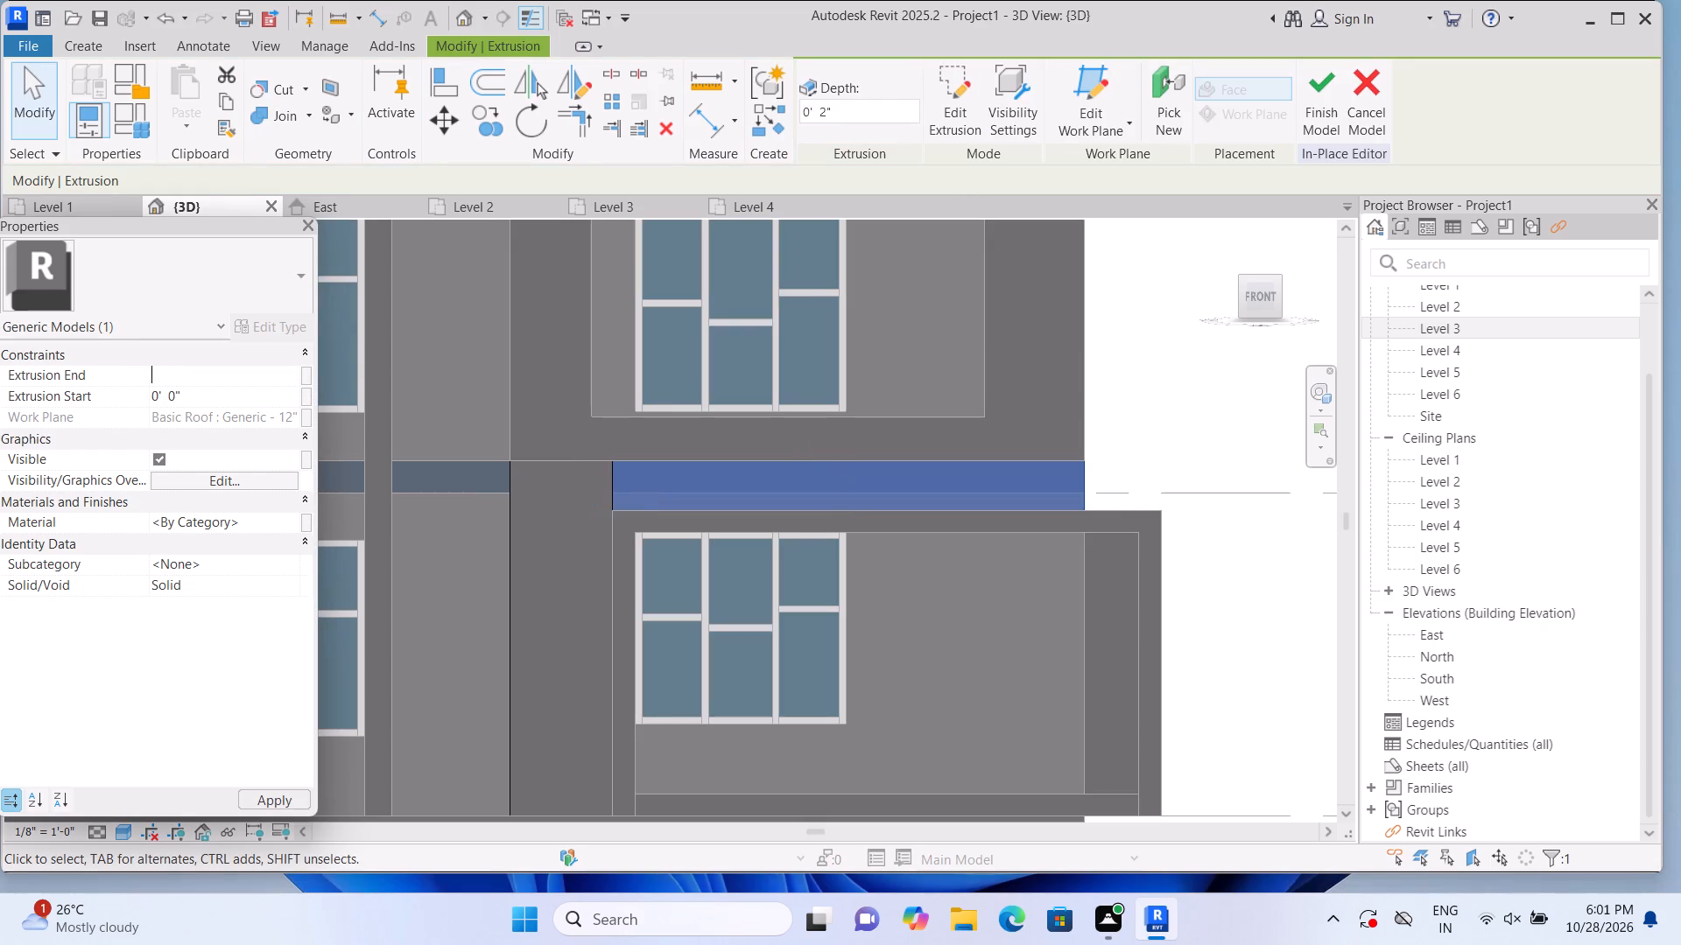
{"action": "type", "text": "1'"}
{"action": "key", "text": "Return"}
{"action": "left_click", "coordinate": [1193, 433]}
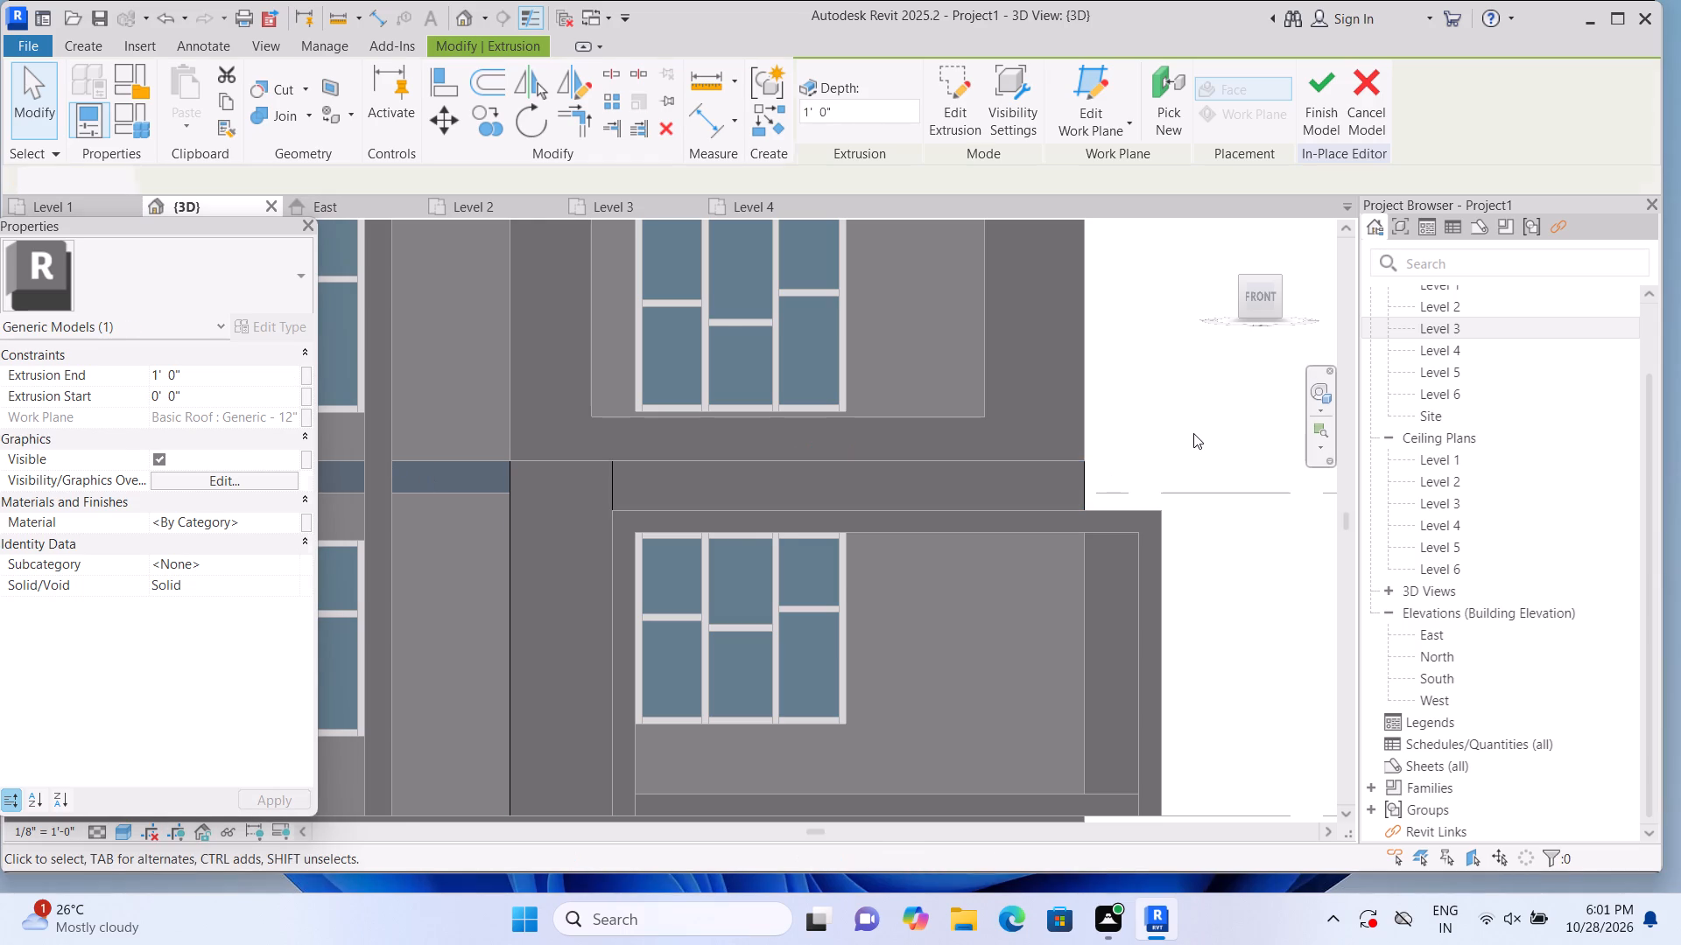
{"action": "scroll", "coordinate": [1193, 433], "scroll_direction": "down", "scroll_amount": 2}
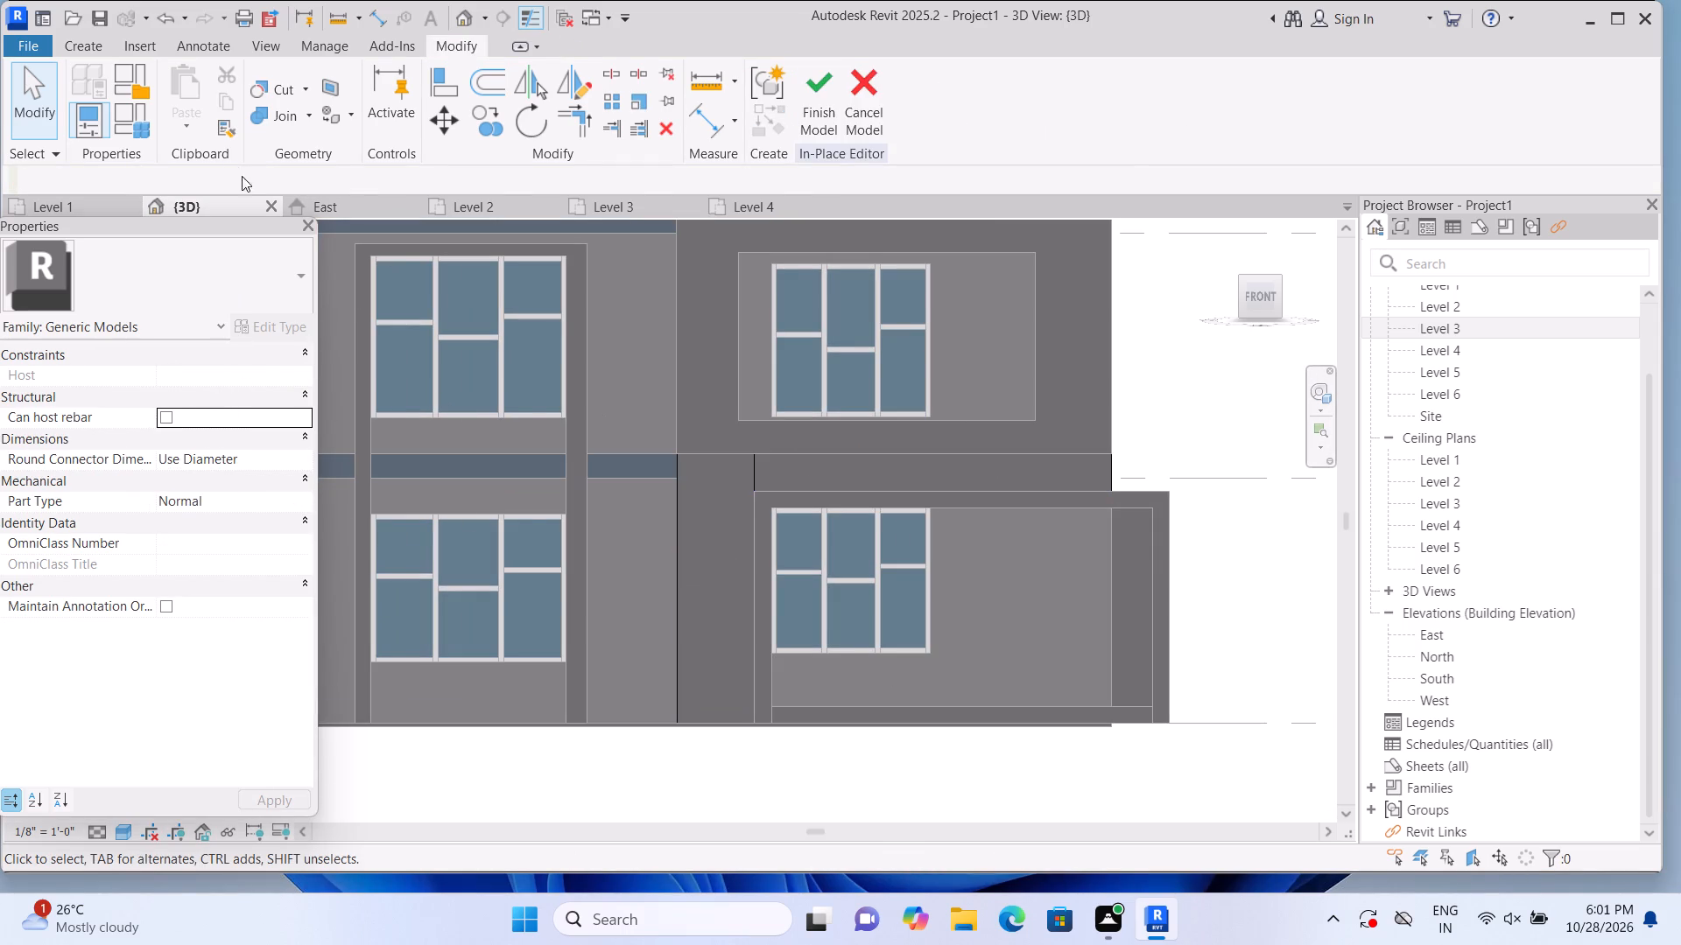
Join the panel beside the ground-floor window surround with the horizontal strip above the surround using Join Geometry.
{"action": "left_click", "coordinate": [307, 115]}
{"action": "left_click", "coordinate": [304, 146]}
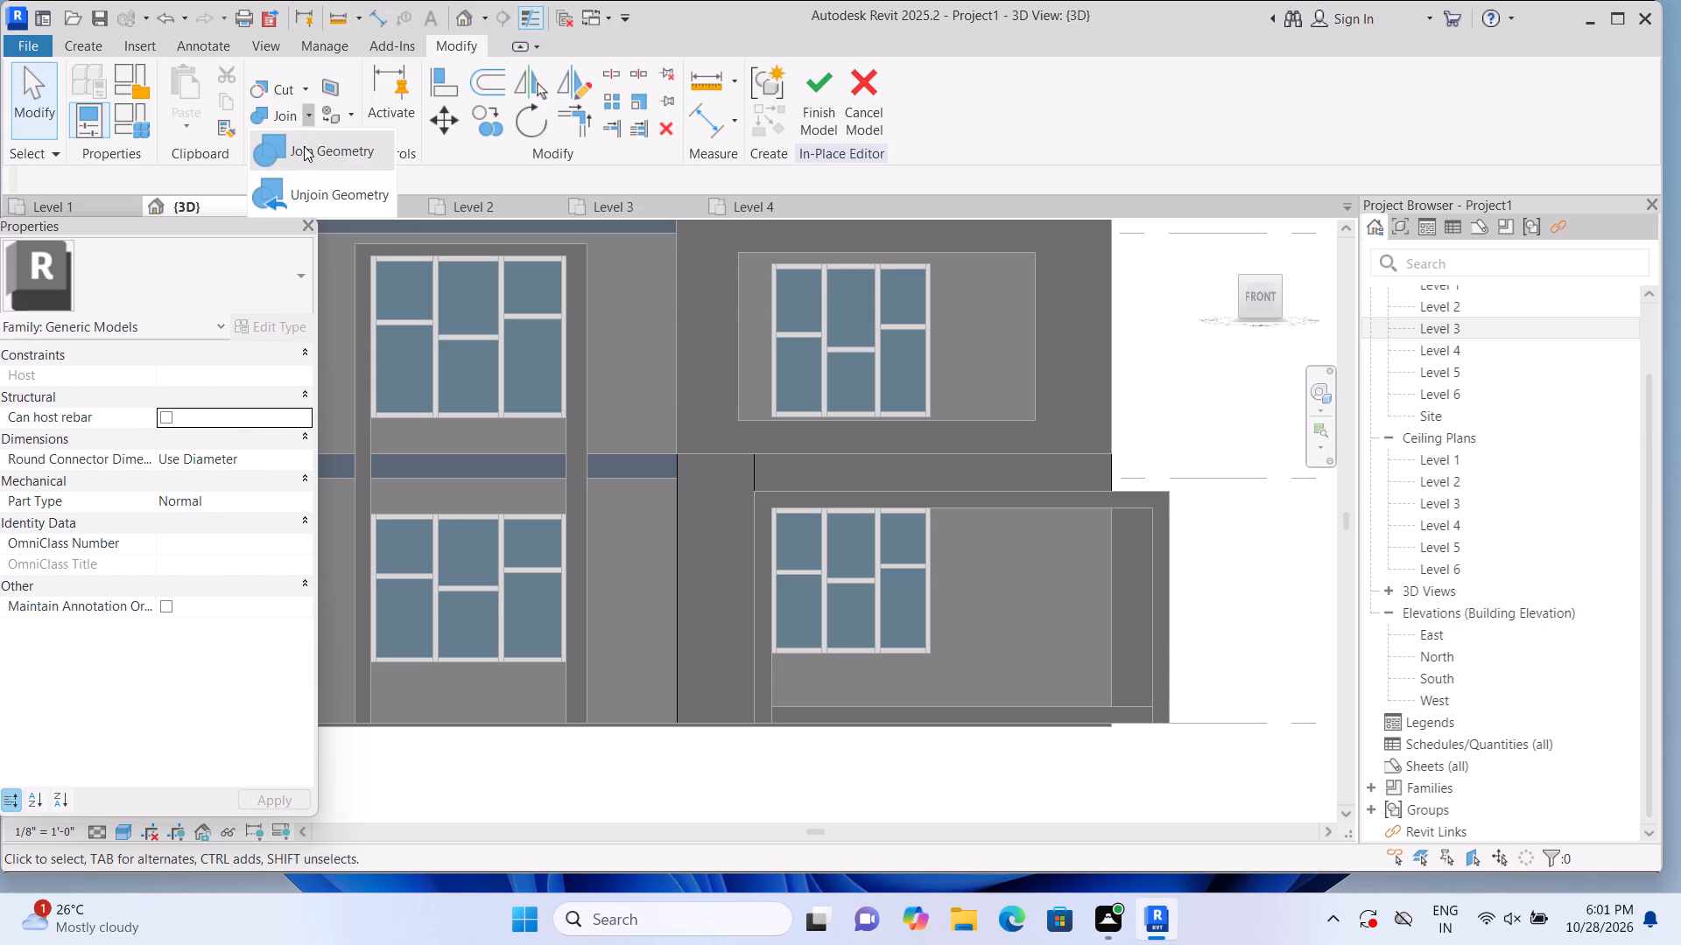
{"action": "left_click", "coordinate": [676, 524]}
{"action": "left_click", "coordinate": [798, 457]}
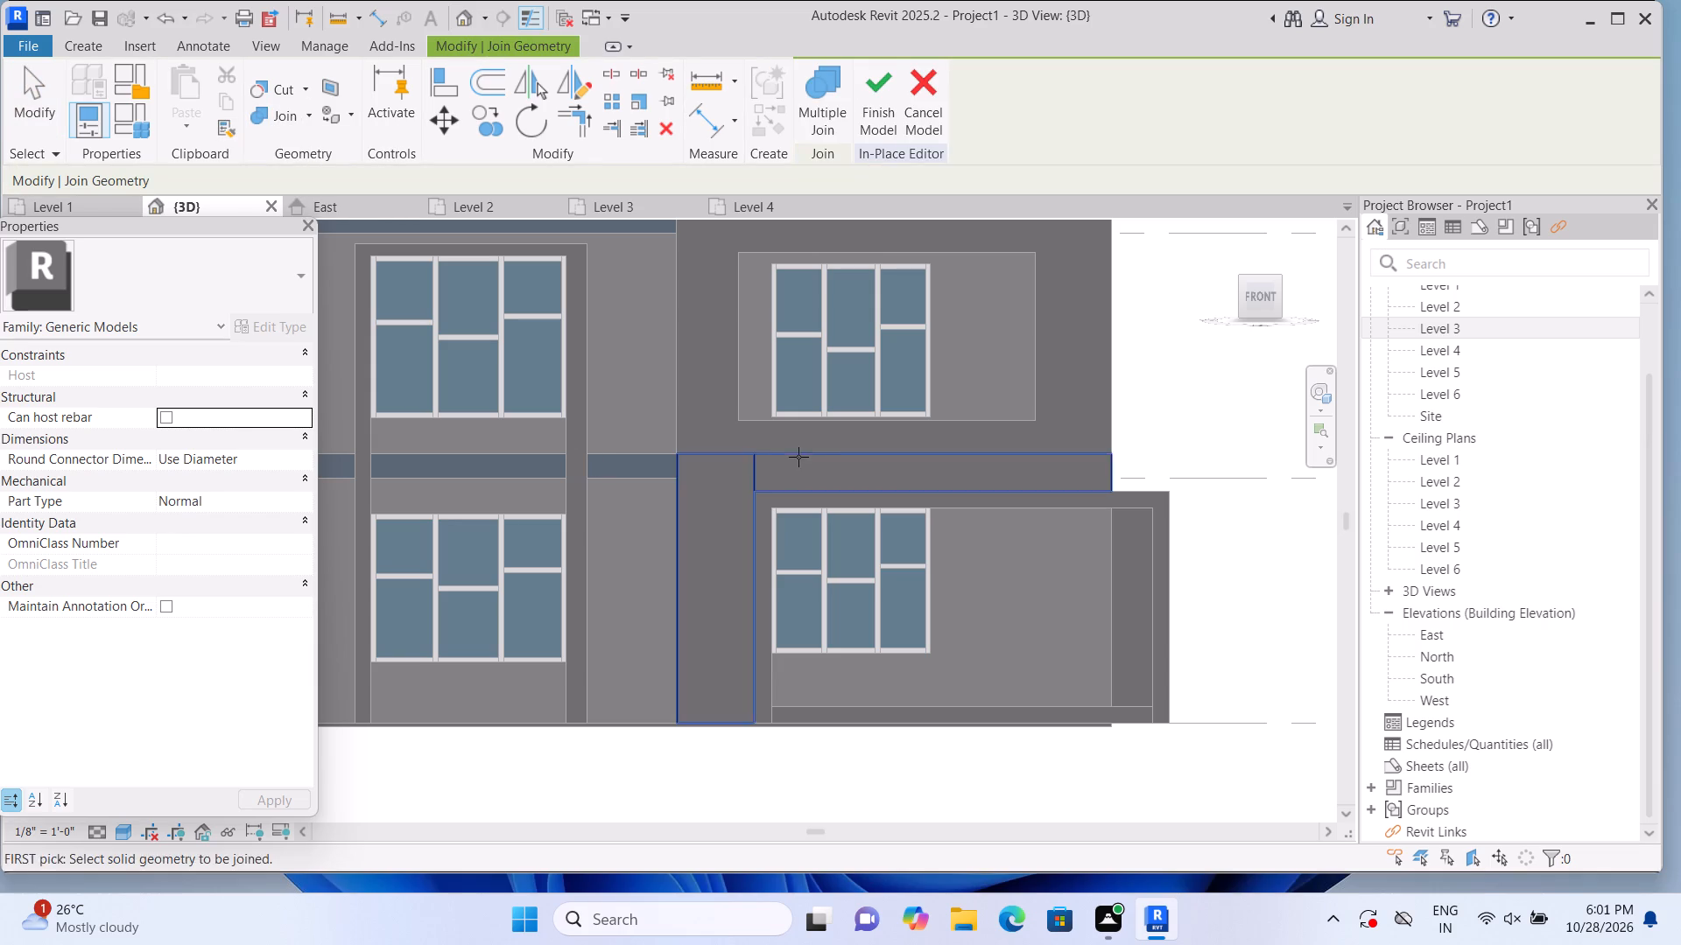
{"action": "scroll", "coordinate": [671, 507], "scroll_direction": "up", "scroll_amount": 1}
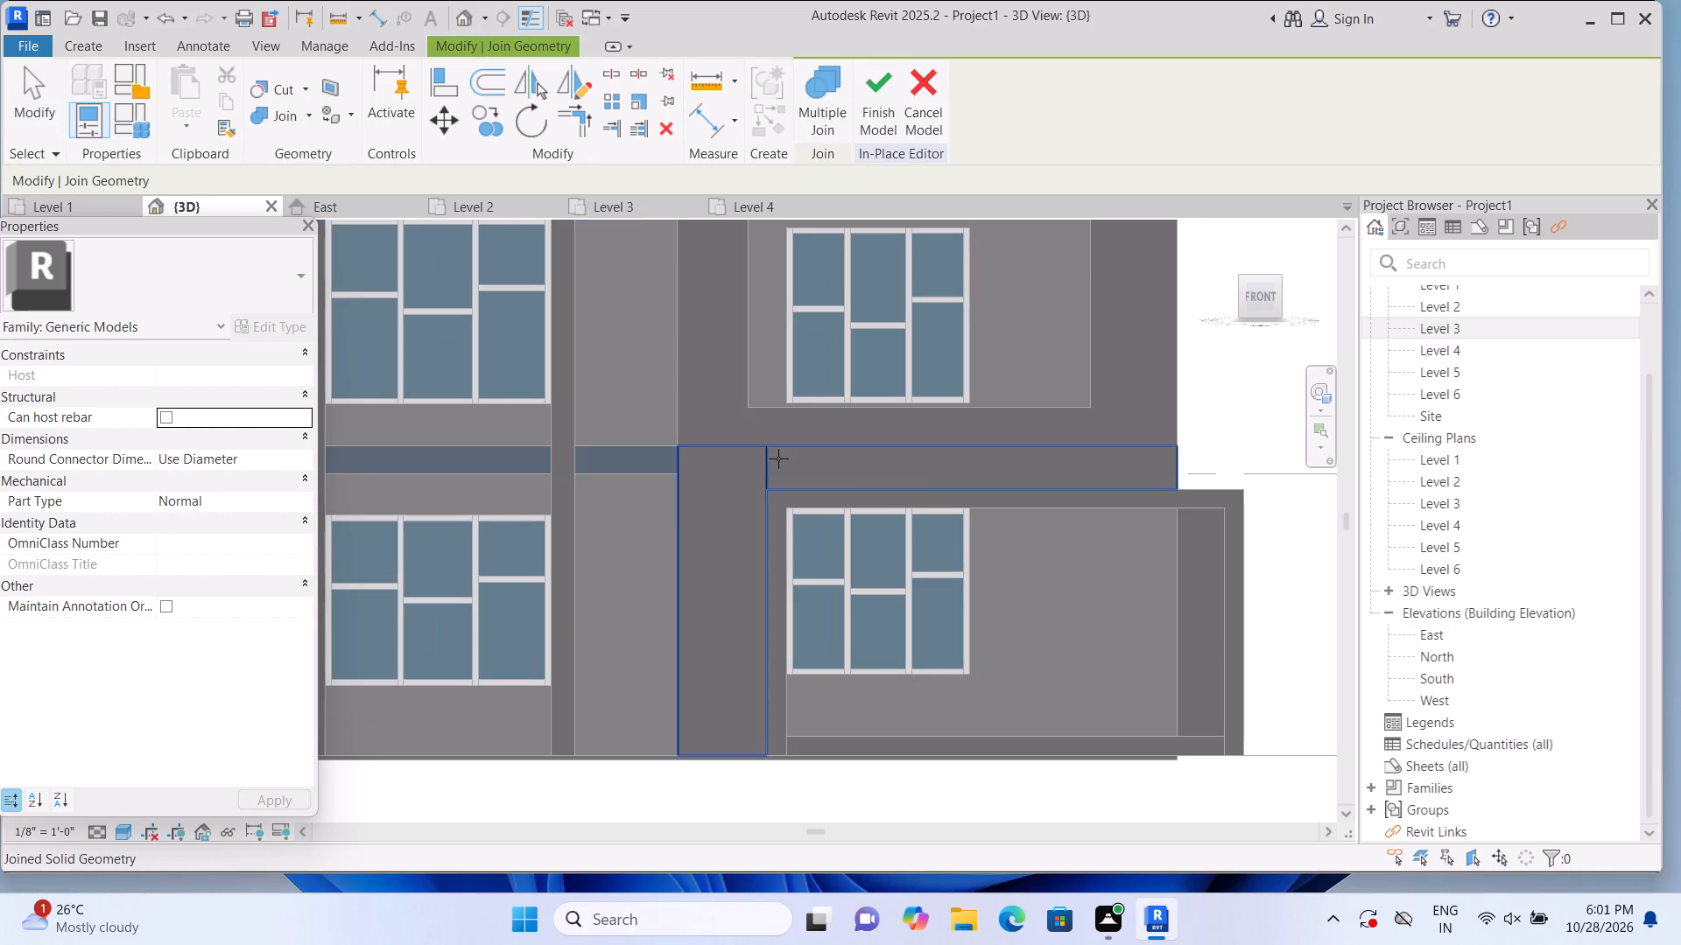
{"action": "left_click", "coordinate": [778, 458]}
{"action": "left_click", "coordinate": [749, 473]}
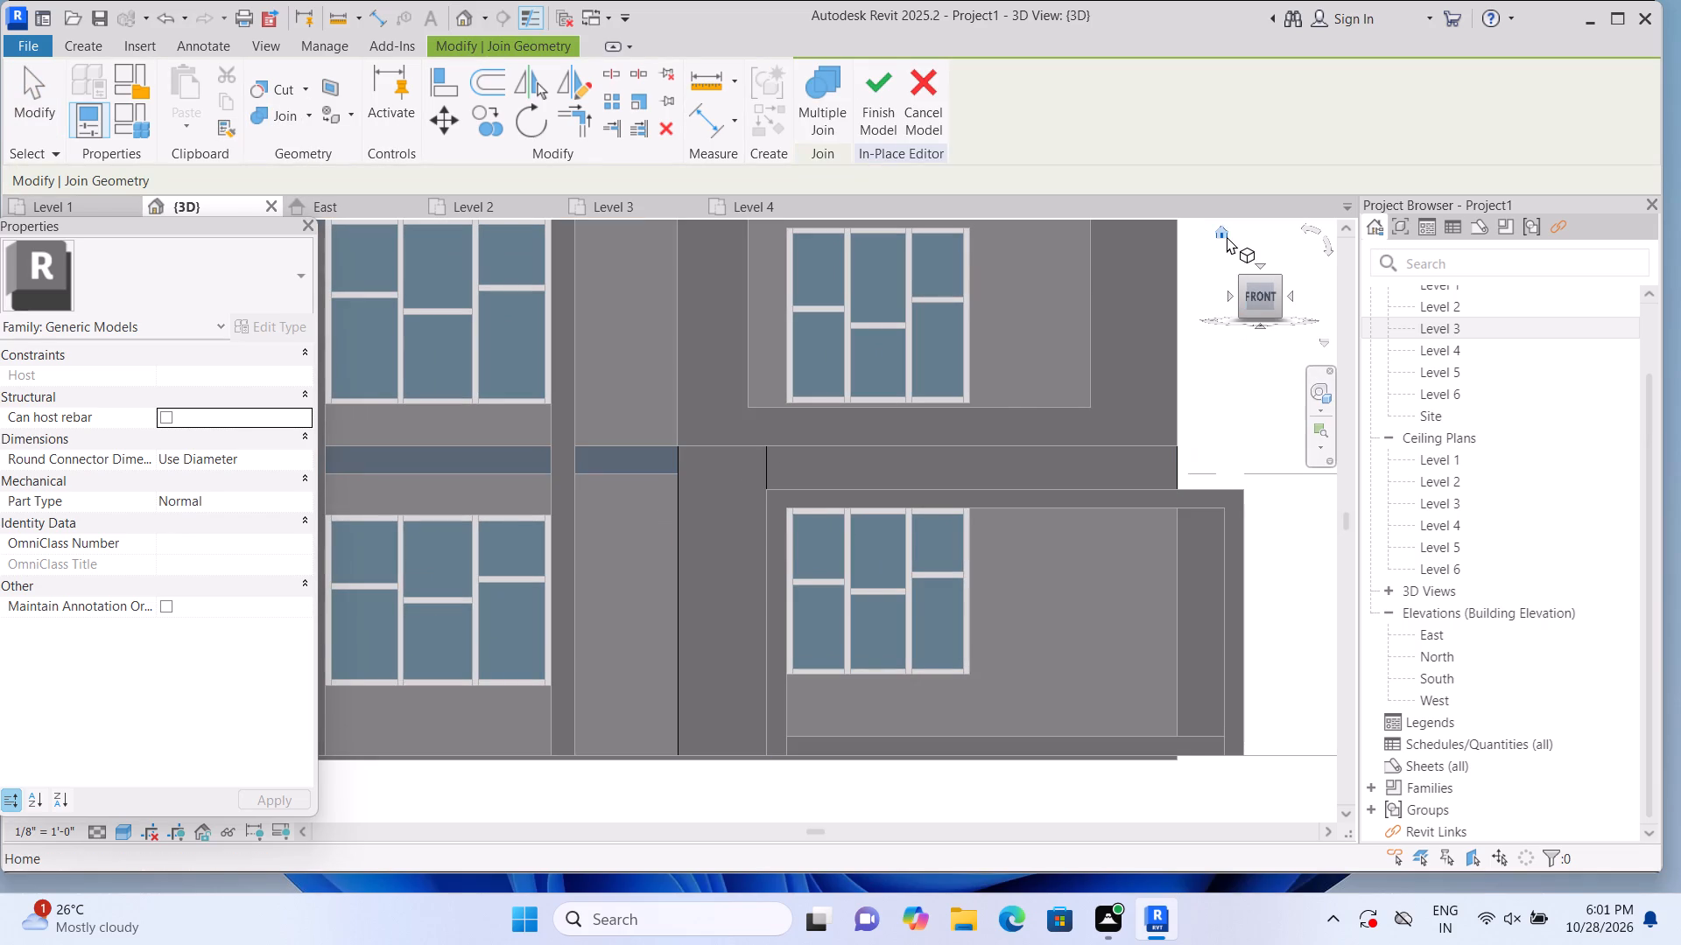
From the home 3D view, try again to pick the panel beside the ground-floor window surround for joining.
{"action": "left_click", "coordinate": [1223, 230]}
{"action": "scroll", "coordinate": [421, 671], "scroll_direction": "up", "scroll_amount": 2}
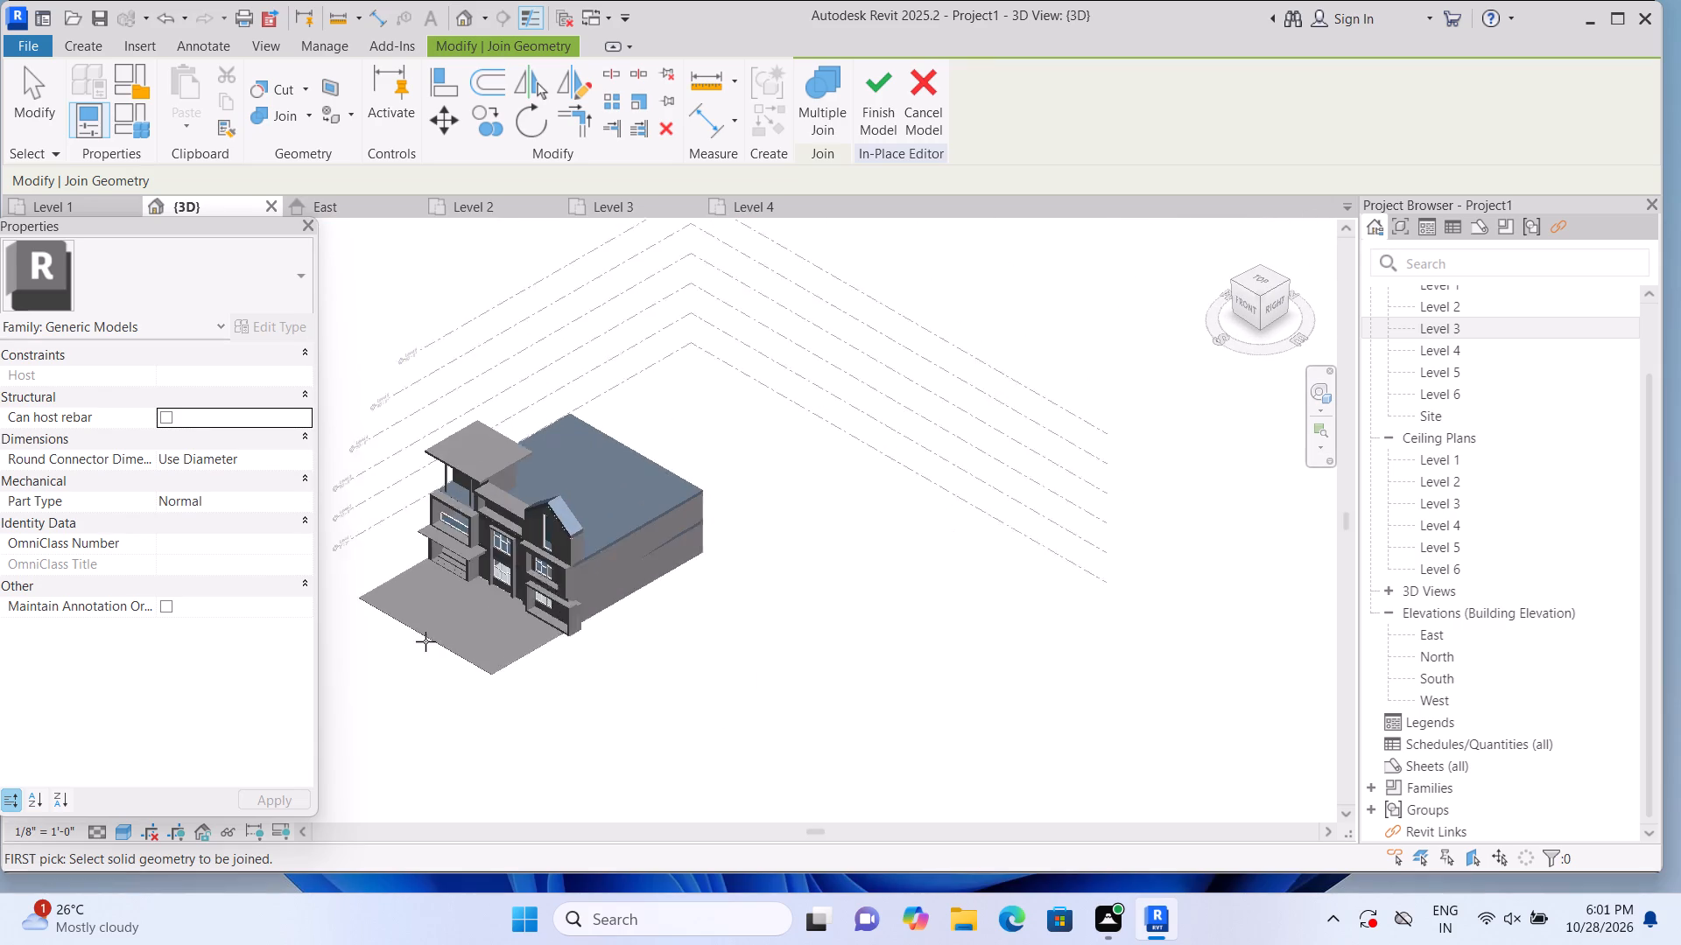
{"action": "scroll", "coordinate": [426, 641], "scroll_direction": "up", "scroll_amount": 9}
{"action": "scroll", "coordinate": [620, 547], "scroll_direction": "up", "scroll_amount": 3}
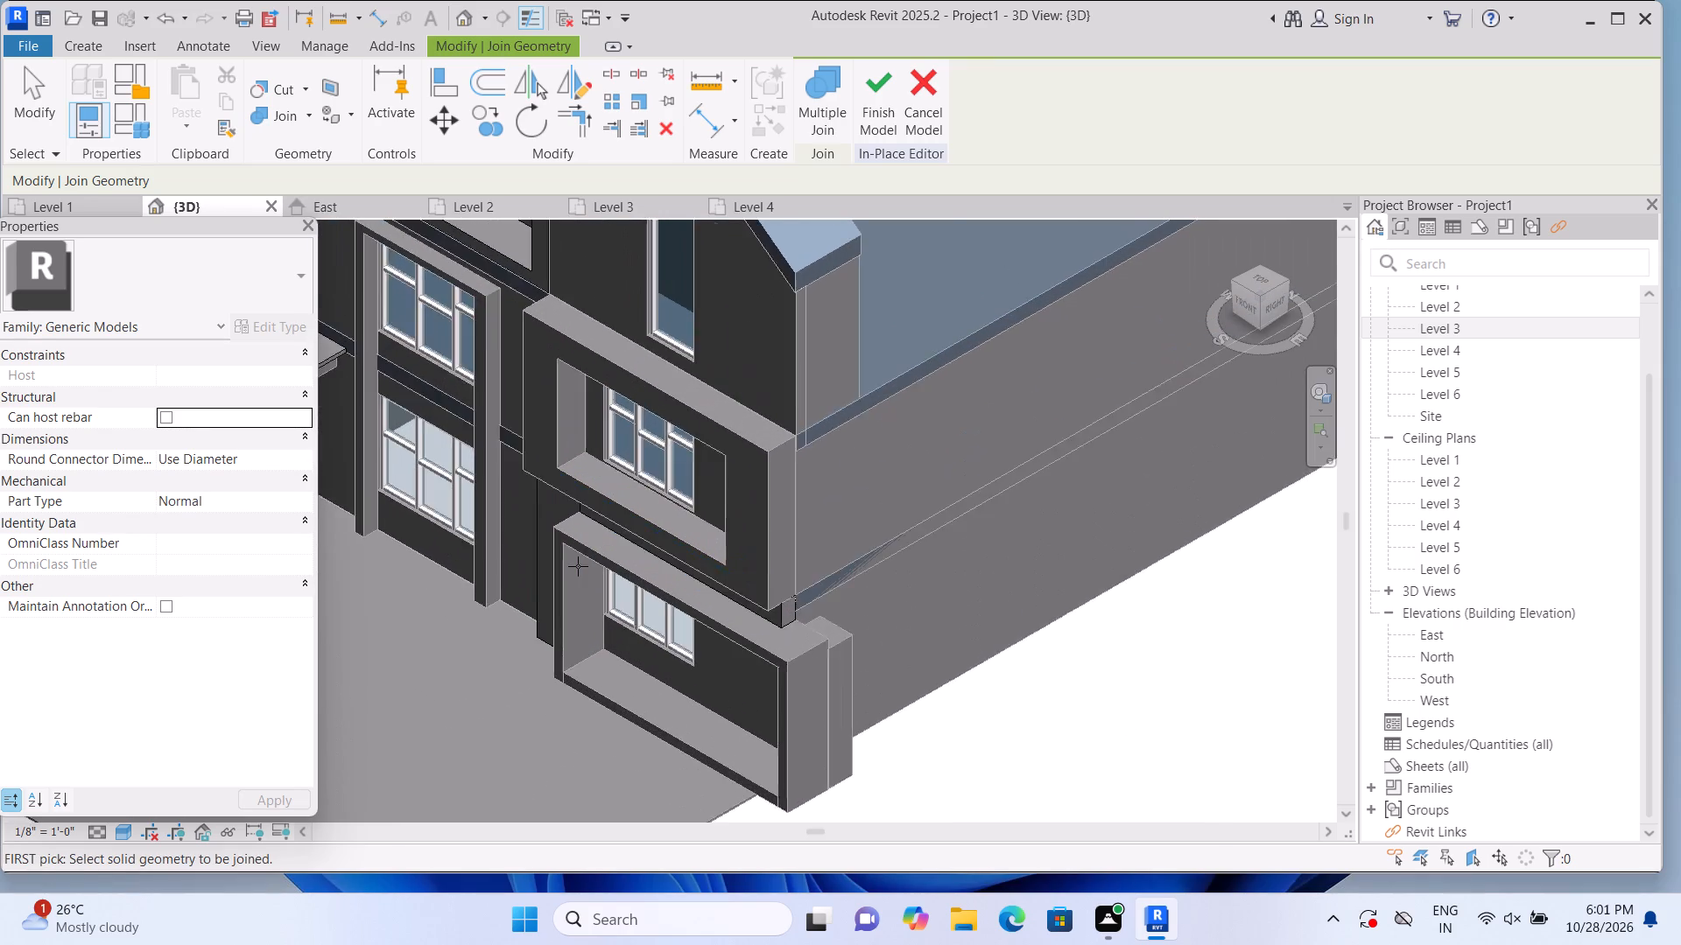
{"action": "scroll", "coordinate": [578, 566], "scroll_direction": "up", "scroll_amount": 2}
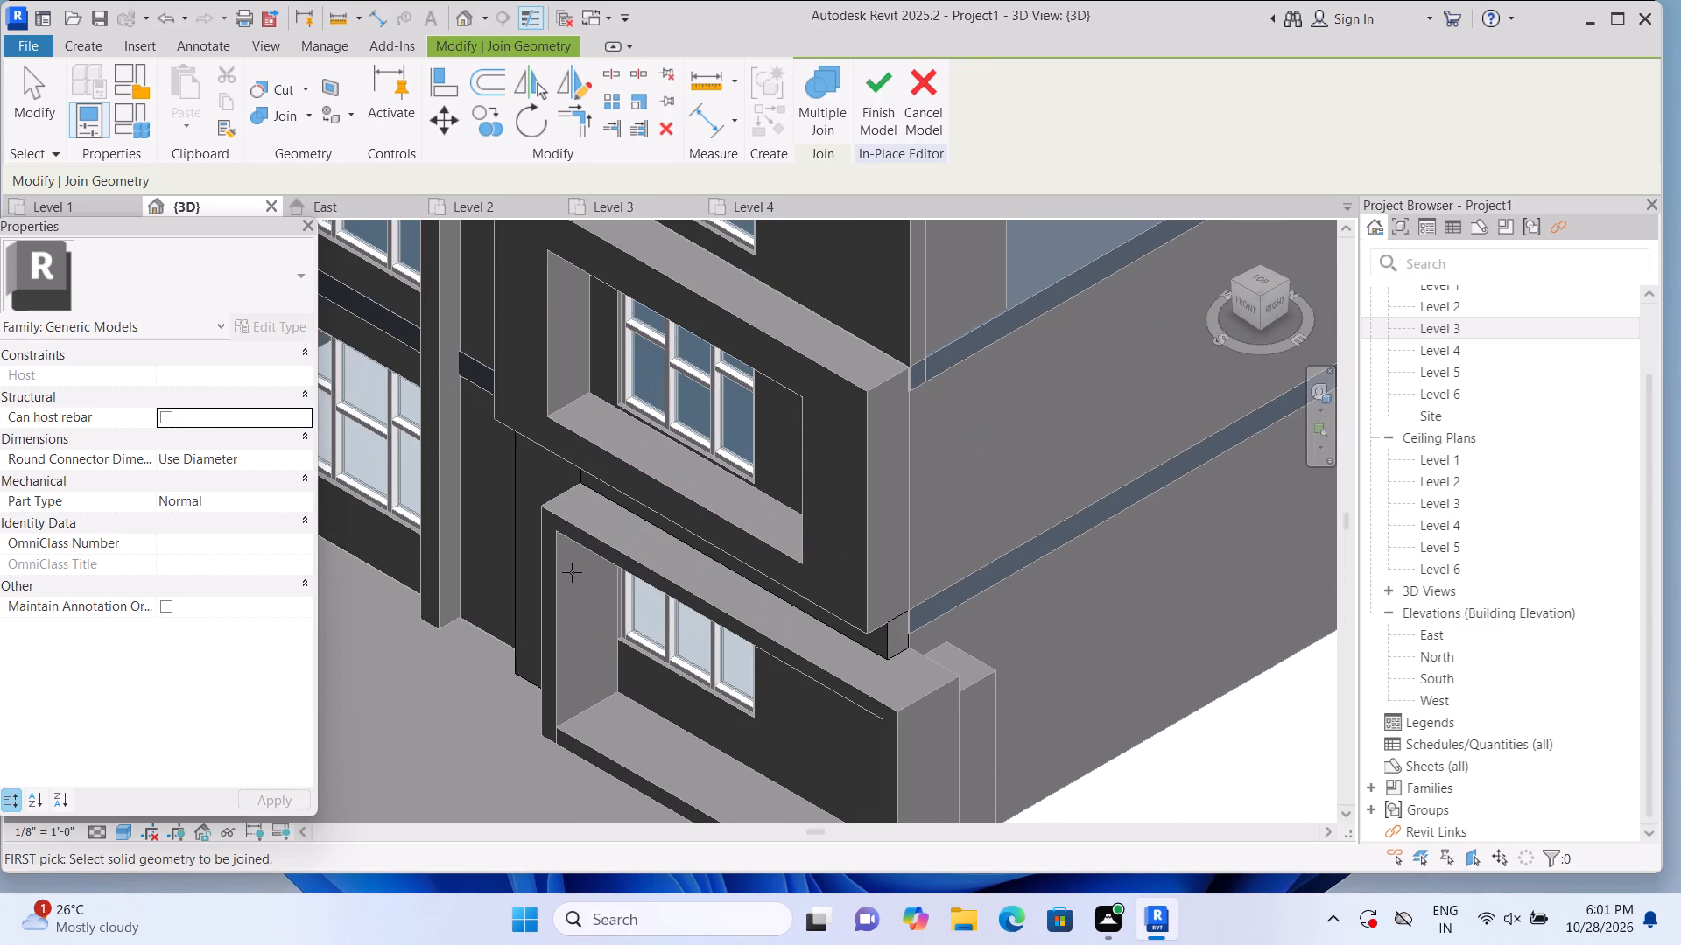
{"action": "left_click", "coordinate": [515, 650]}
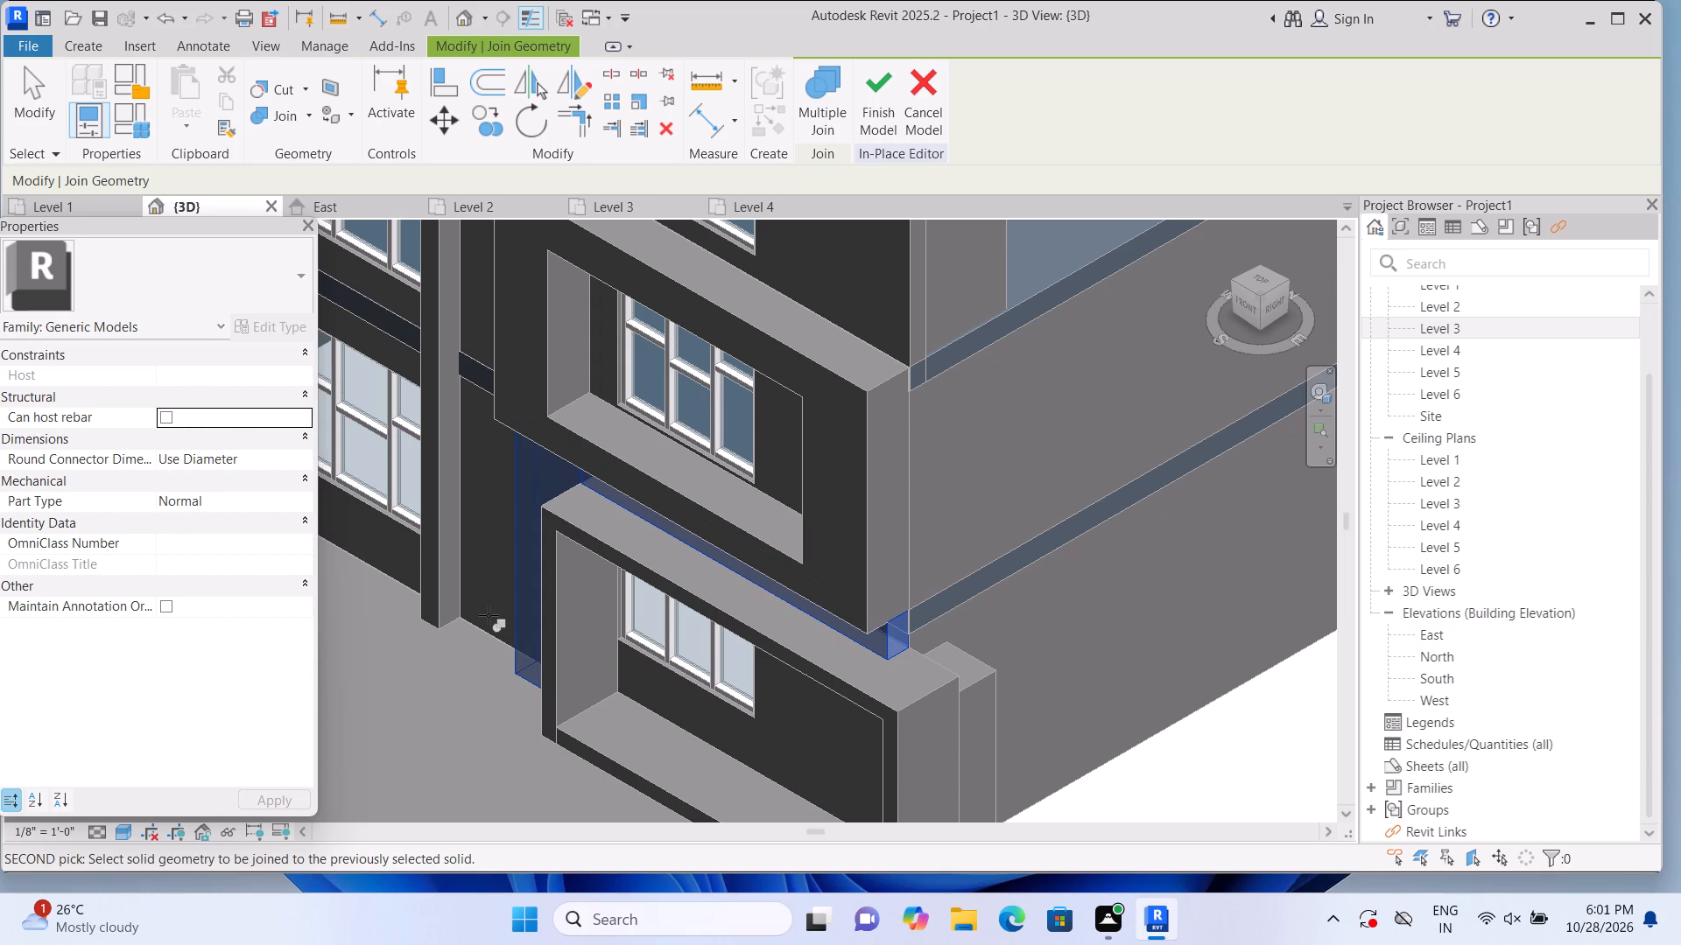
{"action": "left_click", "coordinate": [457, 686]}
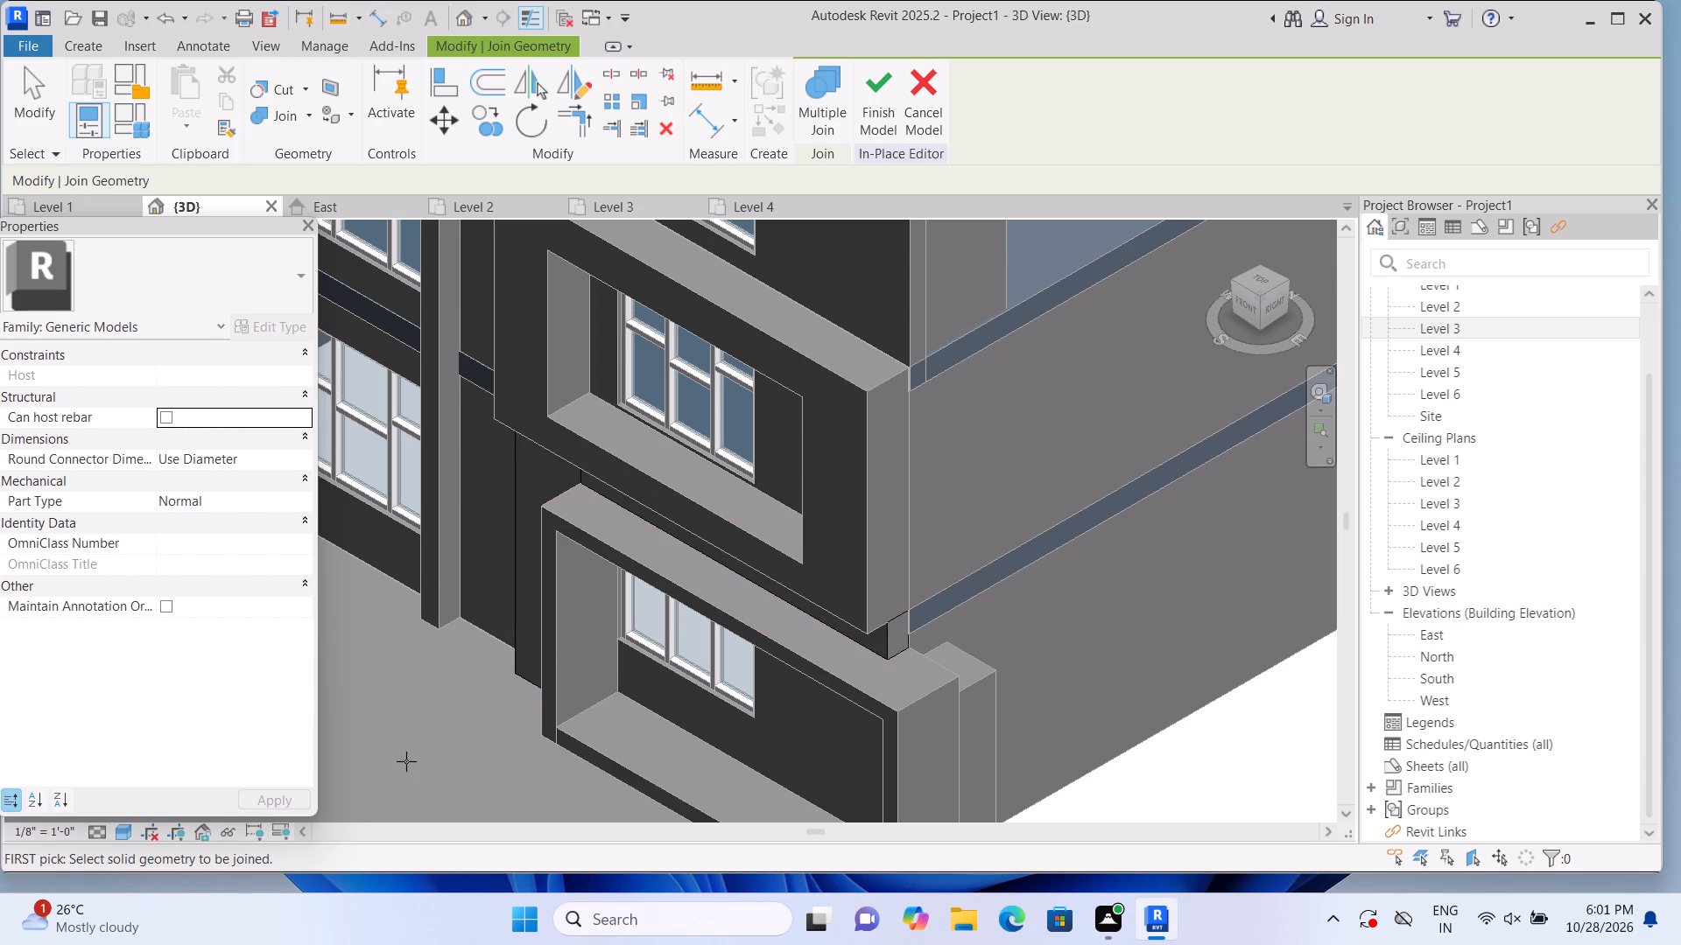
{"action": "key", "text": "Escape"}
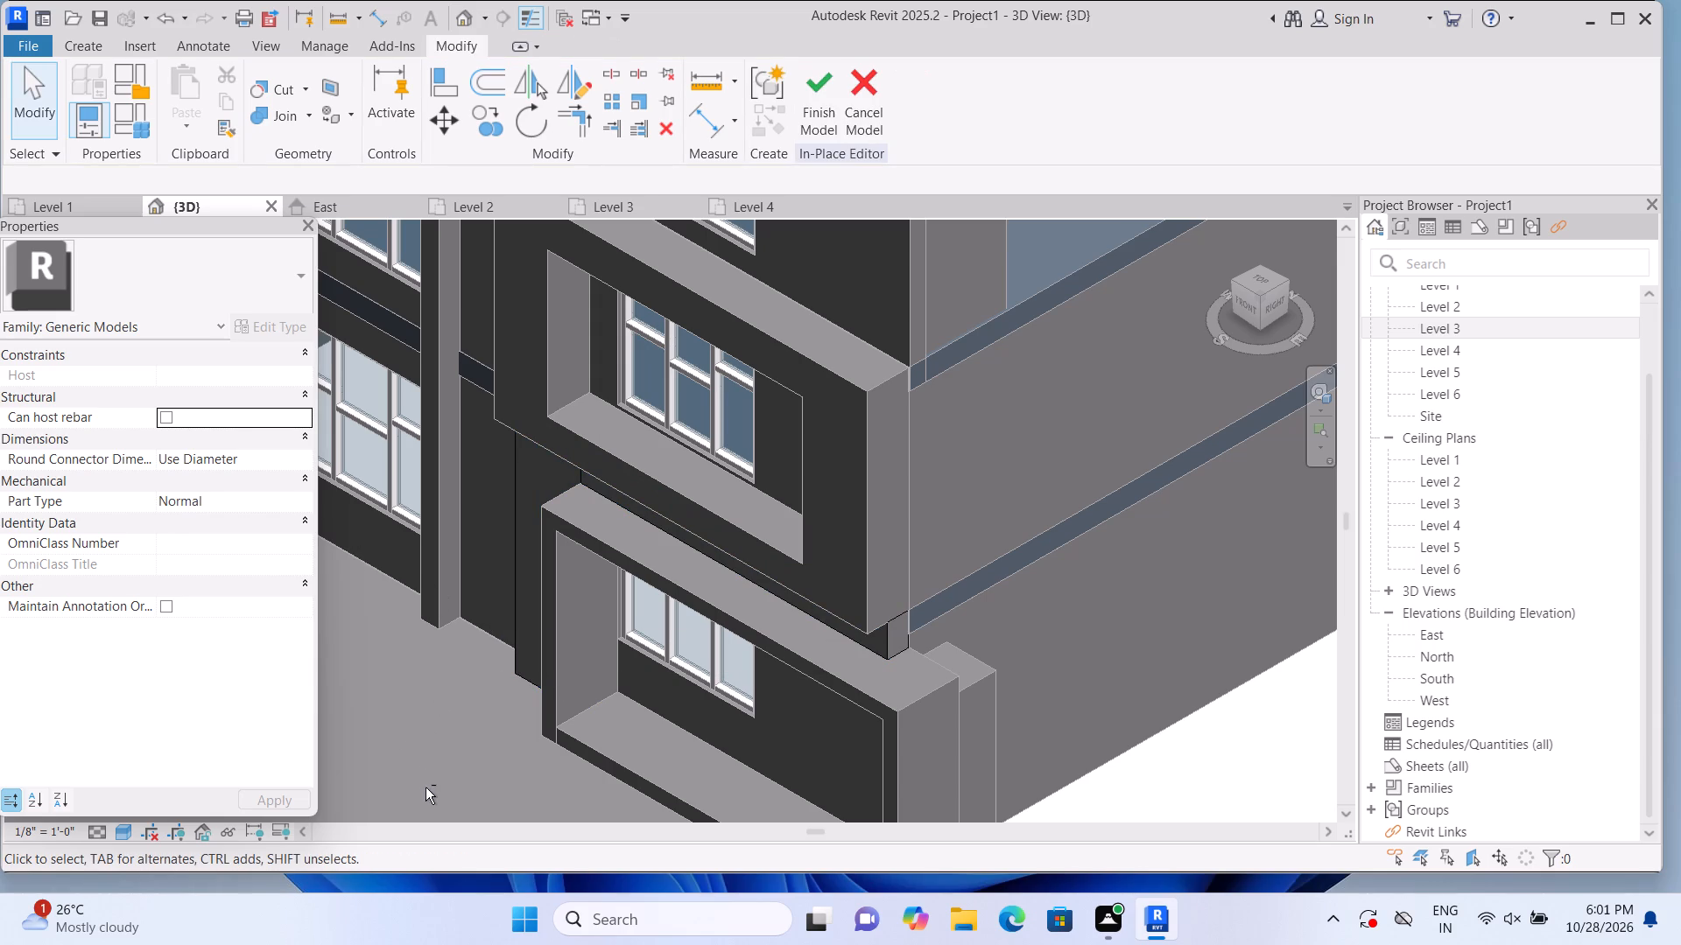
Stretch the end of the horizontal strip above the ground-floor window surround slightly into the adjoining side panel.
{"action": "scroll", "coordinate": [791, 810], "scroll_direction": "down", "scroll_amount": 3}
{"action": "middle_click_drag", "start_coordinate": [1053, 794], "coordinate": [1084, 712], "text": "shift"}
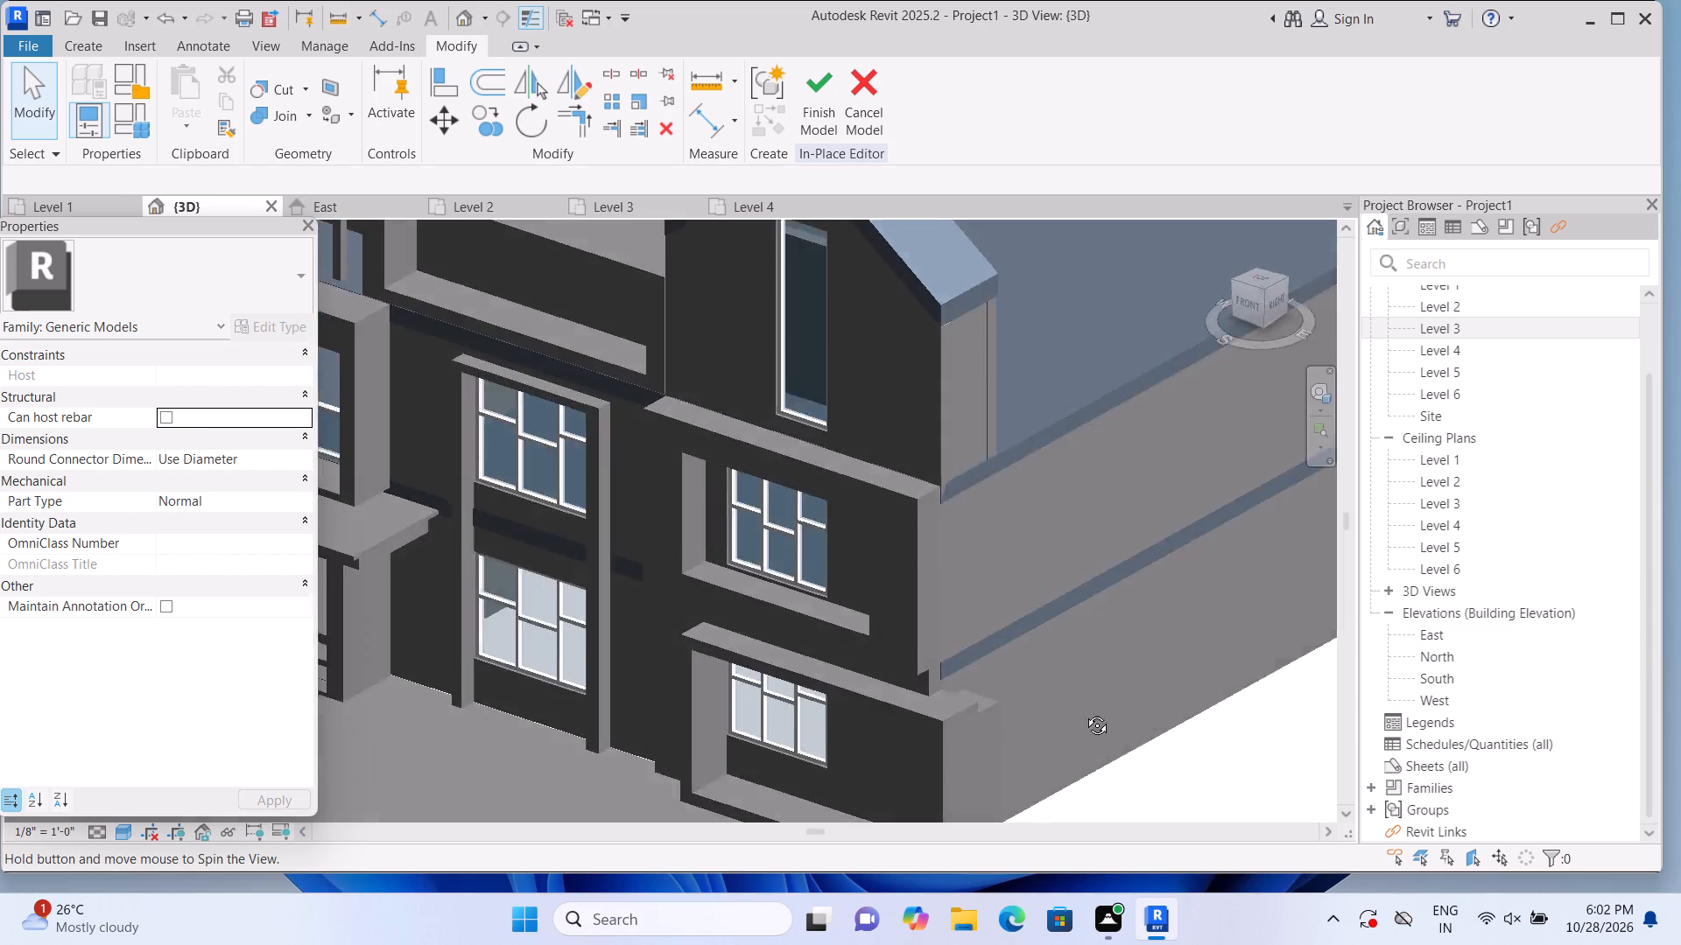
{"action": "middle_click_drag", "start_coordinate": [1084, 712], "coordinate": [1114, 544], "text": "shift"}
{"action": "scroll", "coordinate": [805, 485], "scroll_direction": "up", "scroll_amount": 4}
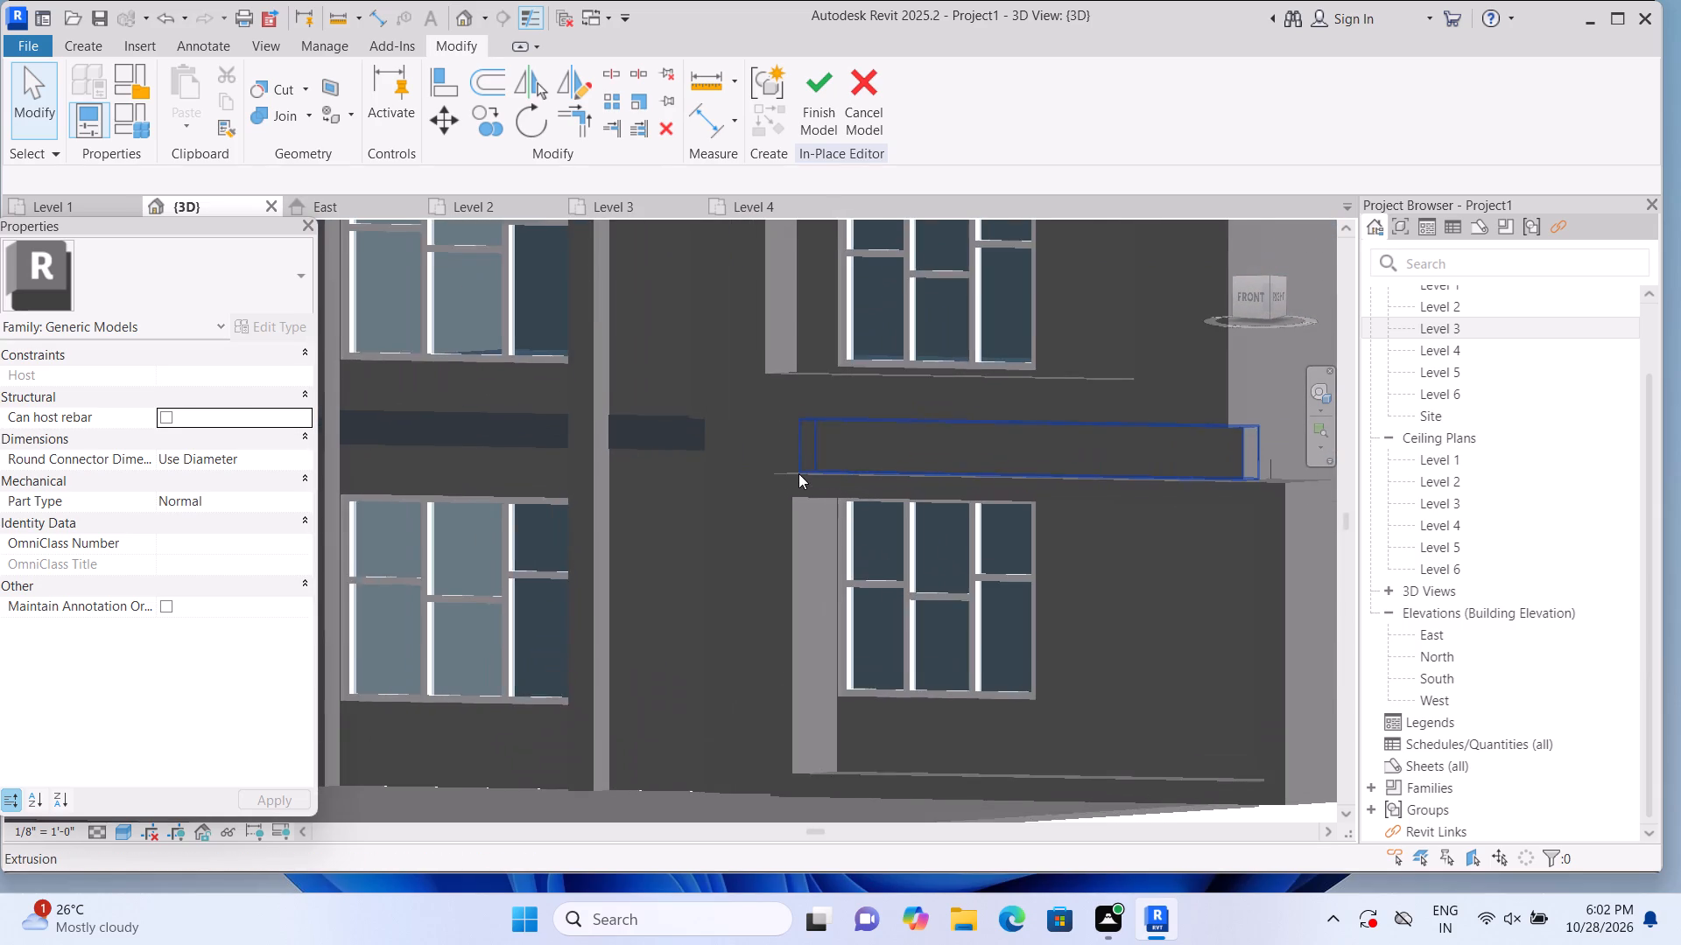
{"action": "scroll", "coordinate": [803, 453], "scroll_direction": "up", "scroll_amount": 2}
{"action": "left_click", "coordinate": [803, 451]}
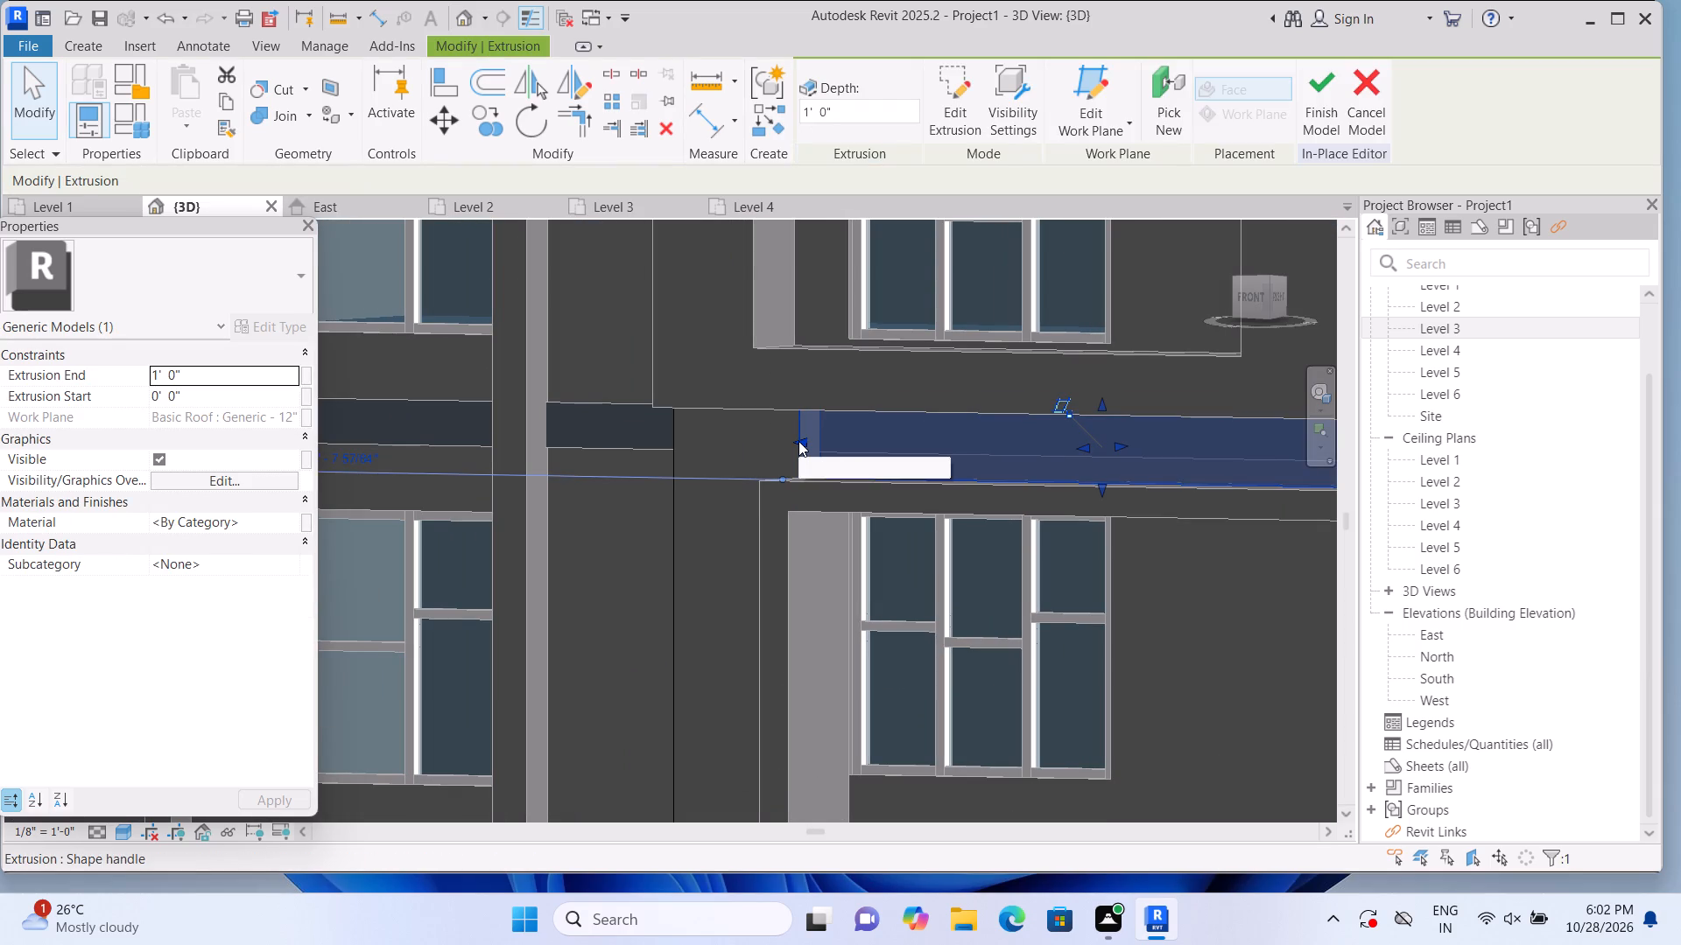
{"action": "left_click", "coordinate": [798, 441]}
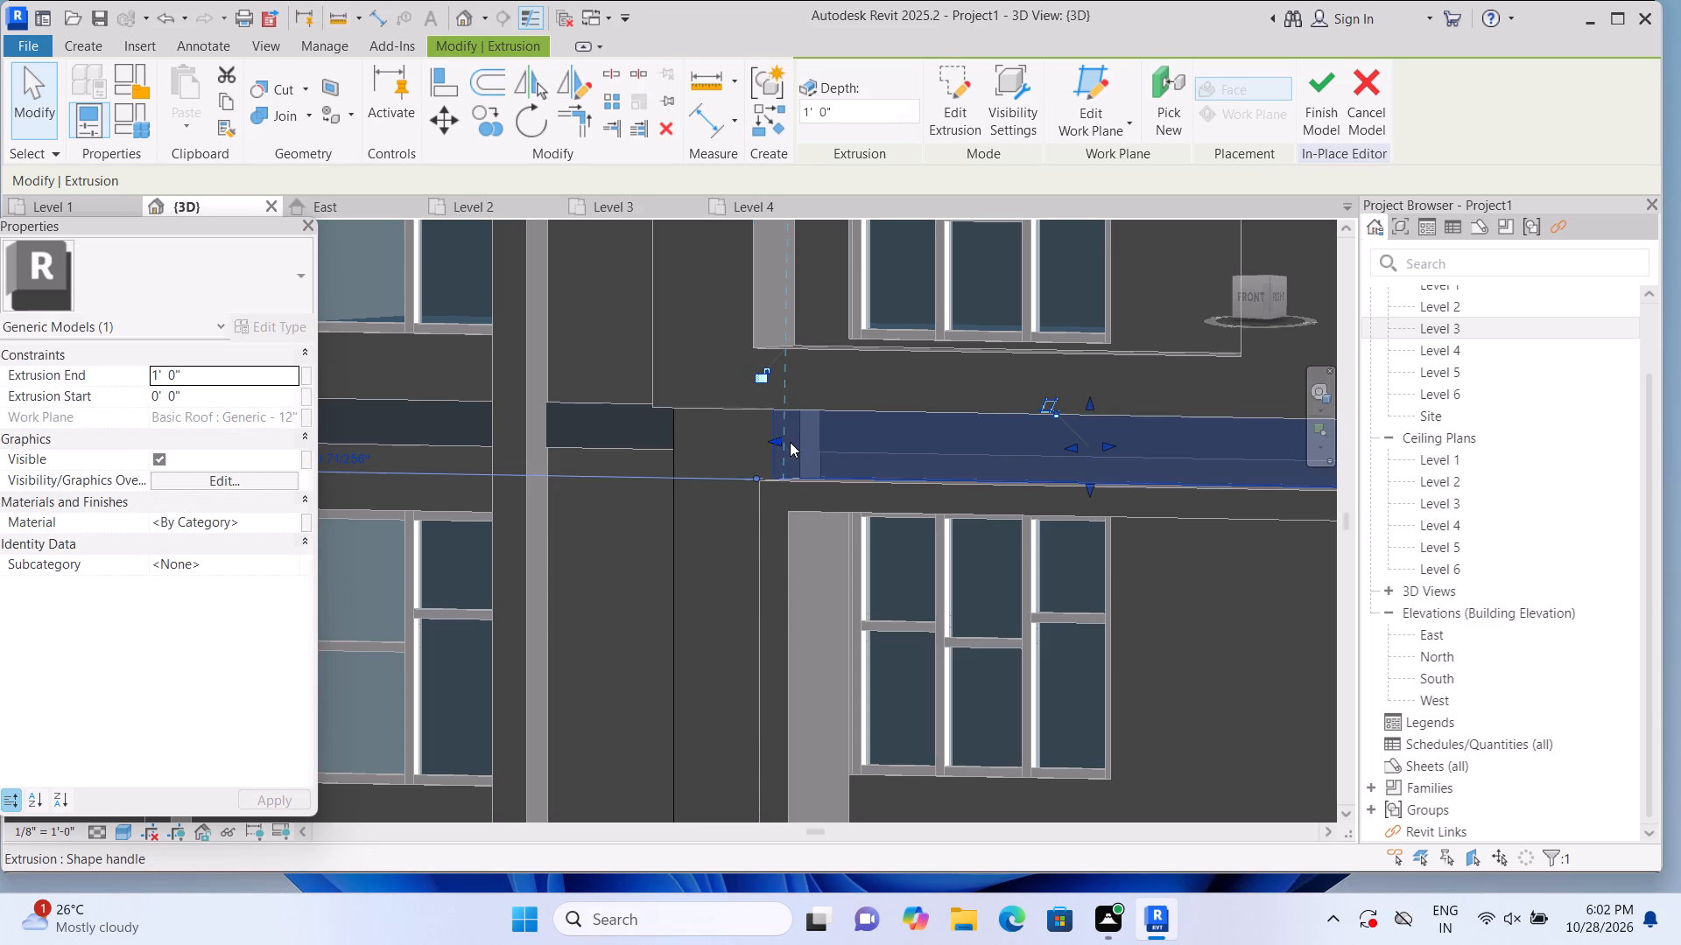
{"action": "scroll", "coordinate": [788, 445], "scroll_direction": "down", "scroll_amount": 3}
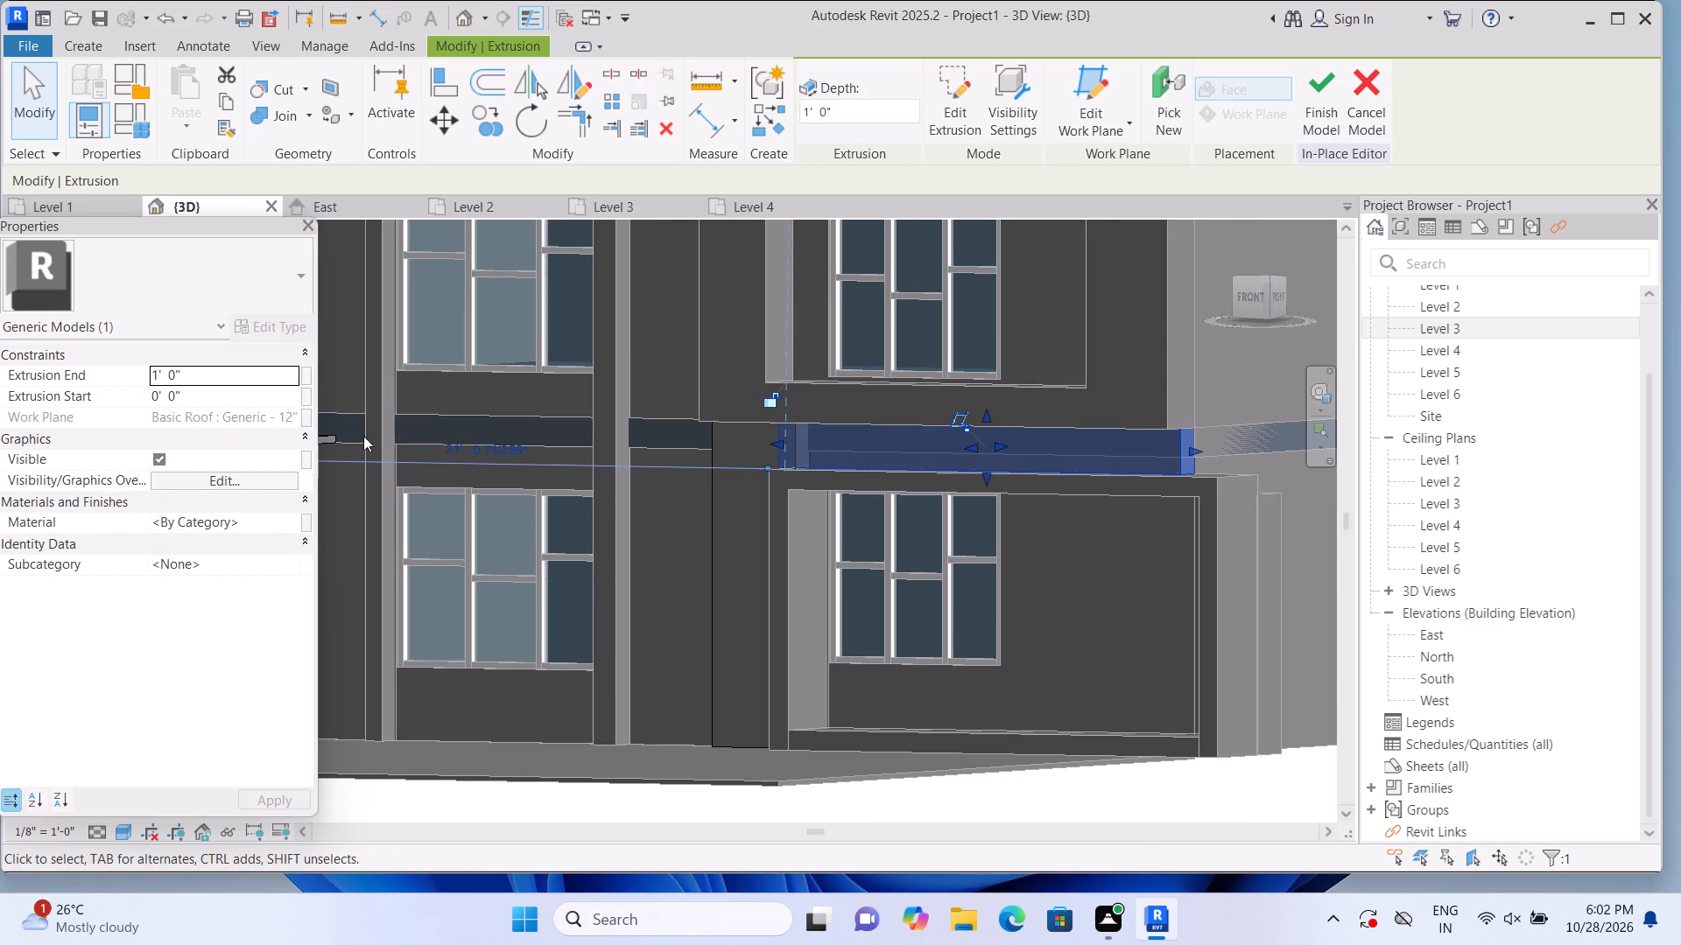
{"action": "left_click", "coordinate": [461, 814]}
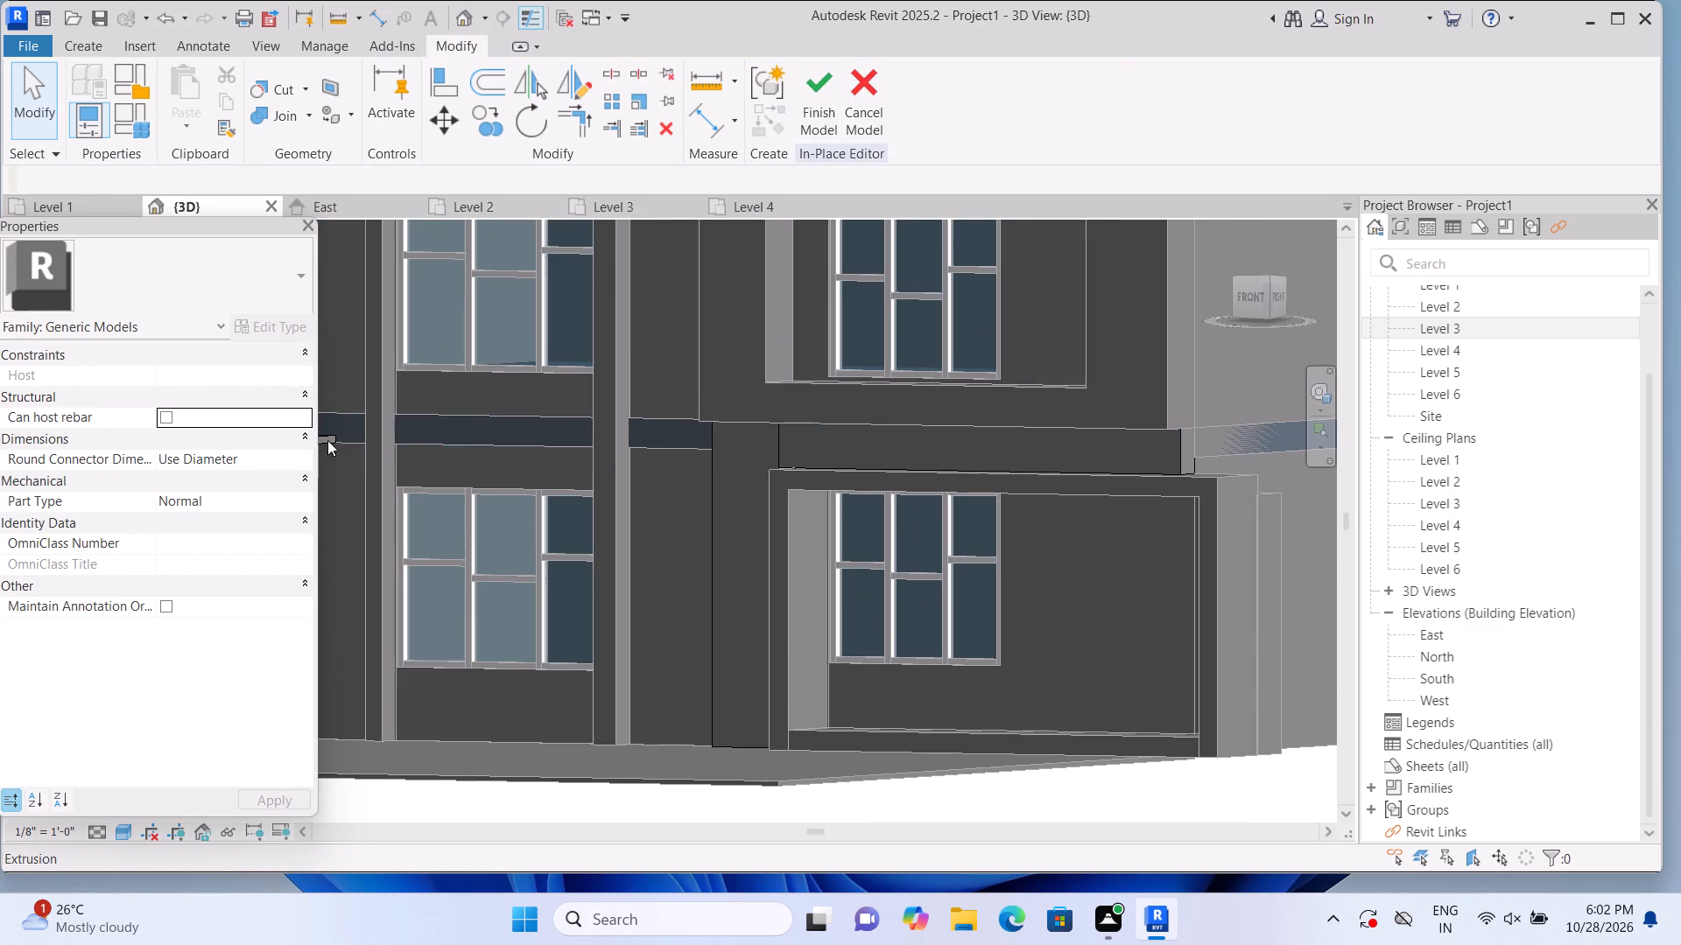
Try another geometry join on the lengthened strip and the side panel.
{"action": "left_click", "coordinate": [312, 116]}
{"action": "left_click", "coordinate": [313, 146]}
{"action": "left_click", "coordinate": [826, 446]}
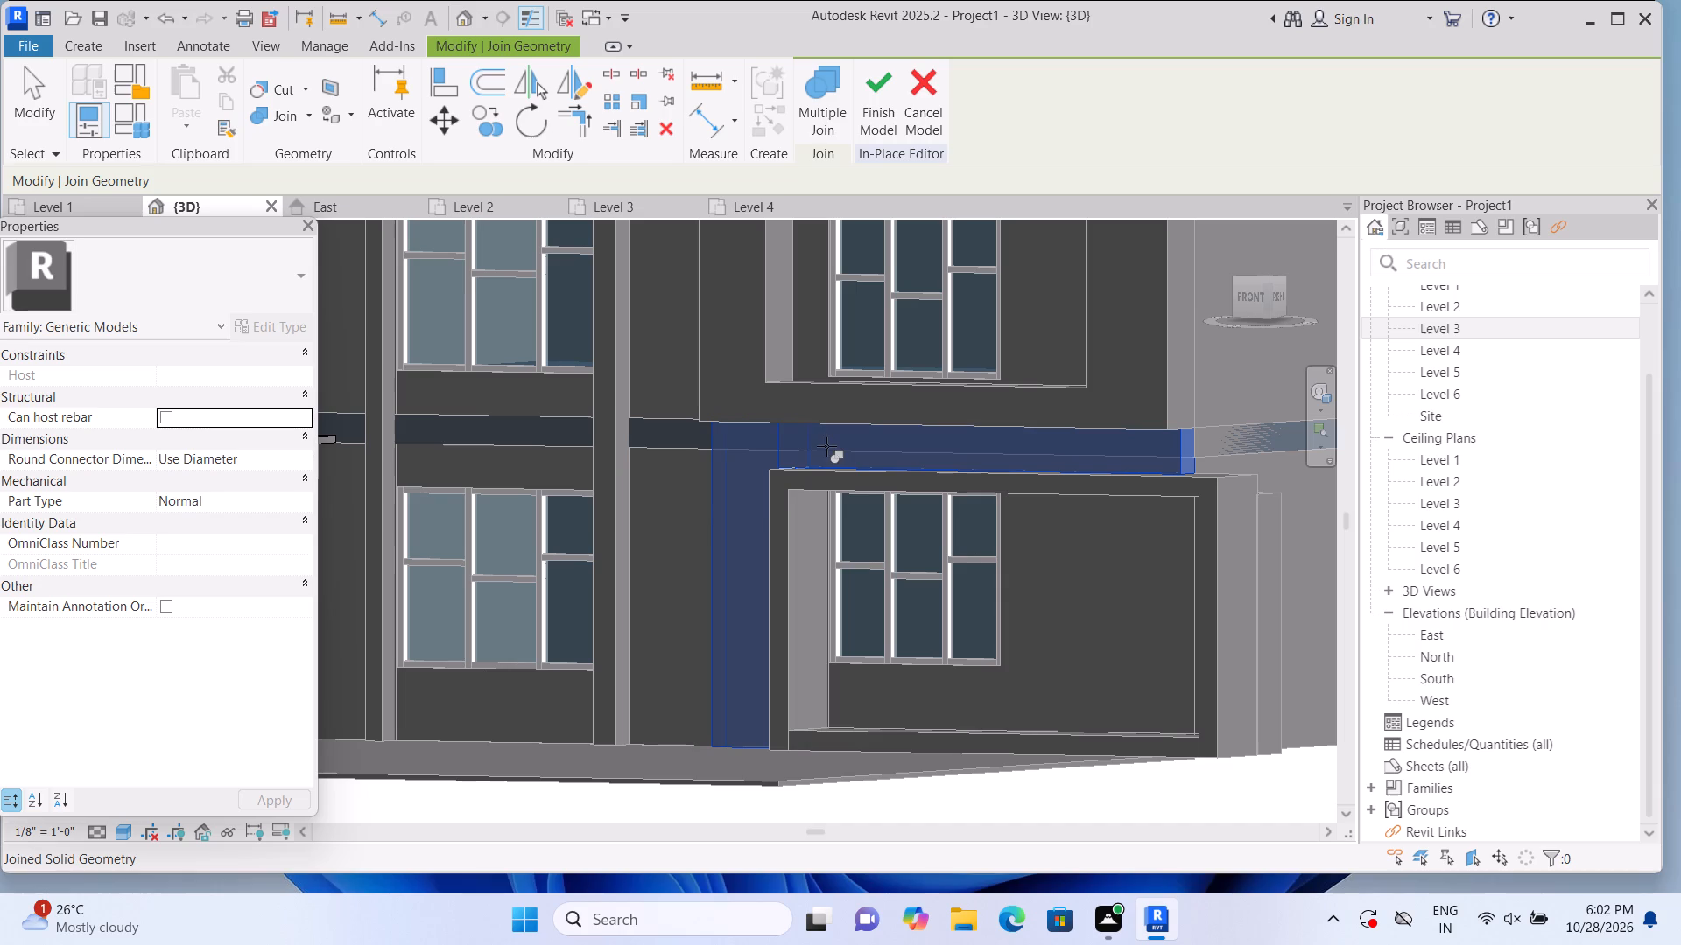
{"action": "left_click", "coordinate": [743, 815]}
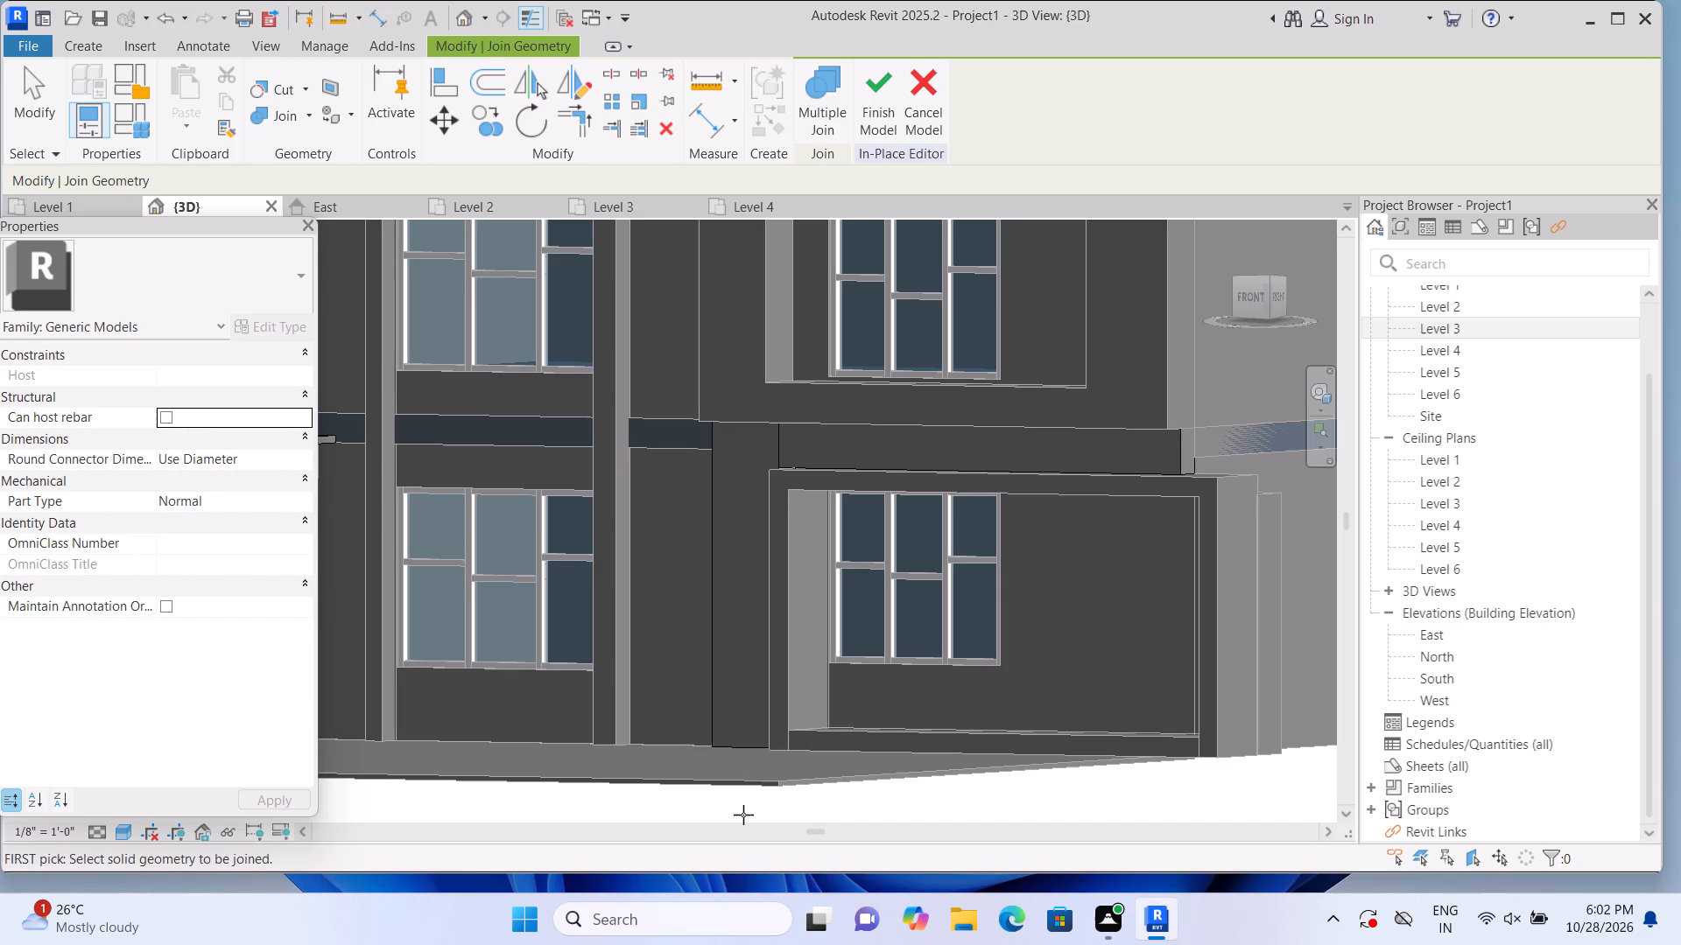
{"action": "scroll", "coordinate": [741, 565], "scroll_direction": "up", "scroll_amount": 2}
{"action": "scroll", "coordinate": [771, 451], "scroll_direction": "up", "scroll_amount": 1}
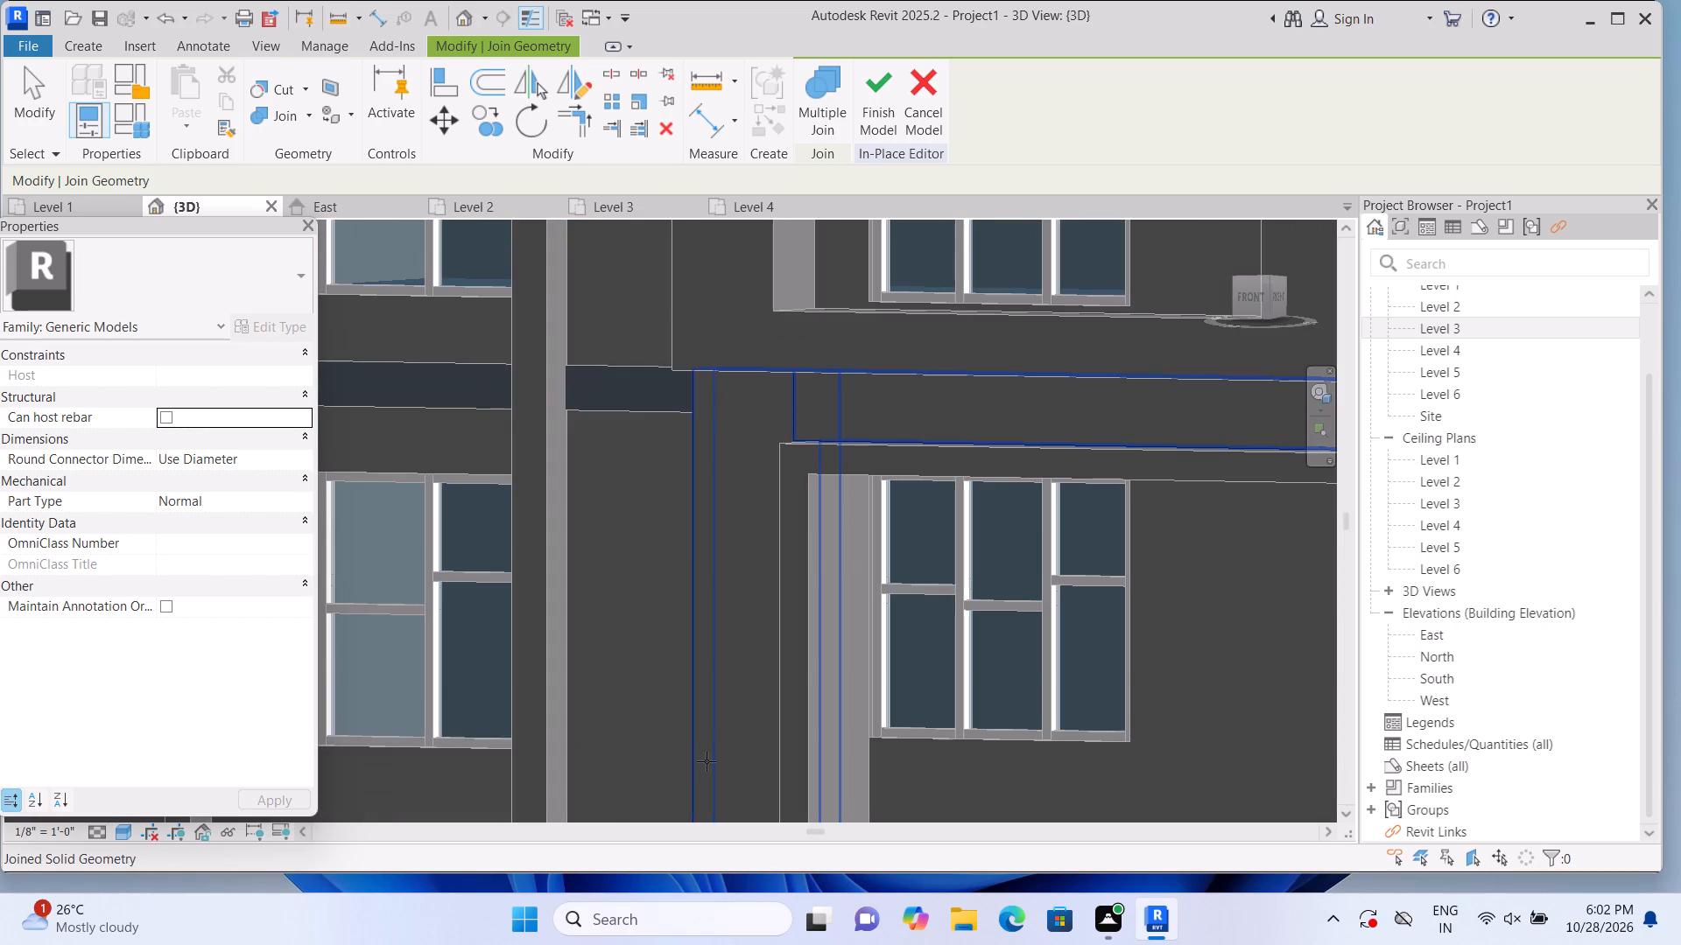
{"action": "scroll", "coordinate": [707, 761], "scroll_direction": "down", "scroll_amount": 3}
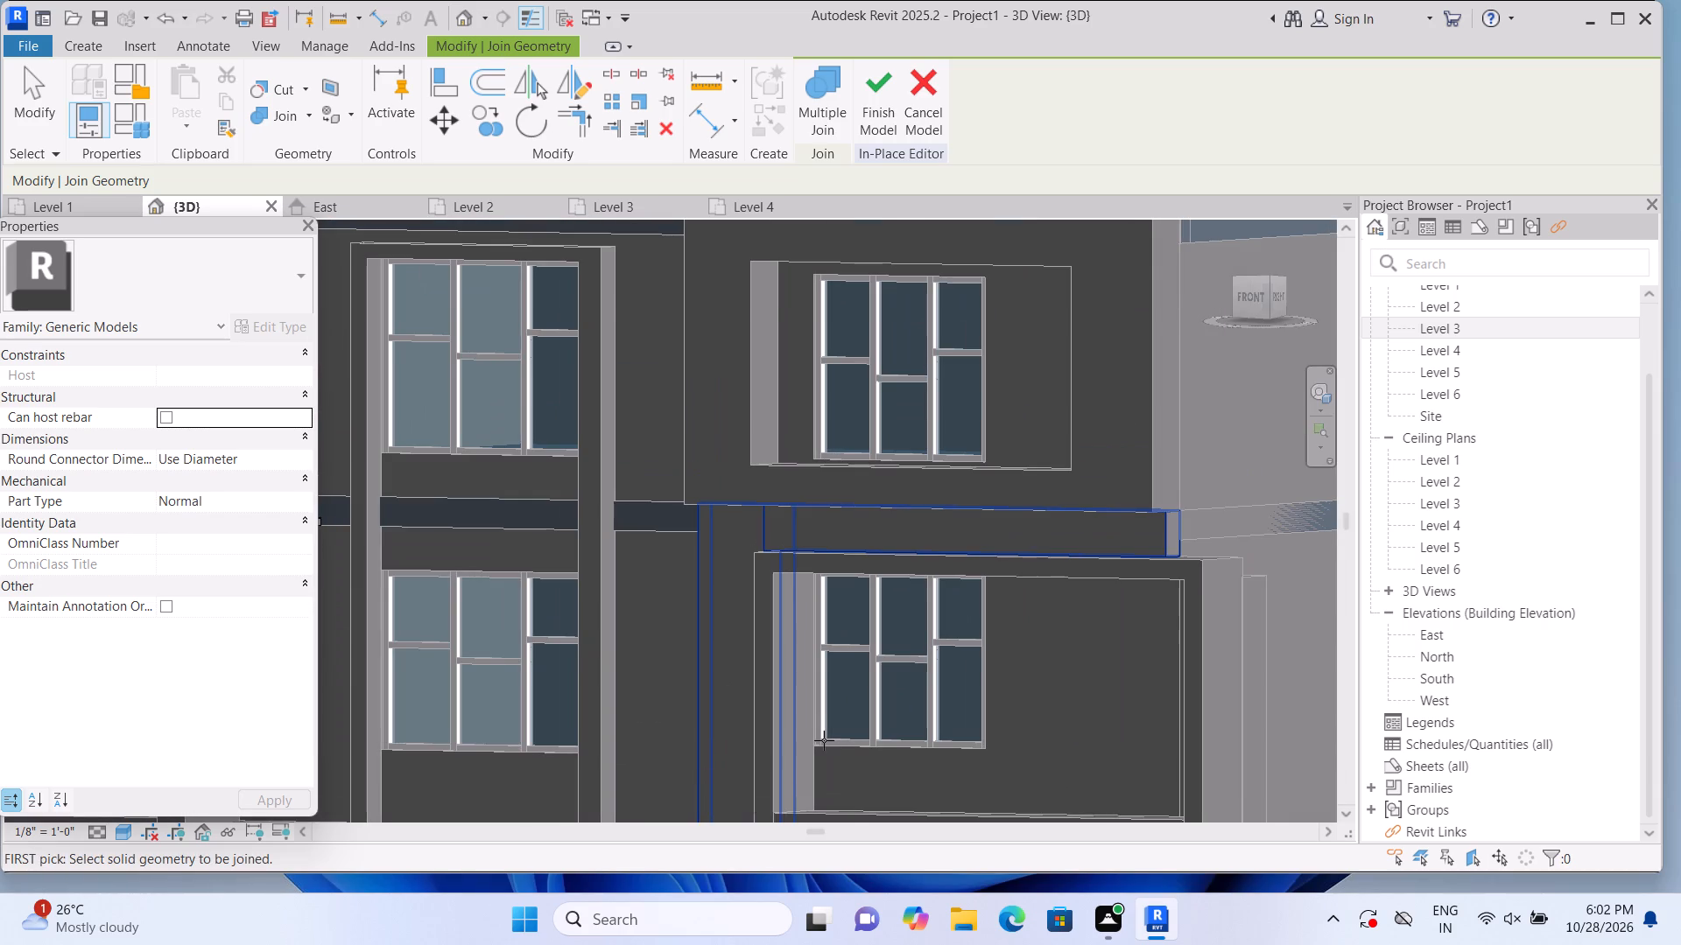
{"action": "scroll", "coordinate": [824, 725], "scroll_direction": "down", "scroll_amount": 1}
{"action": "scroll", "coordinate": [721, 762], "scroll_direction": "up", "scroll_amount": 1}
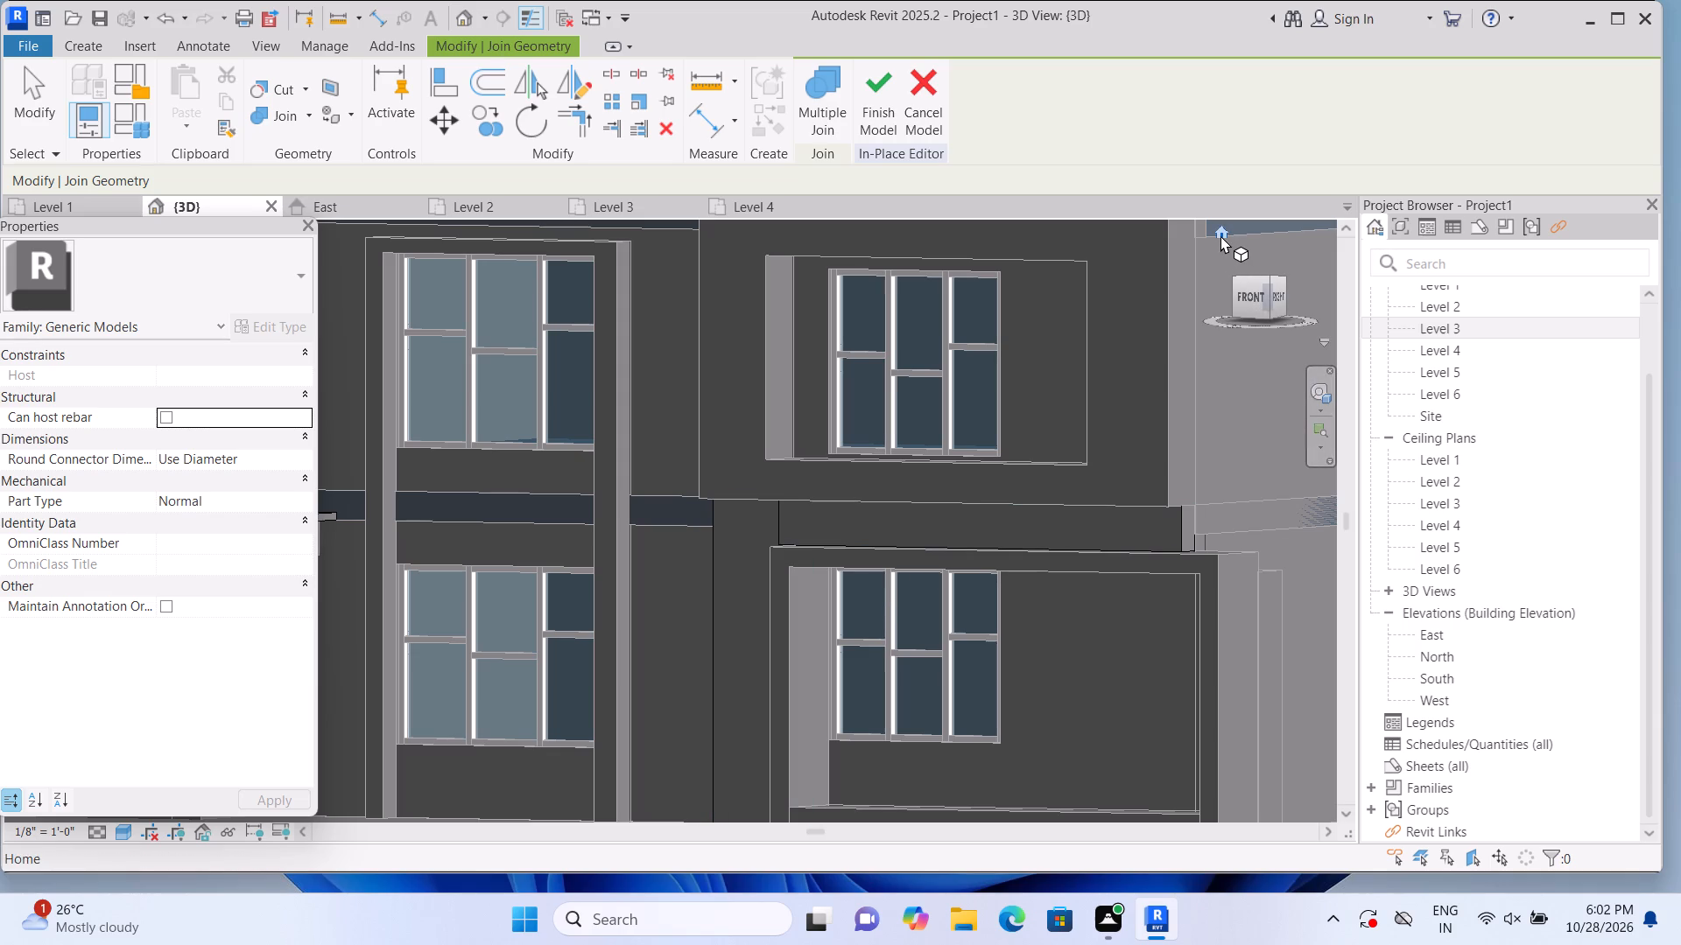
Examine the joined strip and side panel around the window surrounds, viewing the facade from the home view and the porch side.
{"action": "left_click", "coordinate": [1220, 235]}
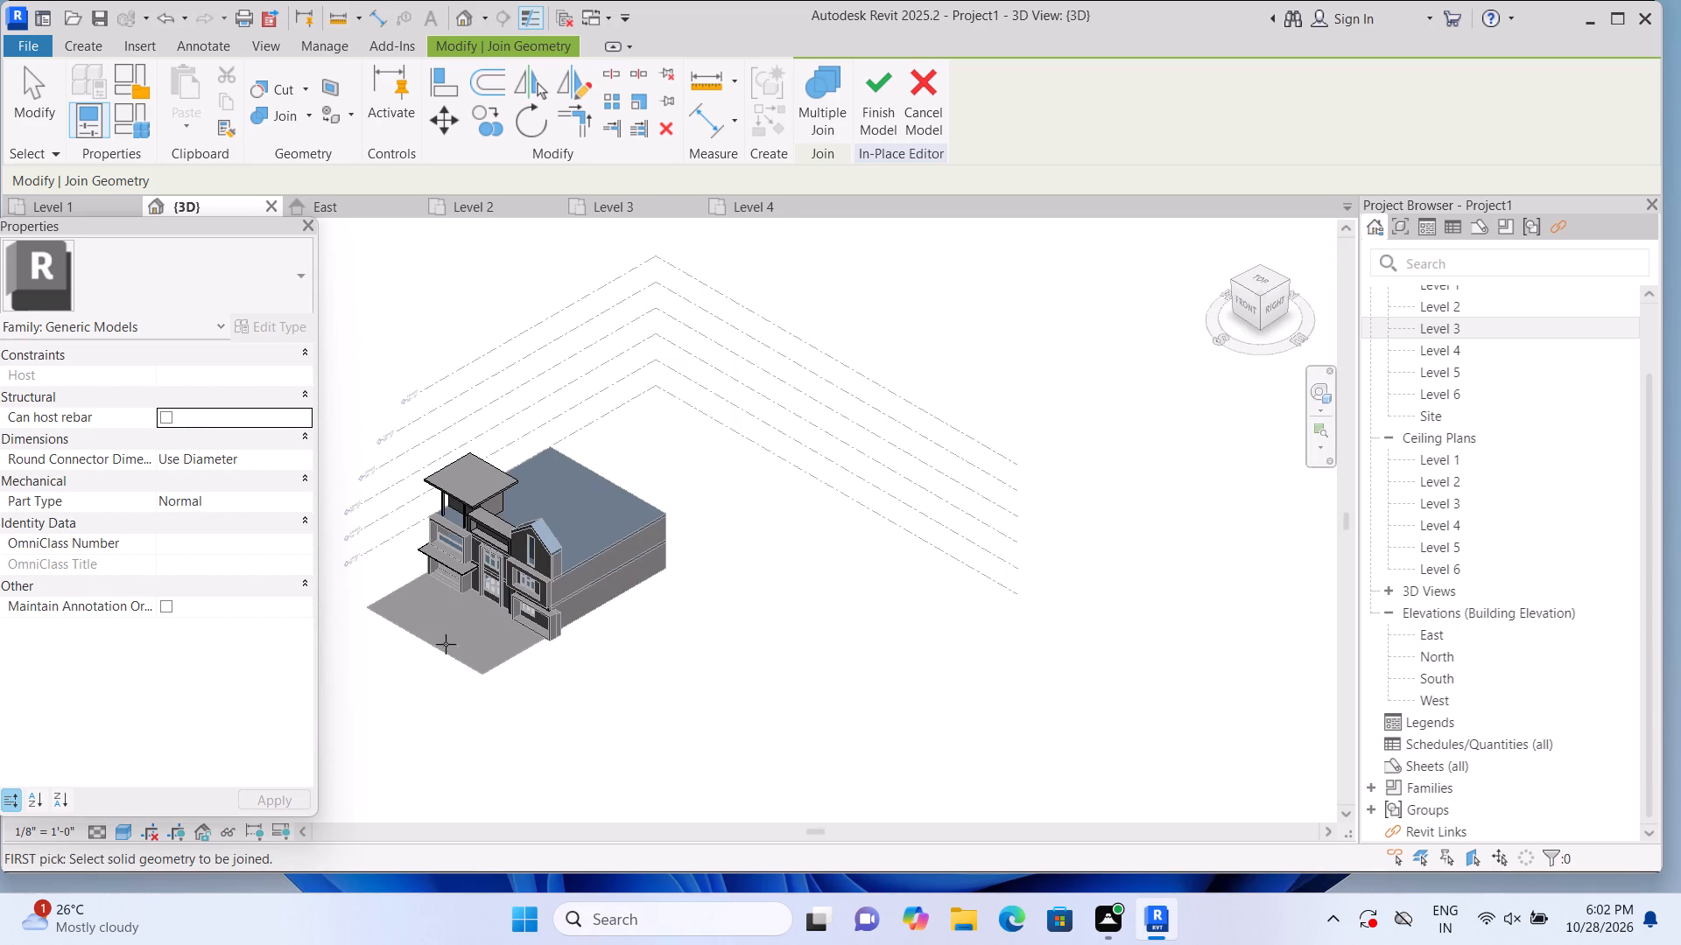
{"action": "scroll", "coordinate": [448, 608], "scroll_direction": "up", "scroll_amount": 12}
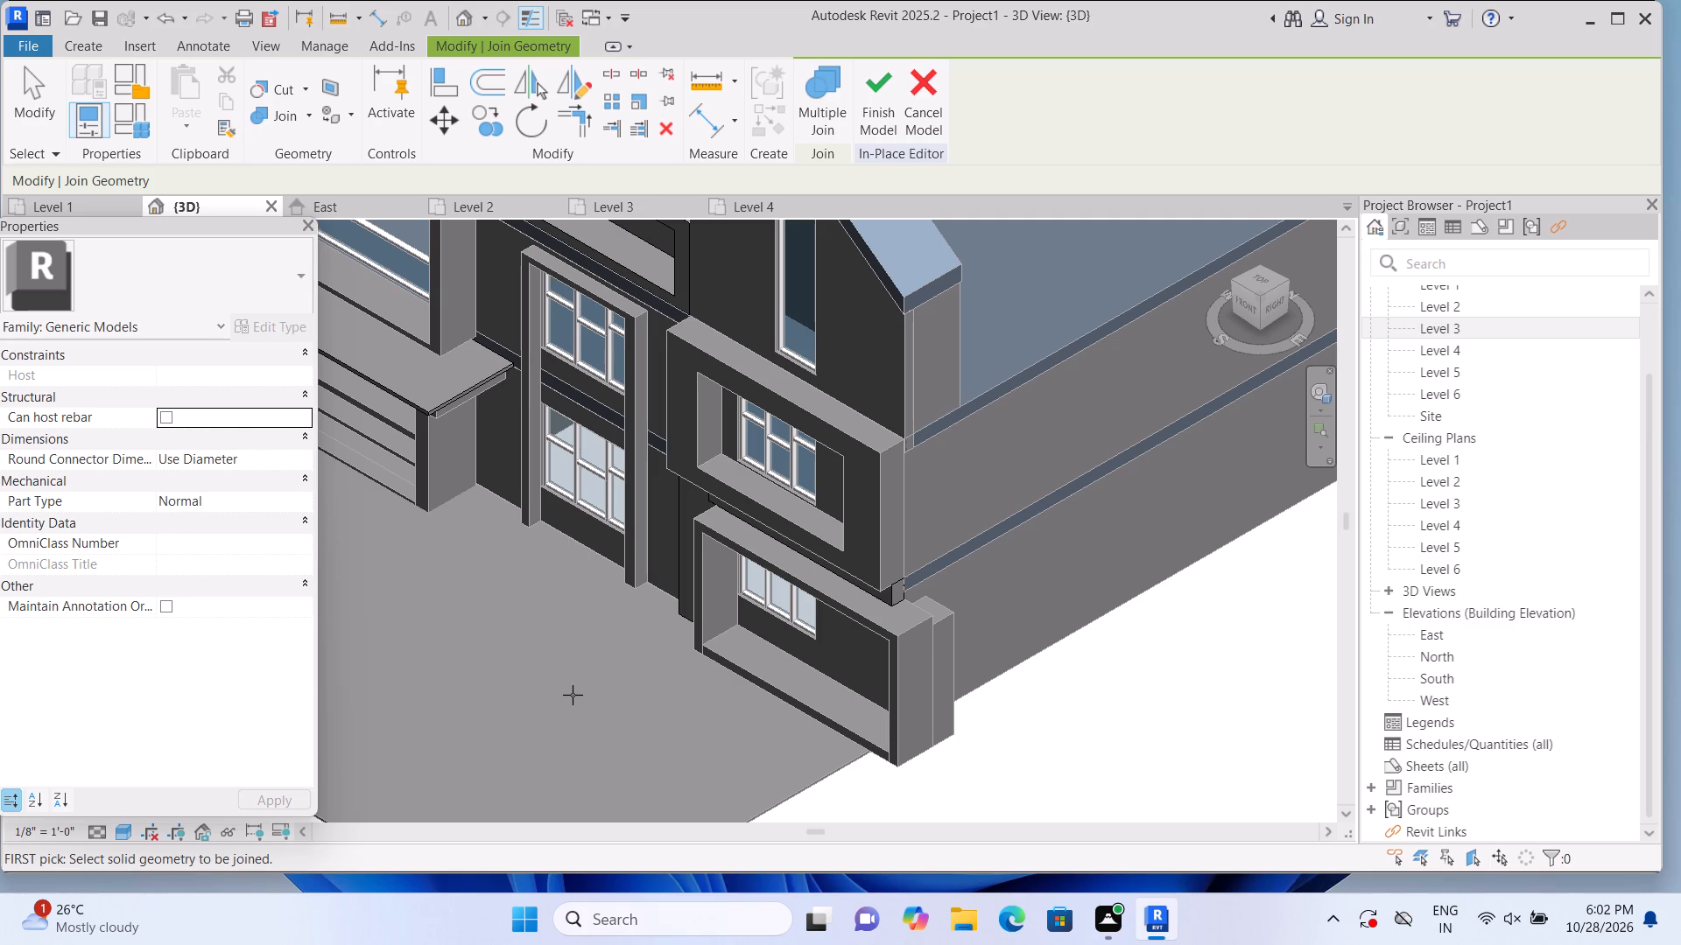
{"action": "scroll", "coordinate": [772, 699], "scroll_direction": "up", "scroll_amount": 3}
{"action": "scroll", "coordinate": [758, 598], "scroll_direction": "up", "scroll_amount": 2}
{"action": "scroll", "coordinate": [759, 610], "scroll_direction": "down", "scroll_amount": 2}
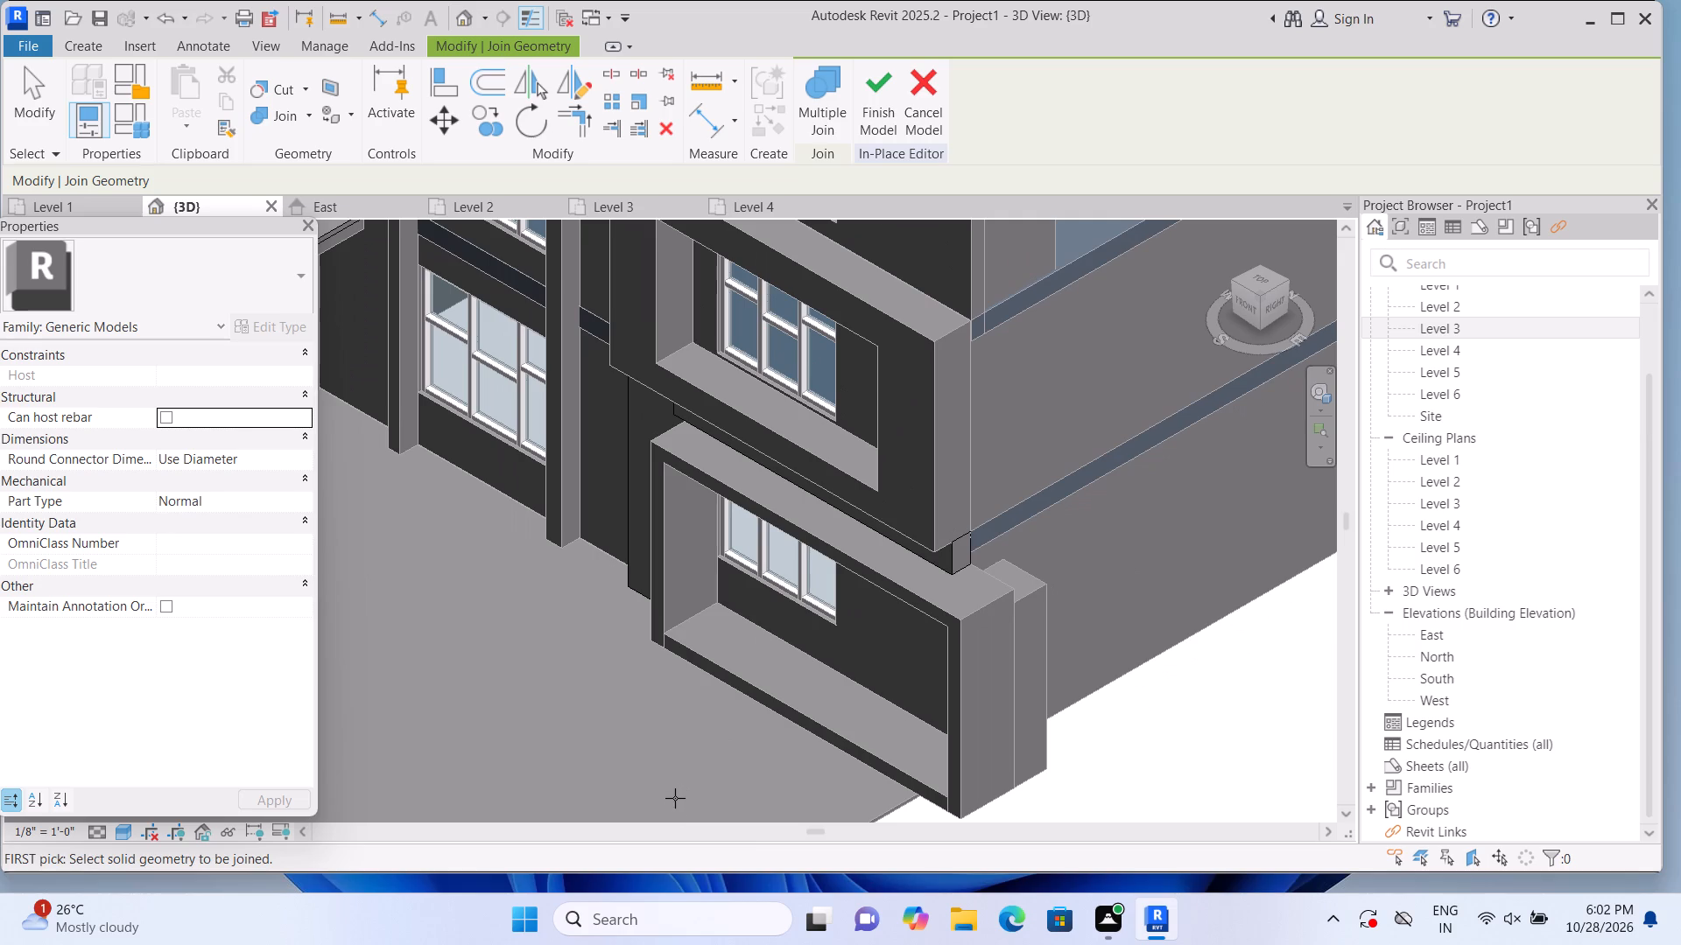
{"action": "middle_click_drag", "start_coordinate": [684, 804], "coordinate": [939, 842], "text": "shift"}
{"action": "middle_click_drag", "start_coordinate": [952, 819], "coordinate": [767, 486]}
{"action": "middle_click_drag", "start_coordinate": [756, 678], "coordinate": [755, 641], "text": "shift"}
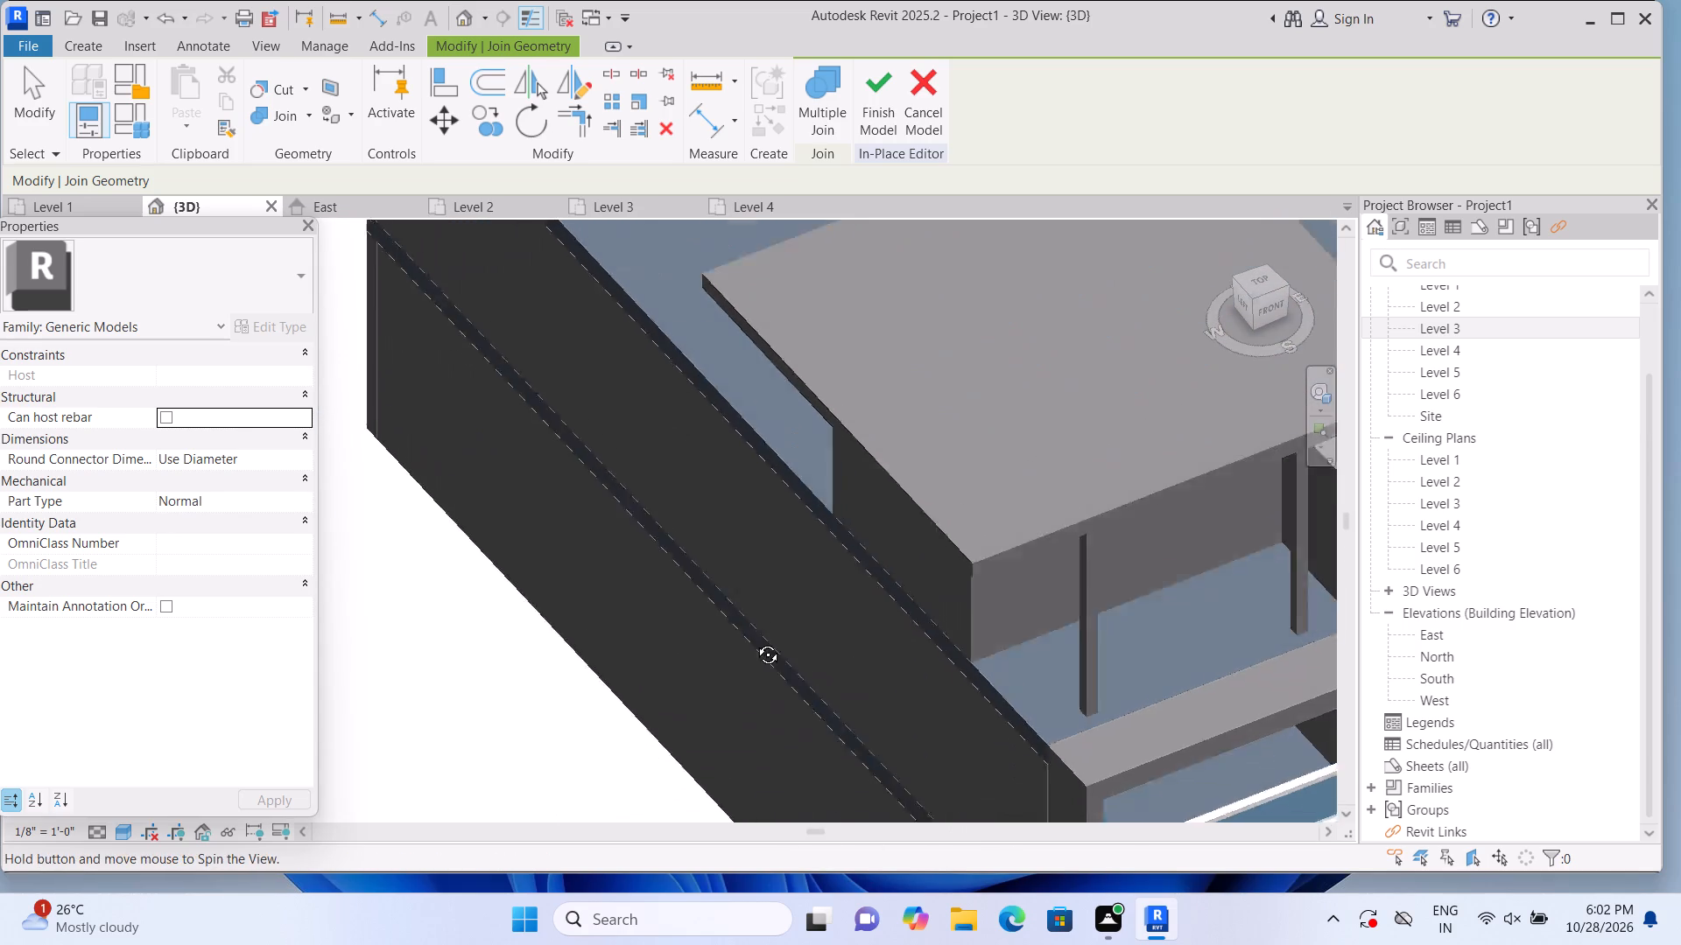
{"action": "middle_click_drag", "start_coordinate": [755, 641], "coordinate": [735, 535], "text": "shift"}
{"action": "middle_click_drag", "start_coordinate": [742, 590], "coordinate": [426, 812]}
{"action": "middle_click_drag", "start_coordinate": [474, 801], "coordinate": [480, 796]}
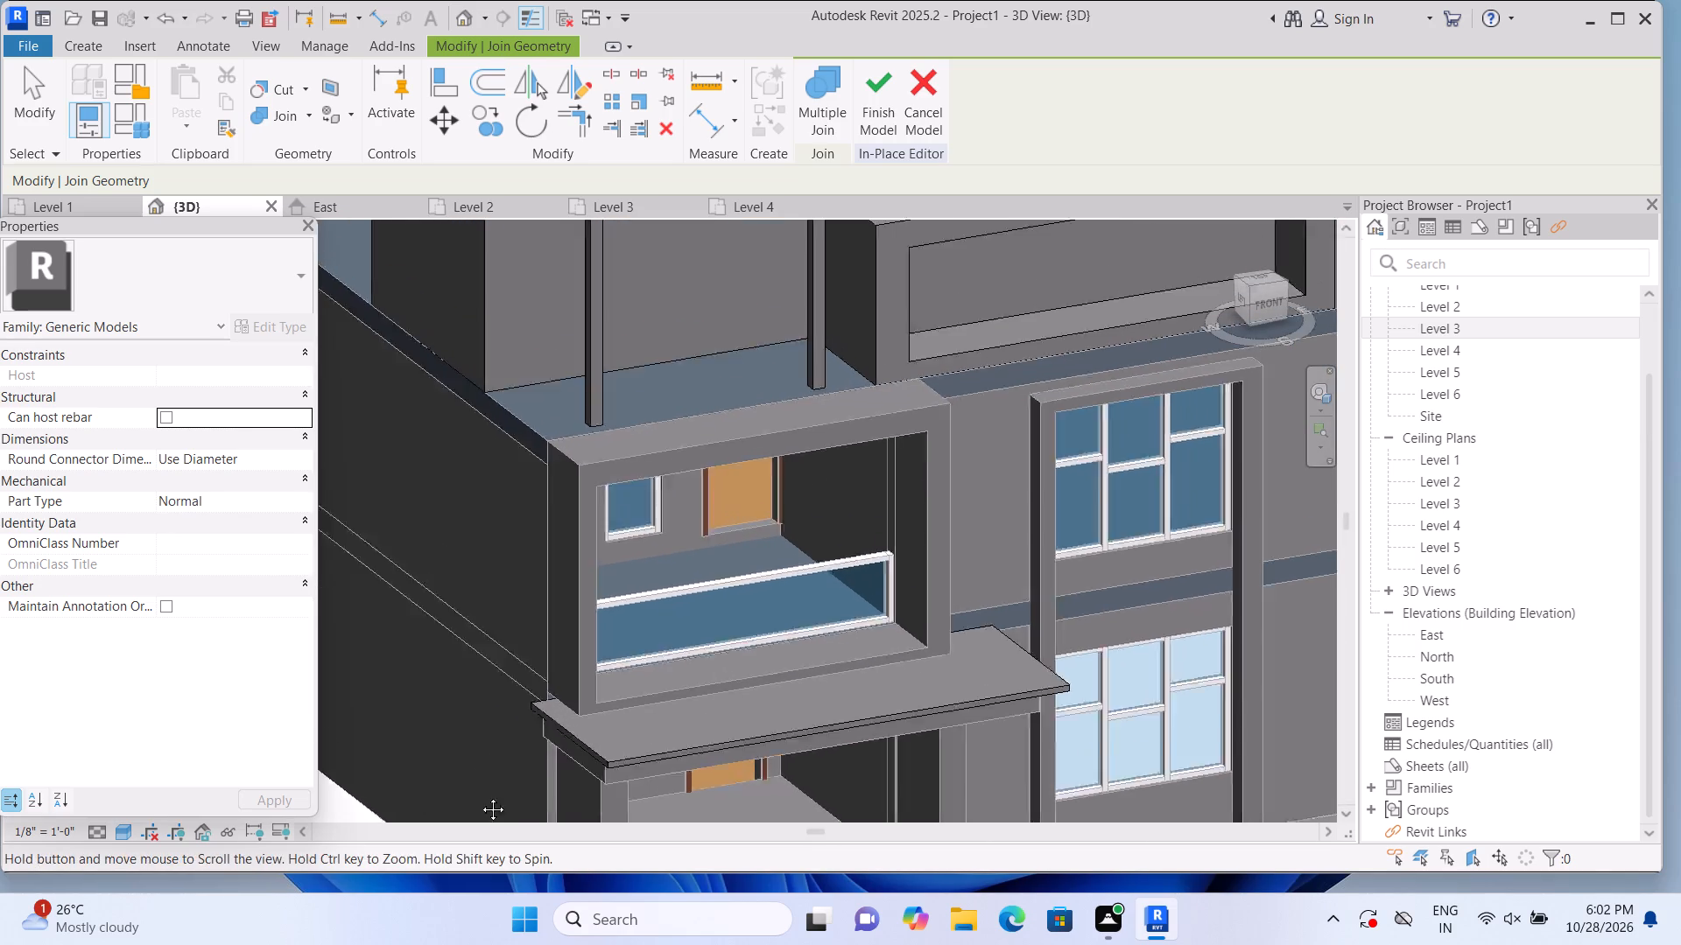
{"action": "middle_click_drag", "start_coordinate": [480, 796], "coordinate": [493, 631]}
{"action": "scroll", "coordinate": [493, 630], "scroll_direction": "up", "scroll_amount": 1}
{"action": "scroll", "coordinate": [1010, 675], "scroll_direction": "down", "scroll_amount": 2}
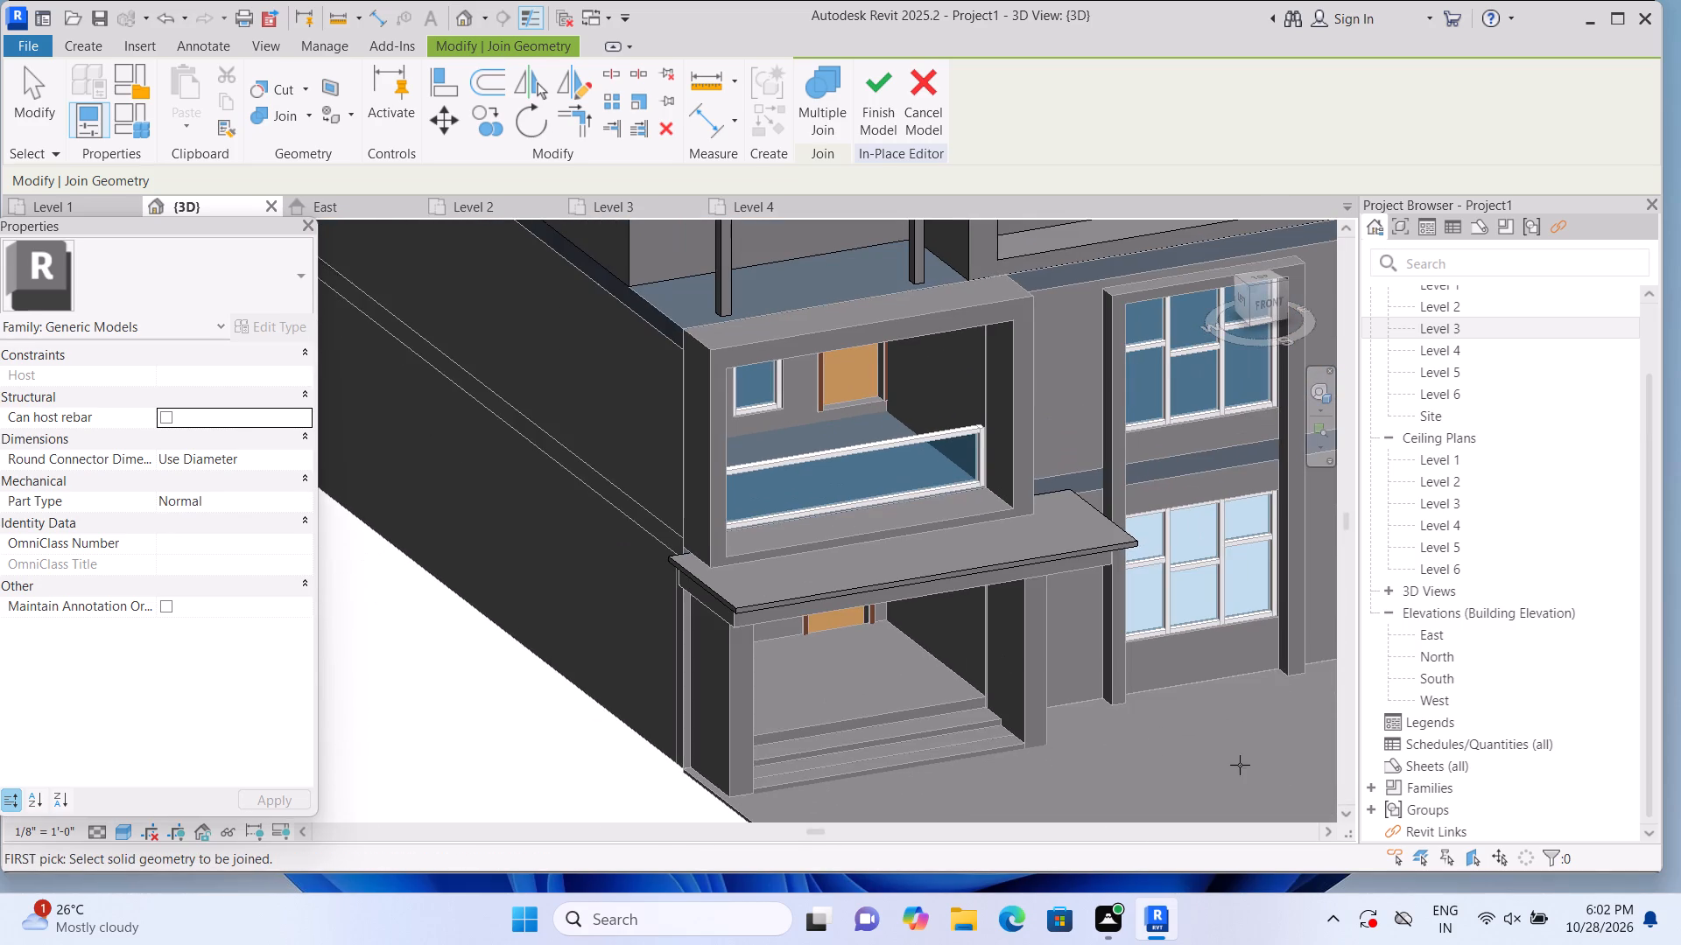
{"action": "middle_click_drag", "start_coordinate": [1237, 764], "coordinate": [868, 750]}
{"action": "middle_click_drag", "start_coordinate": [1088, 775], "coordinate": [872, 773]}
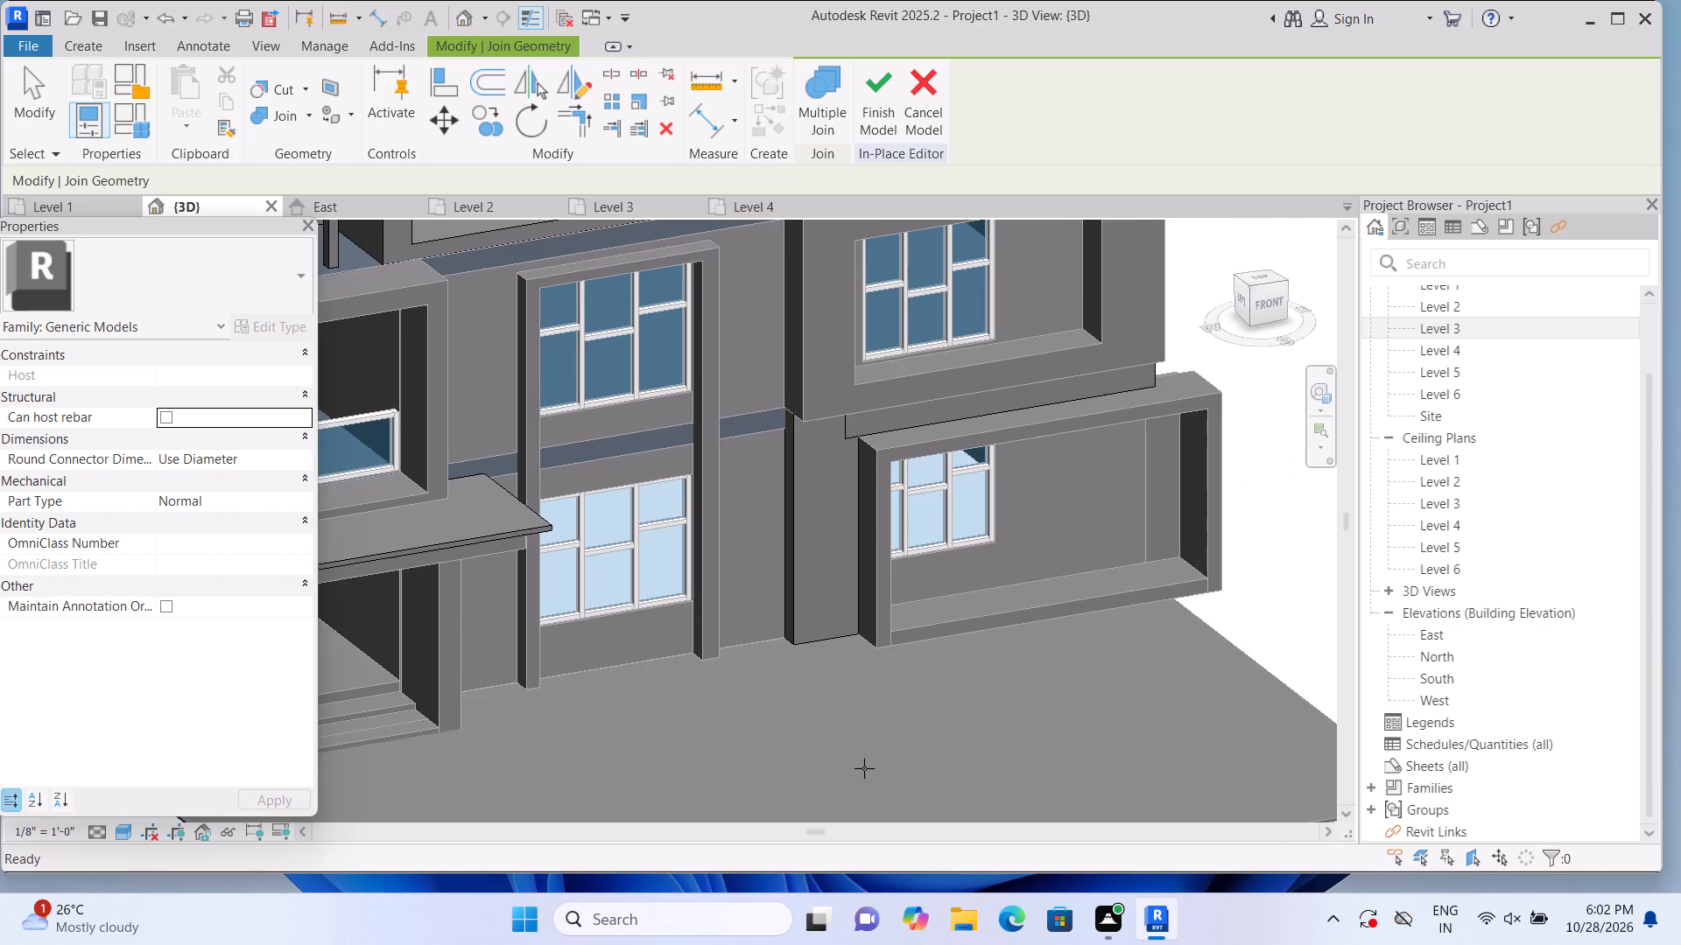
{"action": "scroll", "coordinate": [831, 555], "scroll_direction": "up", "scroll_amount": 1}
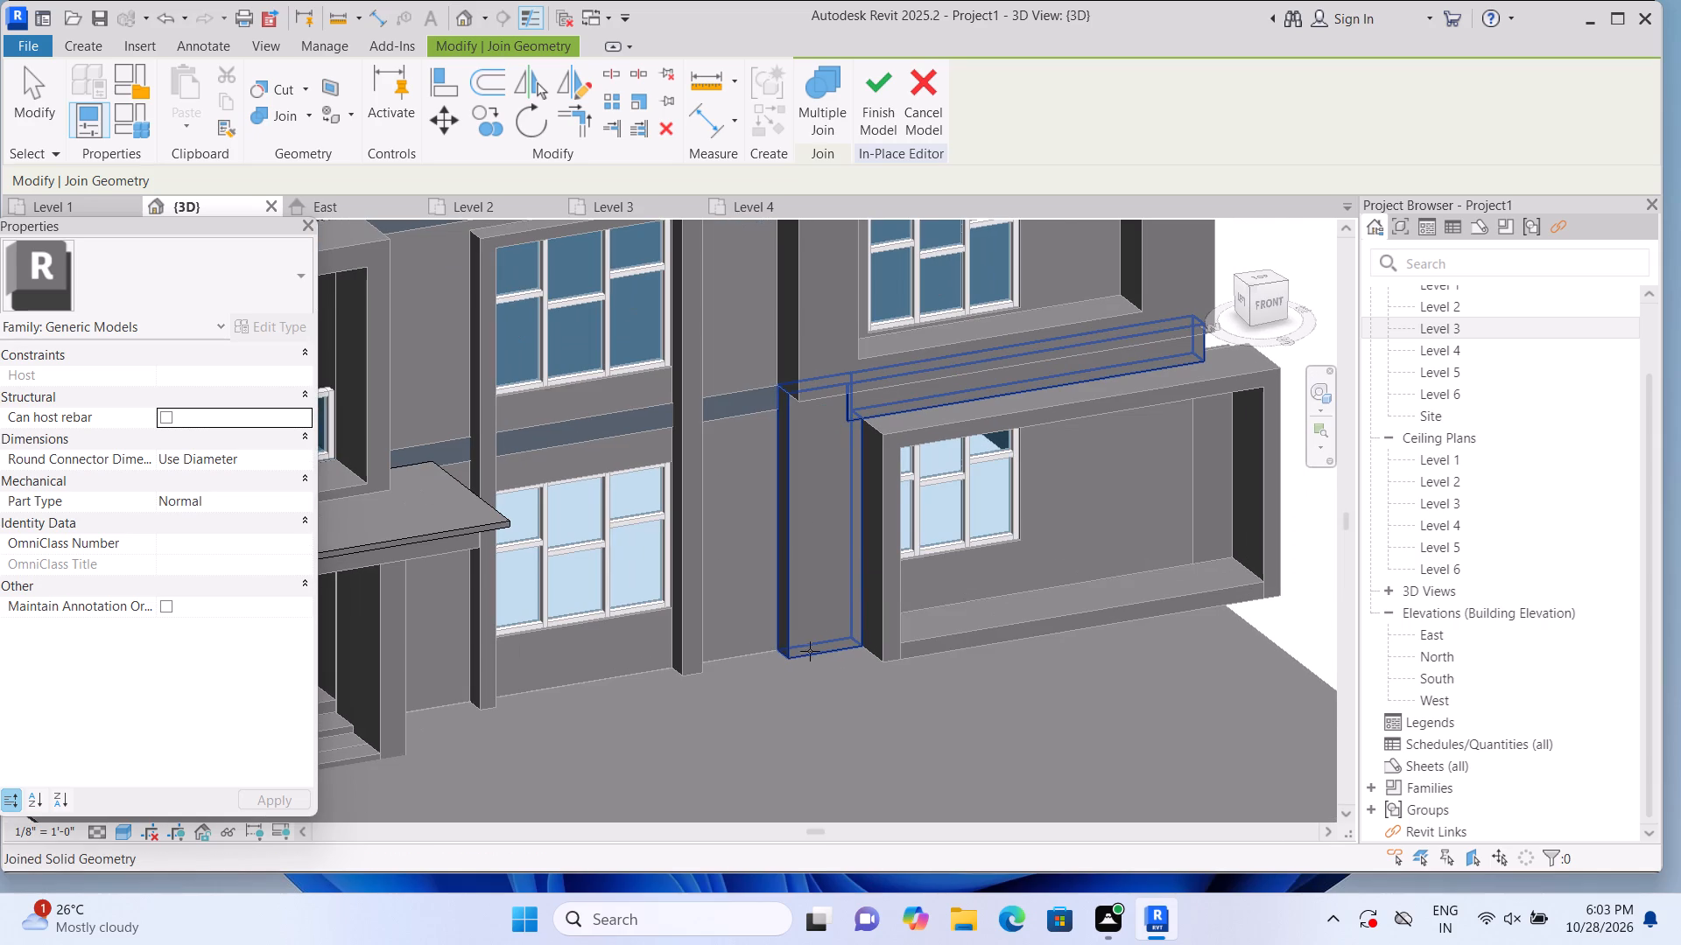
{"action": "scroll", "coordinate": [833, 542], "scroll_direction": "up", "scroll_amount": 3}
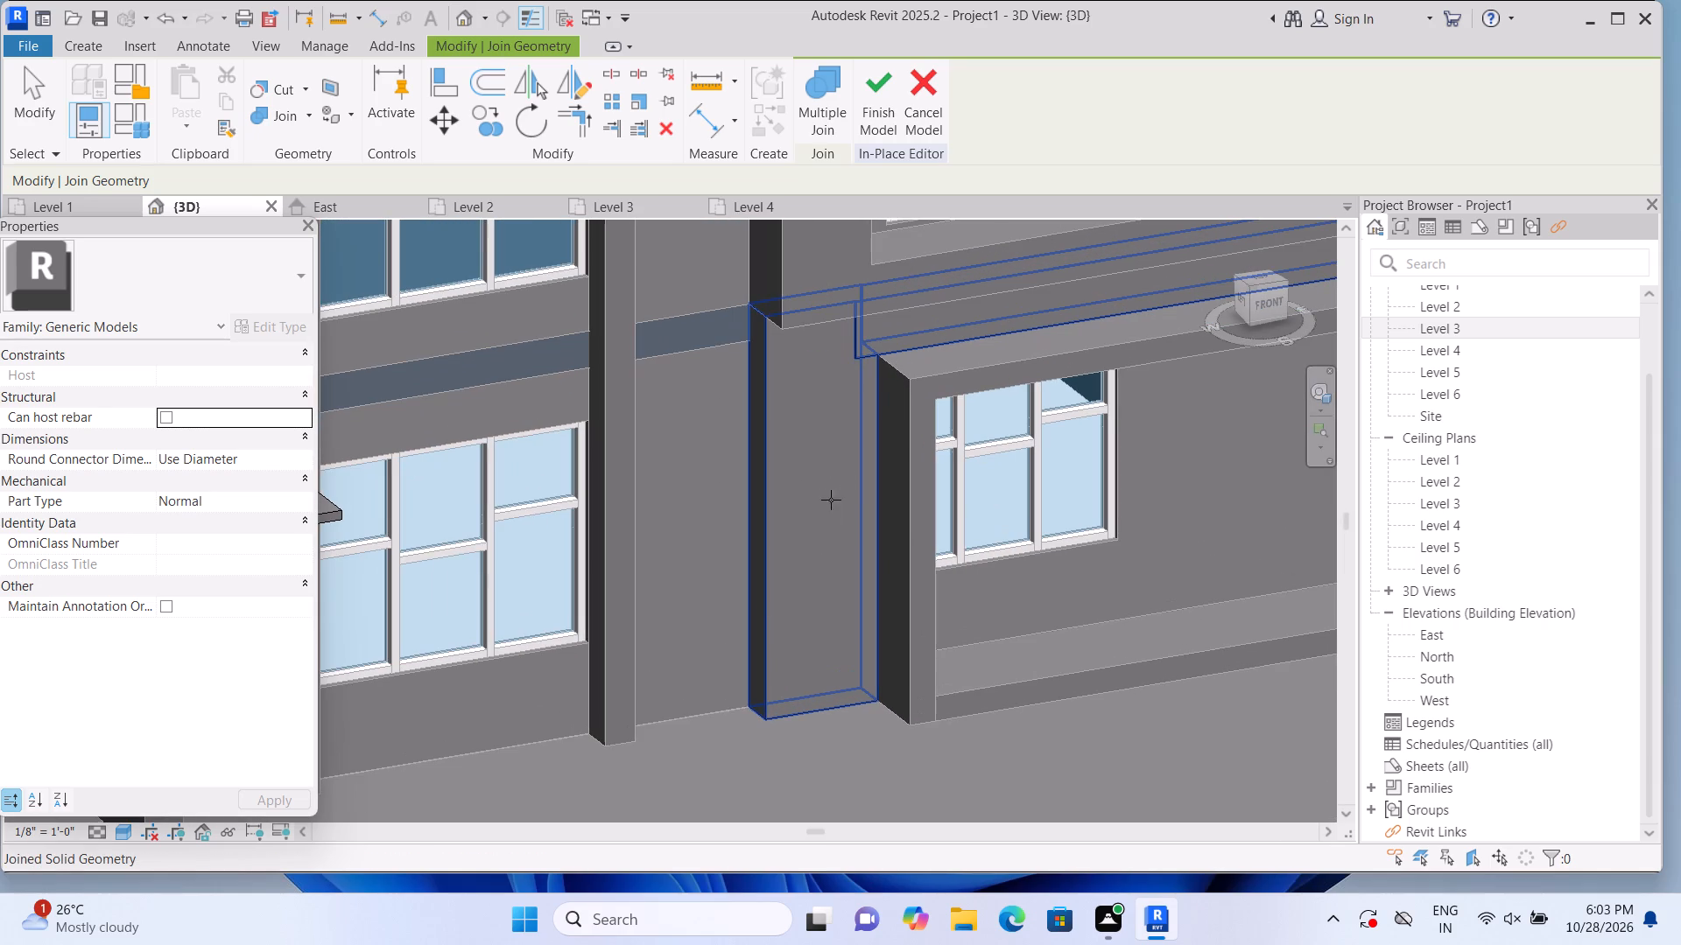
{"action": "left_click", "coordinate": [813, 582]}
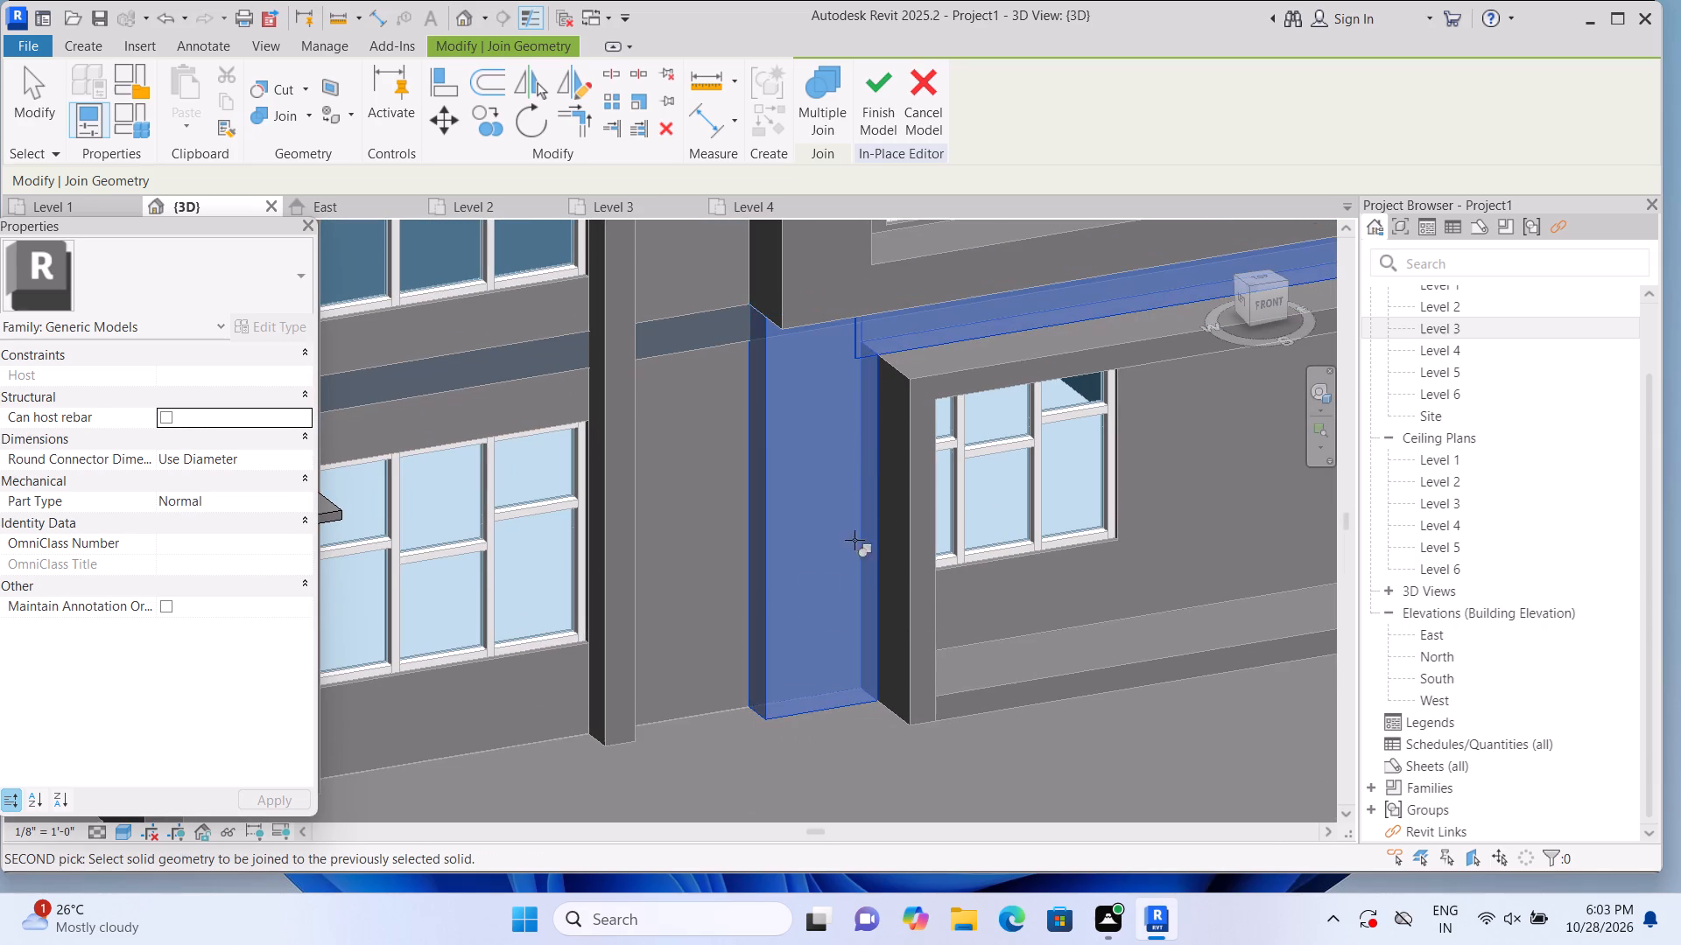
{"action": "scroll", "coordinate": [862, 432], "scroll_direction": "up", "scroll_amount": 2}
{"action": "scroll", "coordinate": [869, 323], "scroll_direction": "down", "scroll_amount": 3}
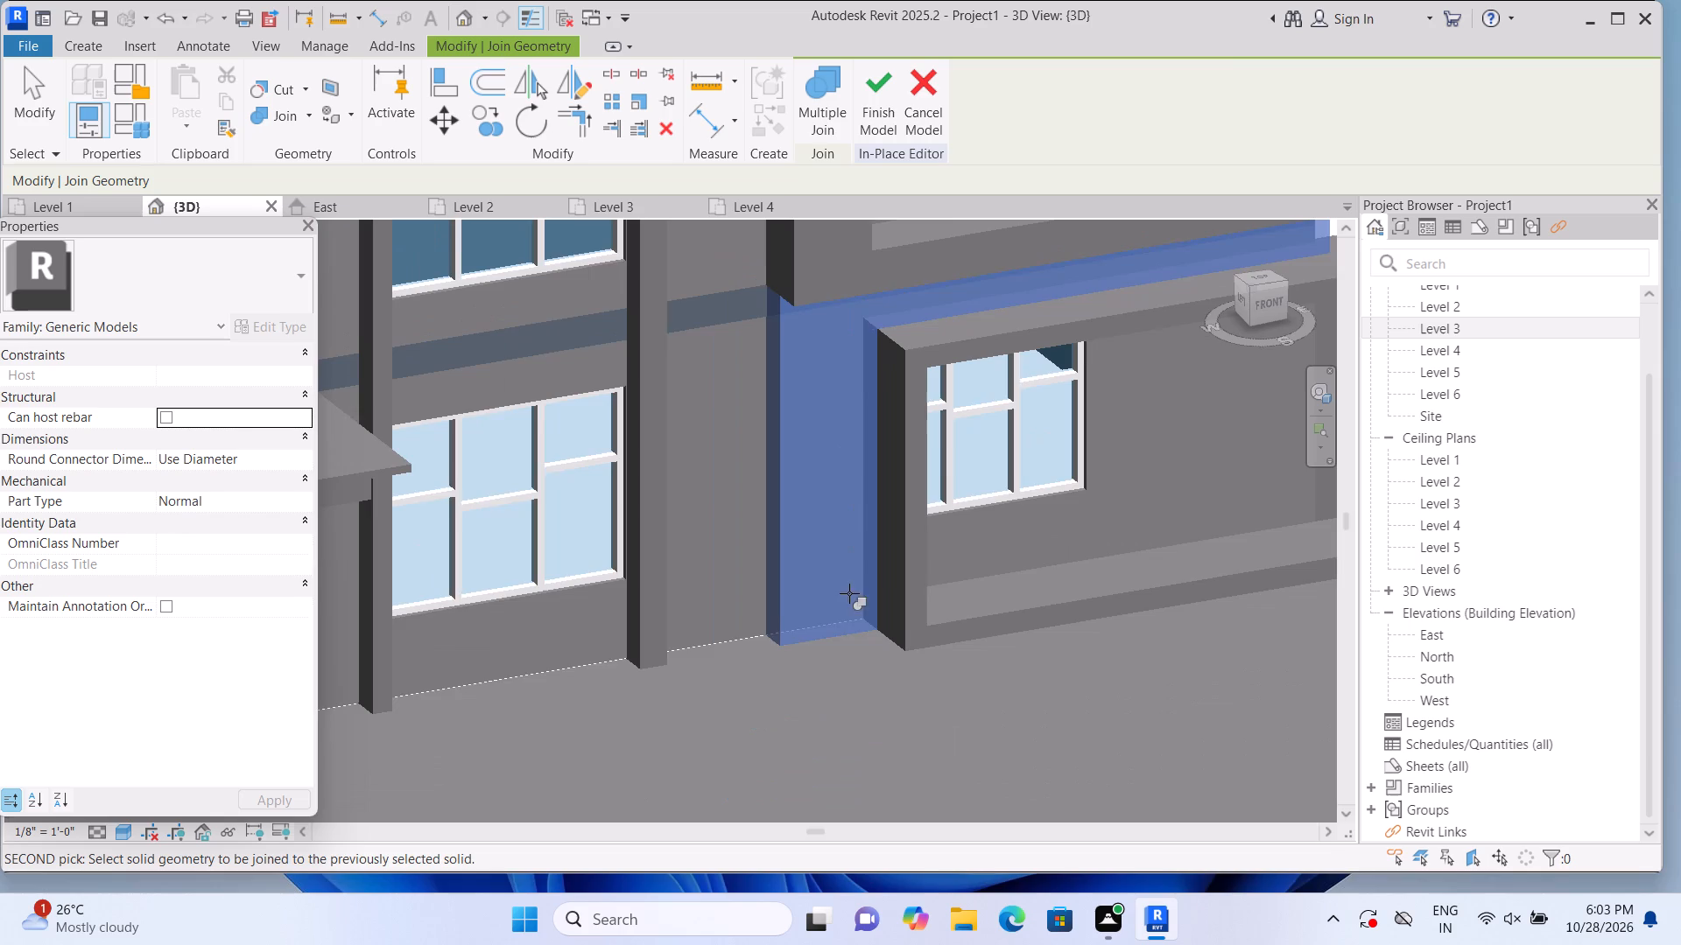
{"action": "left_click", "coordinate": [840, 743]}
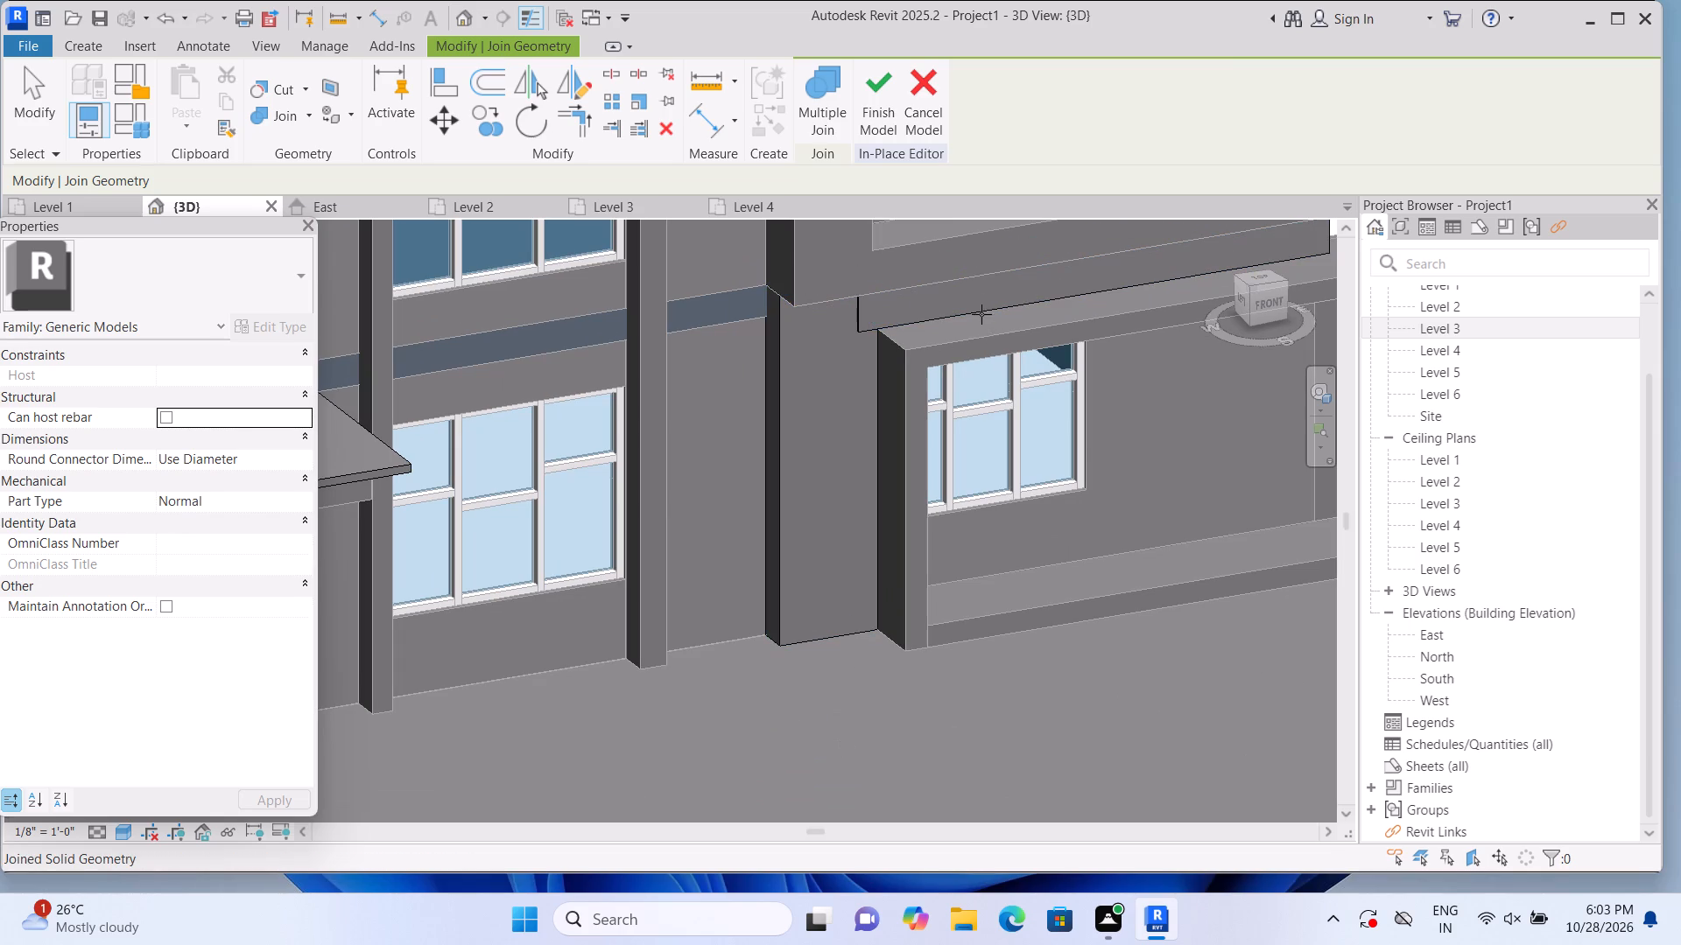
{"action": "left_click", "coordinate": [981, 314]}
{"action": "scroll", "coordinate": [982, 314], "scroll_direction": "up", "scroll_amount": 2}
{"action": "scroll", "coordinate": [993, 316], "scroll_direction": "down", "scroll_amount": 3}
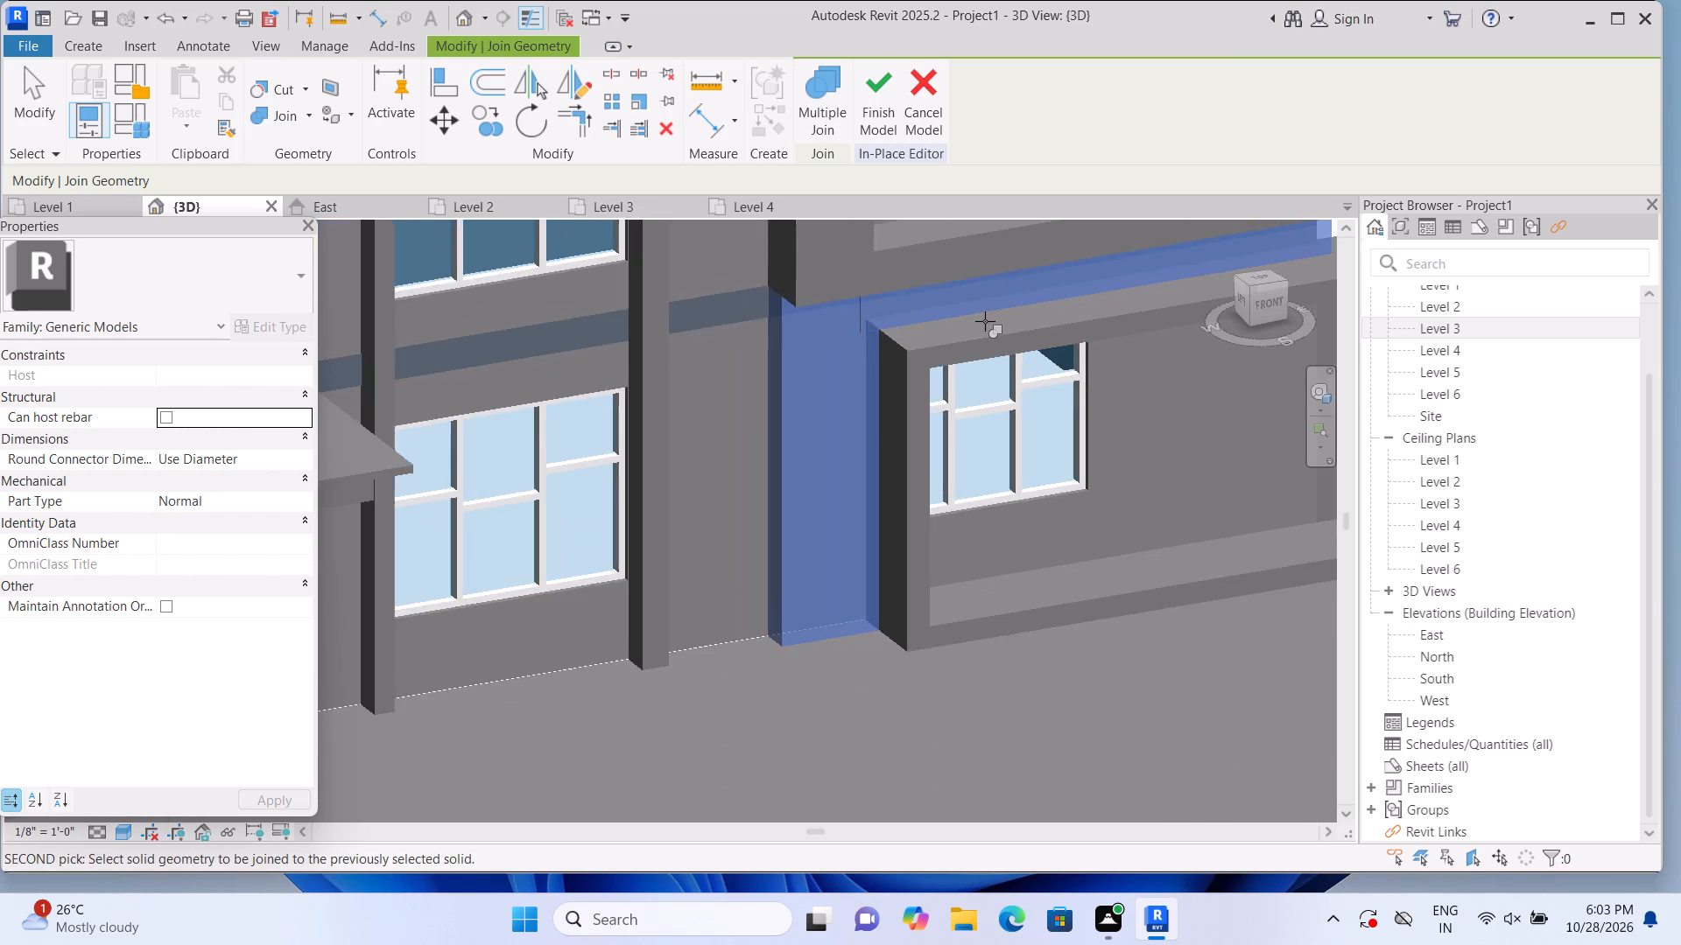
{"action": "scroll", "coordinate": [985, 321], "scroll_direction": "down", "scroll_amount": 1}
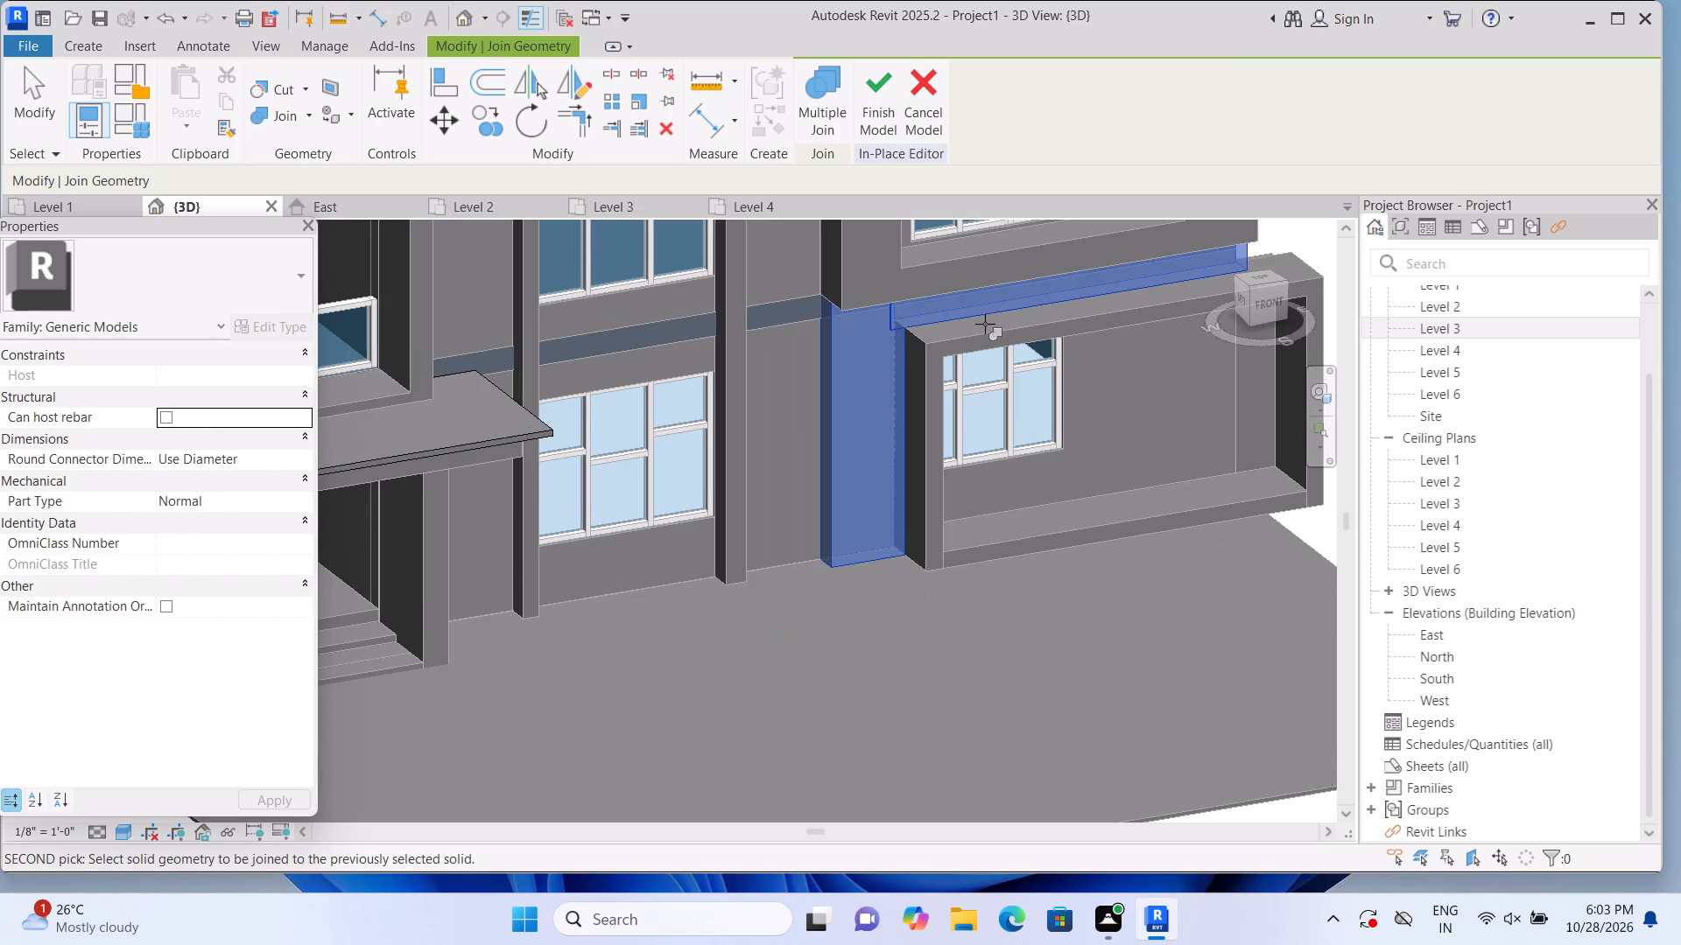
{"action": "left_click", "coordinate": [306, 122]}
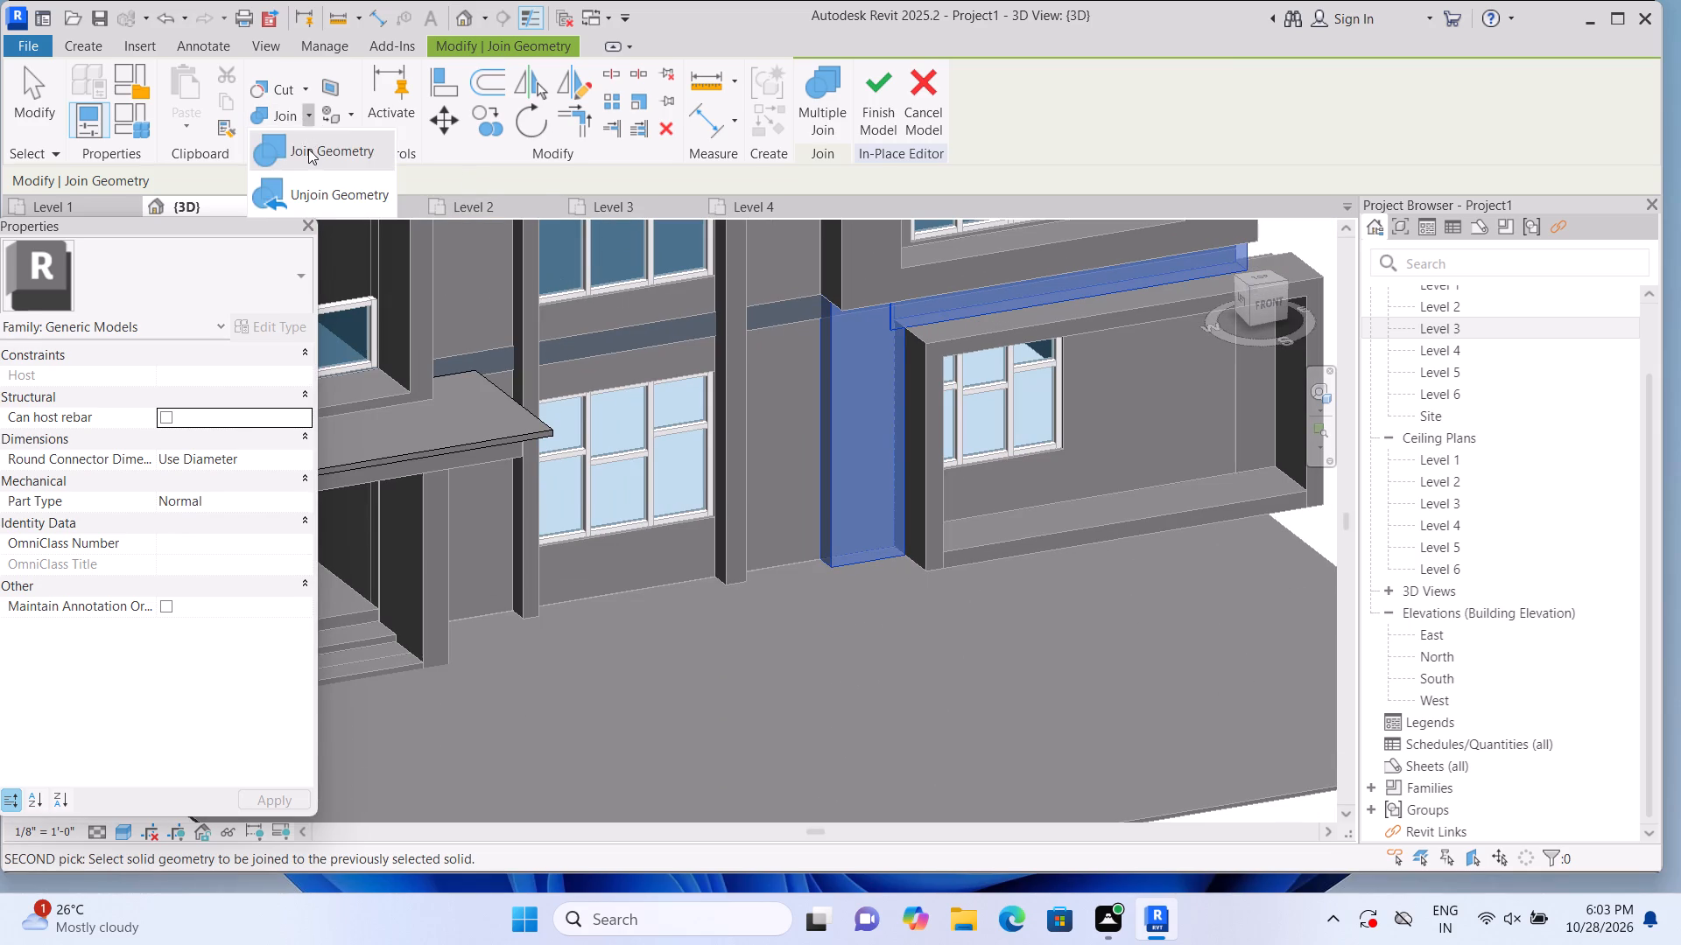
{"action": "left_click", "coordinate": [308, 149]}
Unjoin the side panel from the horizontal strip above the ground-floor window surround.
{"action": "left_click", "coordinate": [309, 118]}
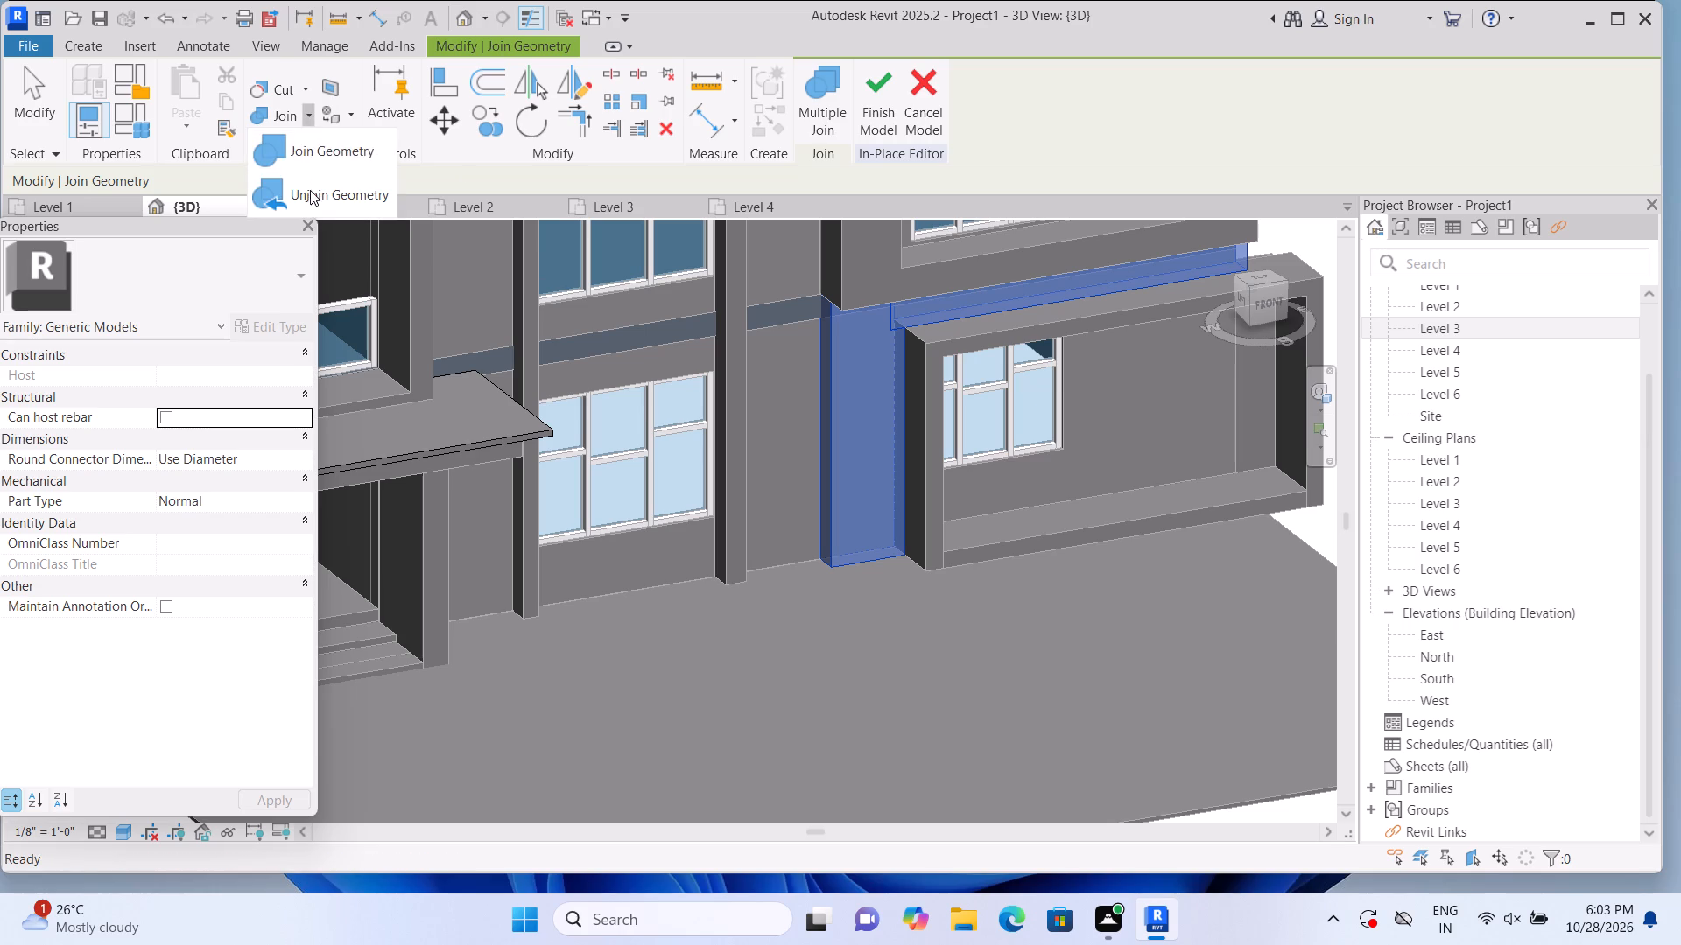
{"action": "left_click", "coordinate": [310, 192]}
{"action": "left_click", "coordinate": [840, 392]}
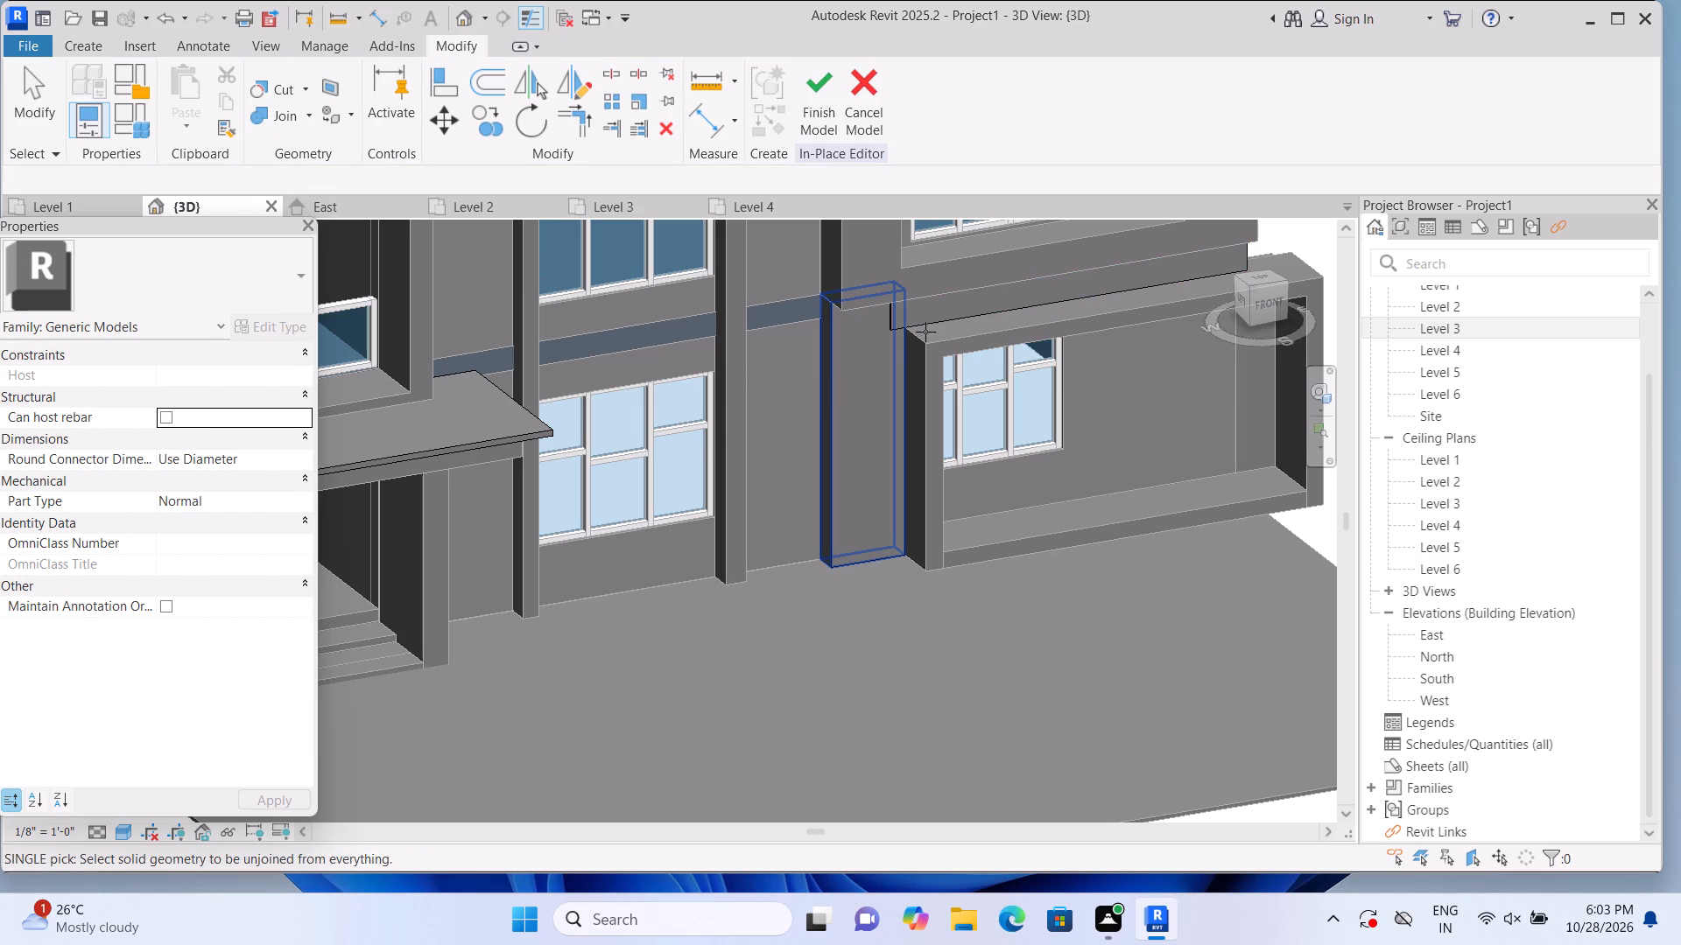
{"action": "left_click", "coordinate": [927, 313]}
{"action": "scroll", "coordinate": [918, 318], "scroll_direction": "up", "scroll_amount": 6}
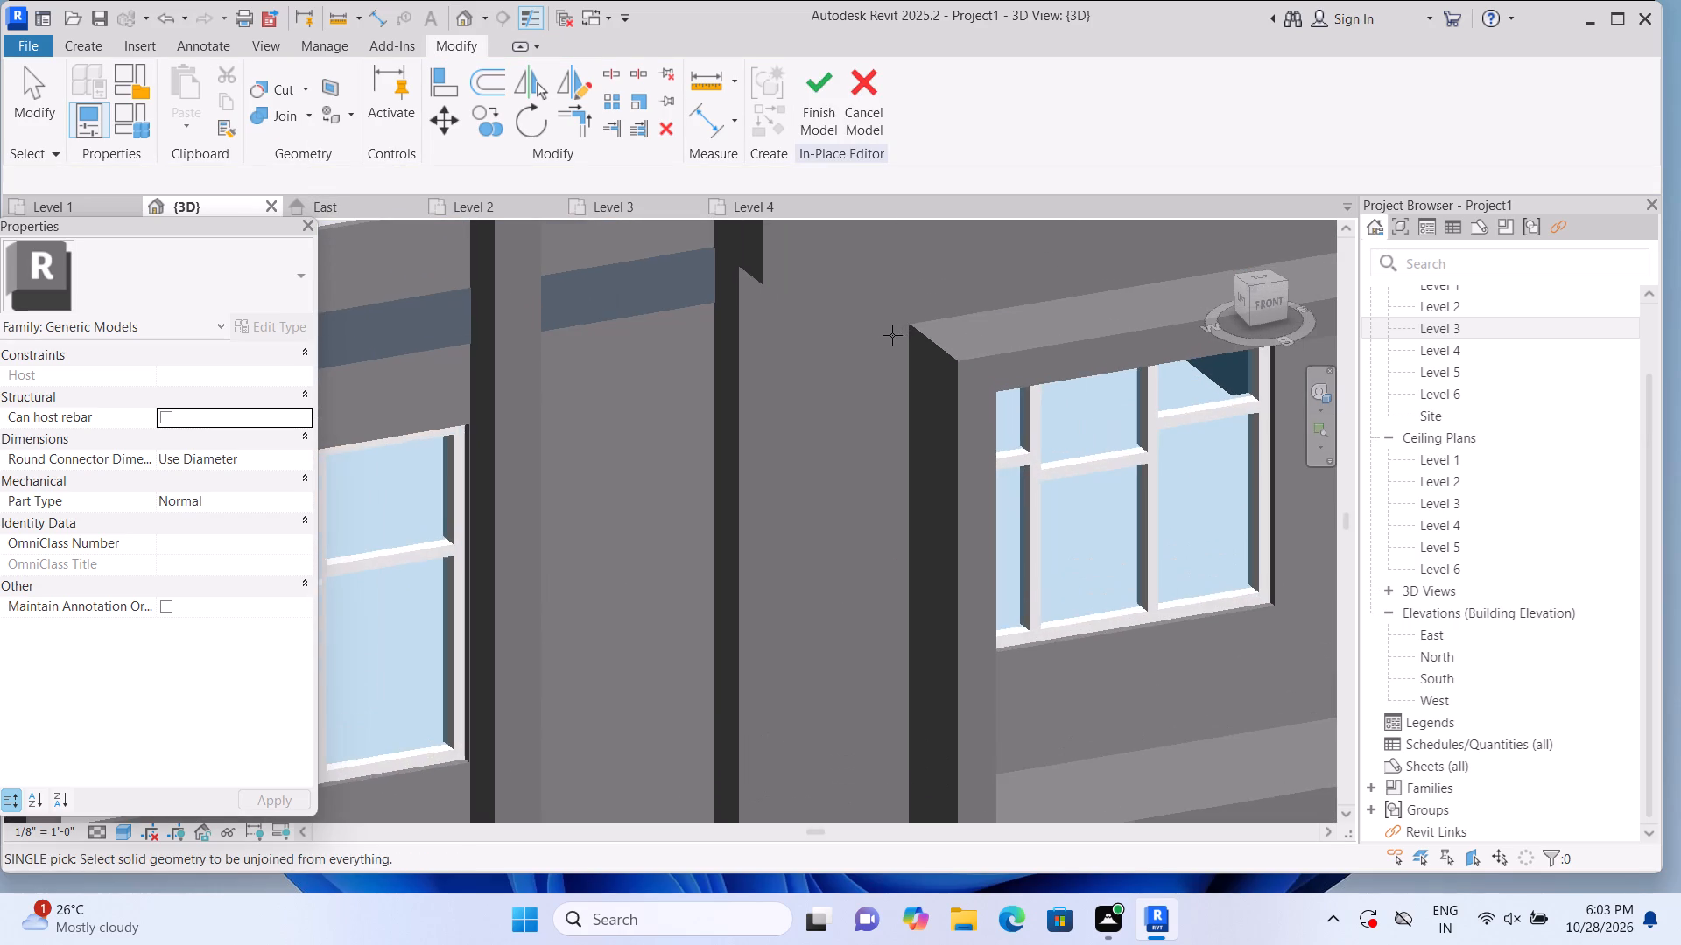
{"action": "left_click", "coordinate": [898, 324]}
{"action": "scroll", "coordinate": [898, 324], "scroll_direction": "down", "scroll_amount": 2}
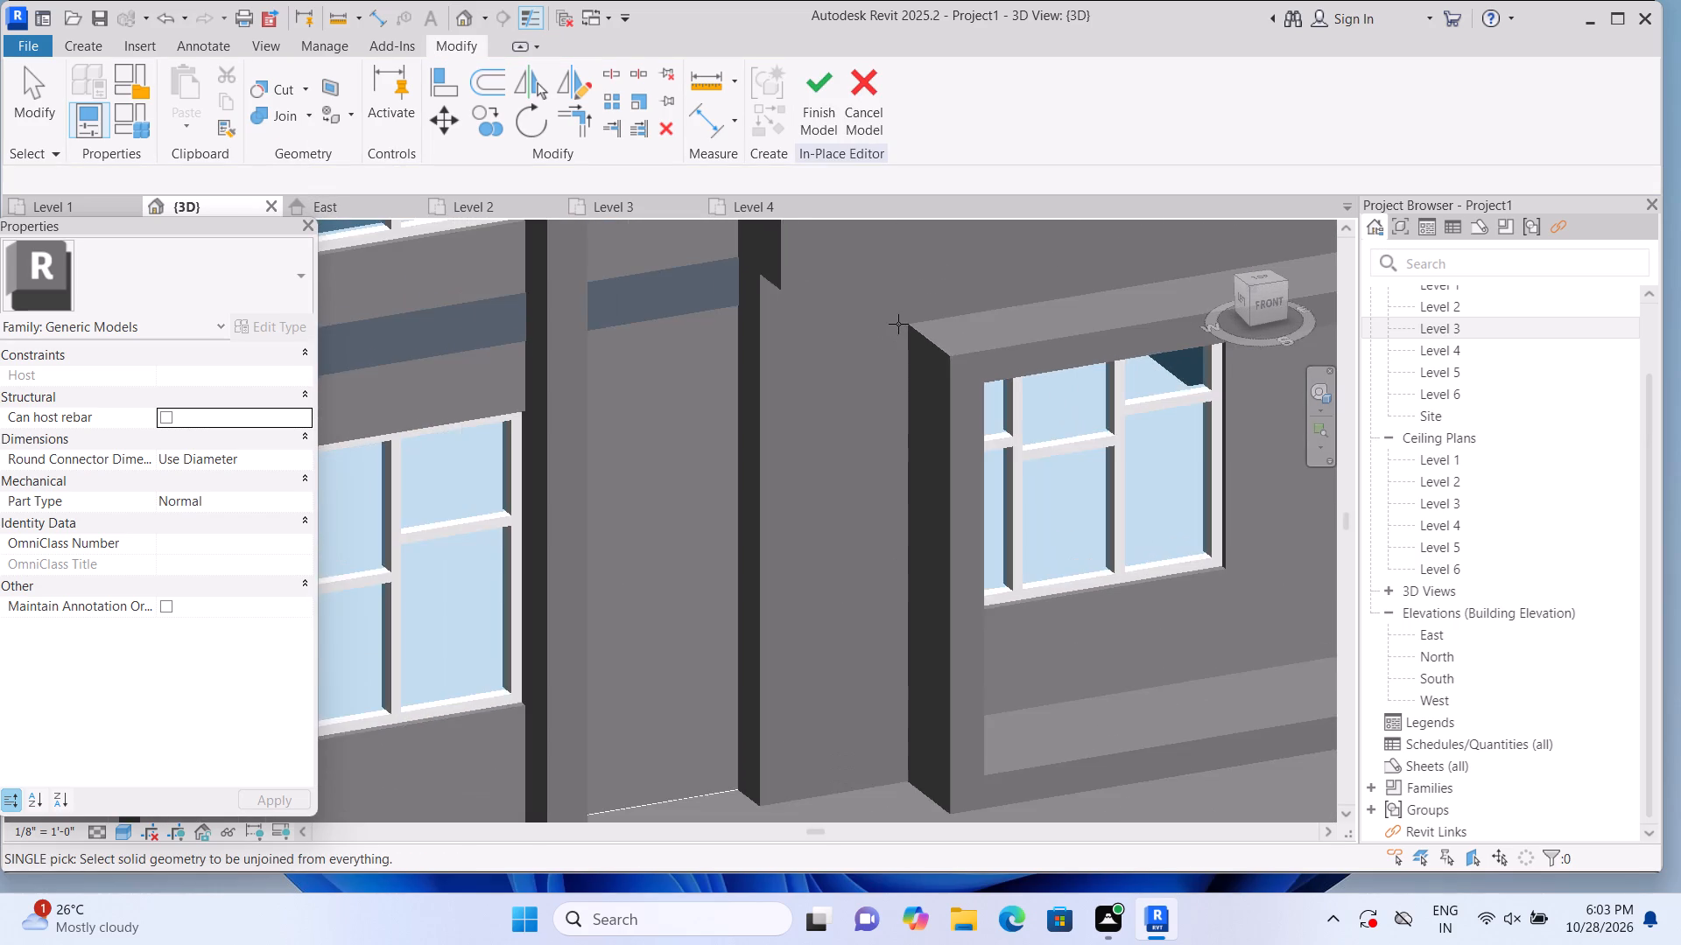
{"action": "key", "text": "Escape"}
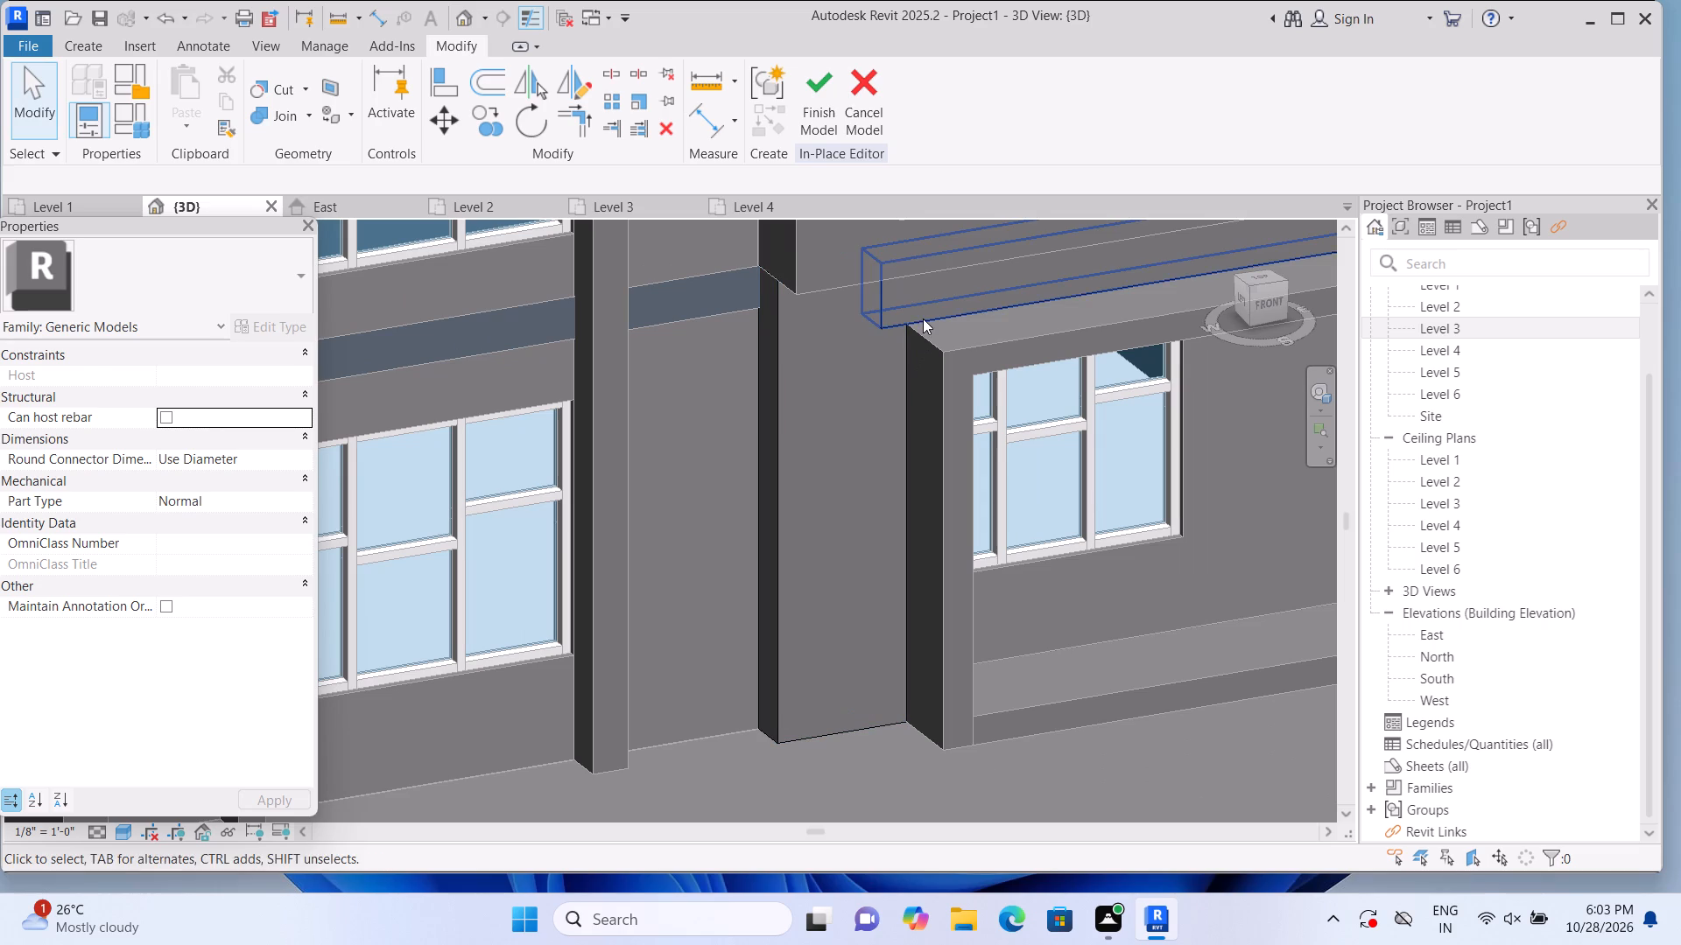
Pull the end of the horizontal strip above the ground-floor window surround back to the side panel's edge.
{"action": "left_click", "coordinate": [923, 318]}
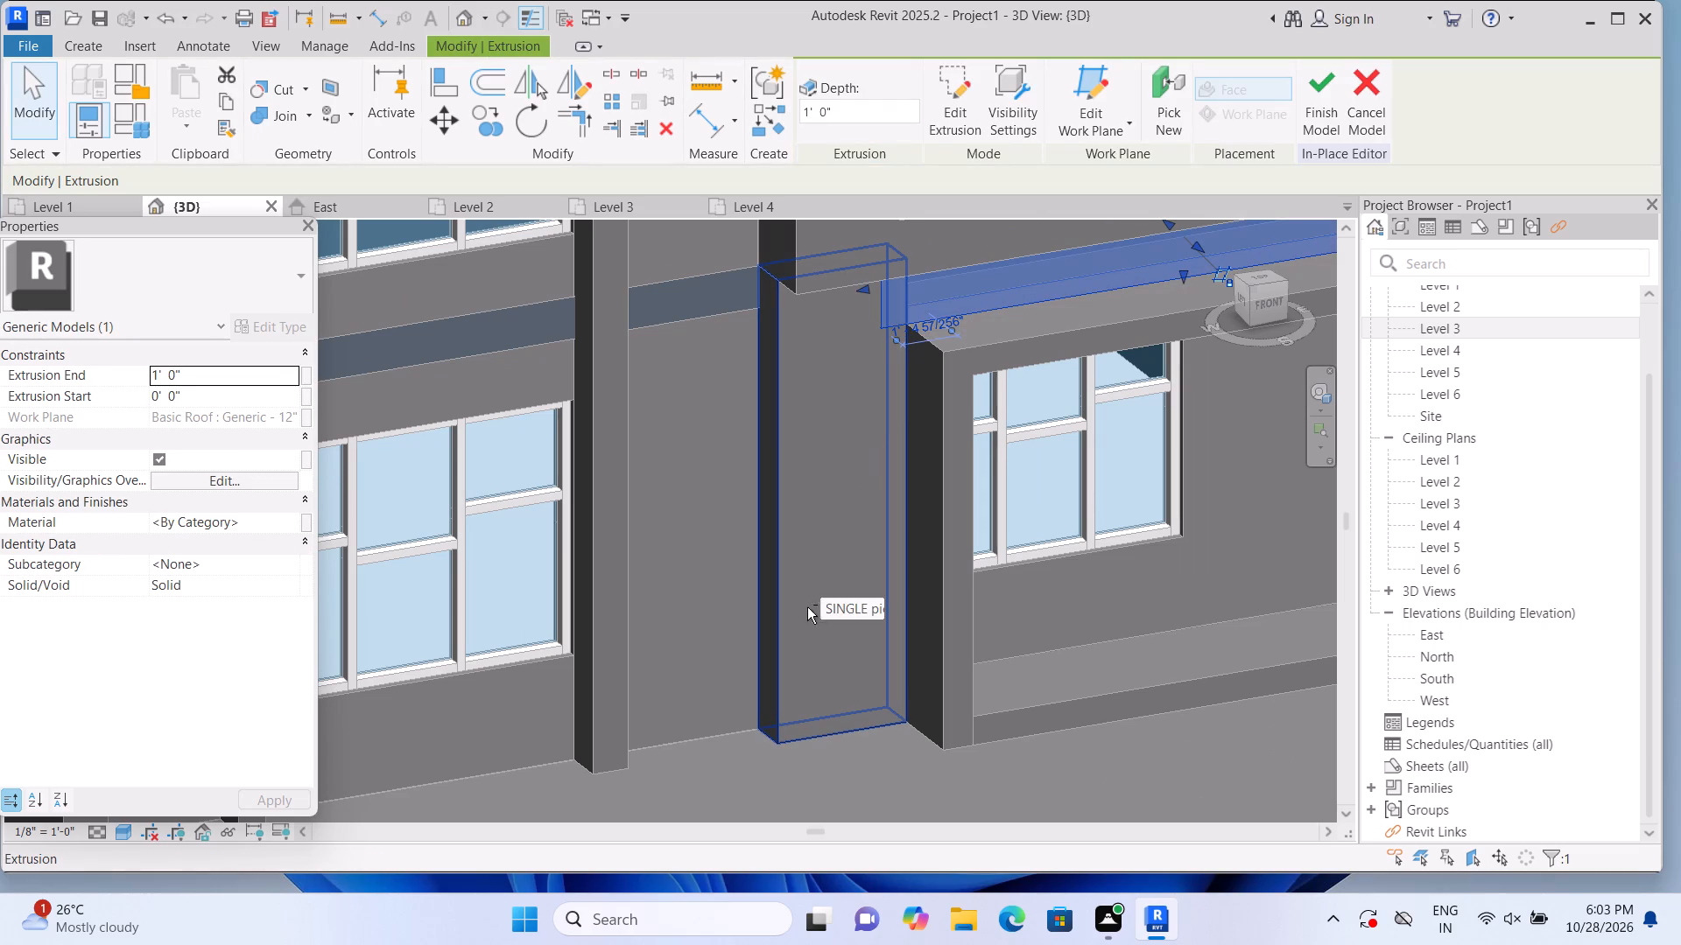
{"action": "middle_click_drag", "start_coordinate": [807, 604], "coordinate": [834, 456], "text": "shift"}
{"action": "scroll", "coordinate": [830, 490], "scroll_direction": "down", "scroll_amount": 3}
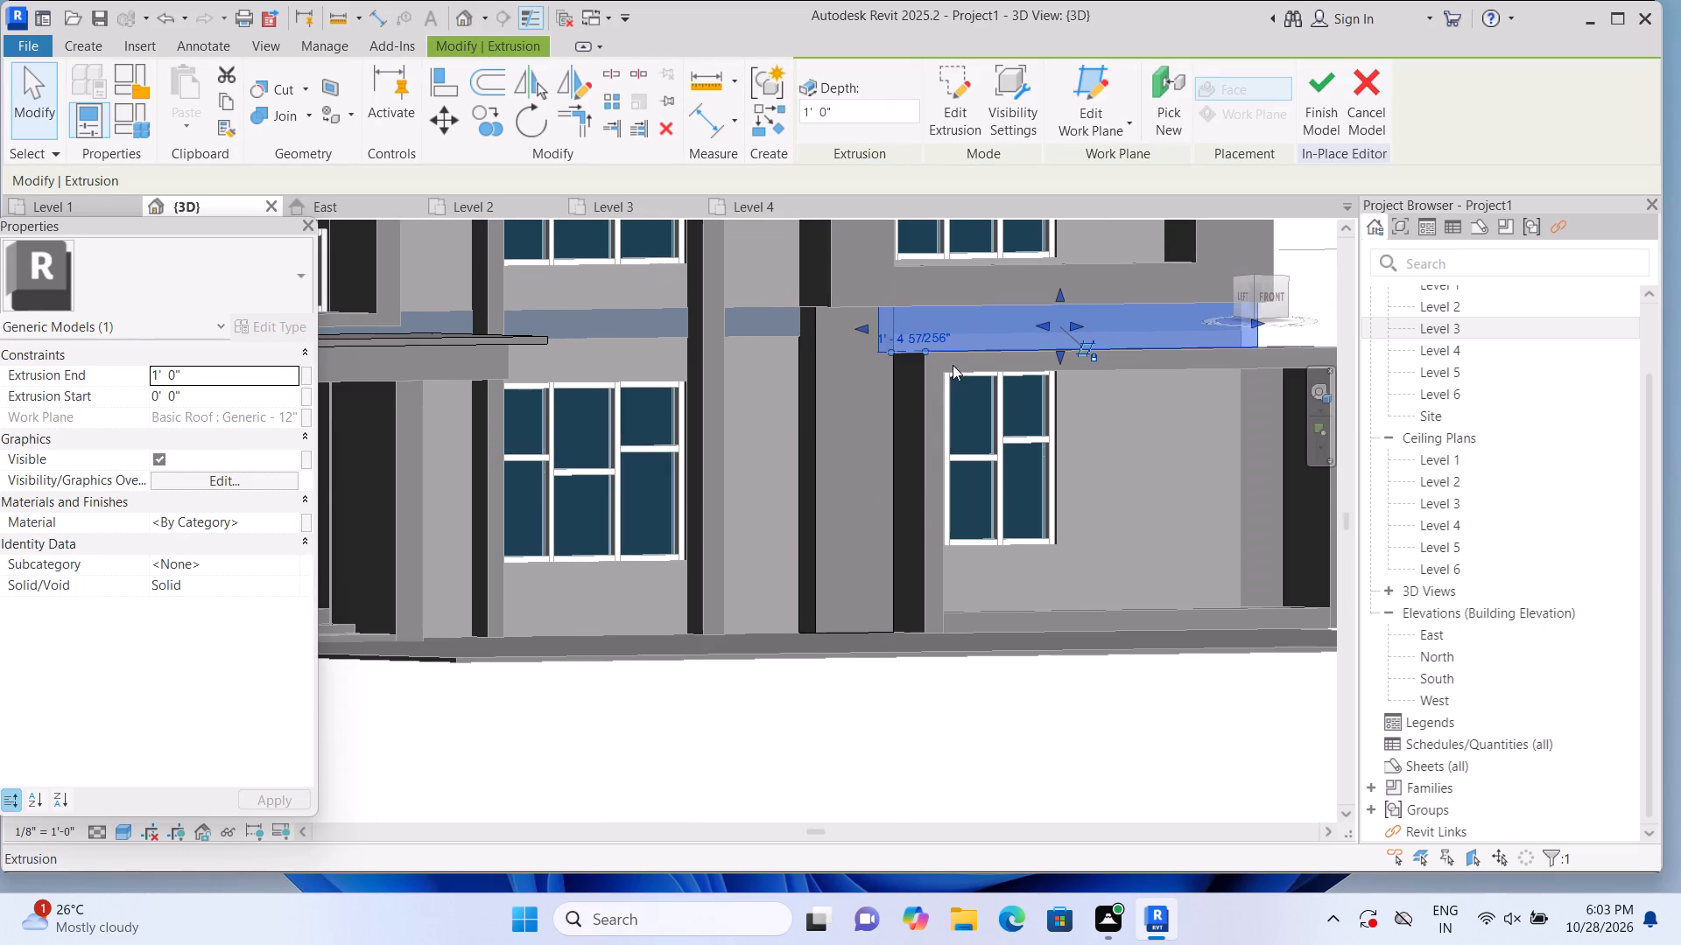
{"action": "left_click_drag", "start_coordinate": [863, 325], "coordinate": [896, 329]}
{"action": "scroll", "coordinate": [894, 339], "scroll_direction": "up", "scroll_amount": 1}
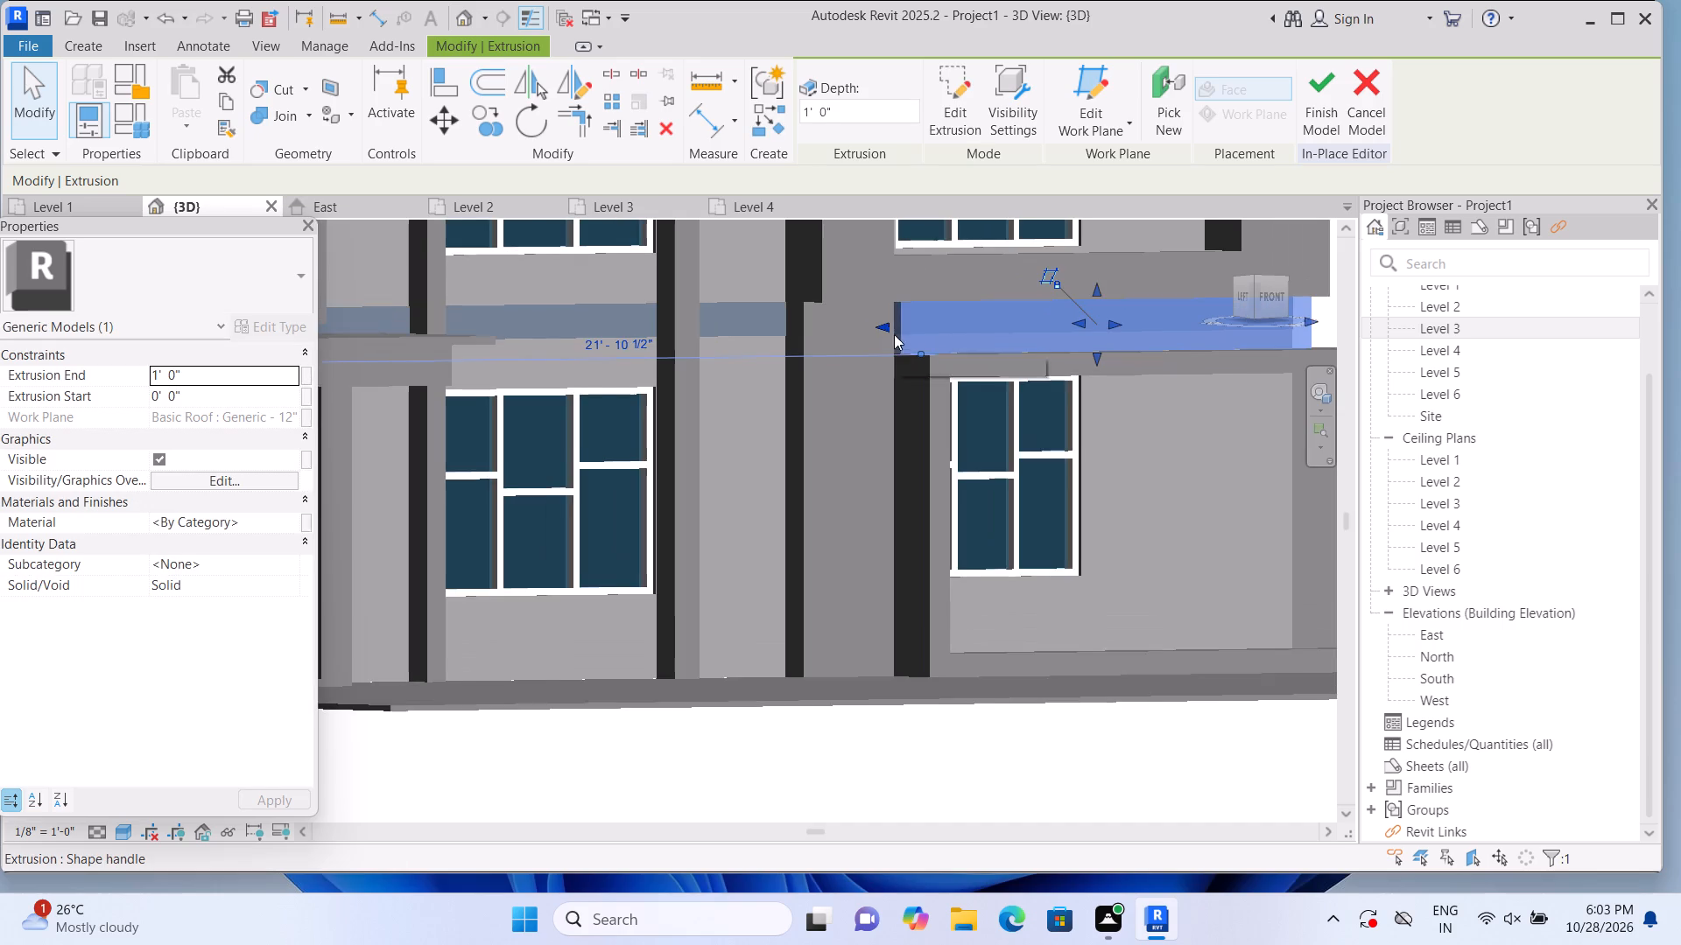
{"action": "left_click", "coordinate": [884, 324]}
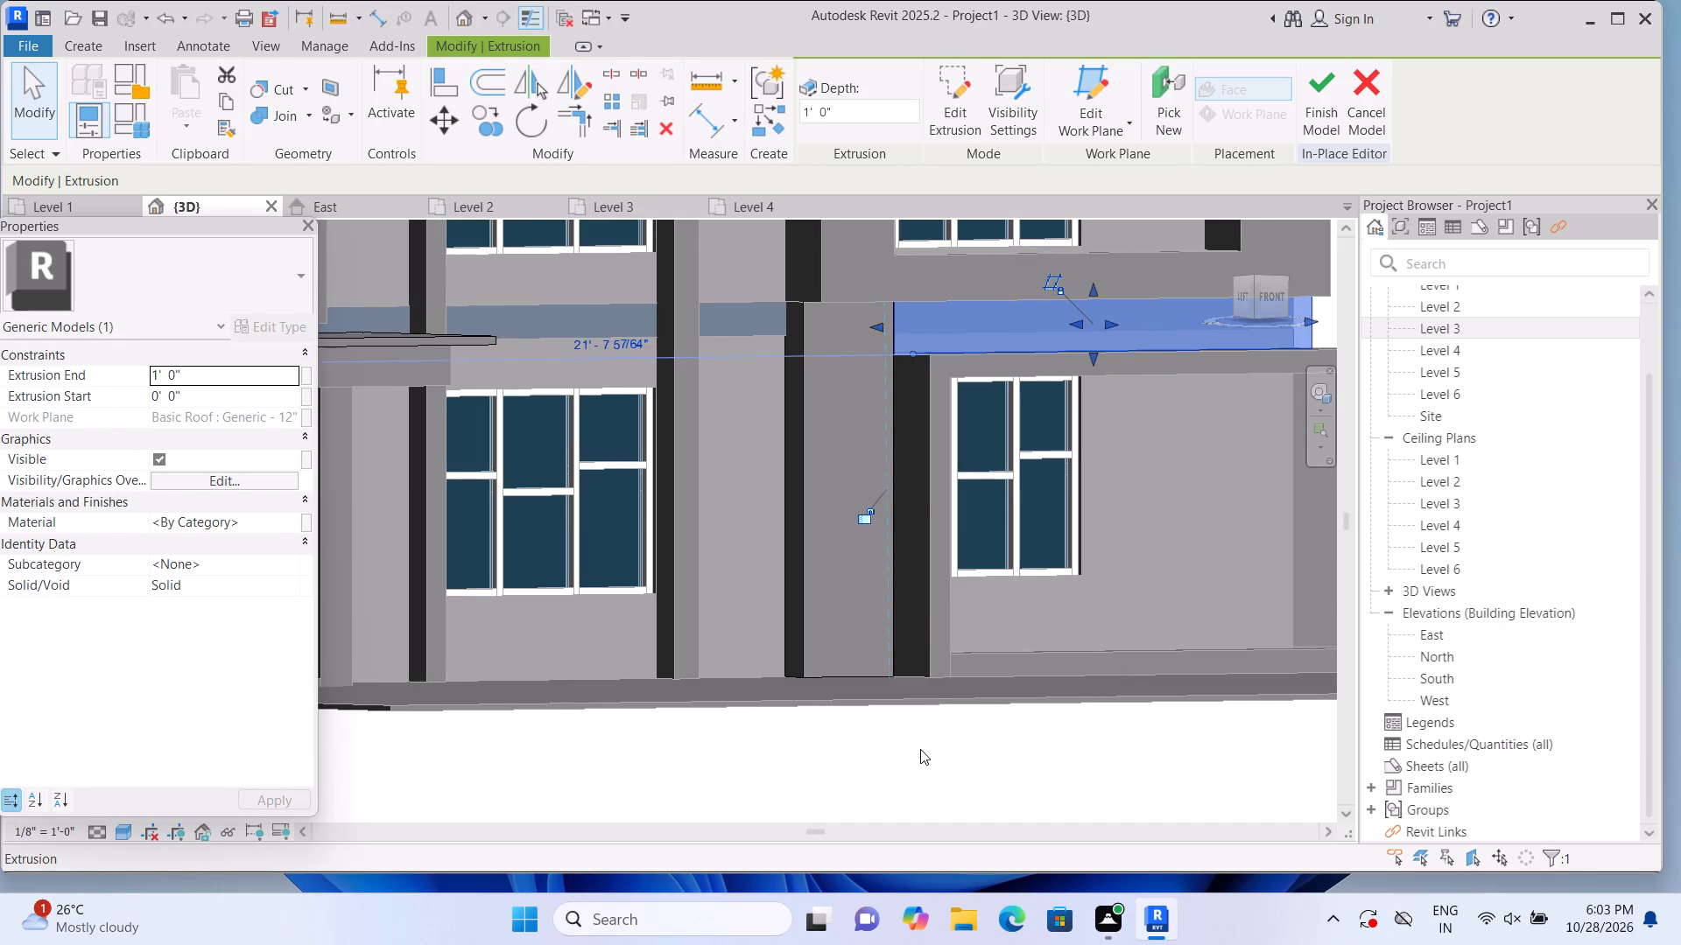
{"action": "left_click", "coordinate": [920, 749]}
{"action": "left_click", "coordinate": [939, 299]}
{"action": "left_click", "coordinate": [934, 329]}
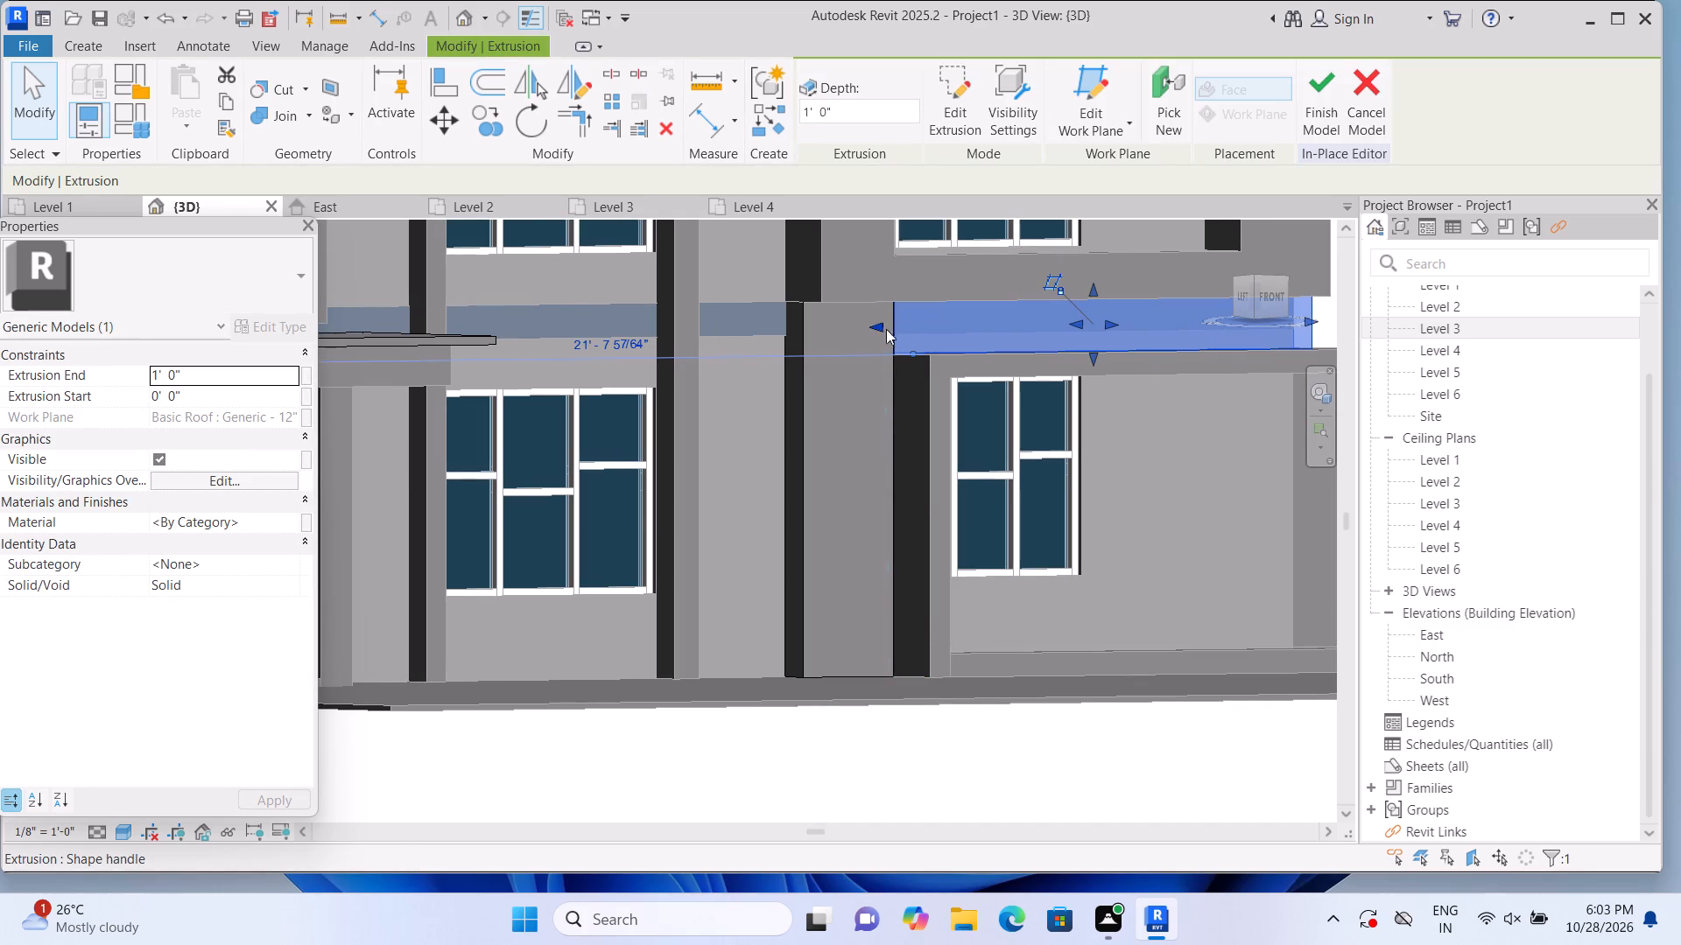
{"action": "left_click", "coordinate": [878, 324]}
{"action": "left_click", "coordinate": [878, 324]}
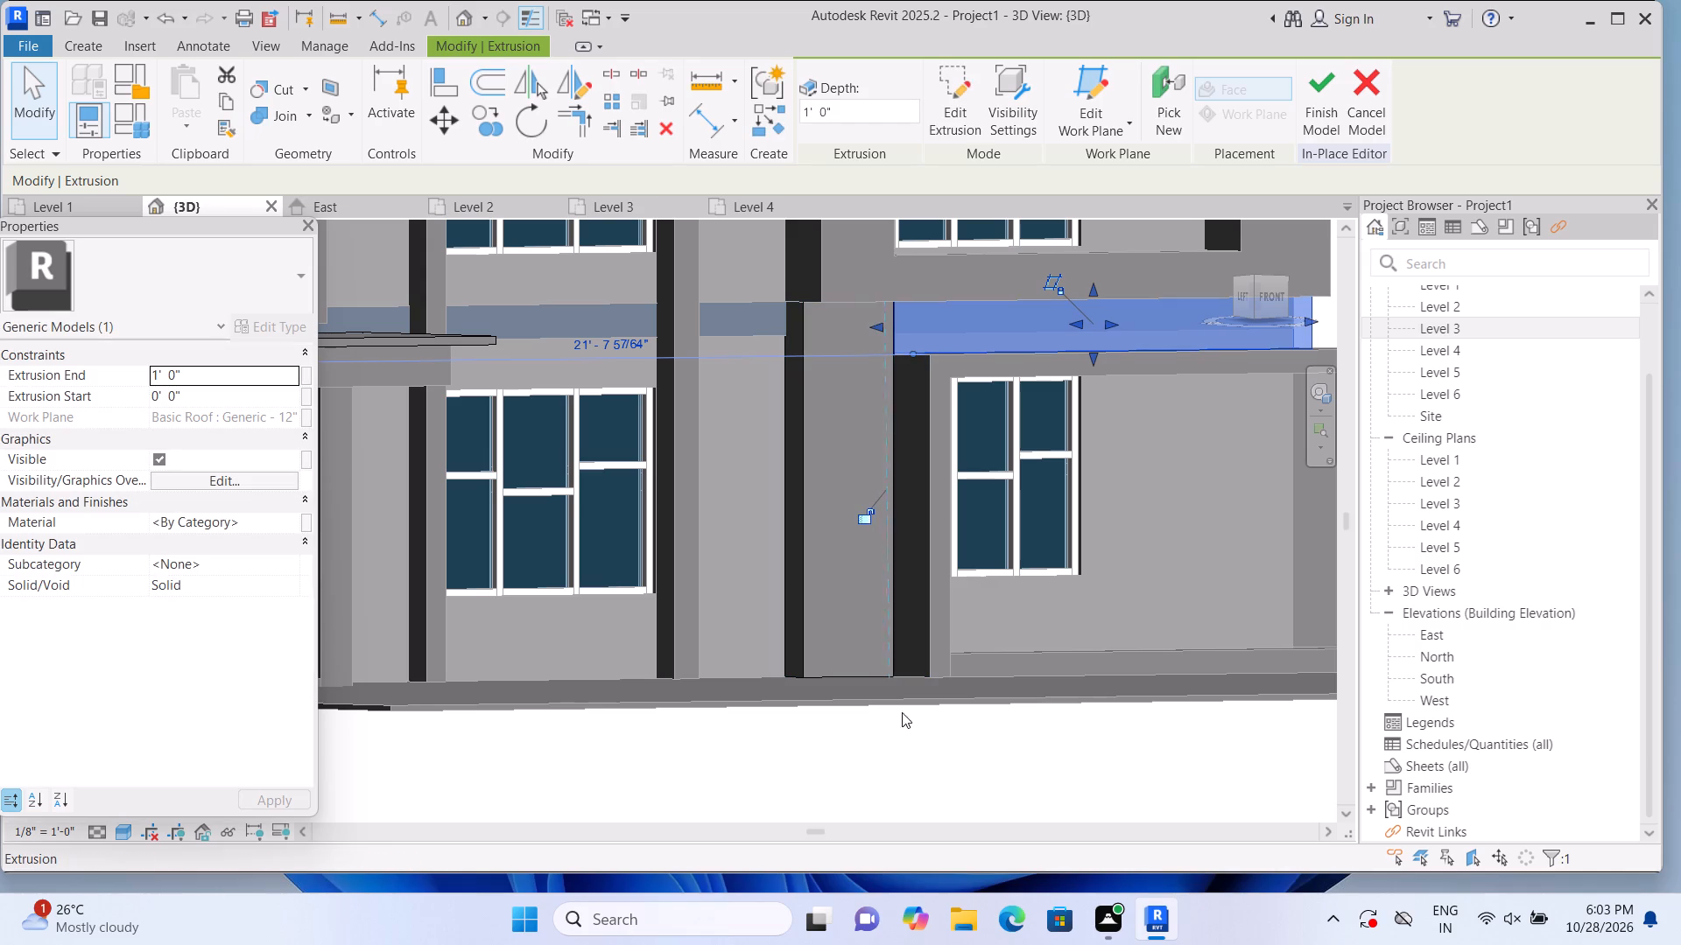
{"action": "left_click", "coordinate": [890, 767]}
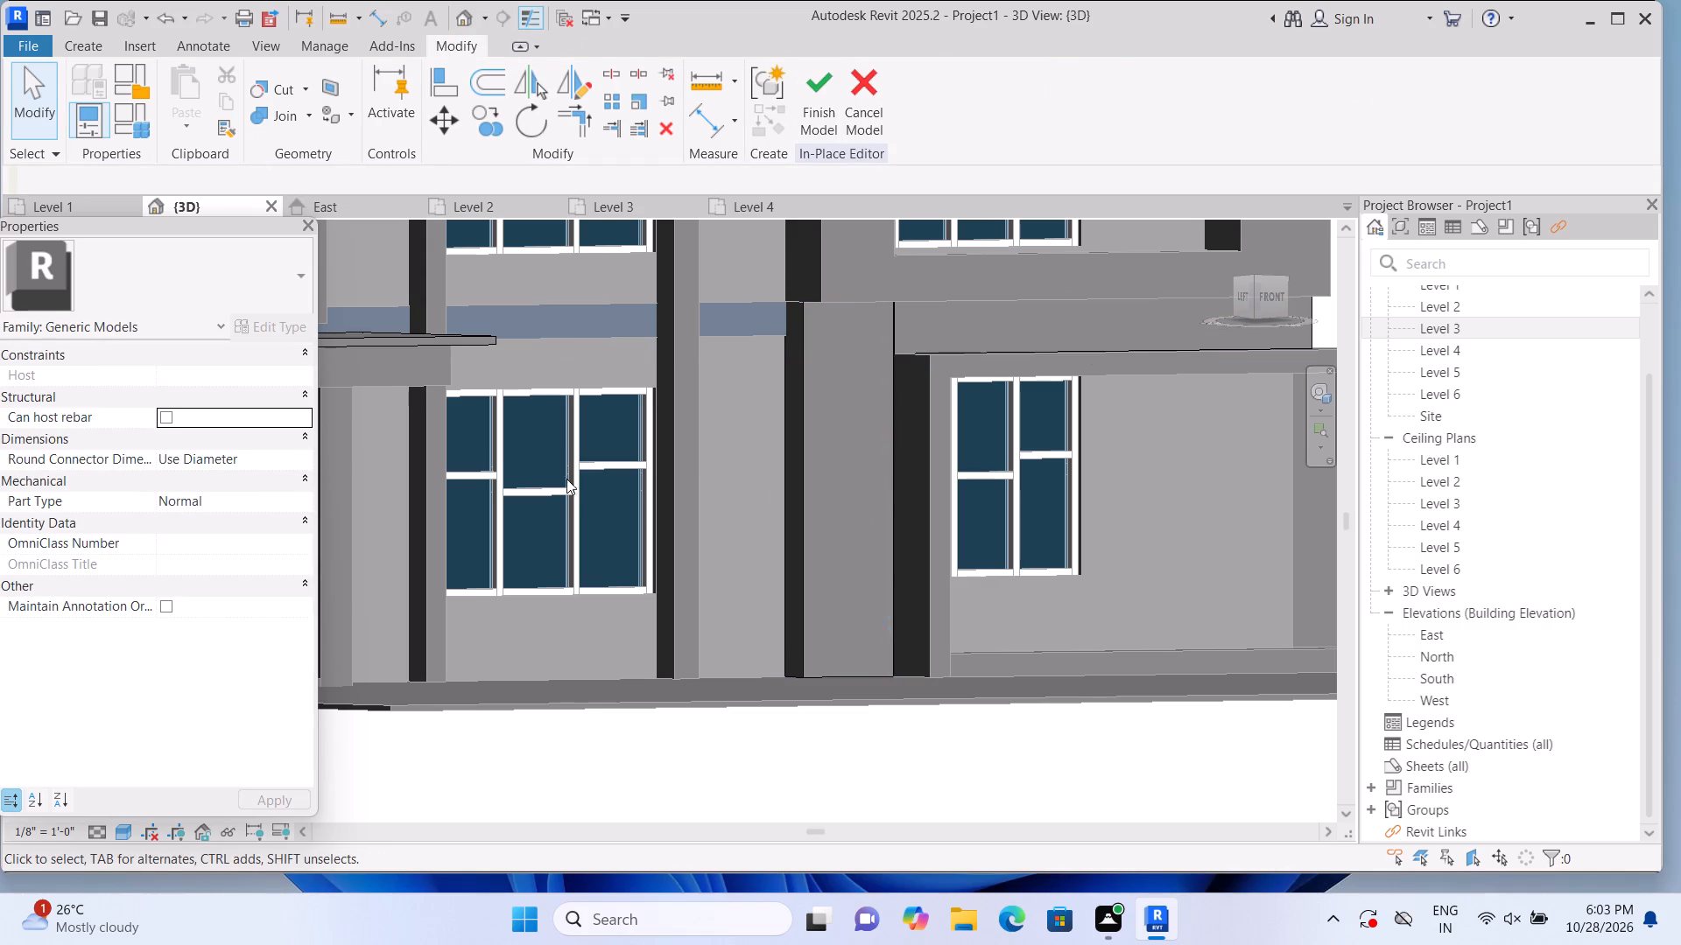
Examine where the shortened strip meets the side panel, viewing the facade from the front, the side and below.
{"action": "middle_click_drag", "start_coordinate": [821, 753], "coordinate": [814, 752], "text": "shift"}
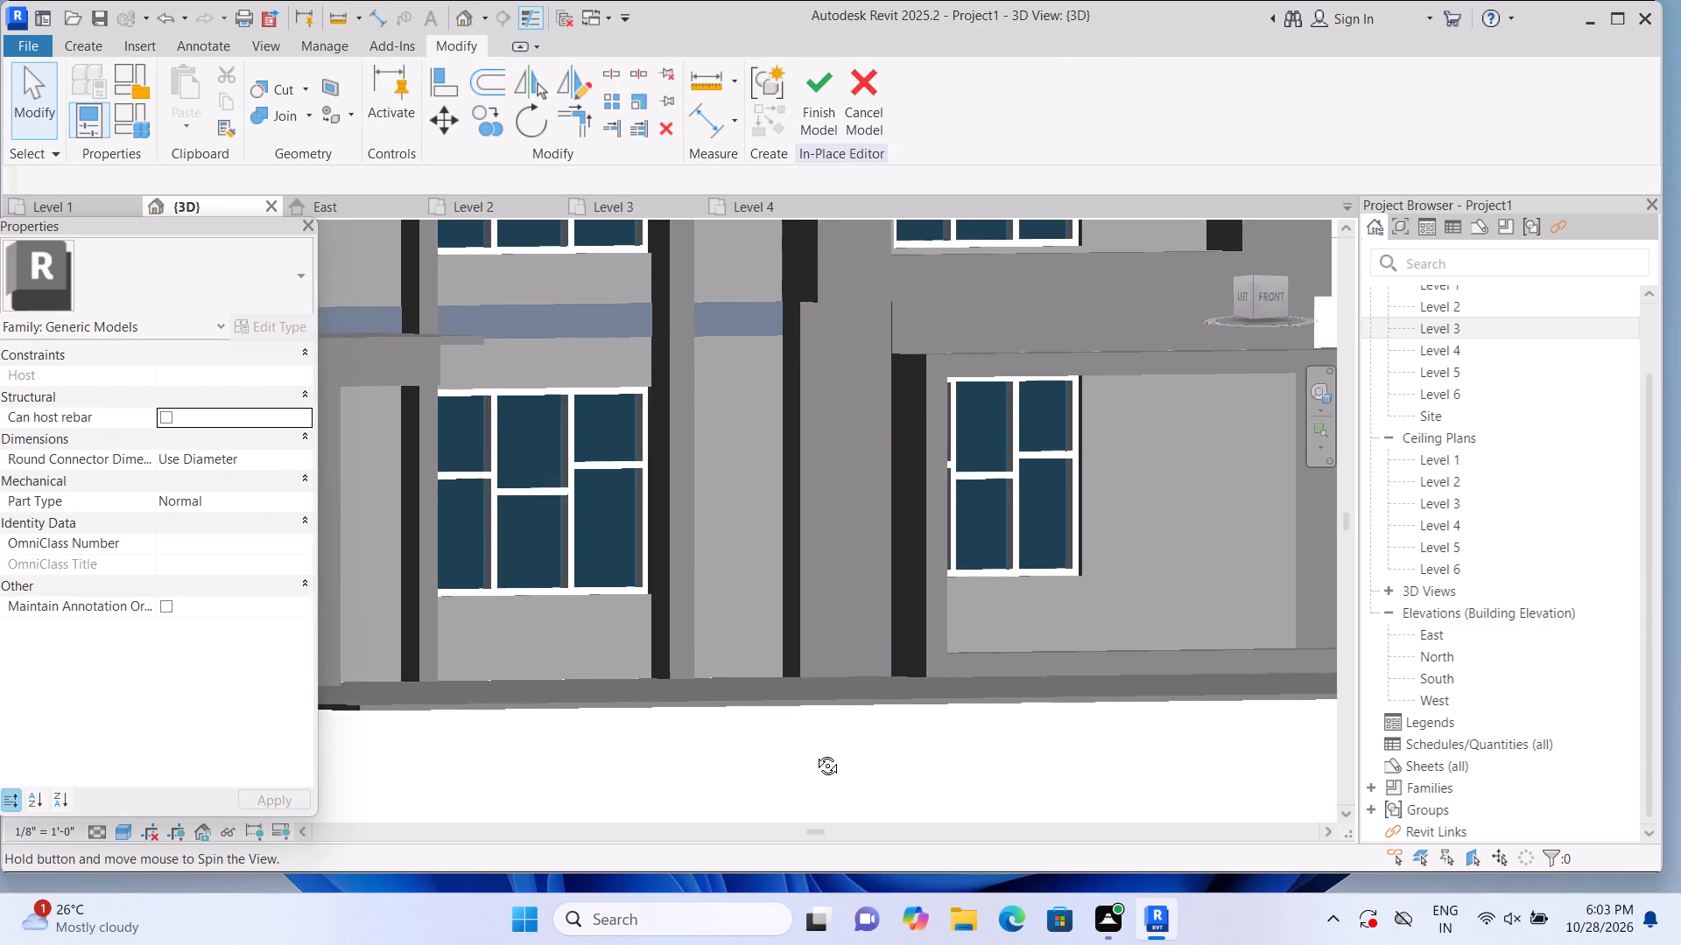
{"action": "middle_click_drag", "start_coordinate": [814, 752], "coordinate": [741, 754], "text": "shift"}
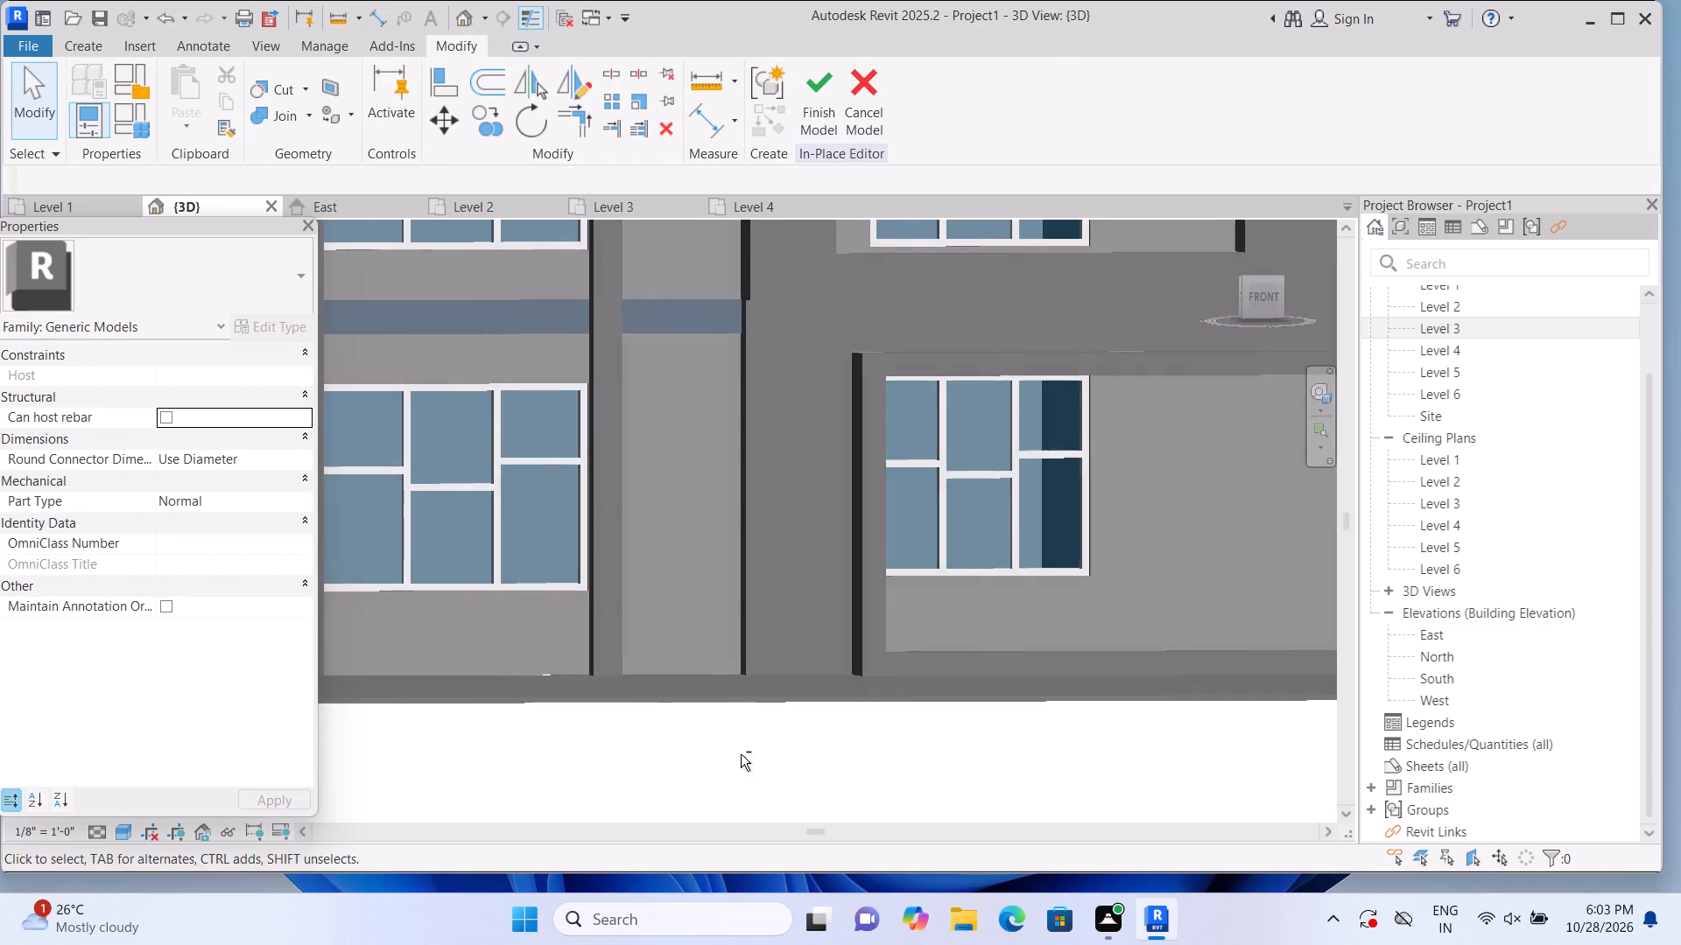
{"action": "scroll", "coordinate": [792, 630], "scroll_direction": "up", "scroll_amount": 5}
{"action": "scroll", "coordinate": [915, 688], "scroll_direction": "up", "scroll_amount": 6}
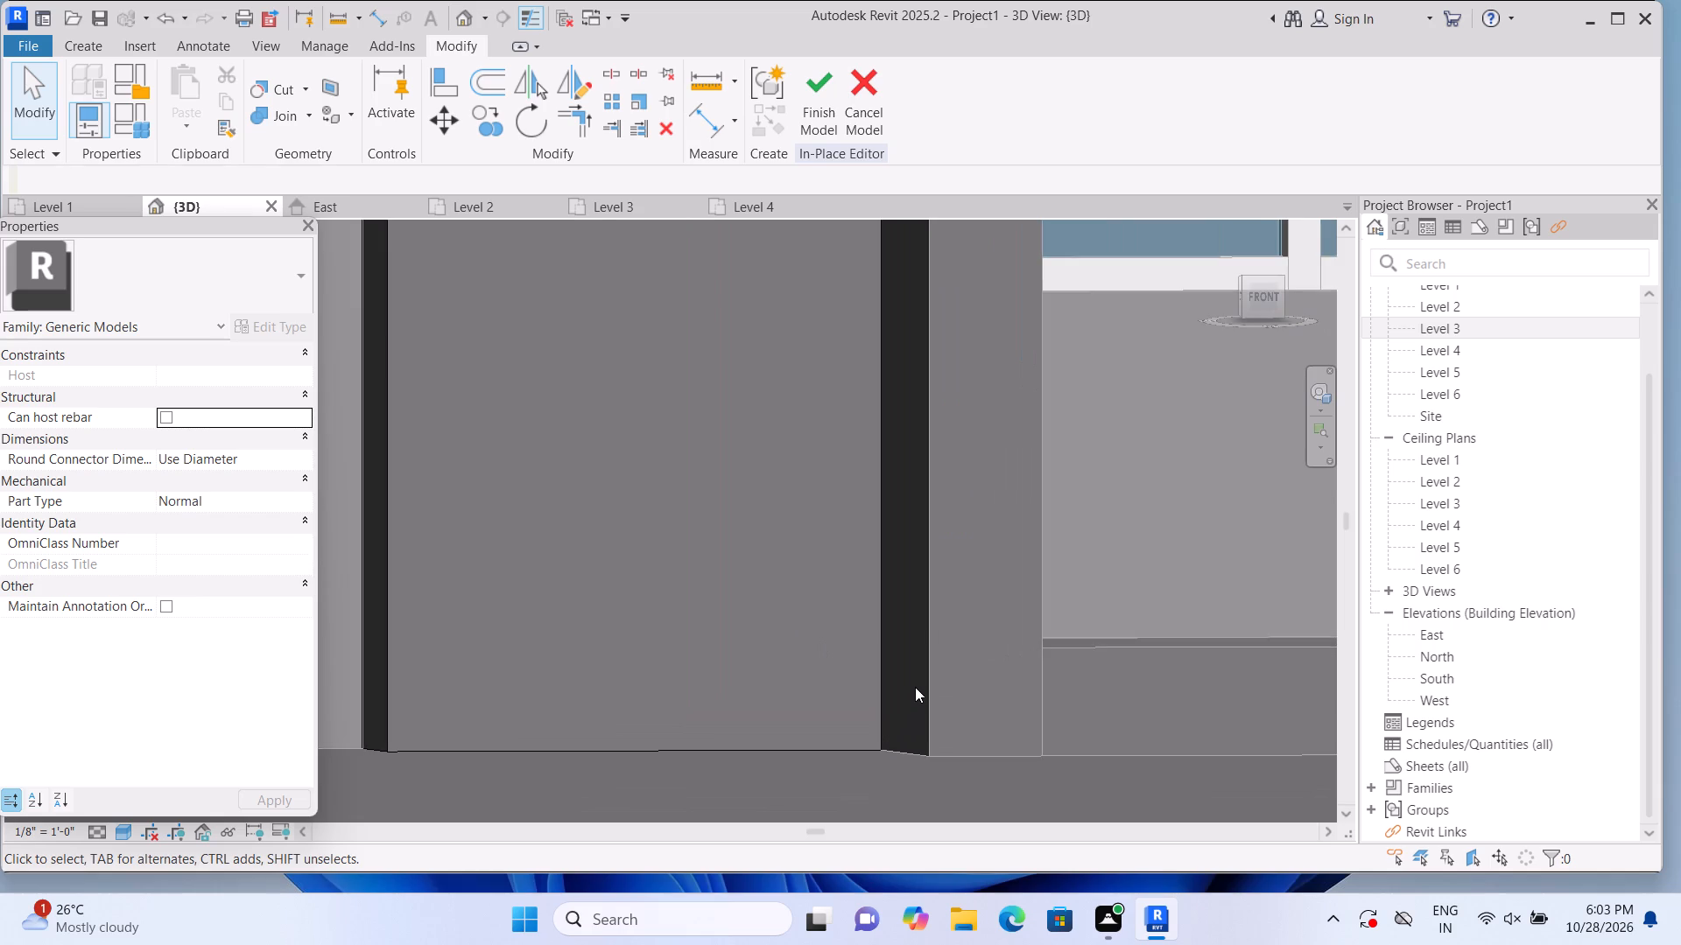
{"action": "scroll", "coordinate": [915, 681], "scroll_direction": "down", "scroll_amount": 12}
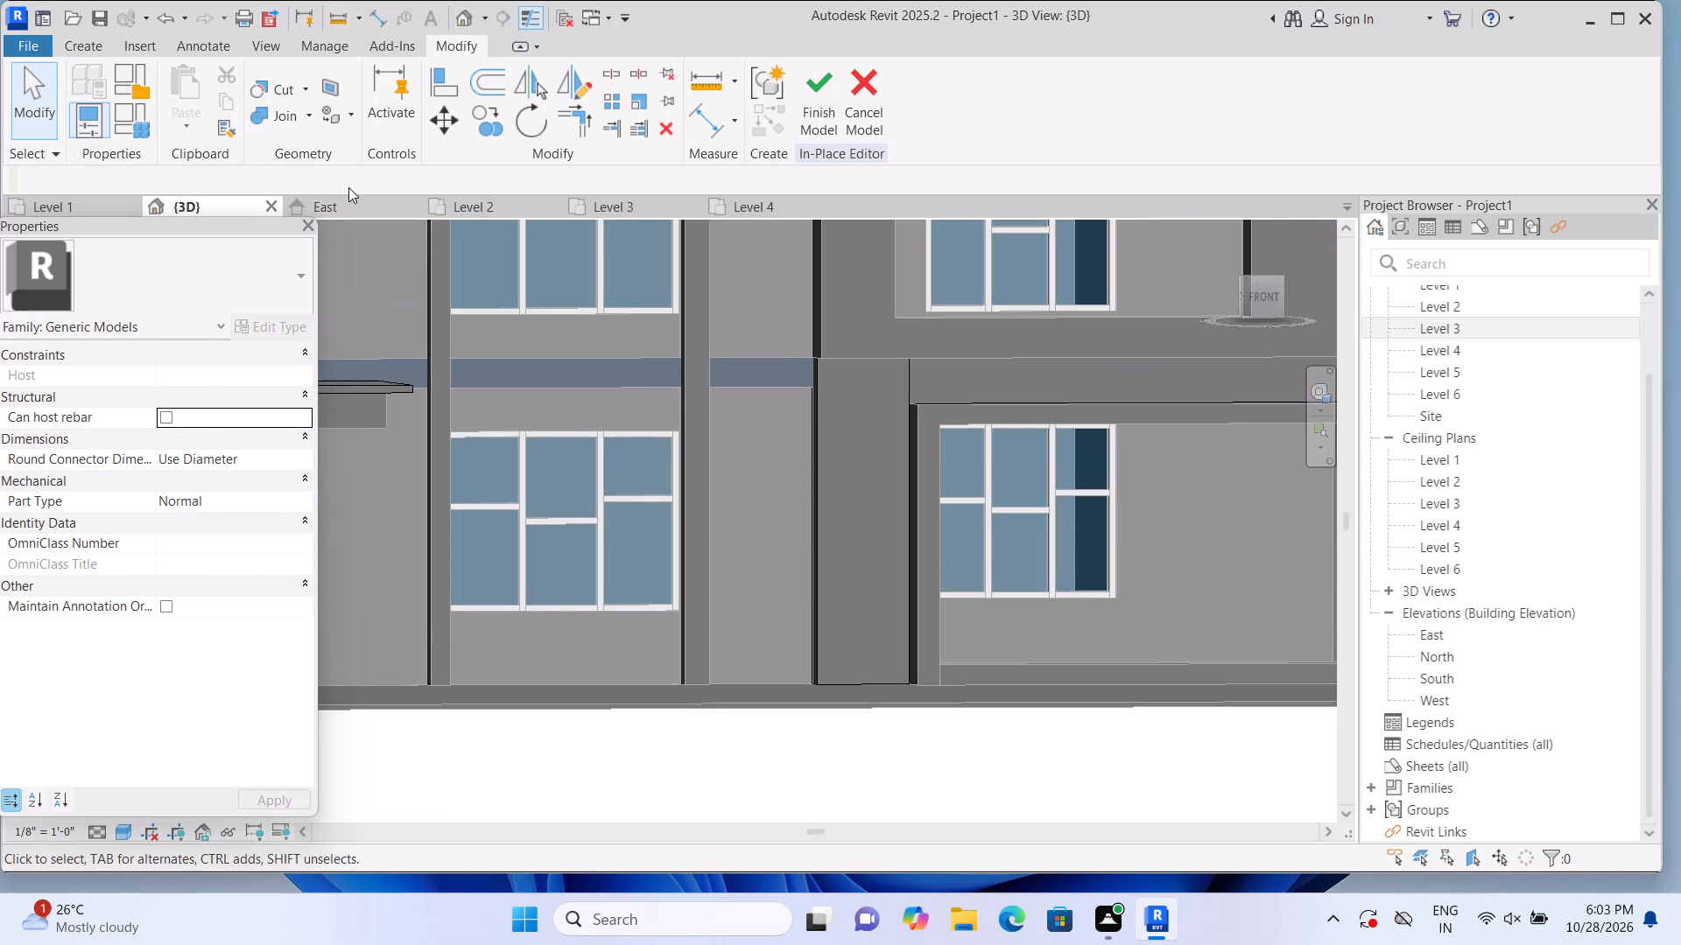
{"action": "middle_click_drag", "start_coordinate": [1227, 539], "coordinate": [978, 569], "text": "shift"}
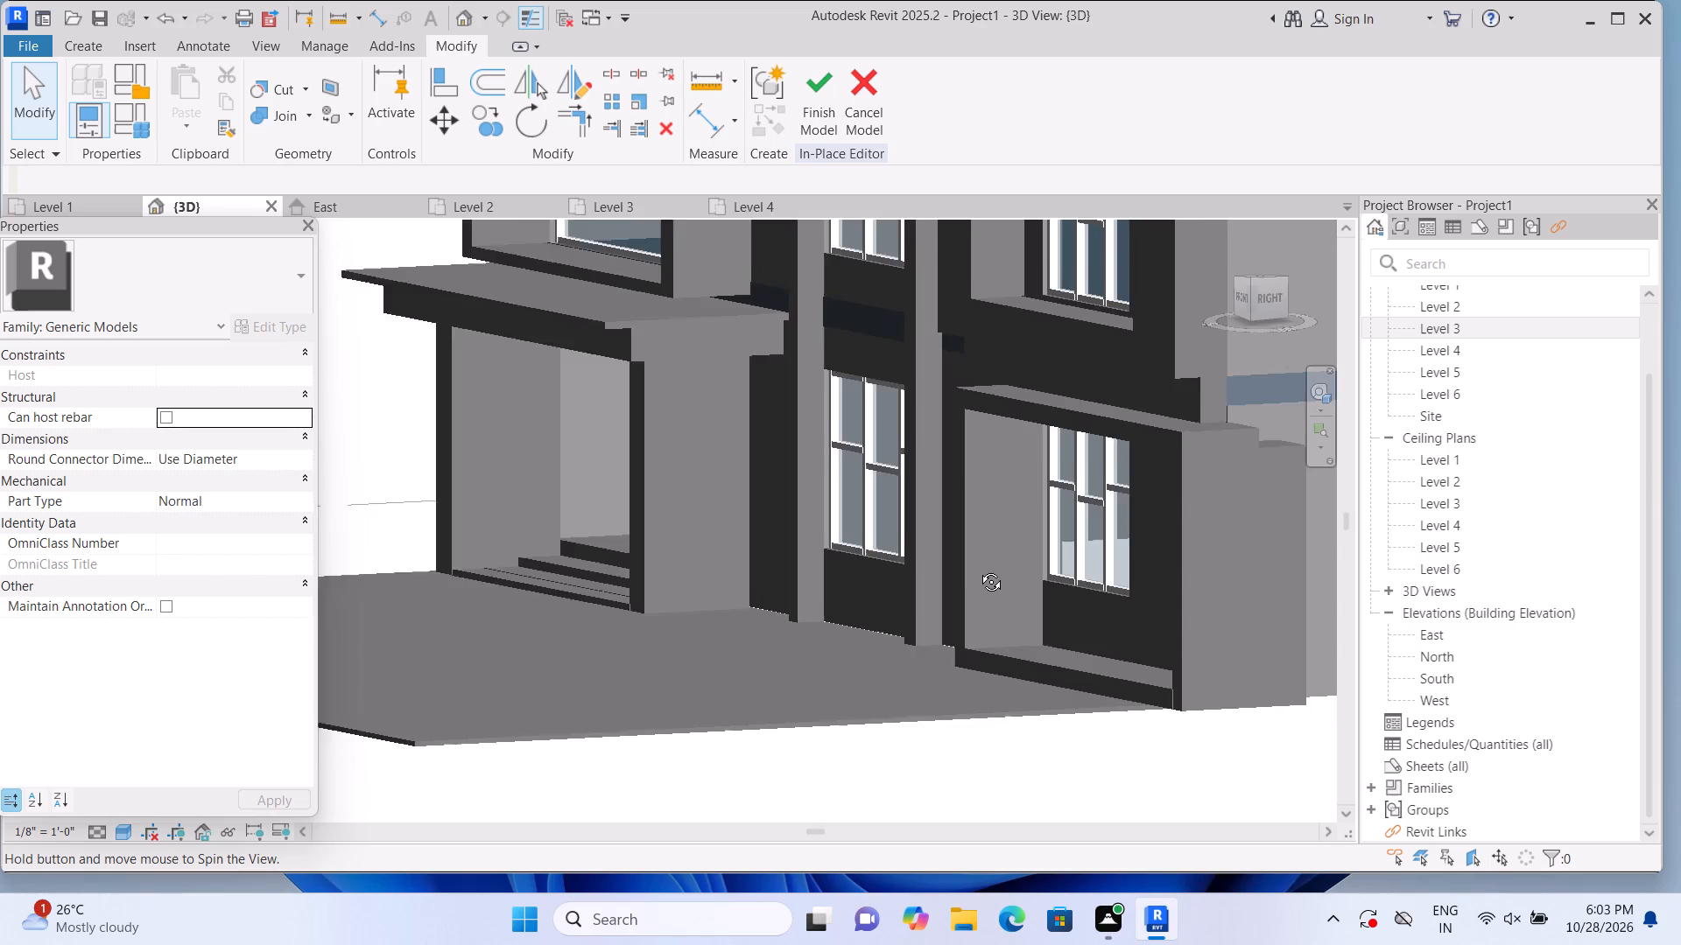
{"action": "middle_click_drag", "start_coordinate": [978, 569], "coordinate": [953, 606], "text": "shift"}
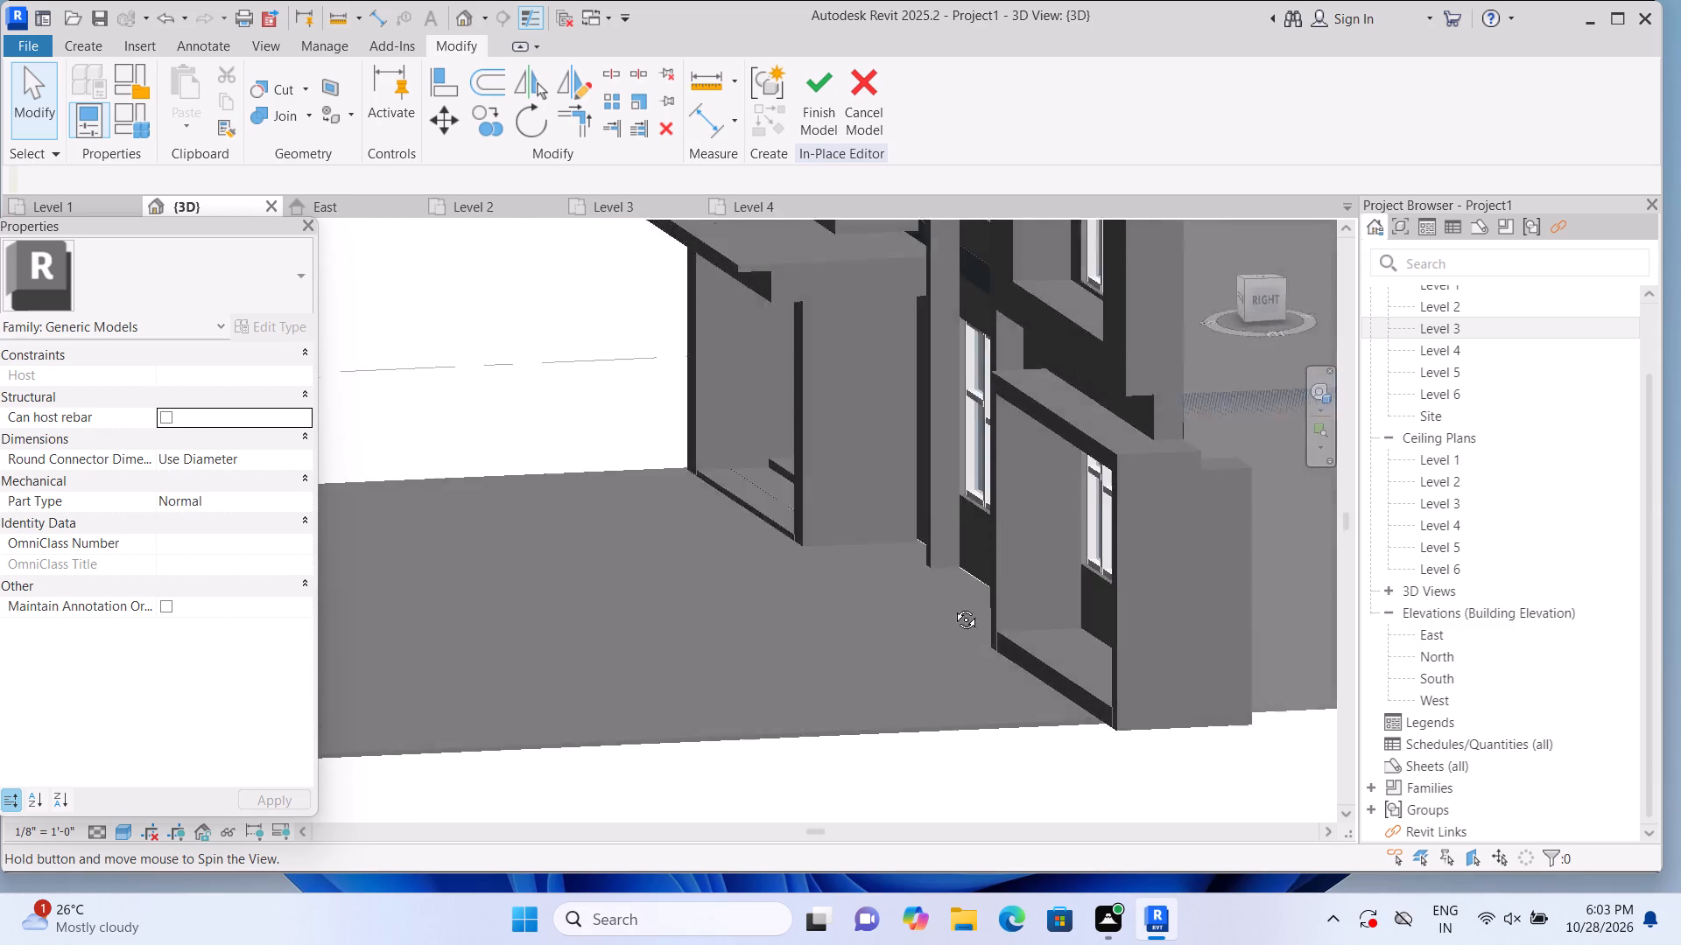
{"action": "middle_click_drag", "start_coordinate": [953, 606], "coordinate": [1066, 484], "text": "shift"}
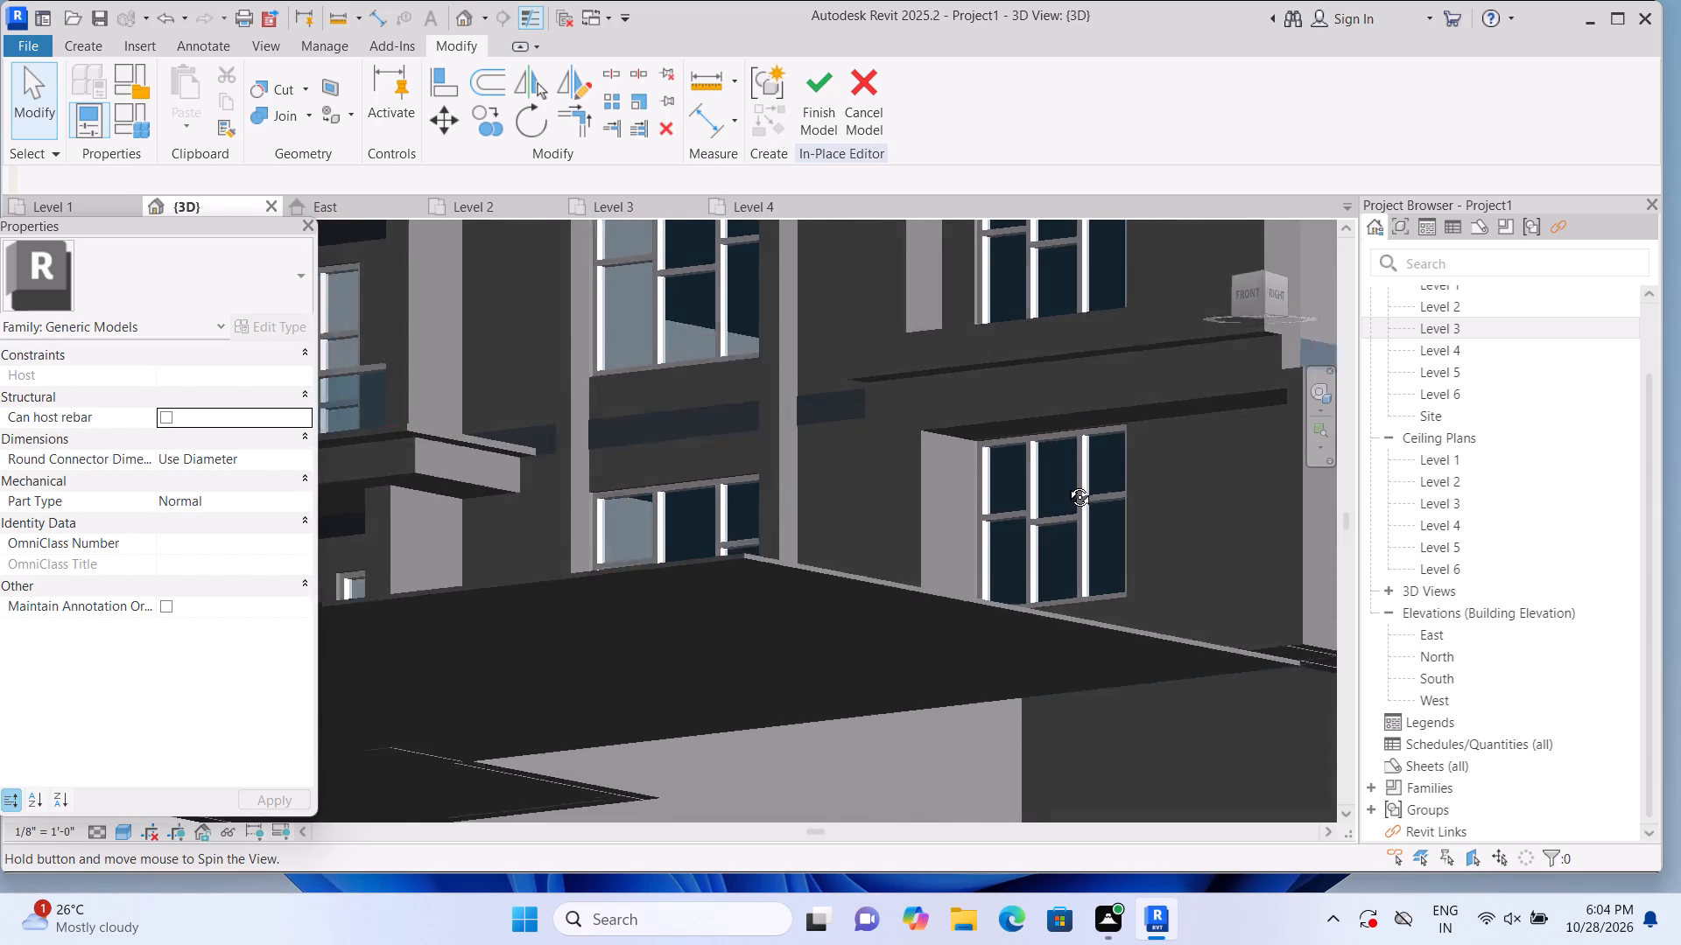
{"action": "middle_click_drag", "start_coordinate": [1066, 484], "coordinate": [1131, 580], "text": "shift"}
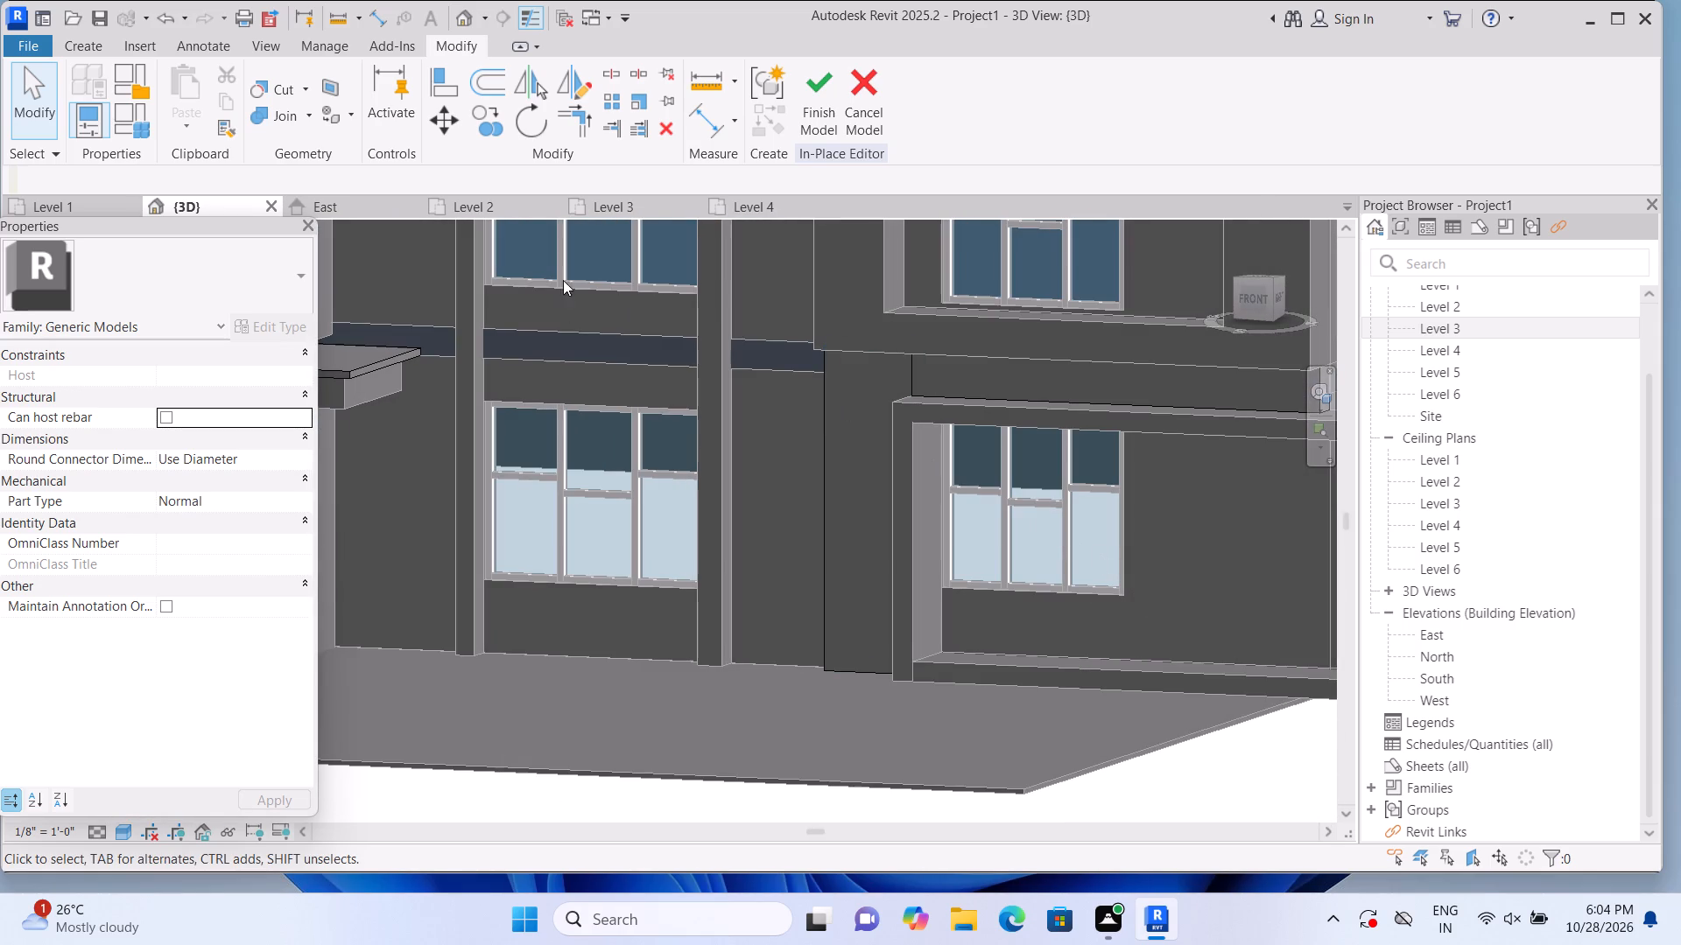
Join the geometry of the shortened horizontal strip and the side panel beside the ground-floor window surround.
{"action": "left_click", "coordinate": [313, 115]}
{"action": "left_click", "coordinate": [308, 143]}
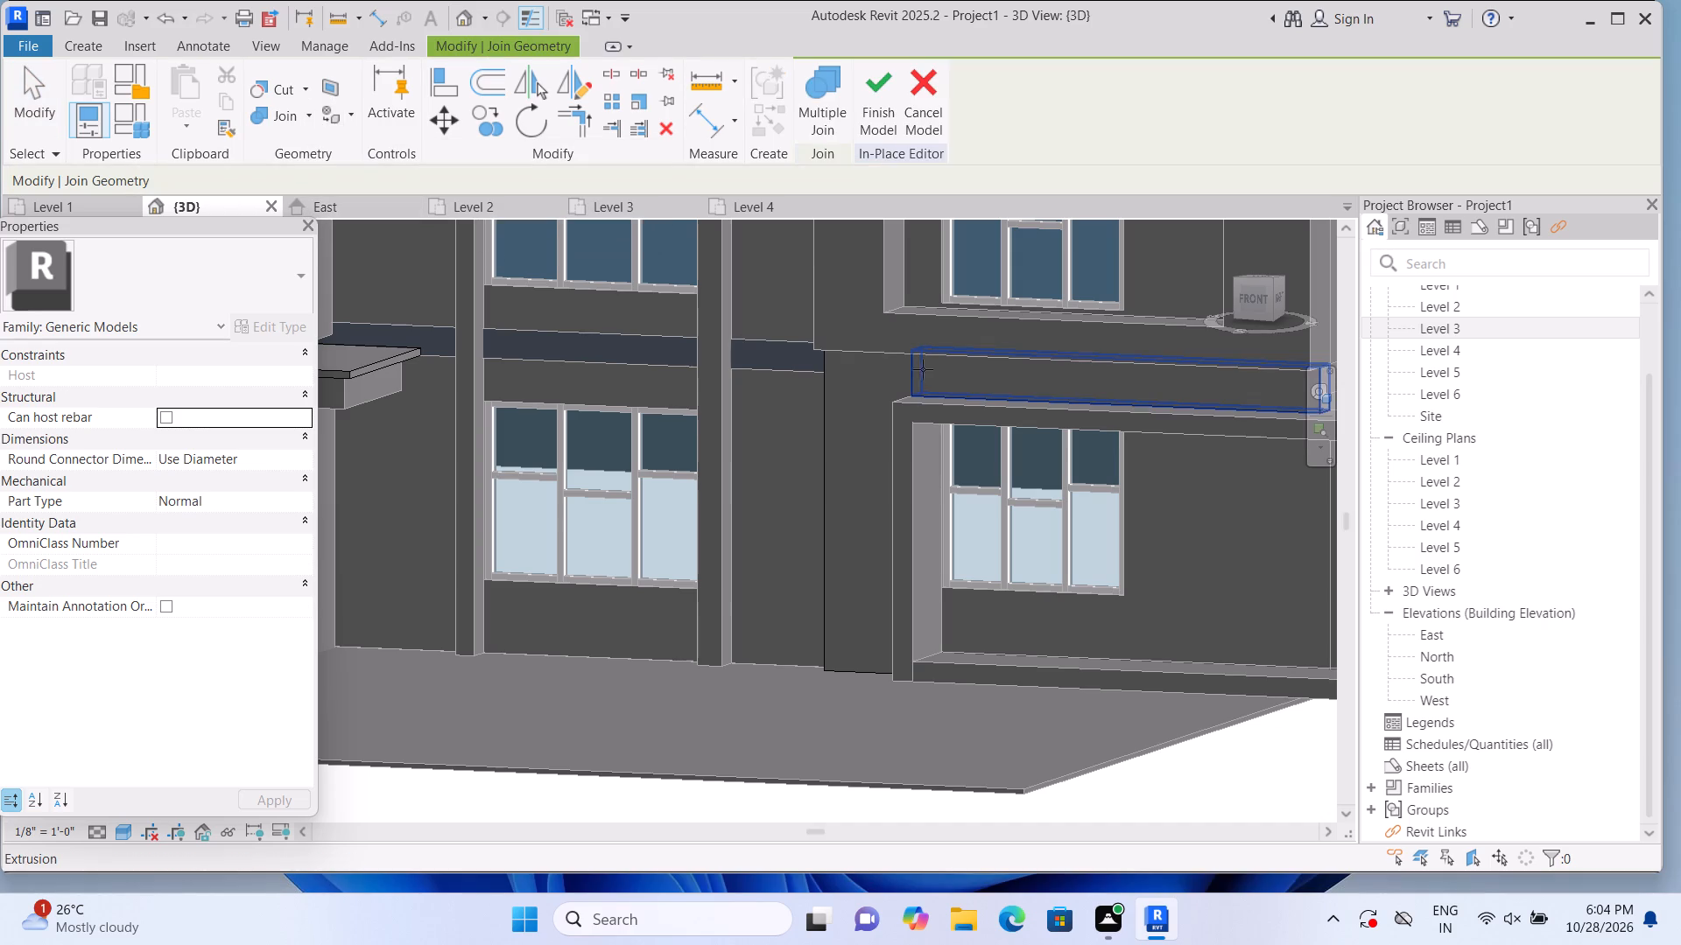
{"action": "left_click", "coordinate": [946, 384]}
{"action": "left_click", "coordinate": [834, 407]}
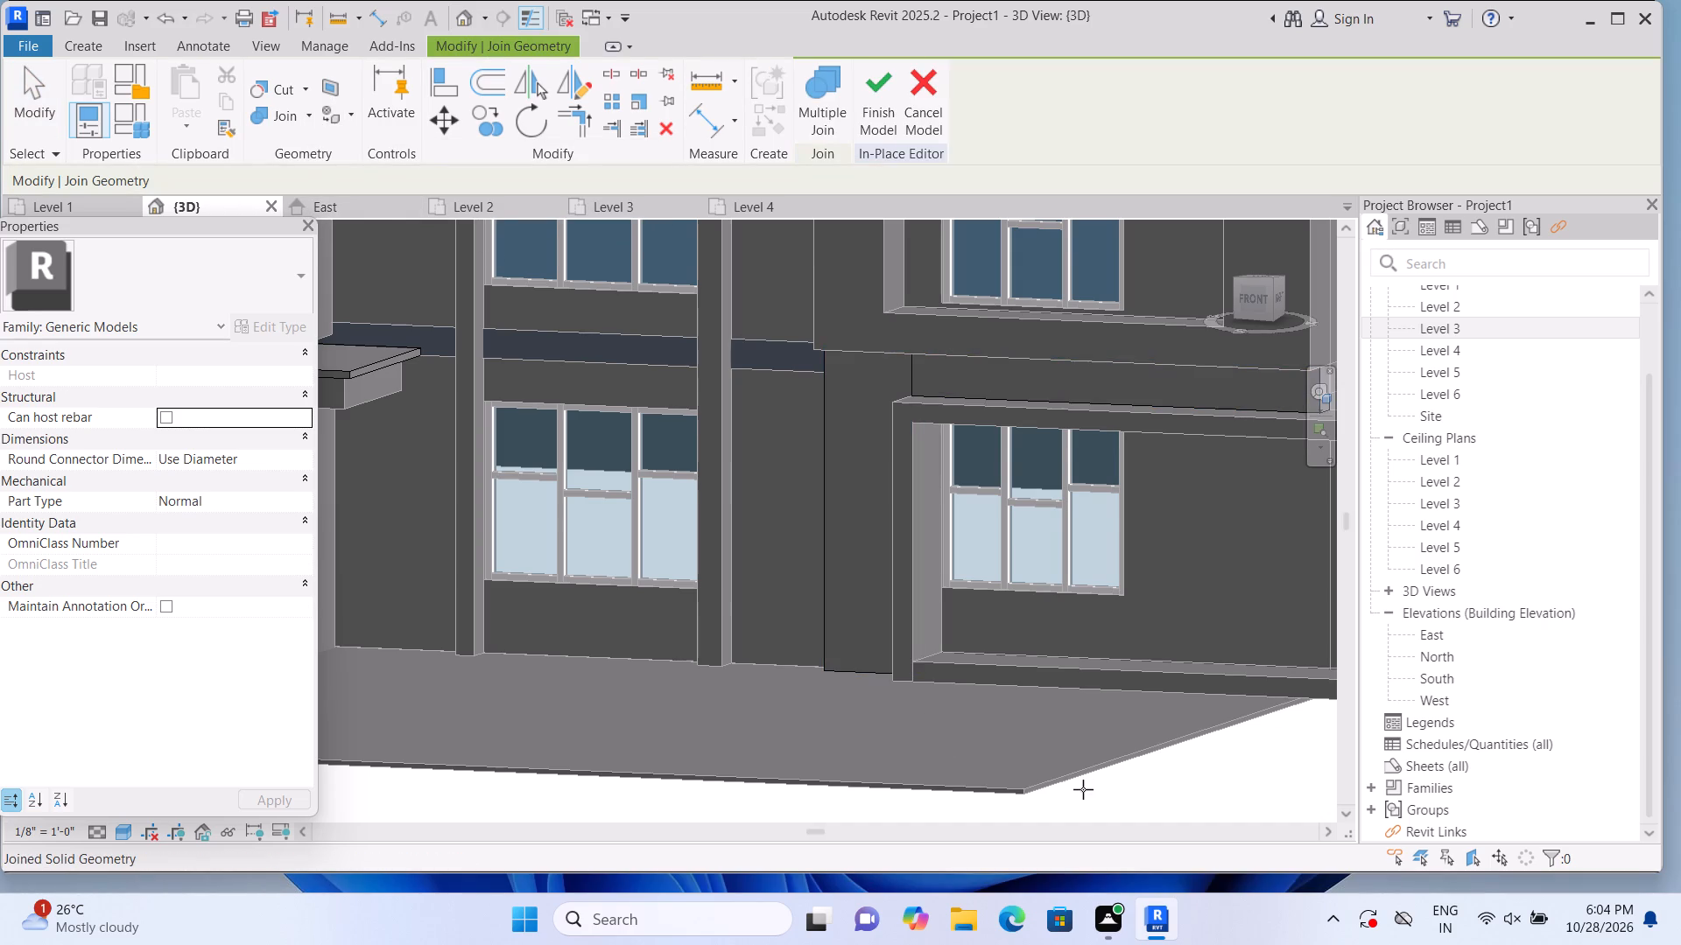
{"action": "scroll", "coordinate": [1097, 804], "scroll_direction": "down", "scroll_amount": 2}
{"action": "scroll", "coordinate": [1163, 829], "scroll_direction": "down", "scroll_amount": 1}
{"action": "middle_click_drag", "start_coordinate": [1203, 789], "coordinate": [1173, 739]}
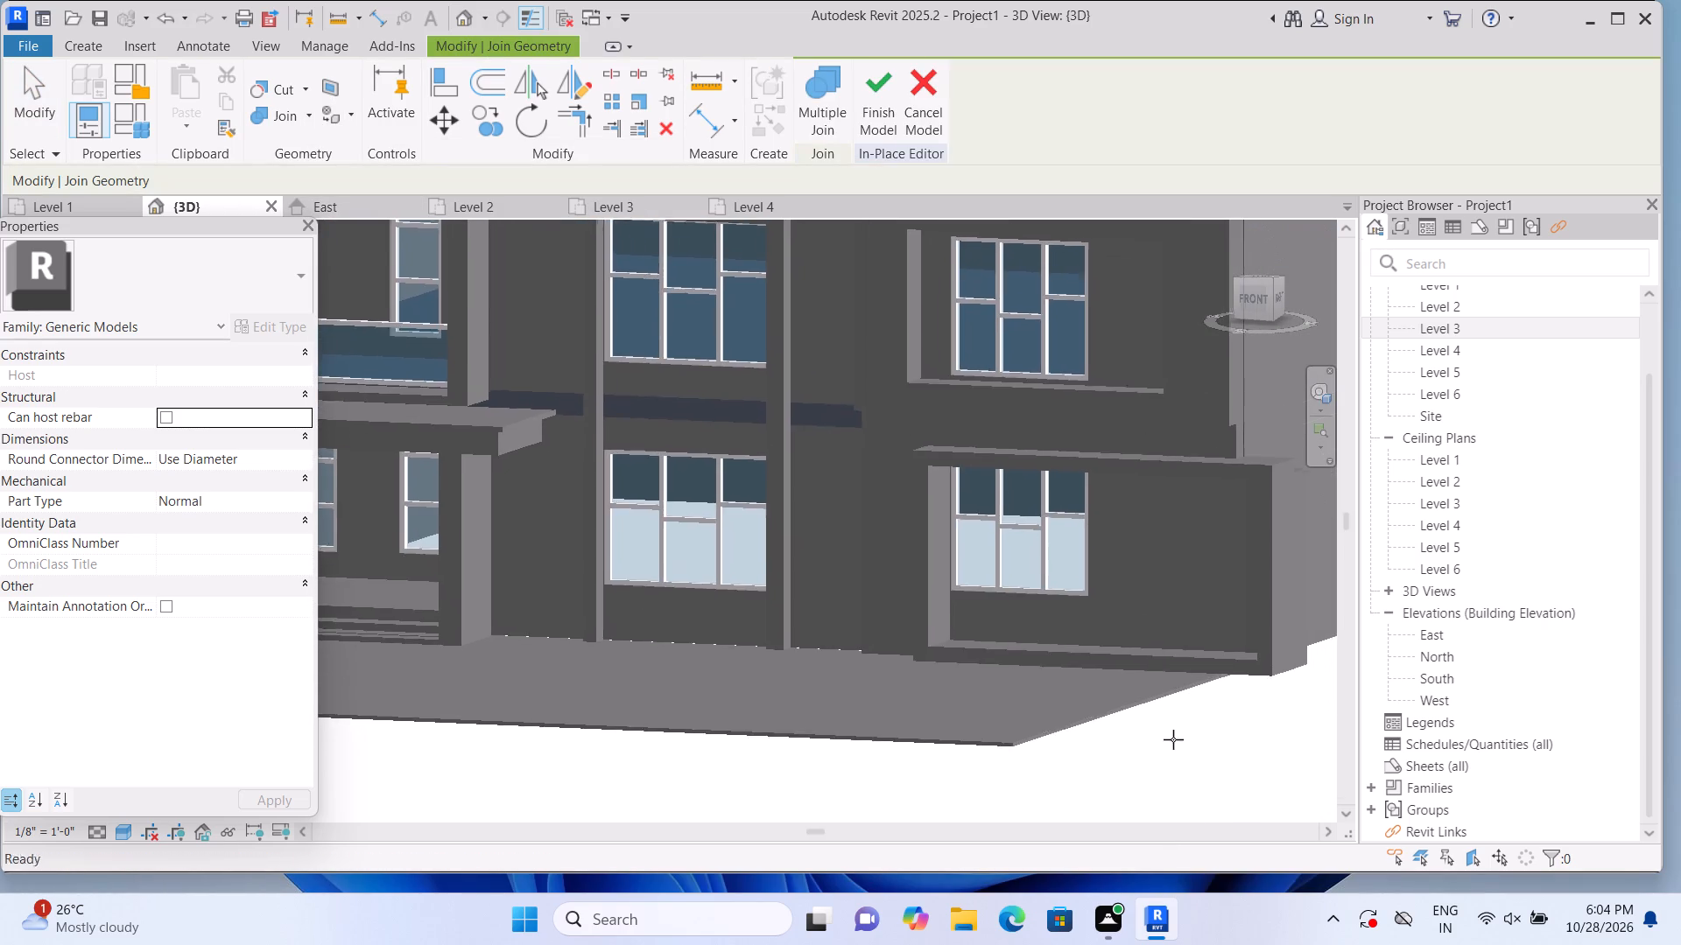
{"action": "key", "text": "Escape"}
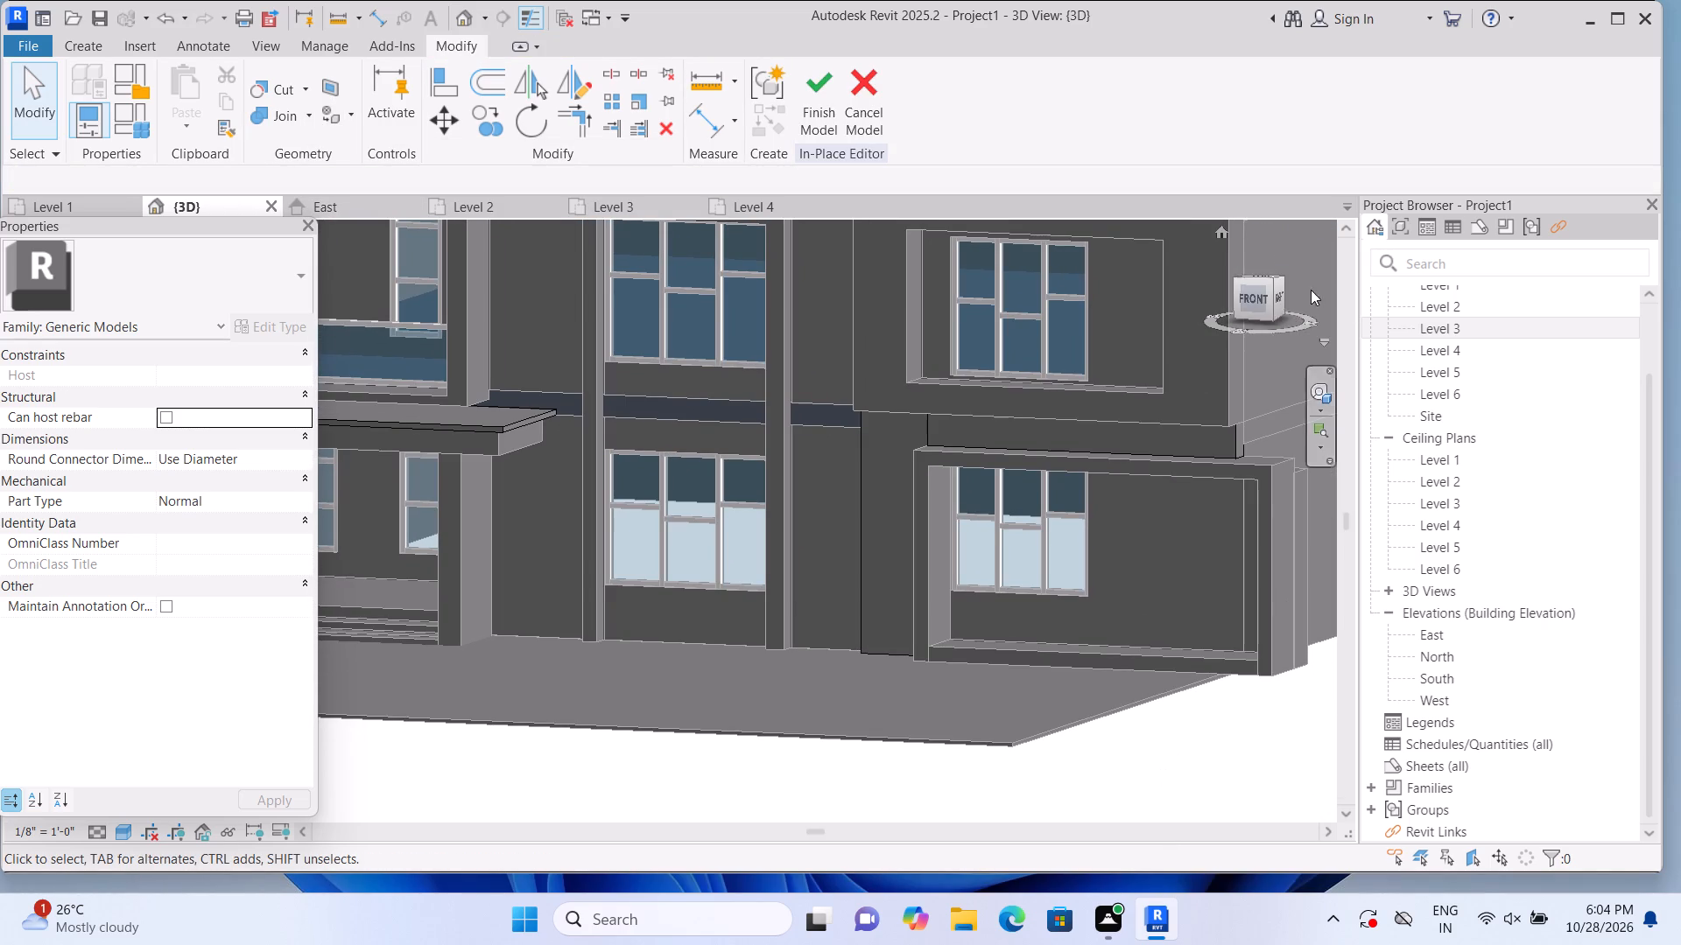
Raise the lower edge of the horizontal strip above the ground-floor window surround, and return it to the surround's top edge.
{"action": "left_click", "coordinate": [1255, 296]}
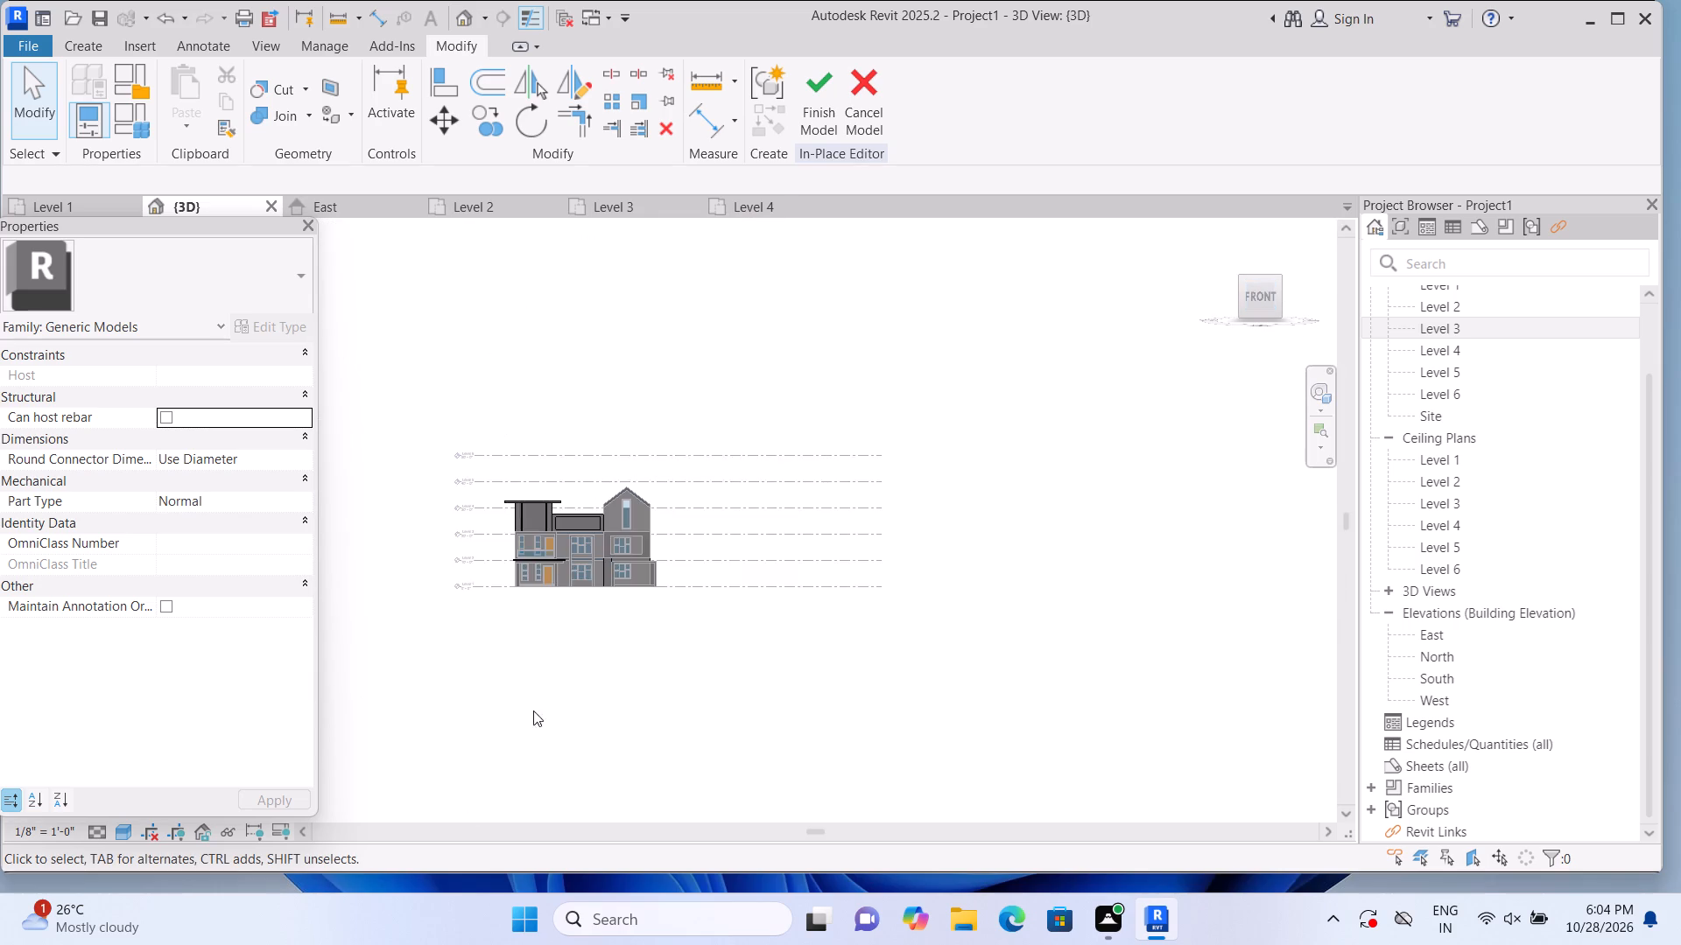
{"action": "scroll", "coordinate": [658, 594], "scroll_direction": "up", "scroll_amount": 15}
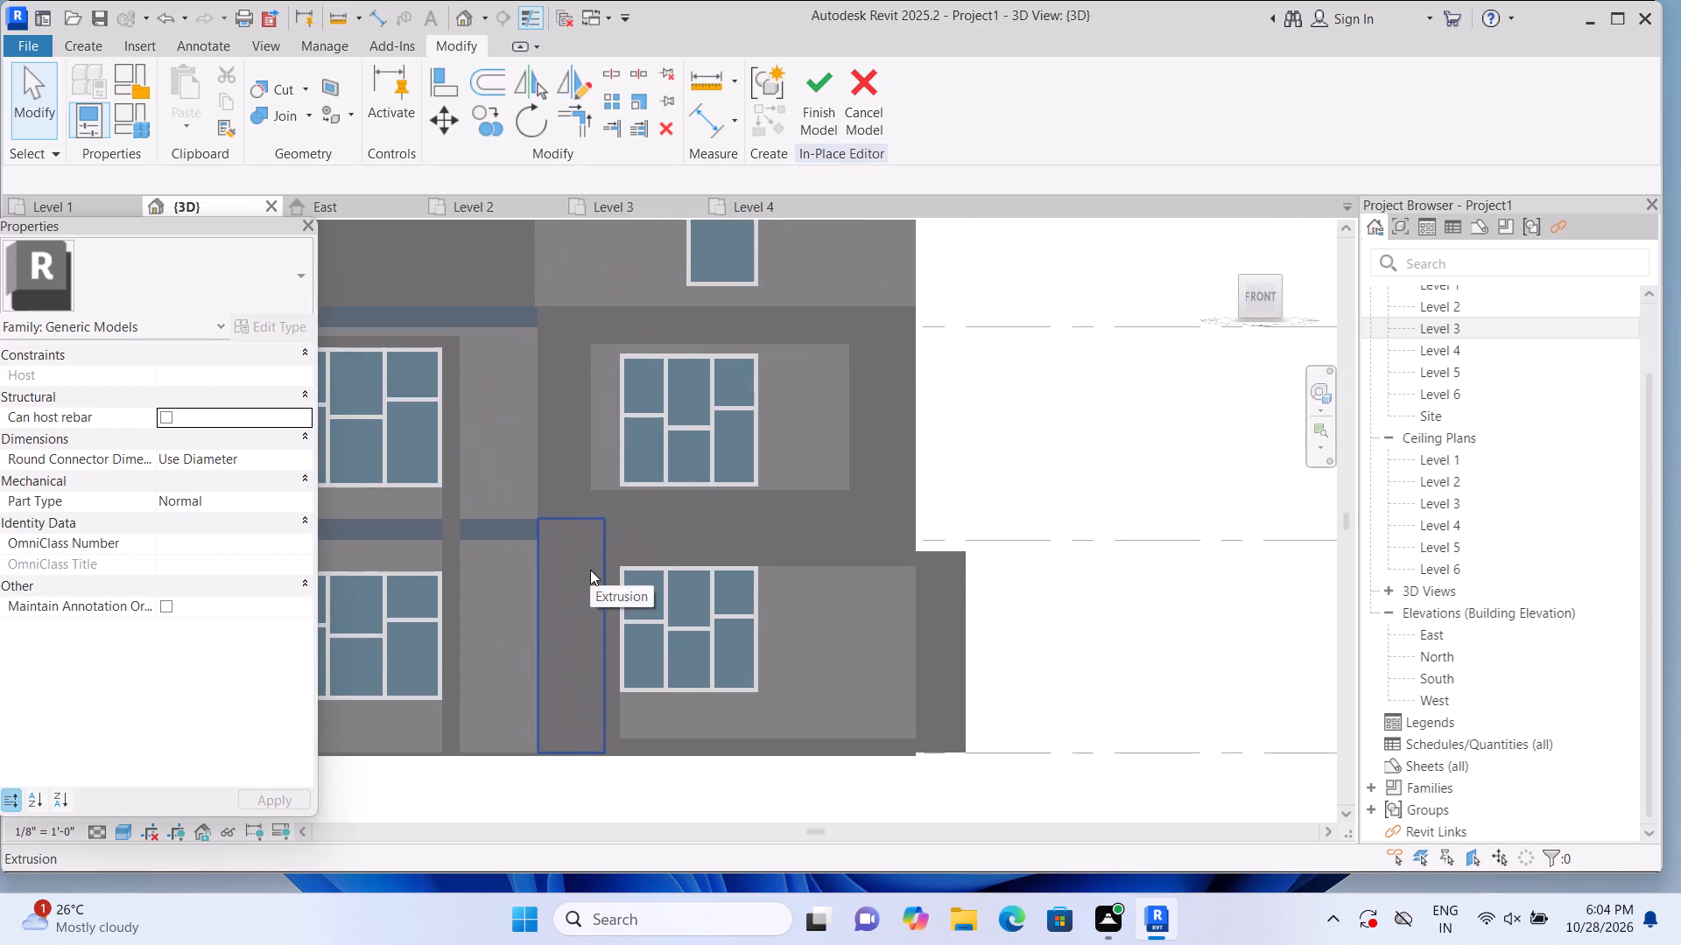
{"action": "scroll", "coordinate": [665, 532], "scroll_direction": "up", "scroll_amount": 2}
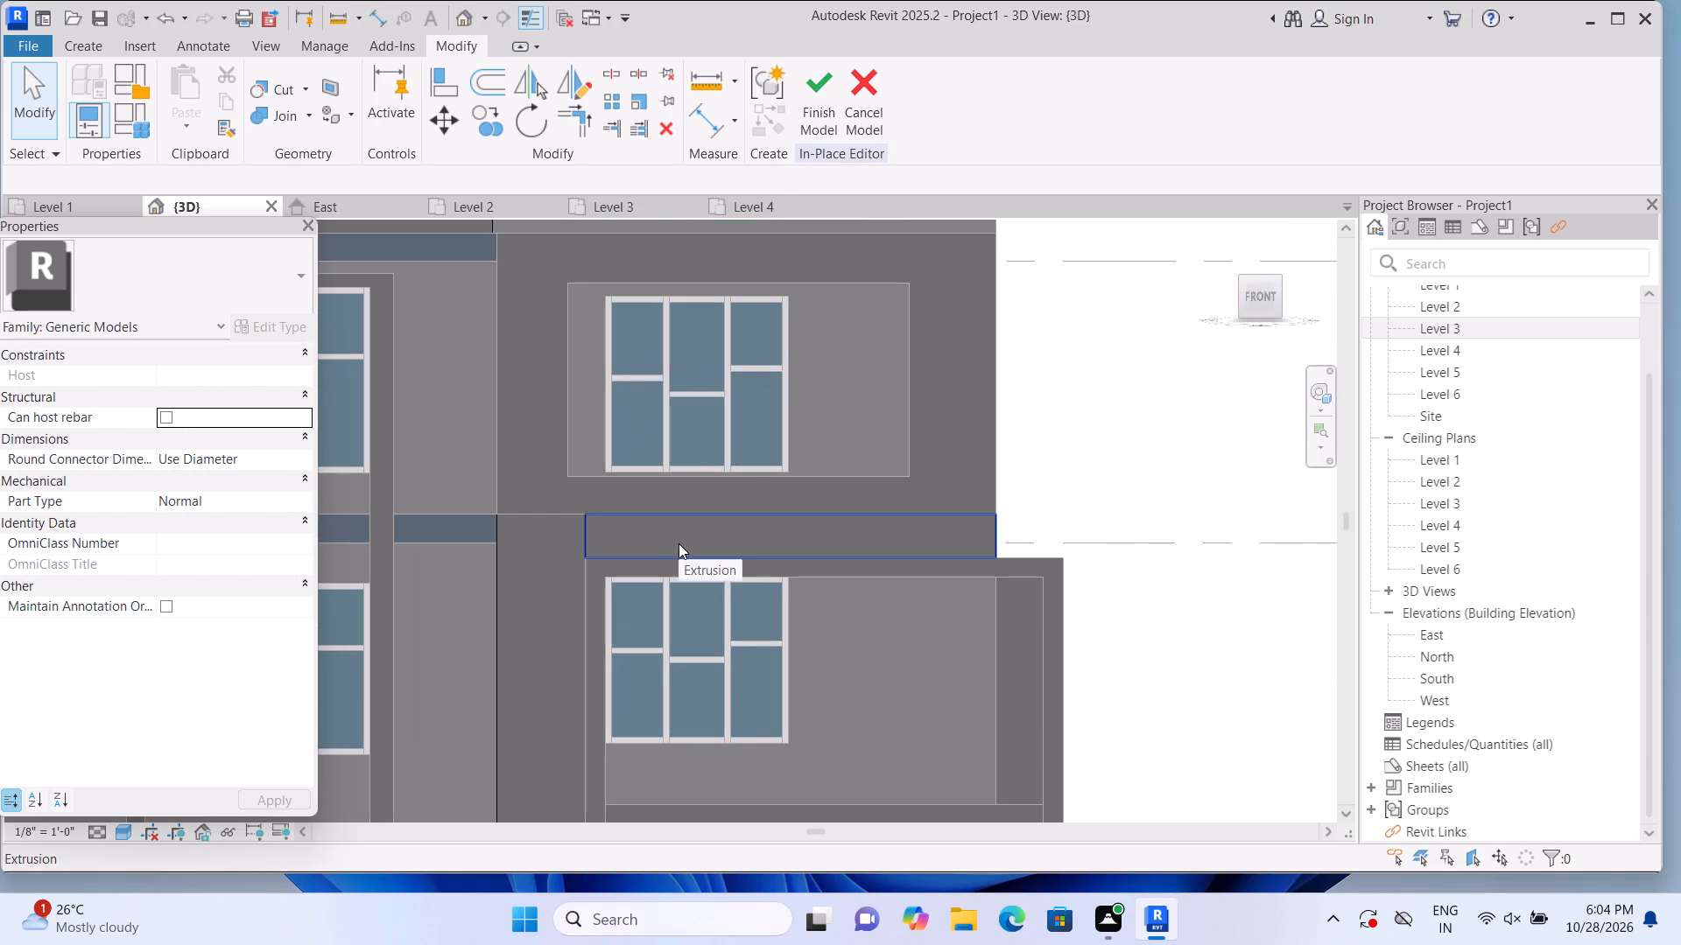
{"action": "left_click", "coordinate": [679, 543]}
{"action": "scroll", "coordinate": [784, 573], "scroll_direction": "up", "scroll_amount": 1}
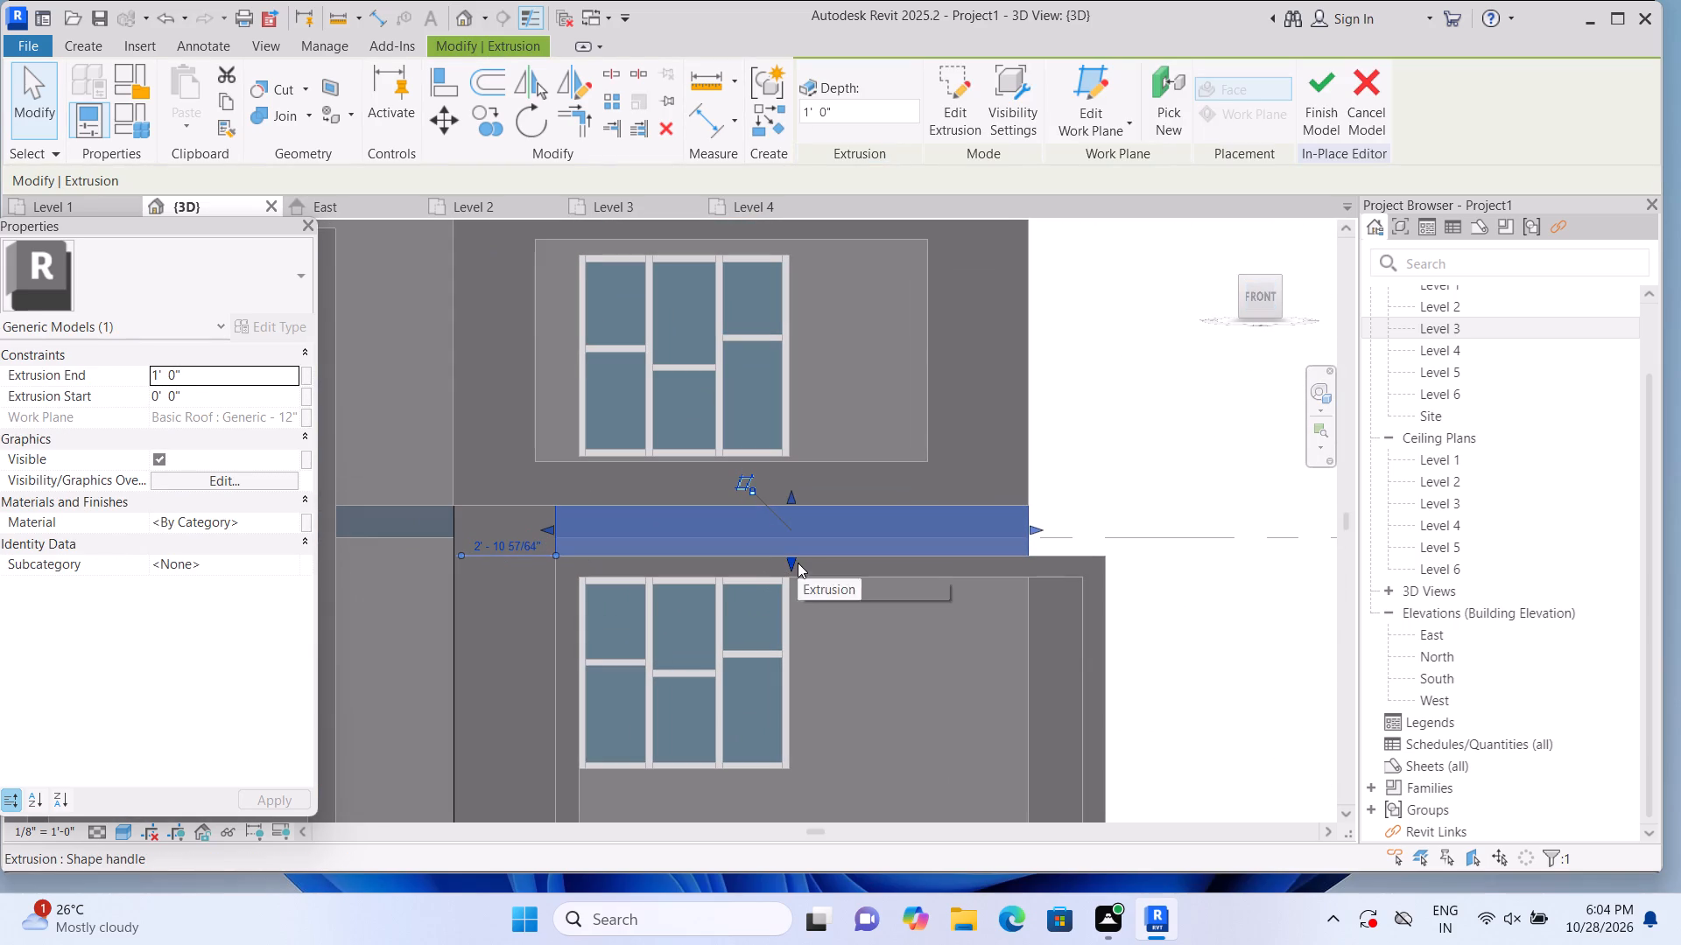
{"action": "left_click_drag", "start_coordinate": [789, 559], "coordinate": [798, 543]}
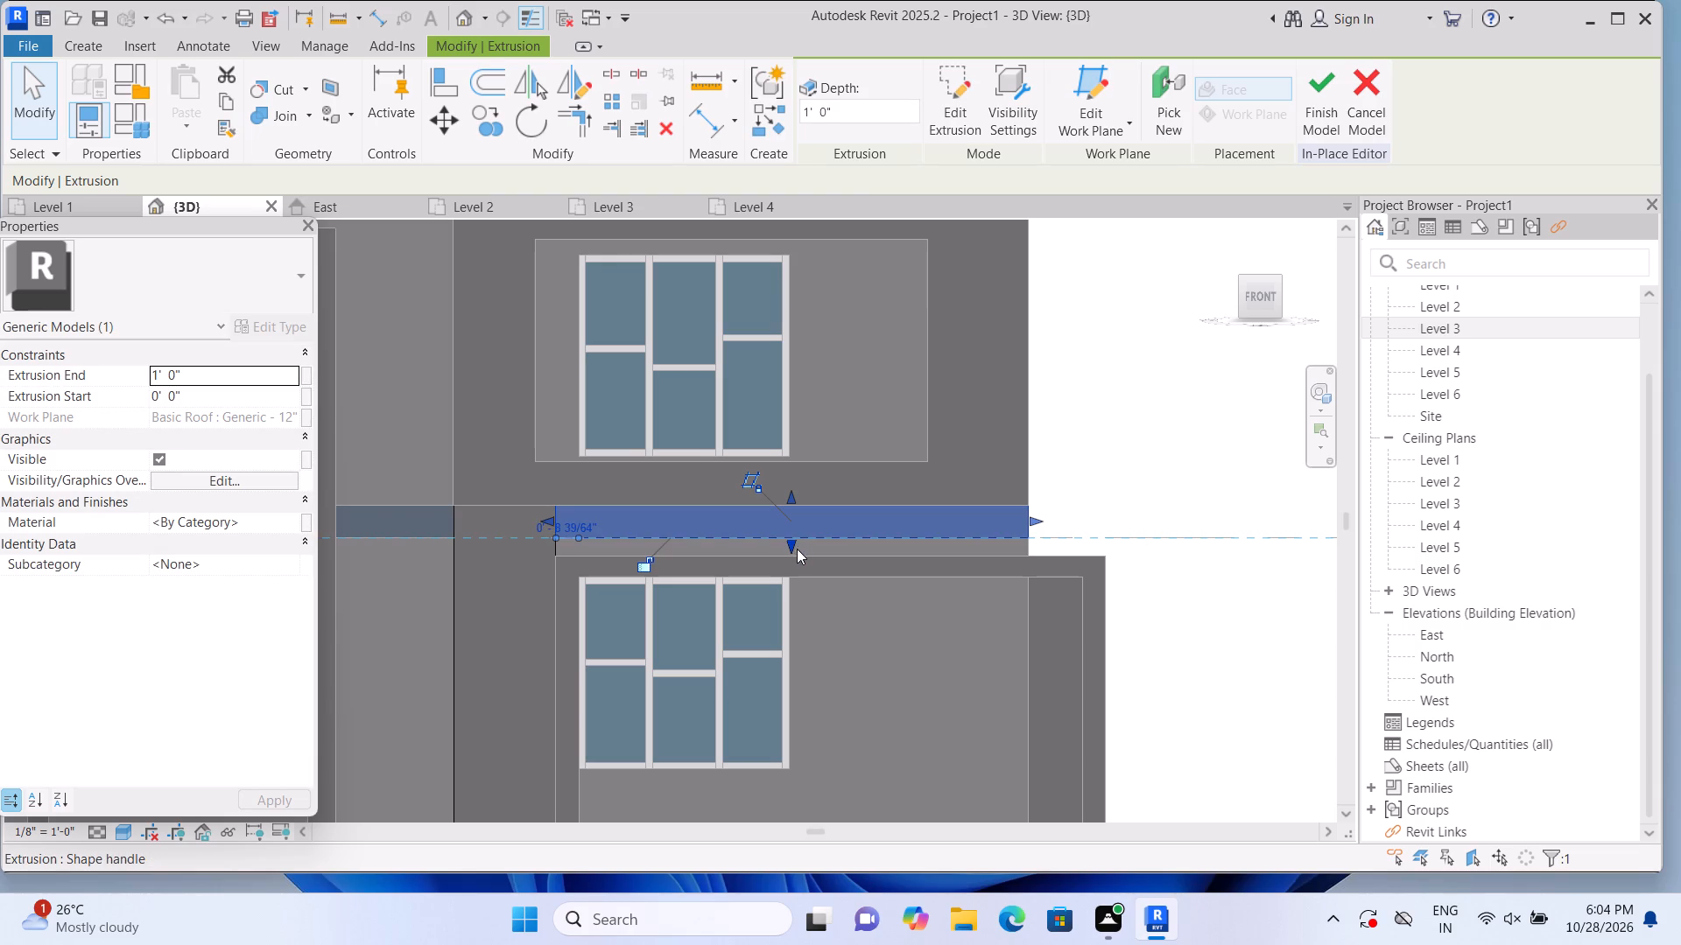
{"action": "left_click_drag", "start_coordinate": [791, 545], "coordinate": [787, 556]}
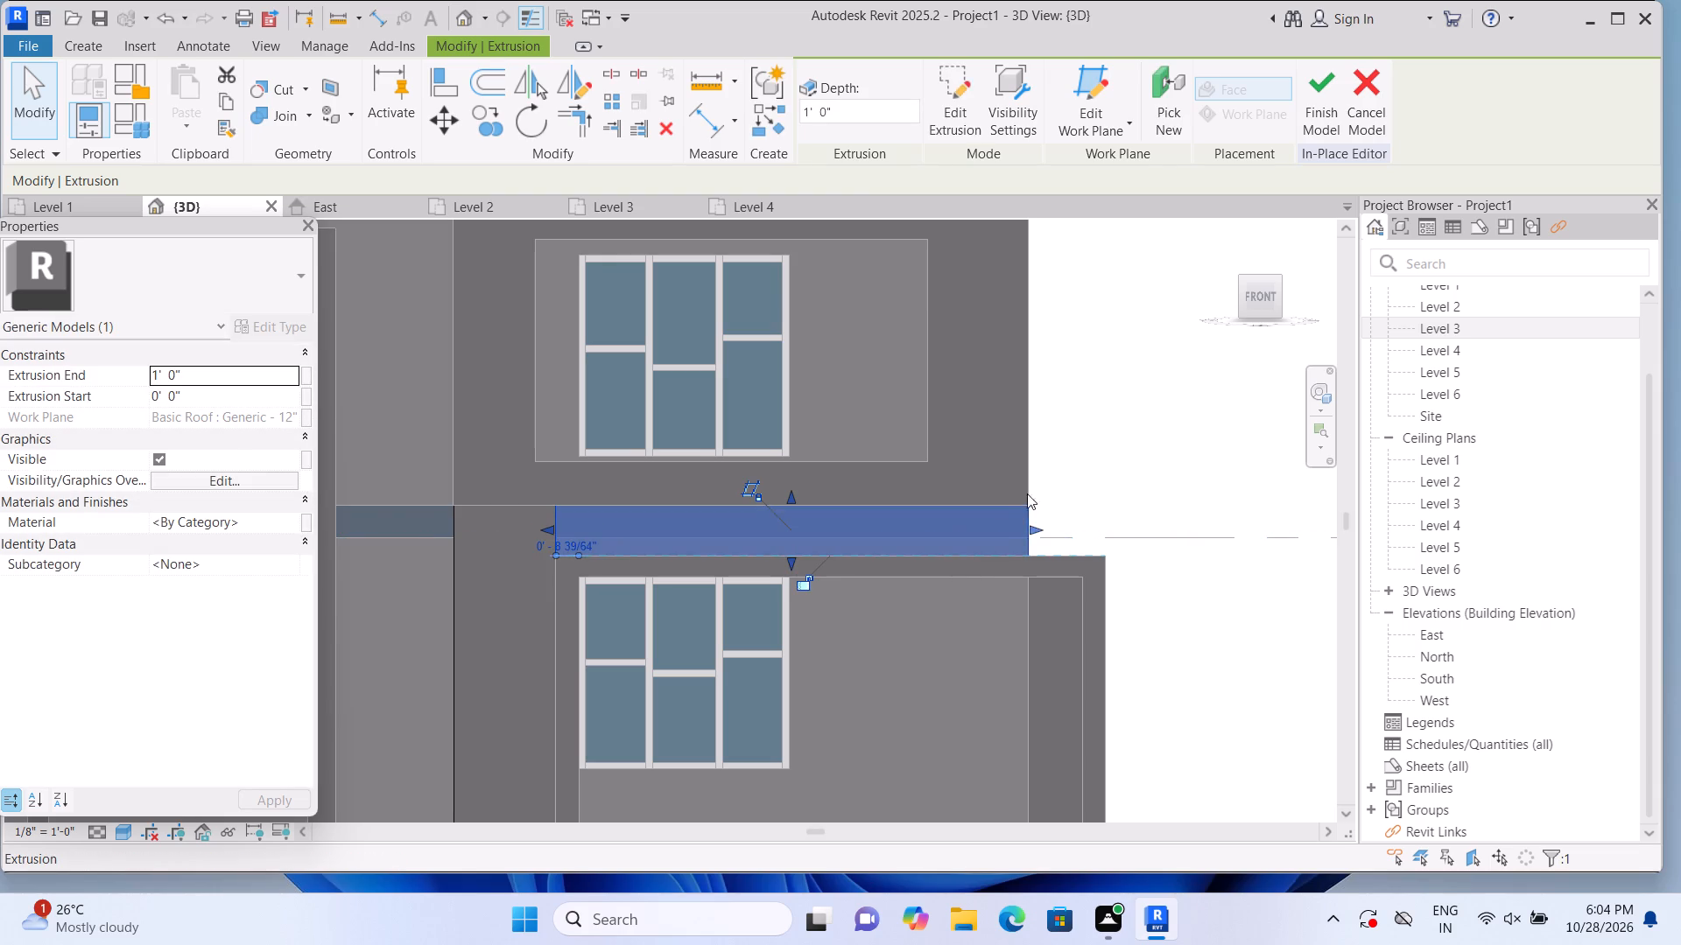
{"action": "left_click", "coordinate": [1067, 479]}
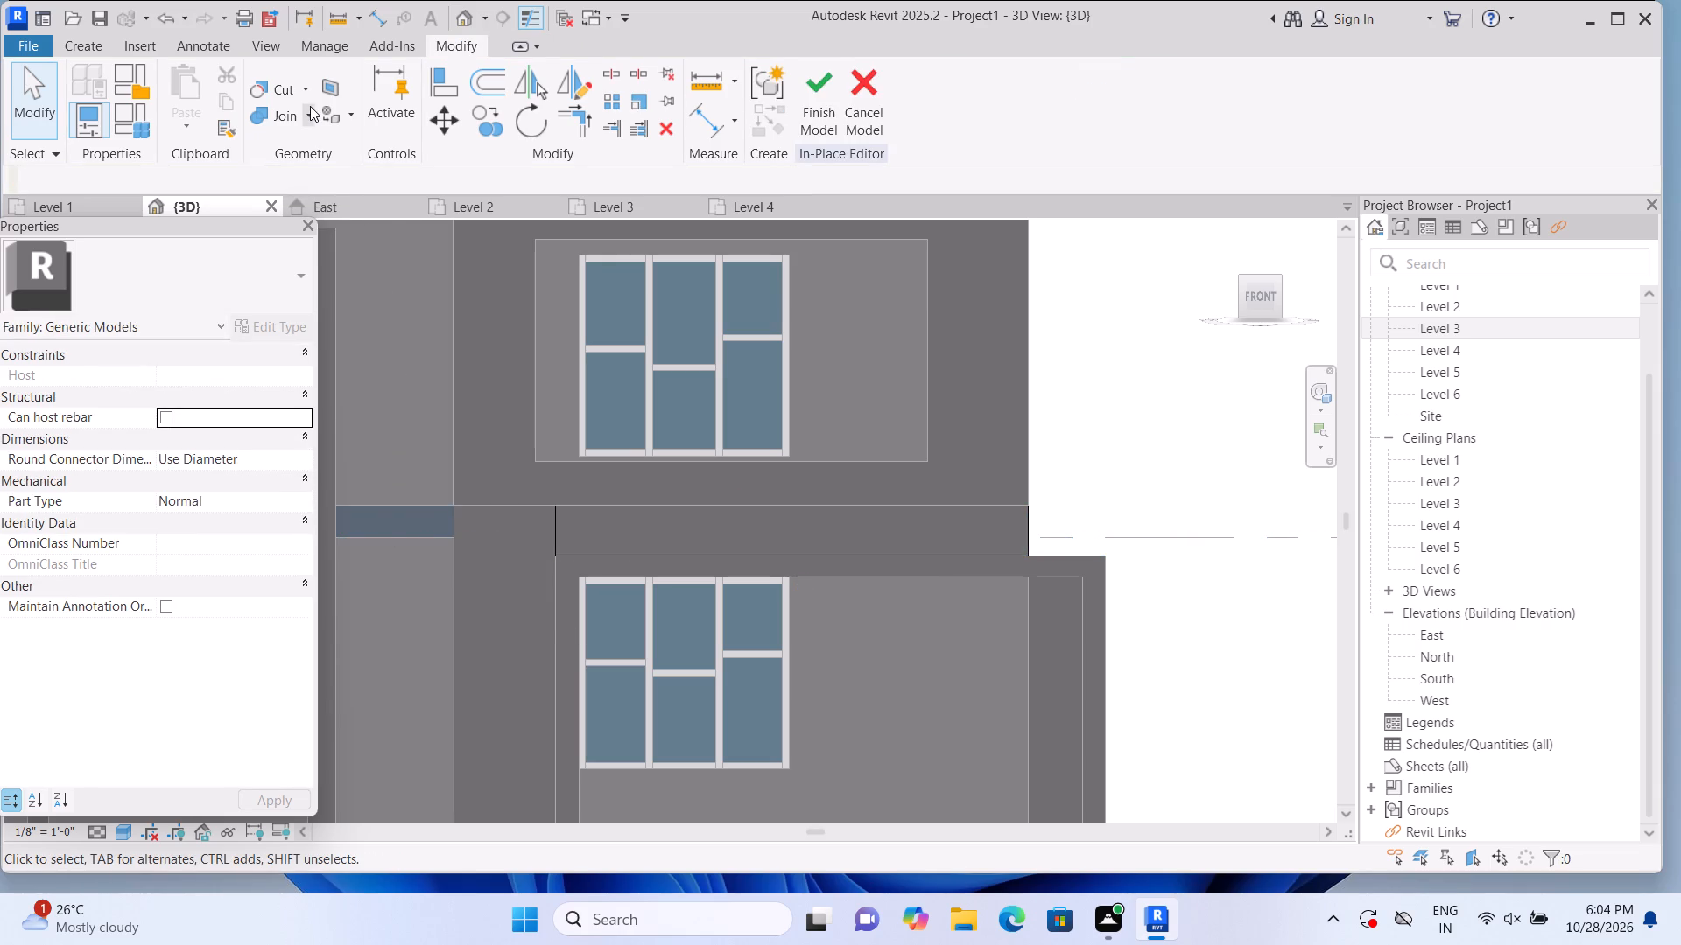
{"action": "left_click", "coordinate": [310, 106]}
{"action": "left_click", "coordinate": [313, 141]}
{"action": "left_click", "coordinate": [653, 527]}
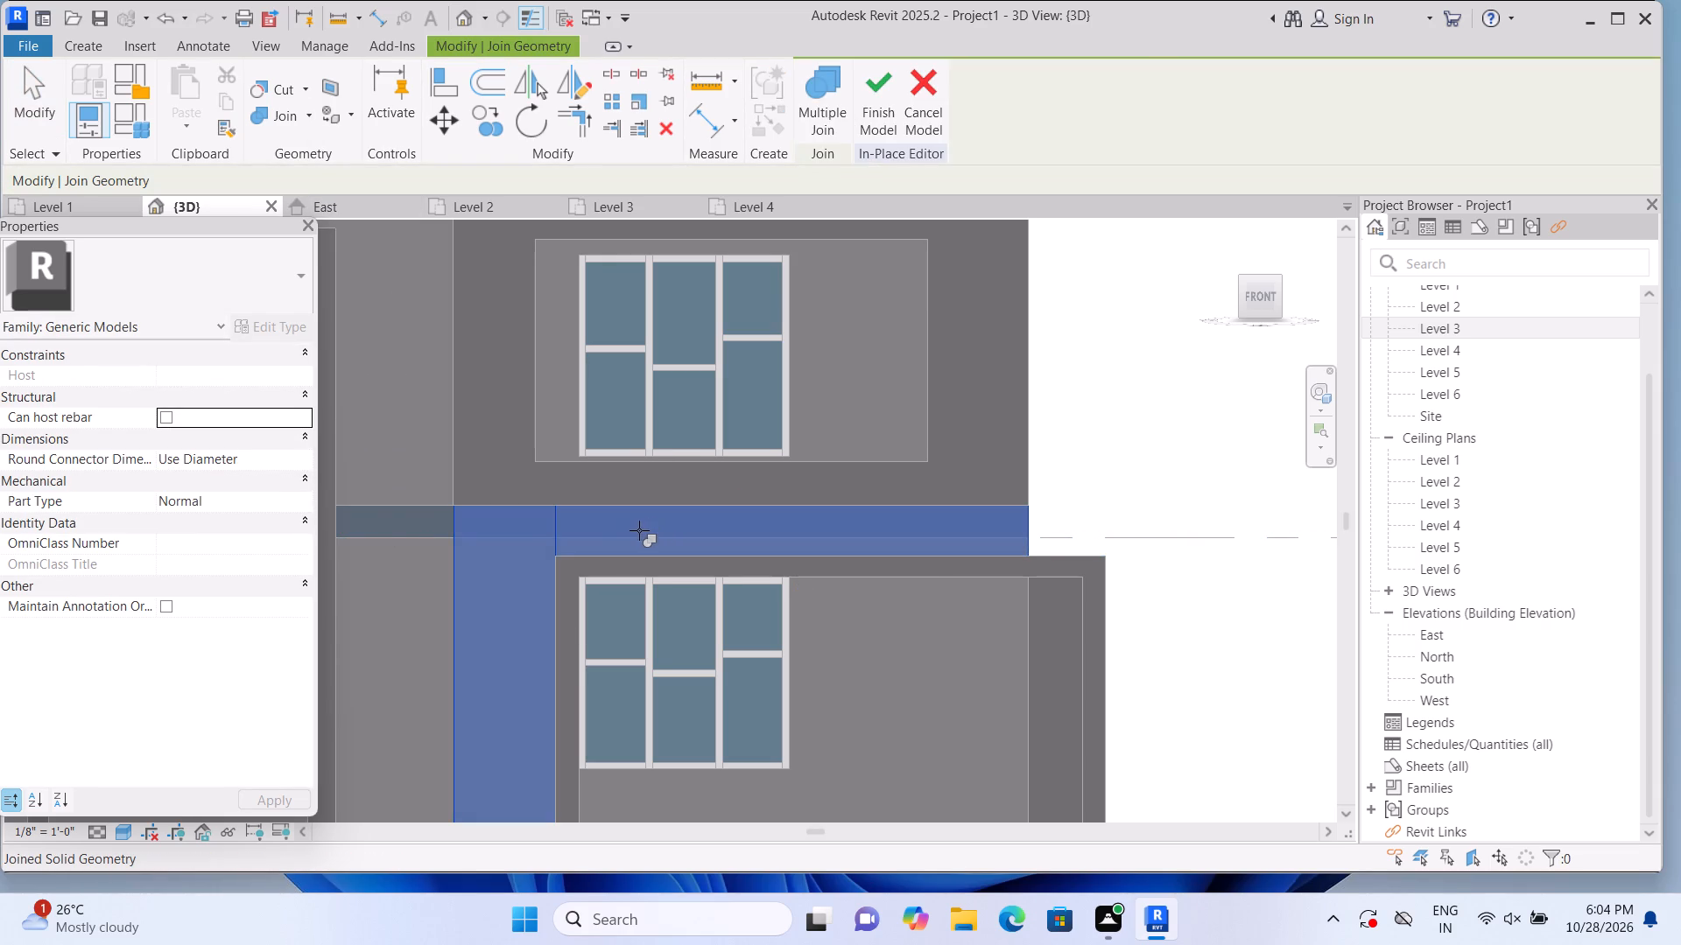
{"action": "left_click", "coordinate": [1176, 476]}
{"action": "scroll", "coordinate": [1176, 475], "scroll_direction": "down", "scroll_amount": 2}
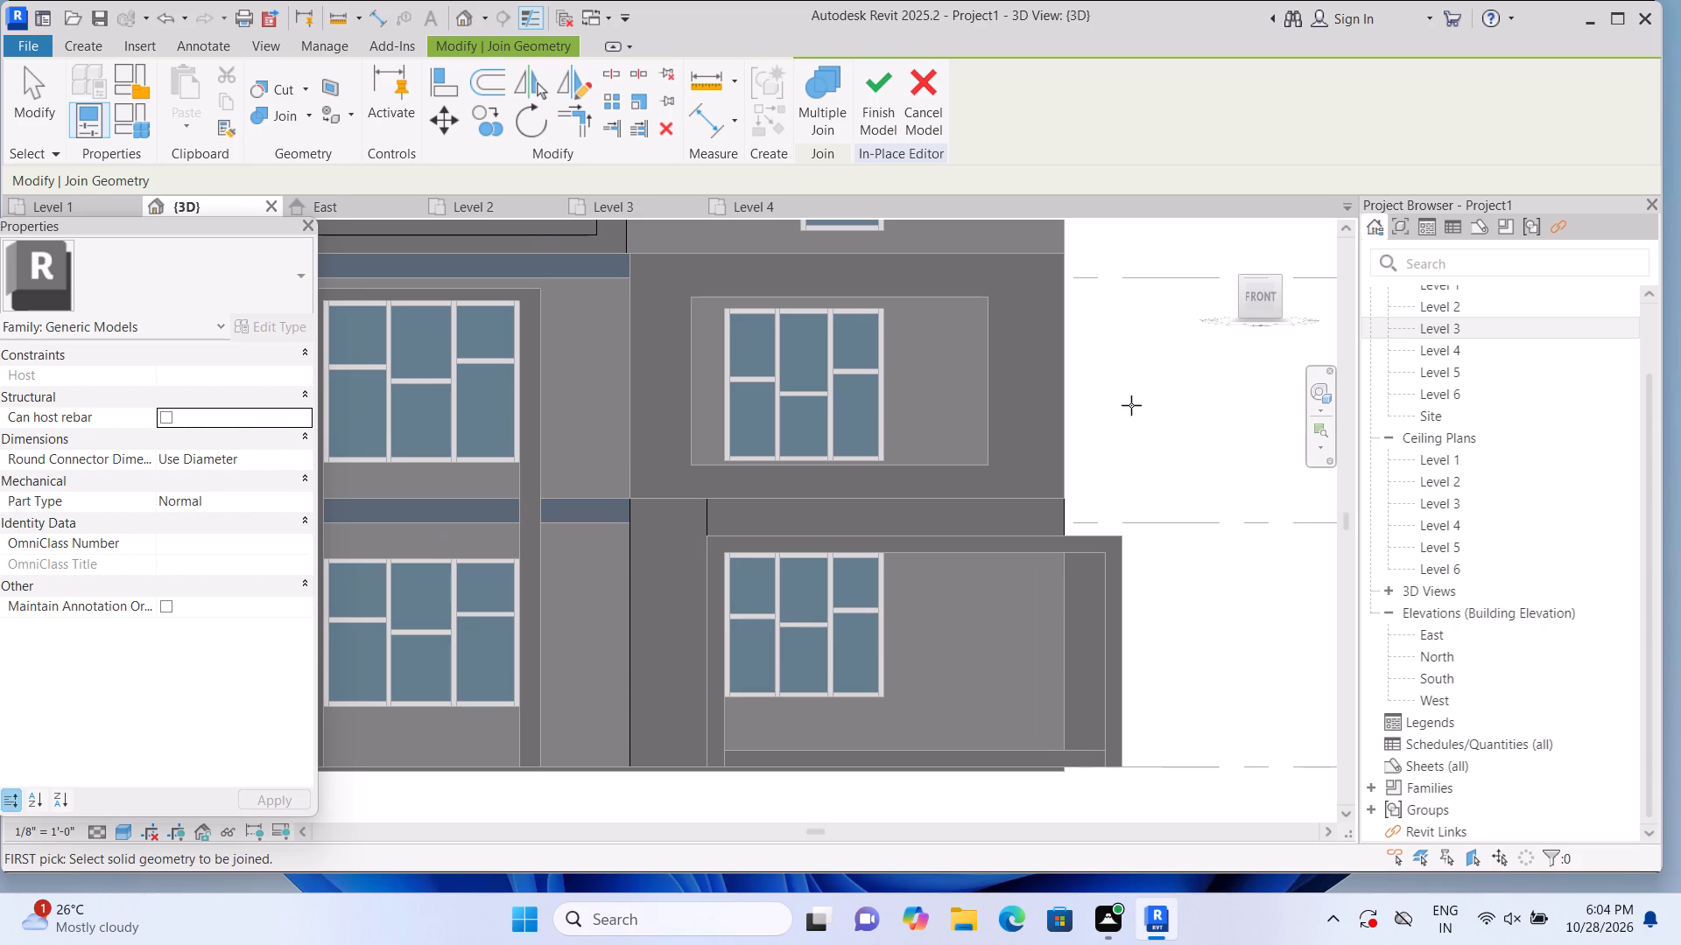
Start a void extrusion using the front face of the side panel beside the ground-floor window surround as its work plane.
{"action": "left_click", "coordinate": [97, 45]}
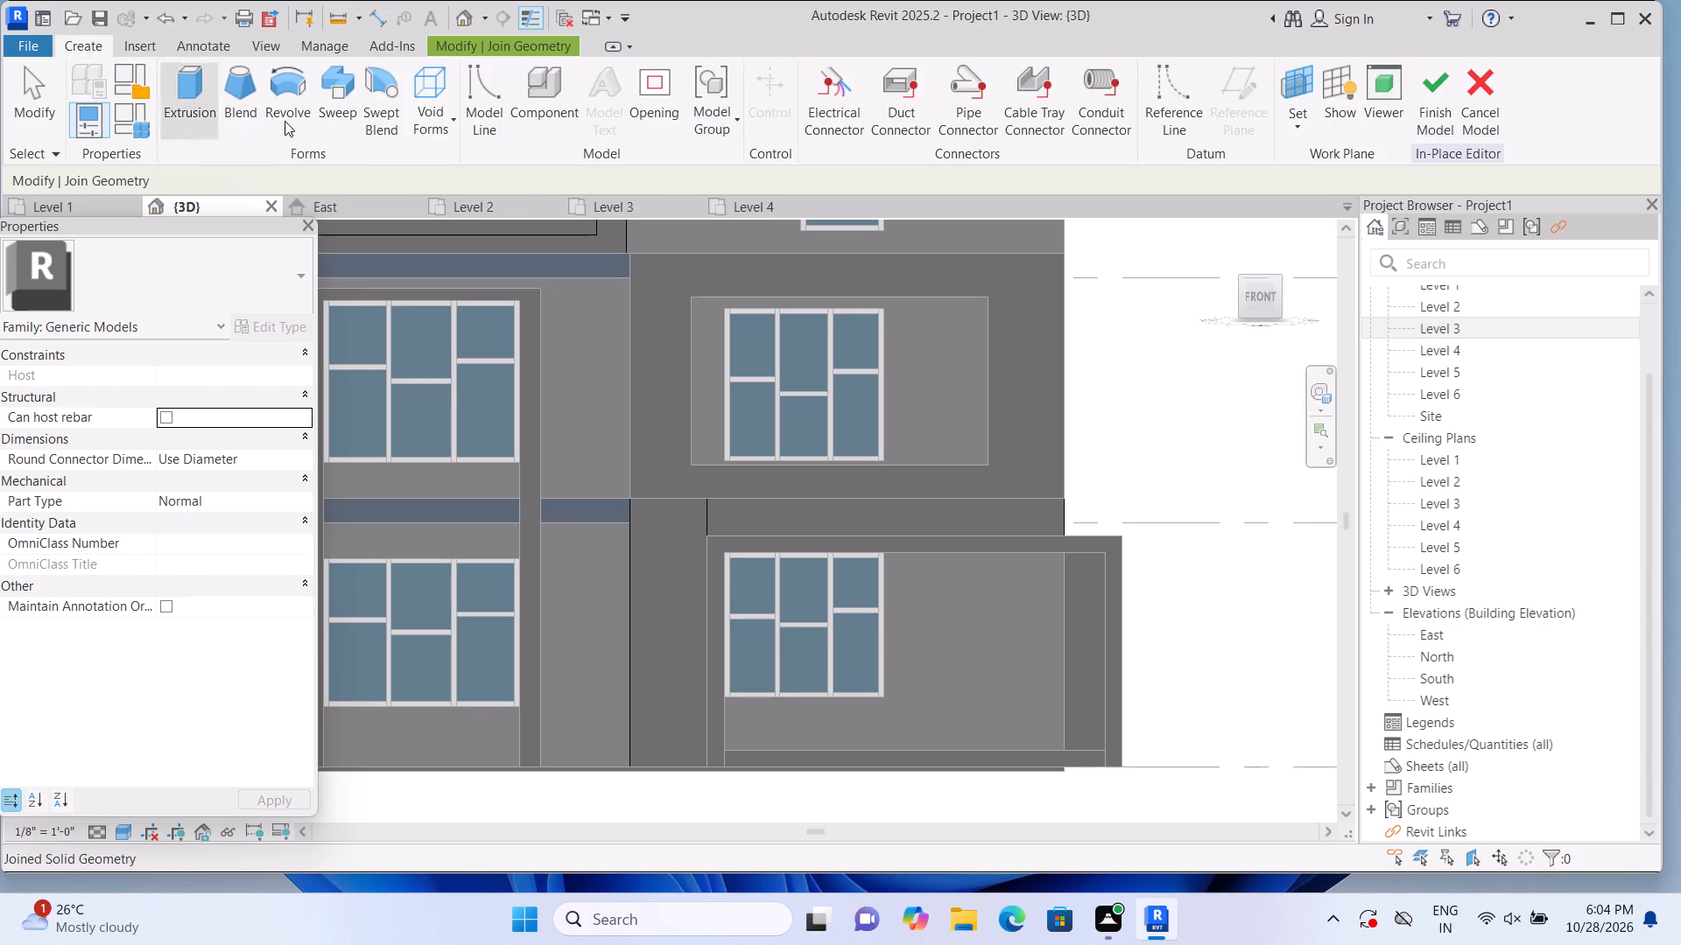
{"action": "left_click", "coordinate": [452, 121]}
{"action": "left_click", "coordinate": [475, 158]}
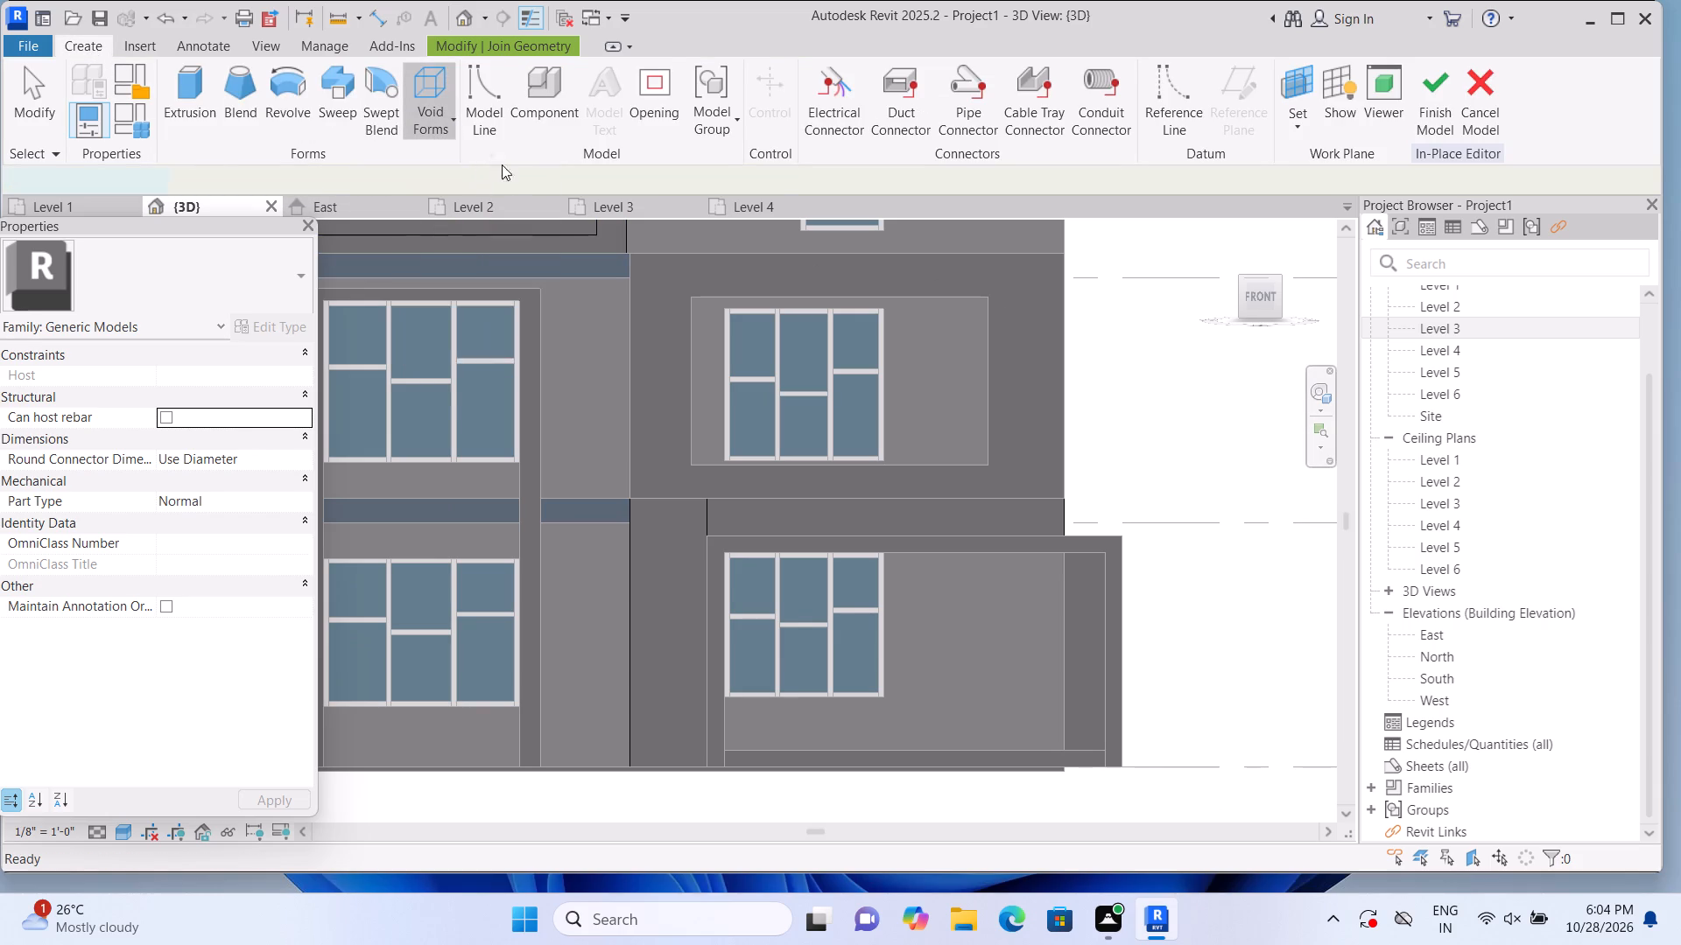
{"action": "left_click", "coordinate": [1142, 125]}
{"action": "left_click", "coordinate": [1147, 208]}
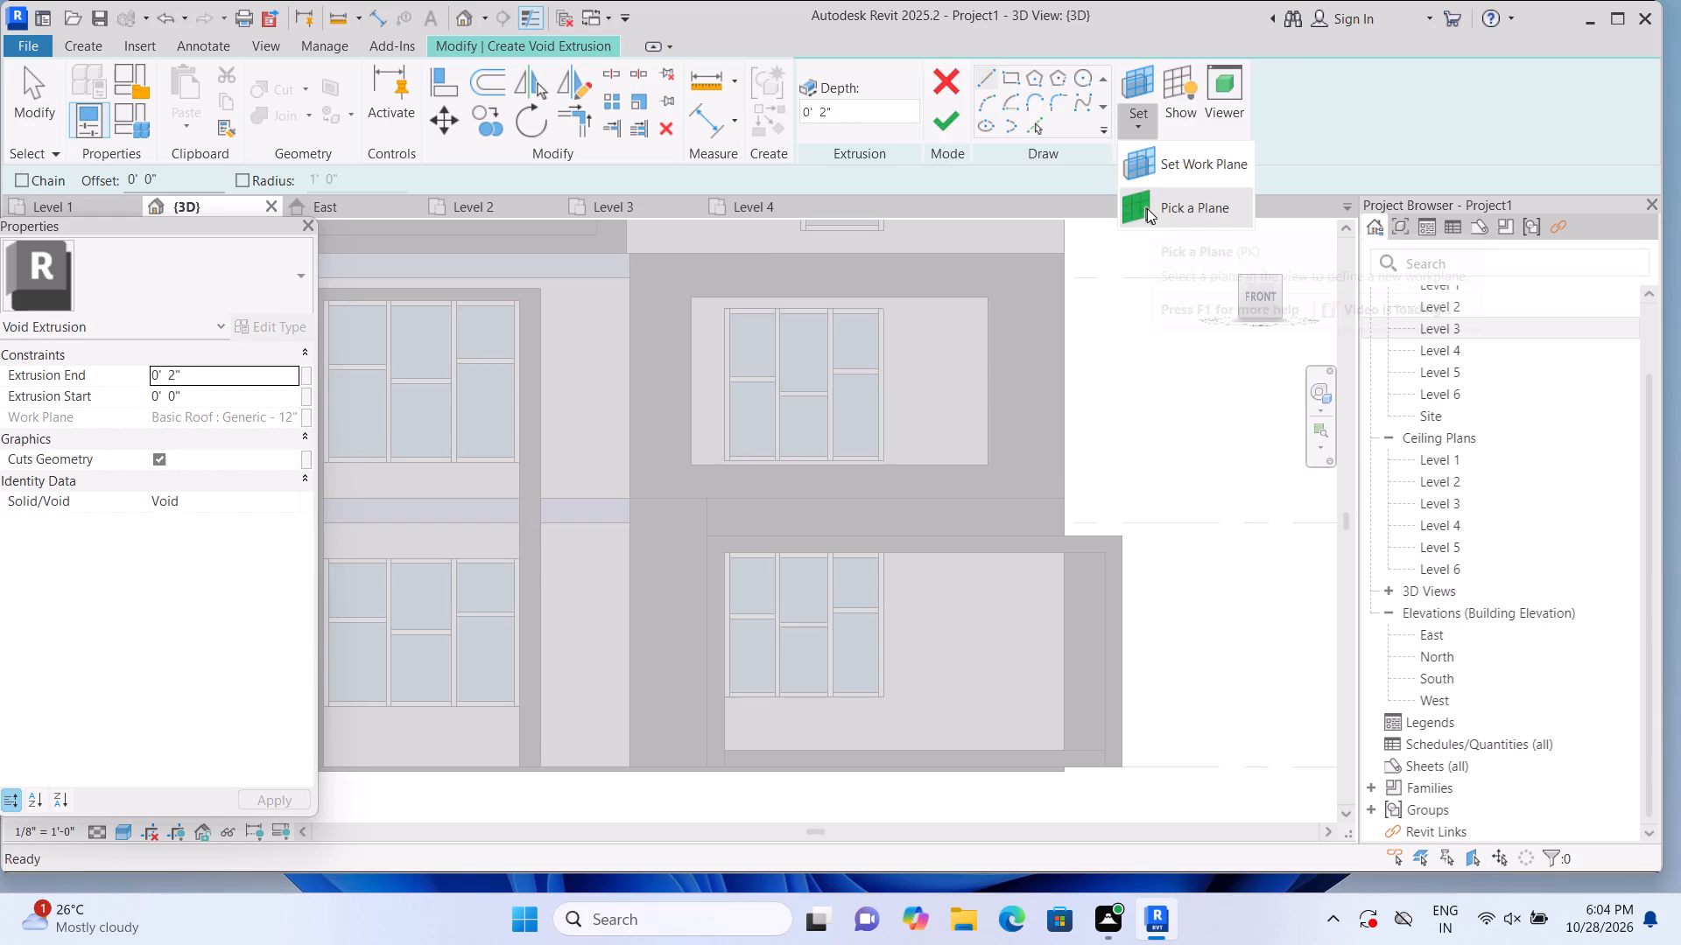
{"action": "left_click", "coordinate": [640, 577]}
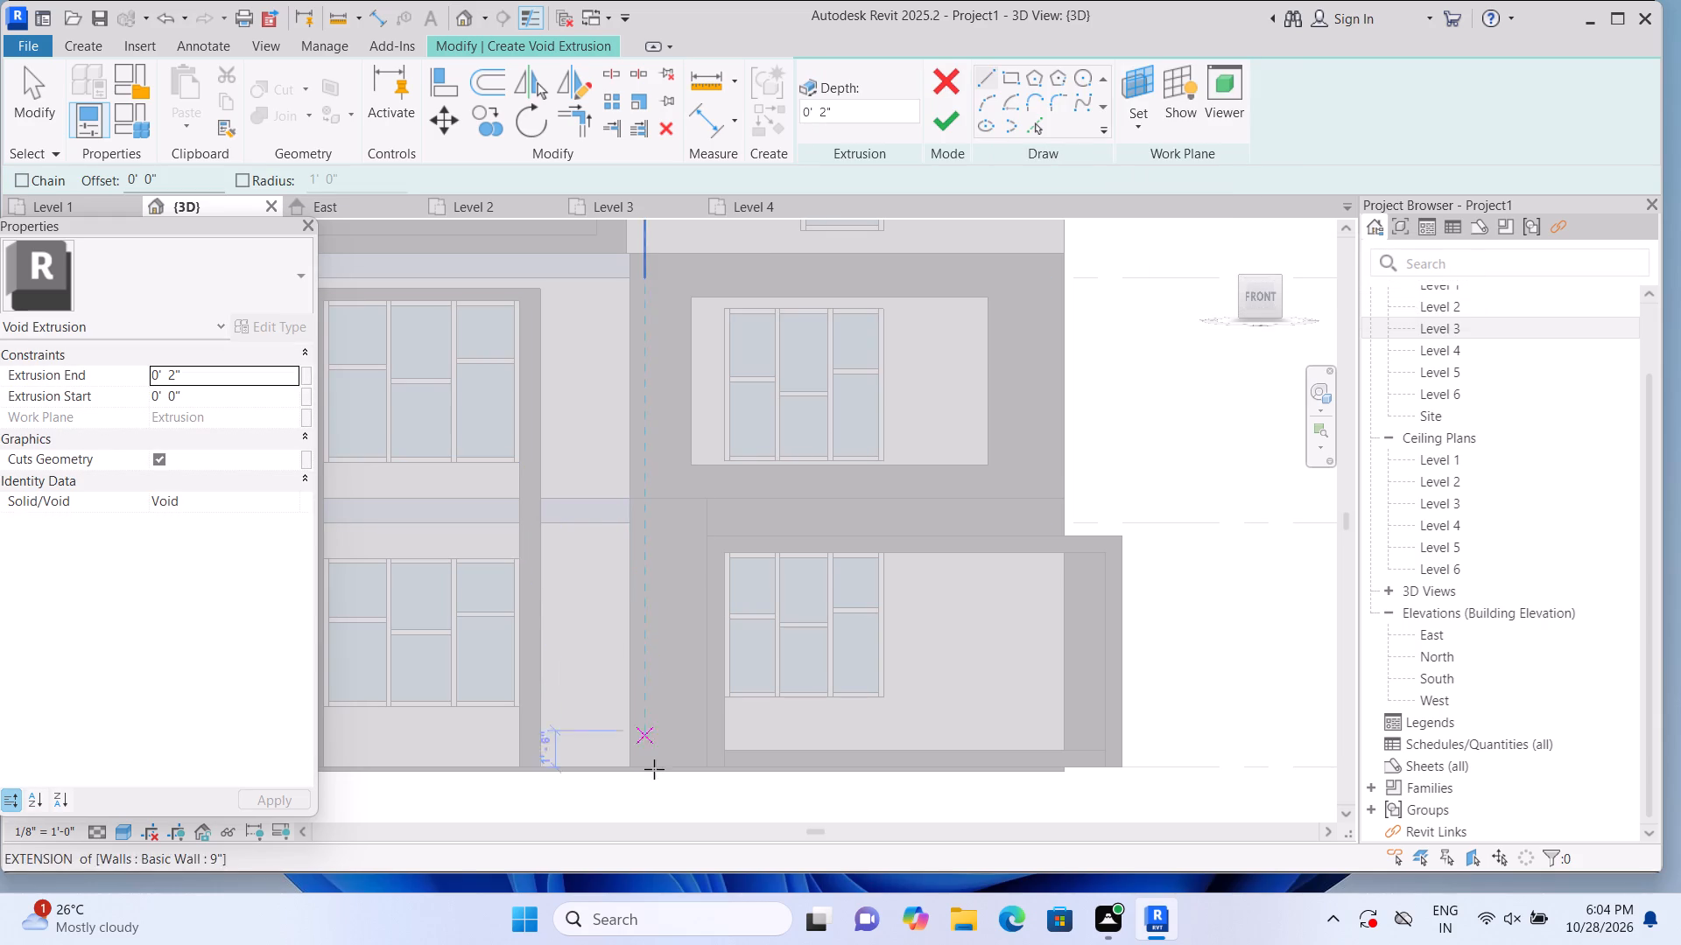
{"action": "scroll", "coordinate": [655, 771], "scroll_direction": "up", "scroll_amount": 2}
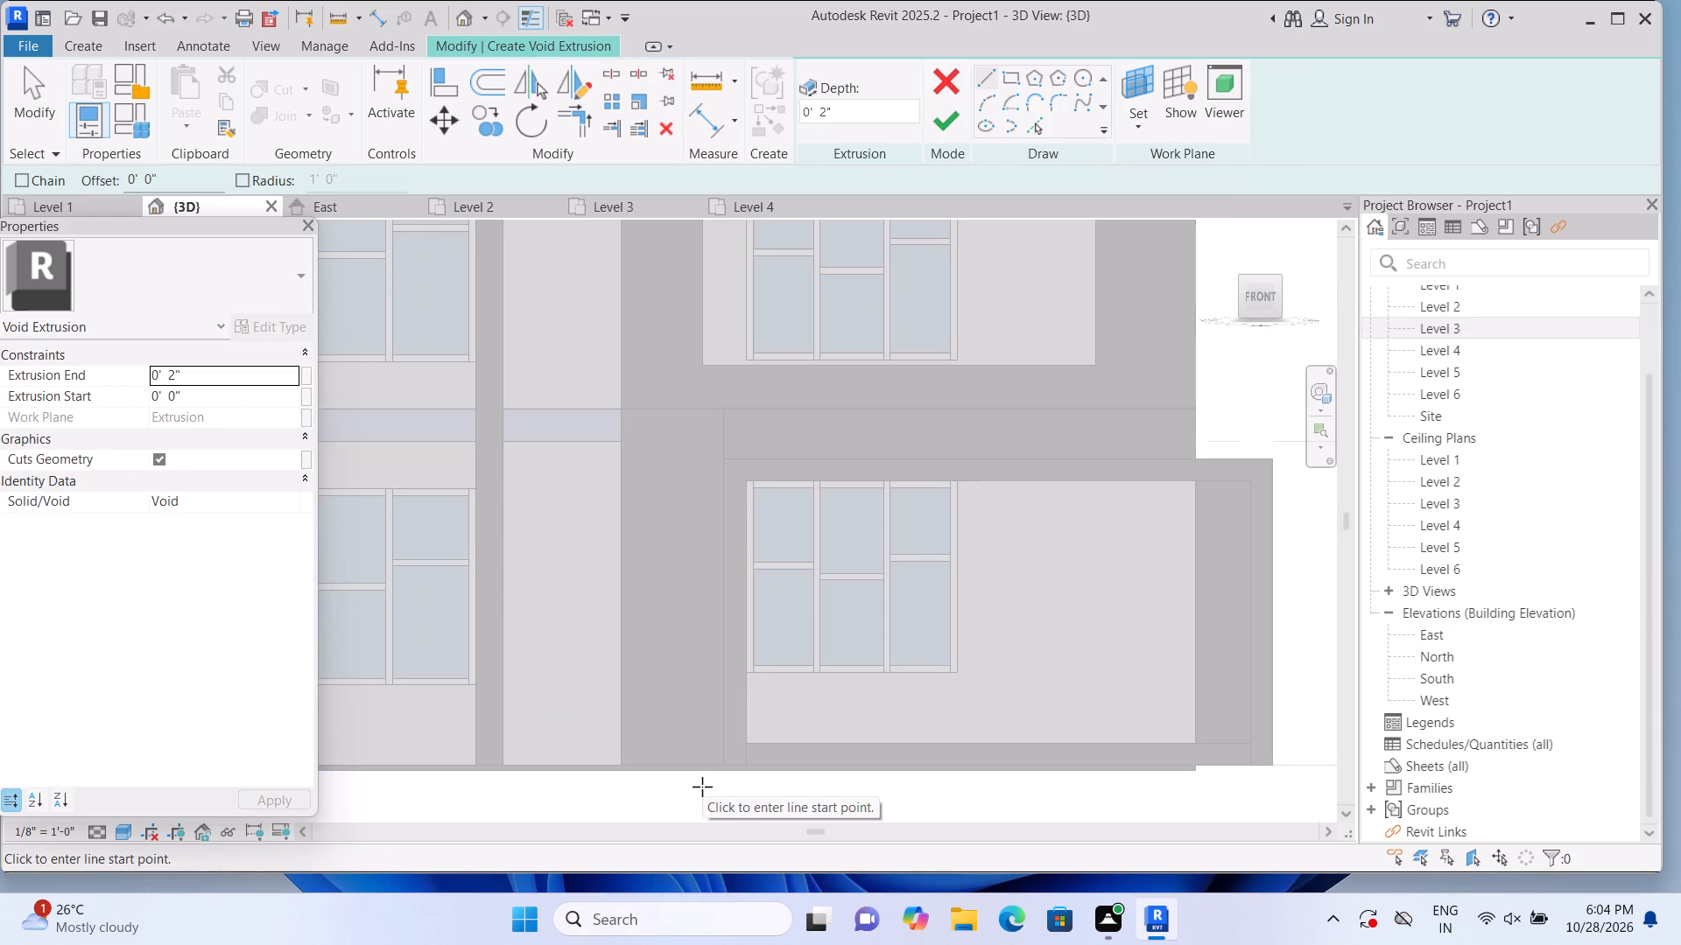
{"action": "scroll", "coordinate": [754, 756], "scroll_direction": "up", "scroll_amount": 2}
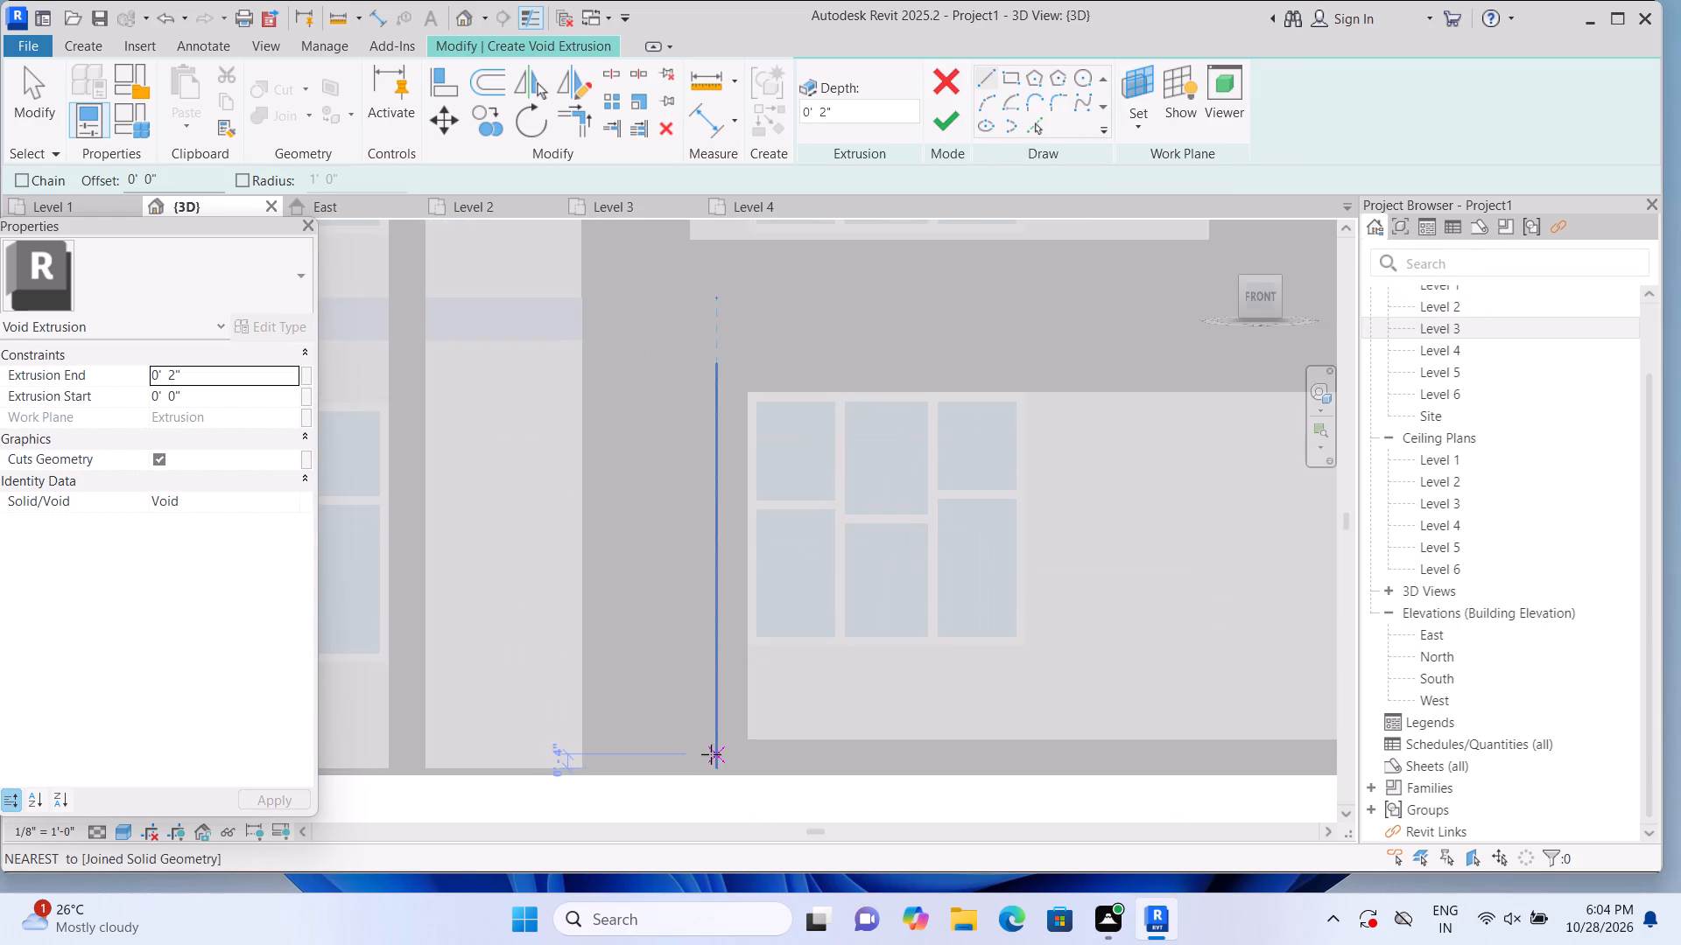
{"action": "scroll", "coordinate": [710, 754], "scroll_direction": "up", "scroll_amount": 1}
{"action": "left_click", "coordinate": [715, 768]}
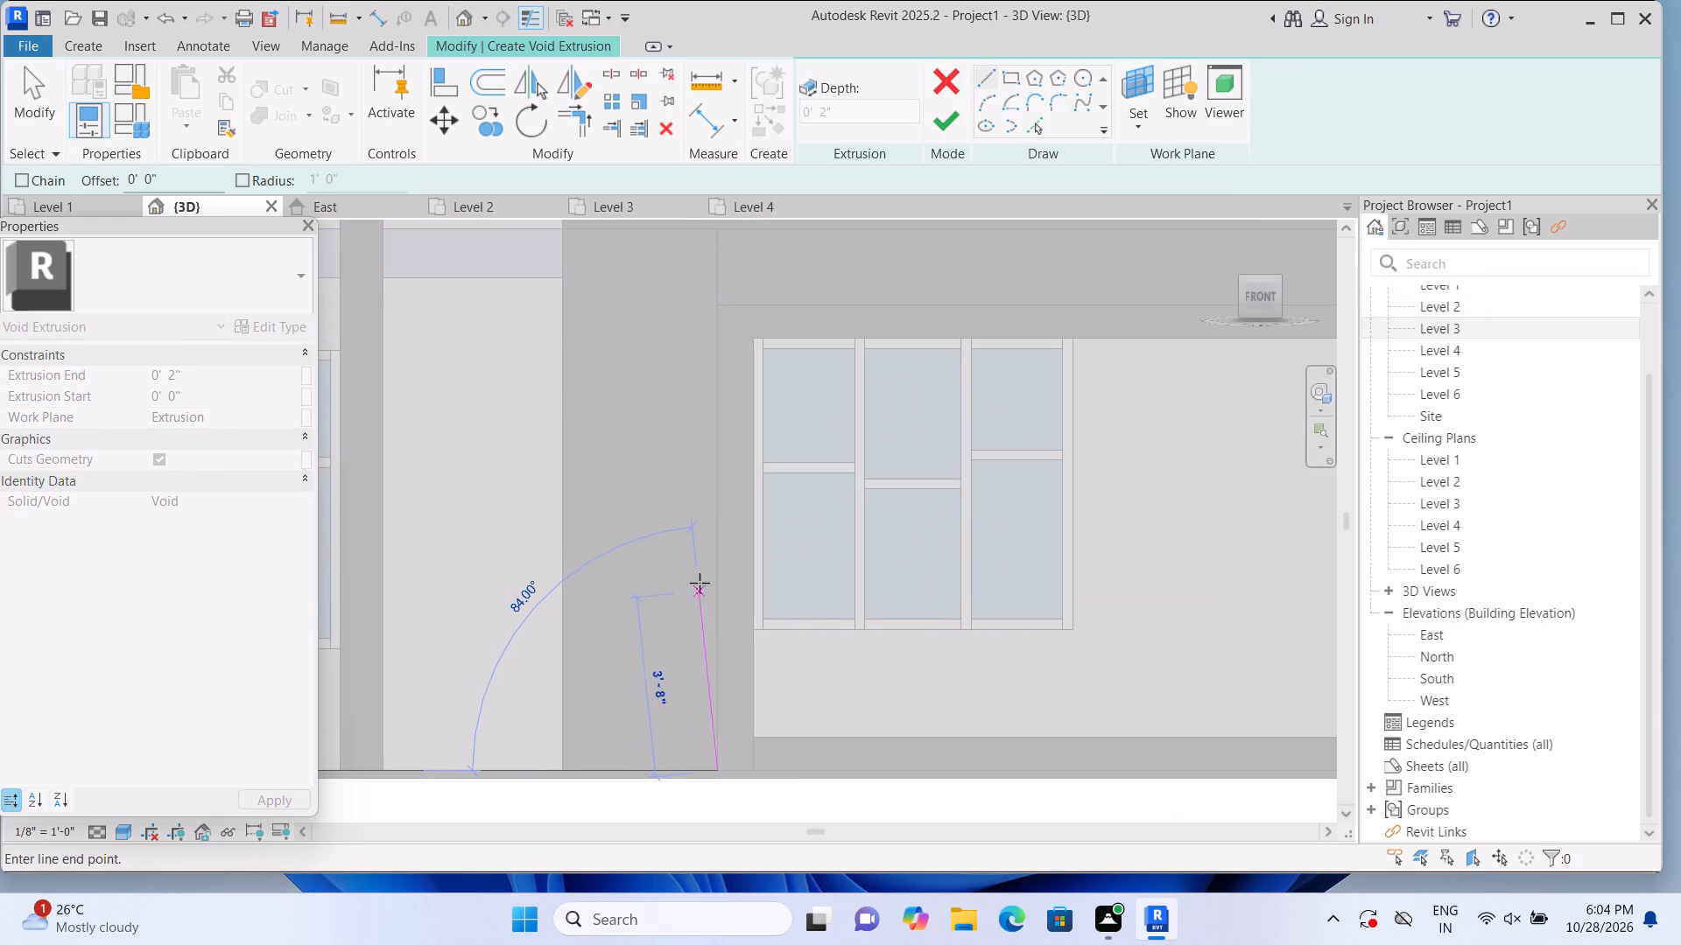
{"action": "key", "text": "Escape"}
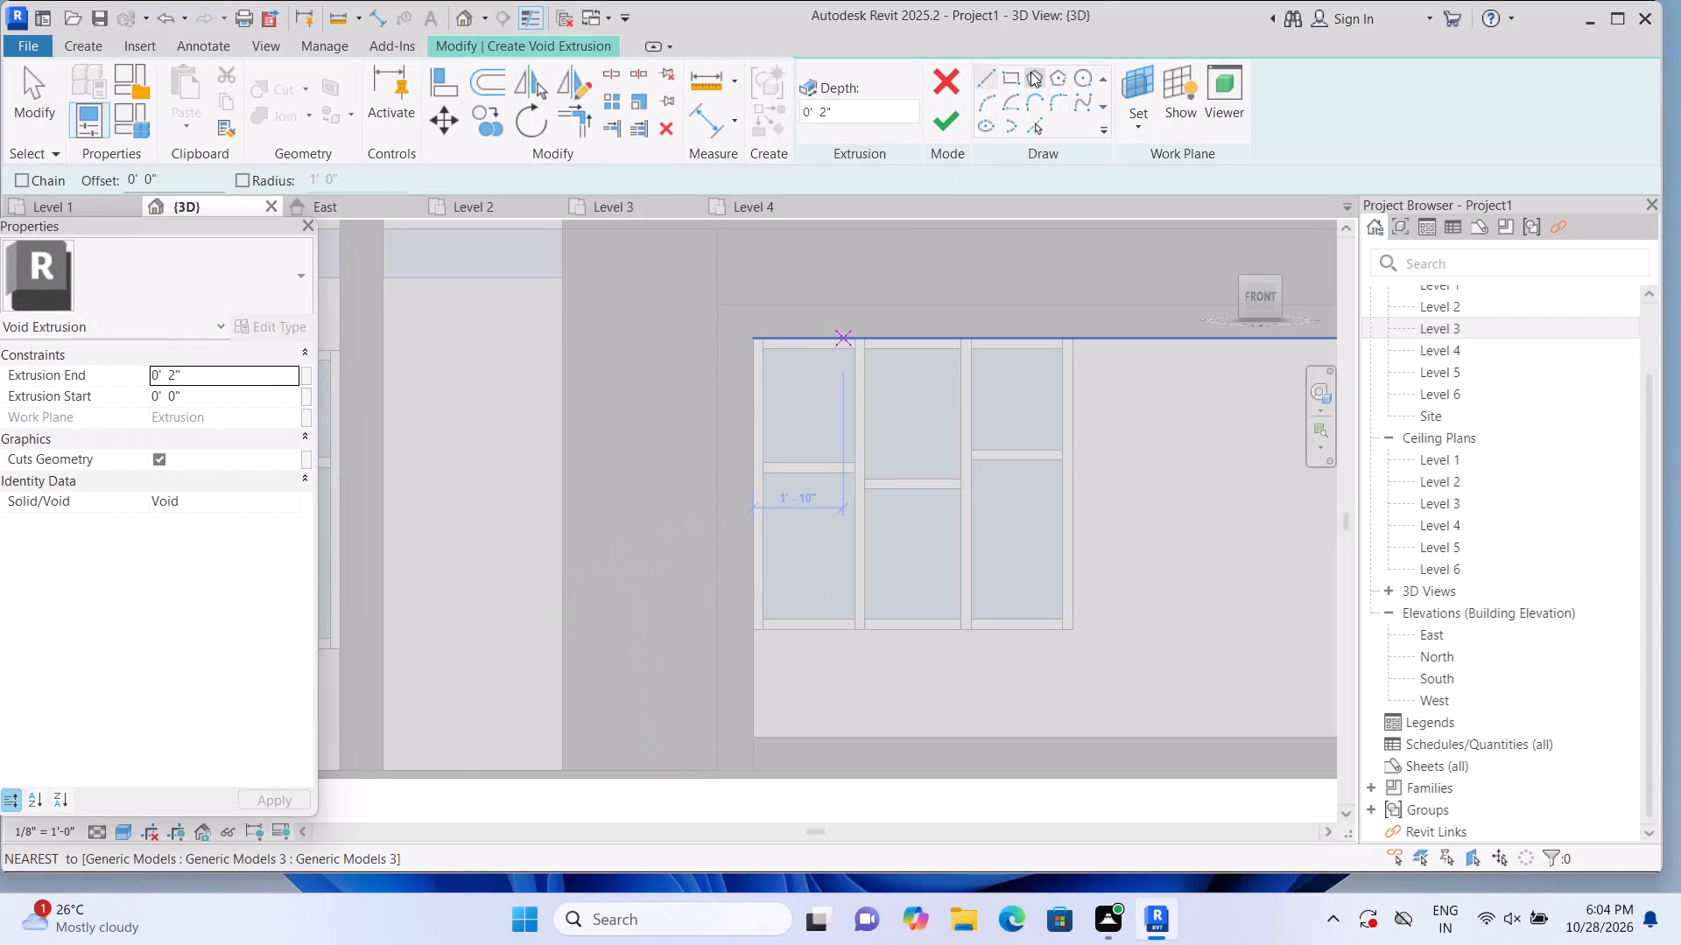
Draw a vertical void rectangle about 2" wide and 11' 0" high along the side panel's edge next to the window surround.
{"action": "left_click", "coordinate": [1016, 75]}
{"action": "scroll", "coordinate": [642, 913], "scroll_direction": "up", "scroll_amount": 1}
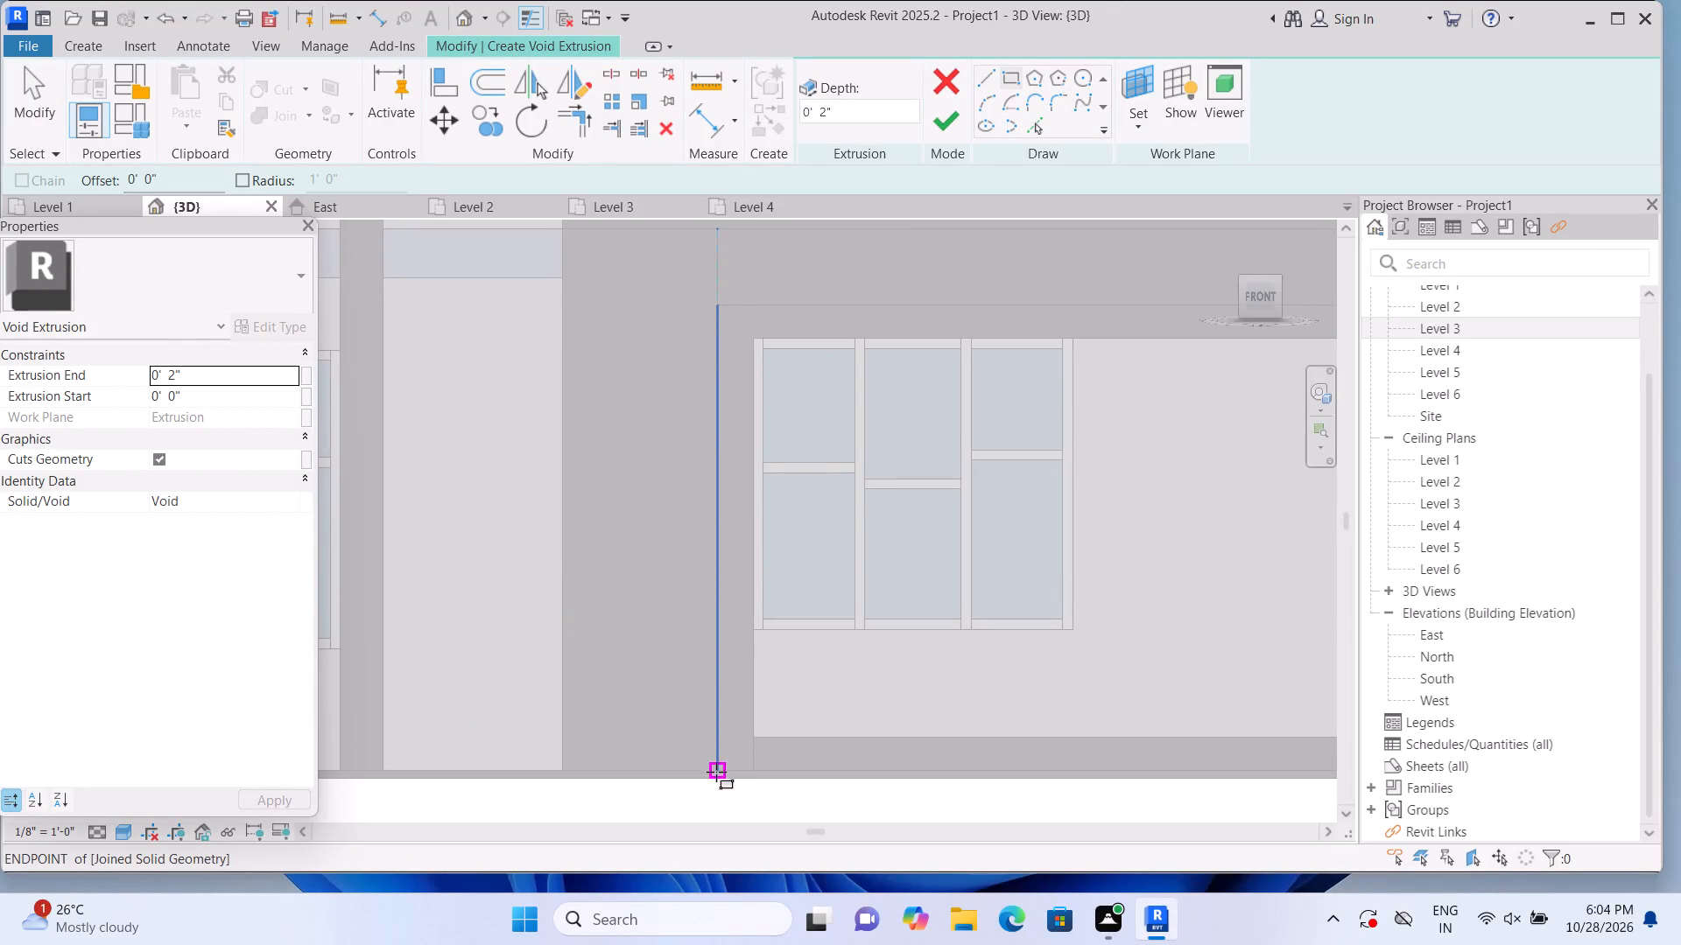
{"action": "left_click", "coordinate": [716, 771]}
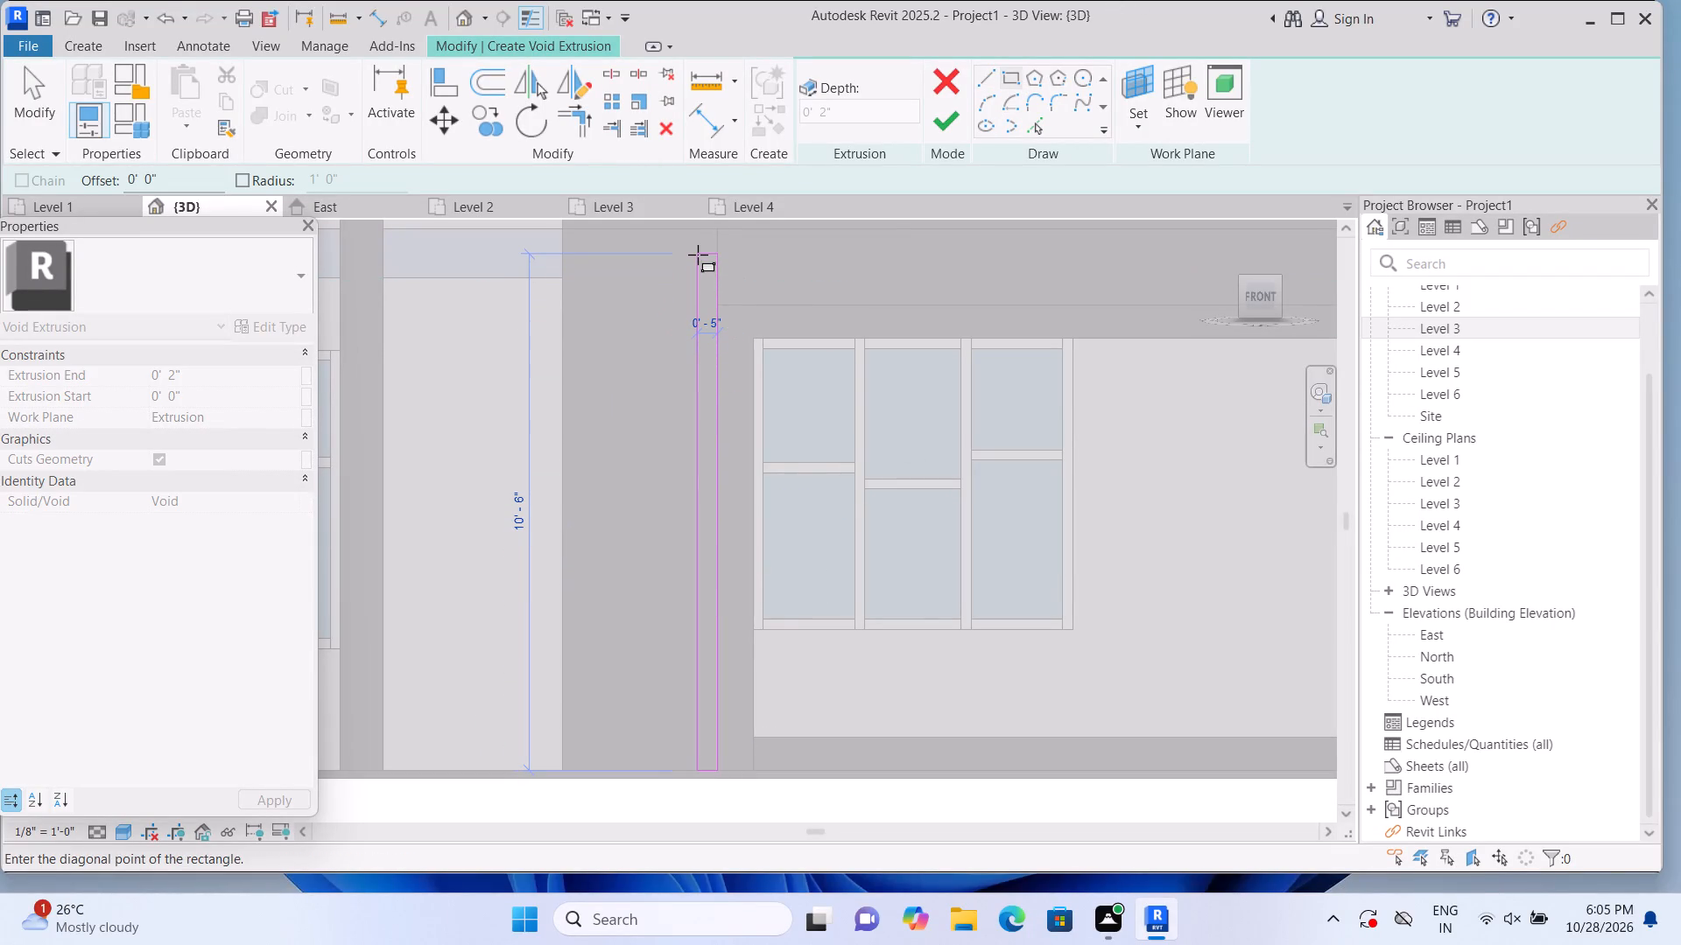
{"action": "middle_click_drag", "start_coordinate": [695, 249], "coordinate": [690, 352]}
{"action": "scroll", "coordinate": [682, 331], "scroll_direction": "up", "scroll_amount": 1}
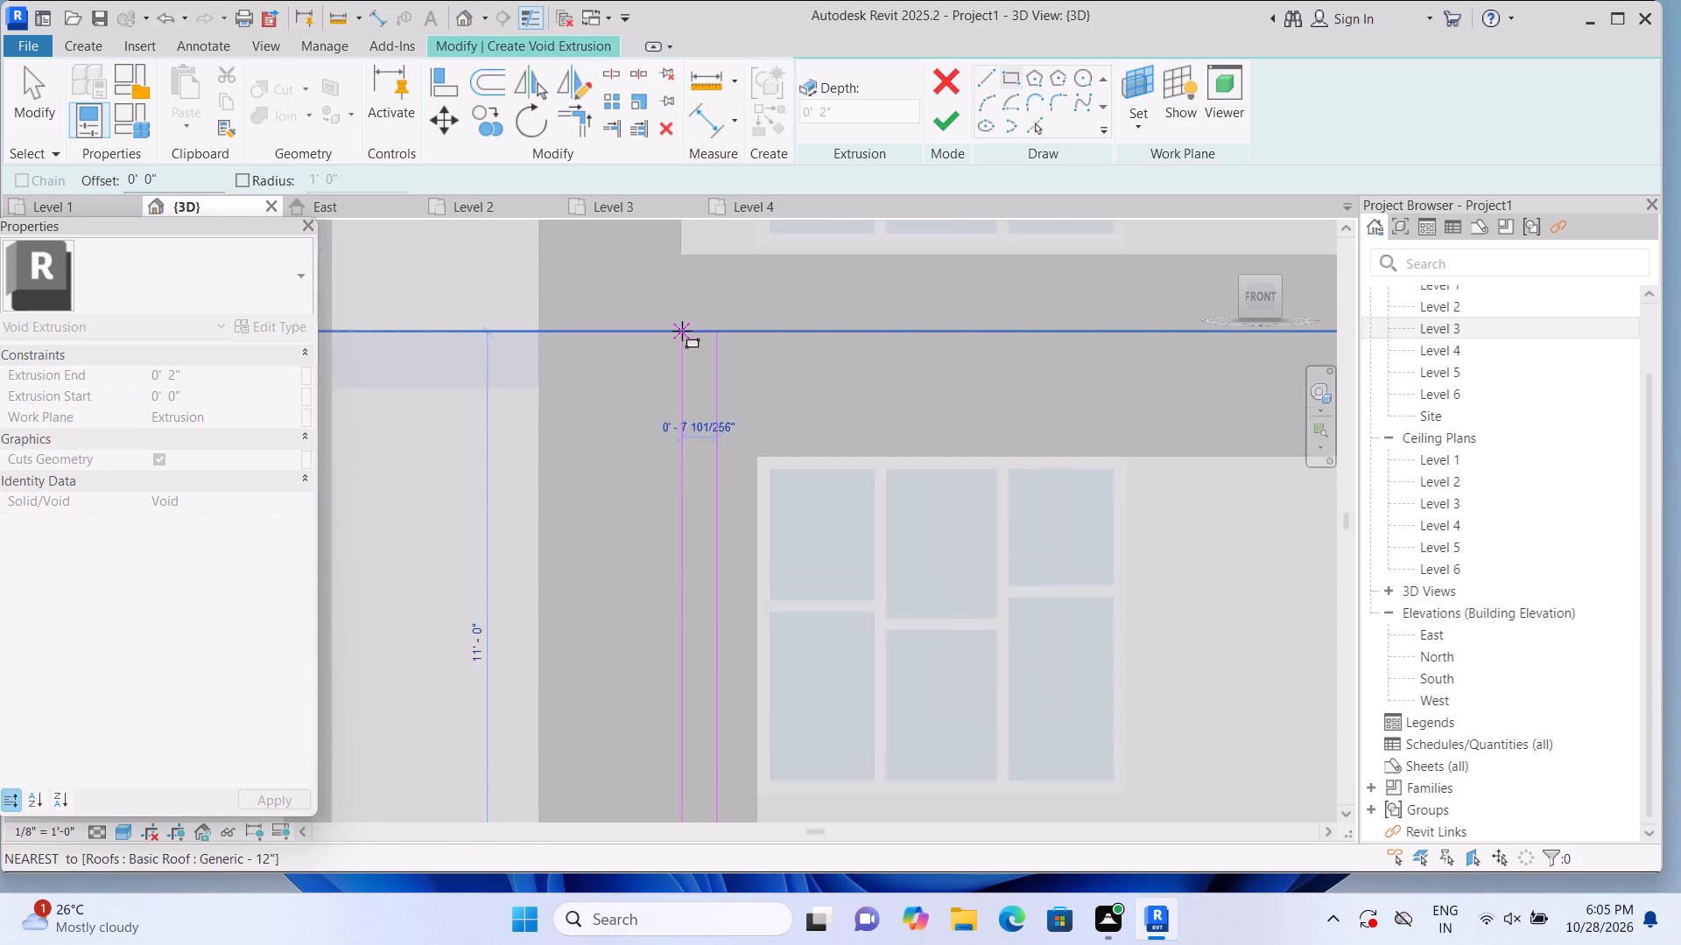
{"action": "scroll", "coordinate": [682, 331], "scroll_direction": "up", "scroll_amount": 1}
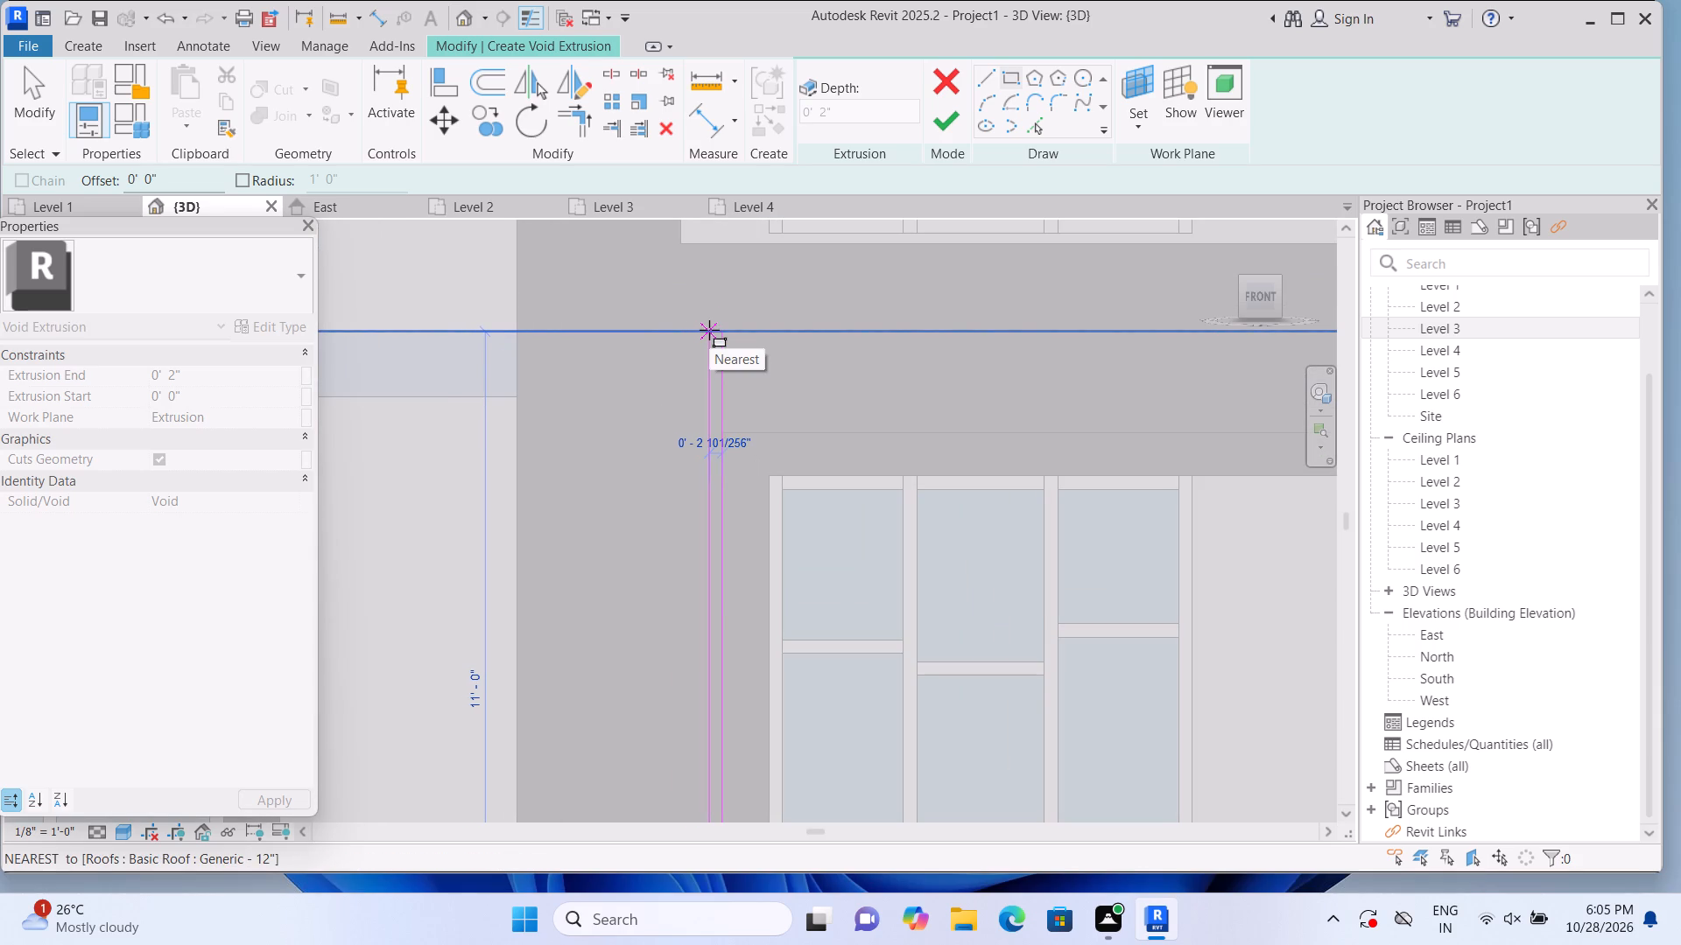
{"action": "scroll", "coordinate": [709, 330], "scroll_direction": "up", "scroll_amount": 1}
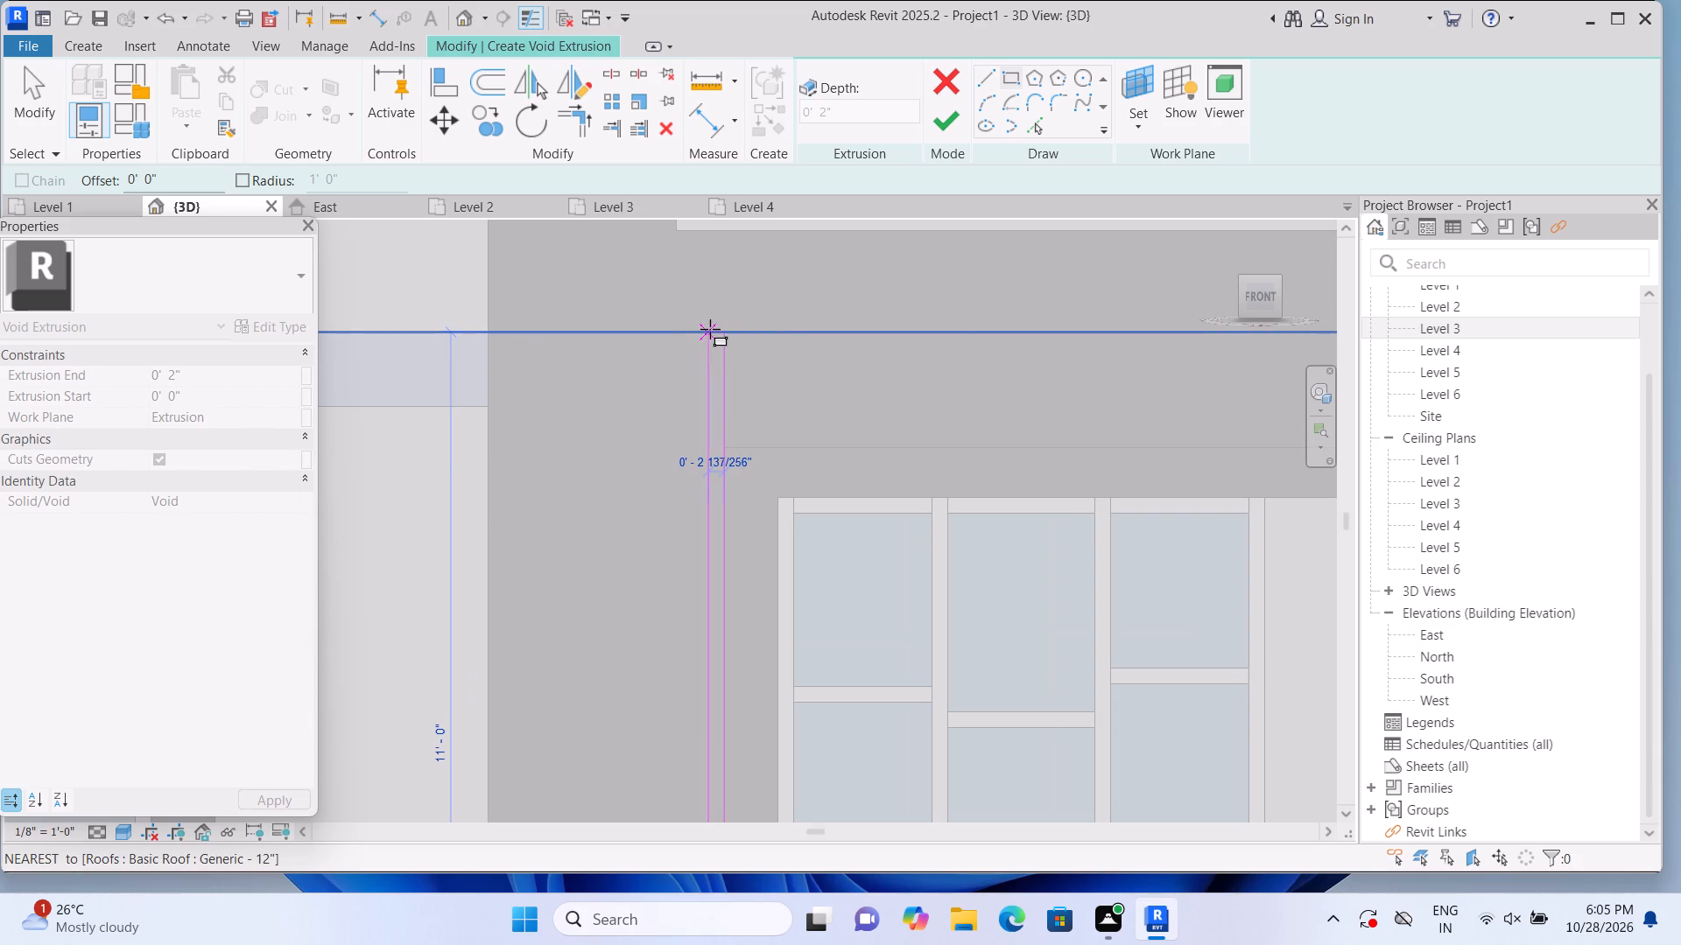
{"action": "left_click", "coordinate": [712, 329]}
{"action": "scroll", "coordinate": [642, 498], "scroll_direction": "down", "scroll_amount": 3}
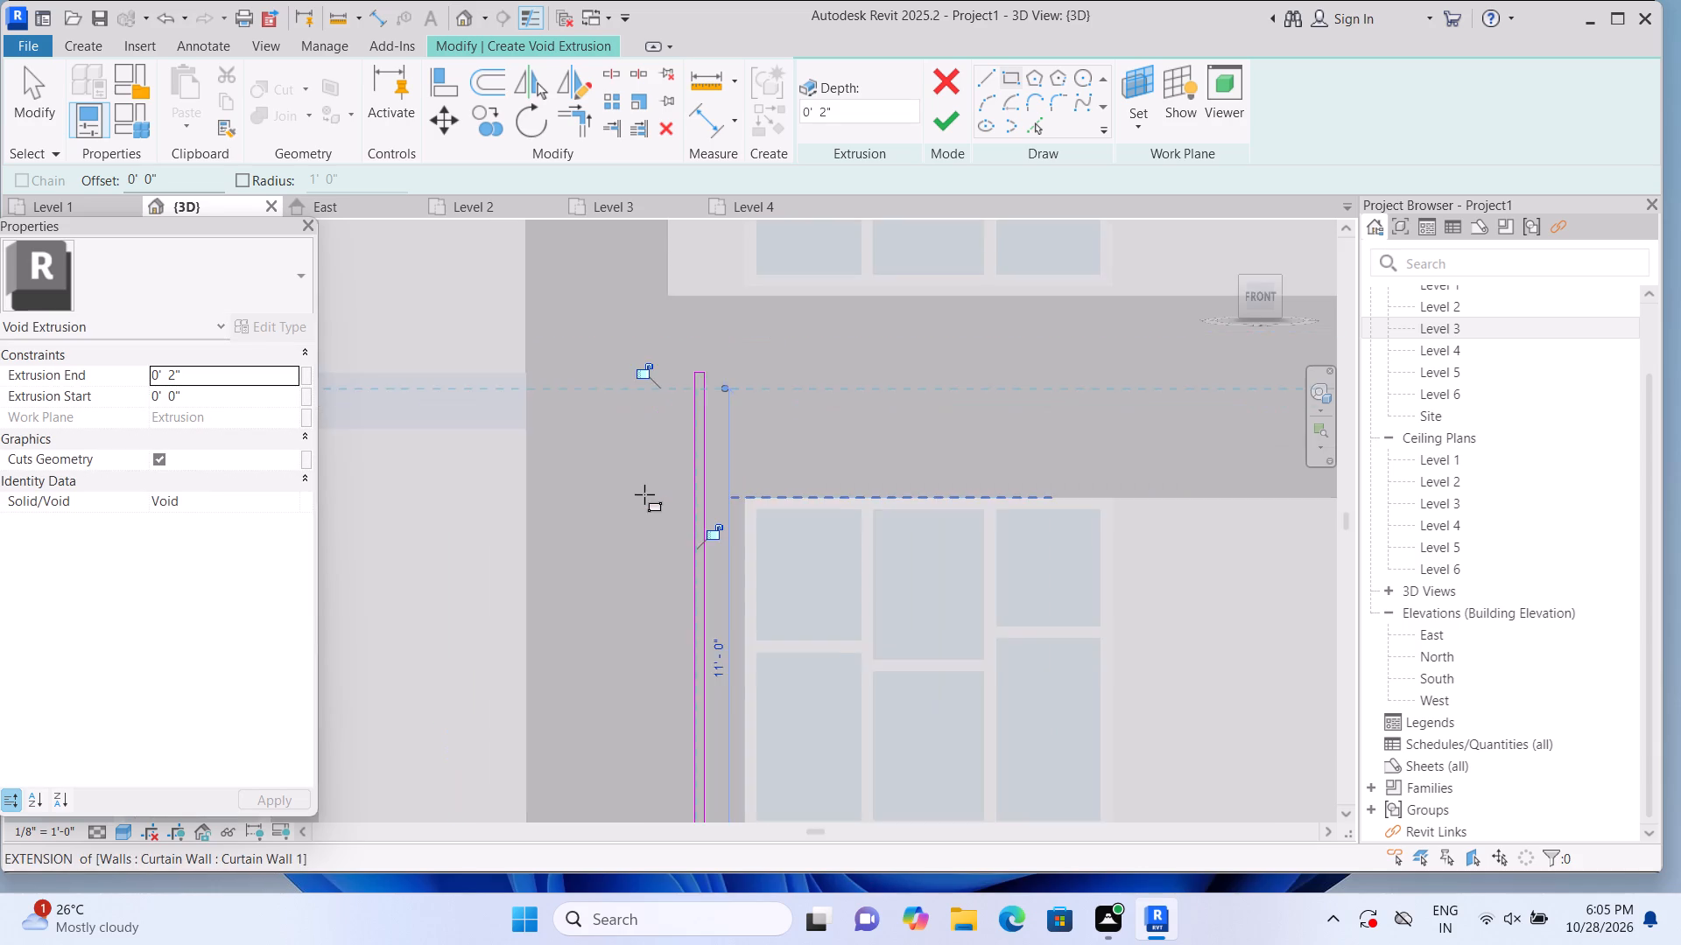
{"action": "scroll", "coordinate": [644, 494], "scroll_direction": "down", "scroll_amount": 3}
{"action": "scroll", "coordinate": [637, 634], "scroll_direction": "down", "scroll_amount": 2}
{"action": "key", "text": "Escape"}
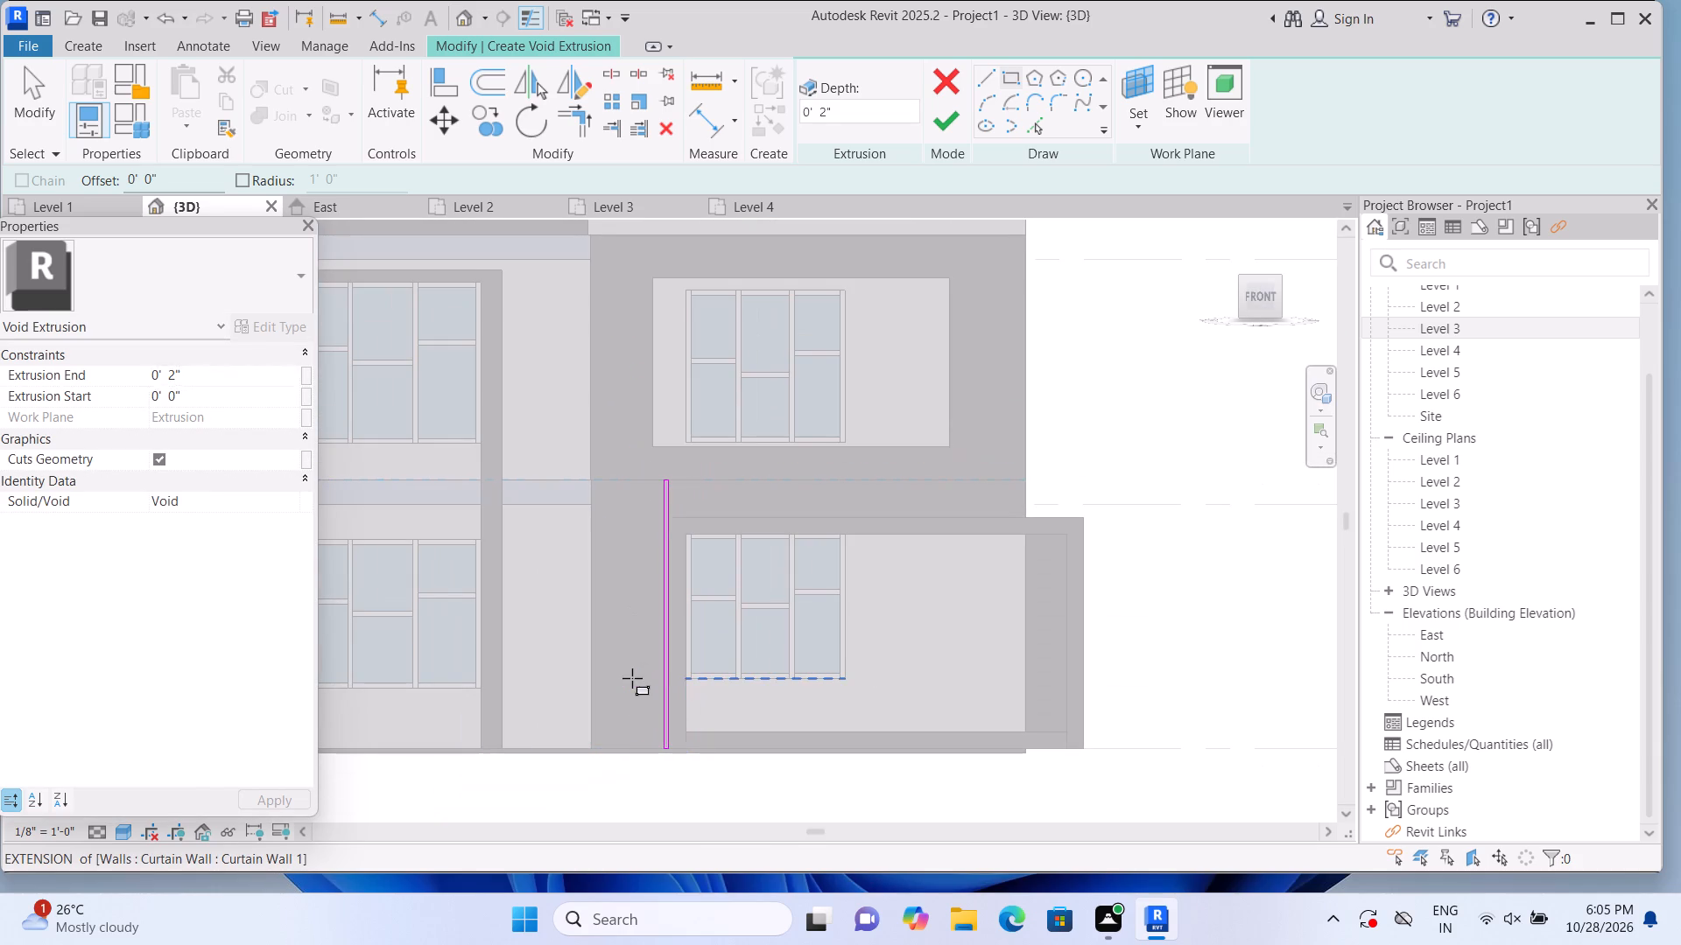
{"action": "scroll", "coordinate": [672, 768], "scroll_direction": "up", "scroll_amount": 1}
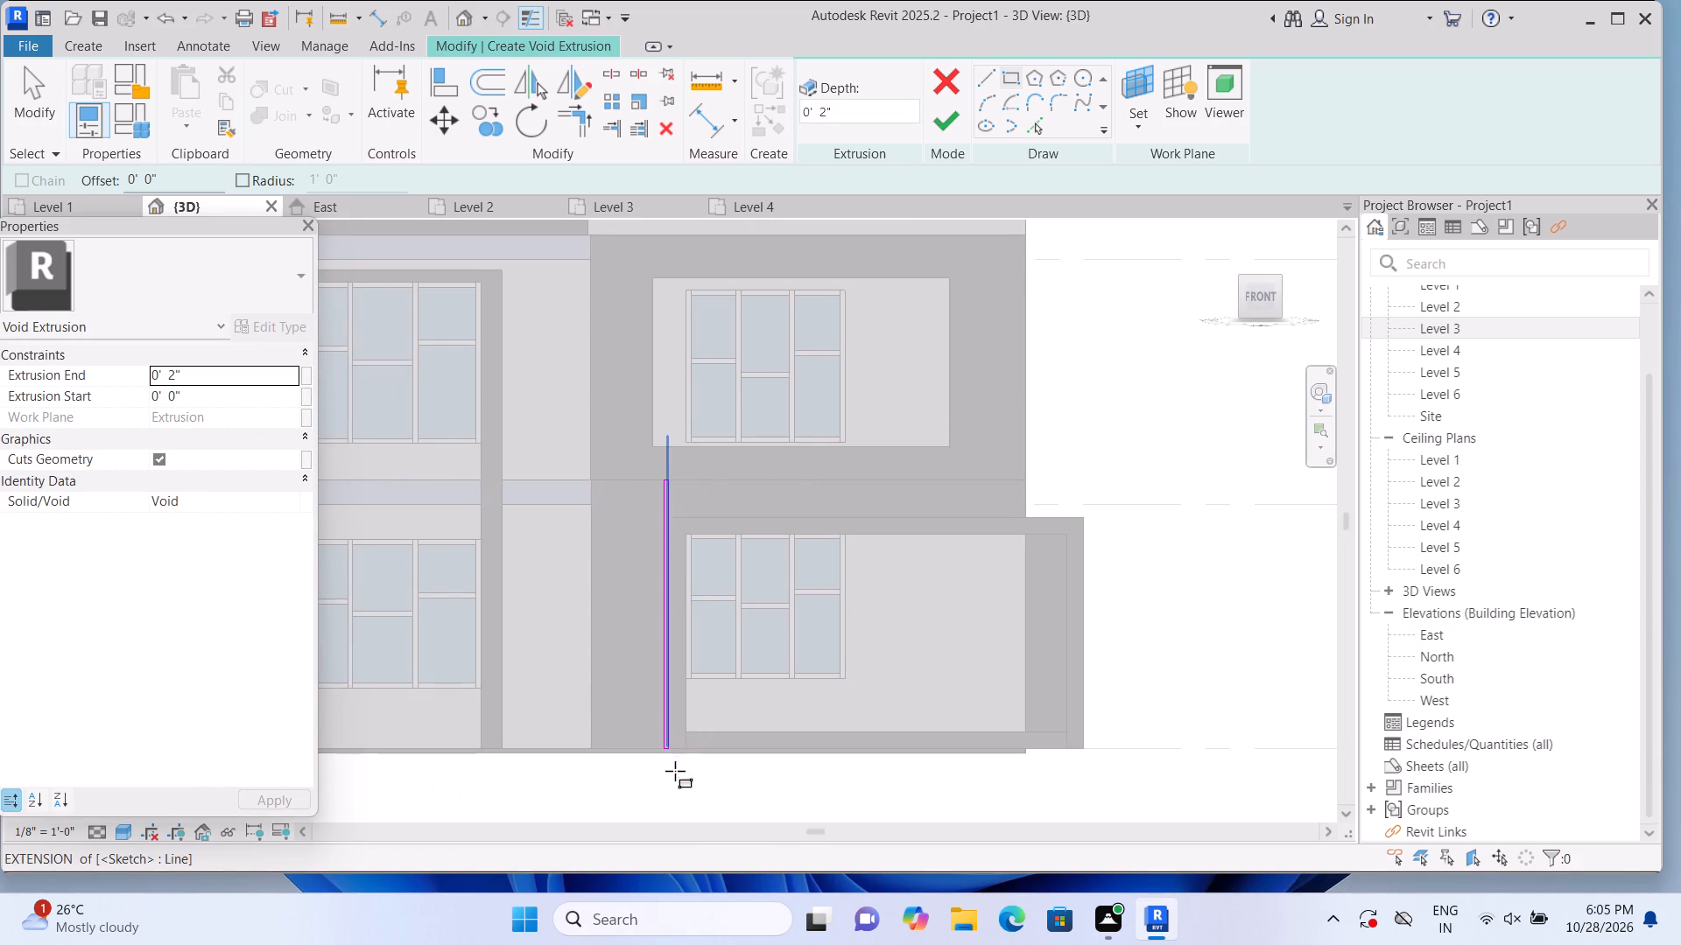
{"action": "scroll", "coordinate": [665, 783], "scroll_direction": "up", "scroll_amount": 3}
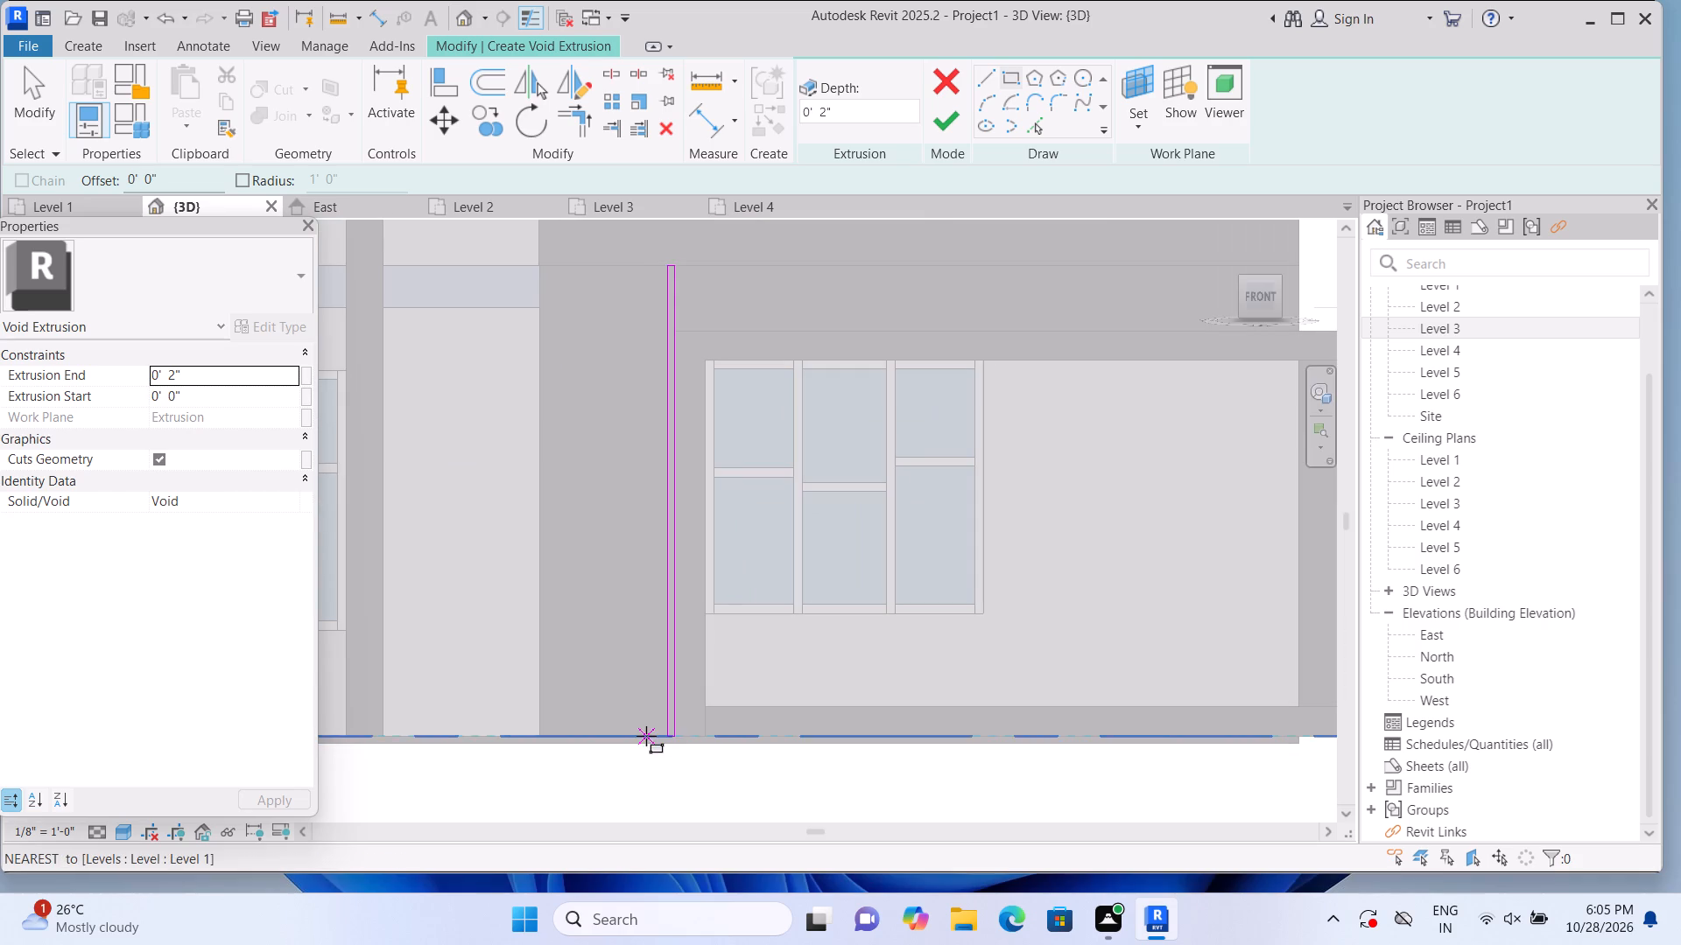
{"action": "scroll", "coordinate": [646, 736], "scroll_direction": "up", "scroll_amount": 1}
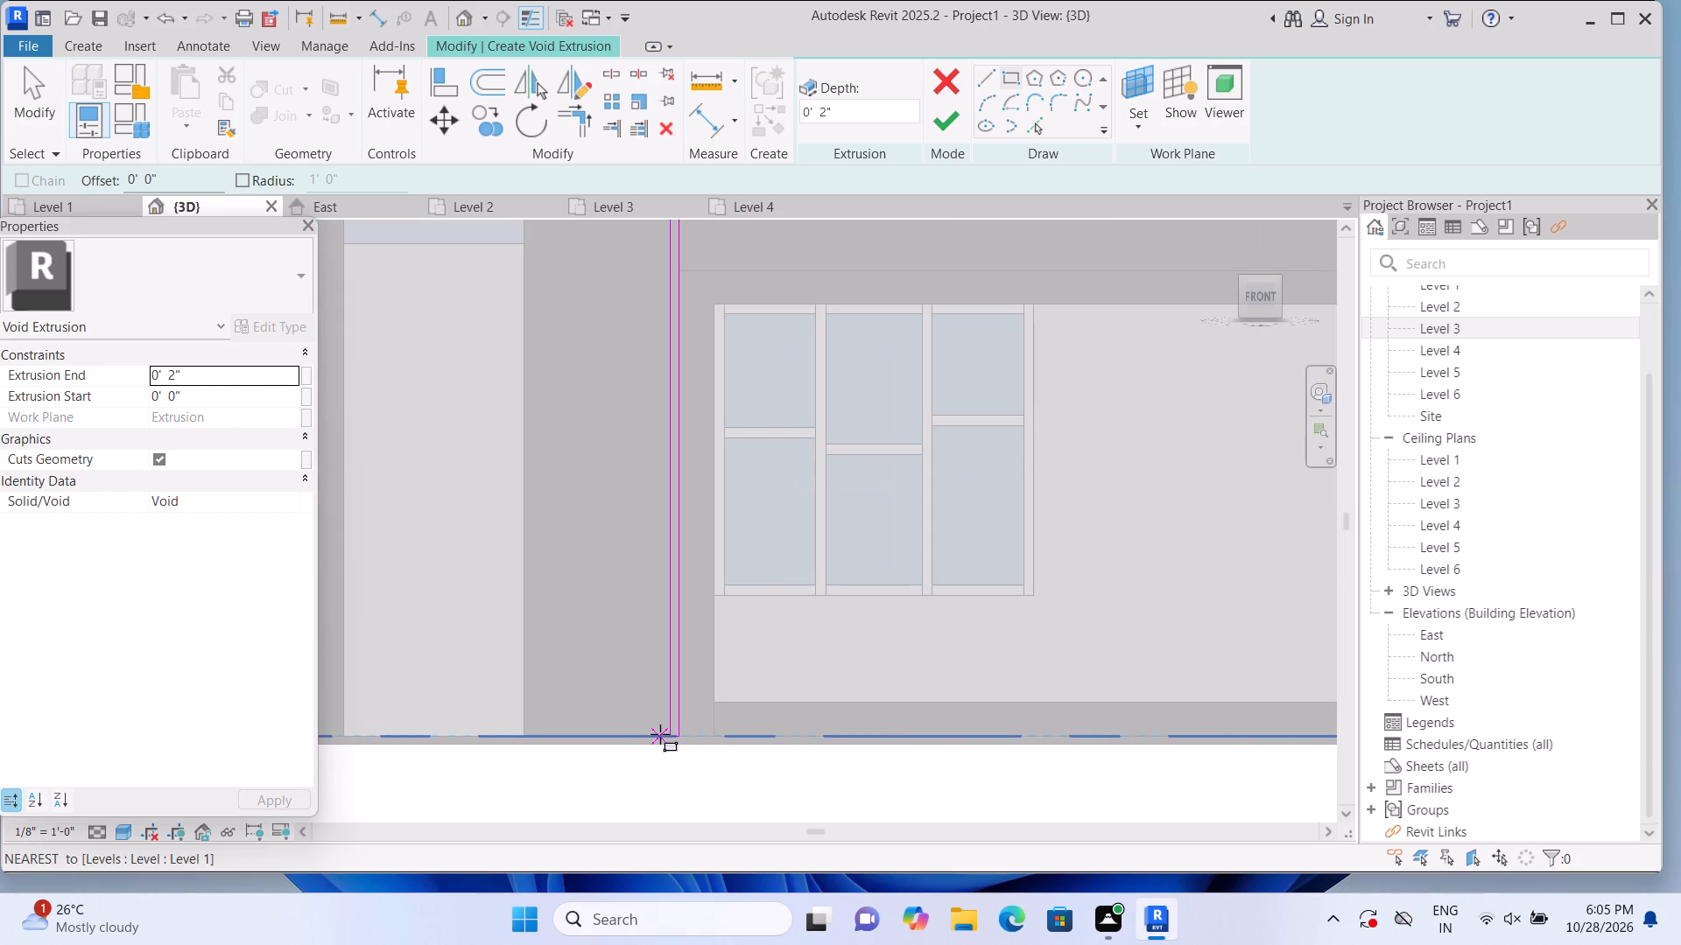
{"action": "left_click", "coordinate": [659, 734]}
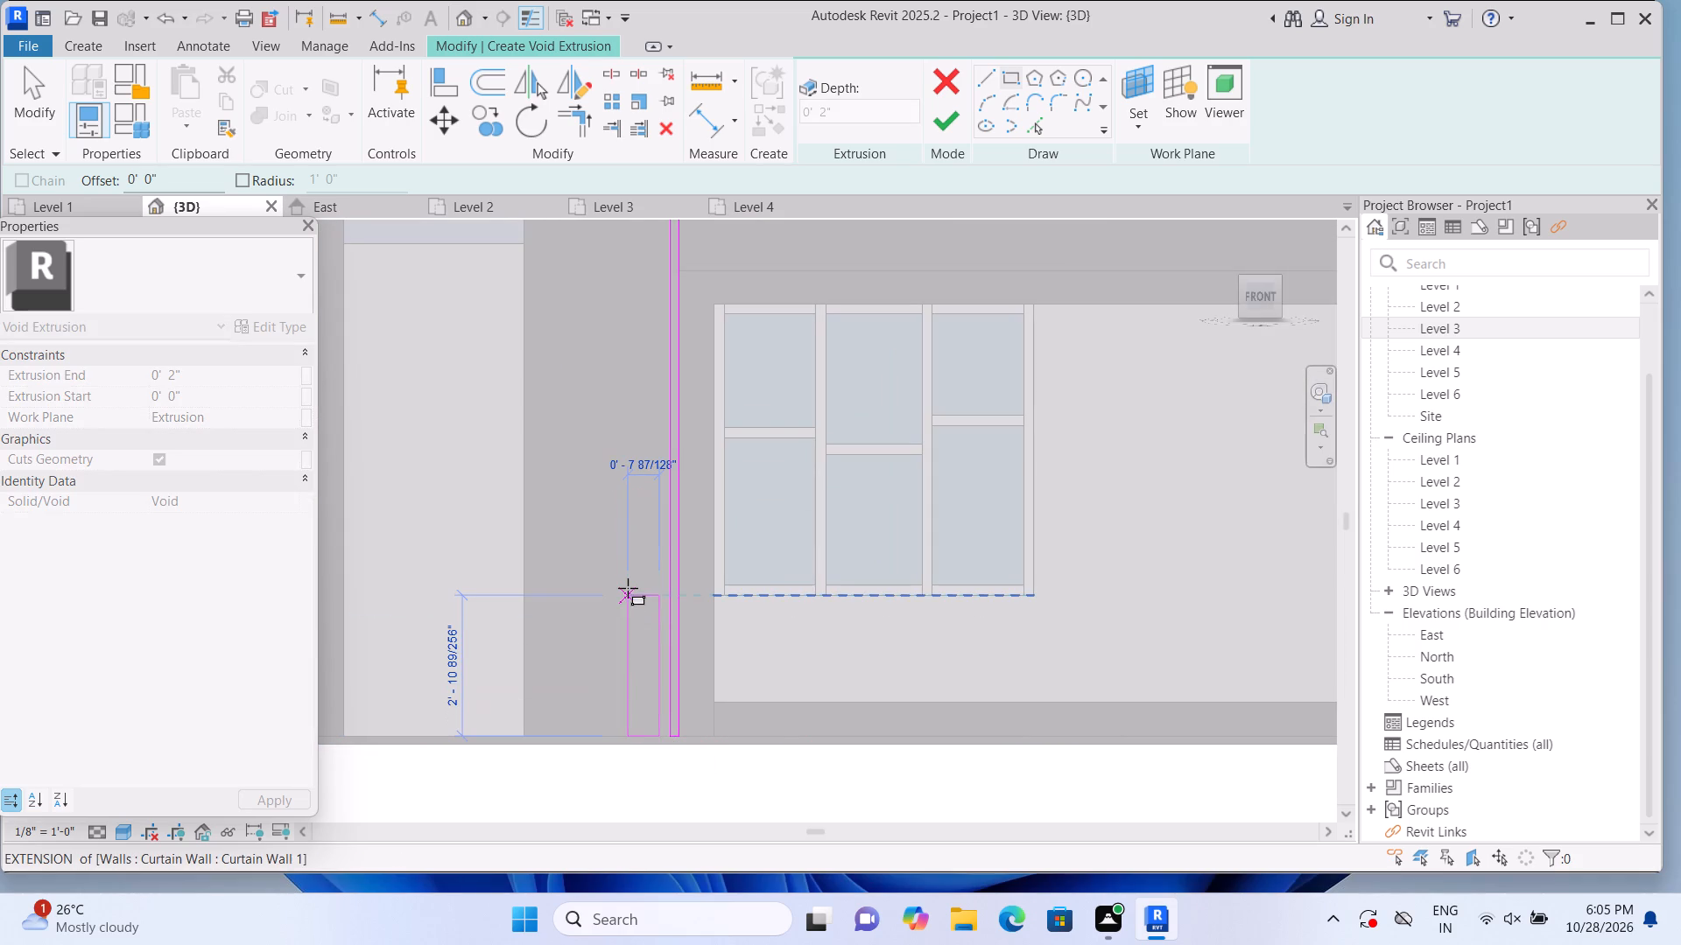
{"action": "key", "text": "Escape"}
Draw a second vertical void rectangle about 2" wide and 11' 0" high beside the first, on the side away from the window.
{"action": "scroll", "coordinate": [650, 741], "scroll_direction": "up", "scroll_amount": 3}
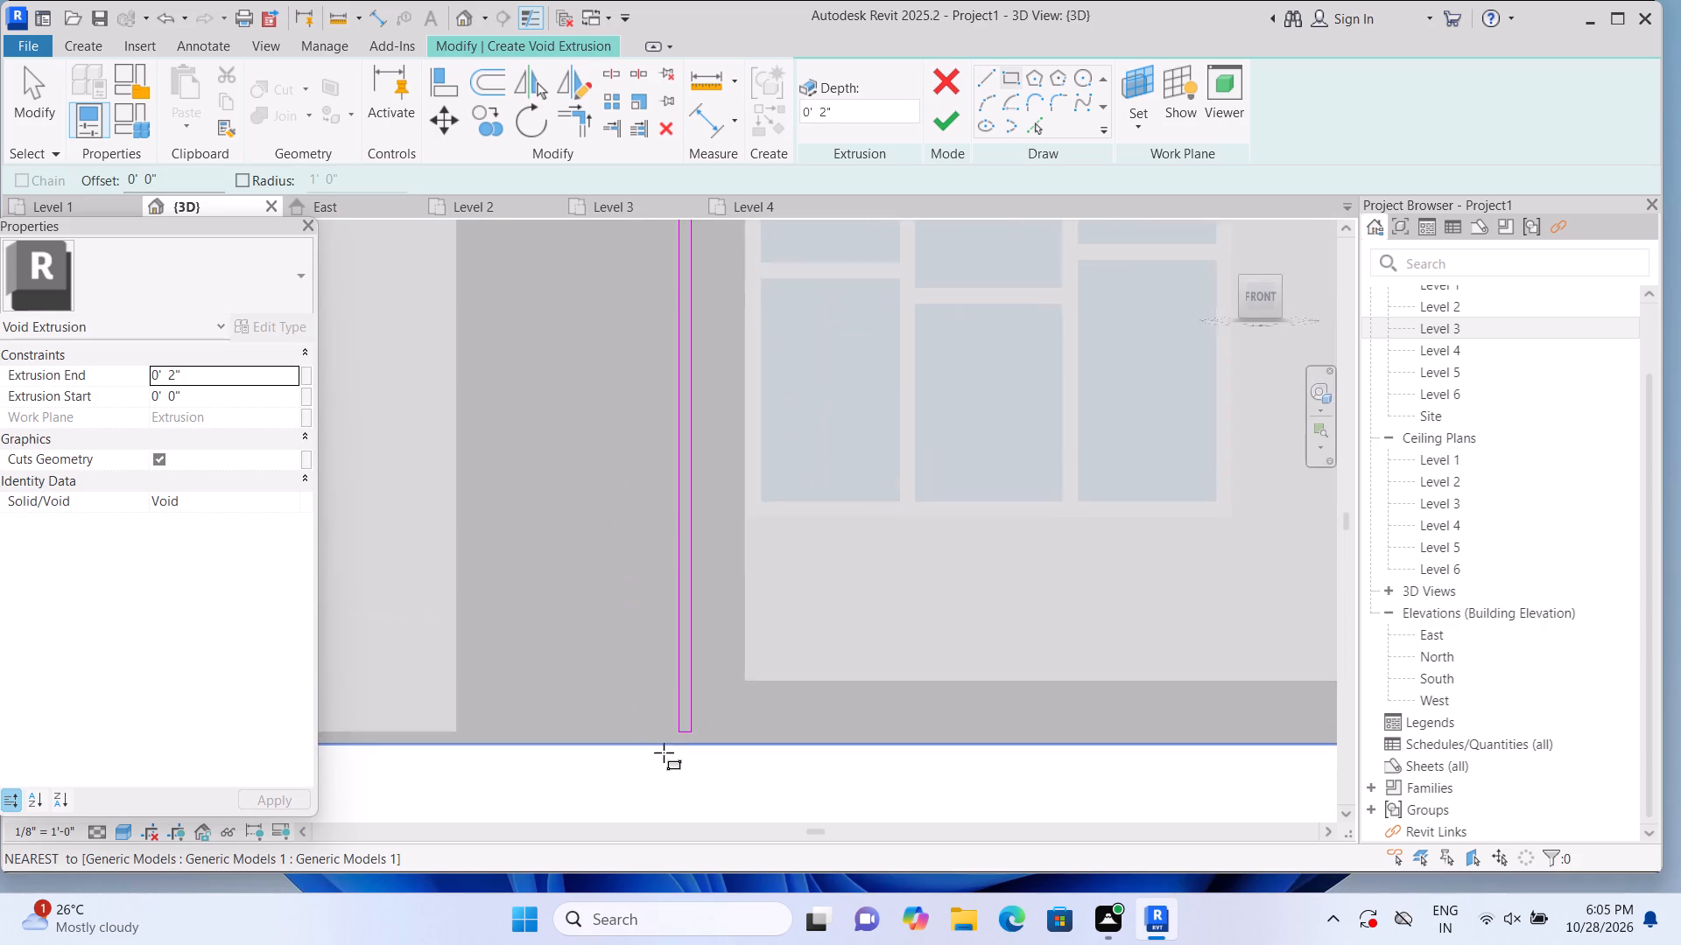
{"action": "scroll", "coordinate": [664, 752], "scroll_direction": "up", "scroll_amount": 3}
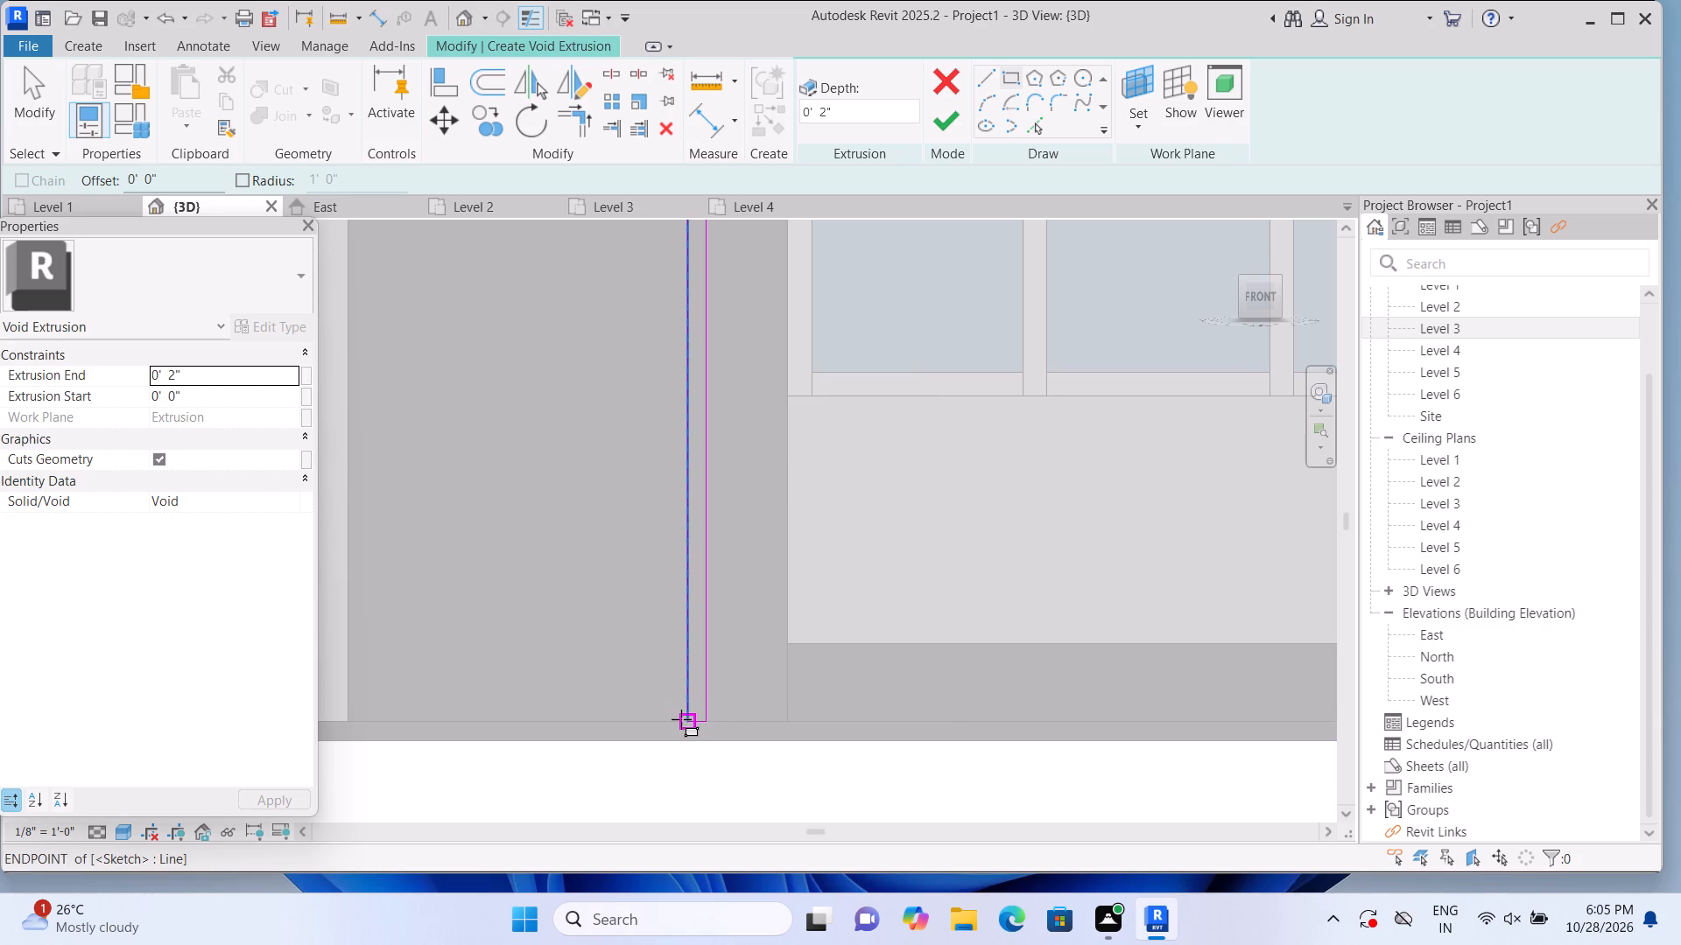
{"action": "left_click", "coordinate": [677, 719]}
{"action": "scroll", "coordinate": [611, 427], "scroll_direction": "down", "scroll_amount": 5}
{"action": "middle_click", "coordinate": [559, 466]}
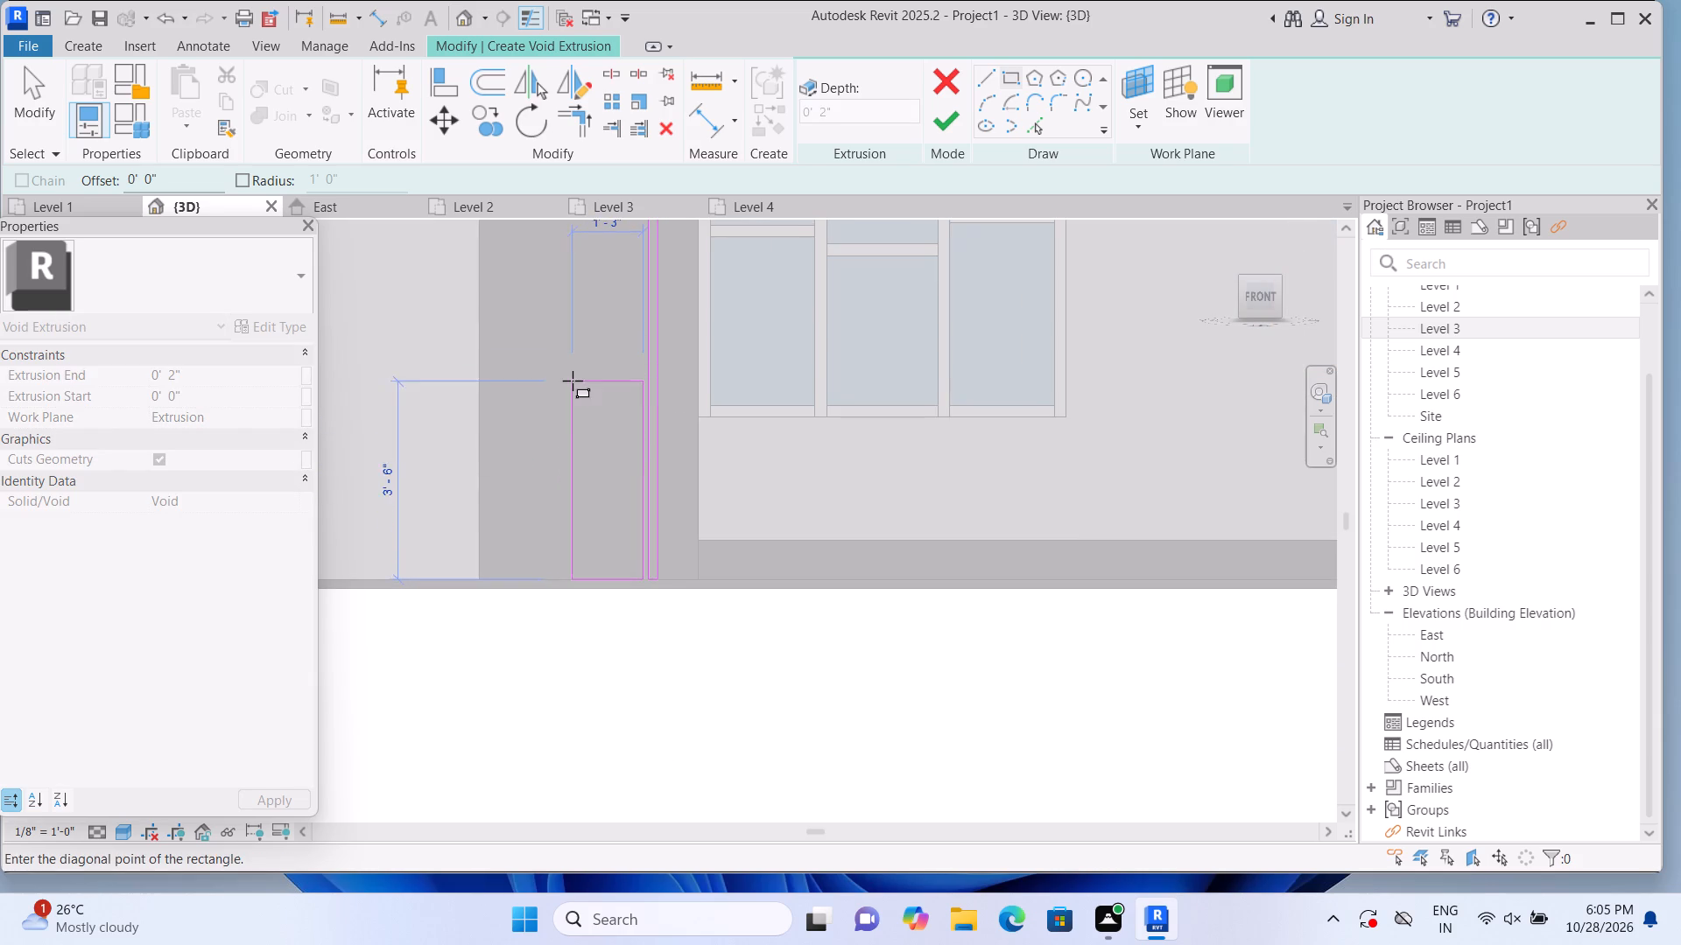
{"action": "middle_click_drag", "start_coordinate": [573, 382], "coordinate": [519, 647]}
{"action": "middle_click_drag", "start_coordinate": [552, 353], "coordinate": [523, 495]}
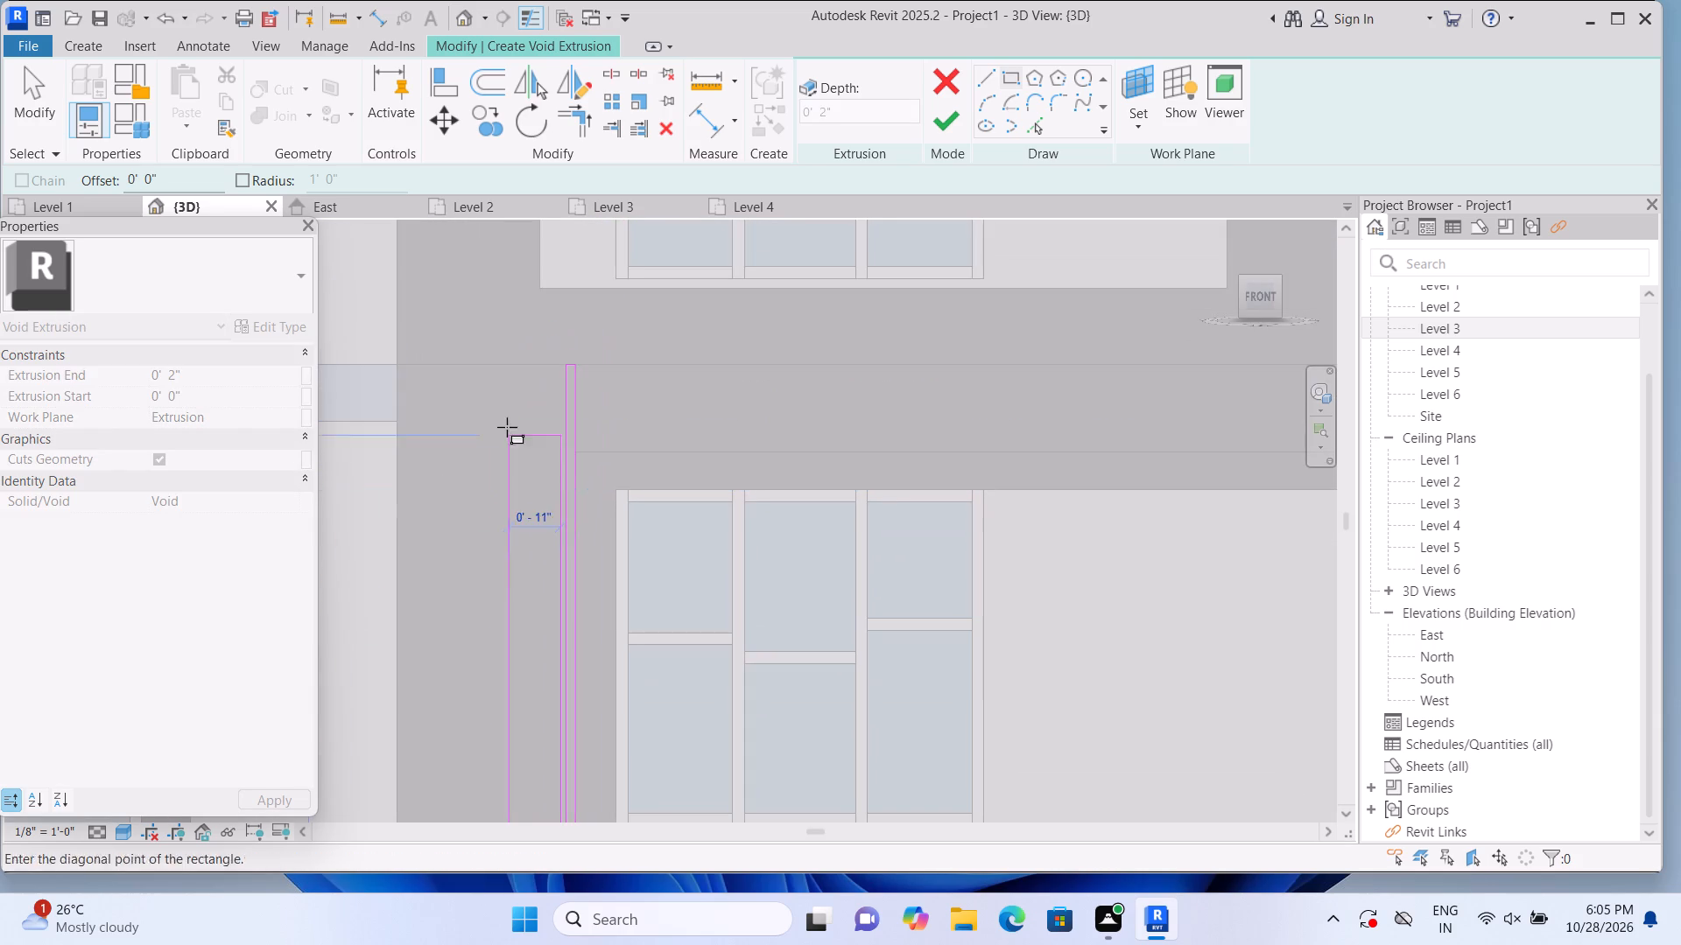
{"action": "left_click", "coordinate": [552, 365]}
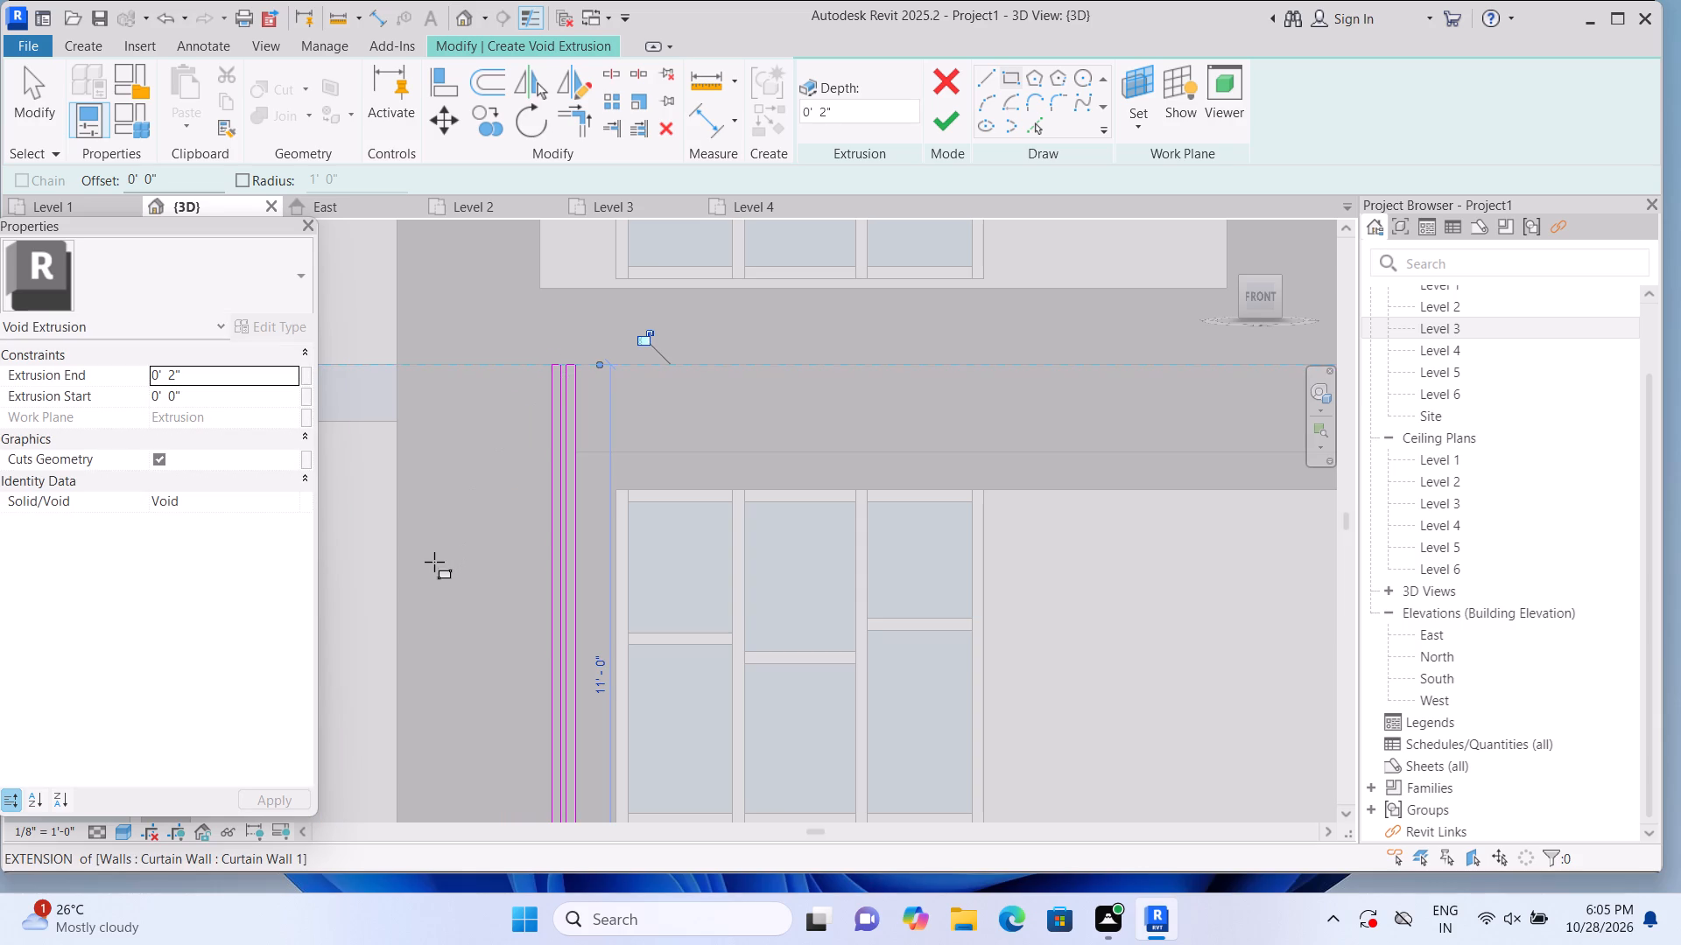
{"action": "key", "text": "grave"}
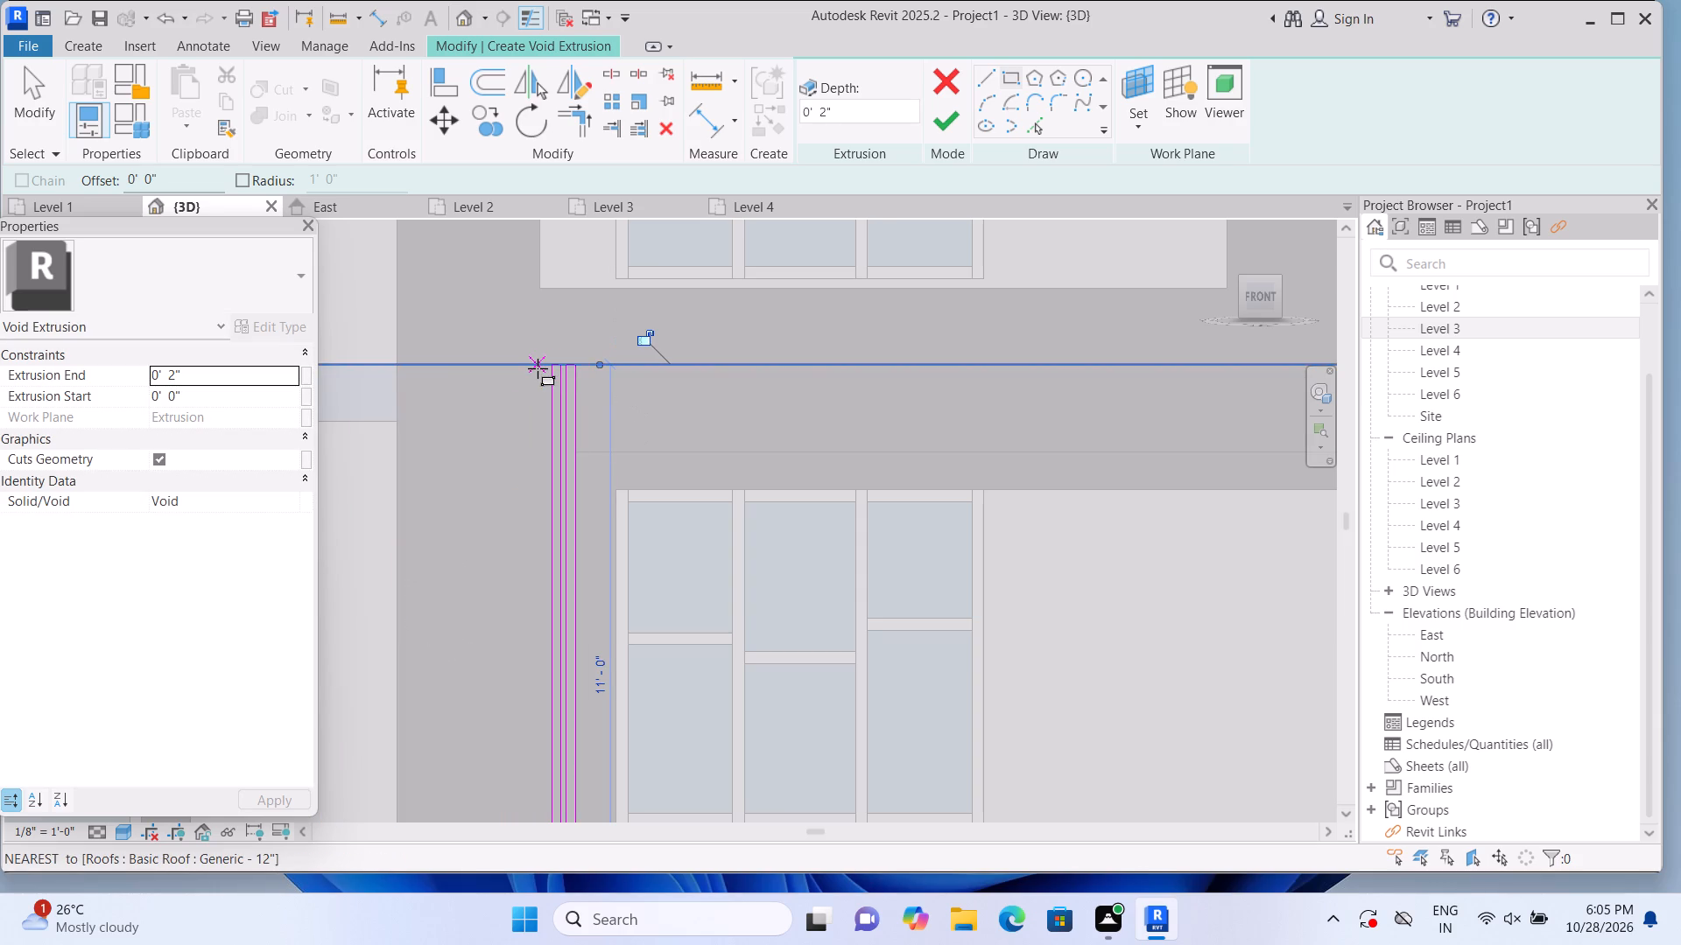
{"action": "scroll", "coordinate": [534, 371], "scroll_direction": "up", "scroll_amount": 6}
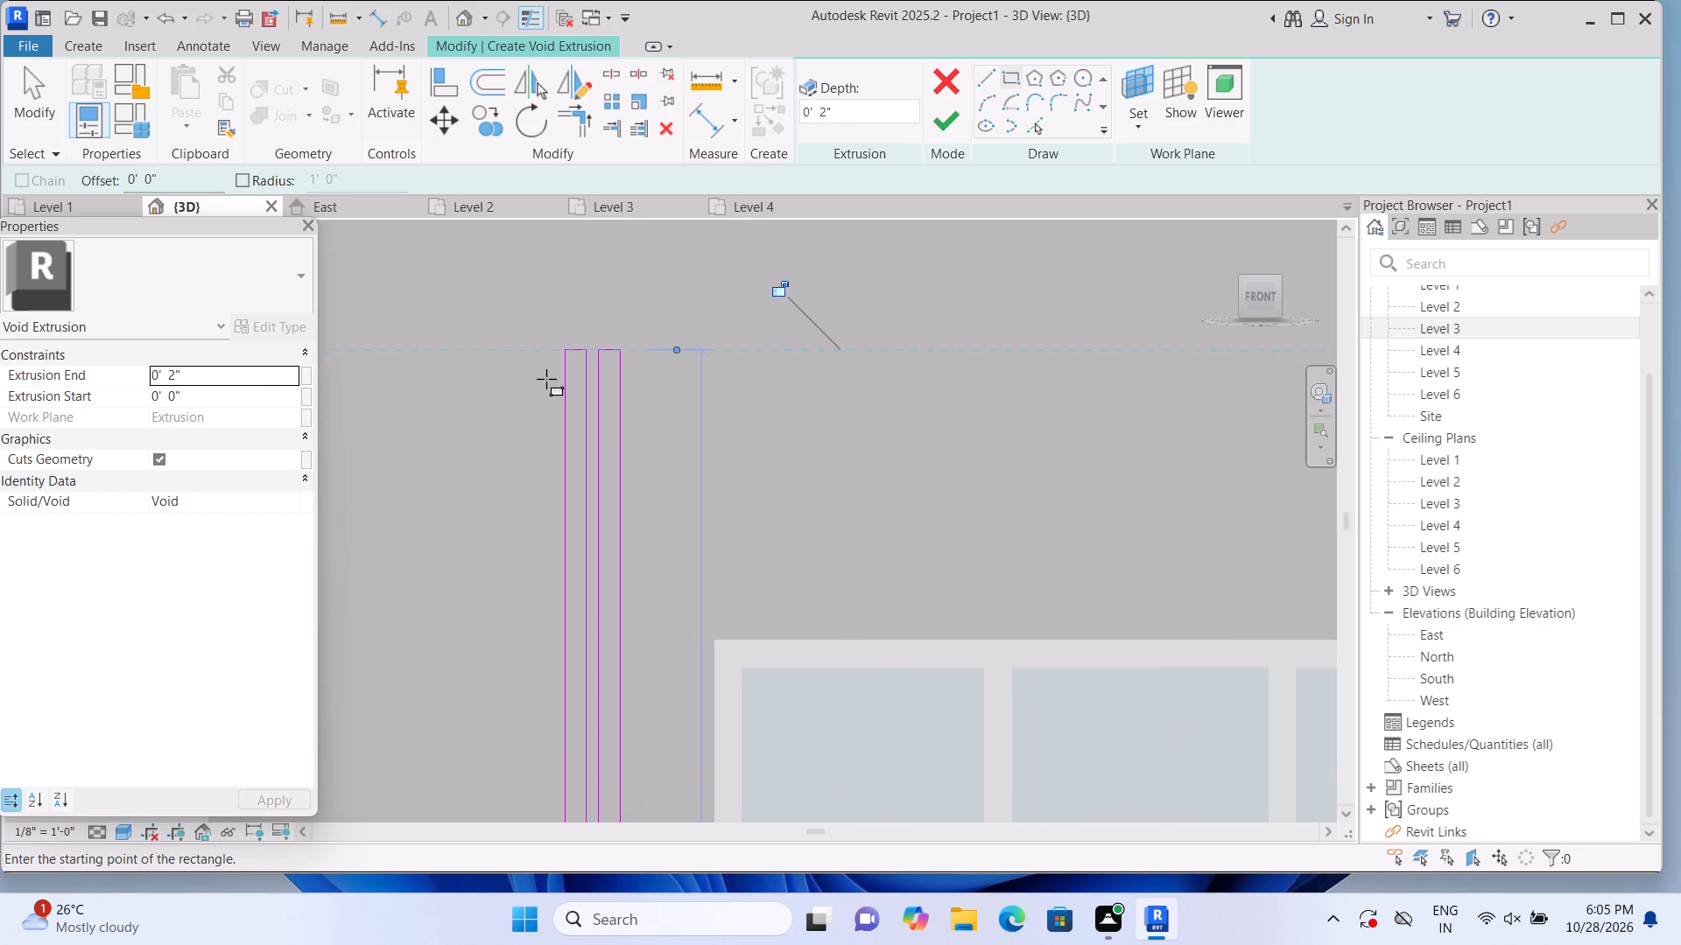
Draw a narrow vertical void rectangle 11' 0" high along the side panel's edge beside the window.
{"action": "scroll", "coordinate": [546, 379], "scroll_direction": "up", "scroll_amount": 2}
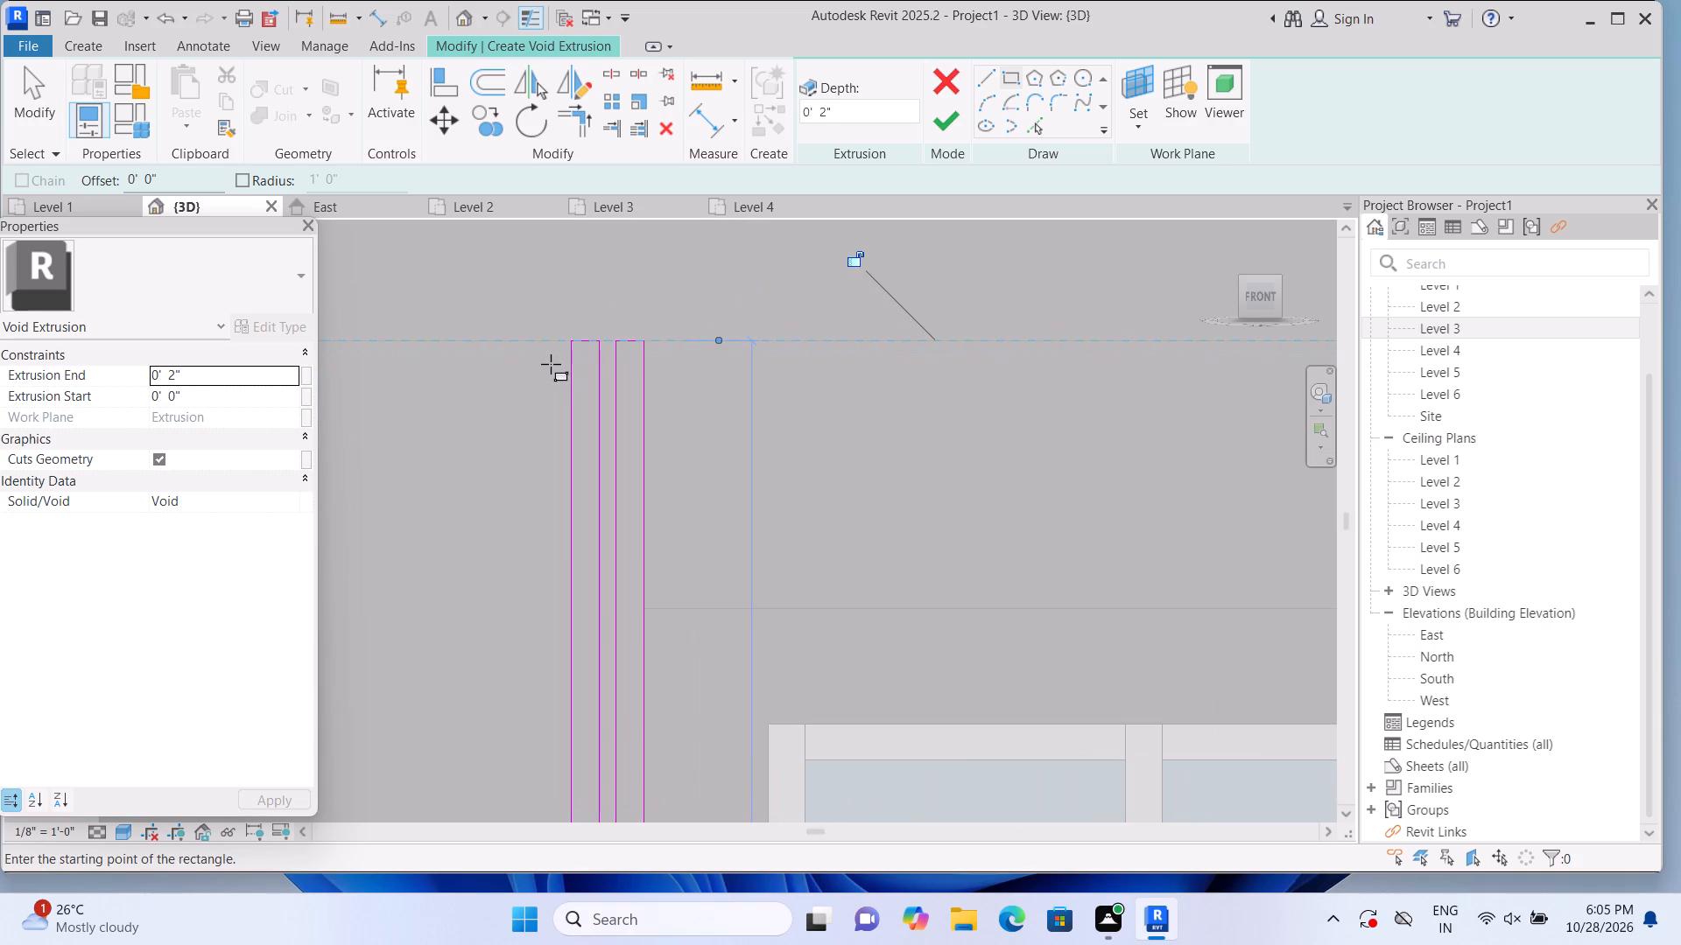
{"action": "scroll", "coordinate": [551, 364], "scroll_direction": "down", "scroll_amount": 5}
{"action": "scroll", "coordinate": [511, 602], "scroll_direction": "down", "scroll_amount": 3}
{"action": "middle_click_drag", "start_coordinate": [494, 703], "coordinate": [528, 505]}
{"action": "scroll", "coordinate": [494, 703], "scroll_direction": "up", "scroll_amount": 1}
{"action": "scroll", "coordinate": [530, 756], "scroll_direction": "down", "scroll_amount": 3}
{"action": "scroll", "coordinate": [524, 759], "scroll_direction": "up", "scroll_amount": 2}
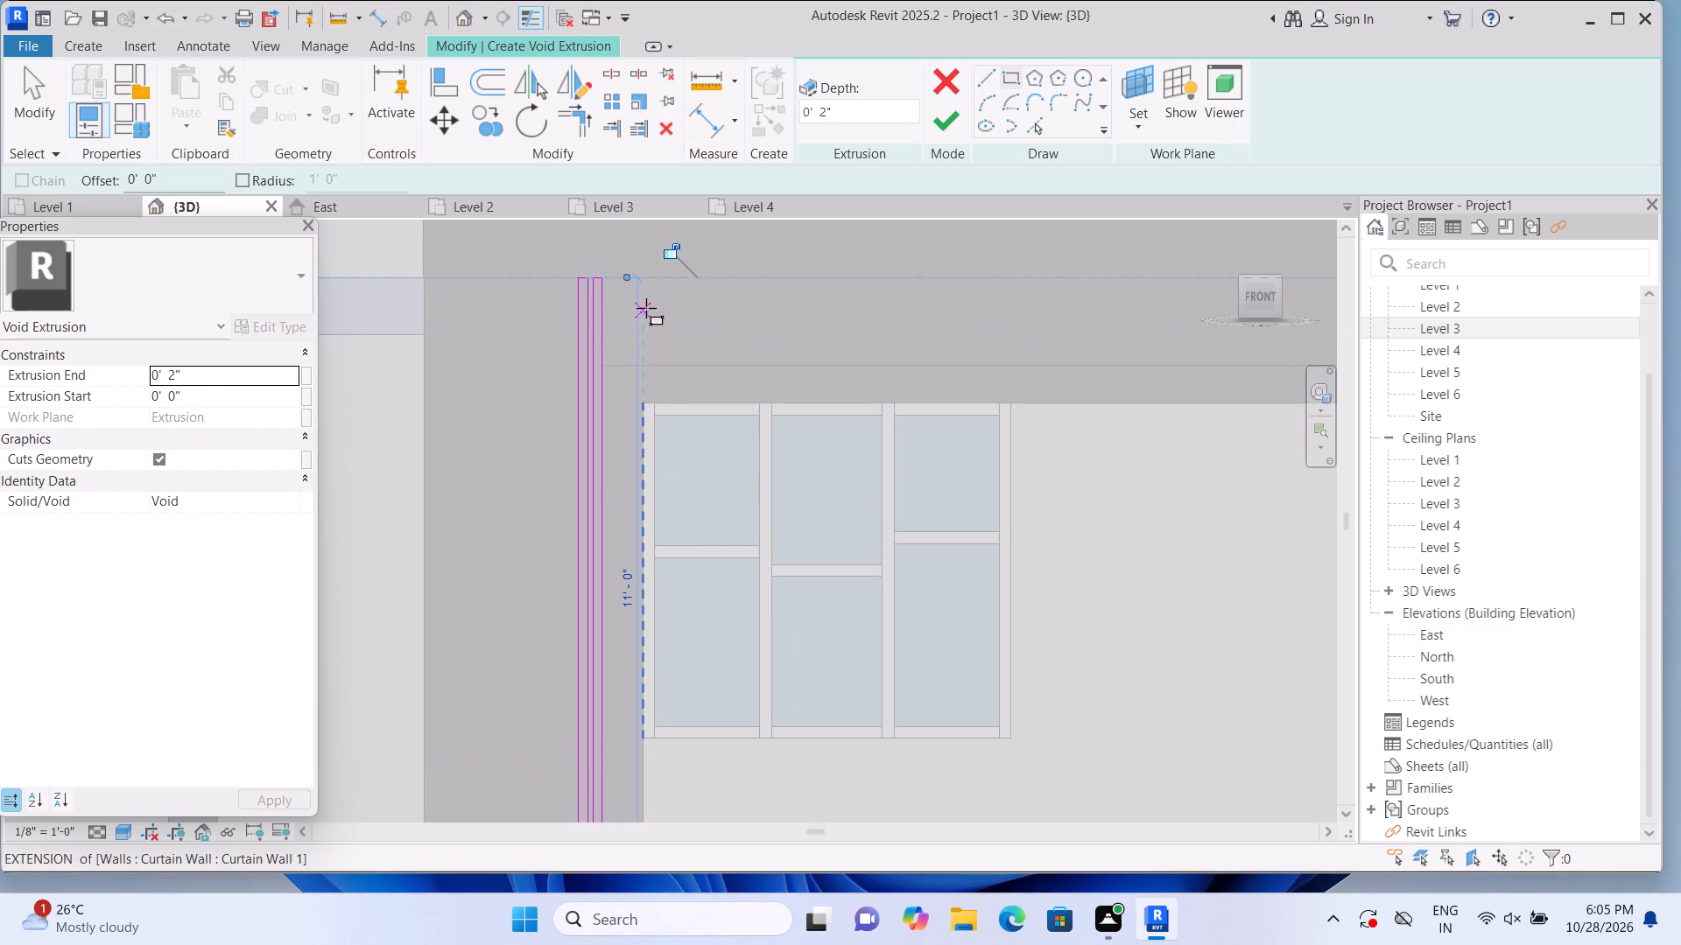
{"action": "left_click", "coordinate": [645, 276]}
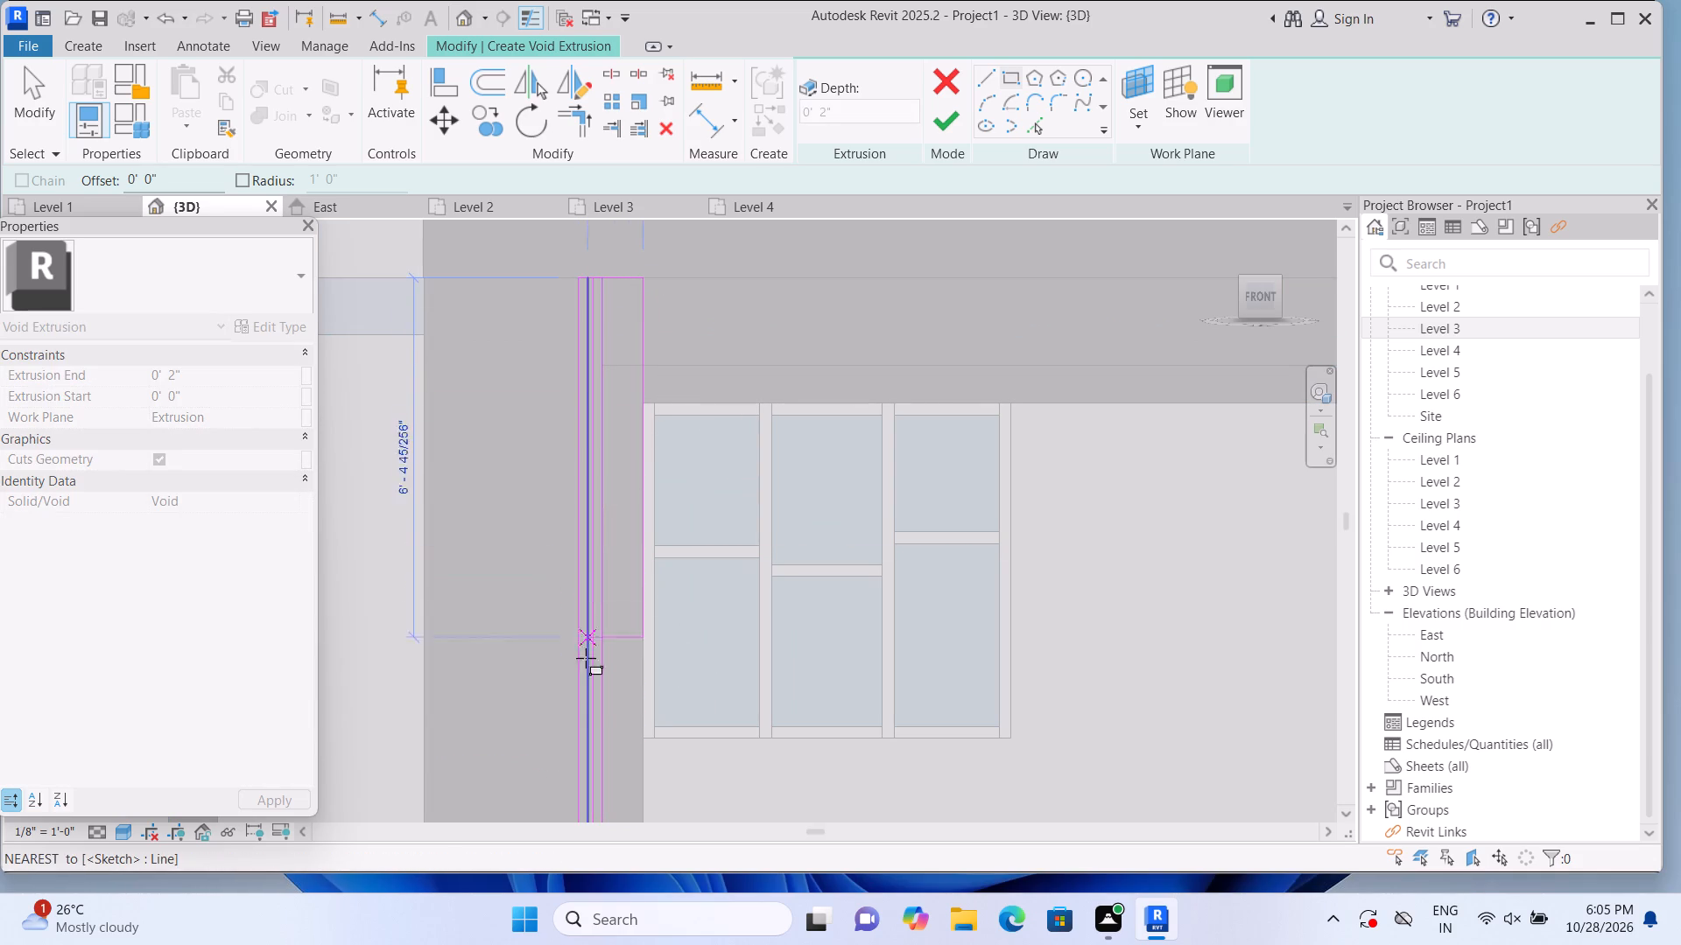
{"action": "middle_click_drag", "start_coordinate": [568, 786], "coordinate": [571, 561]}
{"action": "scroll", "coordinate": [563, 779], "scroll_direction": "up", "scroll_amount": 1}
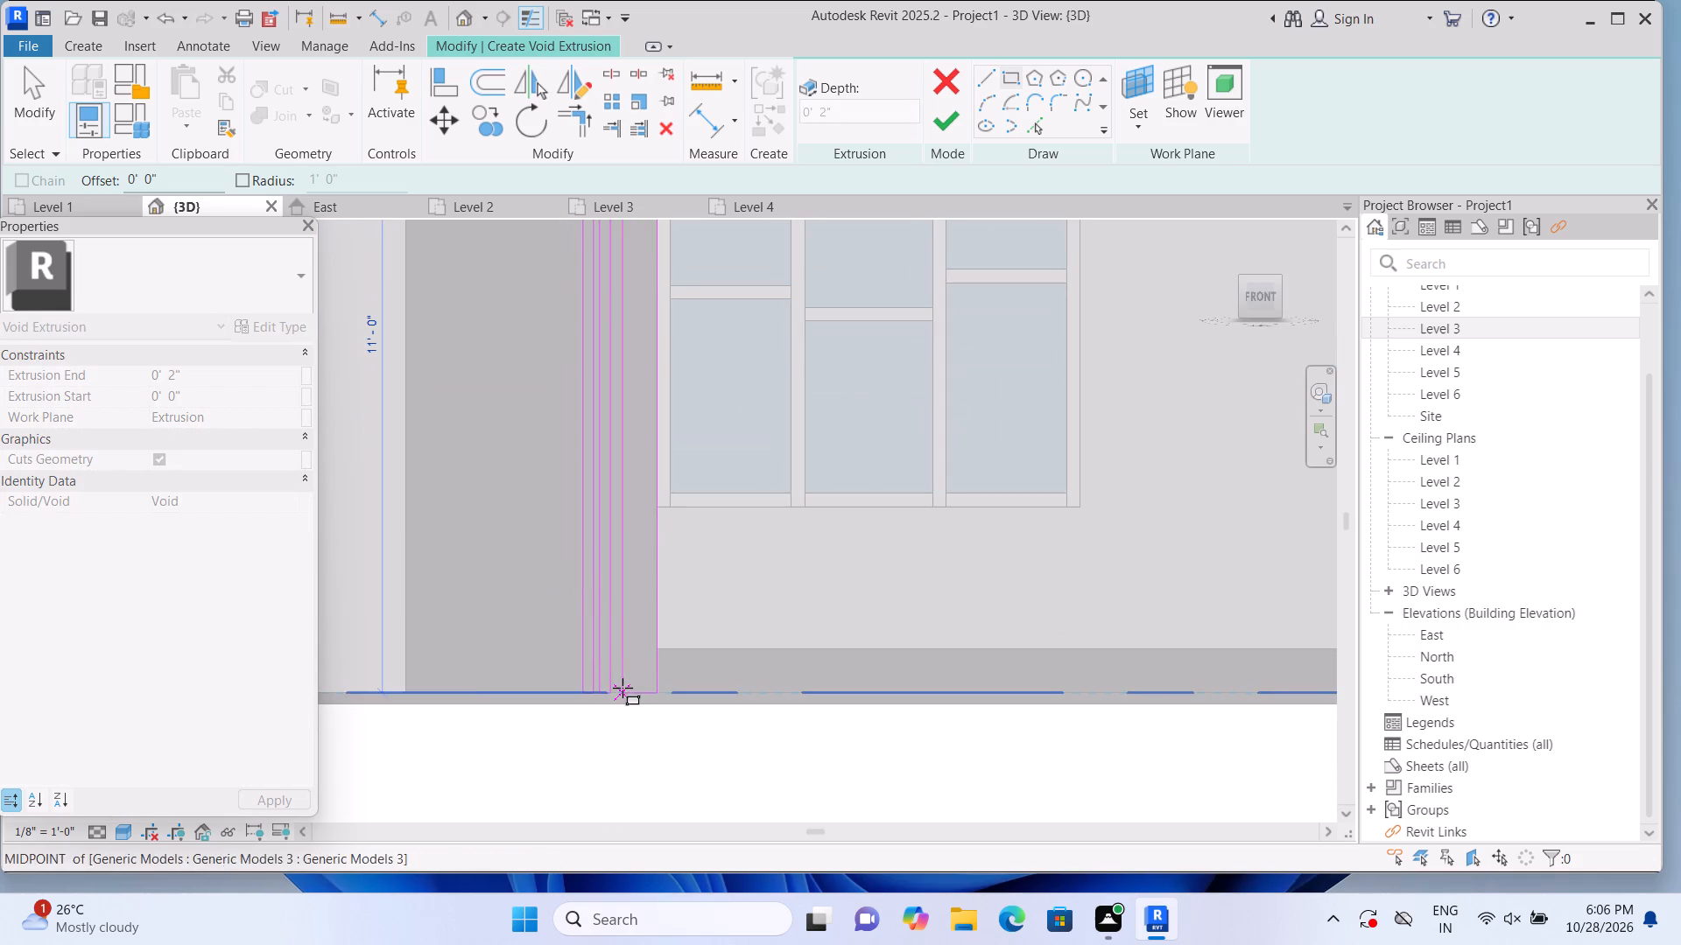
{"action": "scroll", "coordinate": [643, 693], "scroll_direction": "up", "scroll_amount": 4}
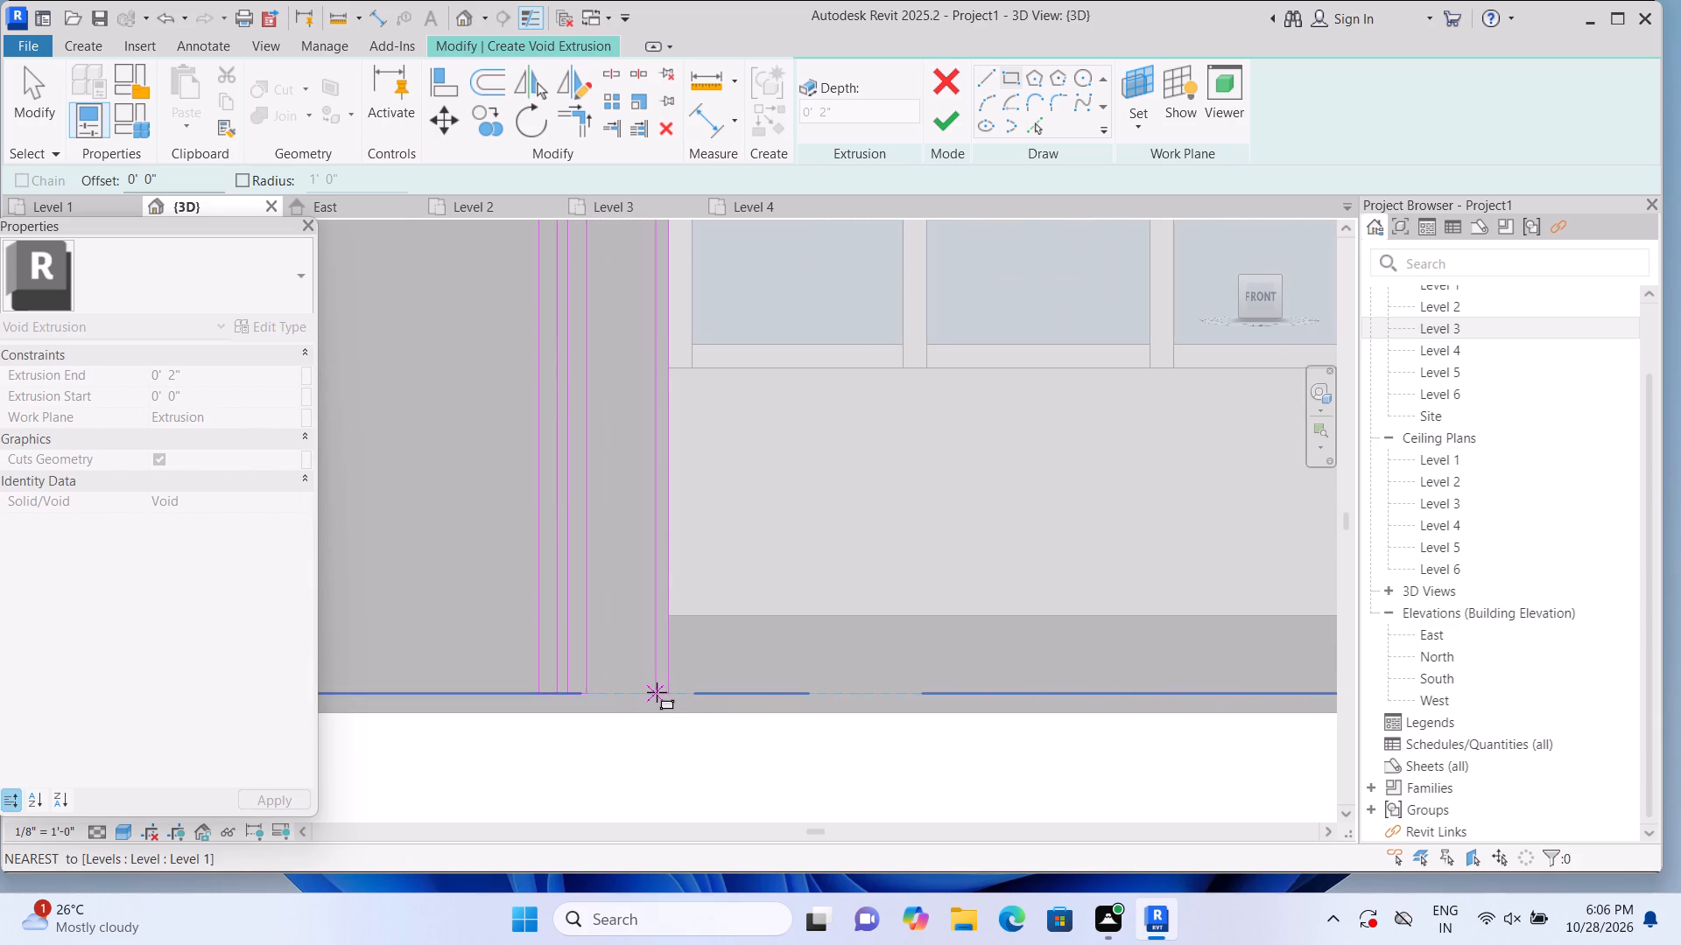
{"action": "left_click", "coordinate": [657, 691]}
{"action": "key", "text": "Escape"}
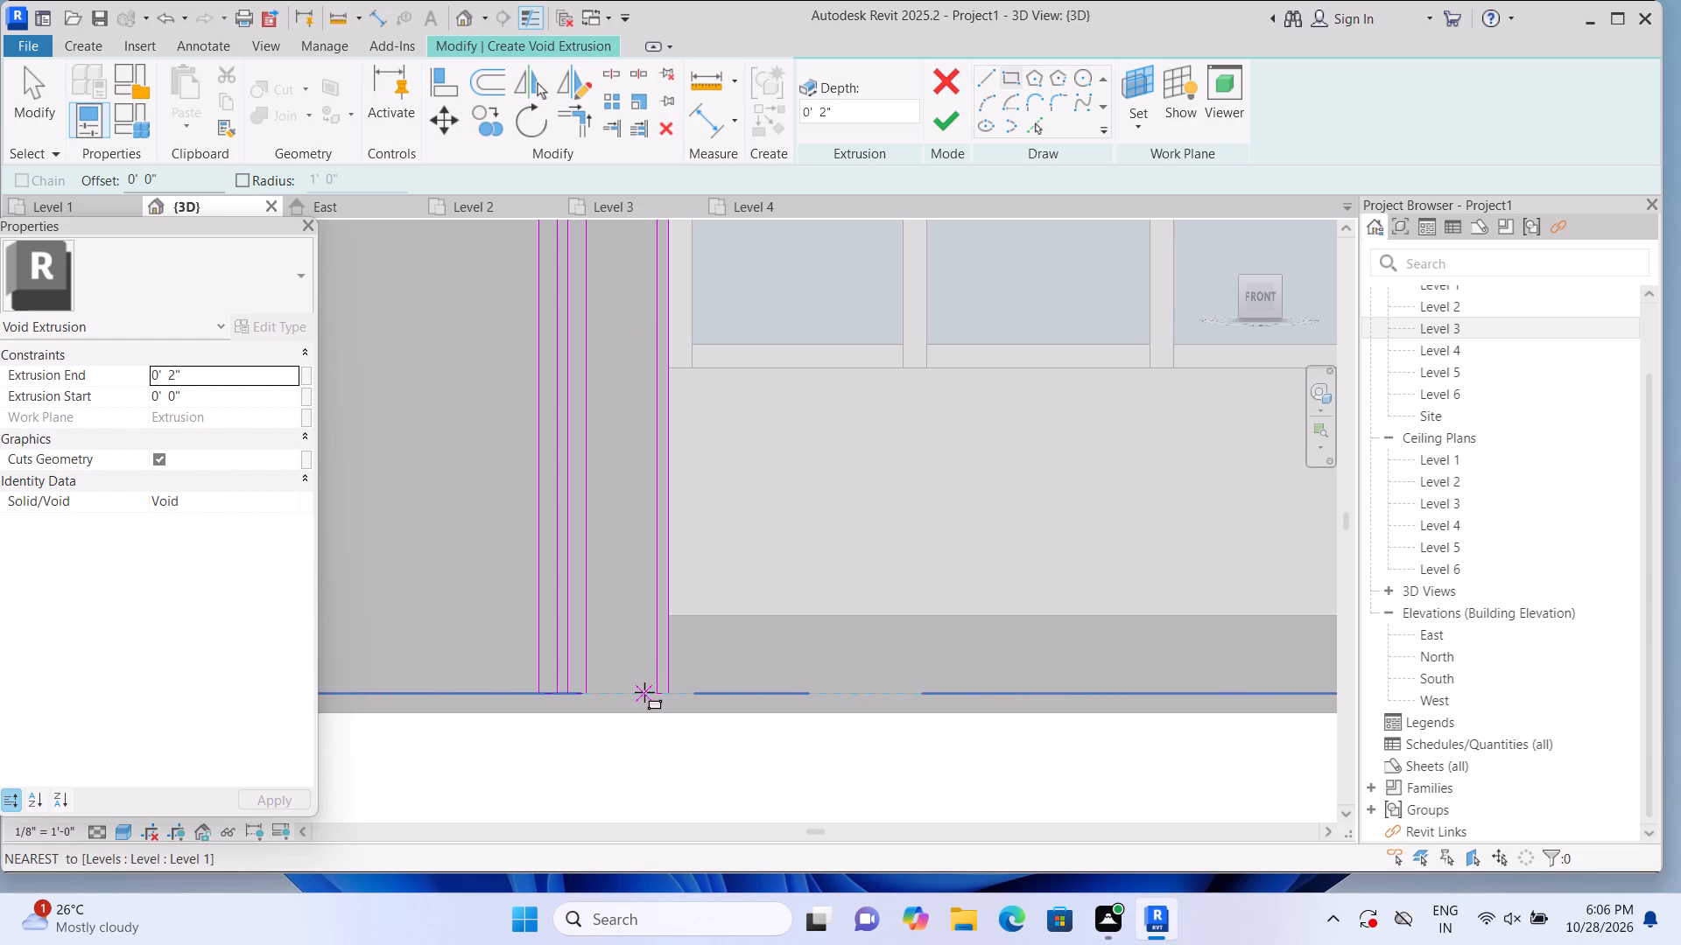
Draw another narrow full-height void rectangle just beside the one on the panel's window-side edge, leaving a small gap between them.
{"action": "scroll", "coordinate": [648, 692], "scroll_direction": "up", "scroll_amount": 1}
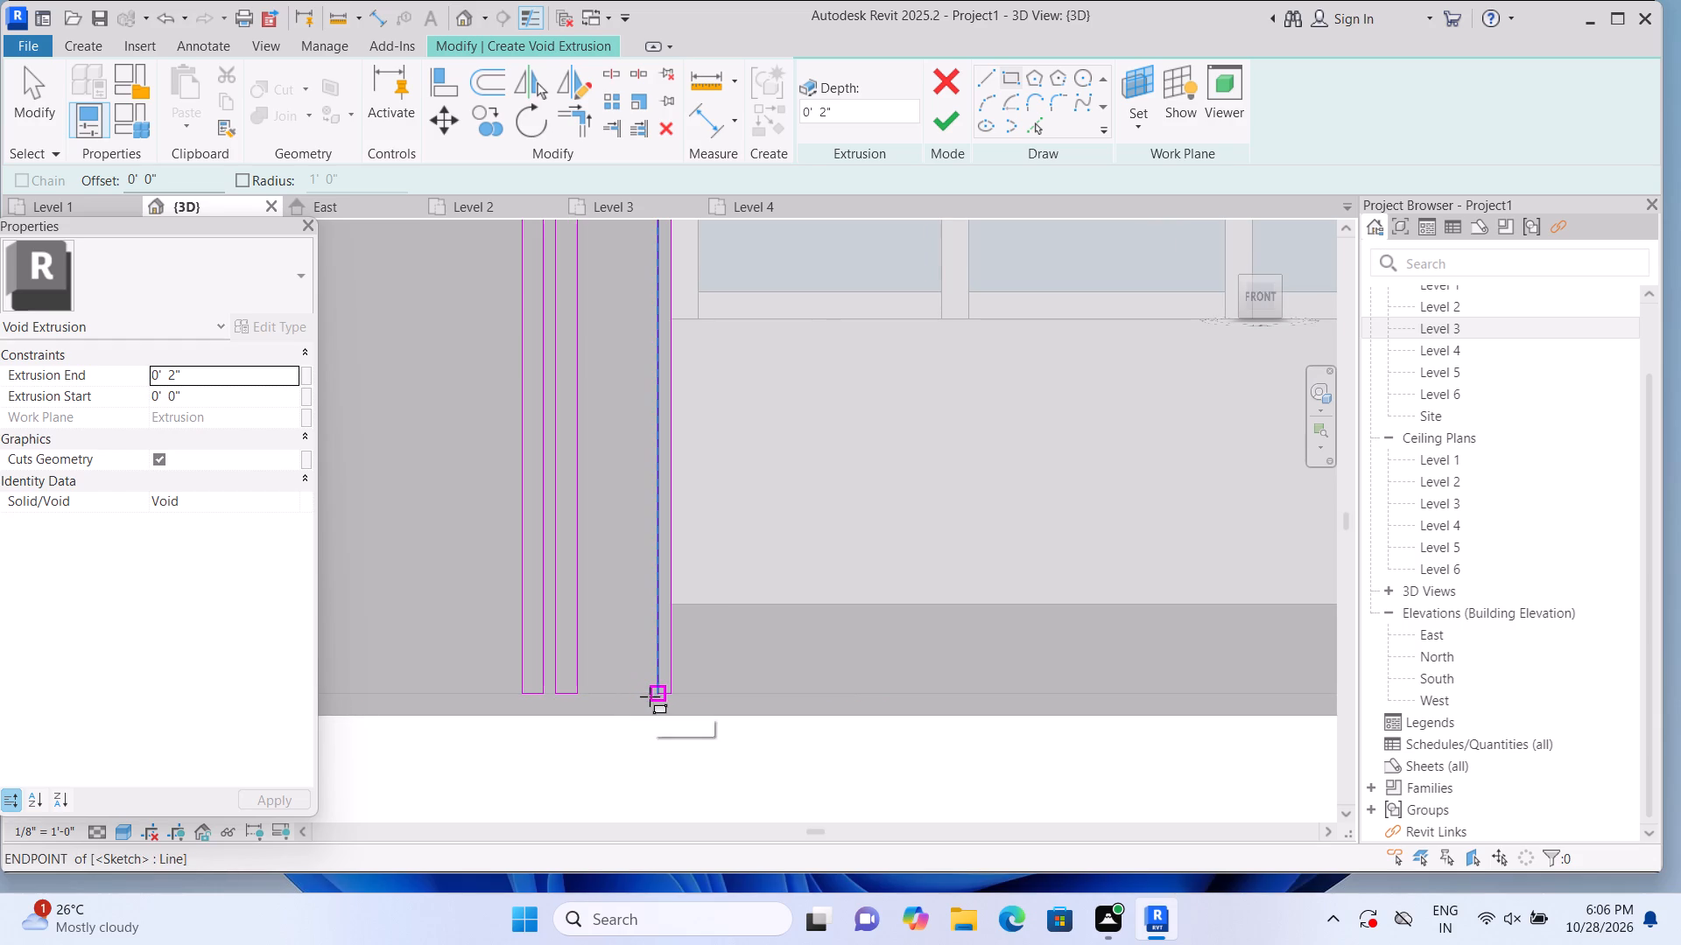
{"action": "left_click", "coordinate": [648, 696]}
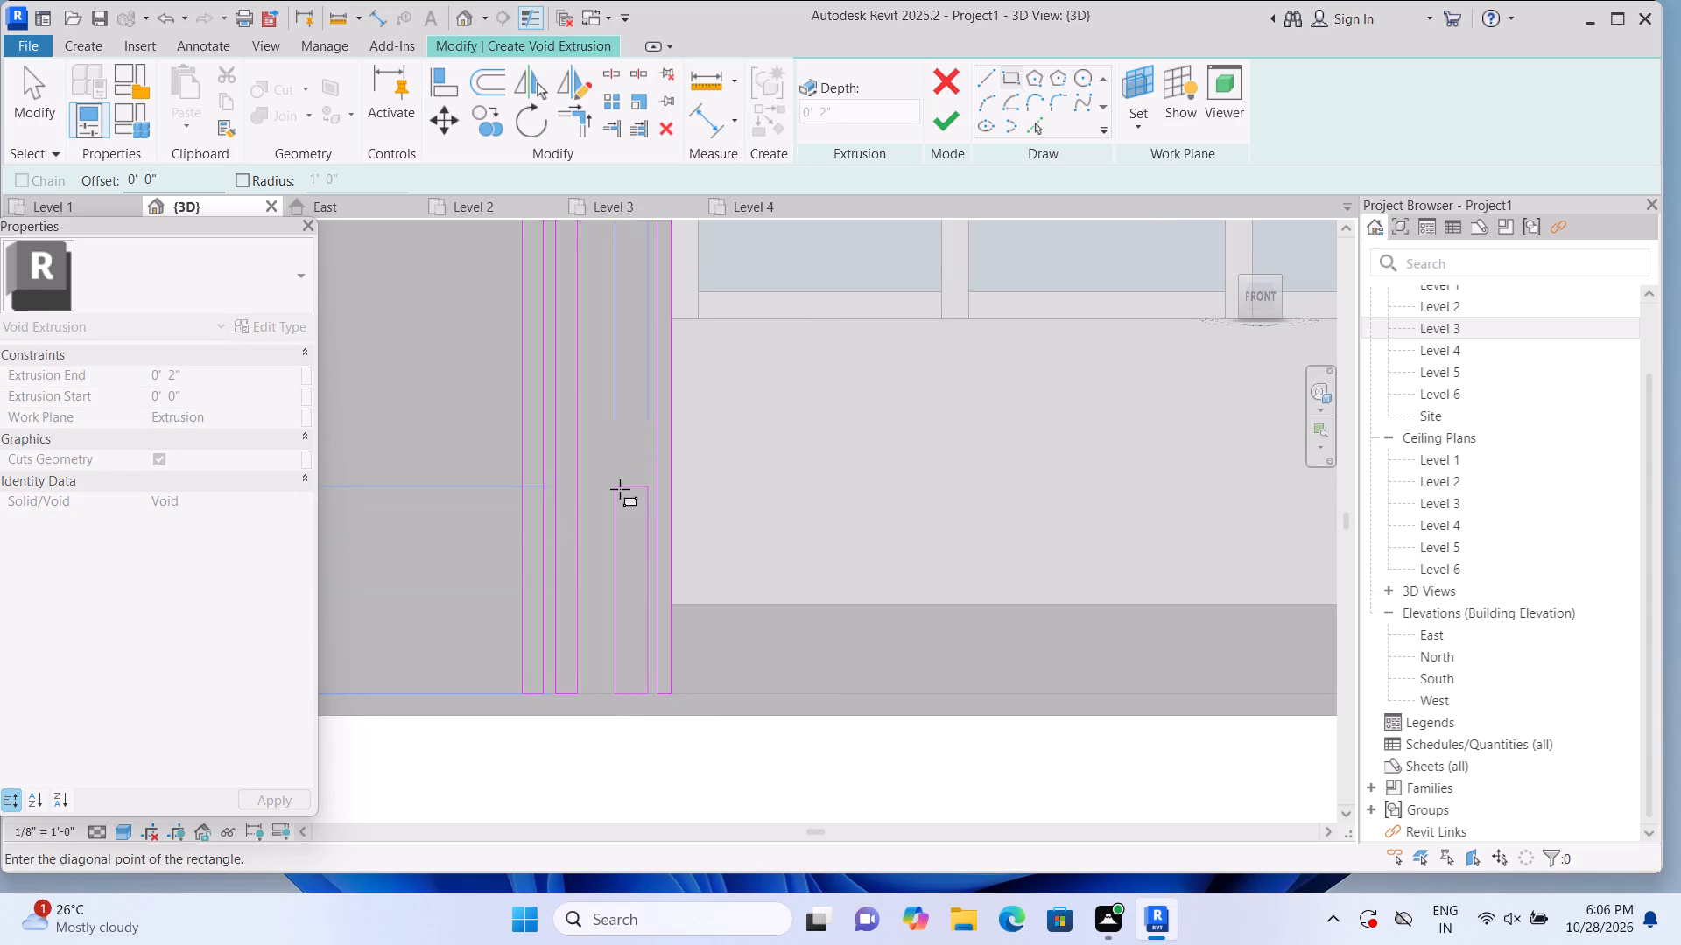
{"action": "middle_click_drag", "start_coordinate": [612, 451], "coordinate": [567, 733]}
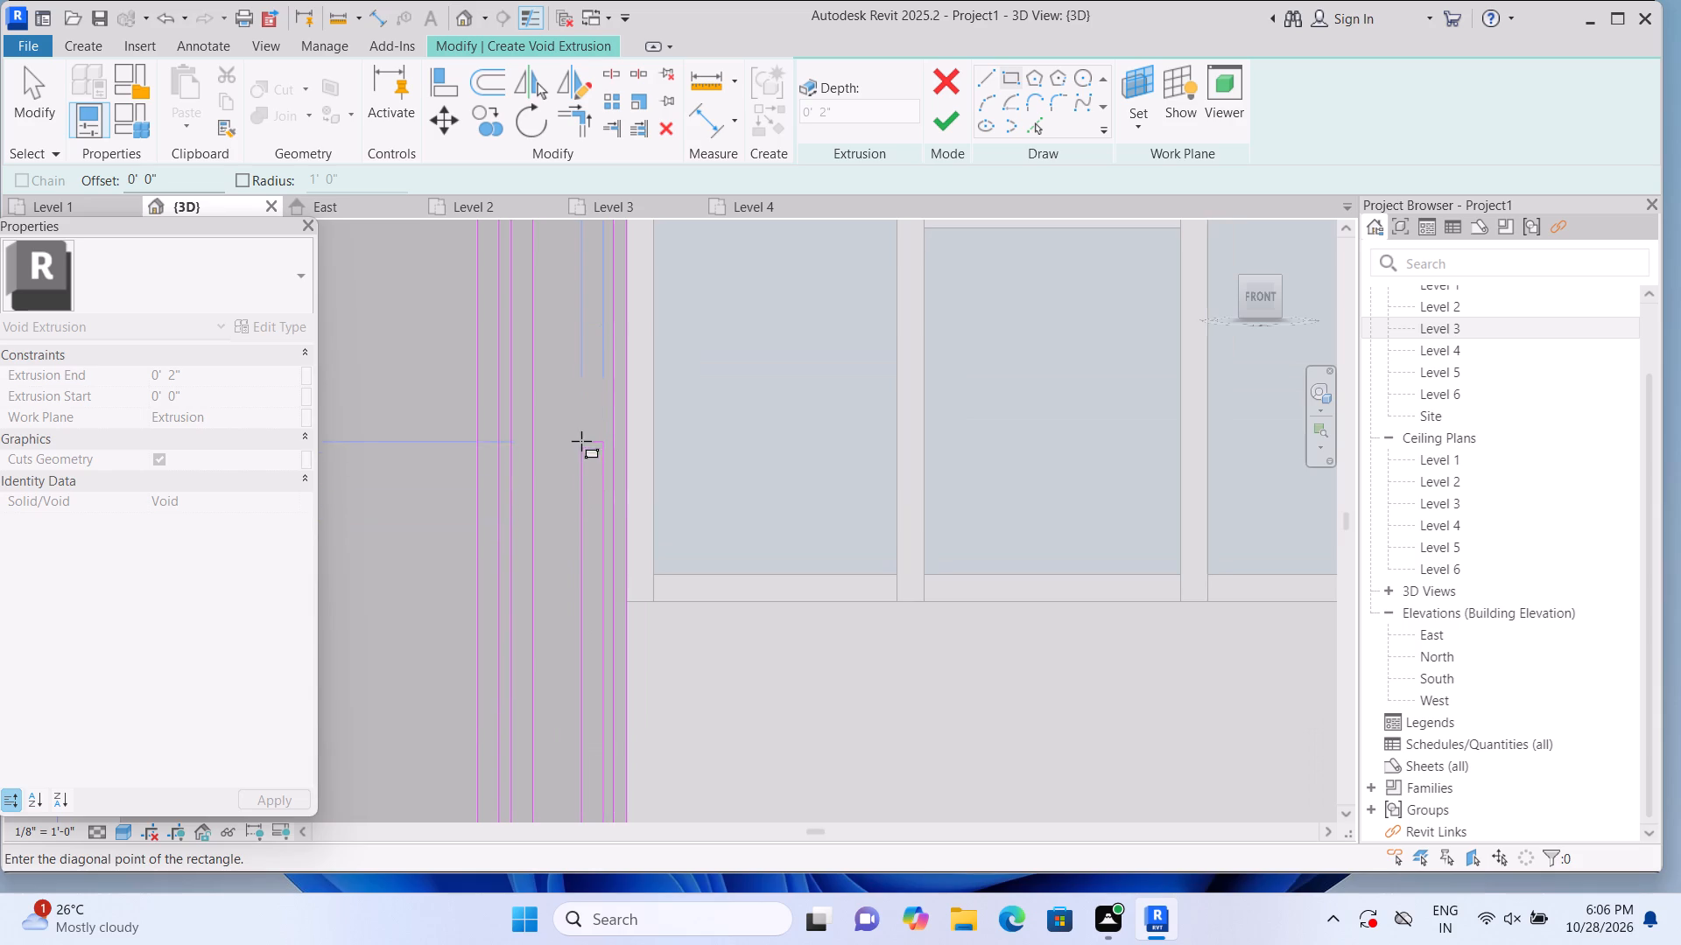
{"action": "middle_click_drag", "start_coordinate": [579, 448], "coordinate": [543, 747]}
{"action": "scroll", "coordinate": [540, 734], "scroll_direction": "up", "scroll_amount": 1}
{"action": "scroll", "coordinate": [540, 568], "scroll_direction": "down", "scroll_amount": 5}
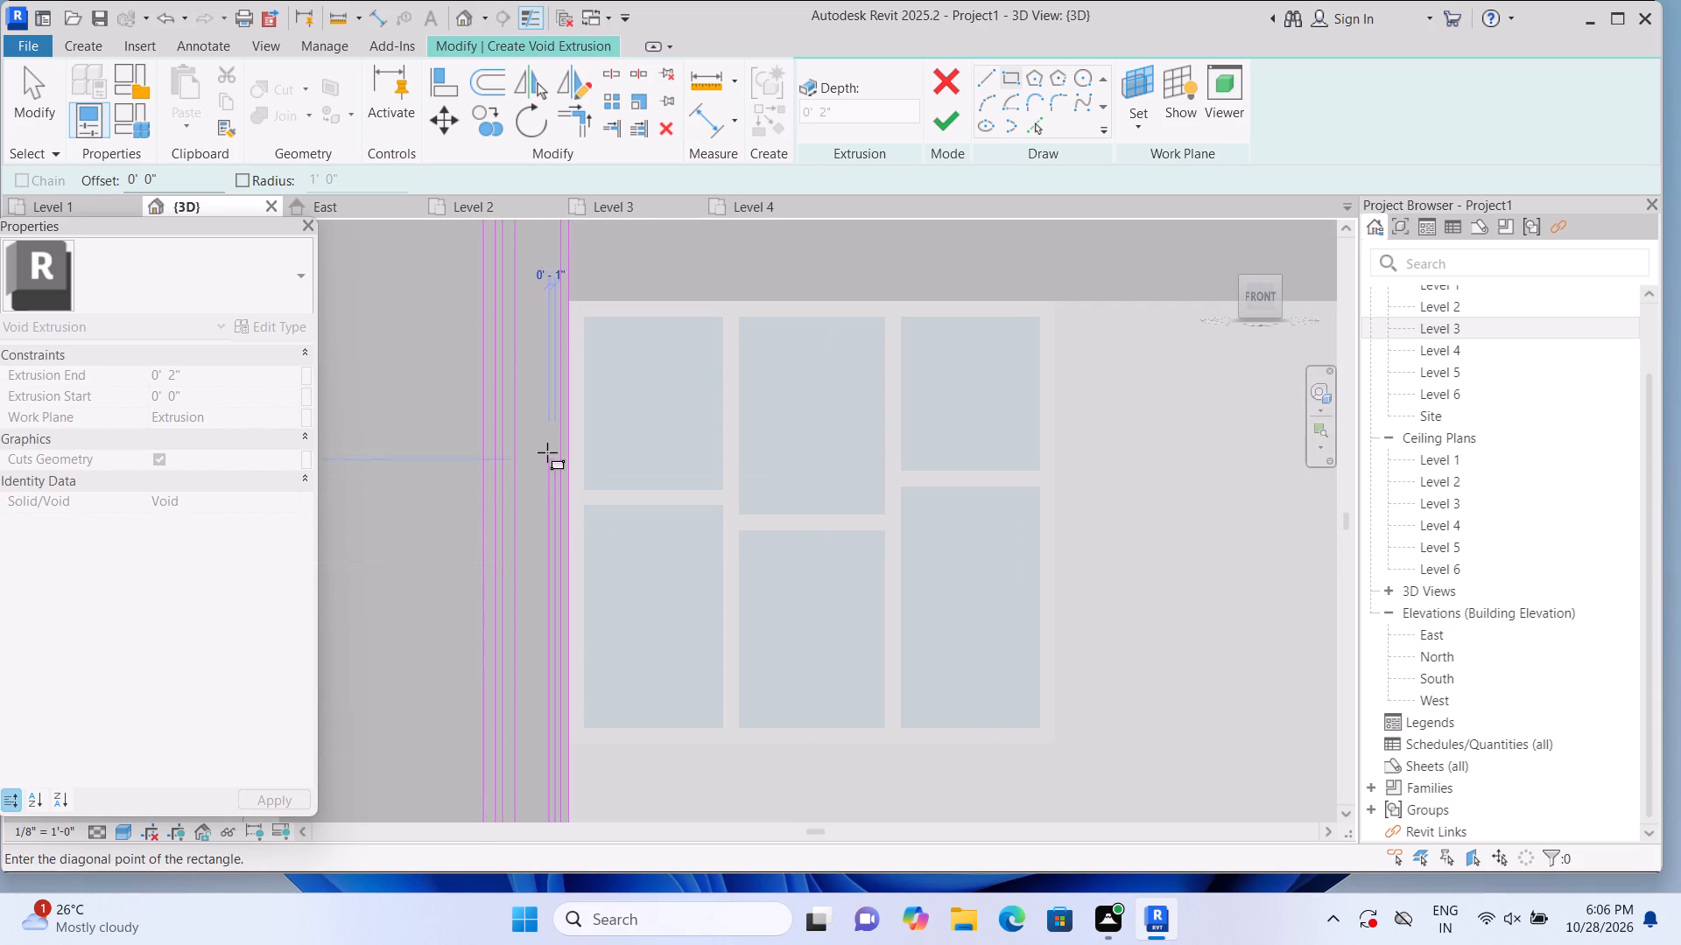
{"action": "middle_click_drag", "start_coordinate": [535, 414], "coordinate": [515, 595]}
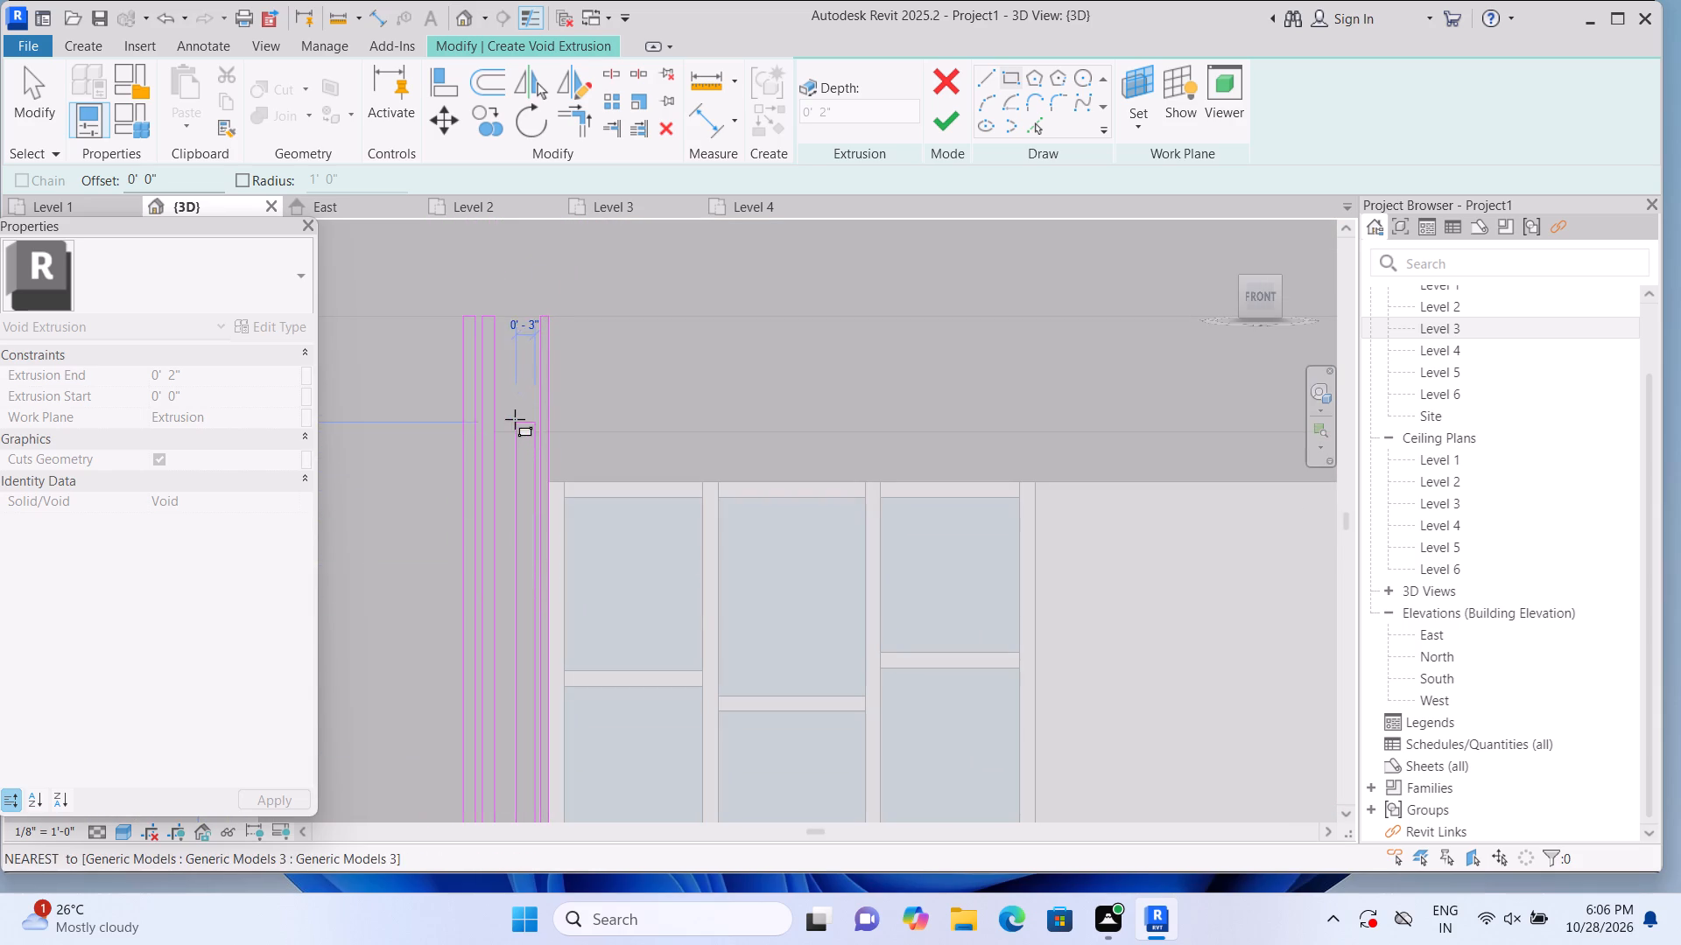
{"action": "scroll", "coordinate": [510, 364], "scroll_direction": "up", "scroll_amount": 4}
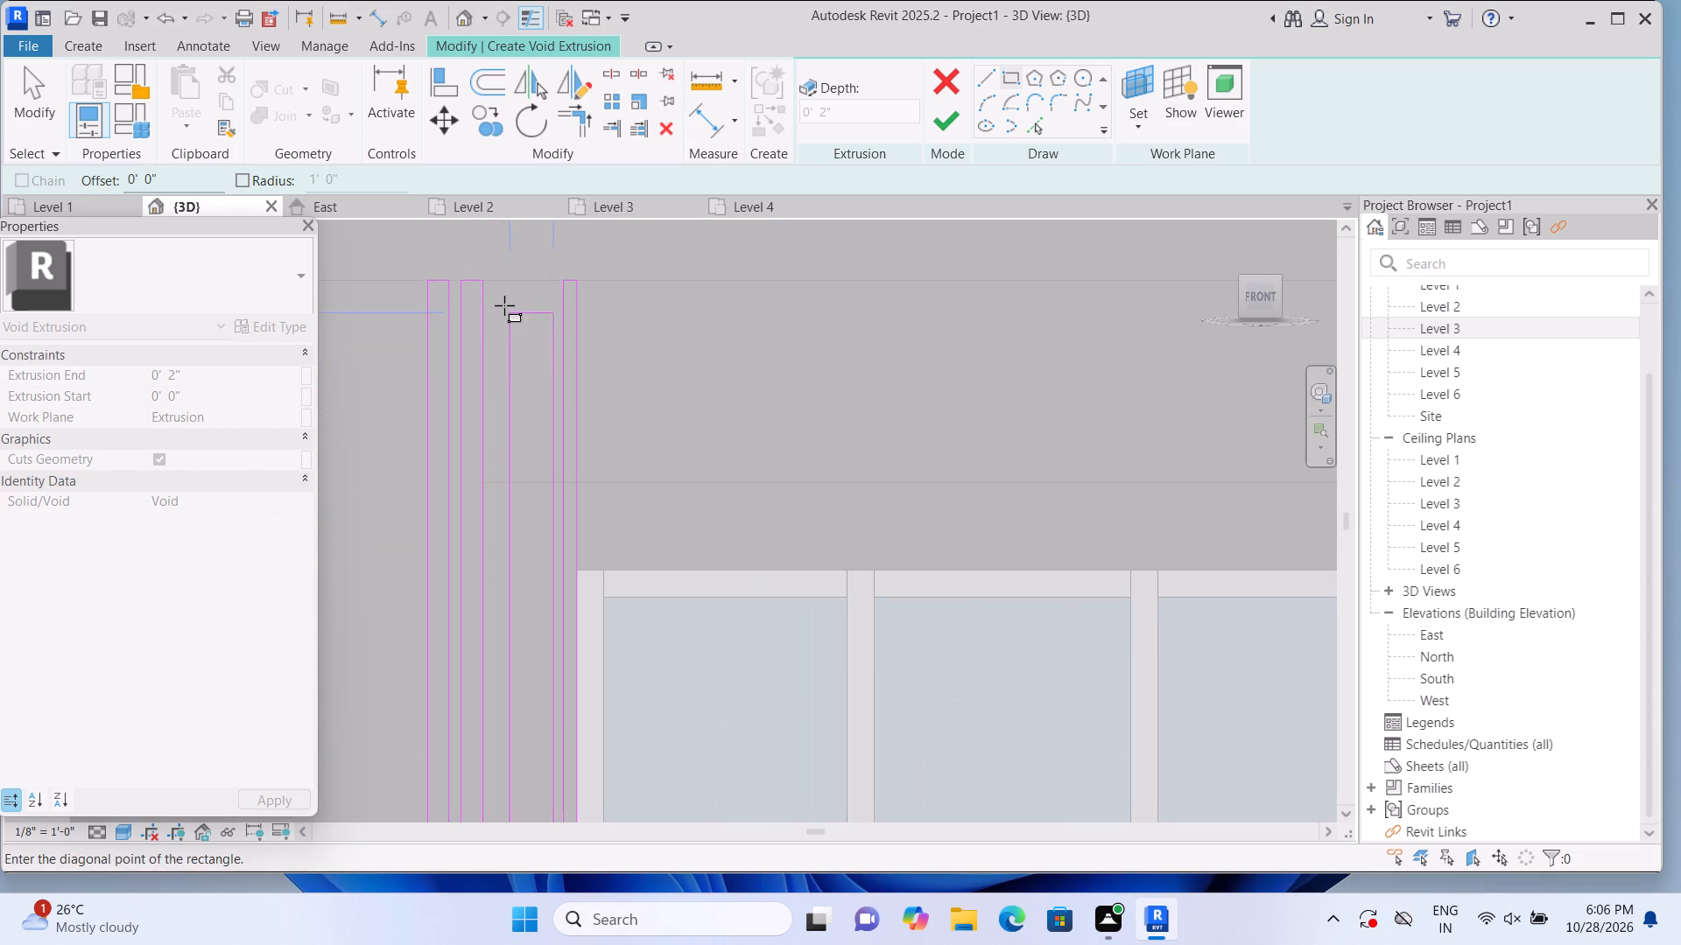
{"action": "left_click", "coordinate": [543, 277]}
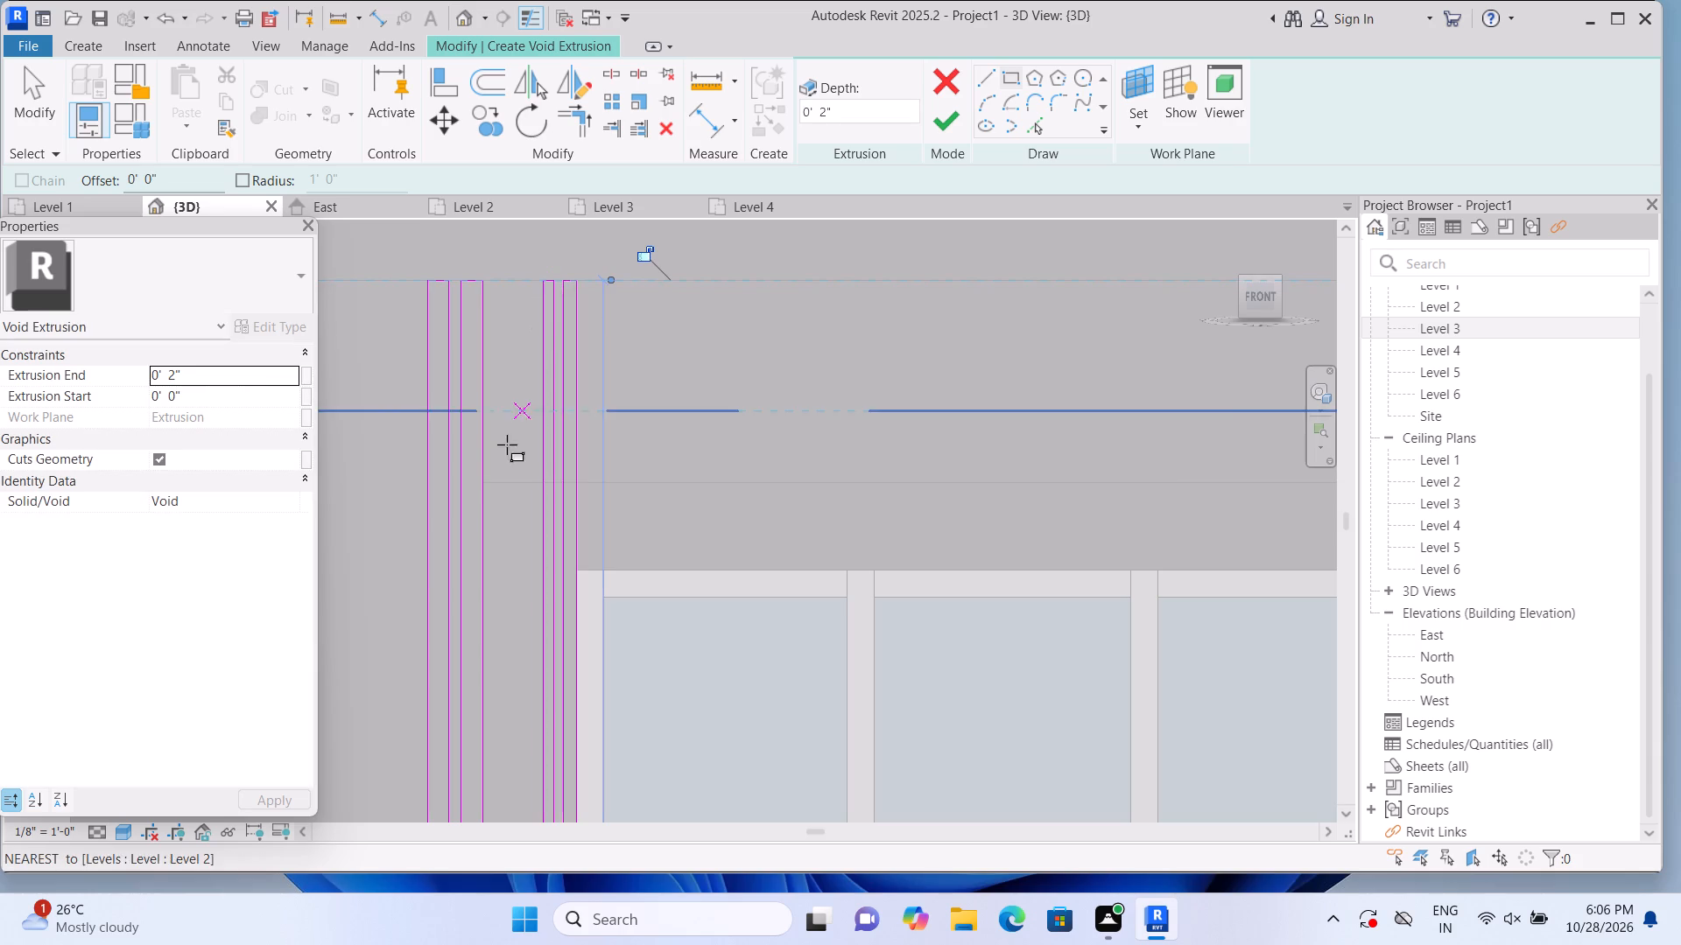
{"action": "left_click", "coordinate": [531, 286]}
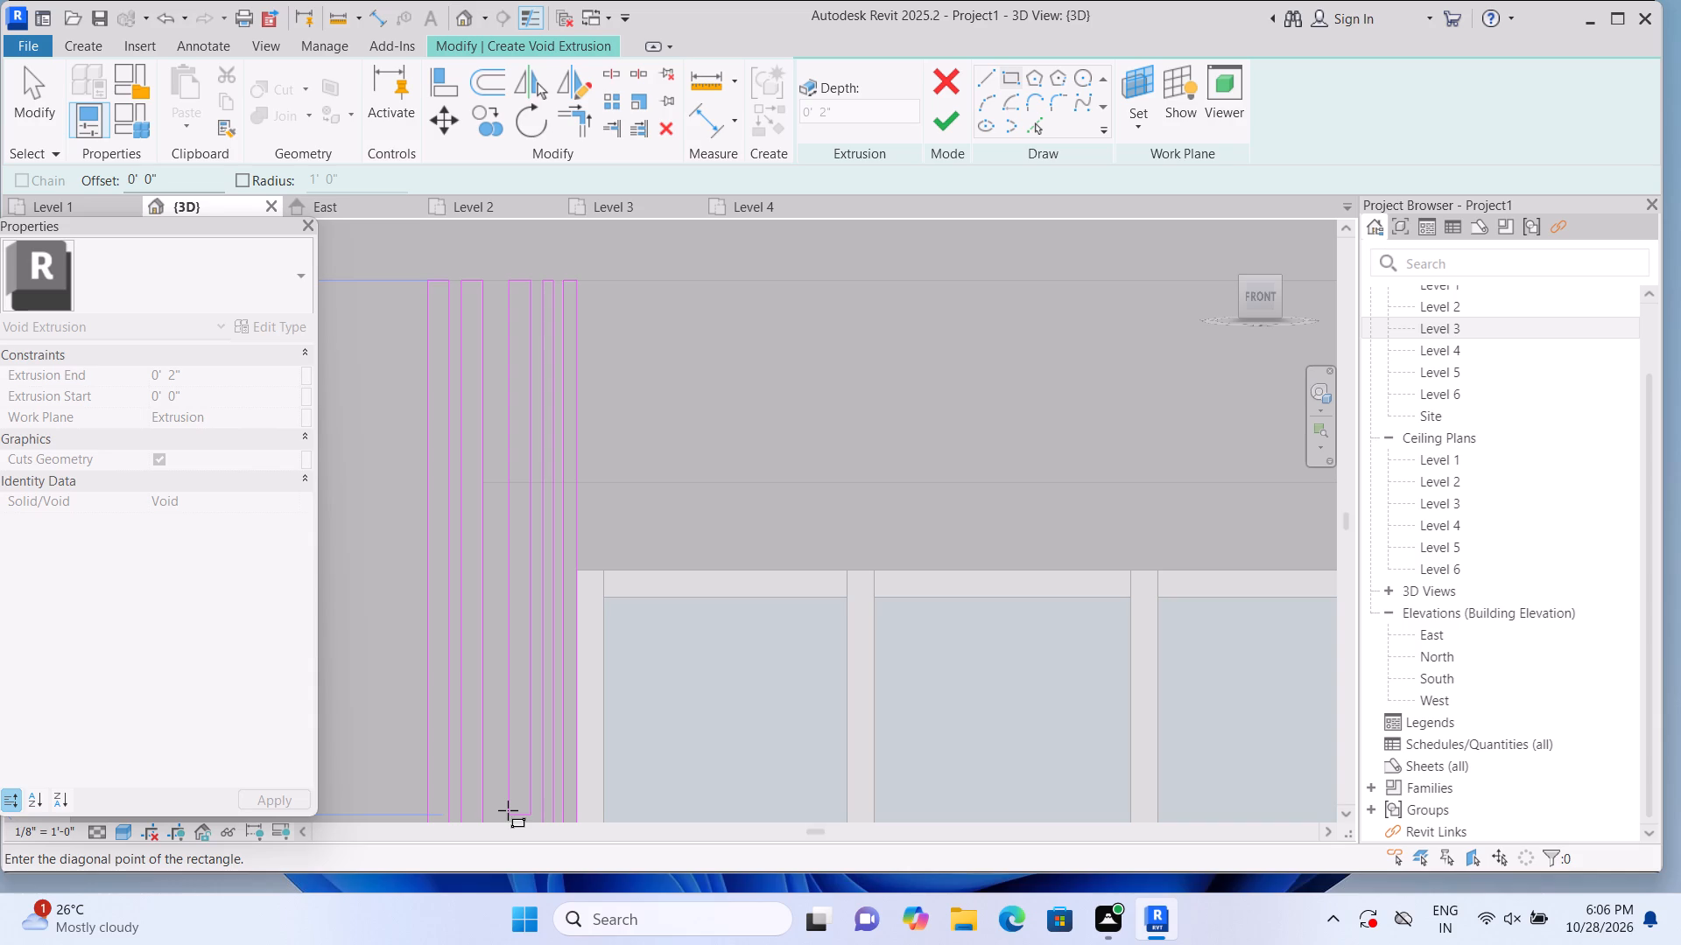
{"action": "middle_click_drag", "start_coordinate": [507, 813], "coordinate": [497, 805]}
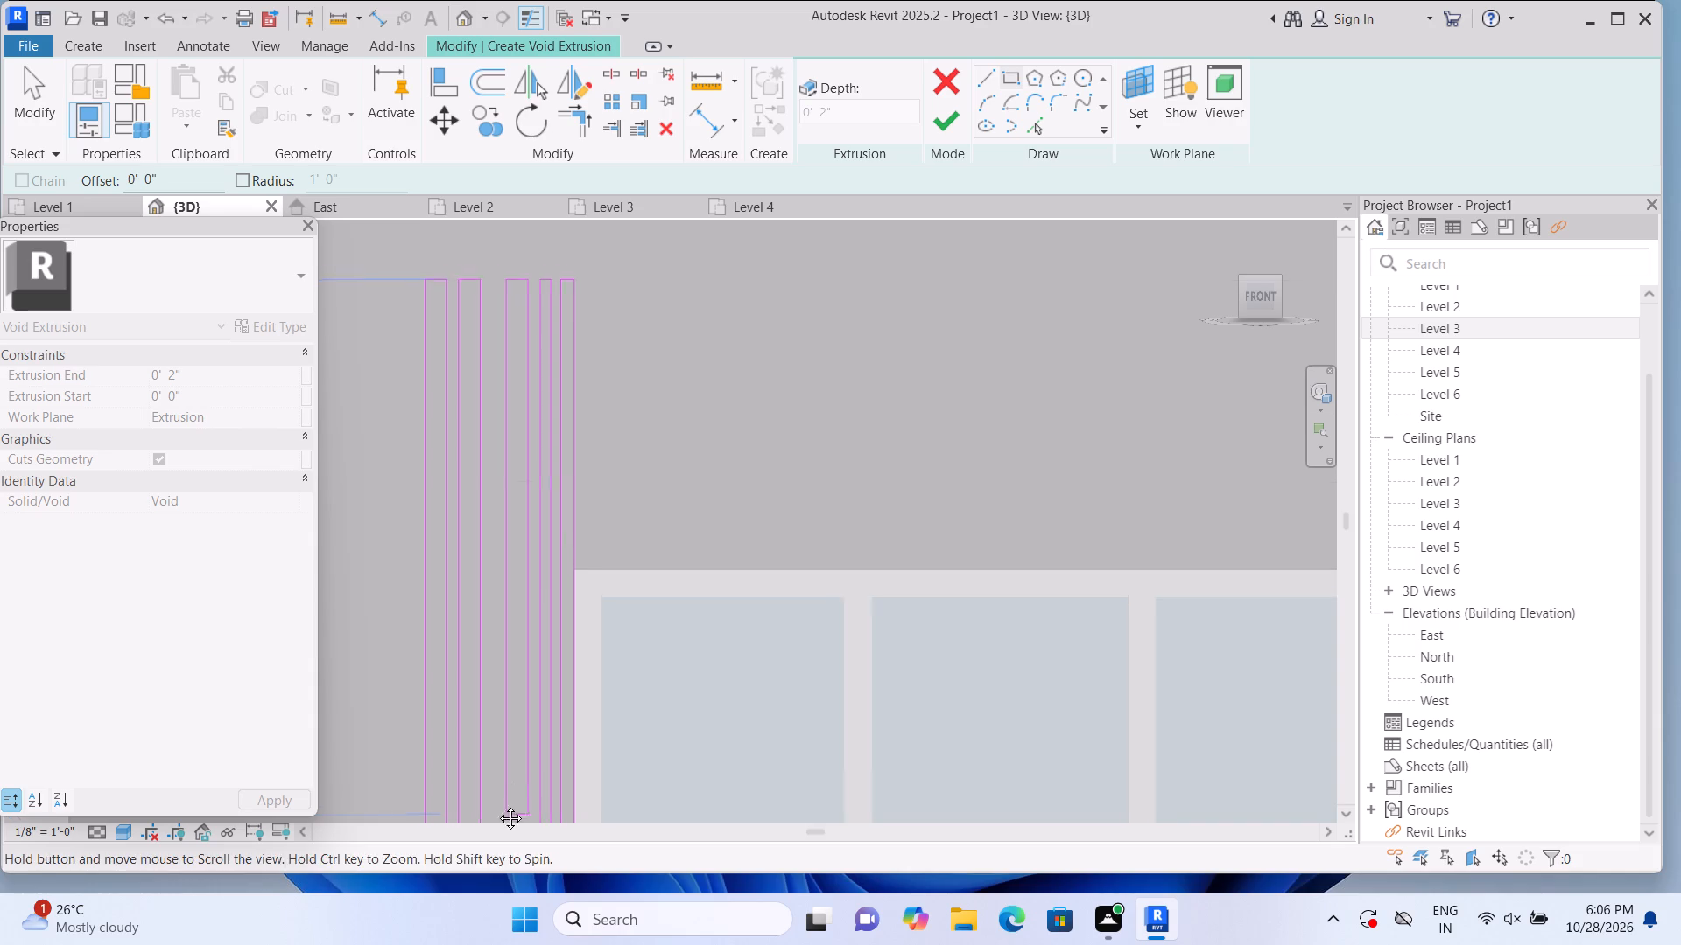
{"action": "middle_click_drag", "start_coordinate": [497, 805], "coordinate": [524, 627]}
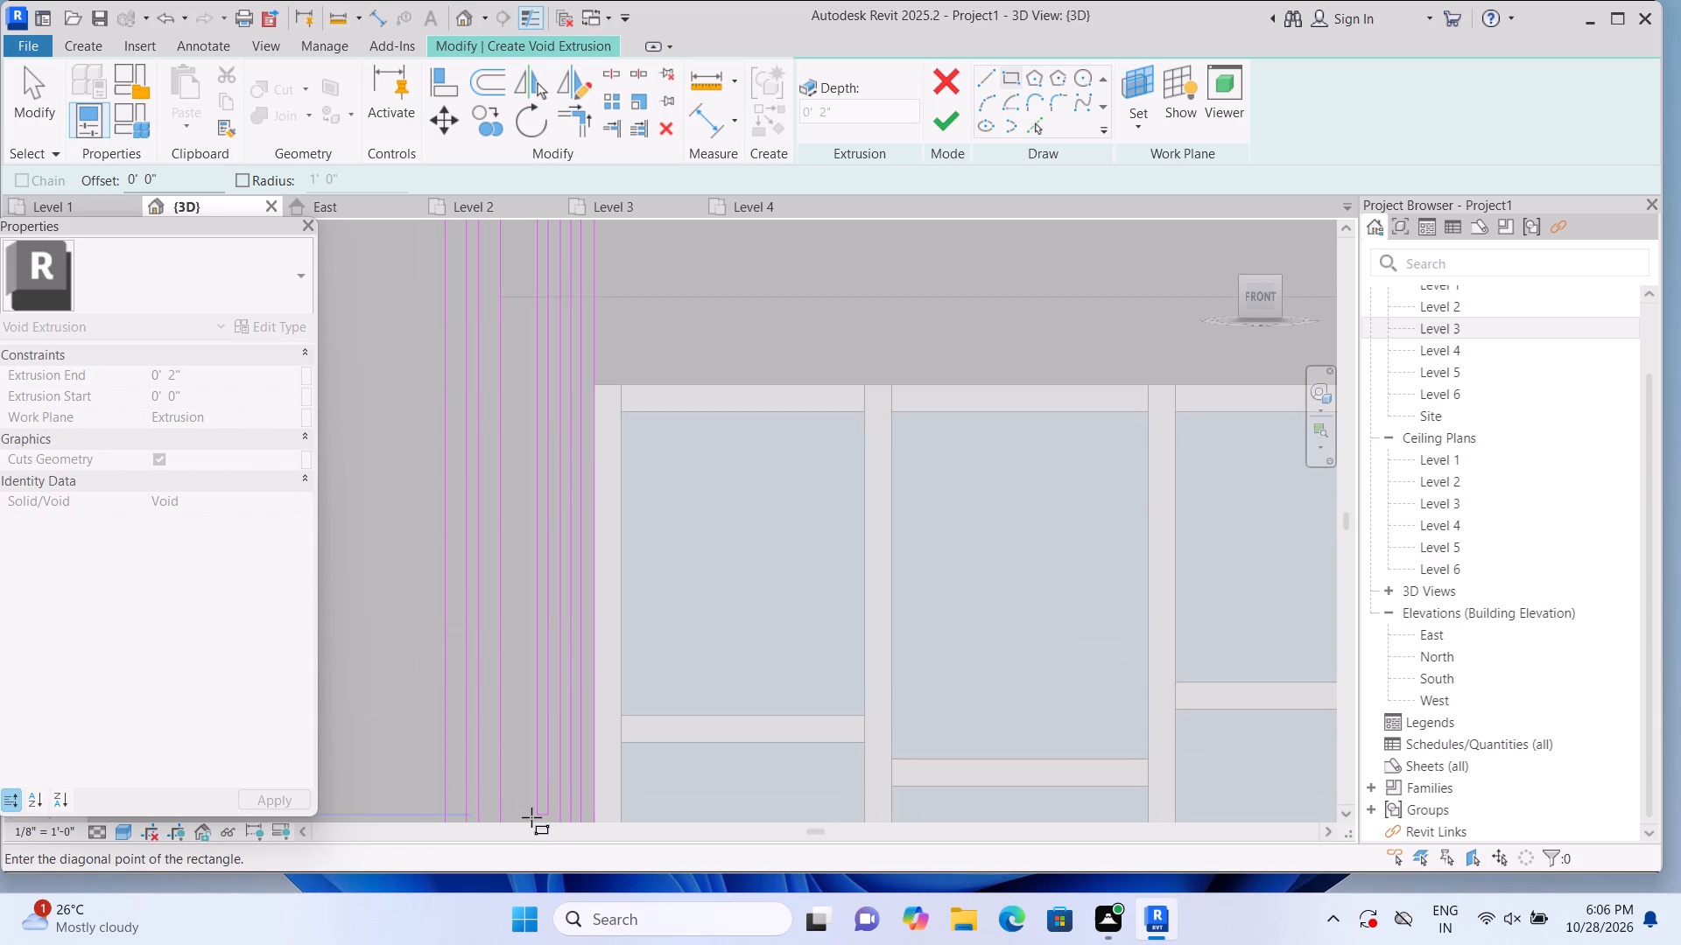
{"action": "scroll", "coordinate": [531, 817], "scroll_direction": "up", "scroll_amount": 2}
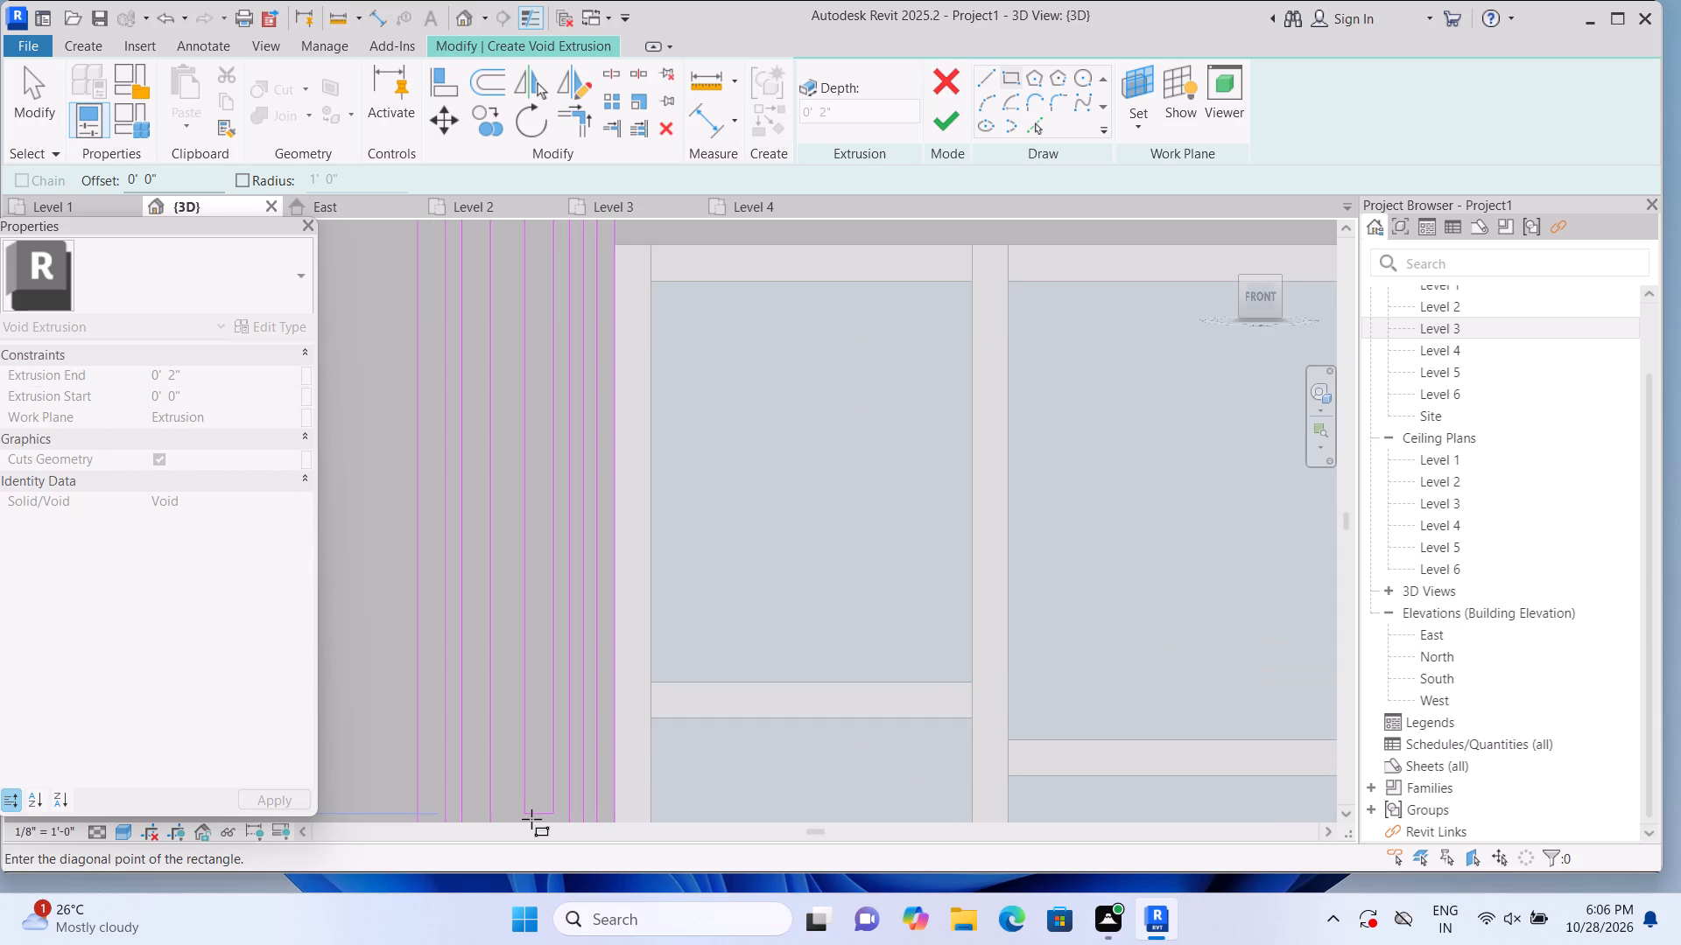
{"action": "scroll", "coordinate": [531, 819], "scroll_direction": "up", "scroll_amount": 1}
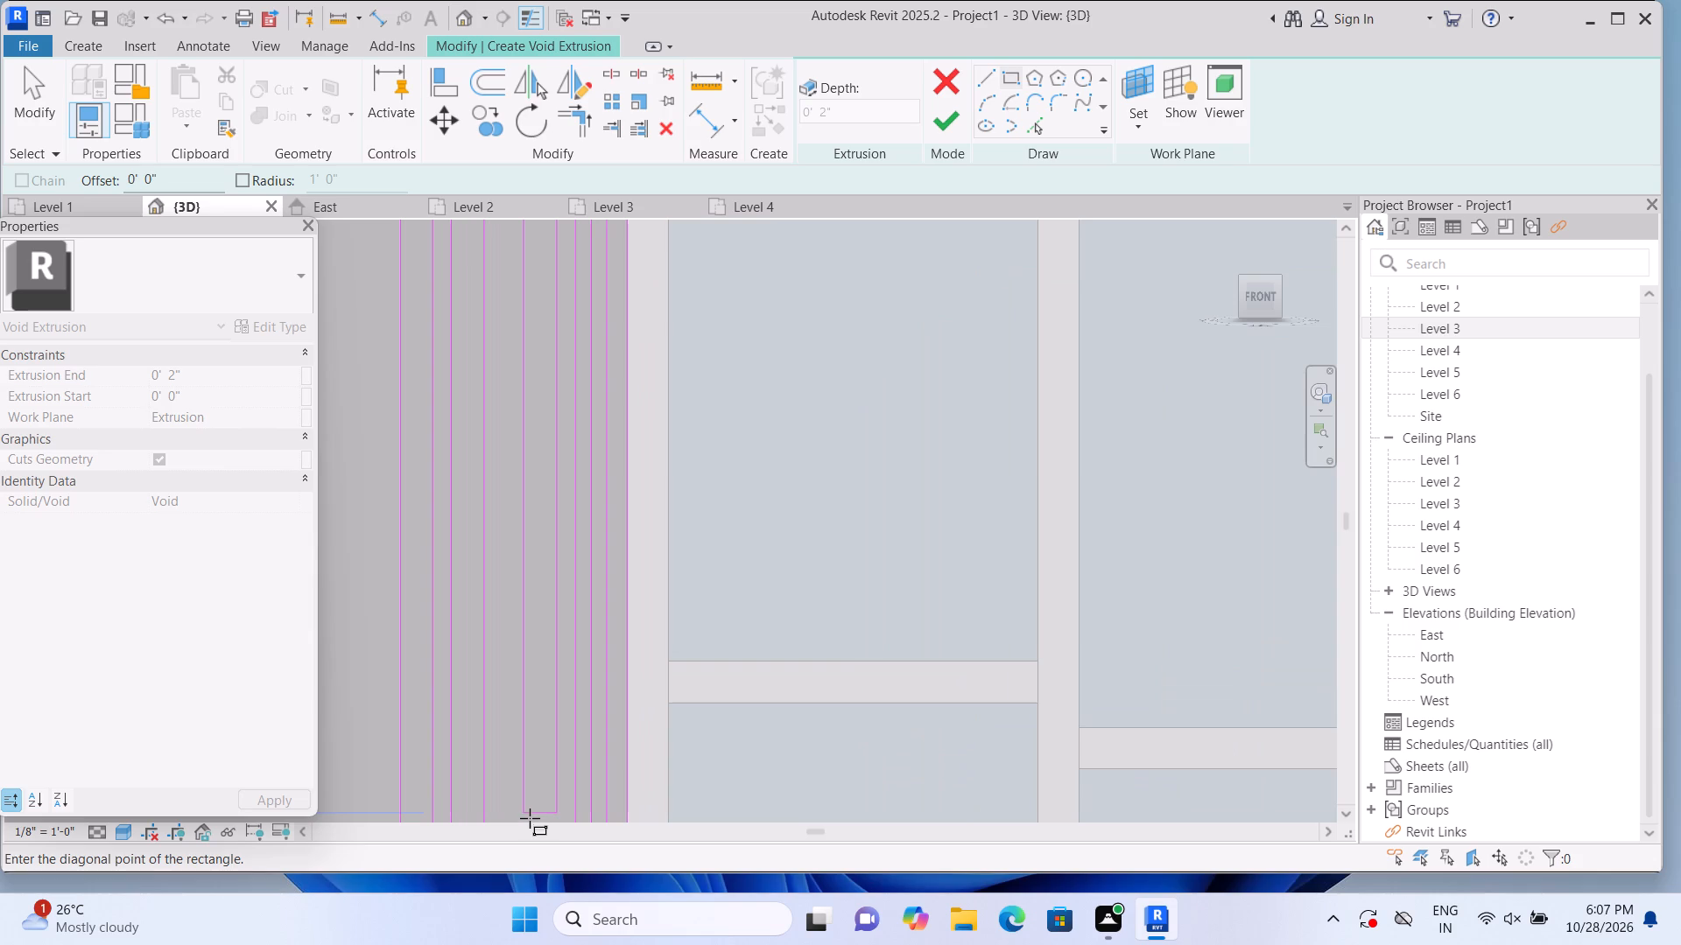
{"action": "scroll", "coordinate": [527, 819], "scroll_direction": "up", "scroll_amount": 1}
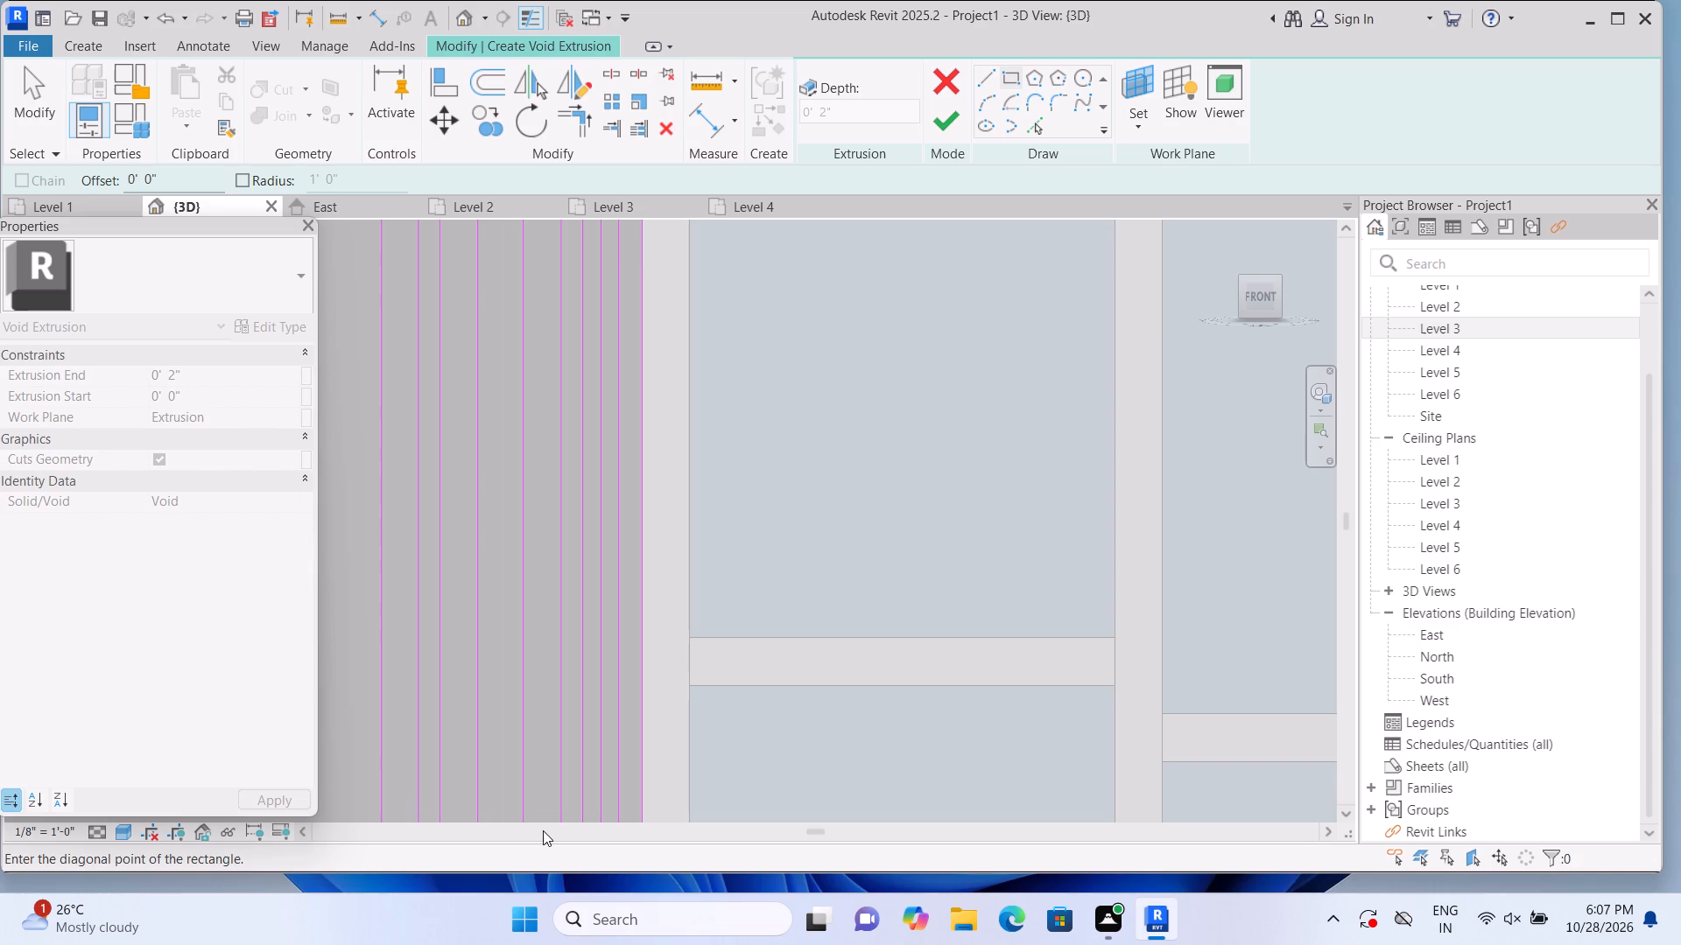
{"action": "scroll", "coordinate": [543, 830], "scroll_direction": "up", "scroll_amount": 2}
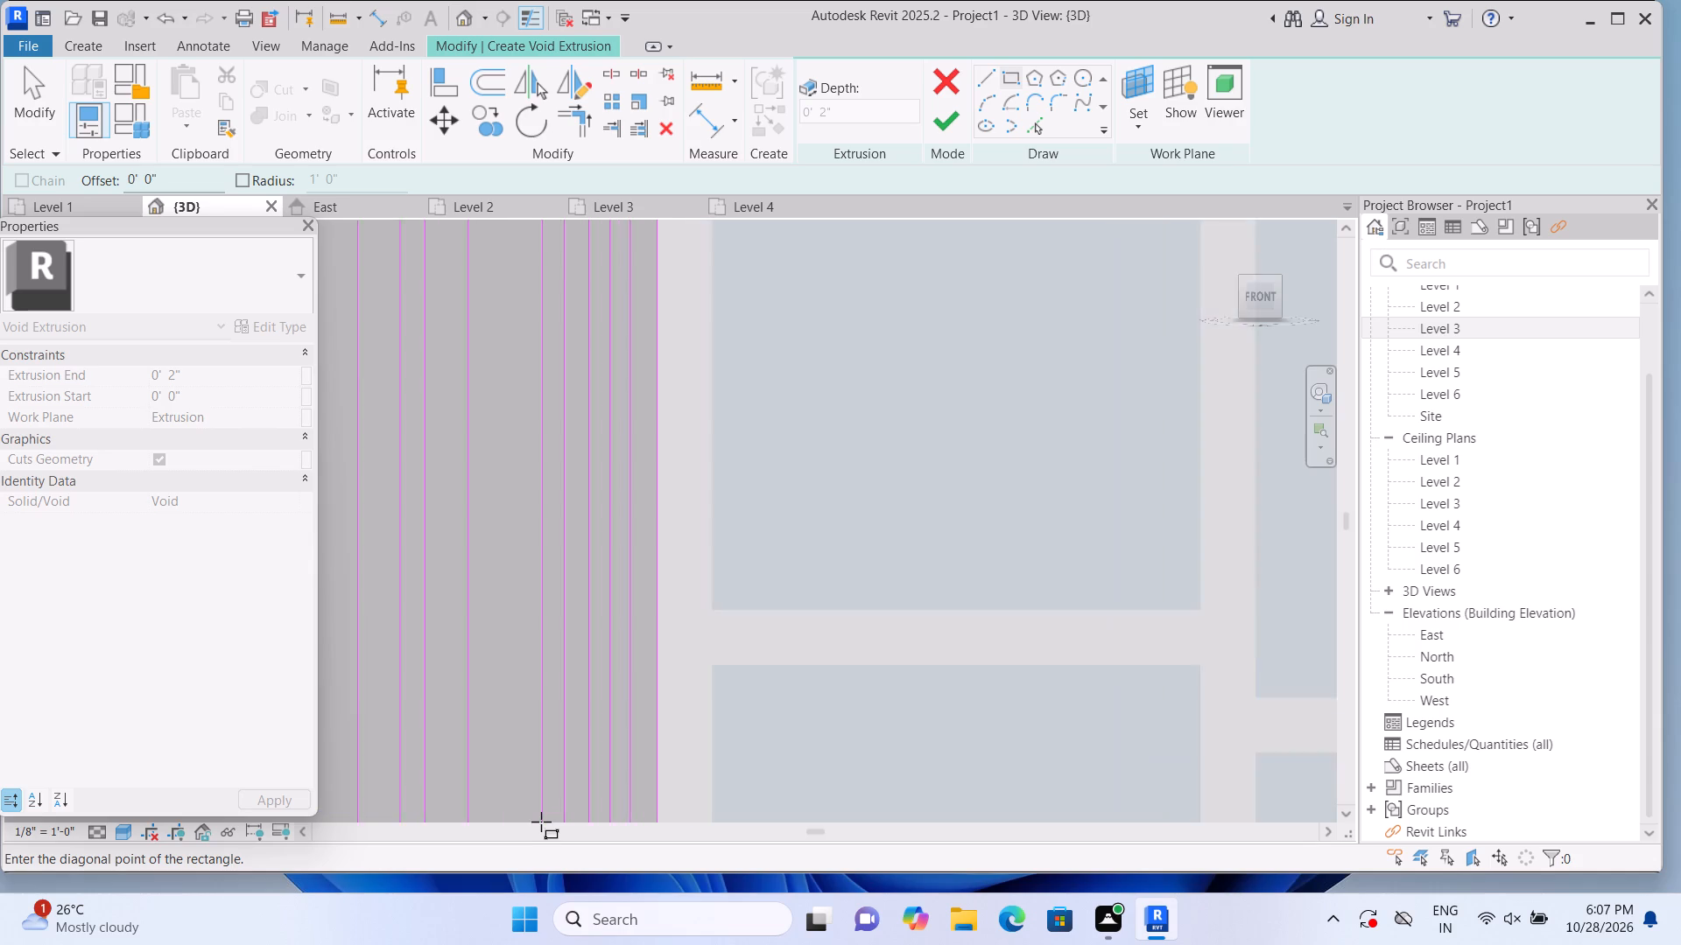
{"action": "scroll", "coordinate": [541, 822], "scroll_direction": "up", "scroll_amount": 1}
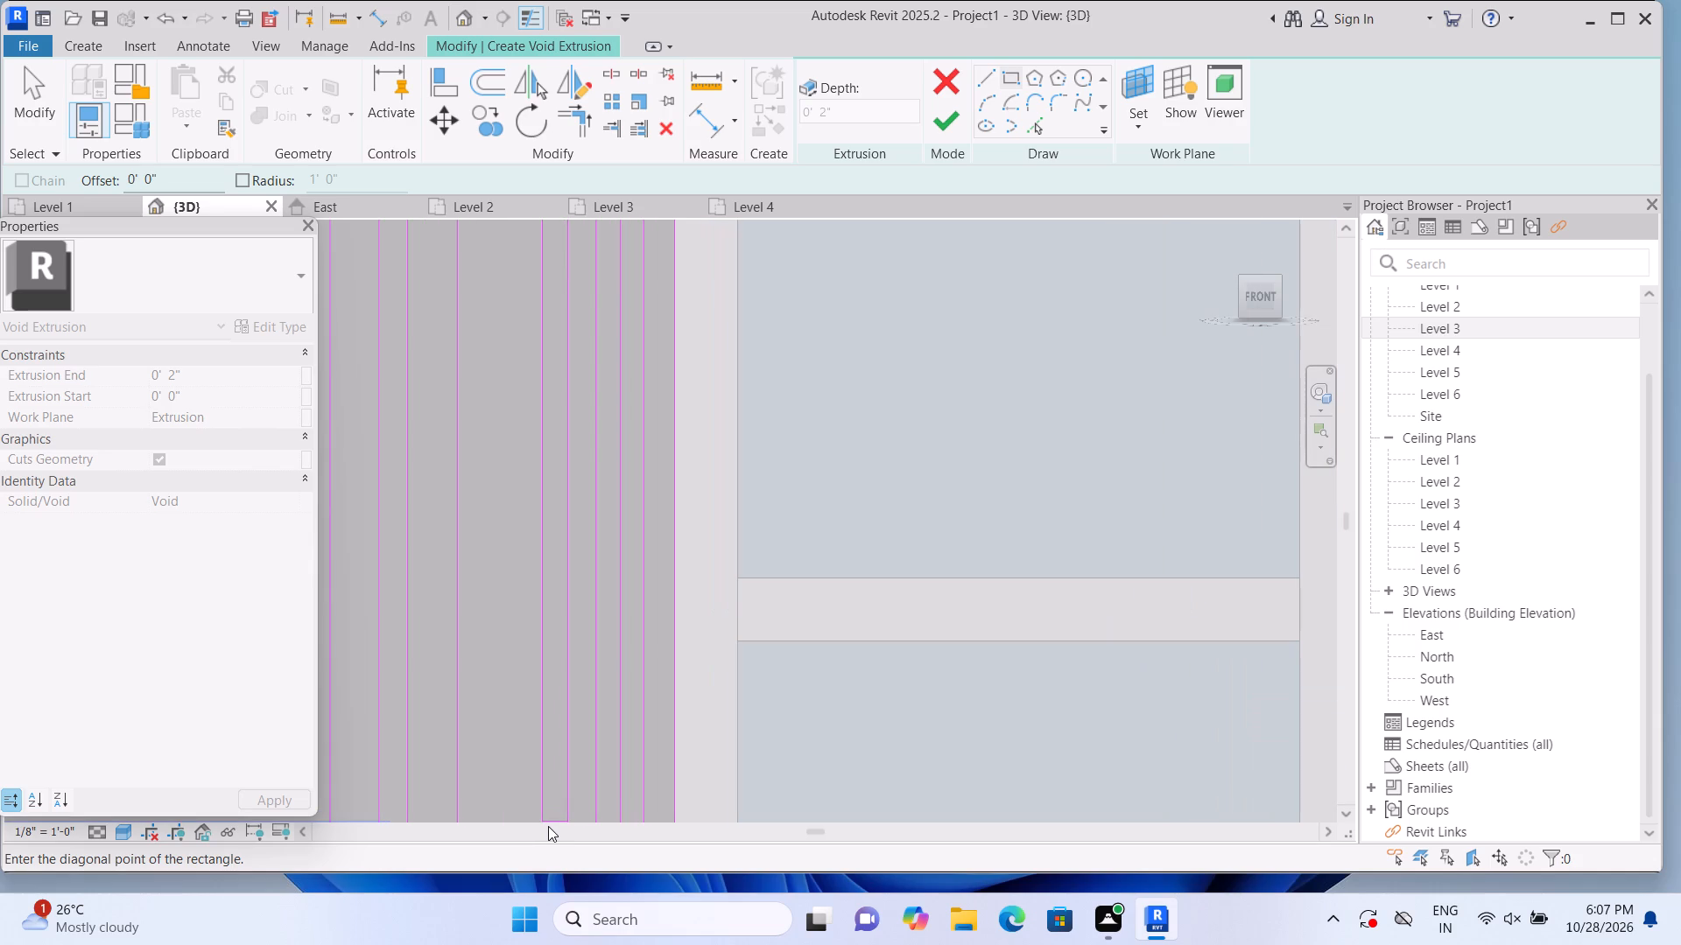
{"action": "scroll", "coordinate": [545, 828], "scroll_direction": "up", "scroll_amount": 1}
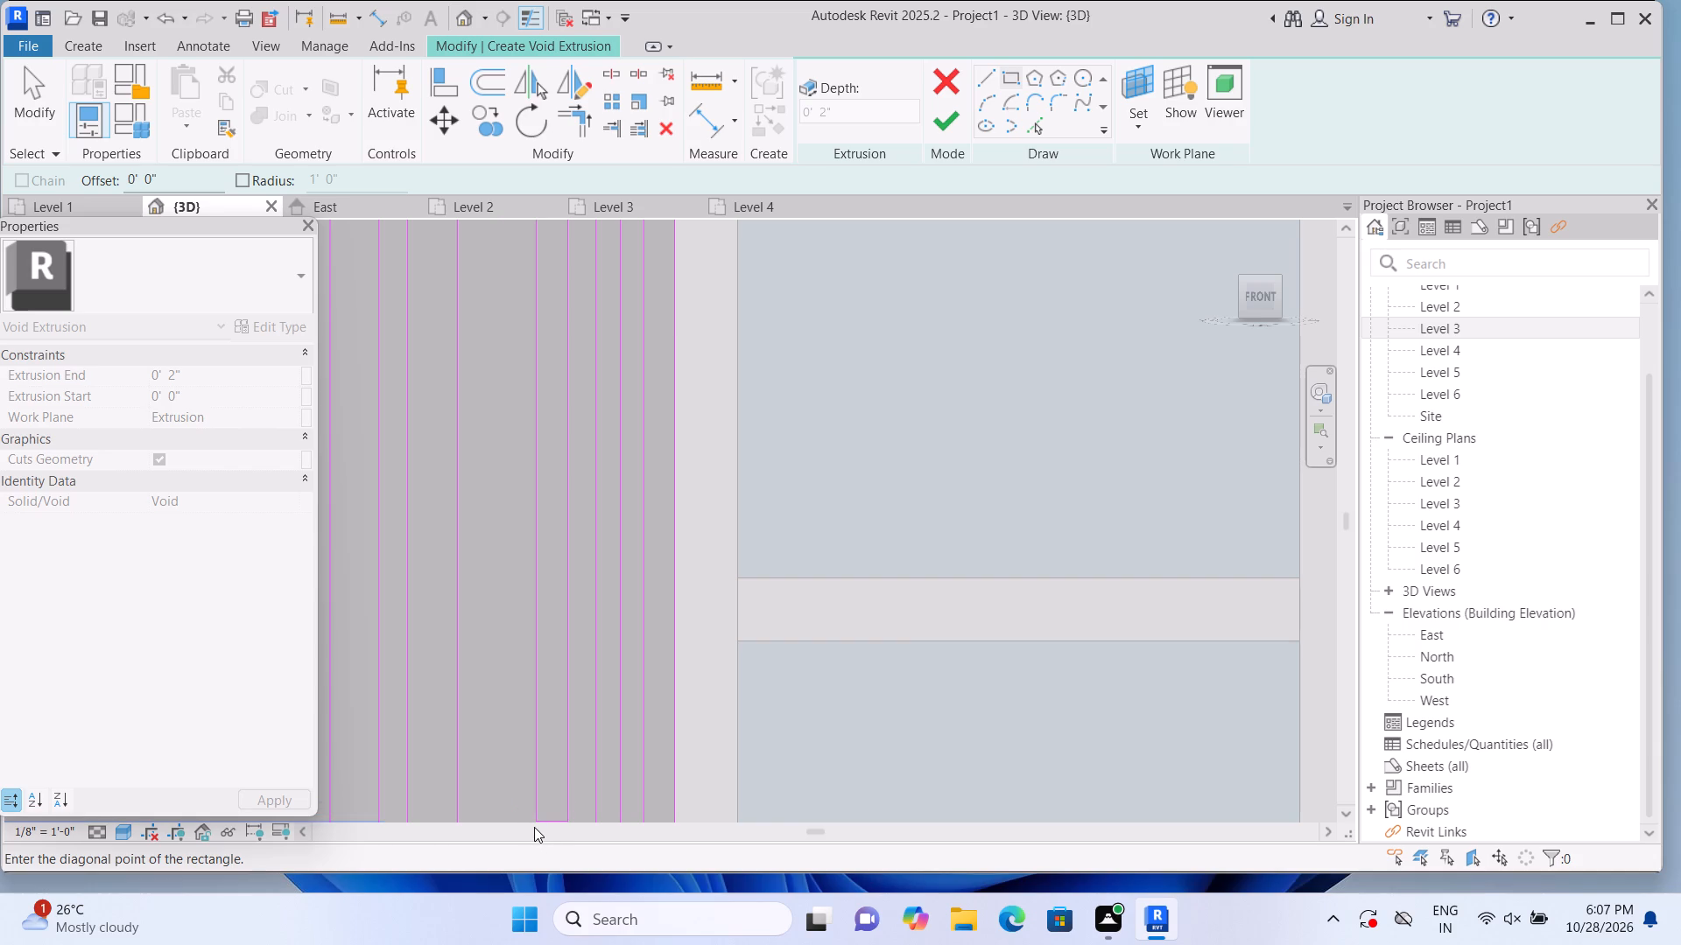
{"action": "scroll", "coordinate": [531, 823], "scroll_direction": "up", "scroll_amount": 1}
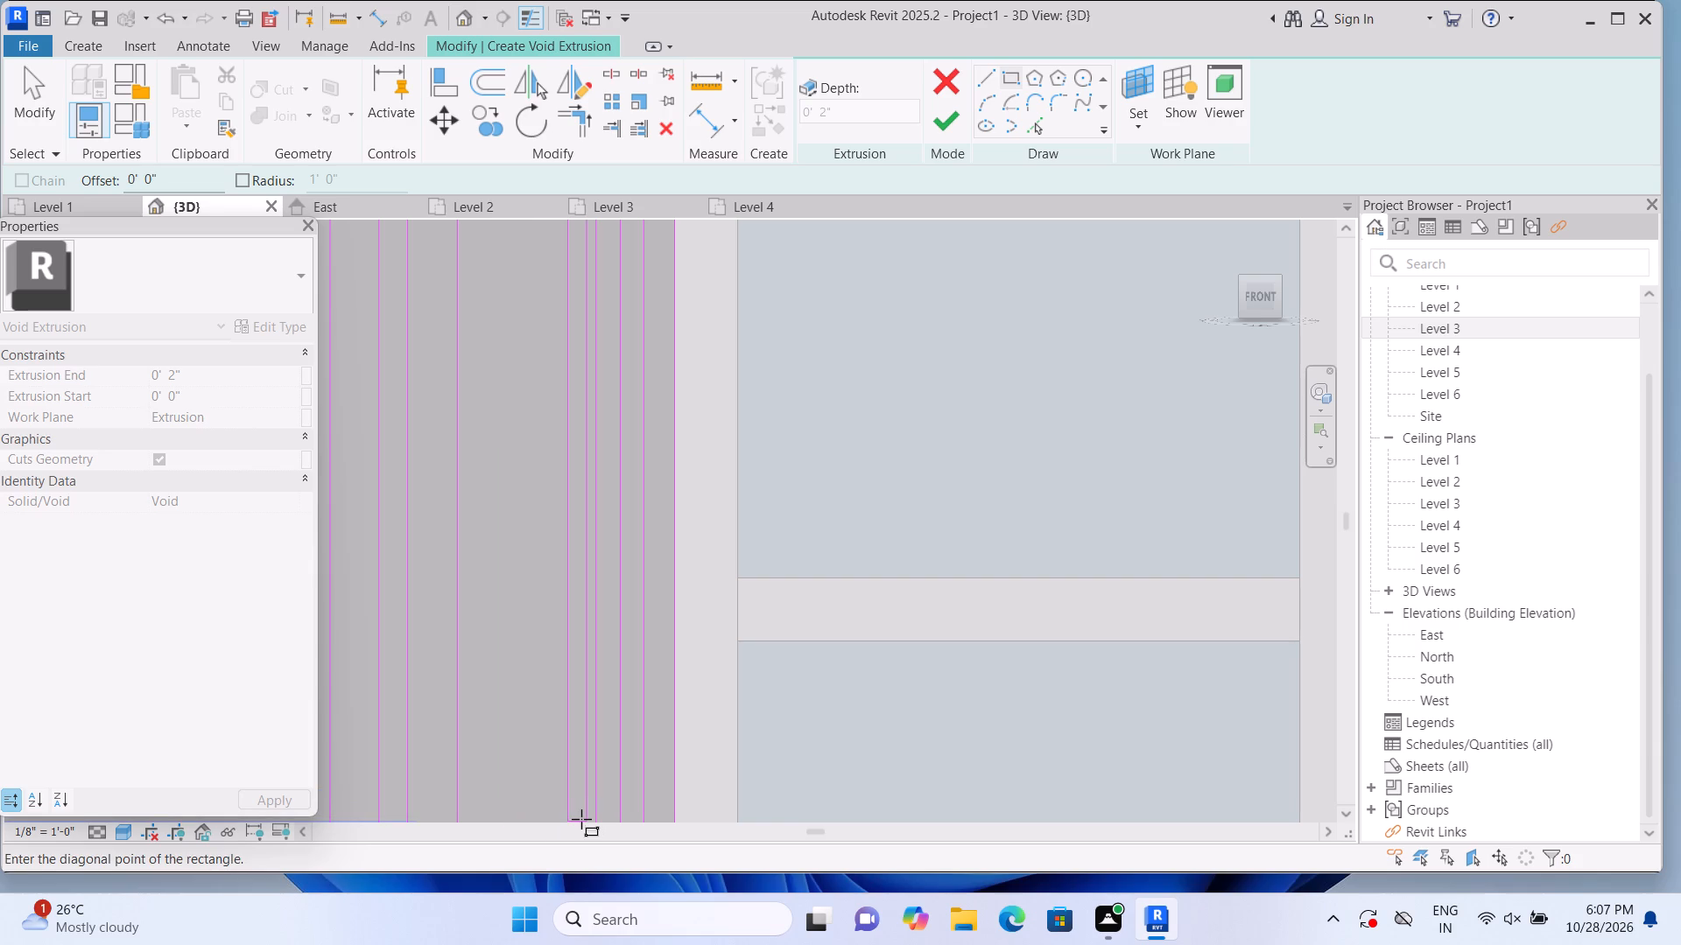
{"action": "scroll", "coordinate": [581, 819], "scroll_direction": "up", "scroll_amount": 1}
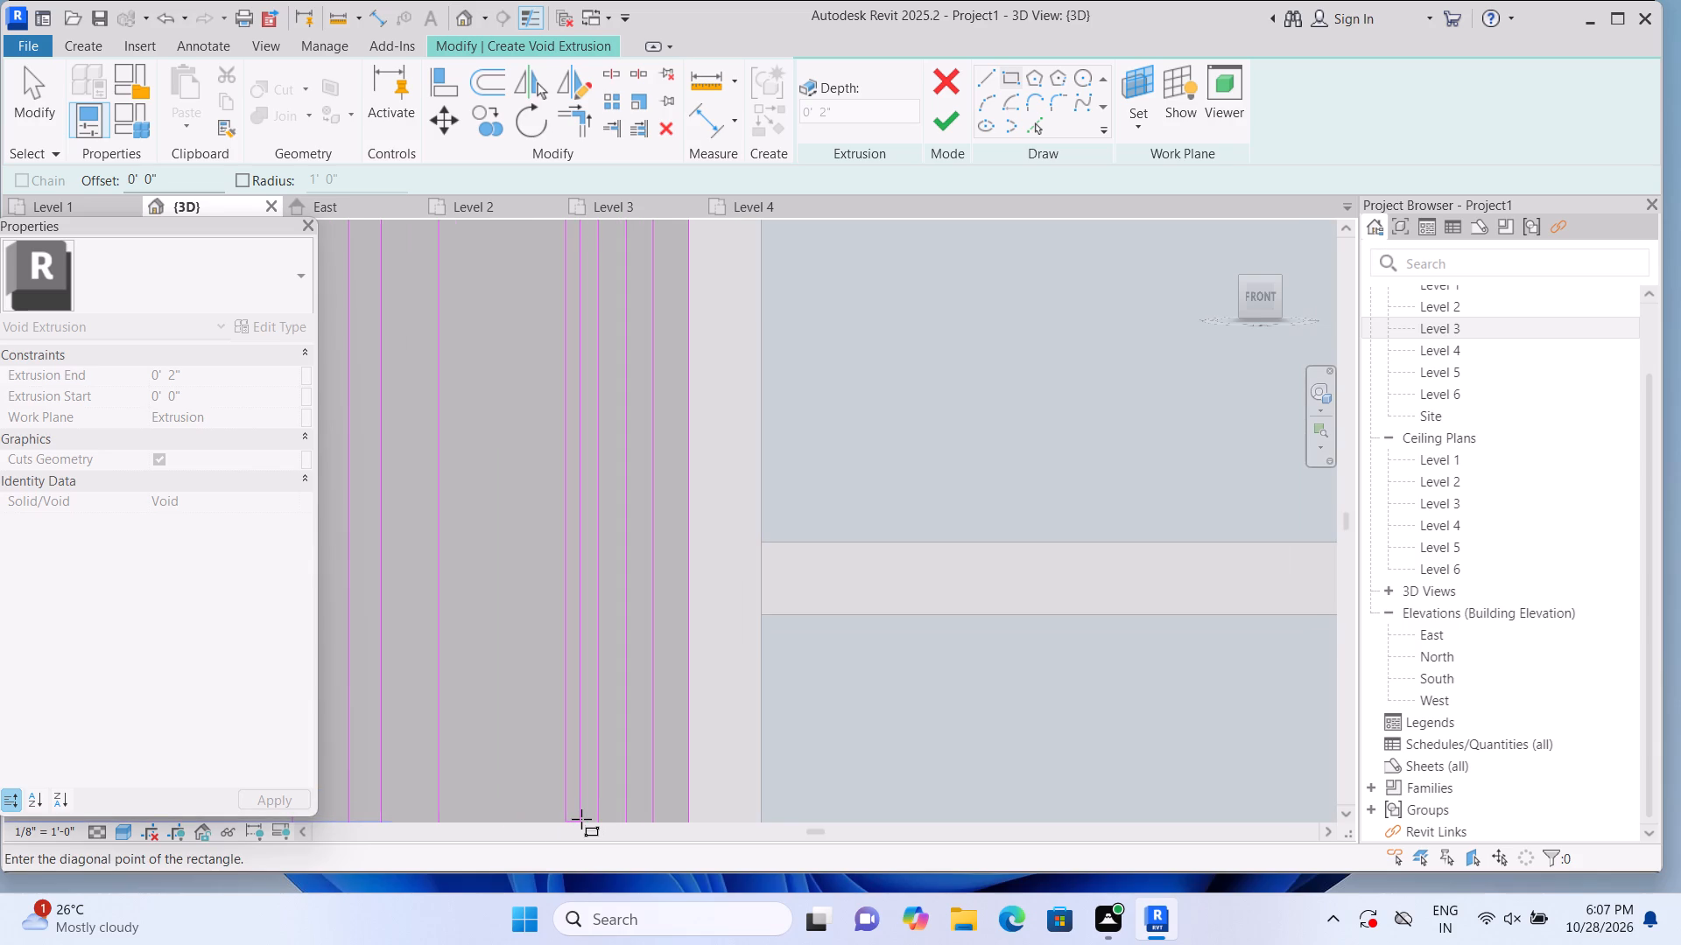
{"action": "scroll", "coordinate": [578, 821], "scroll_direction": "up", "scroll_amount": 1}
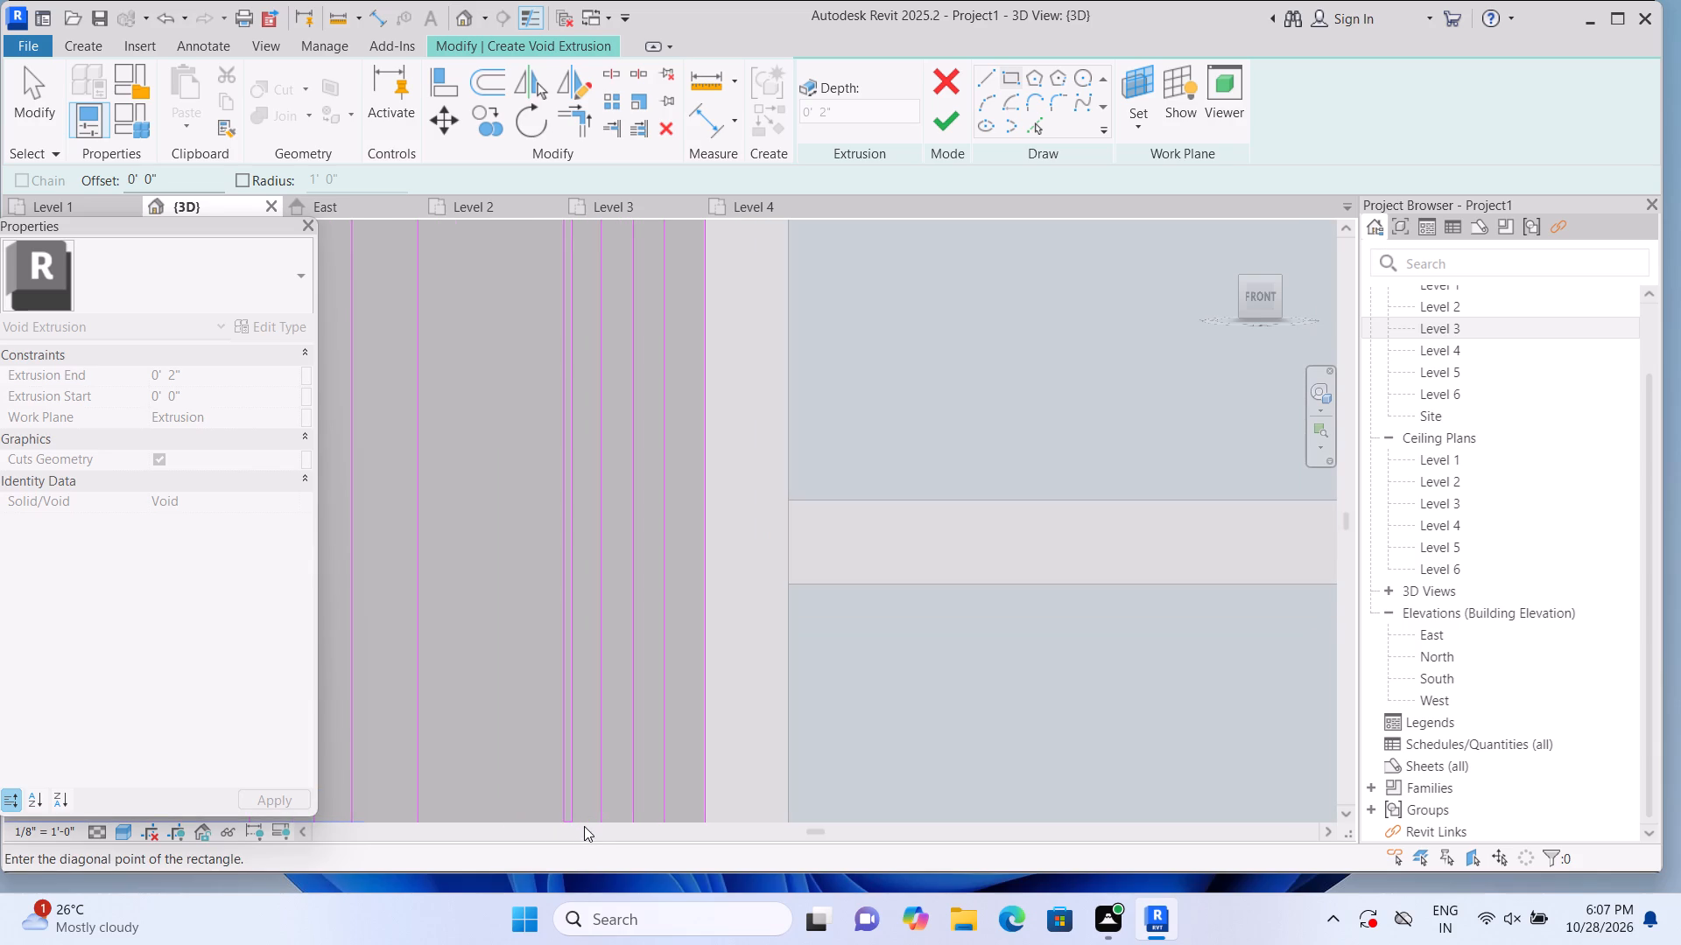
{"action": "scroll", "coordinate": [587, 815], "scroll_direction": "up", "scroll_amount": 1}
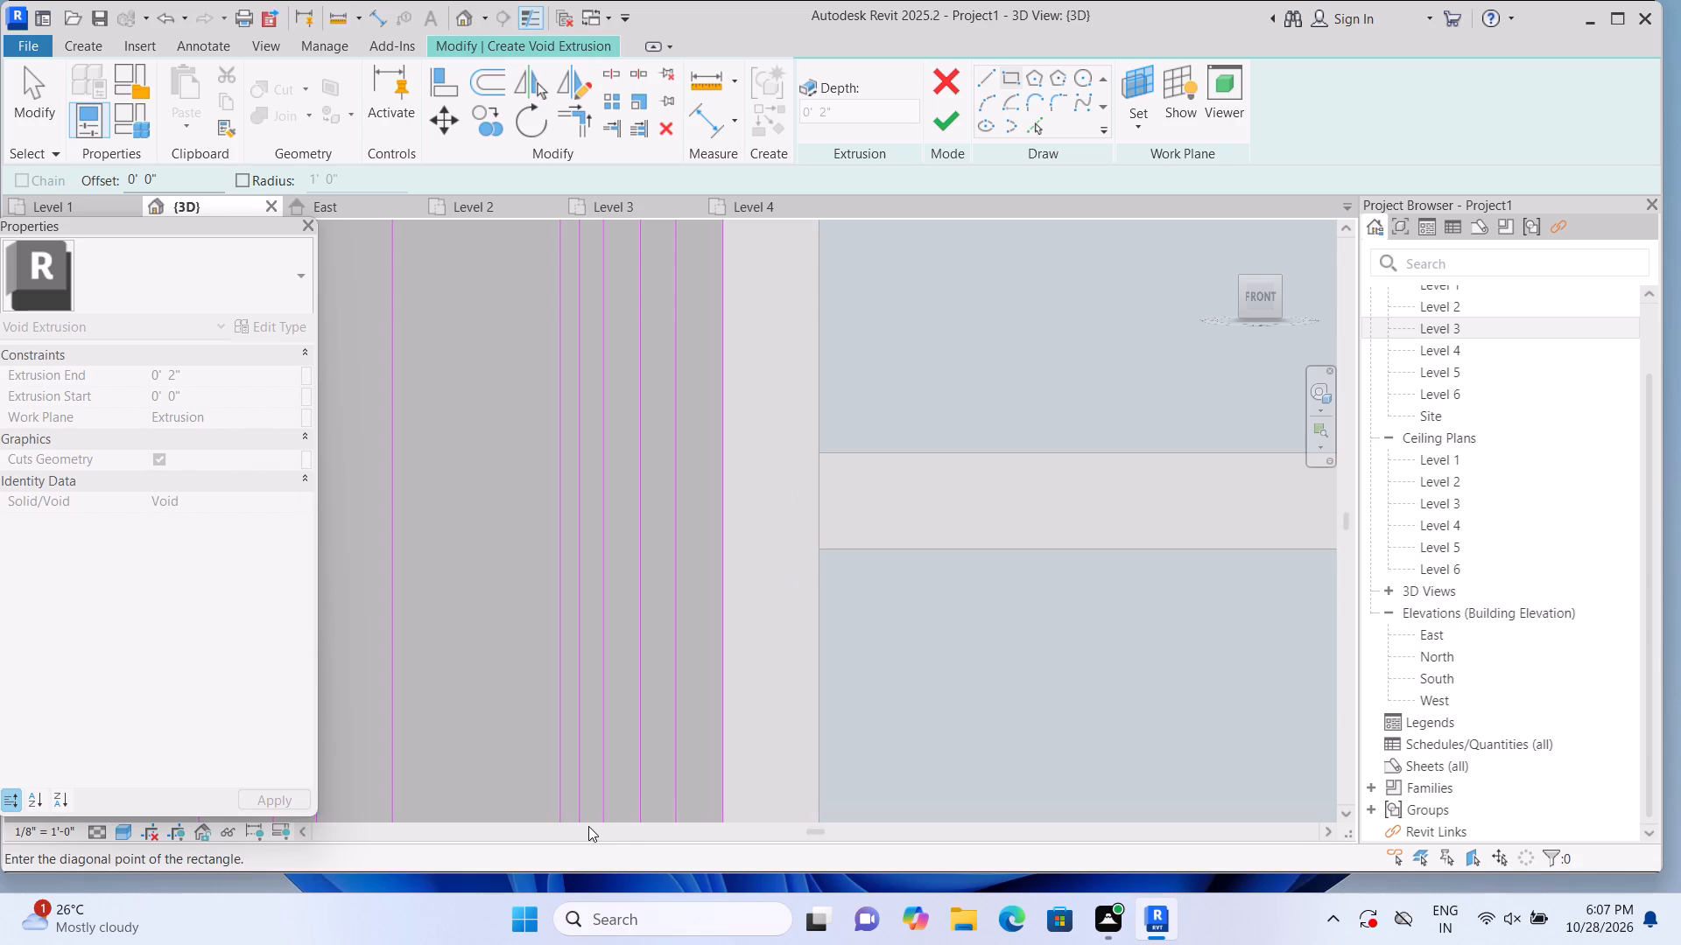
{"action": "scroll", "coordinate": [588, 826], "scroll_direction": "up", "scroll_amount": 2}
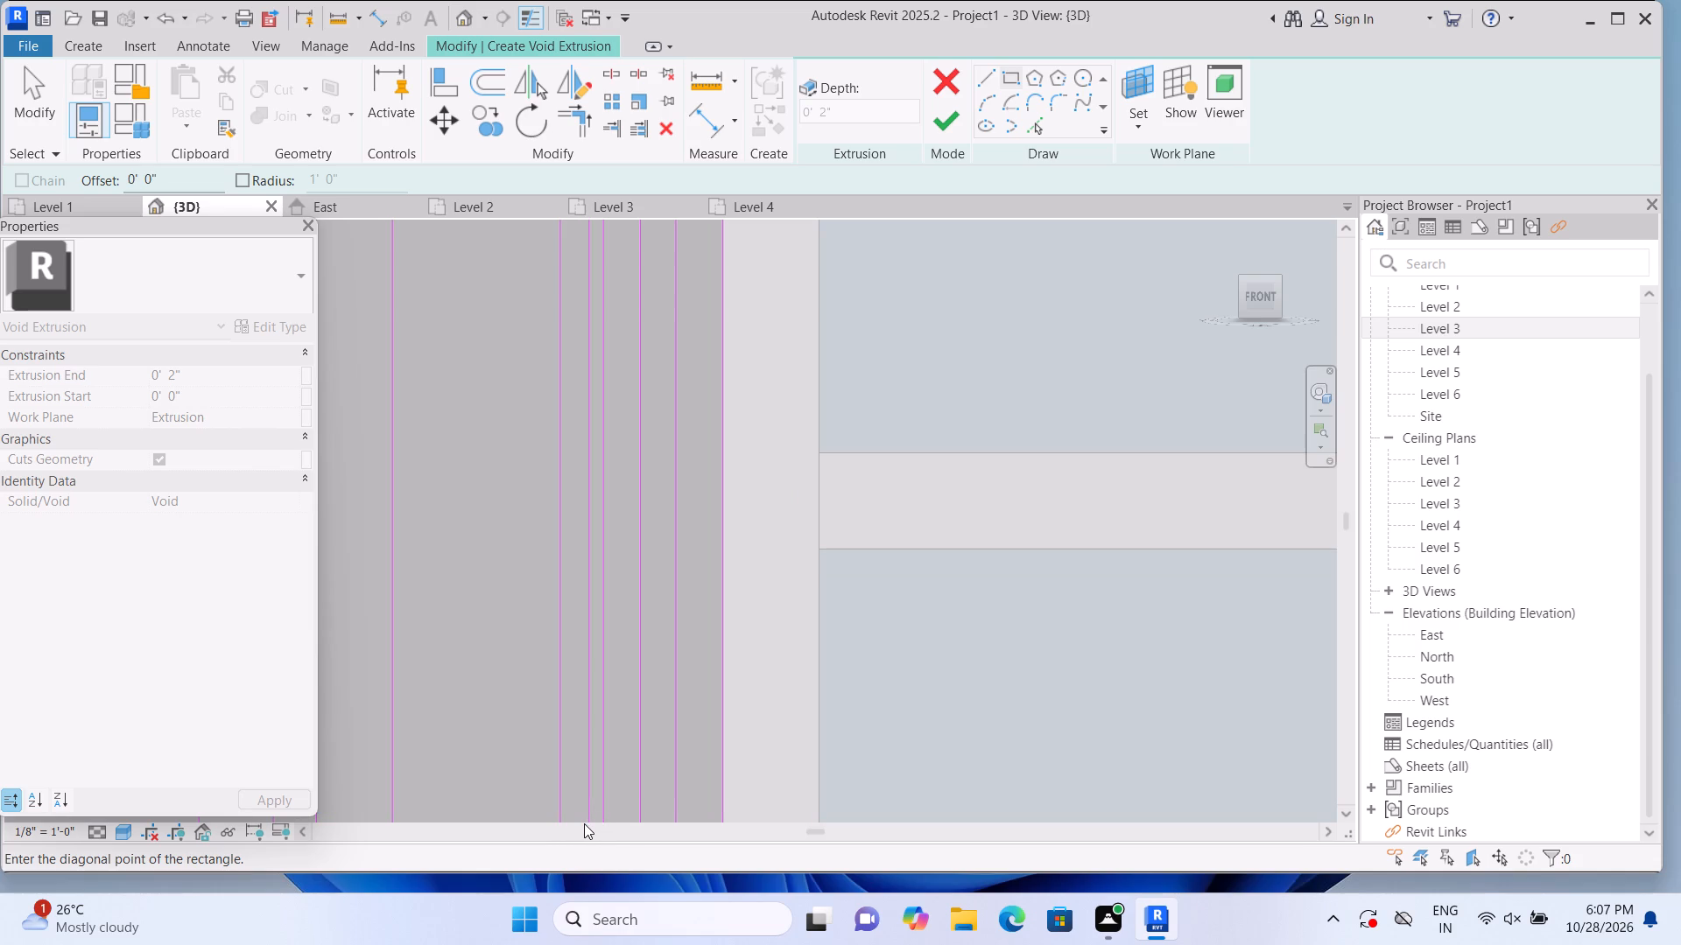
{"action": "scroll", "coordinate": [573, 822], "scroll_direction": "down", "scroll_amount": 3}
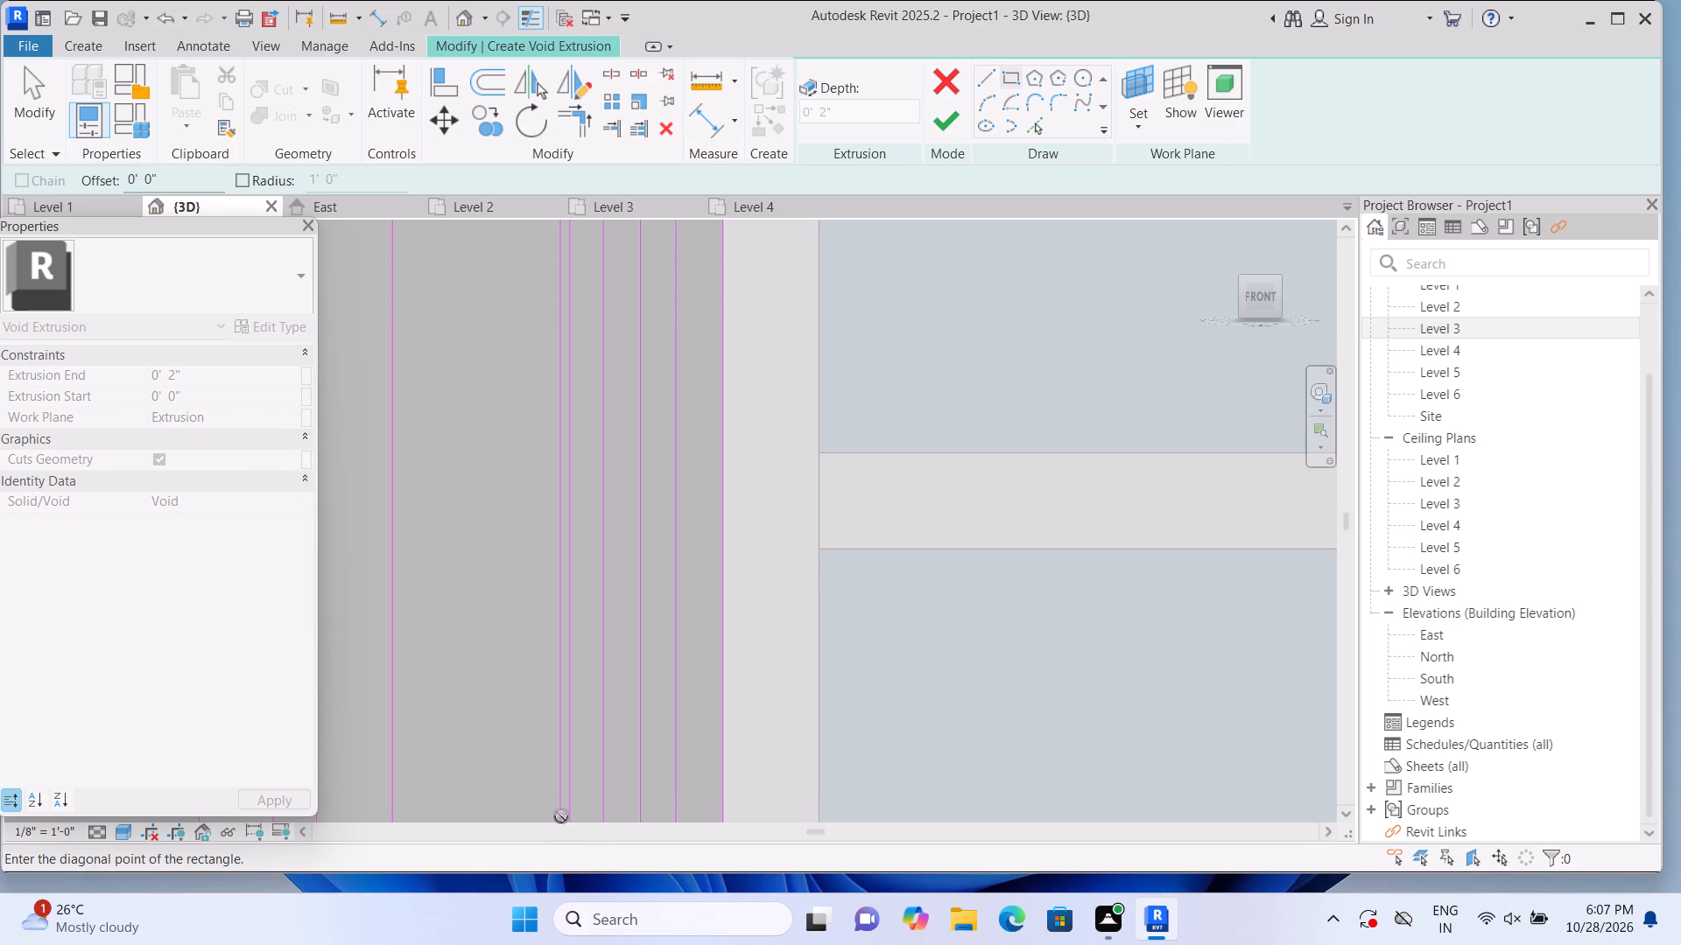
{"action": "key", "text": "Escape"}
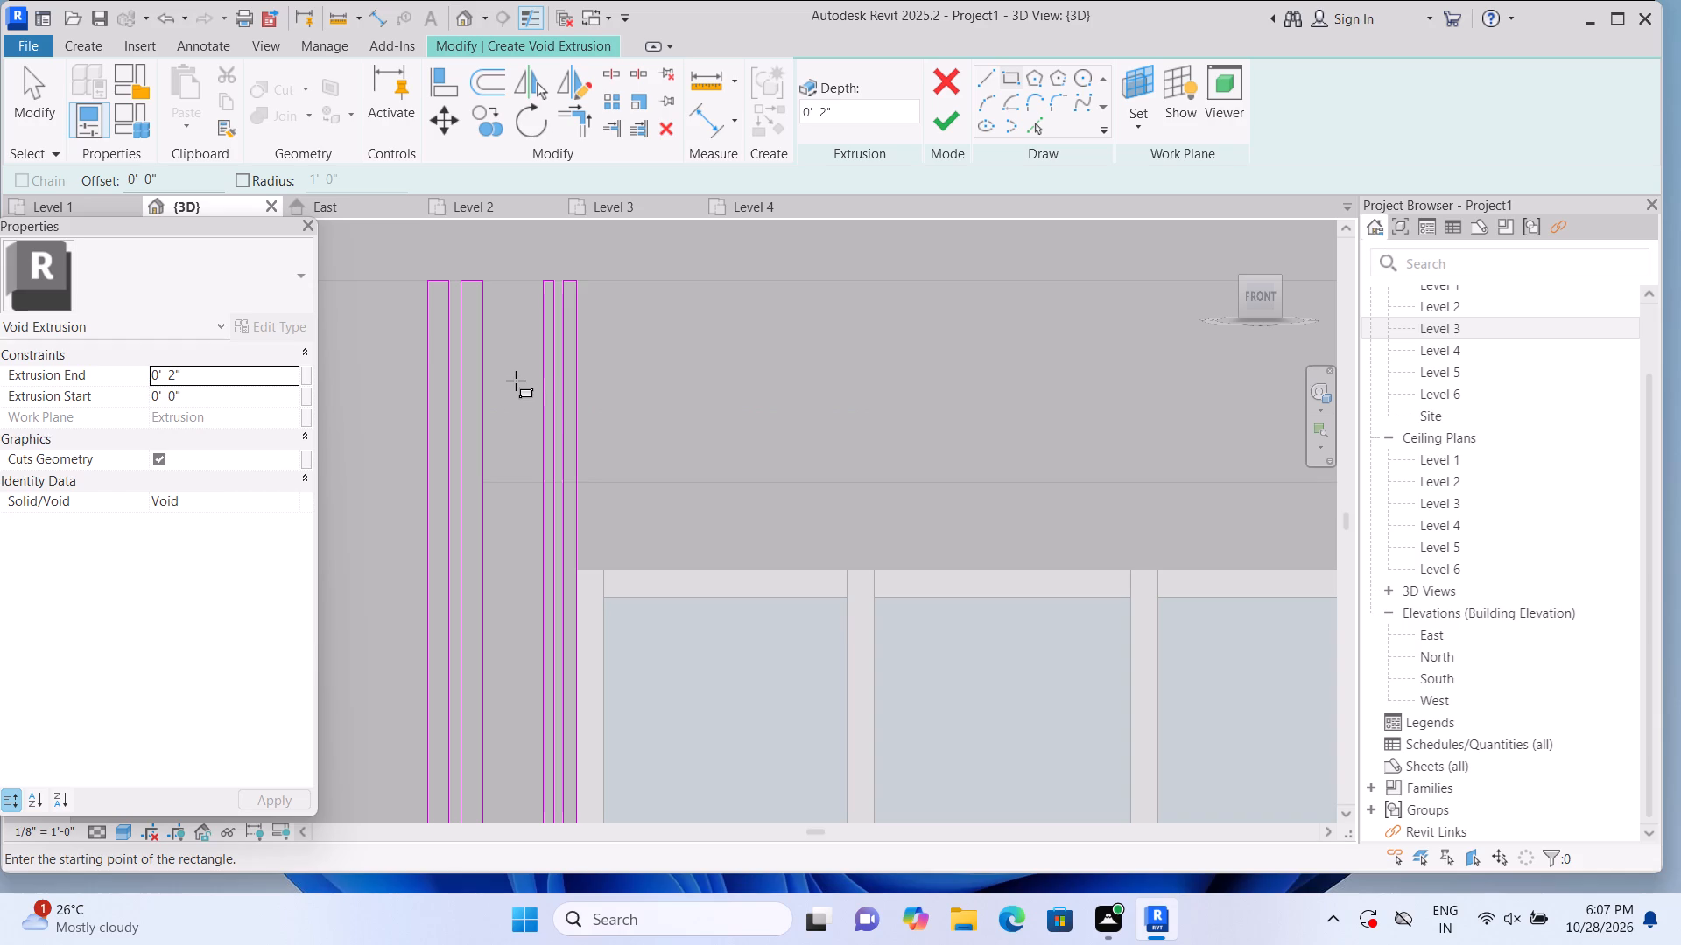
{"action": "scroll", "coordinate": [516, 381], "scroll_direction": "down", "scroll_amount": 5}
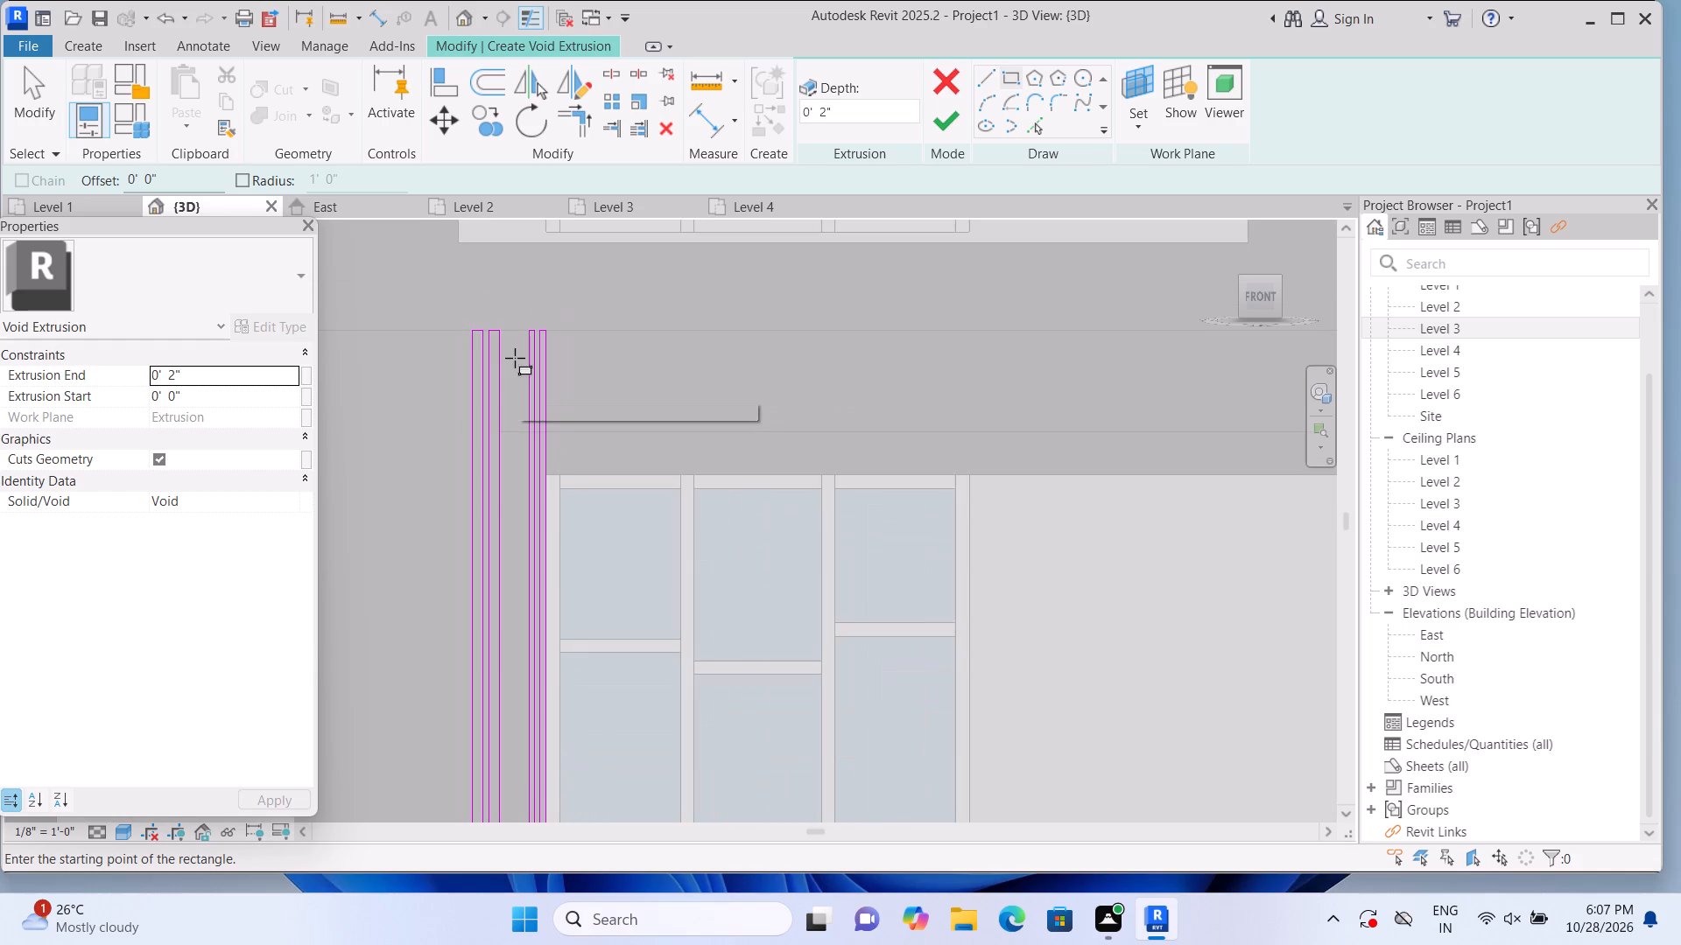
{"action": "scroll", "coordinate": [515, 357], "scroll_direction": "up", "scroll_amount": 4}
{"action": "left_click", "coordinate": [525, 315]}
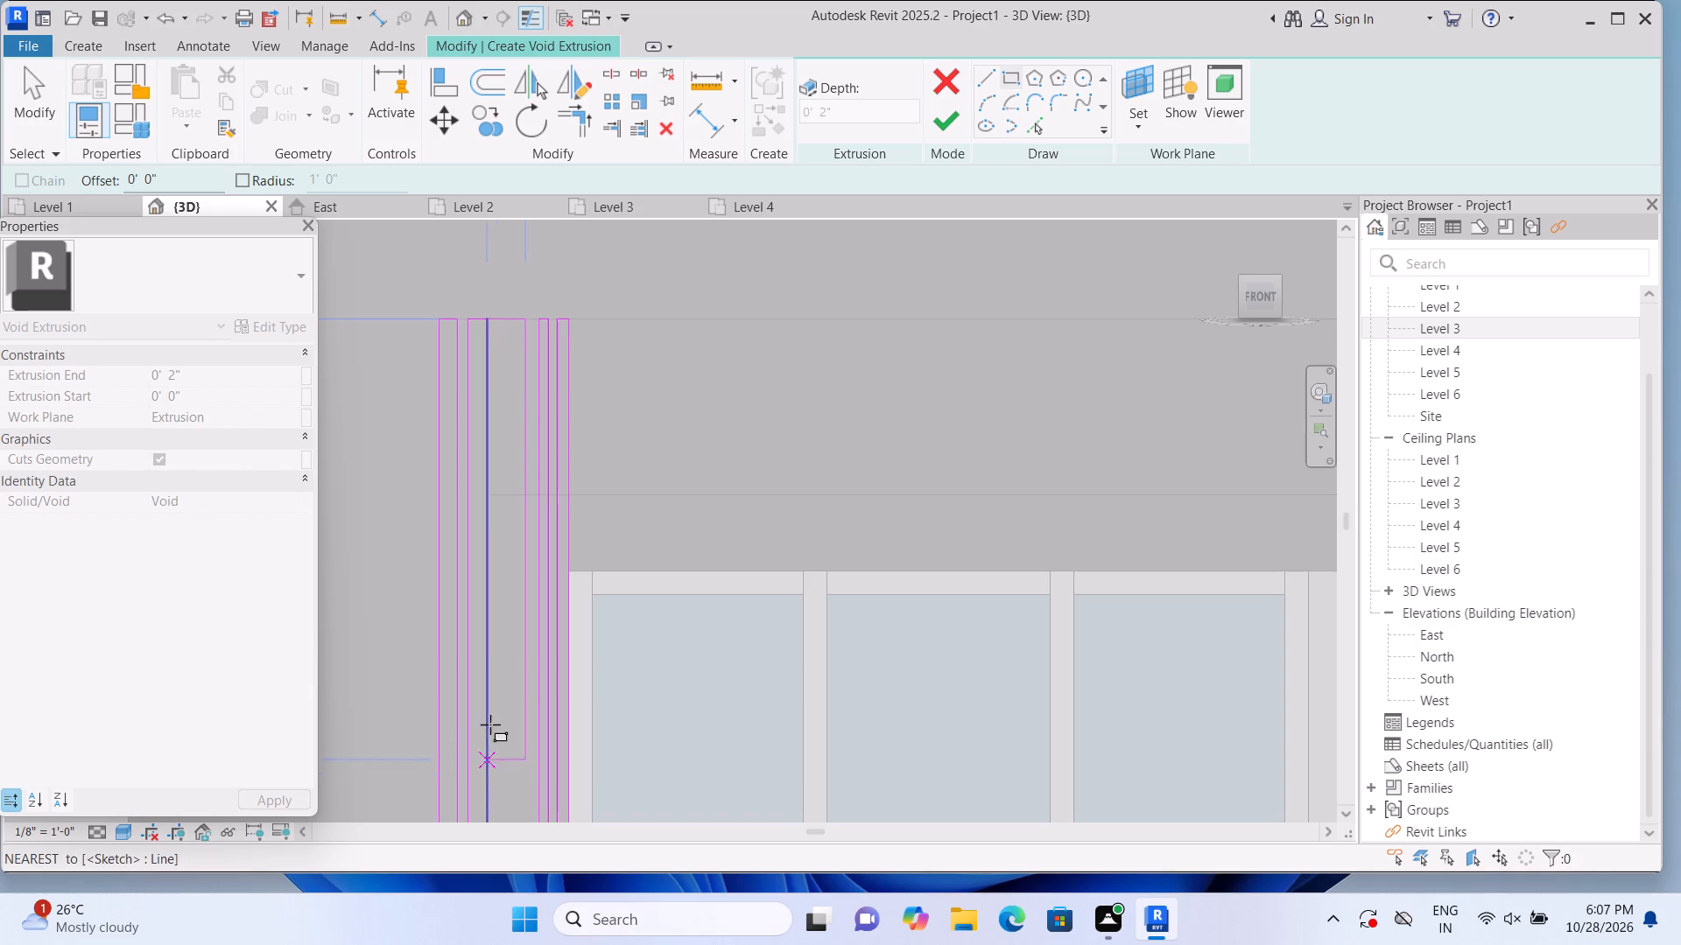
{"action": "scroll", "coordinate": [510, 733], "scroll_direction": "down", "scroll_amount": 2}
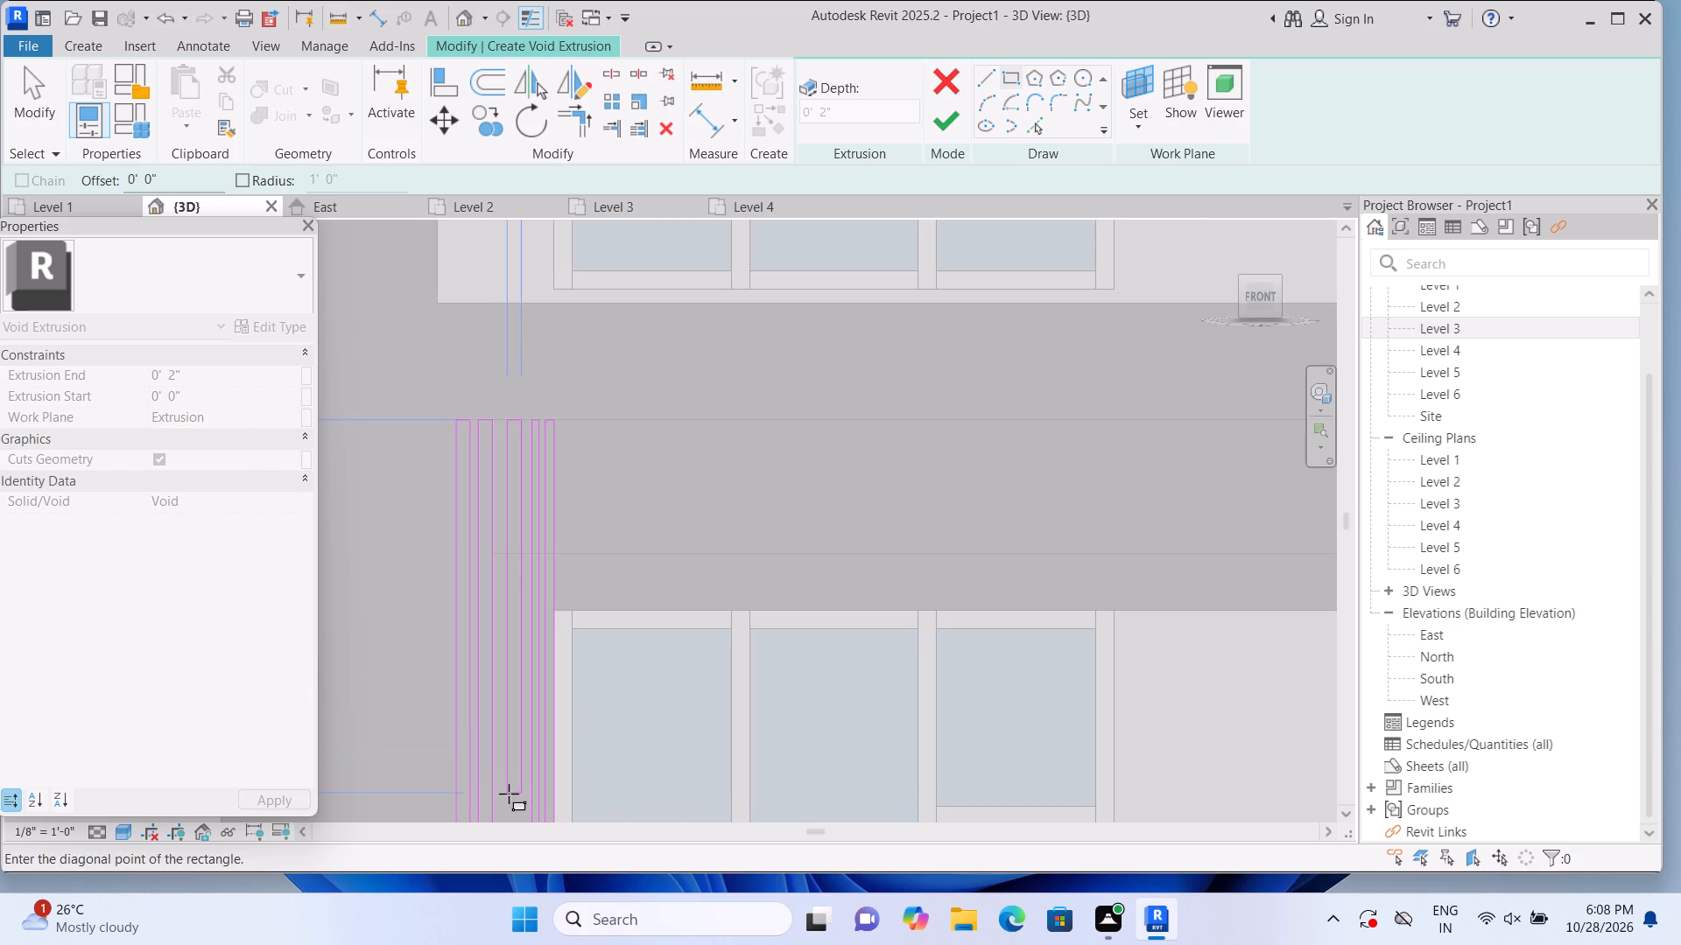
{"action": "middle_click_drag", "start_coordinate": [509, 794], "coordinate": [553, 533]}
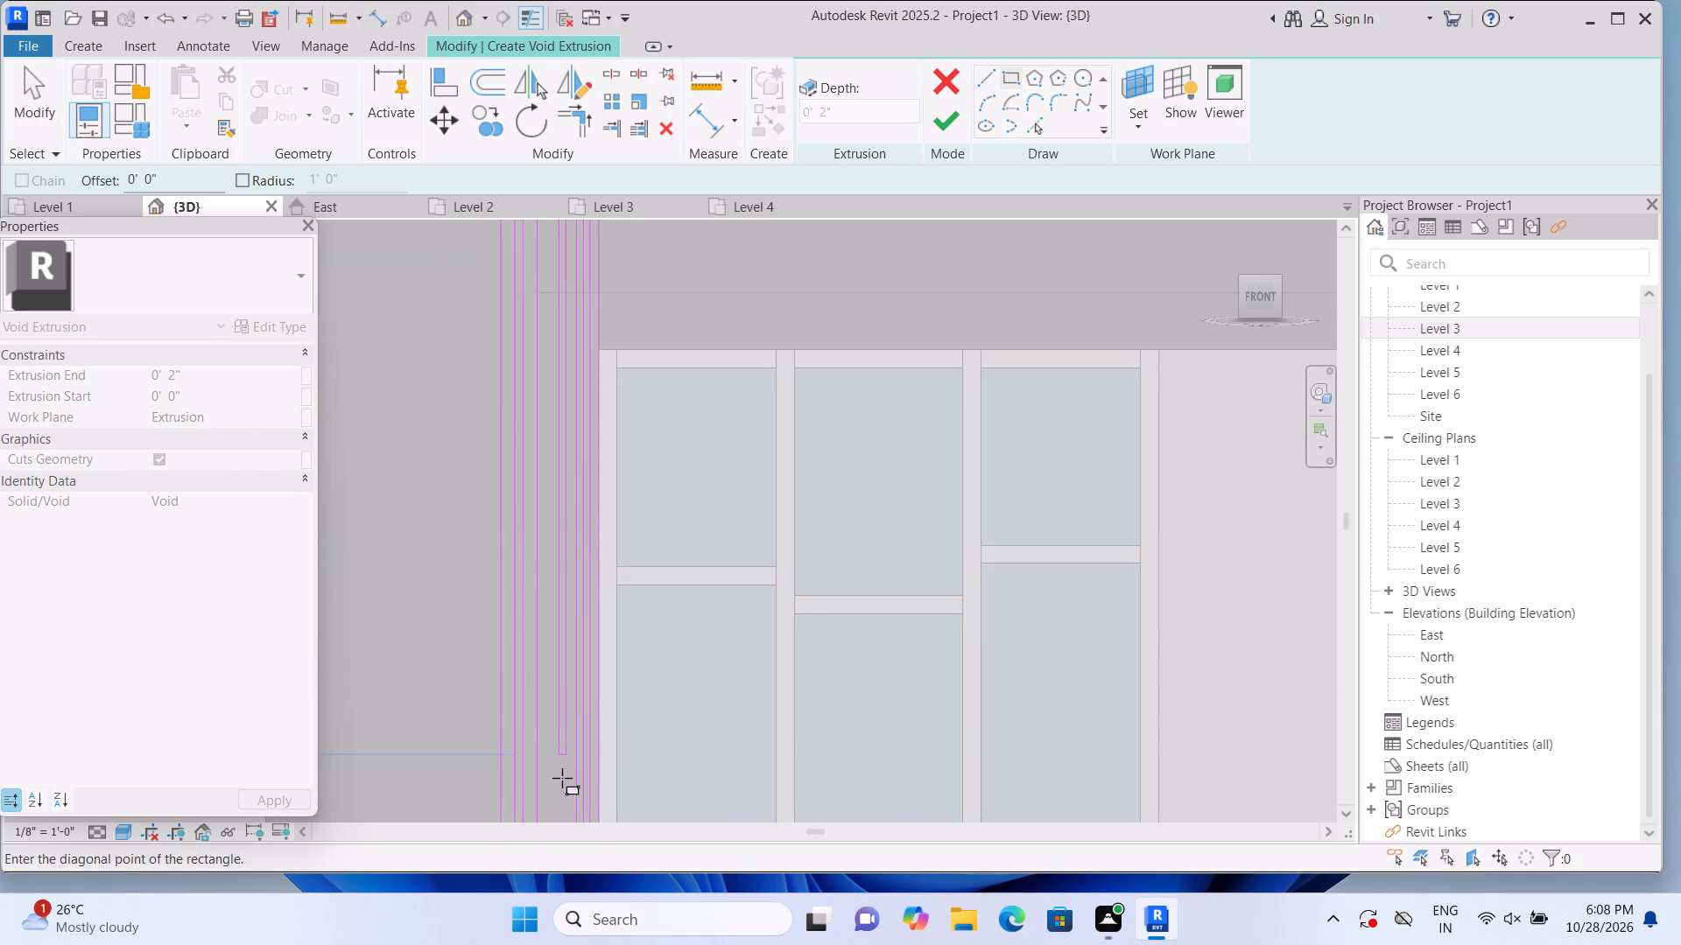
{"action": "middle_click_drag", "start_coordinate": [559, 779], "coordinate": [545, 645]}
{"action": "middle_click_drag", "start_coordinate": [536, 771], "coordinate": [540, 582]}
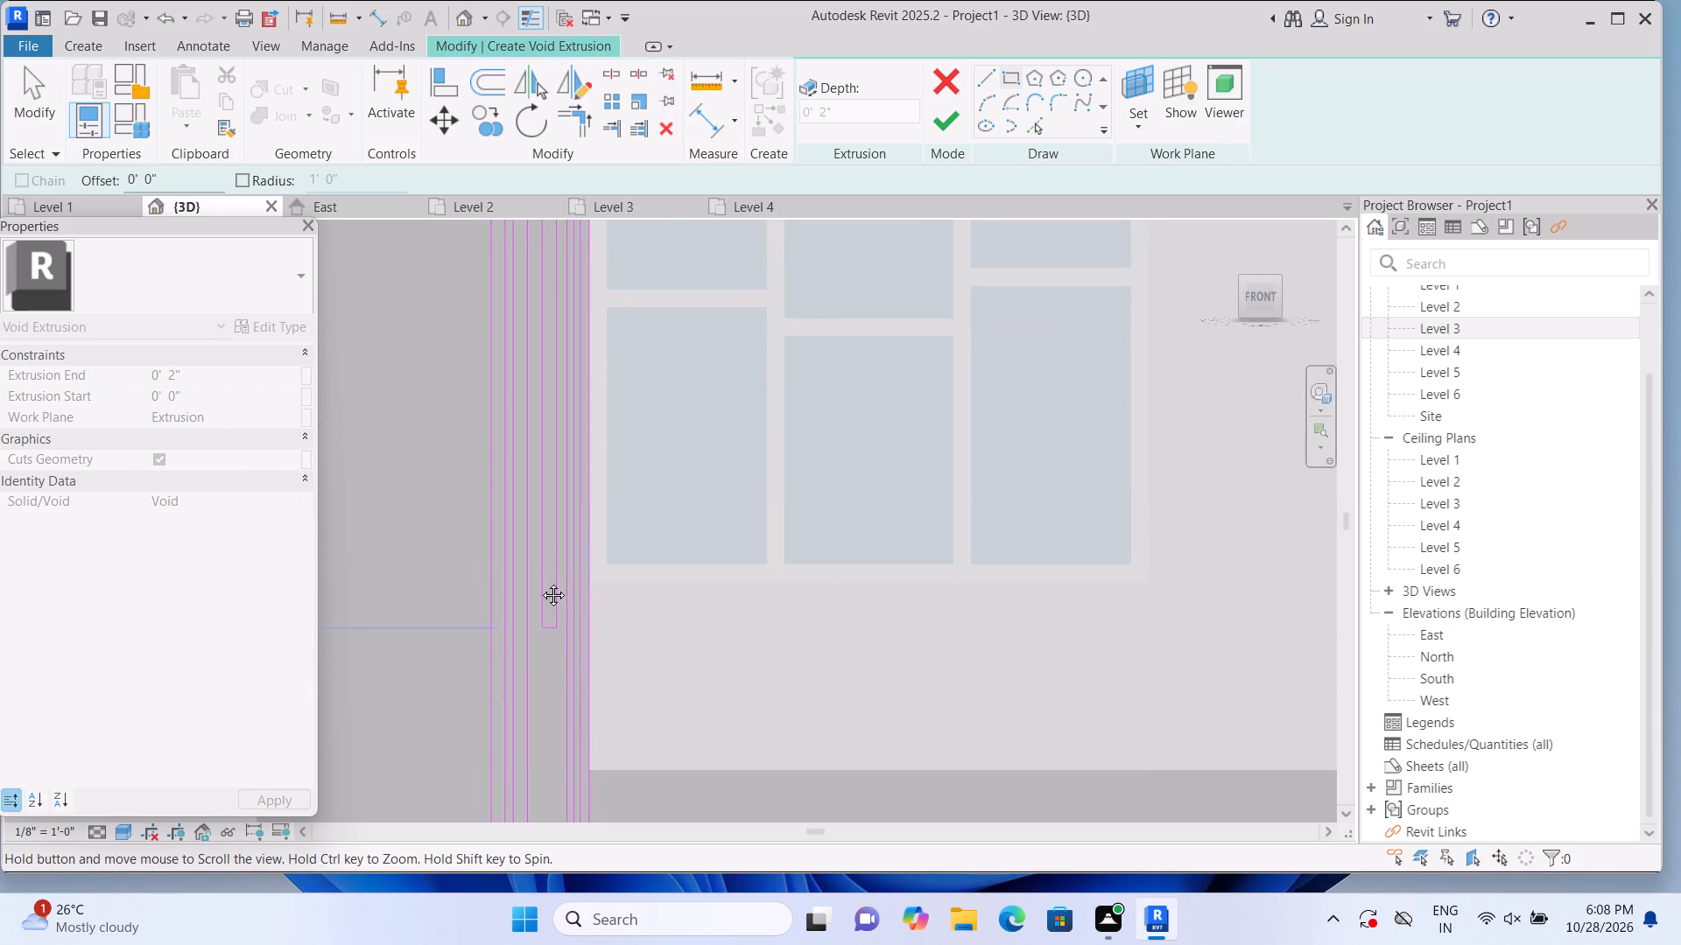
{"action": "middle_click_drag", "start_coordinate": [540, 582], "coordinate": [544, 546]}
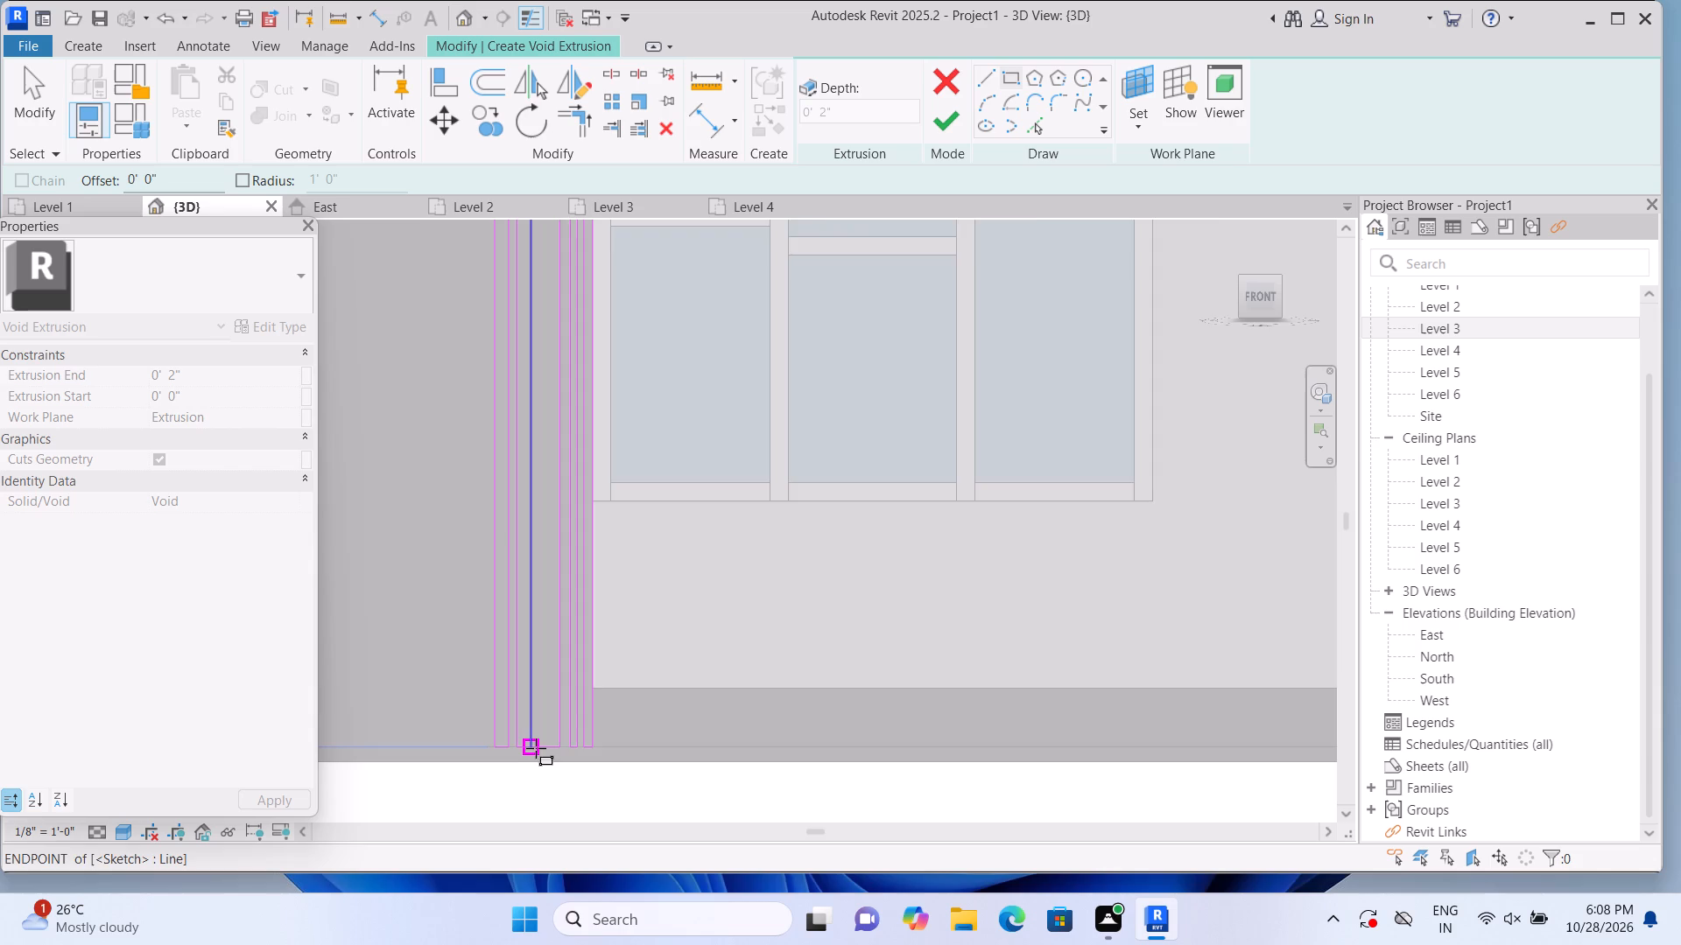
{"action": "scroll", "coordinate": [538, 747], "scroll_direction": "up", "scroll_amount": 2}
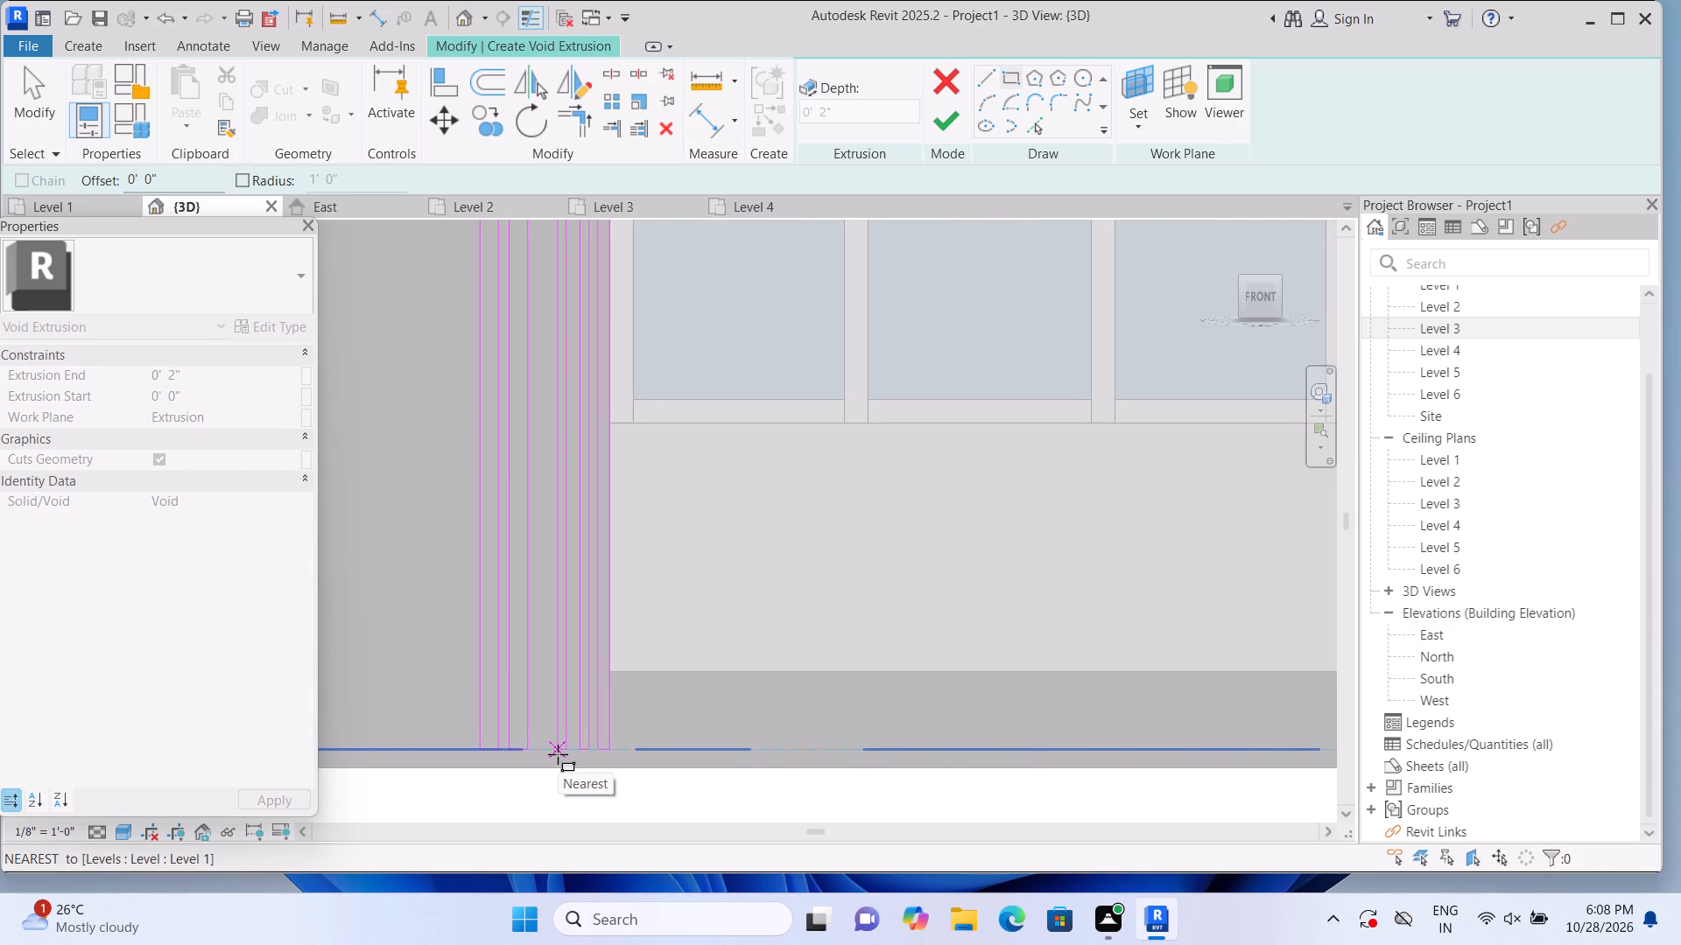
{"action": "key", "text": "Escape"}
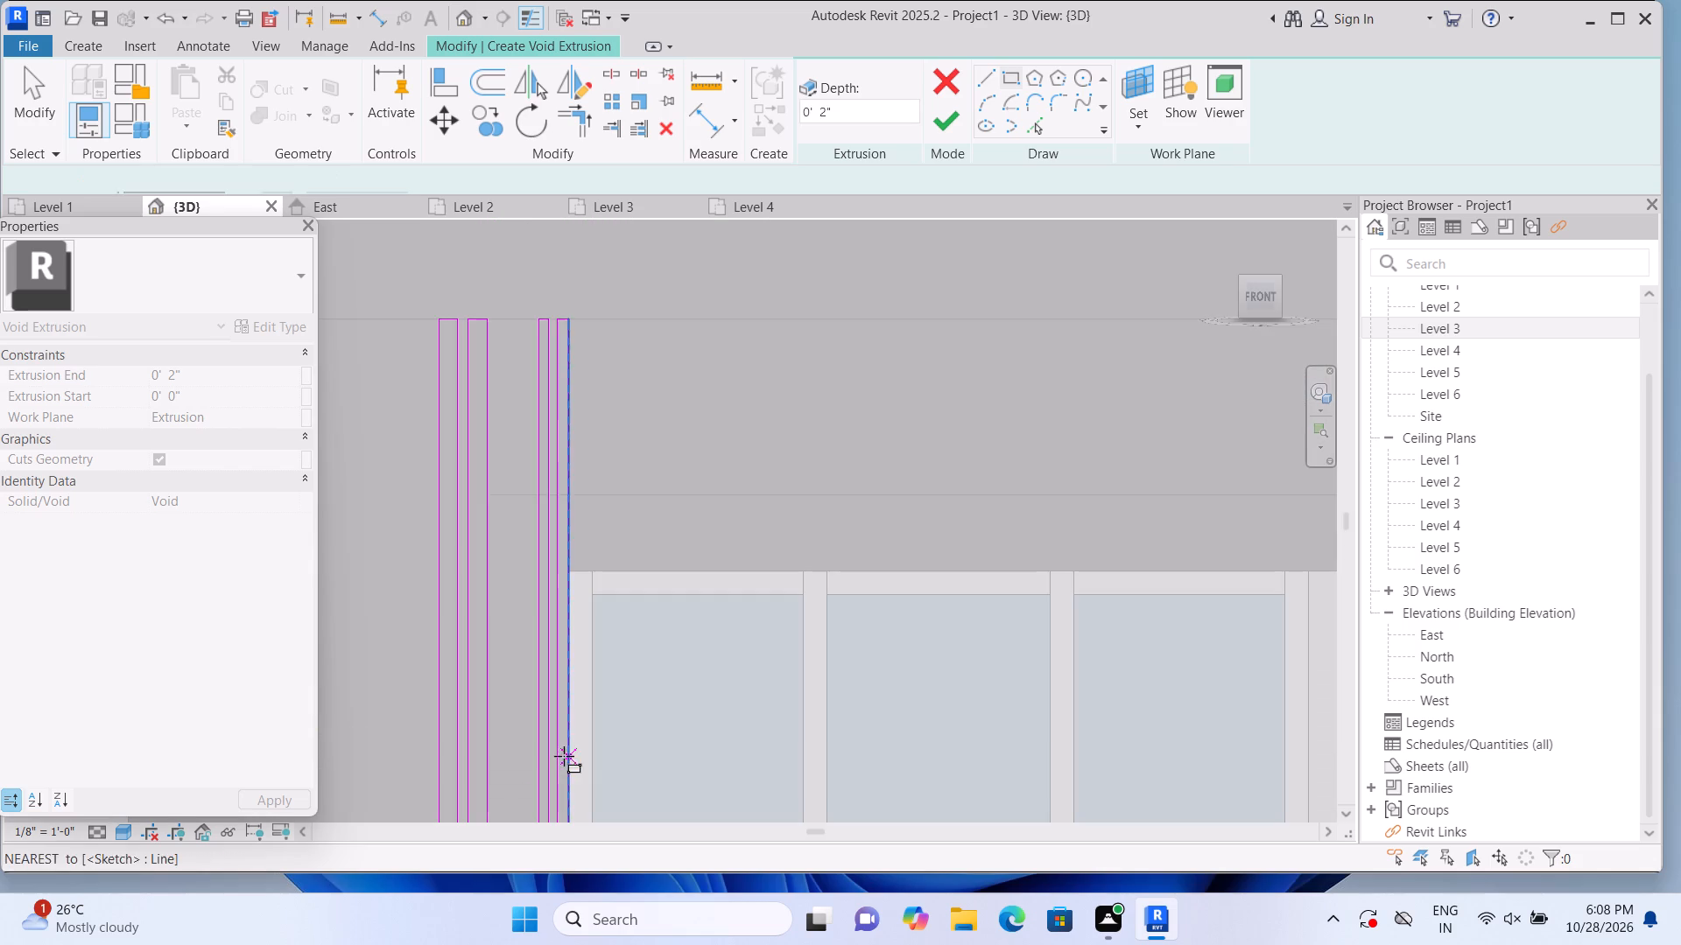
Draw a third narrow full-height void rectangle beside the two on the panel's window side, leaving a small gap, from panel base to top line.
{"action": "middle_click_drag", "start_coordinate": [516, 730], "coordinate": [566, 389]}
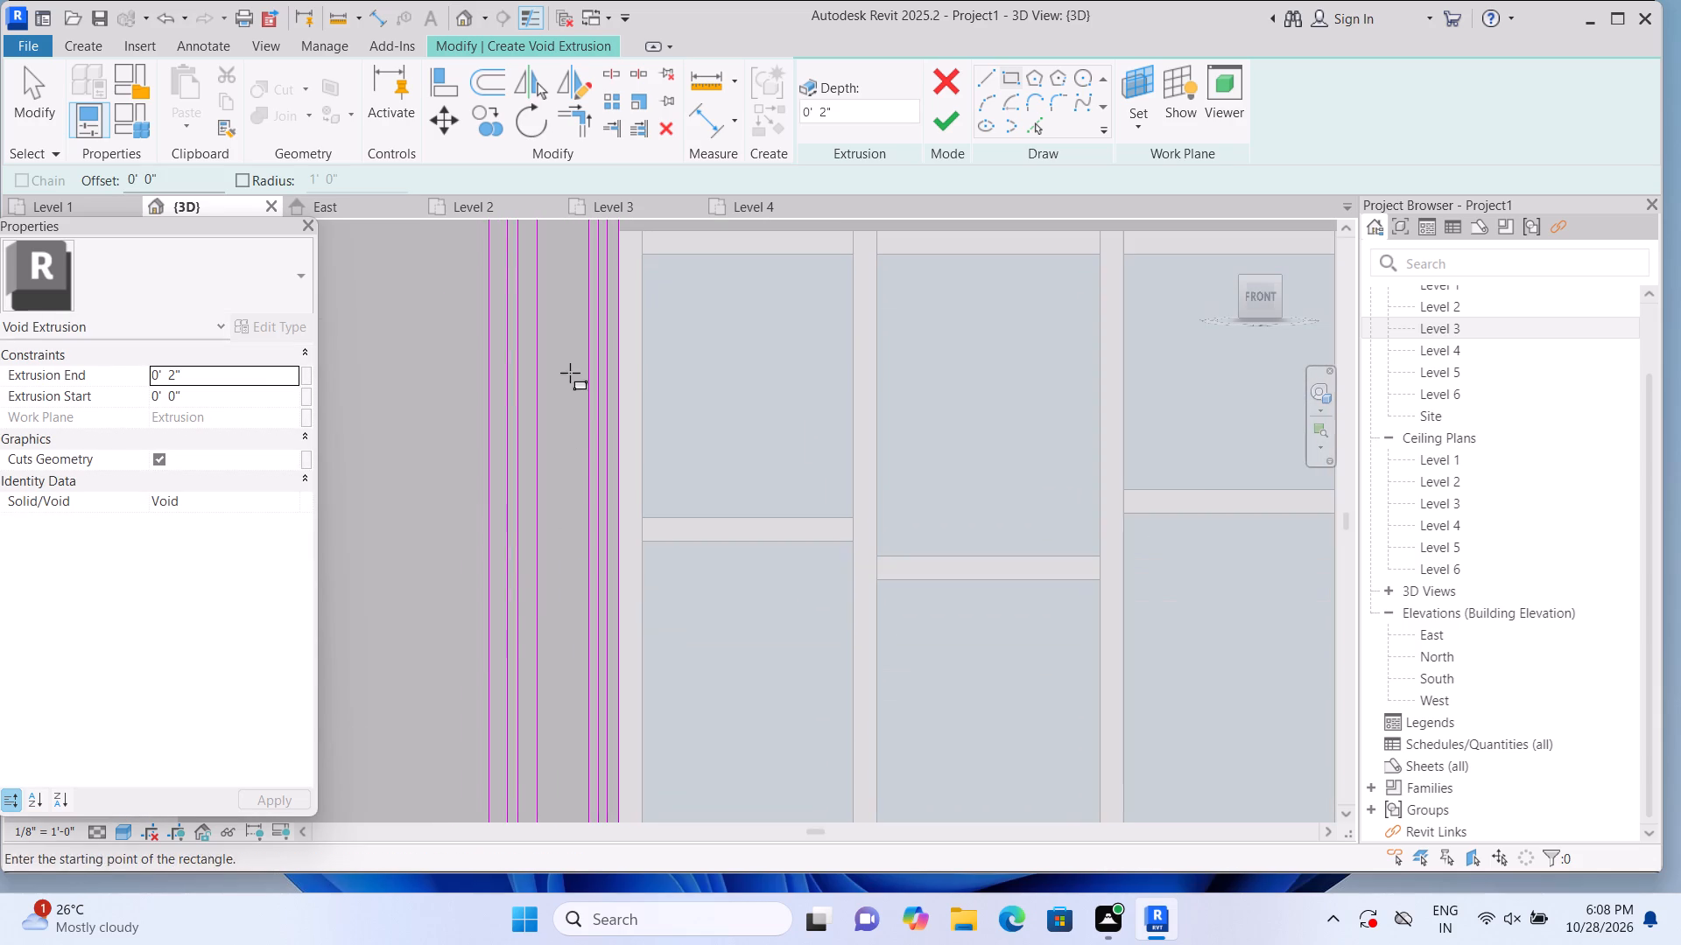
{"action": "scroll", "coordinate": [566, 769], "scroll_direction": "up", "scroll_amount": 1}
{"action": "middle_click_drag", "start_coordinate": [564, 763], "coordinate": [622, 417]}
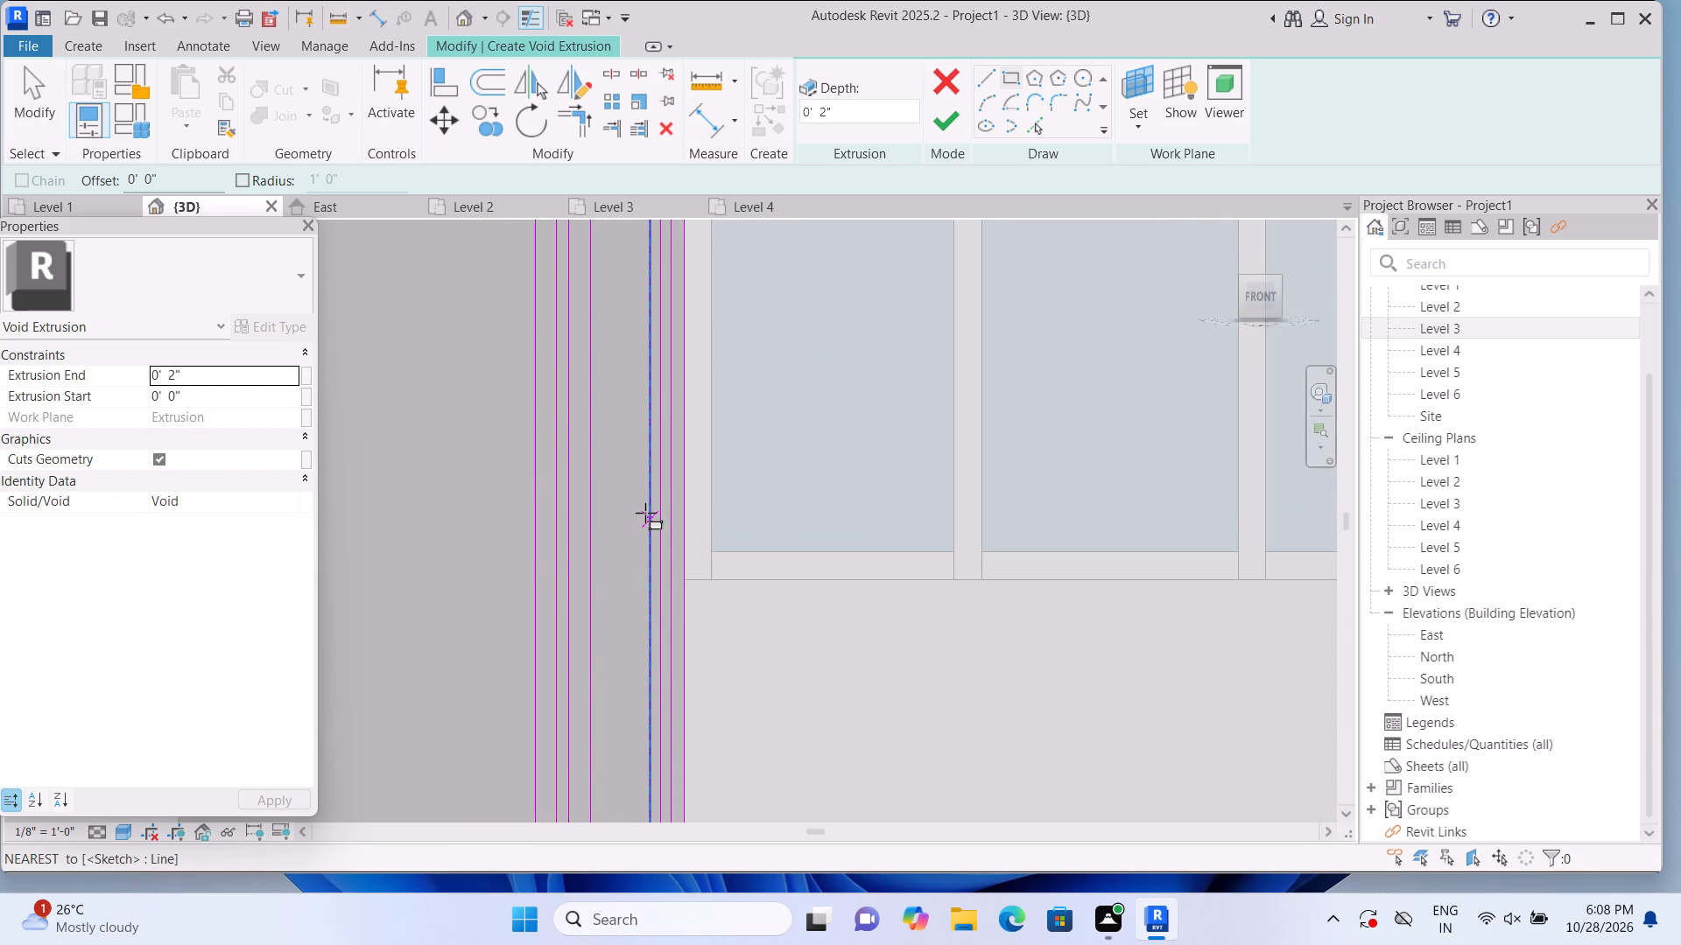
{"action": "middle_click_drag", "start_coordinate": [611, 559], "coordinate": [613, 532]}
{"action": "scroll", "coordinate": [618, 534], "scroll_direction": "down", "scroll_amount": 5}
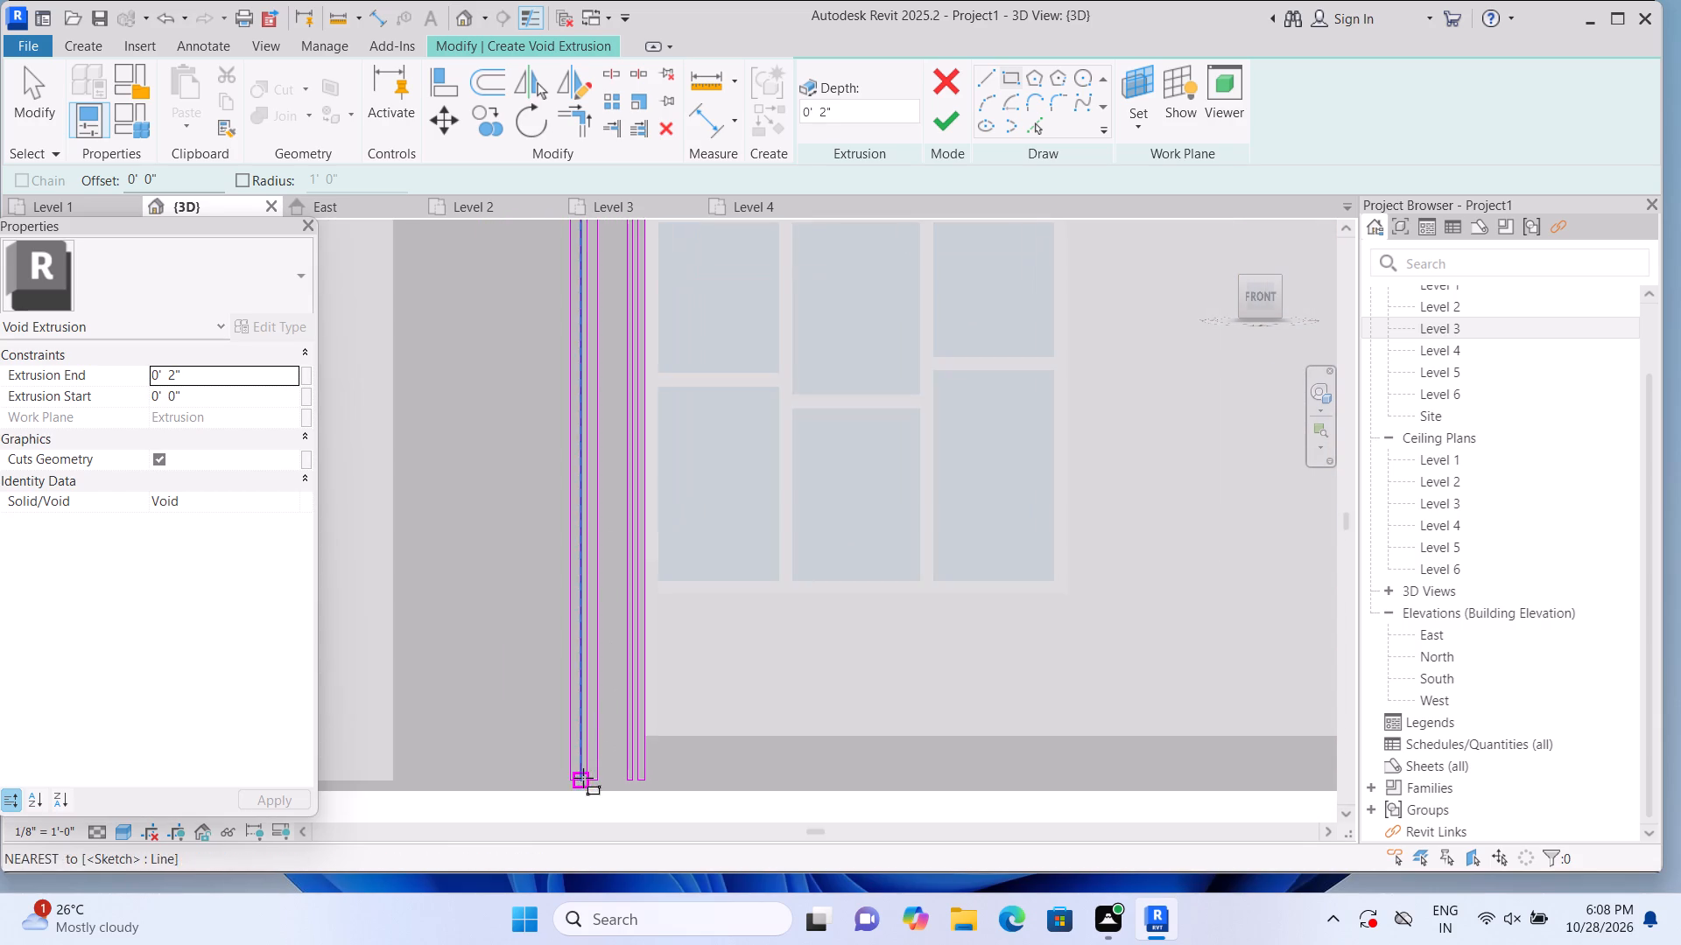
{"action": "scroll", "coordinate": [599, 785], "scroll_direction": "up", "scroll_amount": 6}
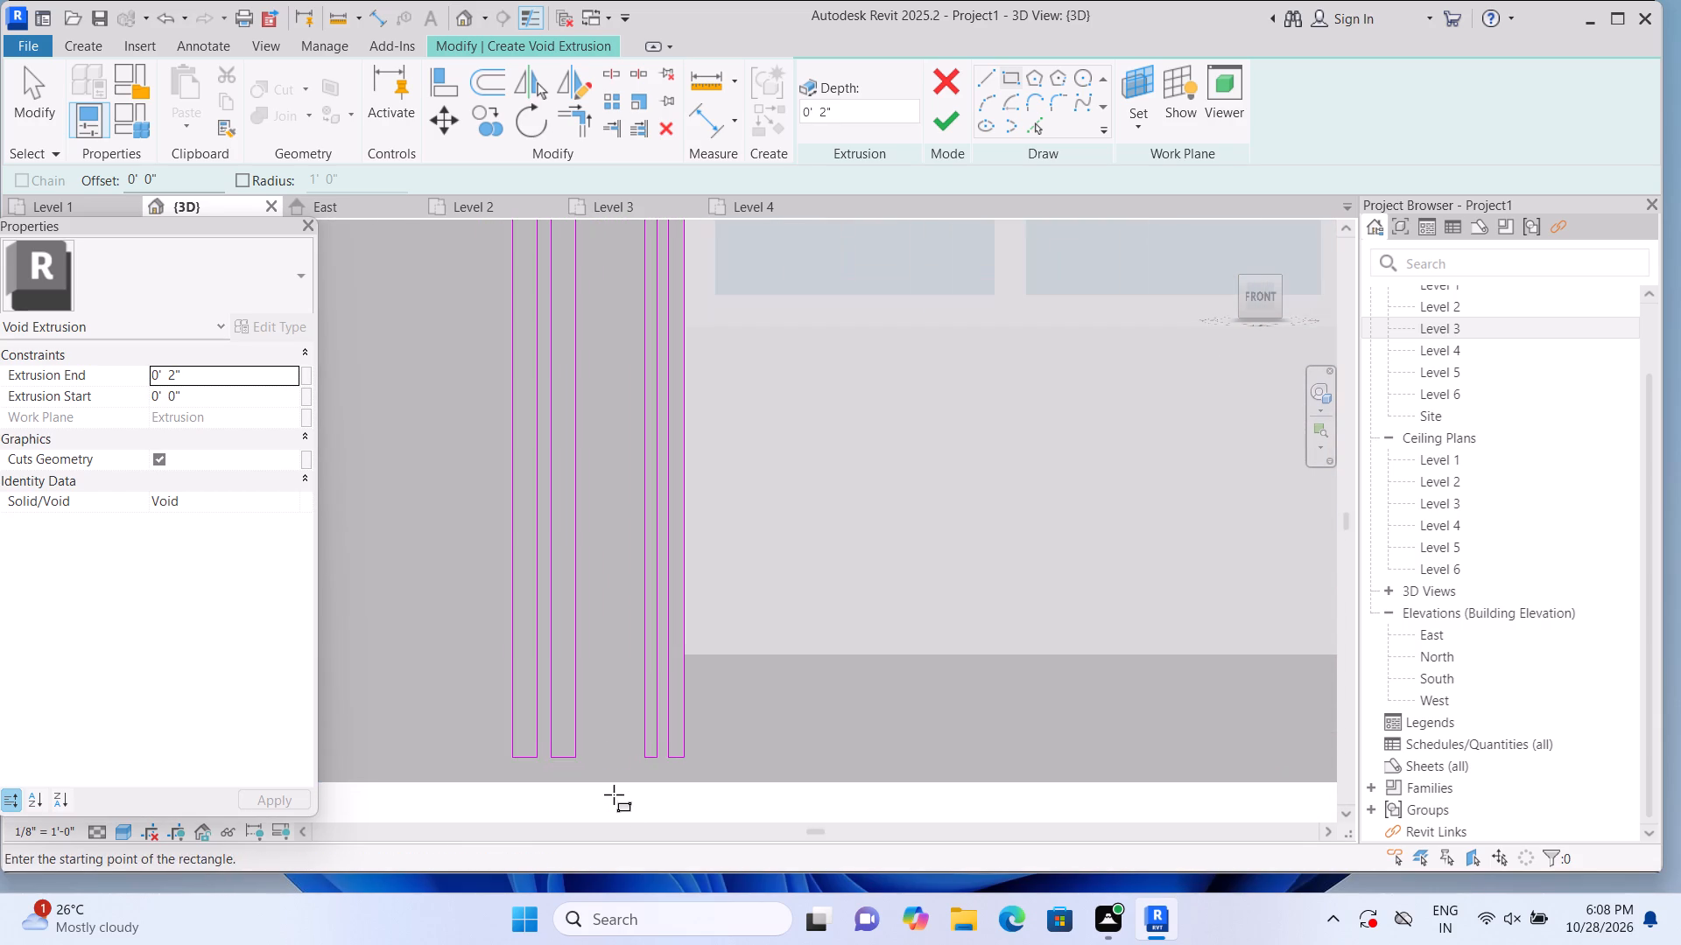
{"action": "scroll", "coordinate": [614, 790], "scroll_direction": "up", "scroll_amount": 2}
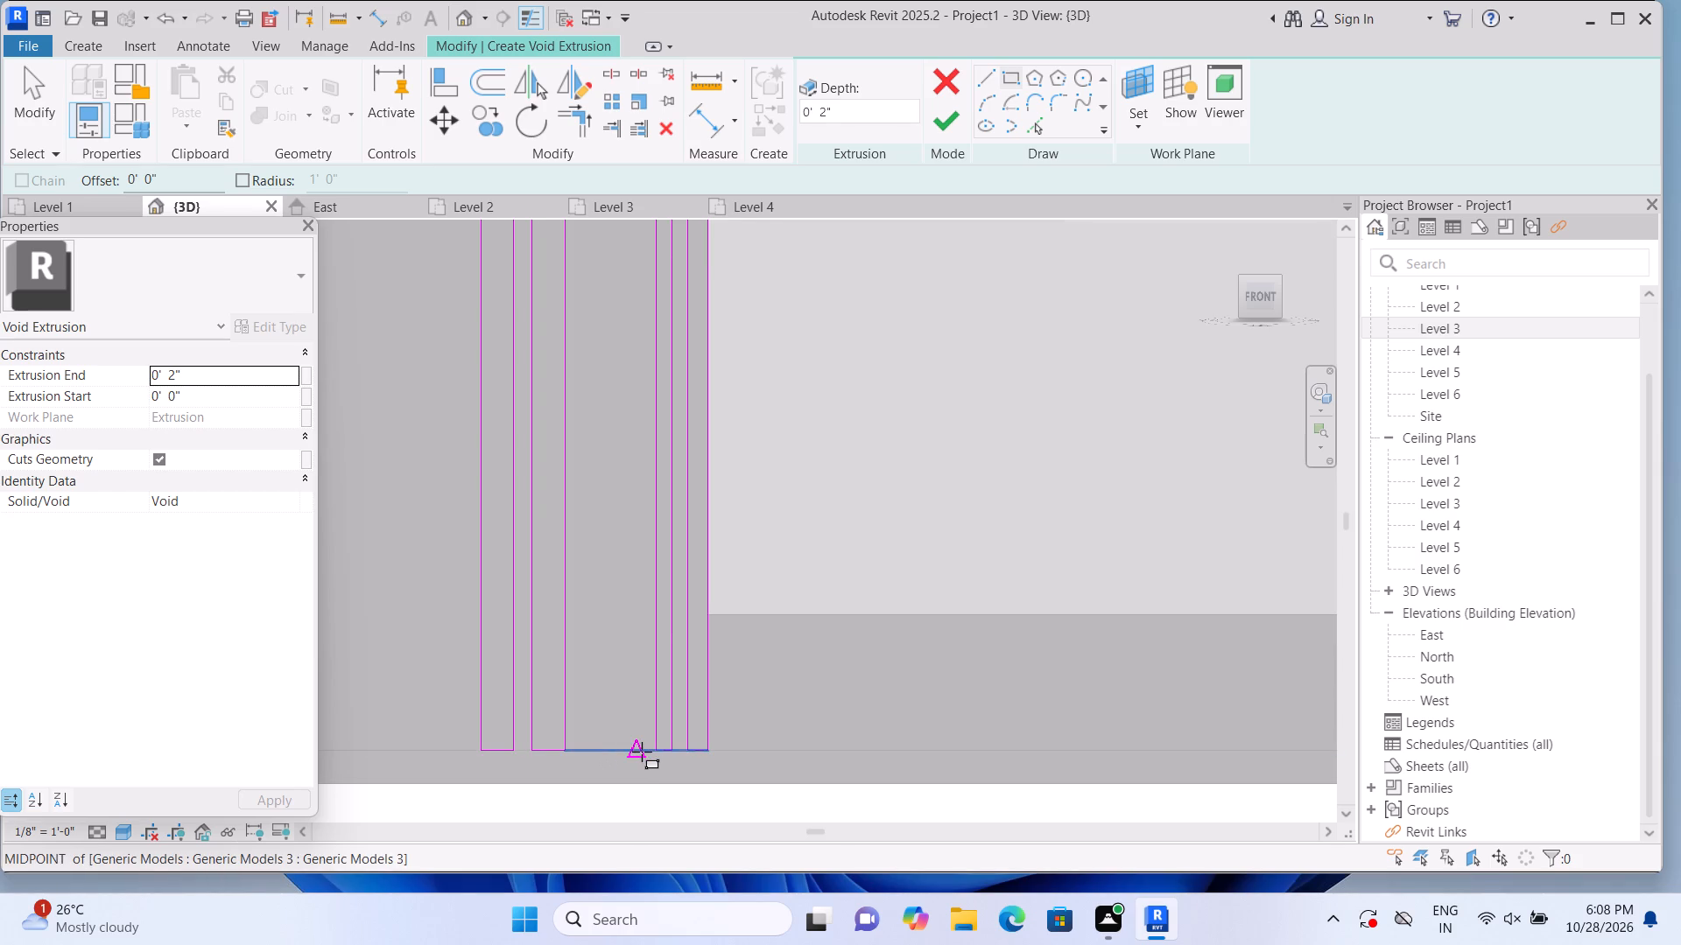
{"action": "left_click", "coordinate": [646, 752]}
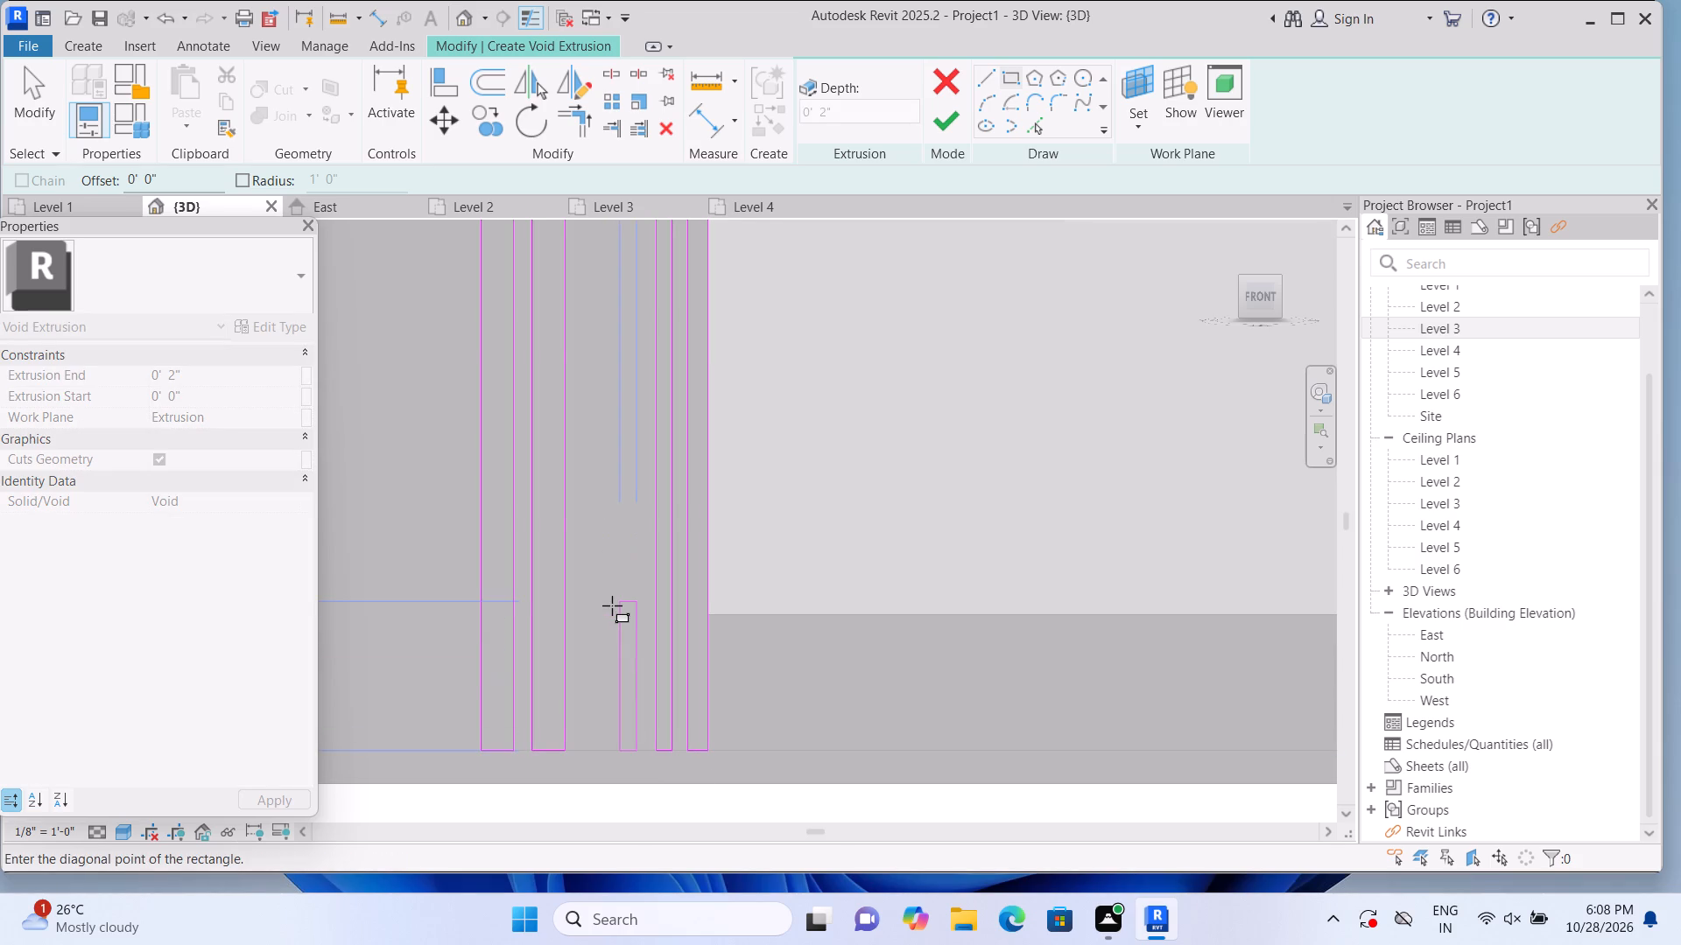
{"action": "key", "text": "Escape"}
{"action": "scroll", "coordinate": [640, 752], "scroll_direction": "up", "scroll_amount": 2}
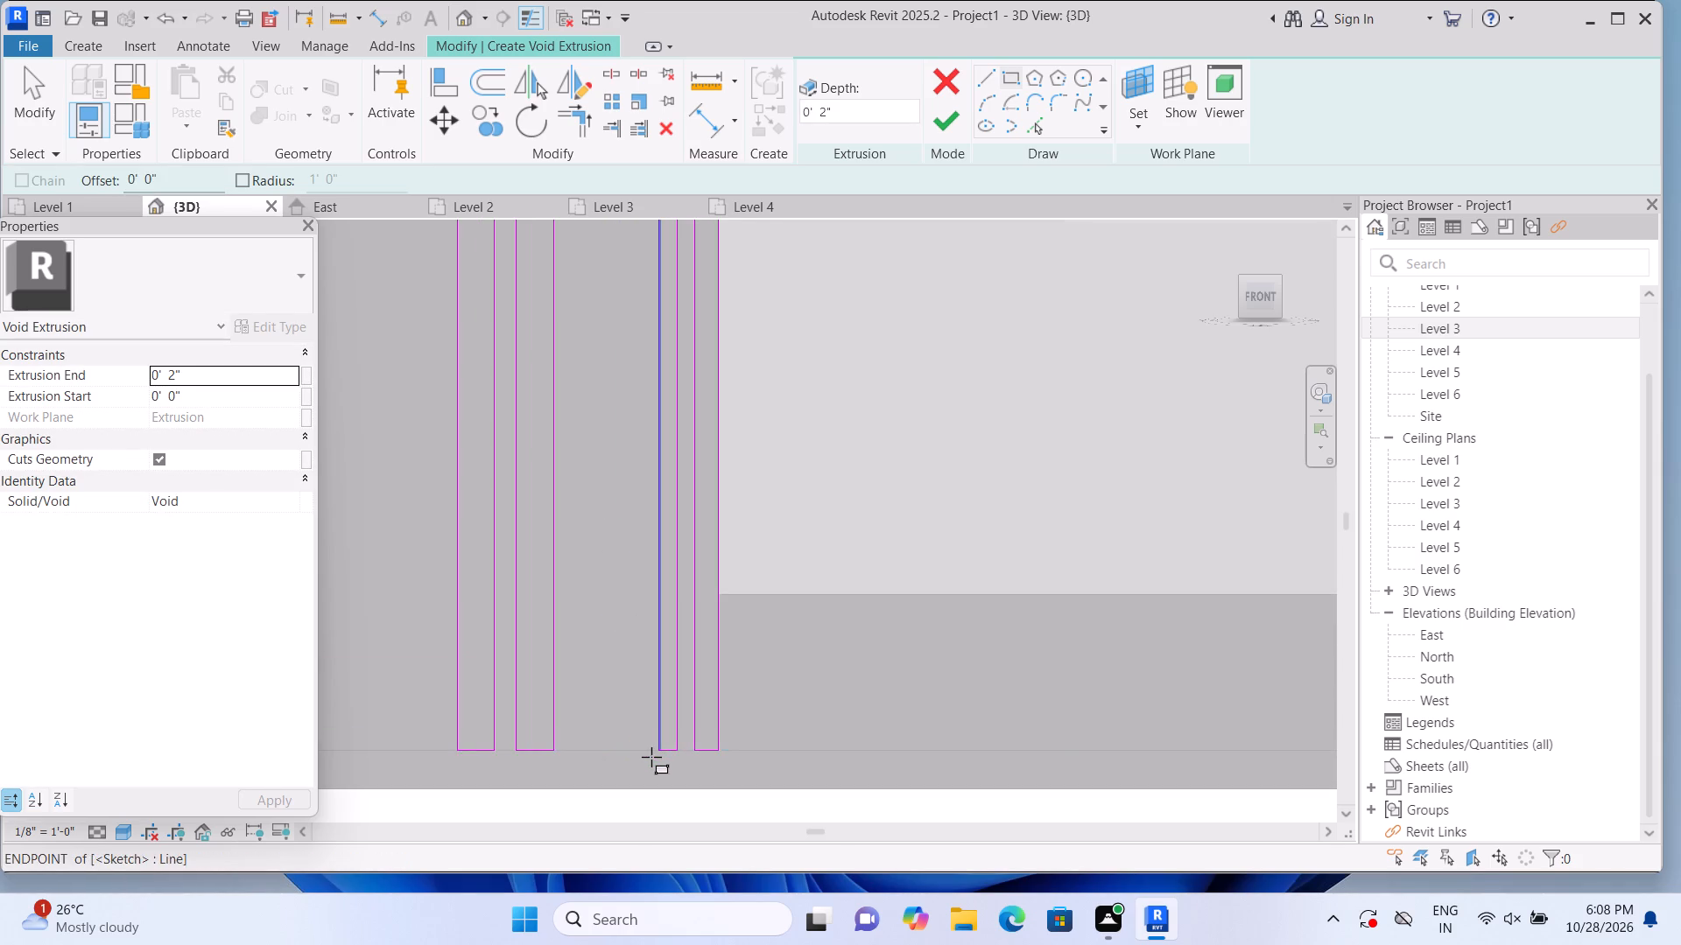
{"action": "left_click", "coordinate": [649, 754]}
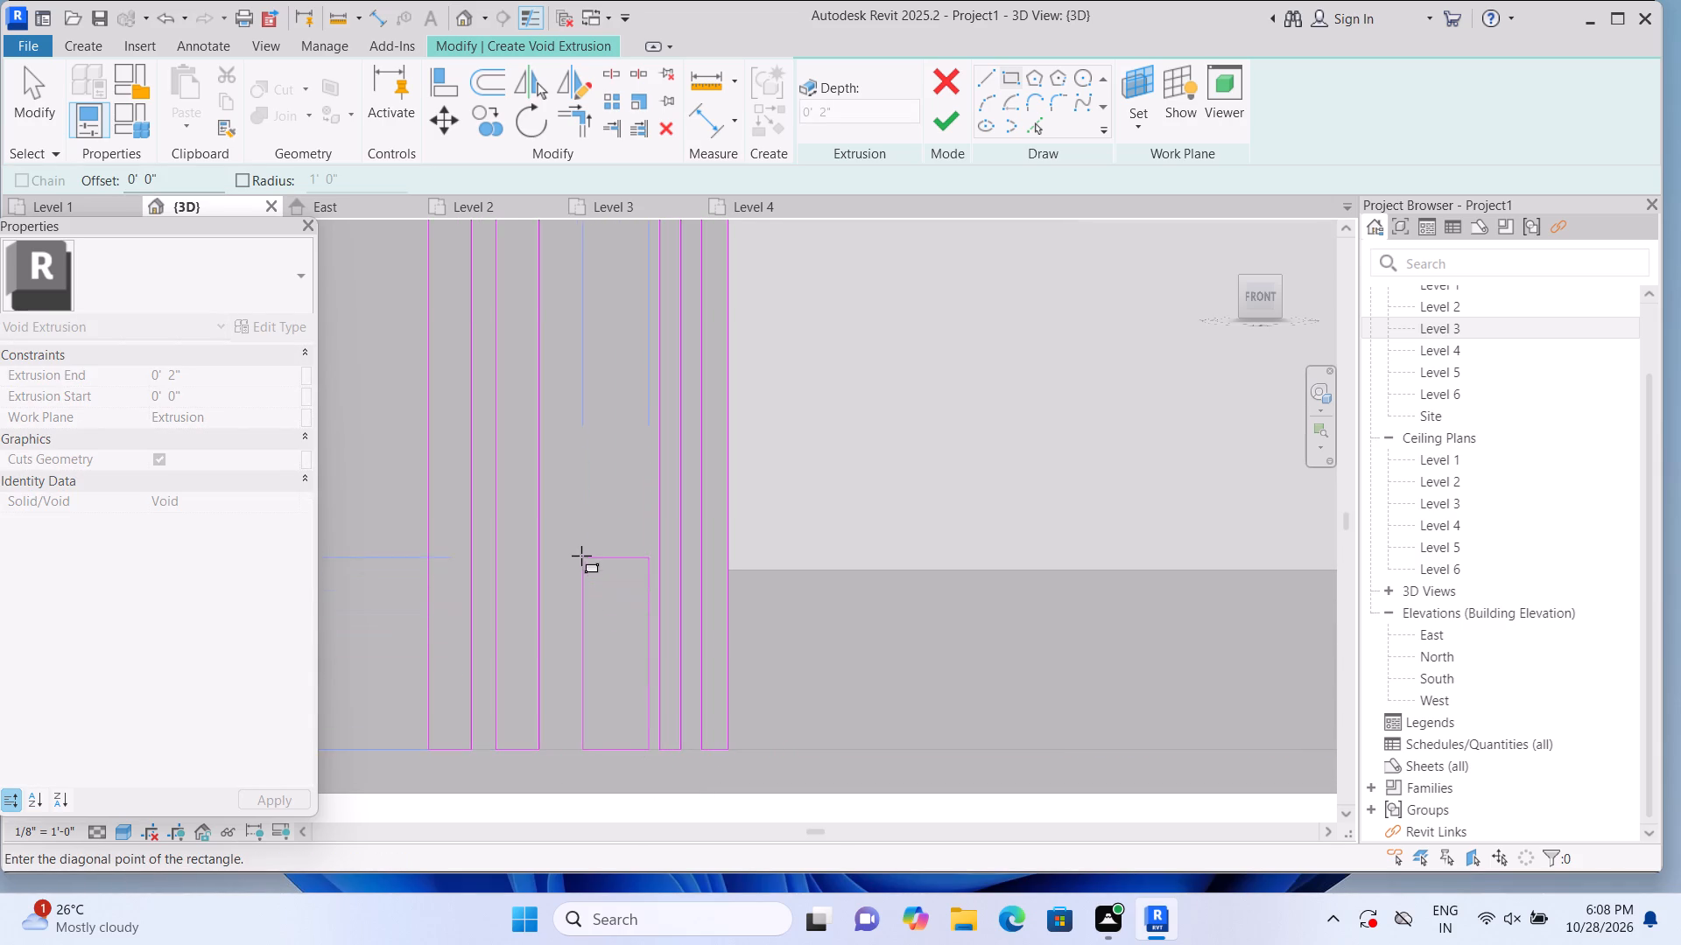
{"action": "scroll", "coordinate": [579, 548], "scroll_direction": "down", "scroll_amount": 4}
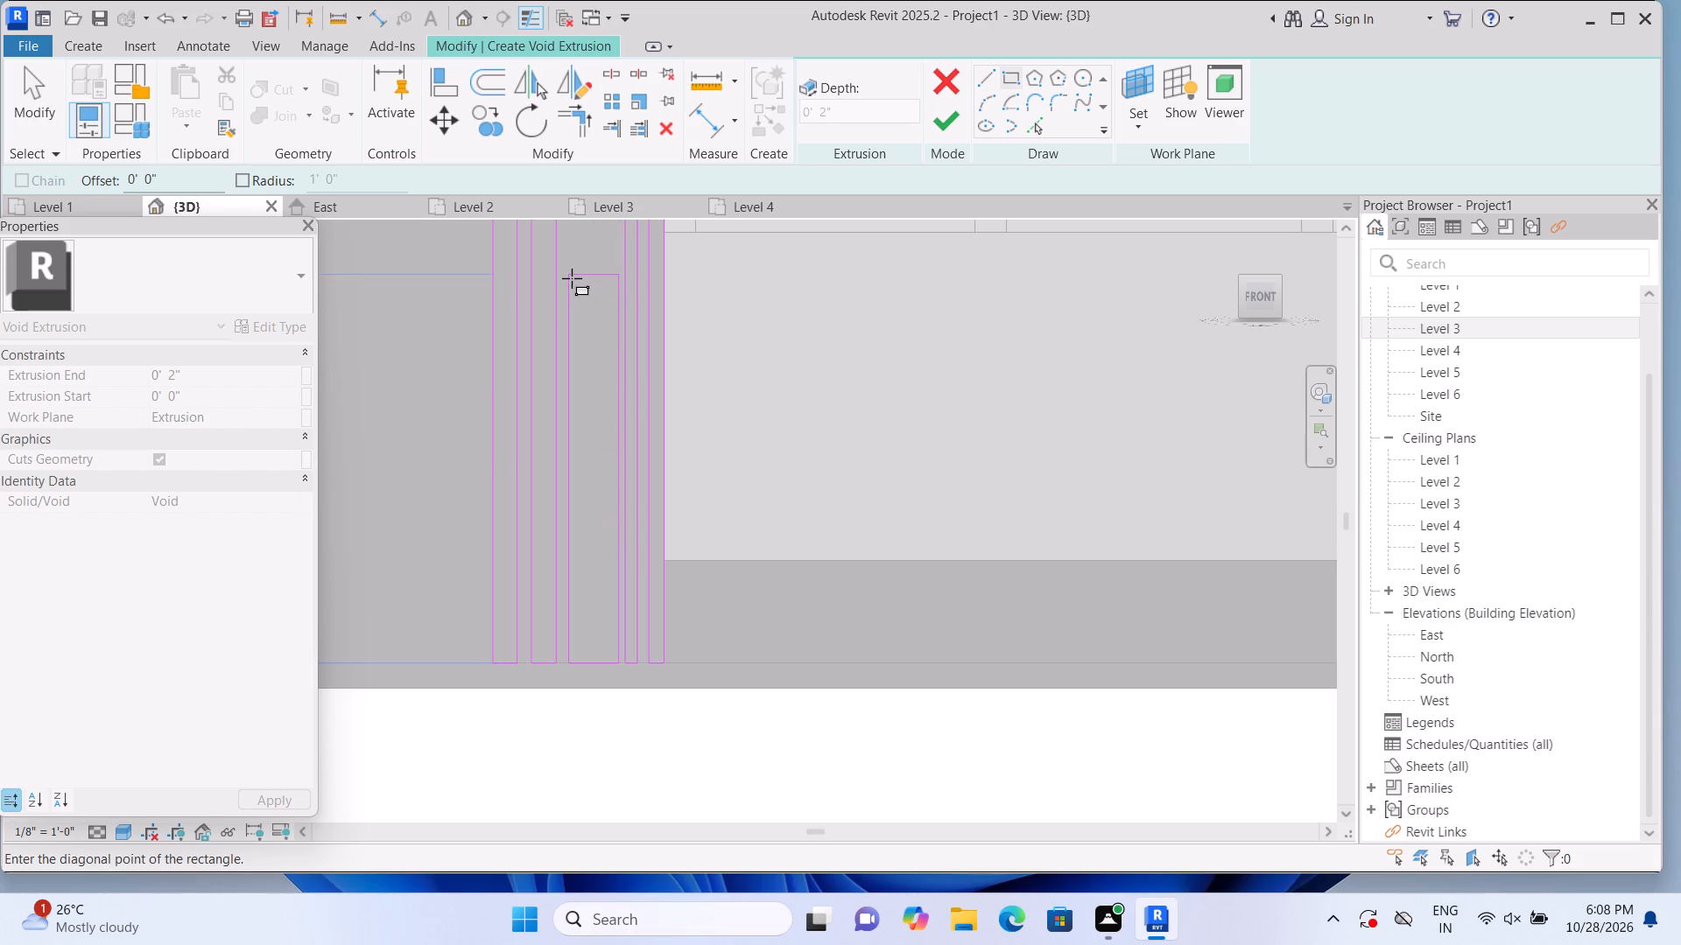
{"action": "middle_click_drag", "start_coordinate": [572, 278], "coordinate": [576, 622]}
{"action": "middle_click_drag", "start_coordinate": [582, 312], "coordinate": [578, 486]}
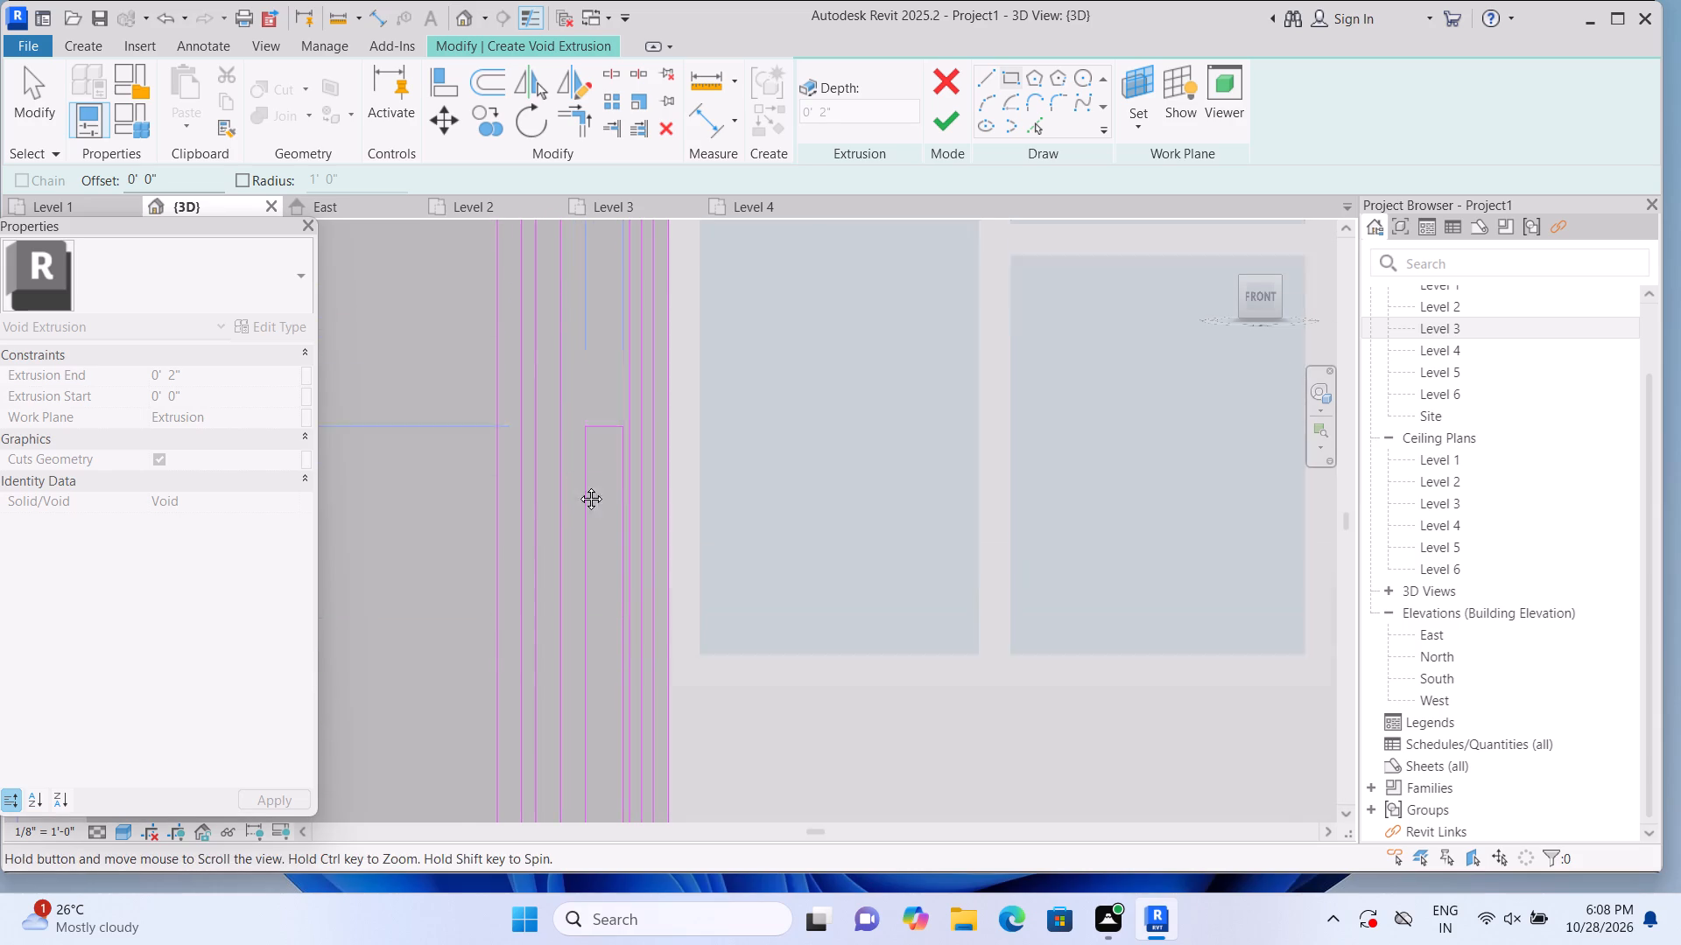
{"action": "middle_click_drag", "start_coordinate": [578, 486], "coordinate": [559, 652]}
{"action": "middle_click_drag", "start_coordinate": [567, 343], "coordinate": [558, 607]}
{"action": "scroll", "coordinate": [554, 559], "scroll_direction": "down", "scroll_amount": 2}
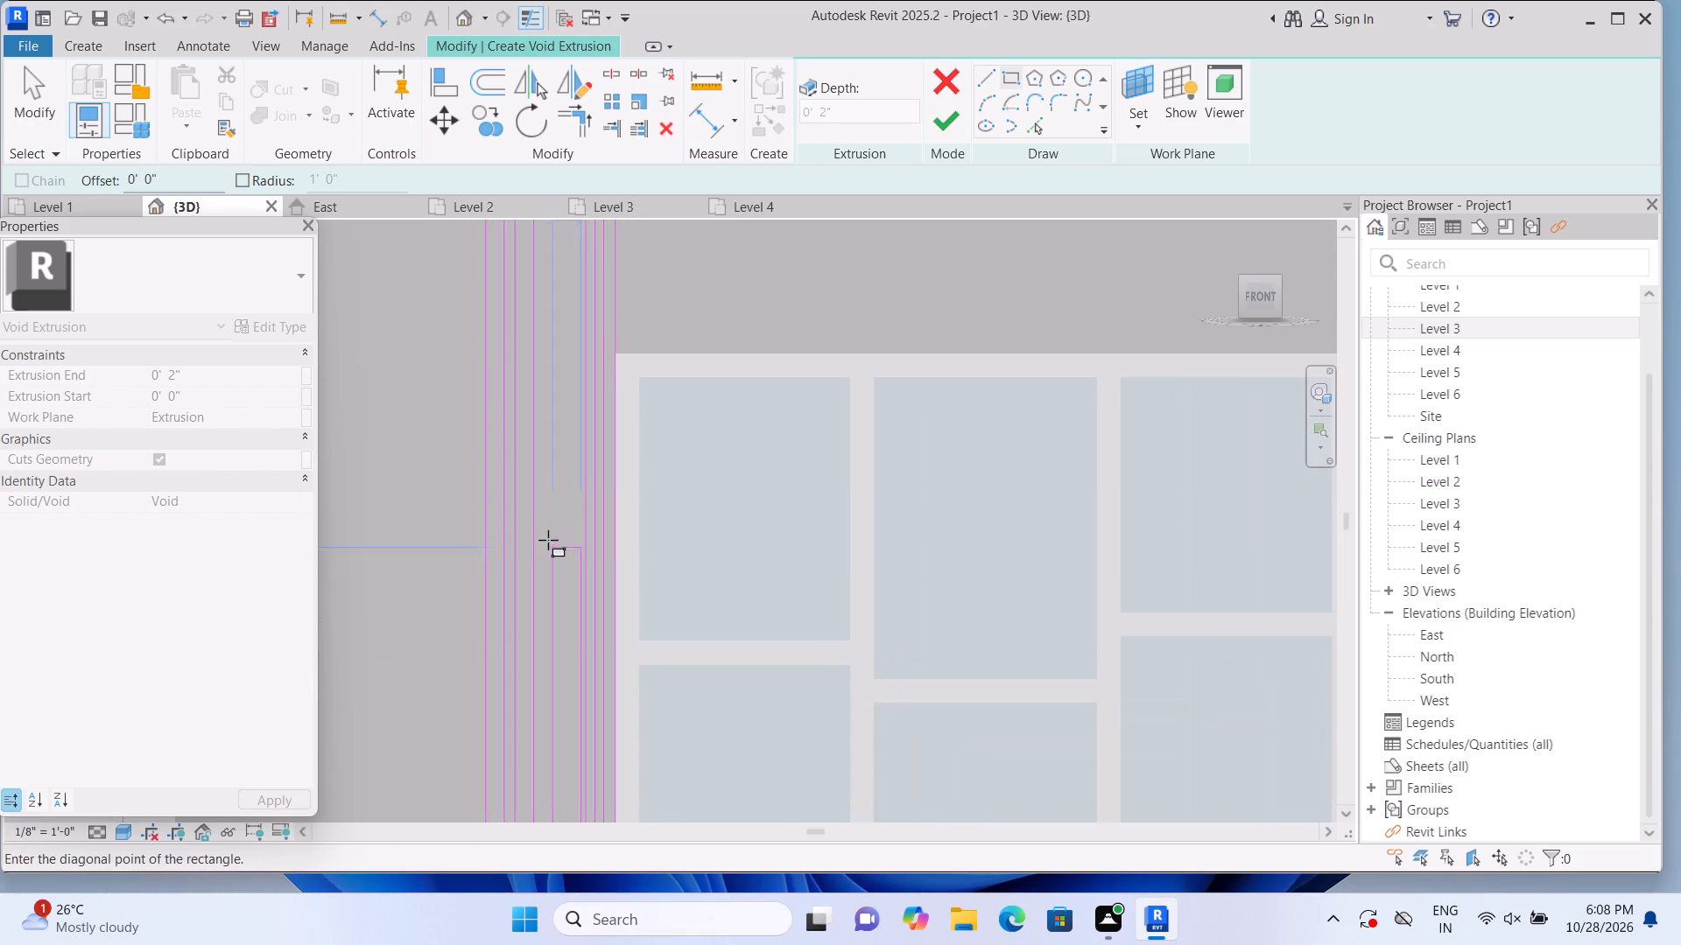
{"action": "scroll", "coordinate": [548, 540], "scroll_direction": "down", "scroll_amount": 2}
{"action": "middle_click_drag", "start_coordinate": [548, 241], "coordinate": [552, 329]}
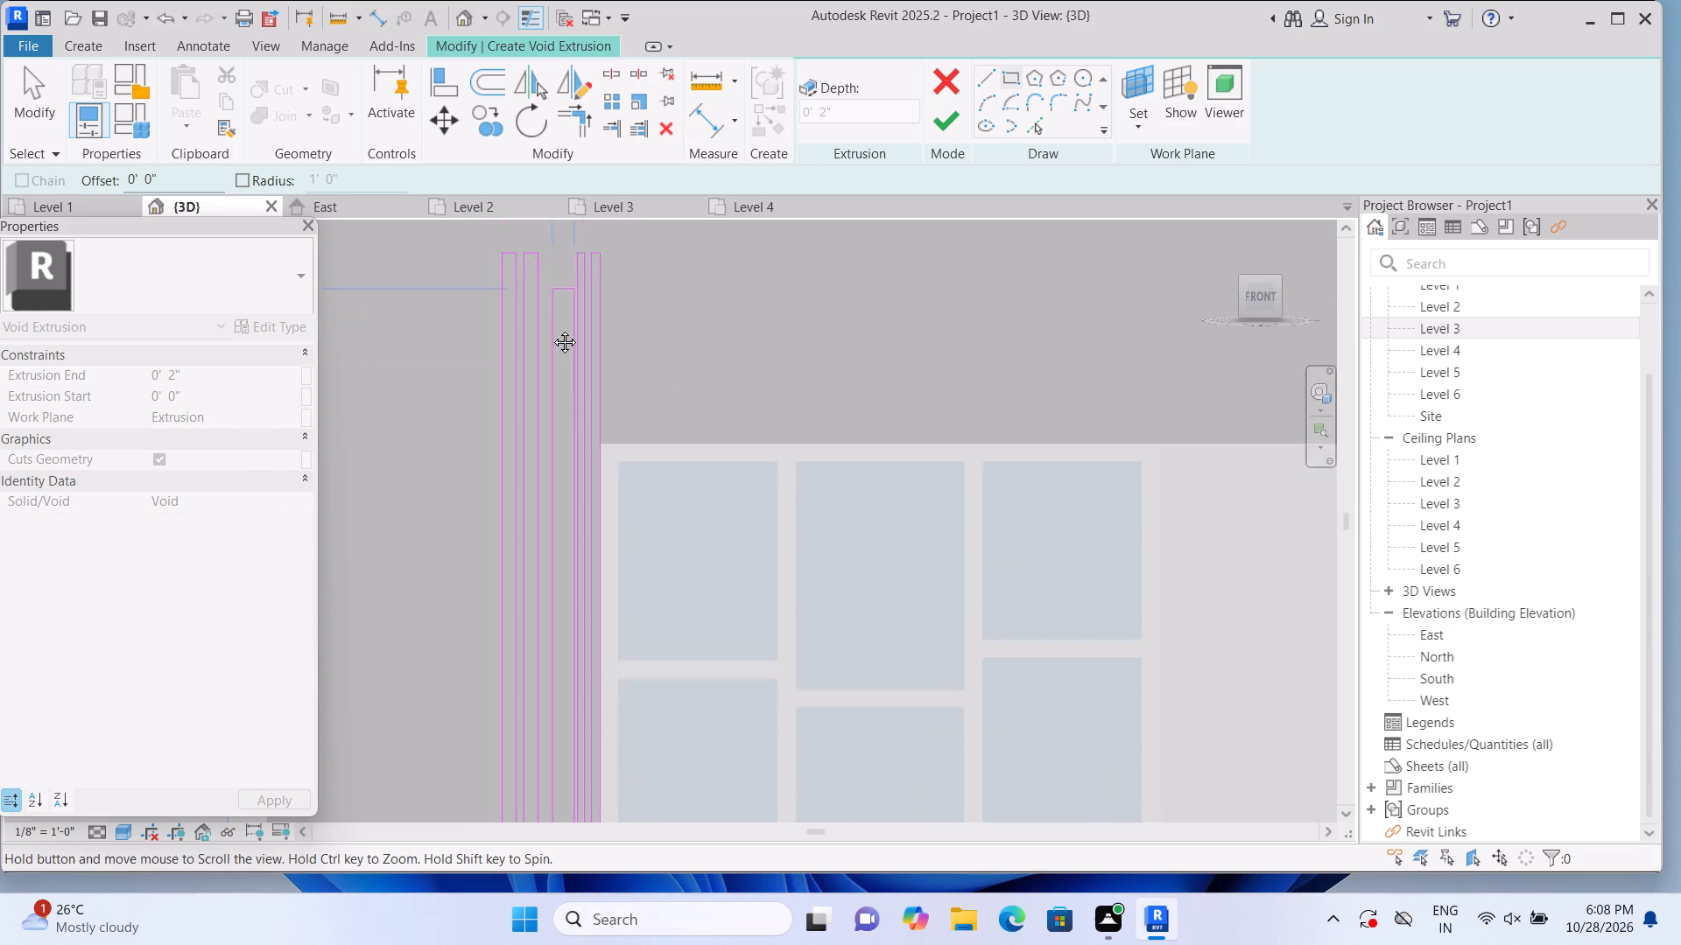
{"action": "middle_click_drag", "start_coordinate": [552, 329], "coordinate": [552, 514]}
{"action": "scroll", "coordinate": [549, 495], "scroll_direction": "up", "scroll_amount": 1}
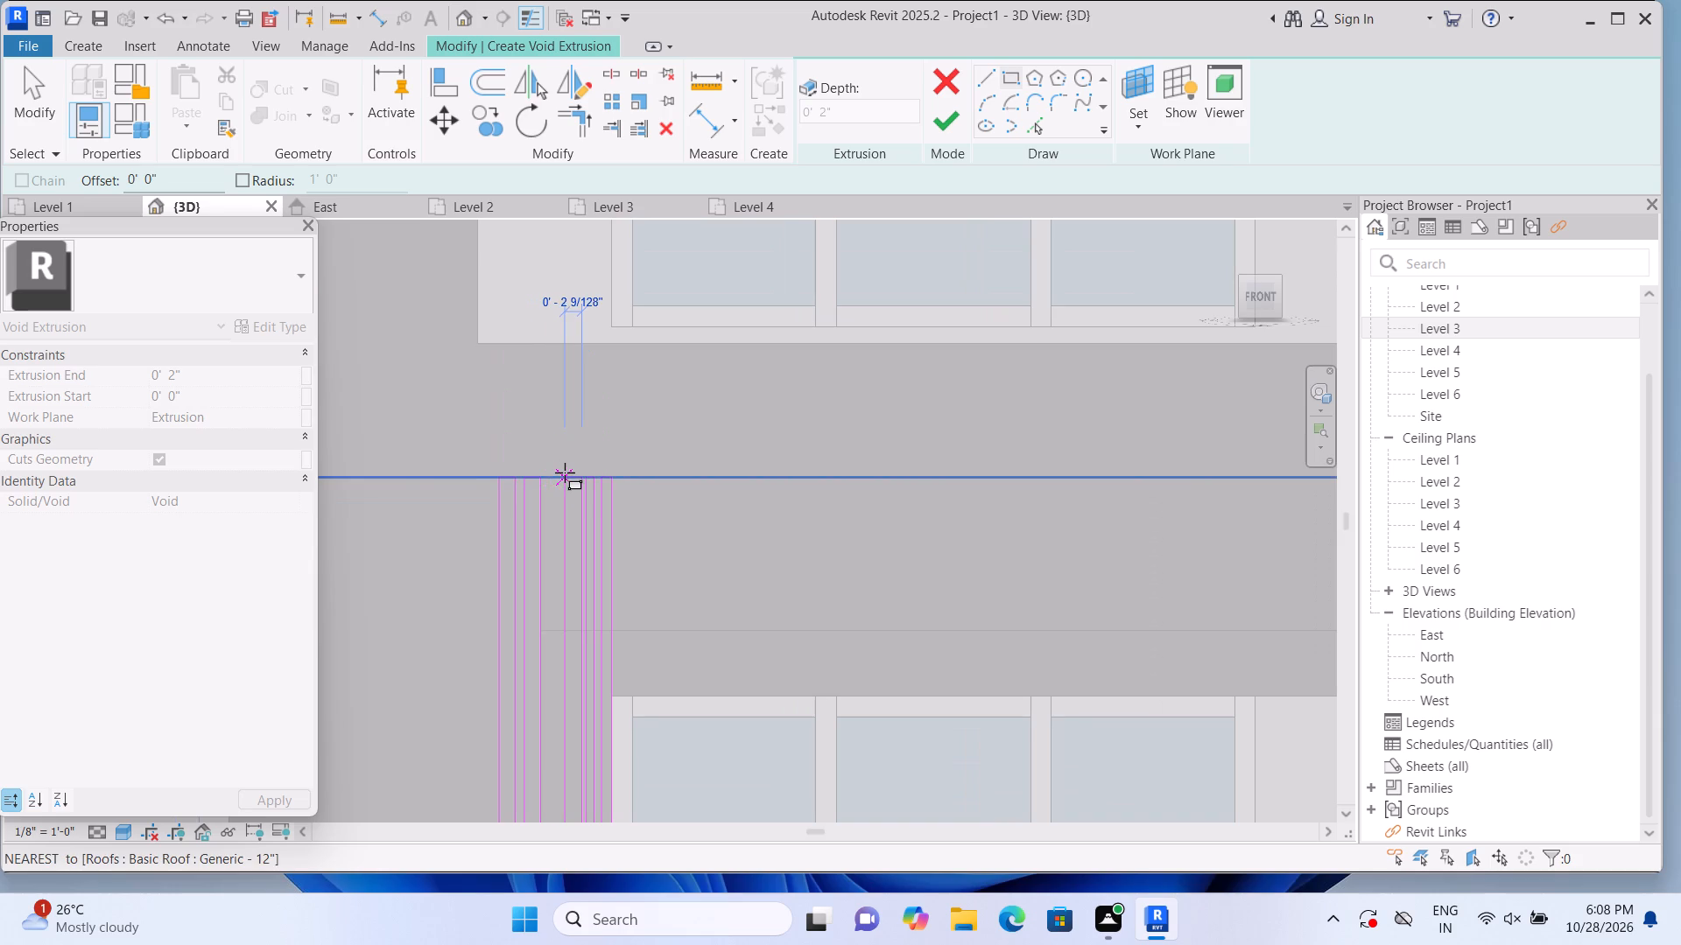
{"action": "scroll", "coordinate": [565, 472], "scroll_direction": "up", "scroll_amount": 6}
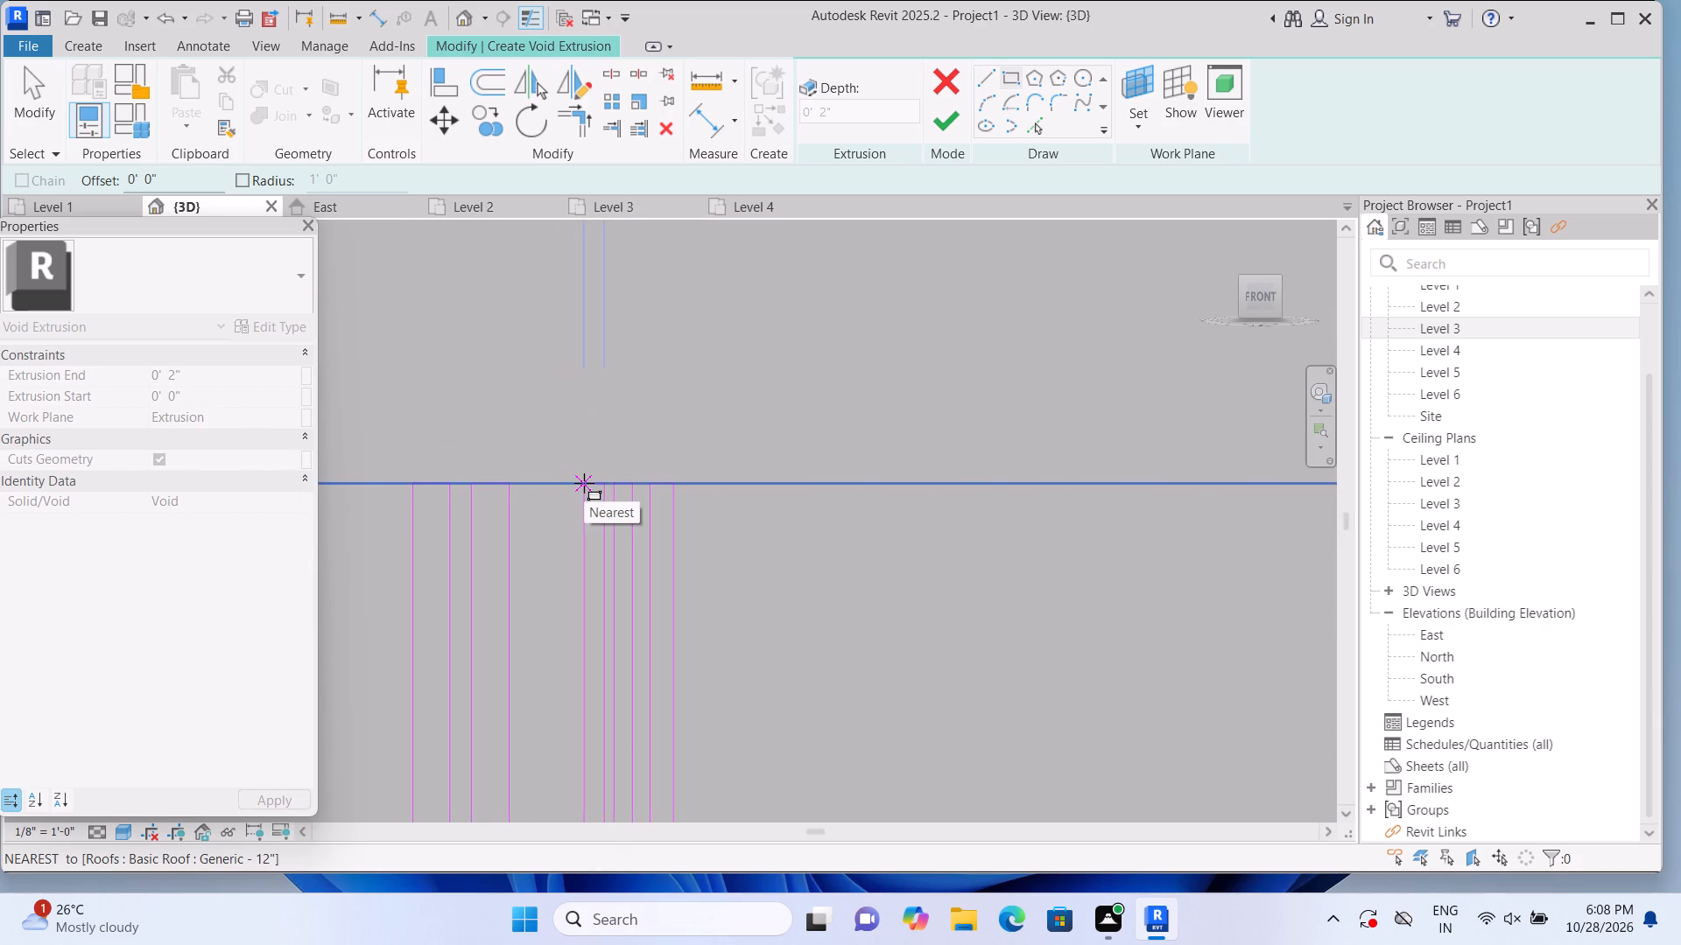
{"action": "left_click", "coordinate": [583, 483]}
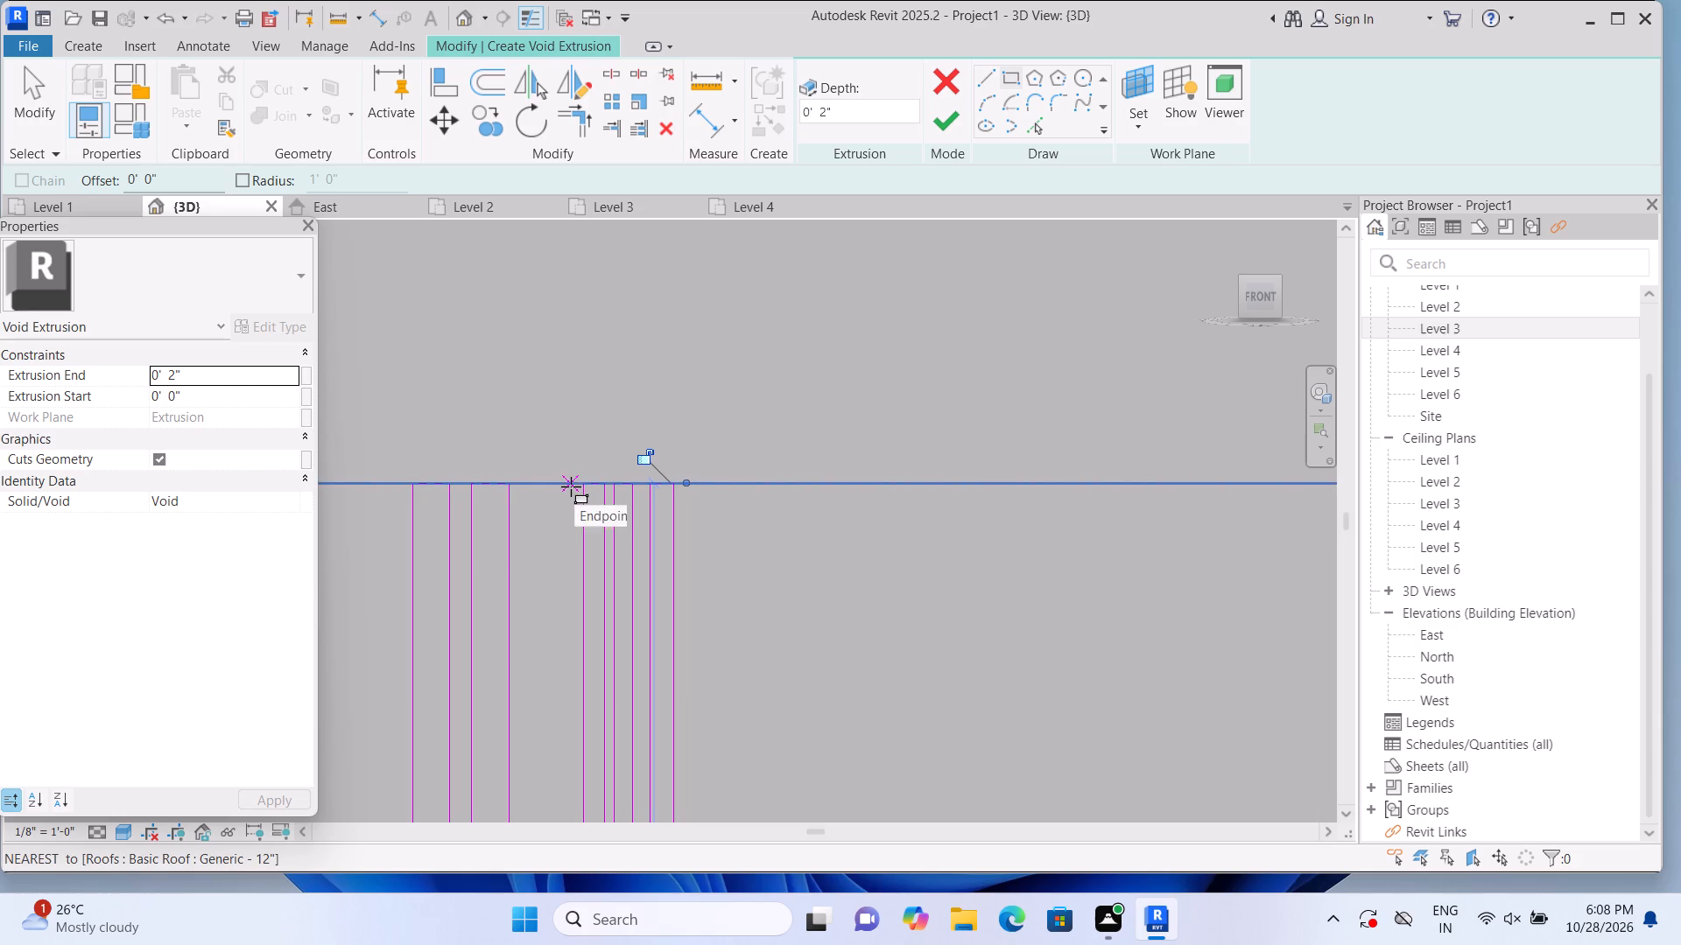
Draw a fourth narrow full-height void rectangle beside the three on the panel's window side, from the top line to the Level 1 base.
{"action": "left_click", "coordinate": [571, 486]}
{"action": "middle_click_drag", "start_coordinate": [538, 680], "coordinate": [547, 427]}
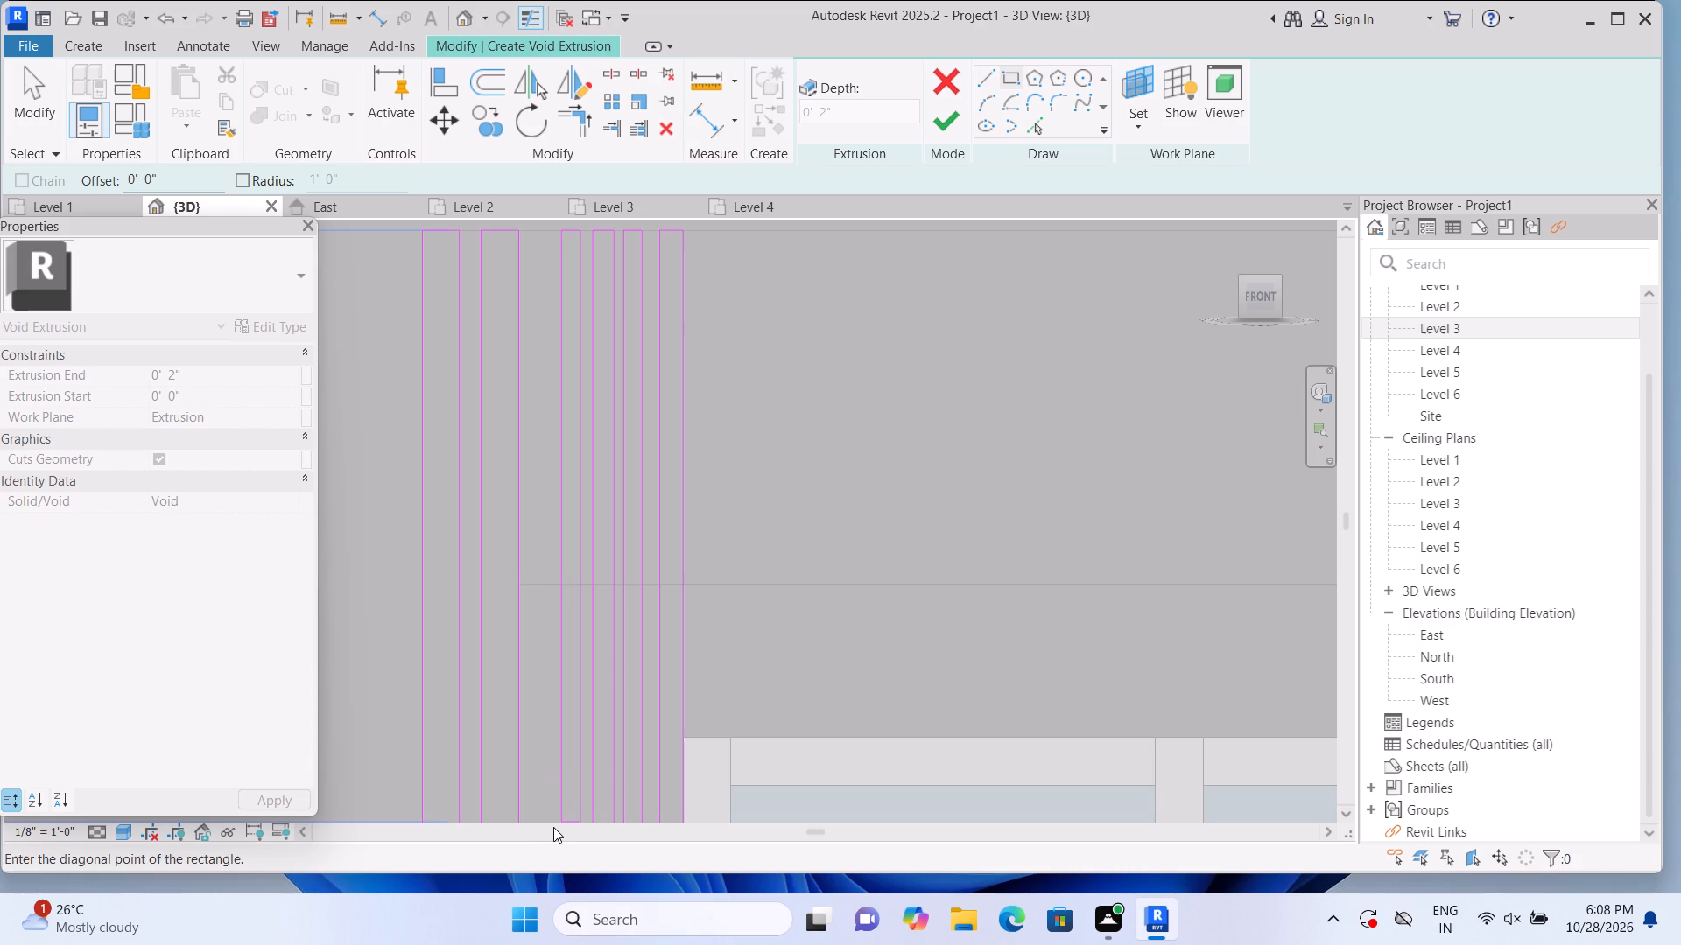
{"action": "scroll", "coordinate": [541, 816], "scroll_direction": "up", "scroll_amount": 1}
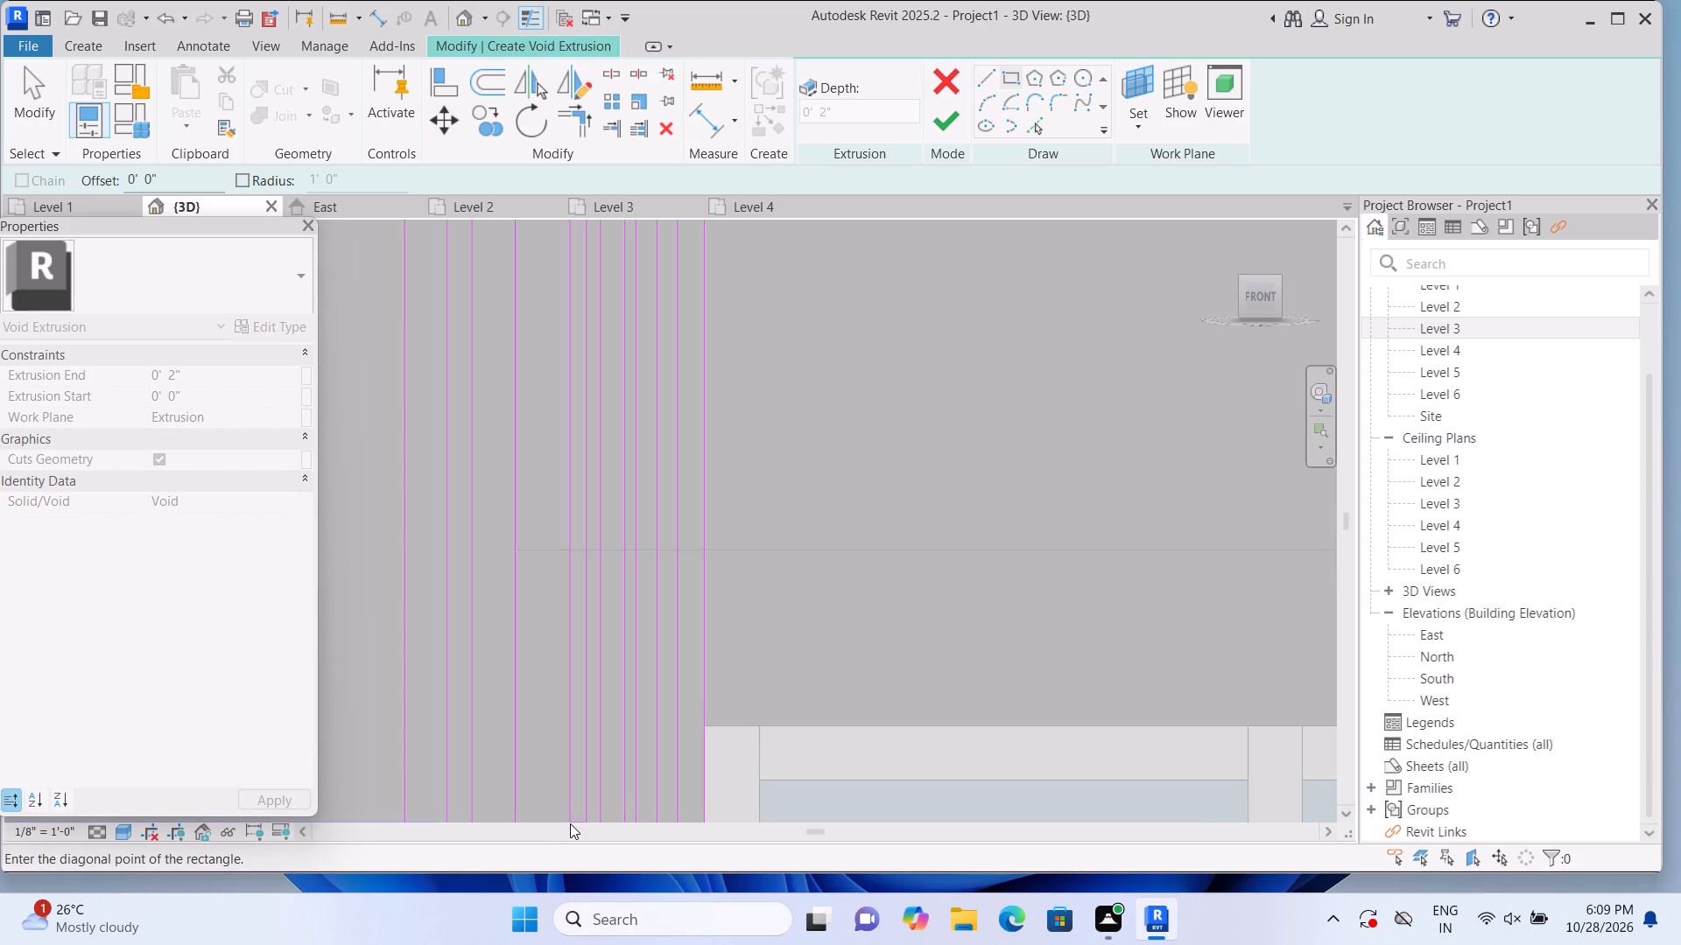
{"action": "scroll", "coordinate": [572, 822], "scroll_direction": "up", "scroll_amount": 4}
{"action": "scroll", "coordinate": [571, 822], "scroll_direction": "down", "scroll_amount": 1}
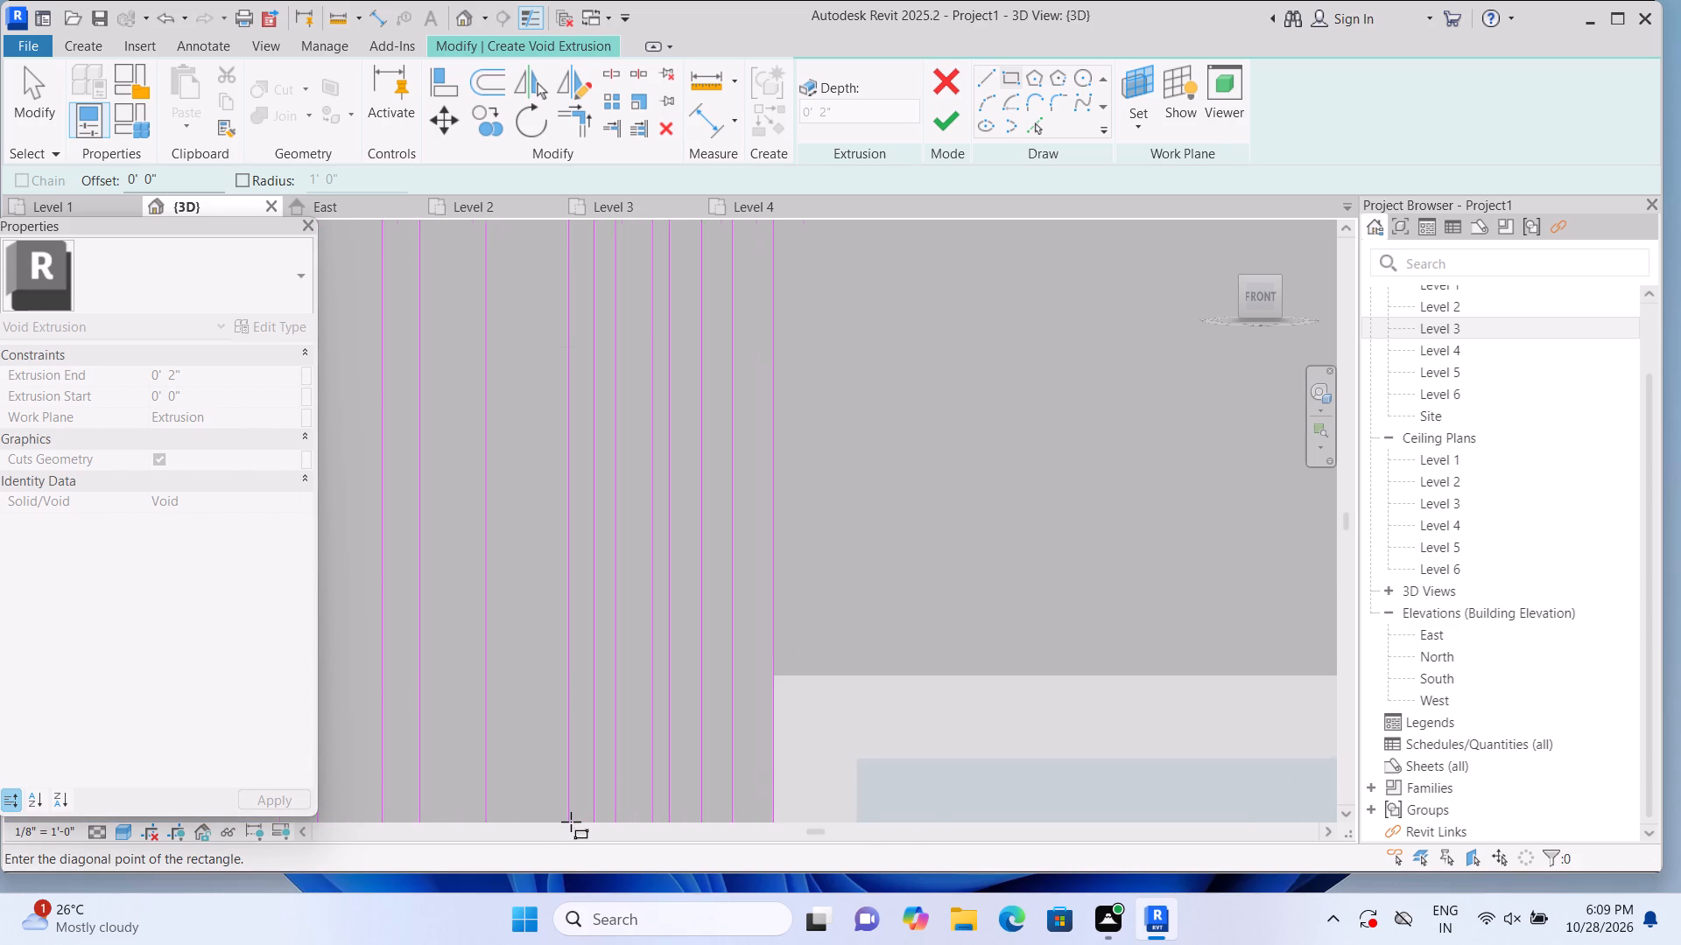
{"action": "scroll", "coordinate": [571, 822], "scroll_direction": "down", "scroll_amount": 6}
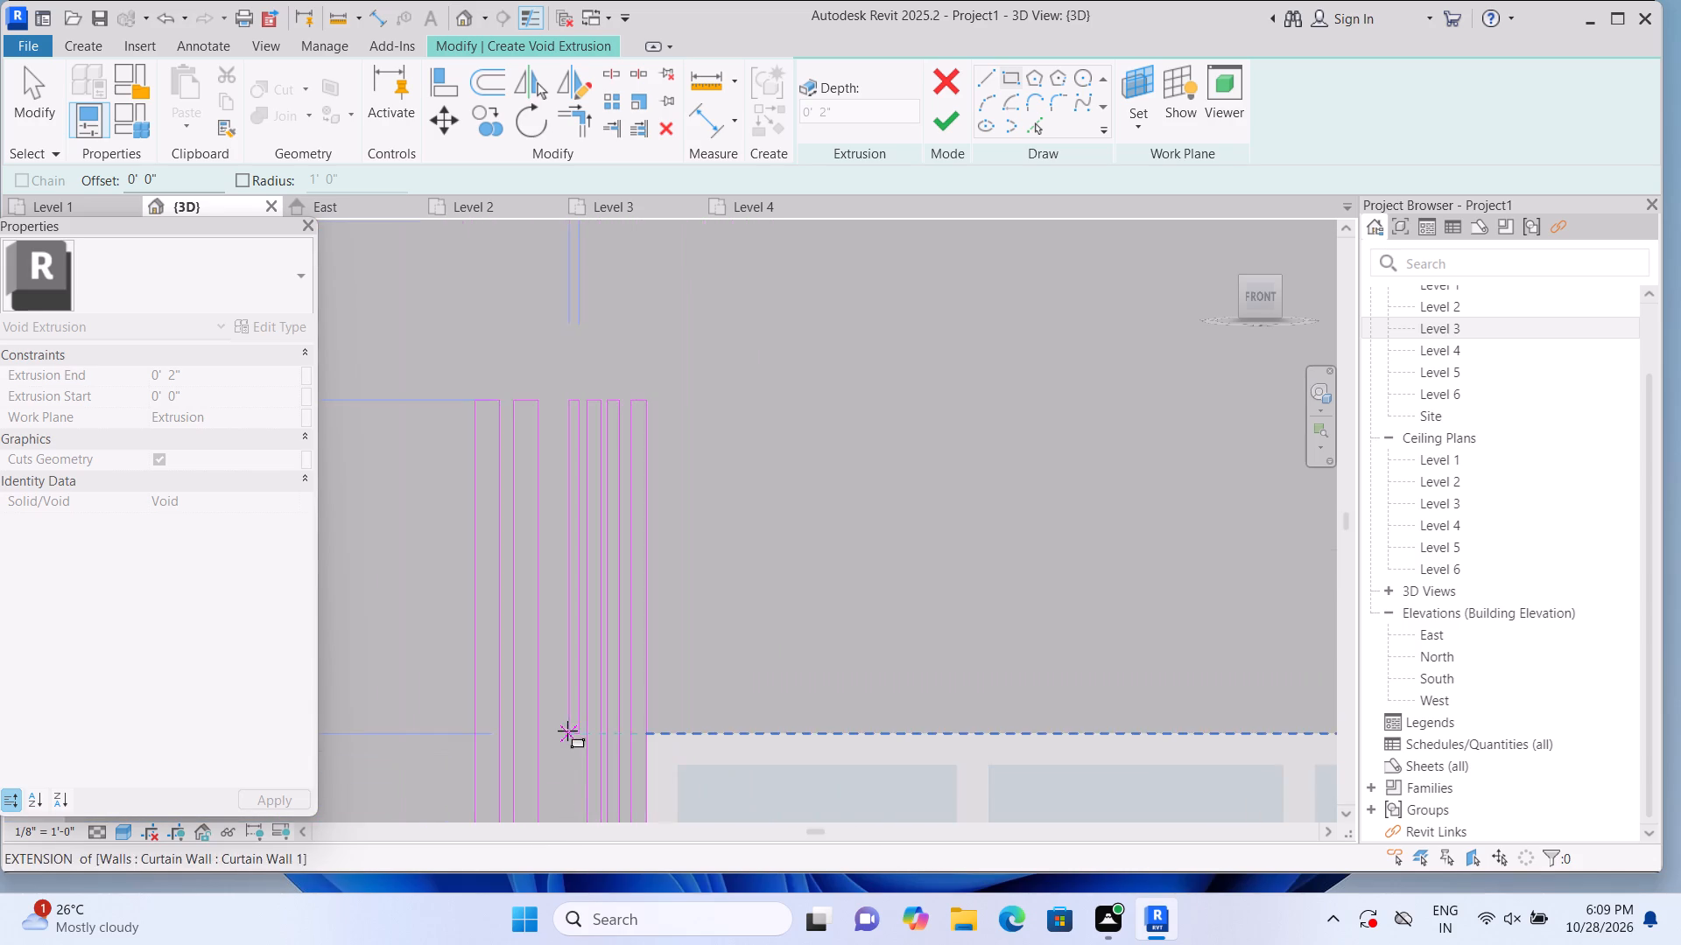
{"action": "scroll", "coordinate": [567, 731], "scroll_direction": "down", "scroll_amount": 4}
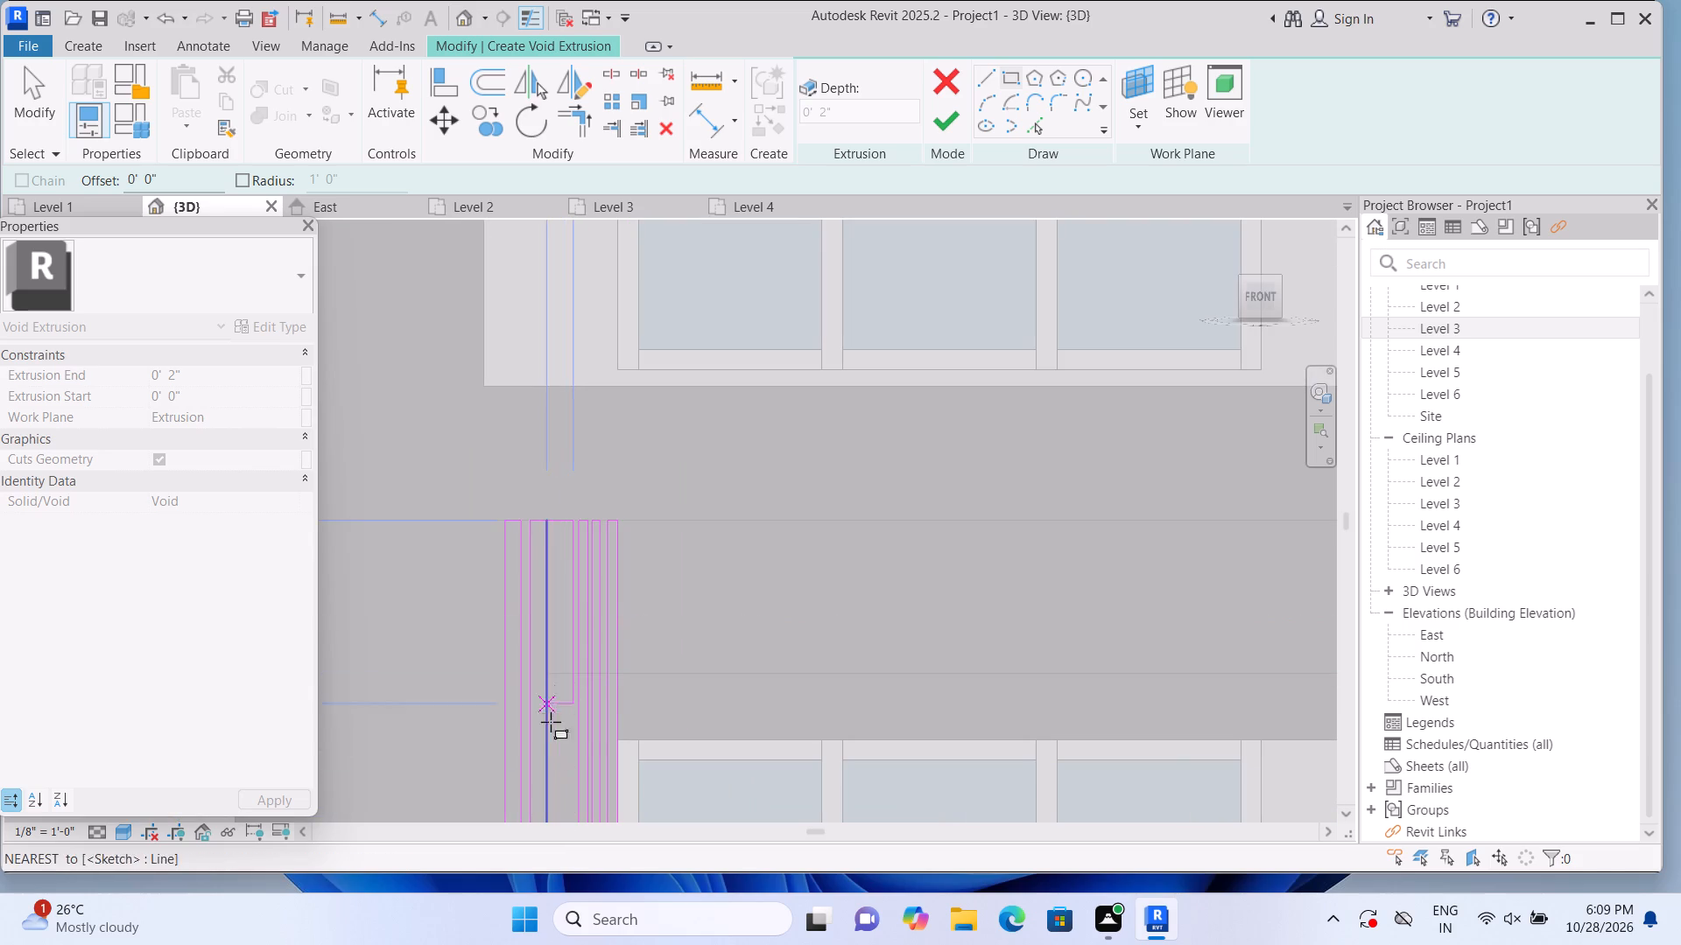
{"action": "scroll", "coordinate": [550, 754], "scroll_direction": "down", "scroll_amount": 9}
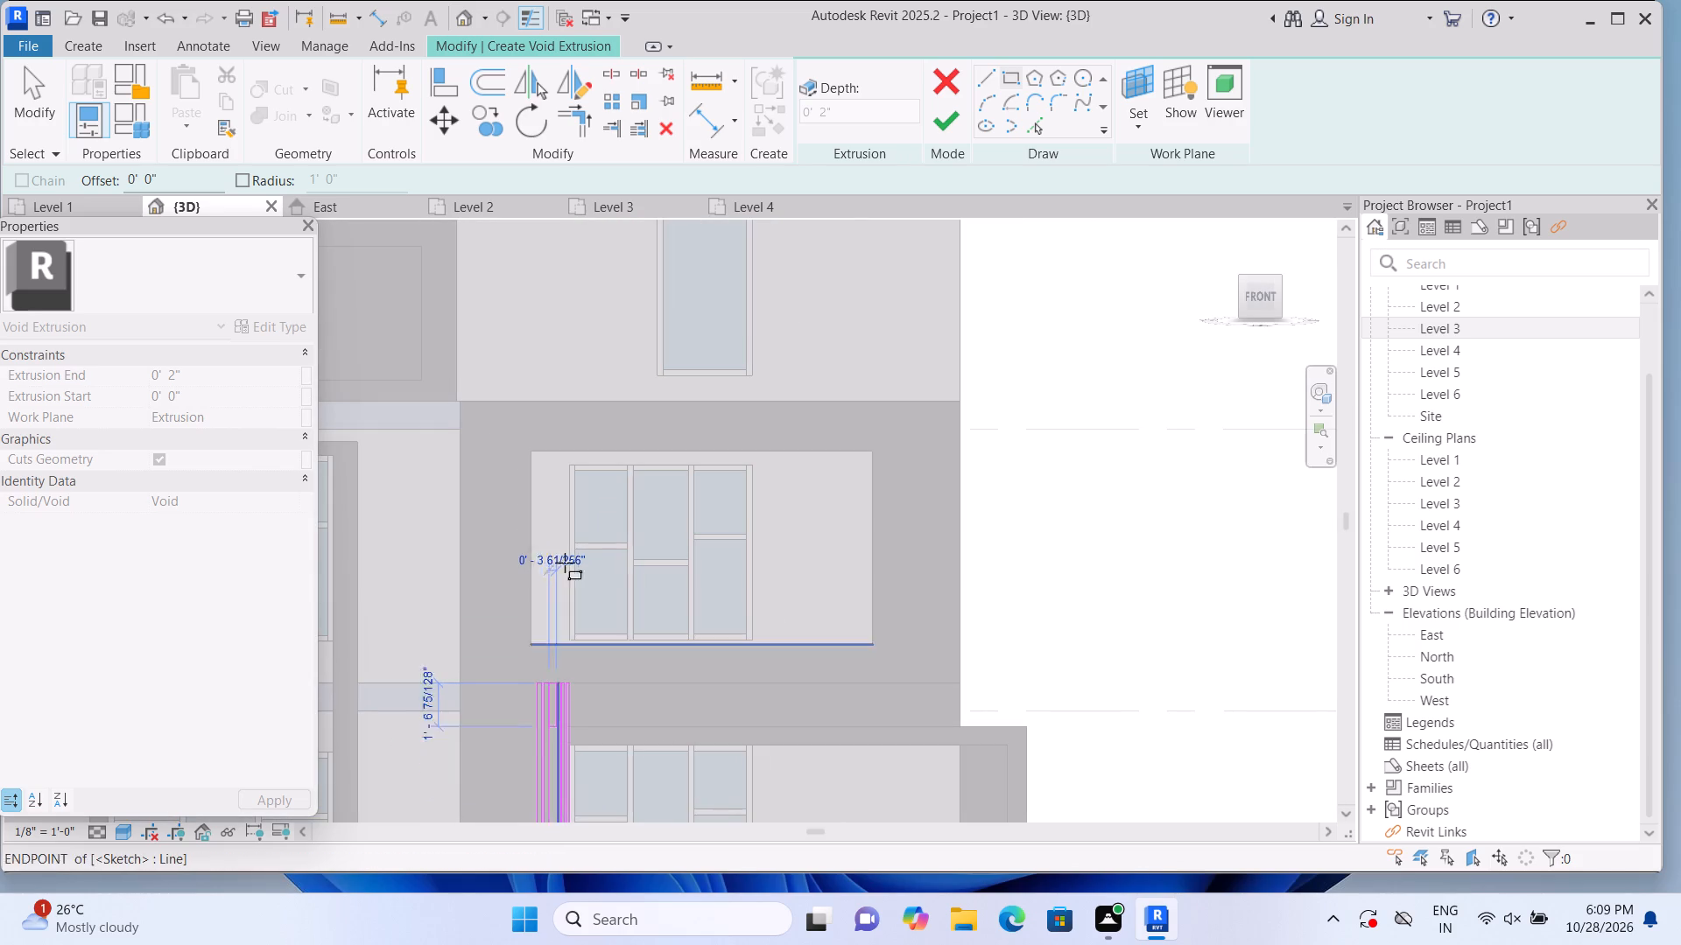
{"action": "scroll", "coordinate": [540, 758], "scroll_direction": "up", "scroll_amount": 7}
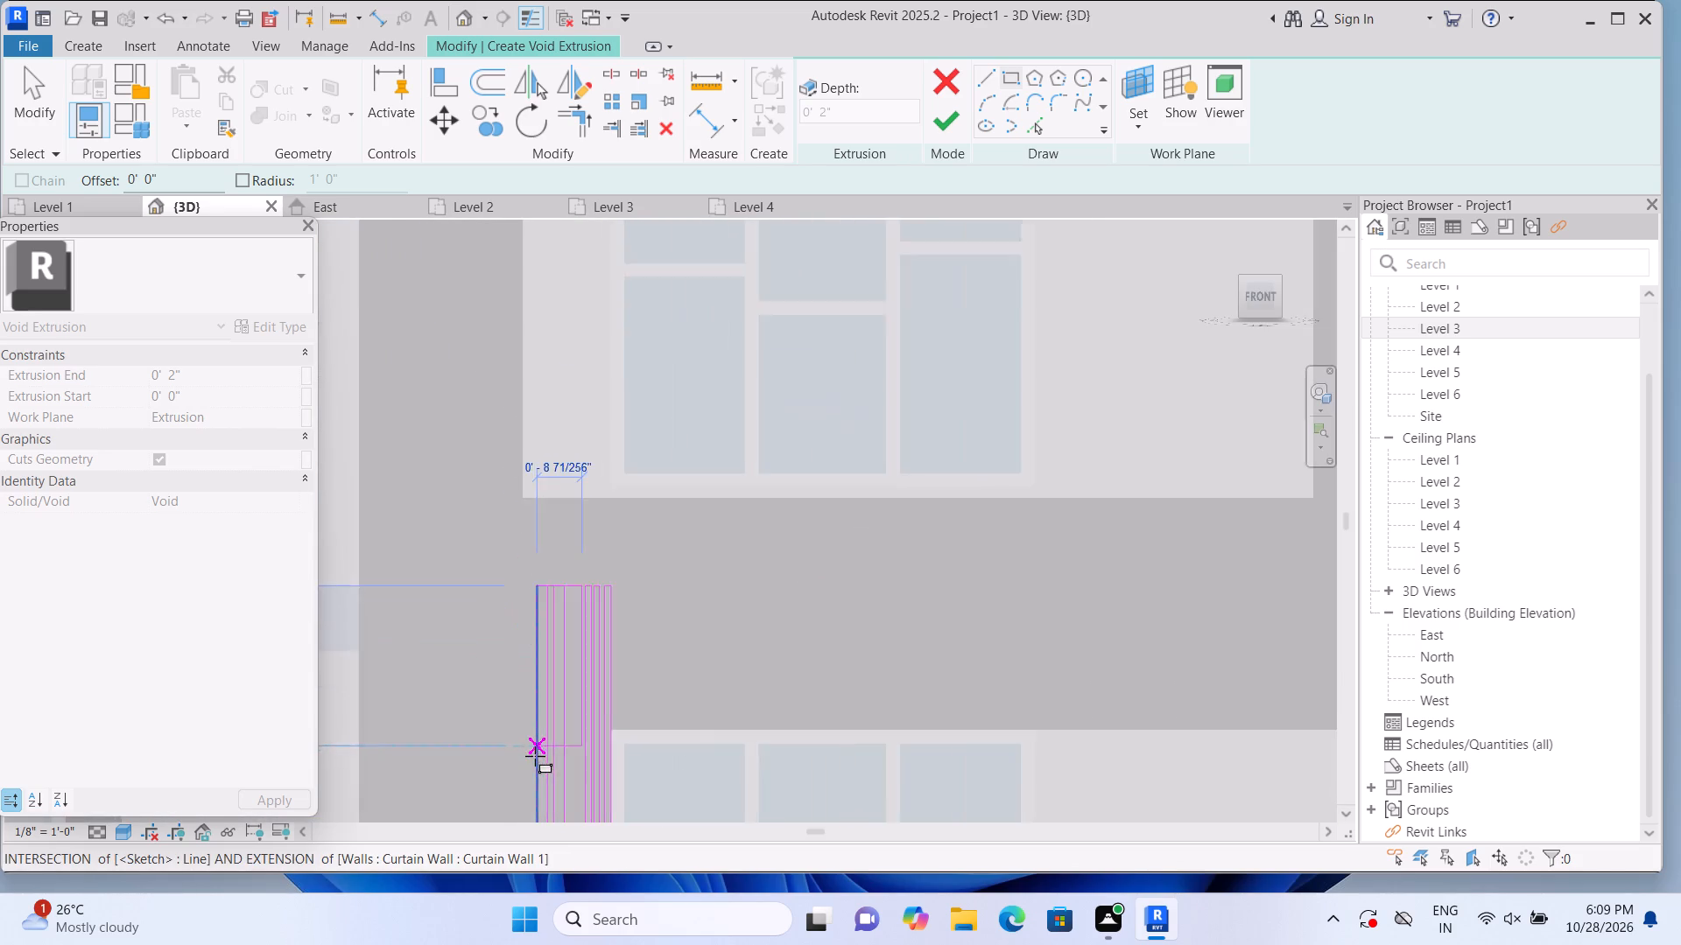
{"action": "scroll", "coordinate": [566, 775], "scroll_direction": "up", "scroll_amount": 1}
{"action": "middle_click_drag", "start_coordinate": [566, 775], "coordinate": [579, 409]}
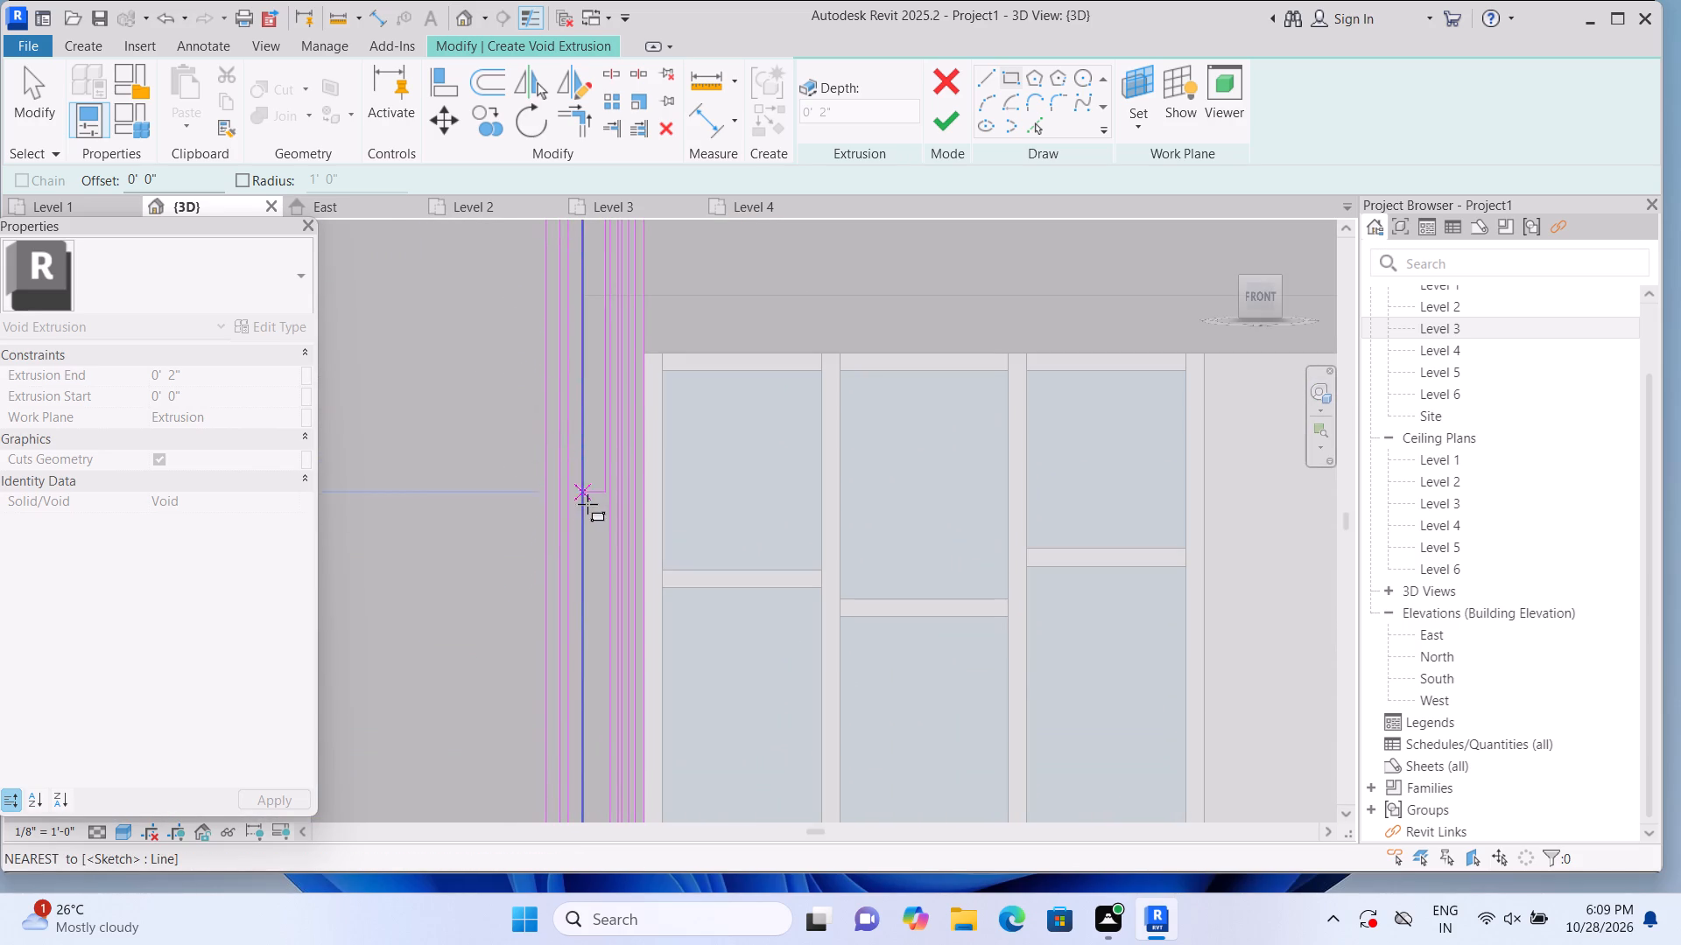
{"action": "scroll", "coordinate": [578, 769], "scroll_direction": "up", "scroll_amount": 1}
{"action": "middle_click_drag", "start_coordinate": [559, 686], "coordinate": [558, 656]}
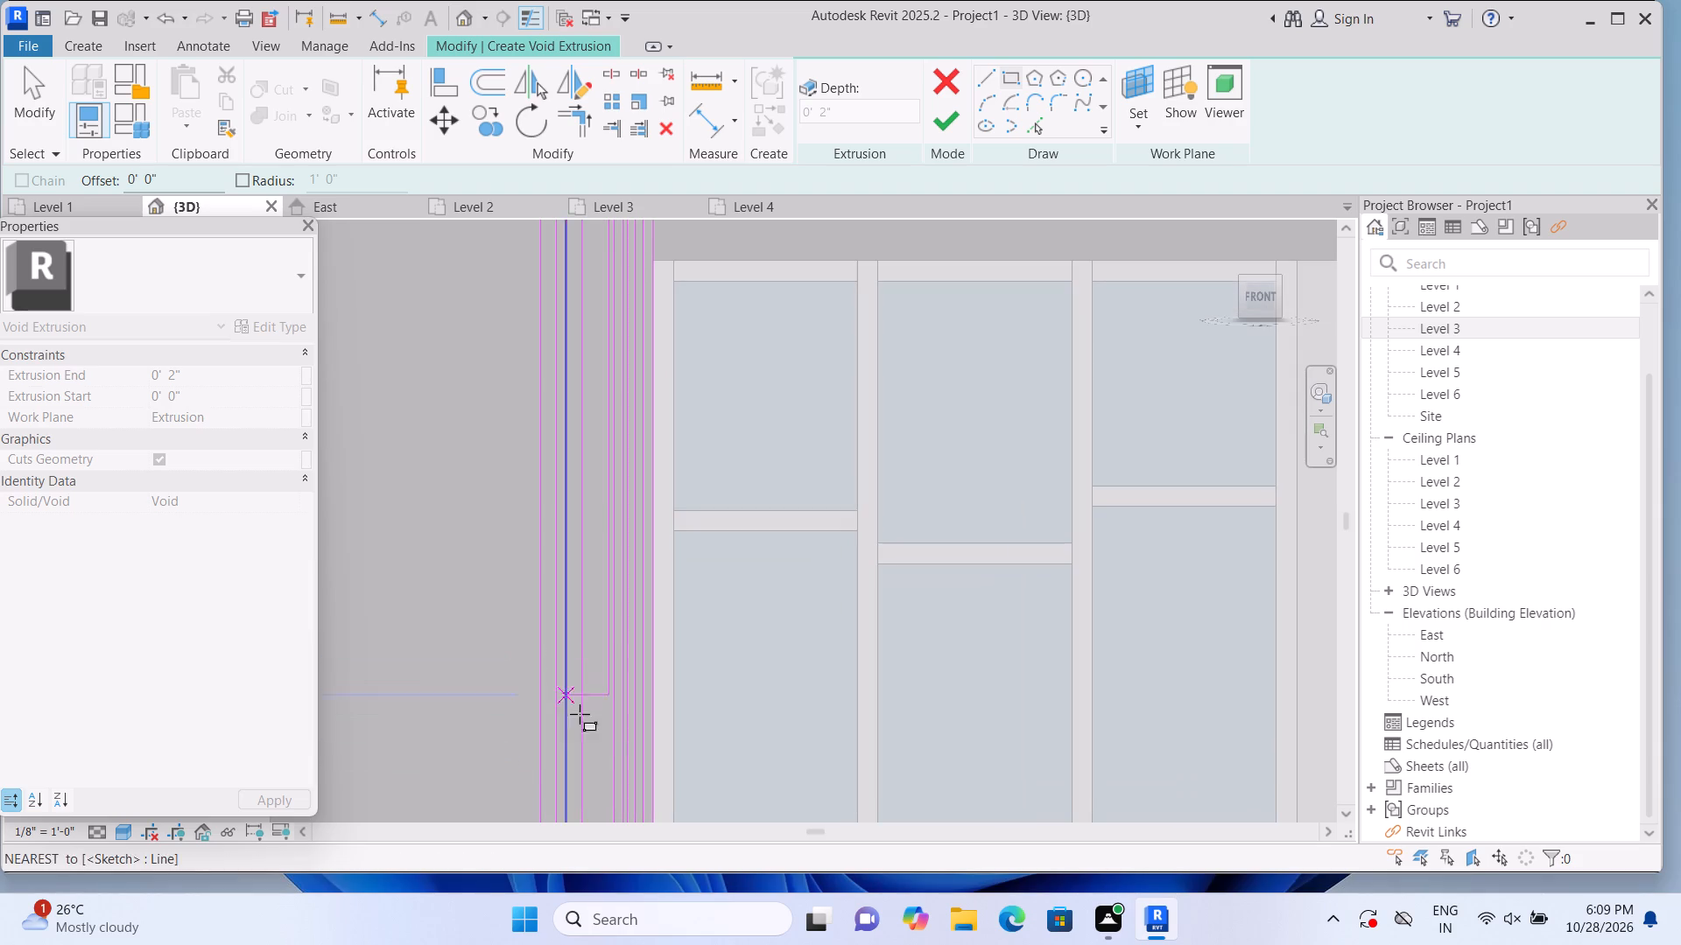
{"action": "middle_click_drag", "start_coordinate": [594, 770], "coordinate": [594, 505]}
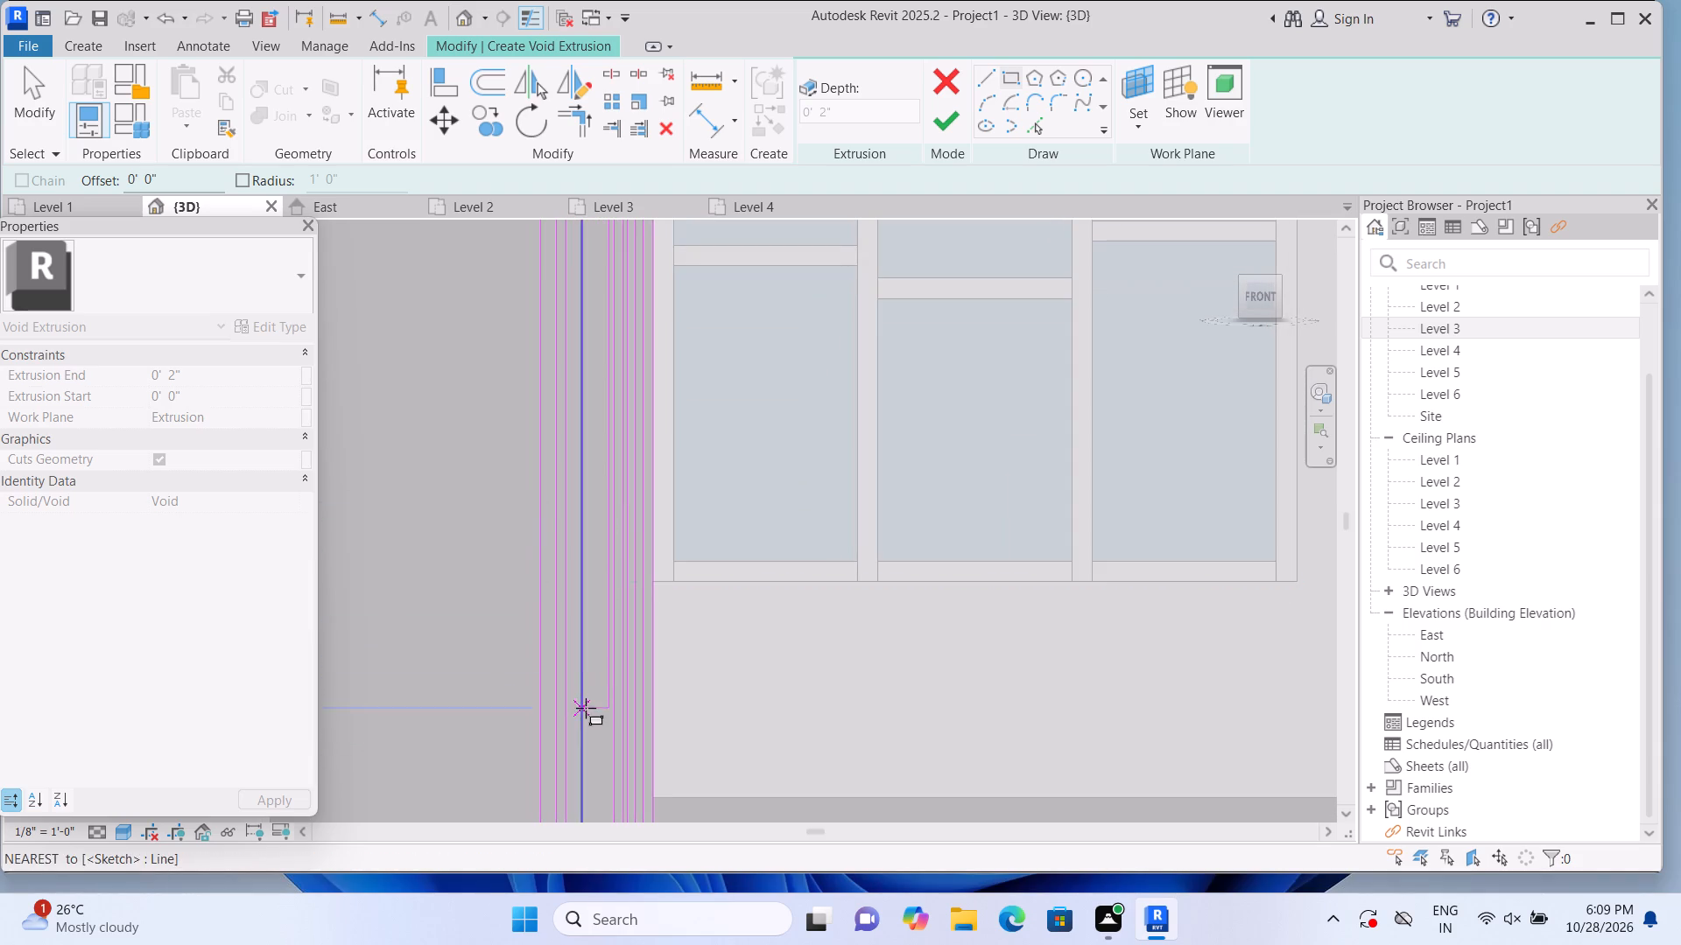
{"action": "middle_click_drag", "start_coordinate": [586, 709], "coordinate": [556, 521]}
{"action": "scroll", "coordinate": [558, 581], "scroll_direction": "up", "scroll_amount": 4}
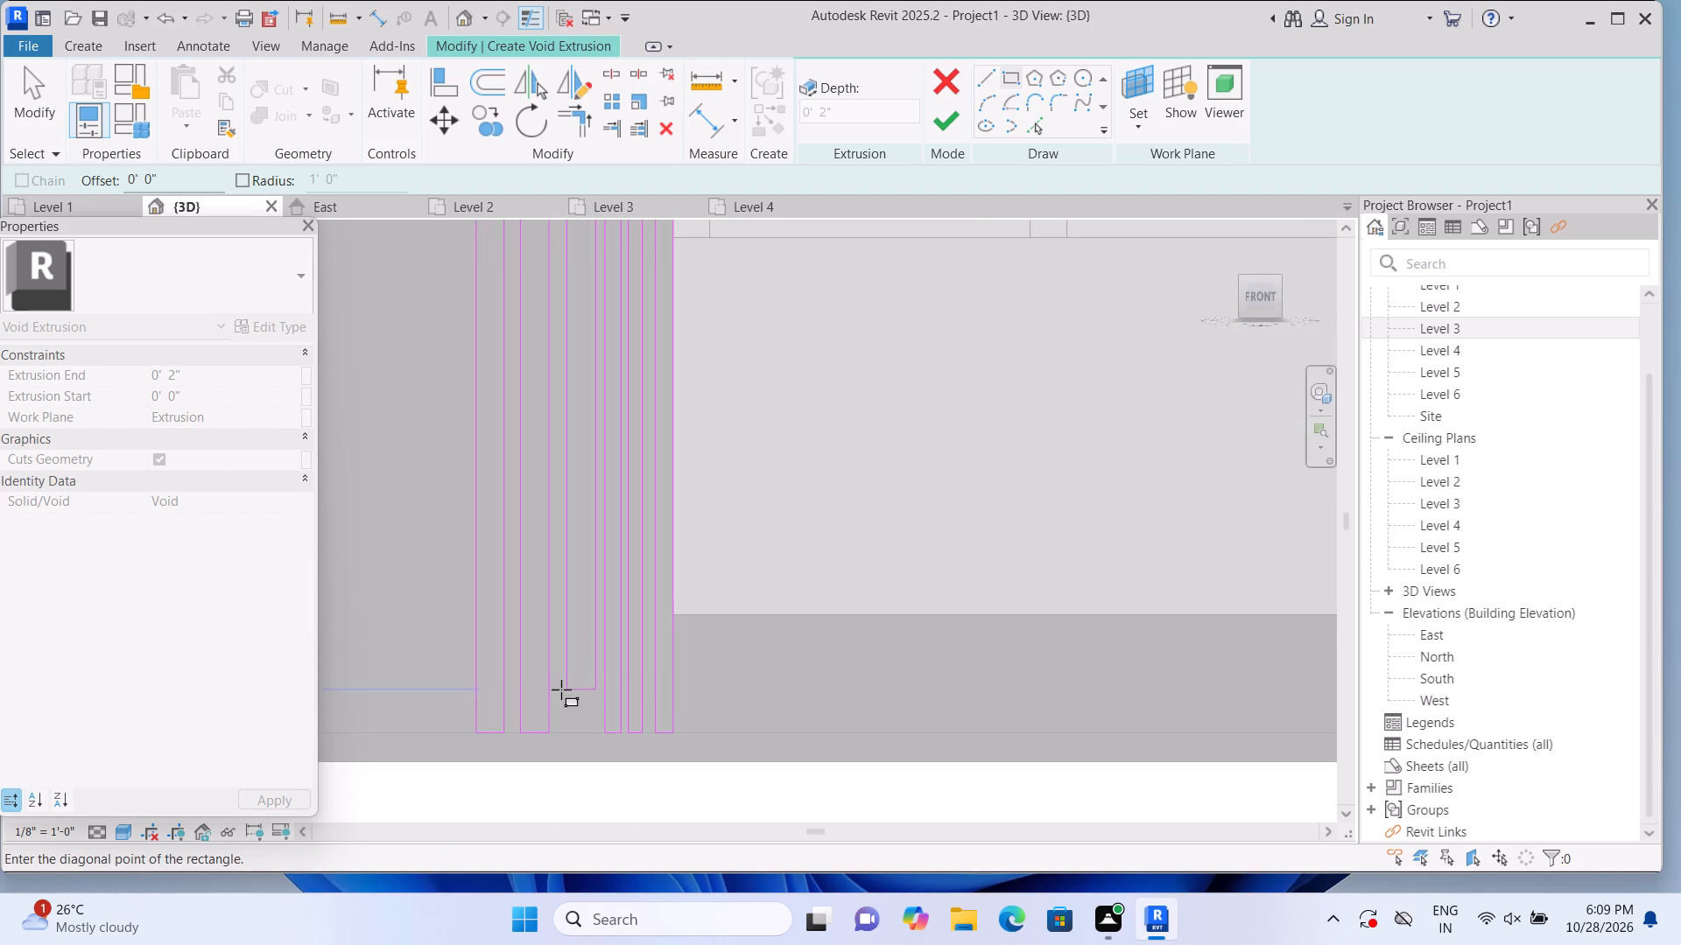
{"action": "scroll", "coordinate": [566, 713], "scroll_direction": "up", "scroll_amount": 3}
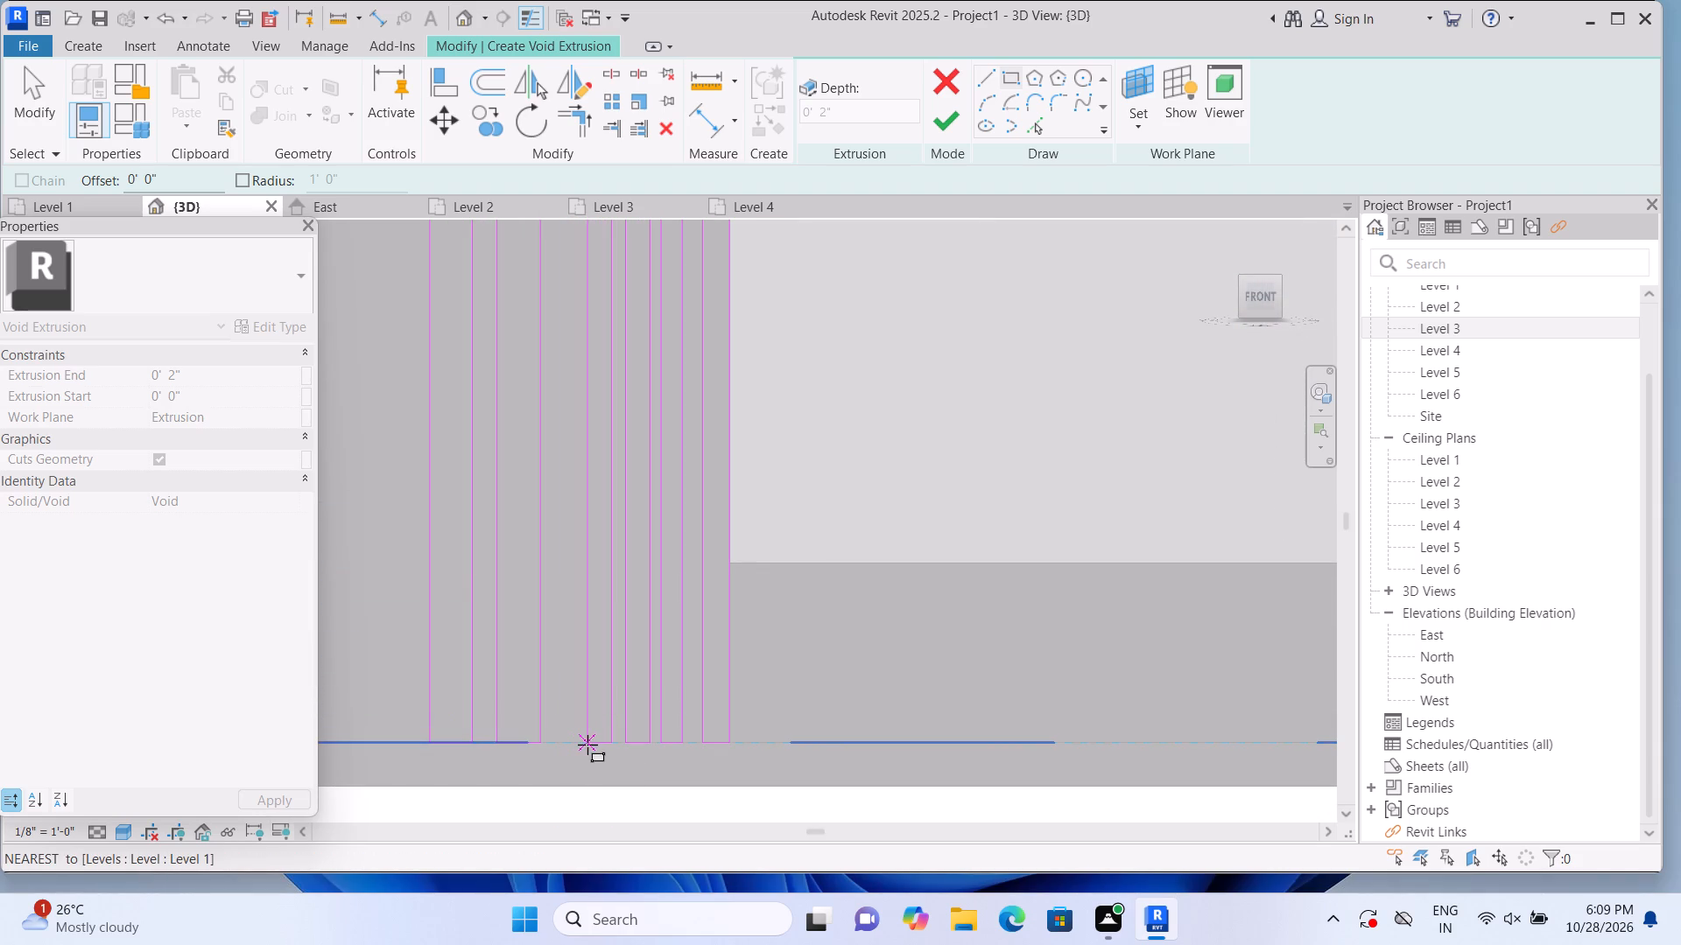
{"action": "scroll", "coordinate": [595, 743], "scroll_direction": "up", "scroll_amount": 1}
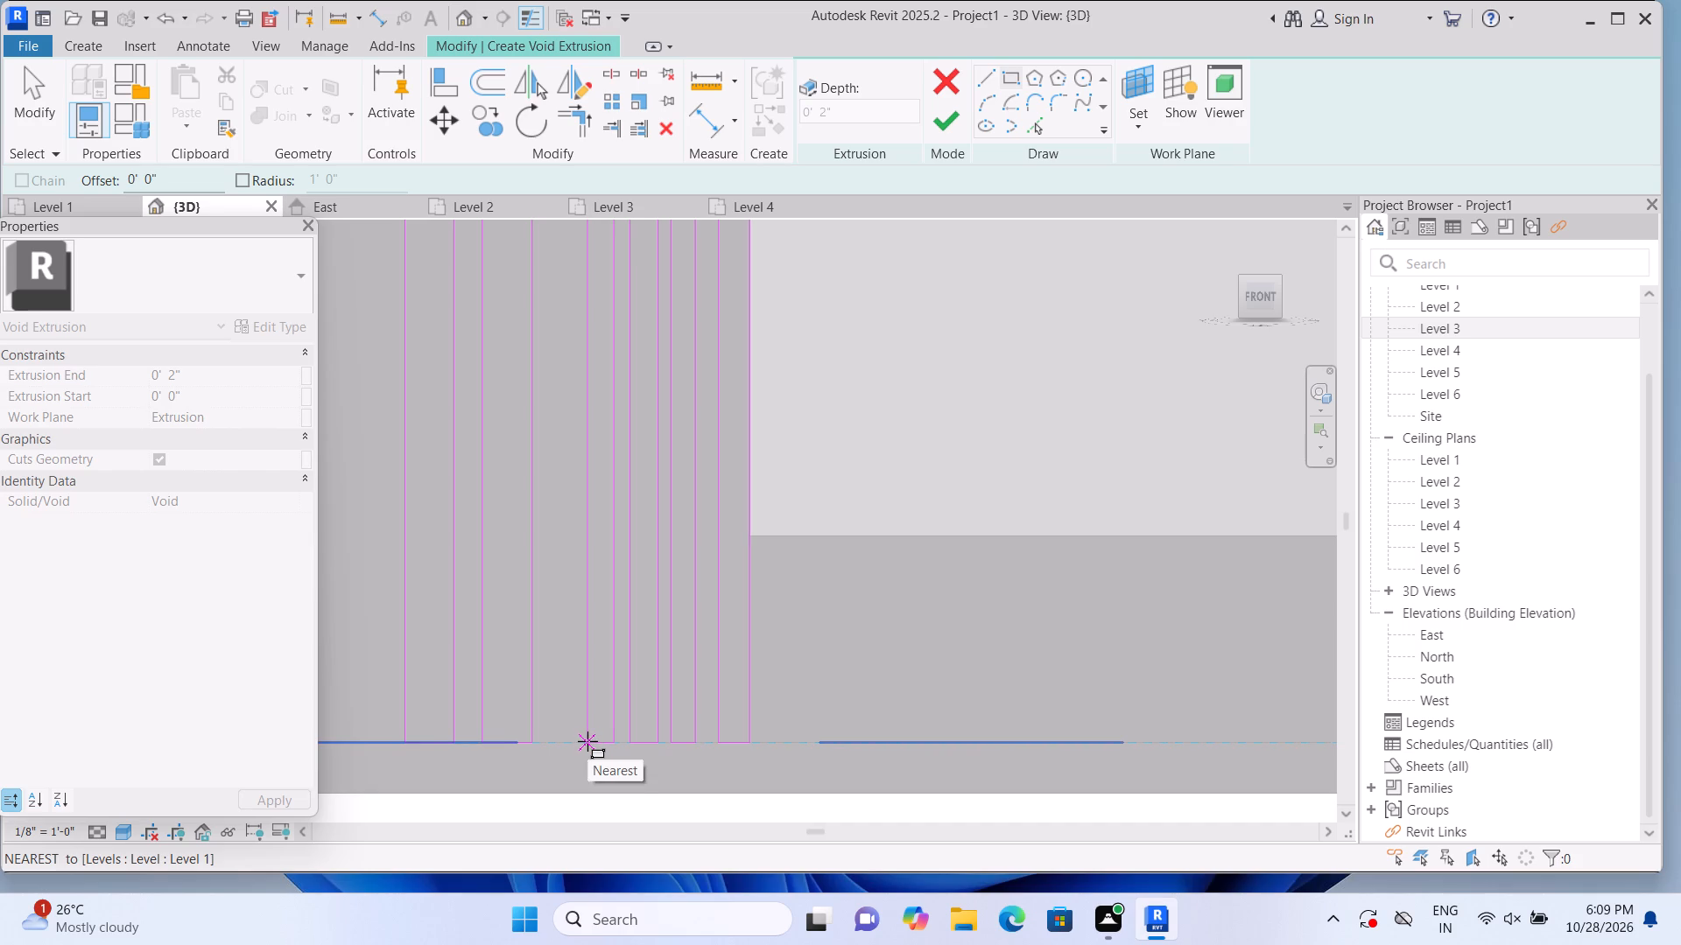
{"action": "scroll", "coordinate": [587, 741], "scroll_direction": "up", "scroll_amount": 1}
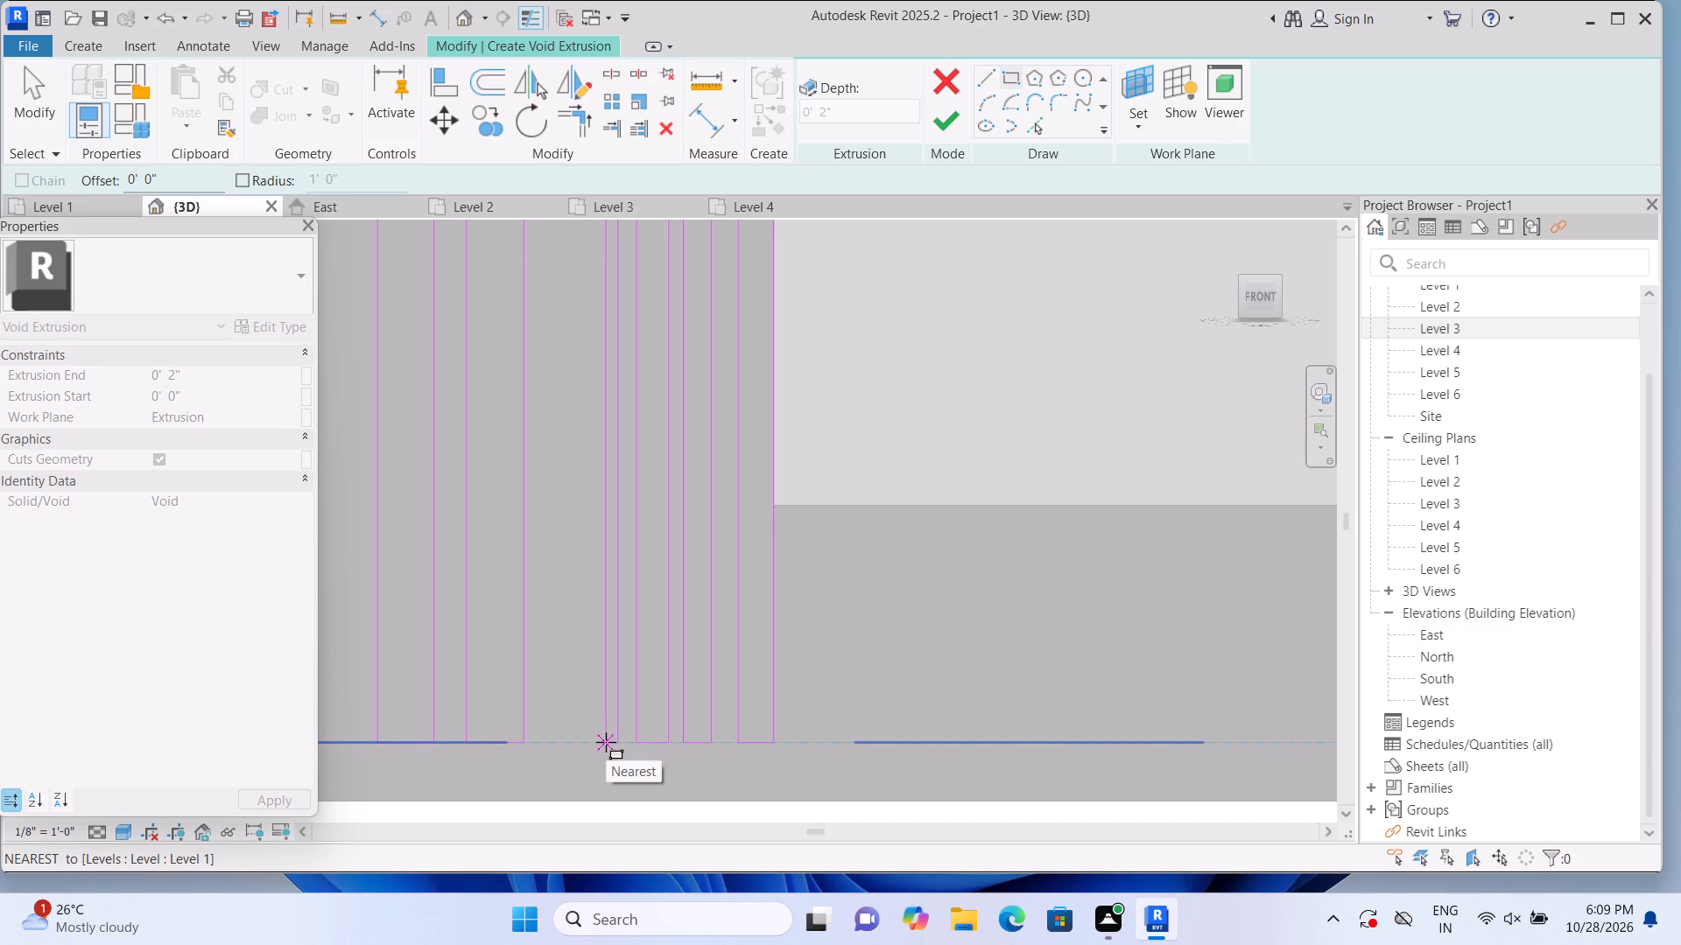
{"action": "left_click", "coordinate": [606, 742]}
Draw a fifth full-height void rectangle in the remaining gap beside the fourth, from the Level 1 base to the panel's top line.
{"action": "scroll", "coordinate": [601, 738], "scroll_direction": "down", "scroll_amount": 4}
{"action": "scroll", "coordinate": [598, 748], "scroll_direction": "up", "scroll_amount": 1}
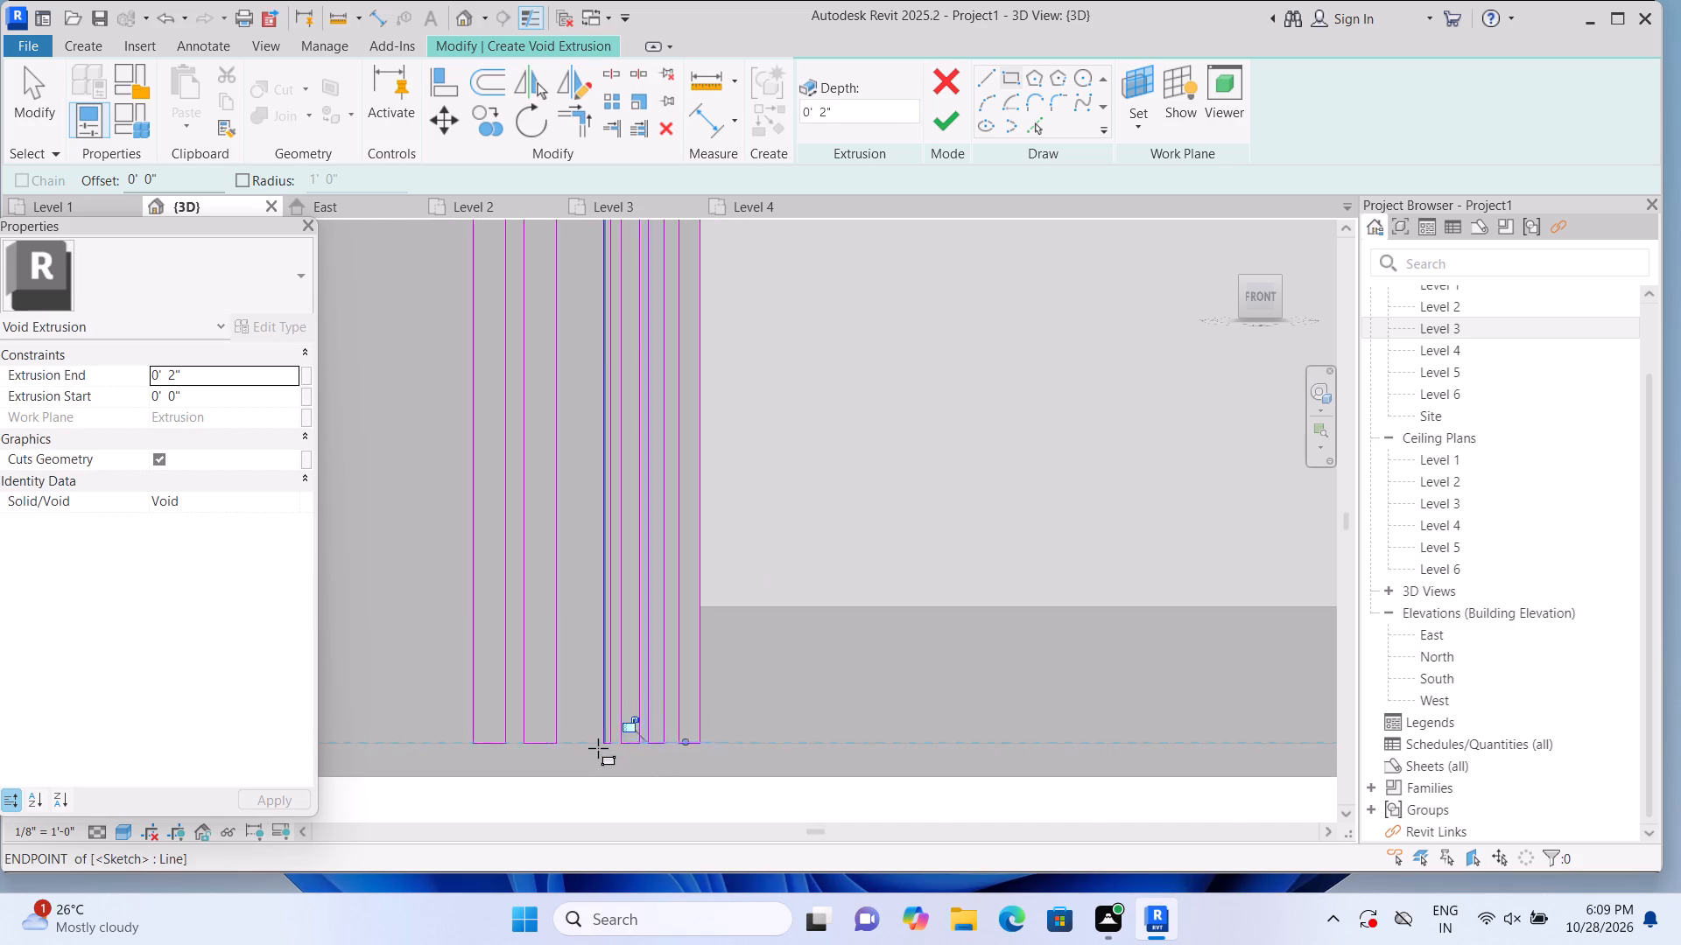
{"action": "scroll", "coordinate": [598, 748], "scroll_direction": "up", "scroll_amount": 5}
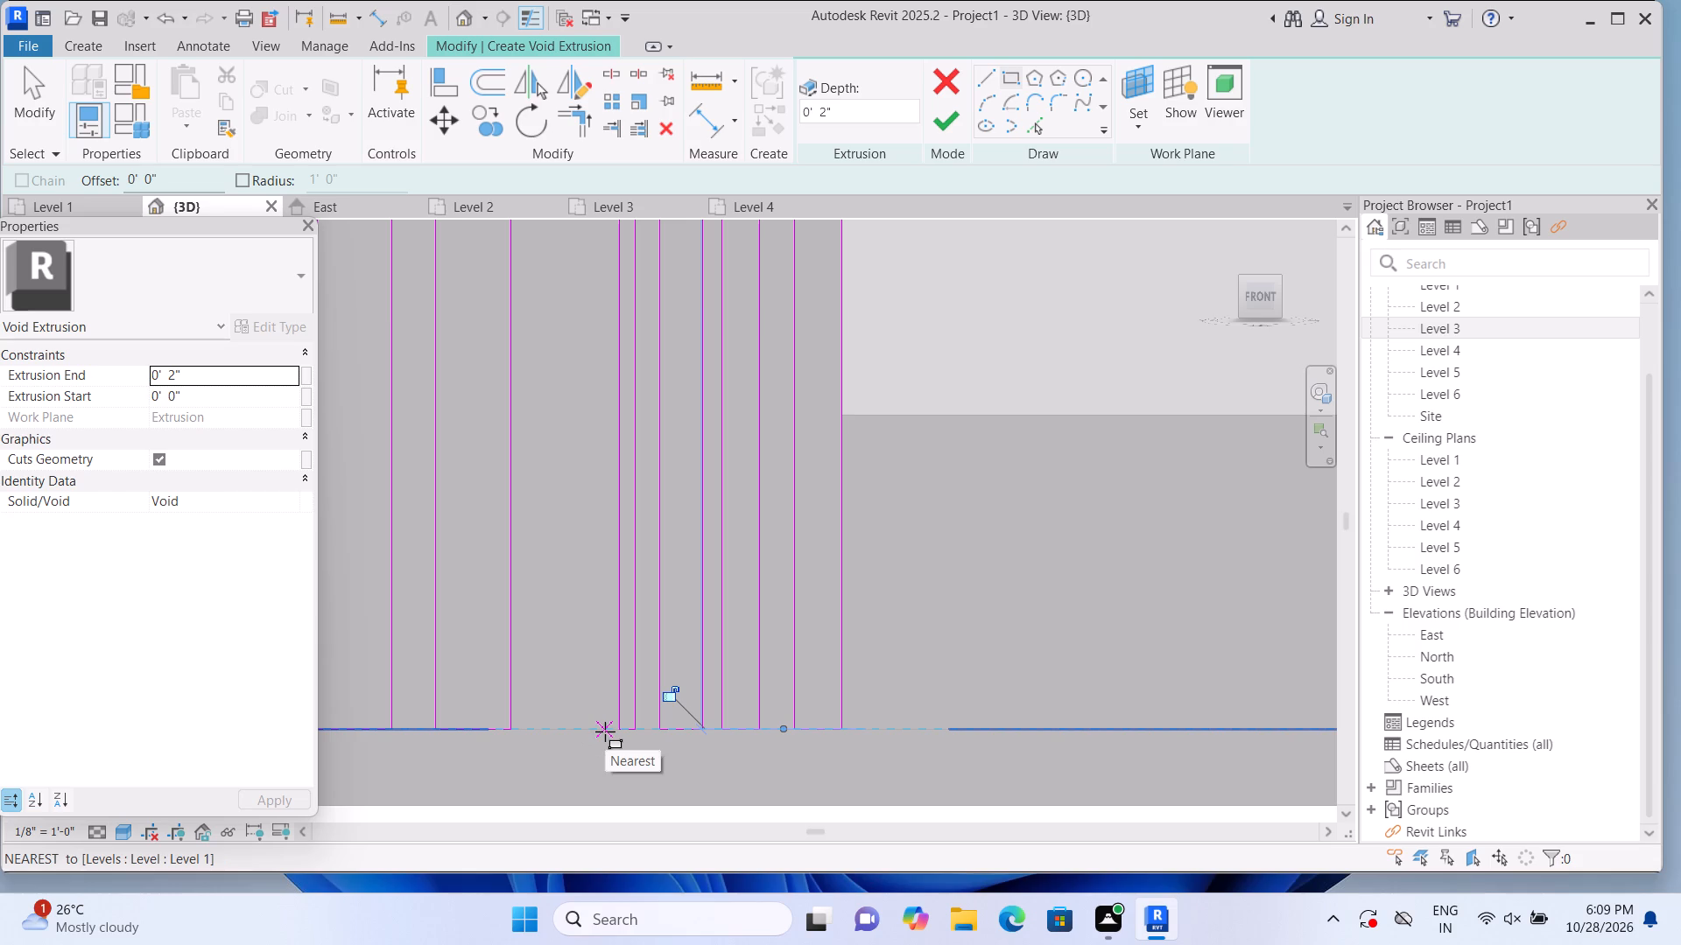
{"action": "left_click", "coordinate": [607, 731]}
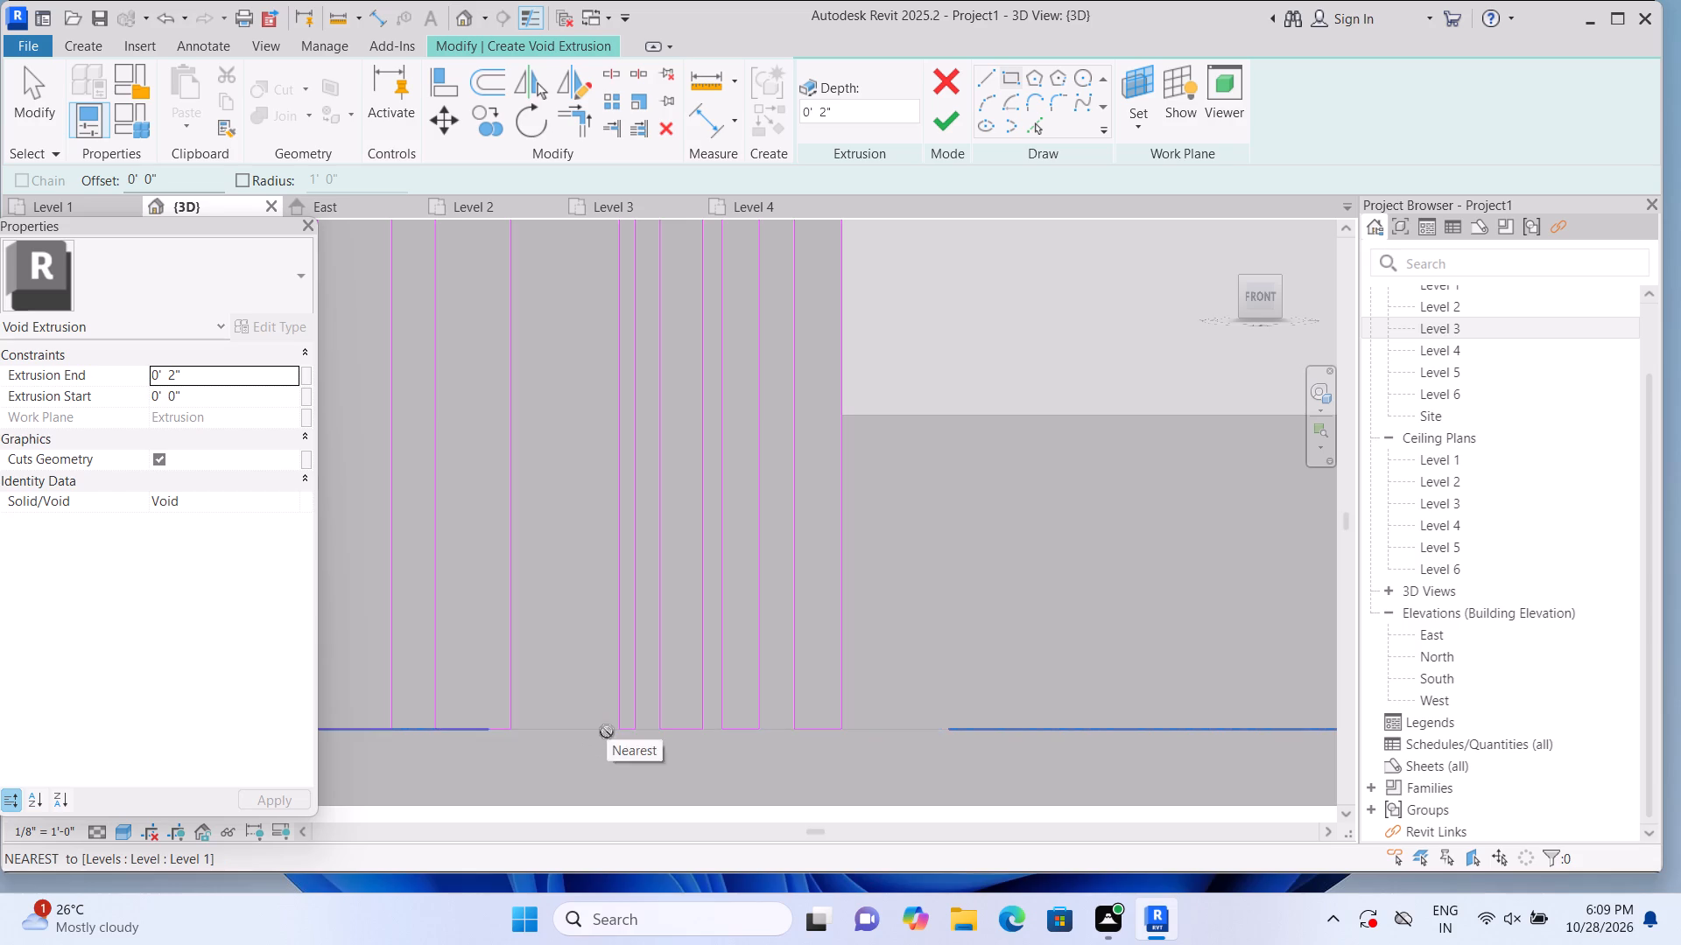
{"action": "middle_click_drag", "start_coordinate": [560, 256], "coordinate": [571, 618]}
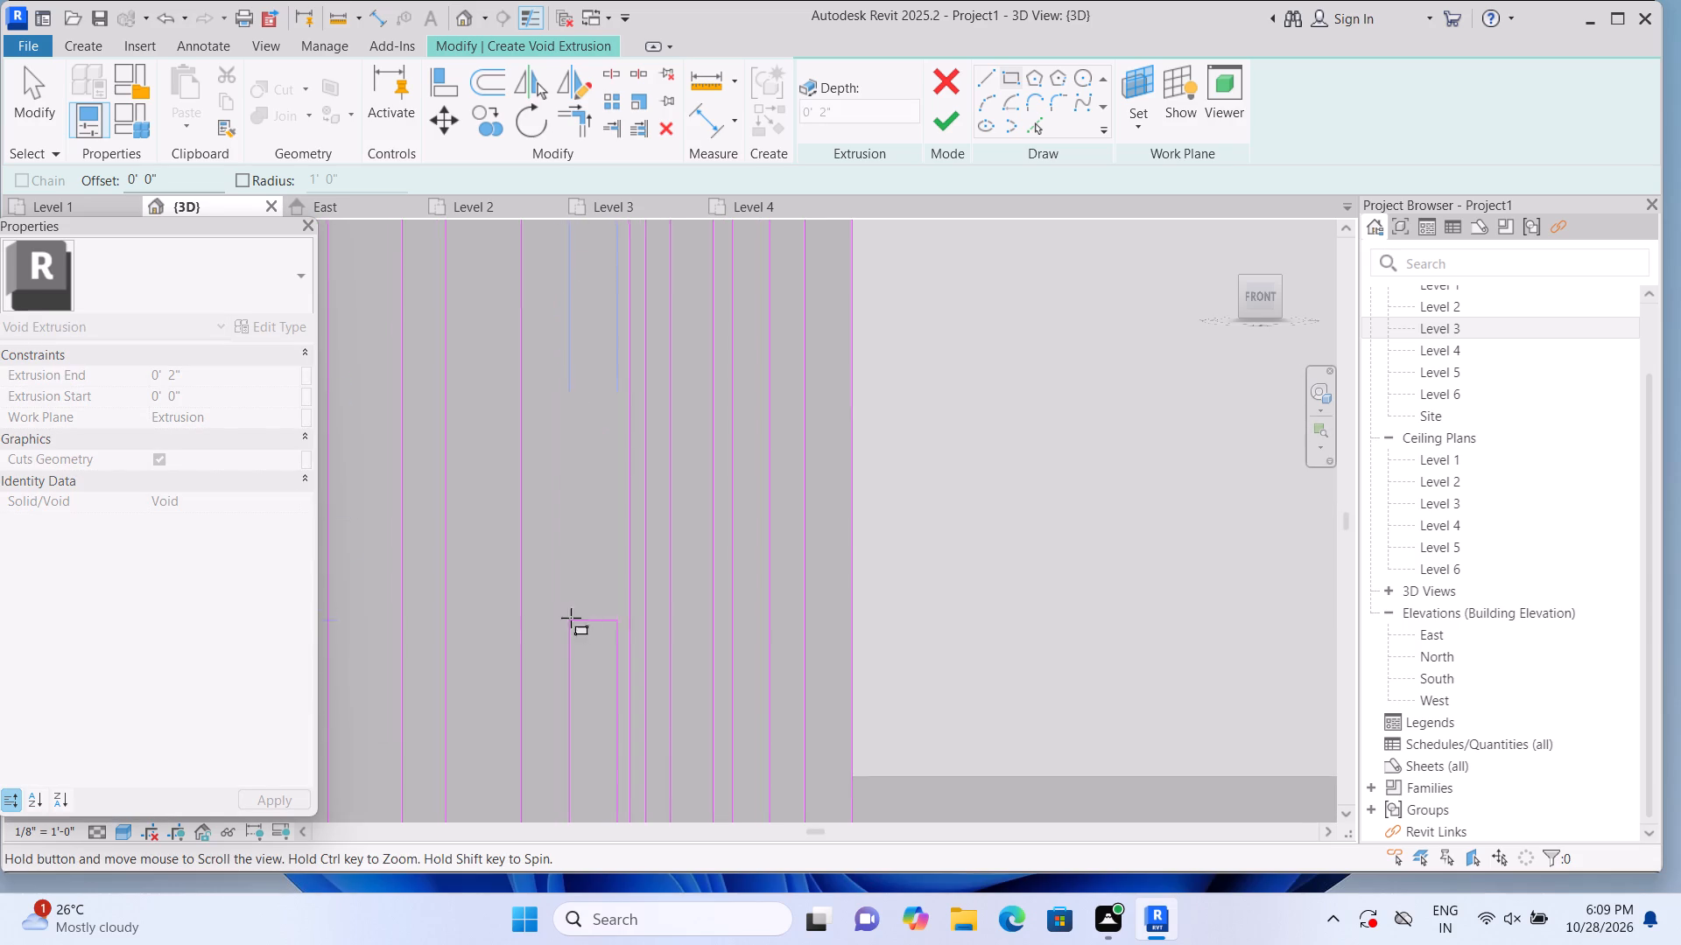
{"action": "middle_click_drag", "start_coordinate": [591, 301], "coordinate": [588, 706]}
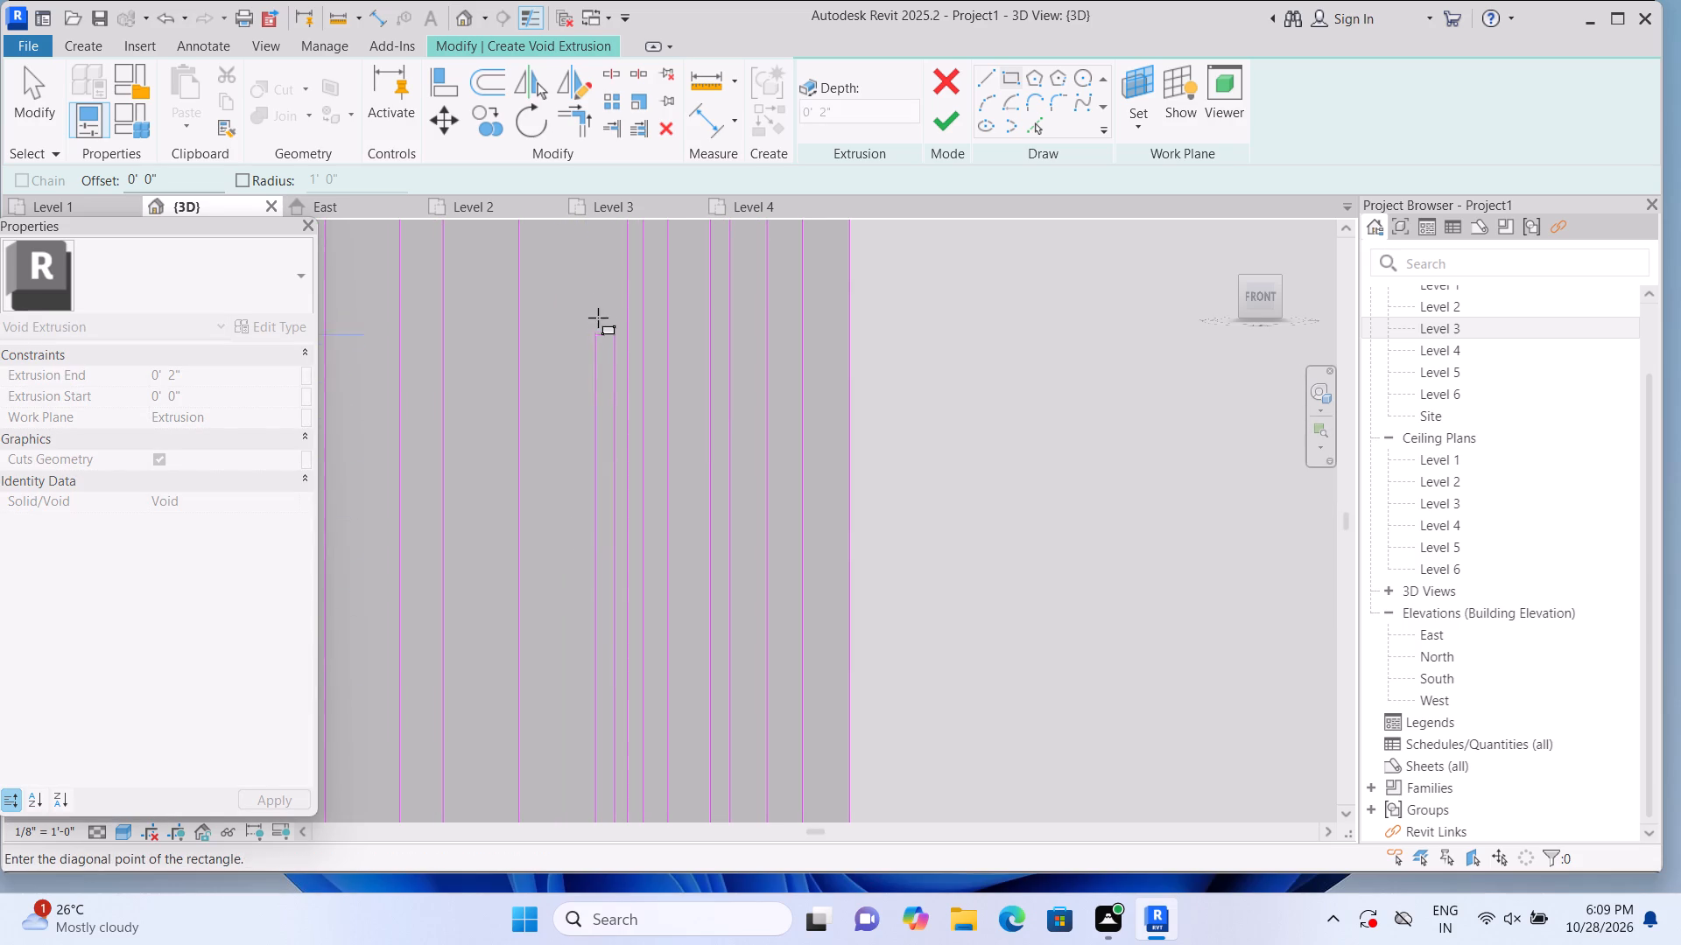
{"action": "middle_click_drag", "start_coordinate": [589, 279], "coordinate": [602, 710]}
{"action": "middle_click_drag", "start_coordinate": [597, 332], "coordinate": [599, 661]}
{"action": "scroll", "coordinate": [600, 378], "scroll_direction": "down", "scroll_amount": 3}
{"action": "scroll", "coordinate": [600, 377], "scroll_direction": "up", "scroll_amount": 1}
{"action": "middle_click_drag", "start_coordinate": [594, 353], "coordinate": [594, 612]}
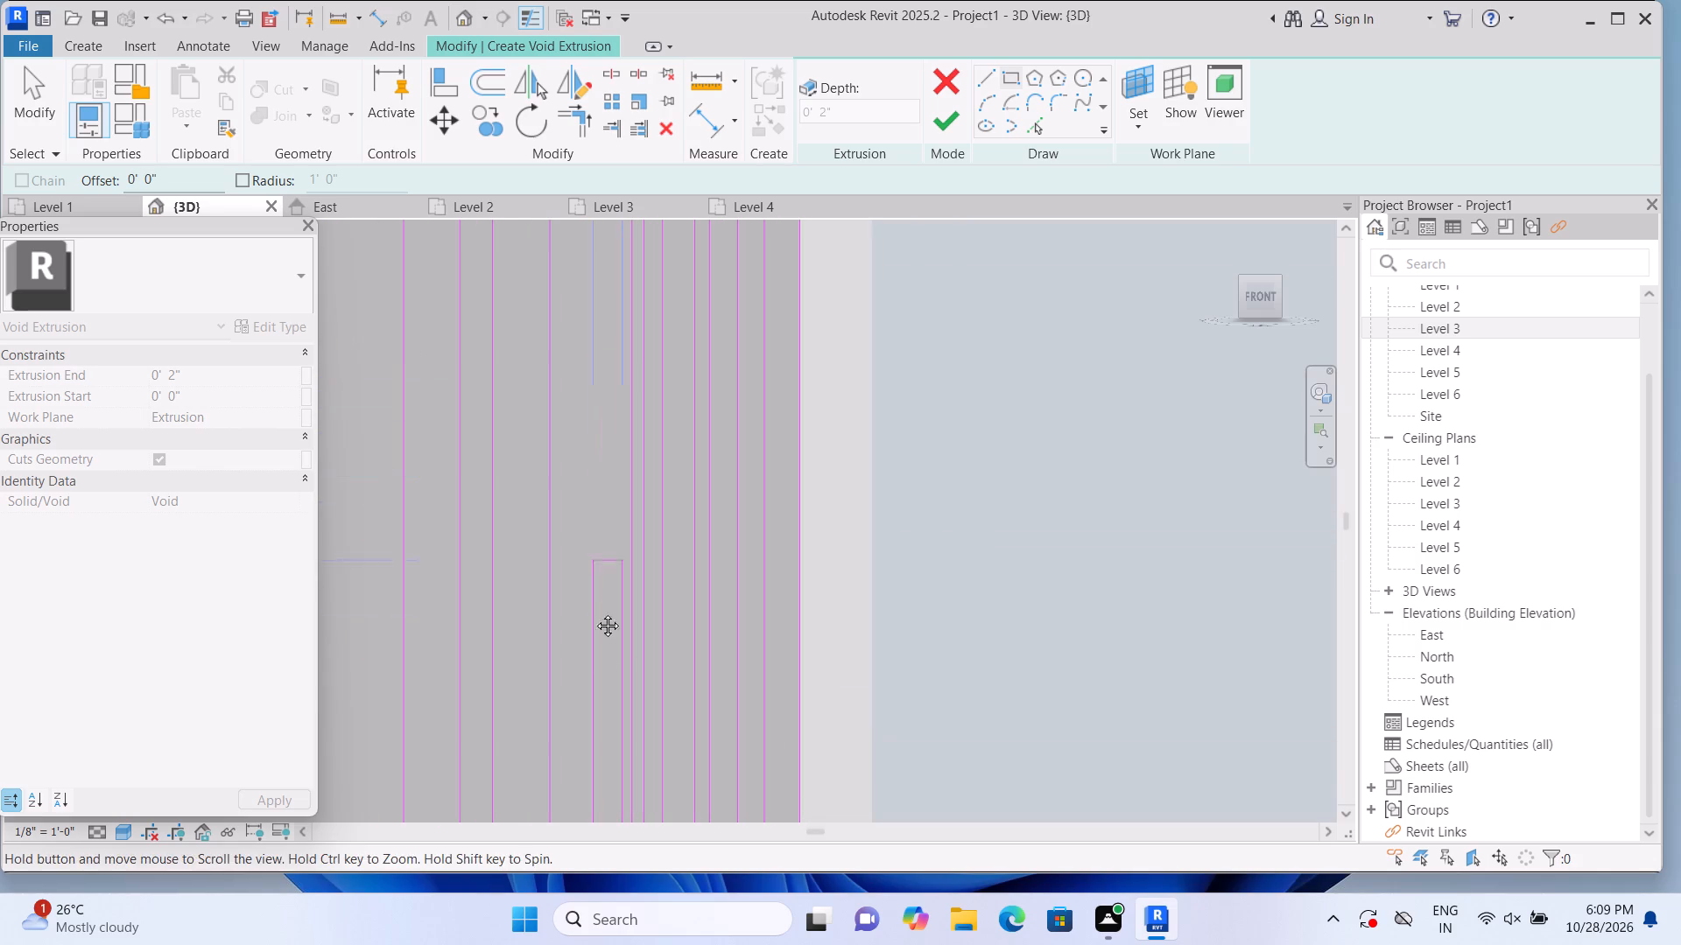
{"action": "middle_click_drag", "start_coordinate": [594, 612], "coordinate": [589, 656]}
{"action": "middle_click", "coordinate": [577, 298]}
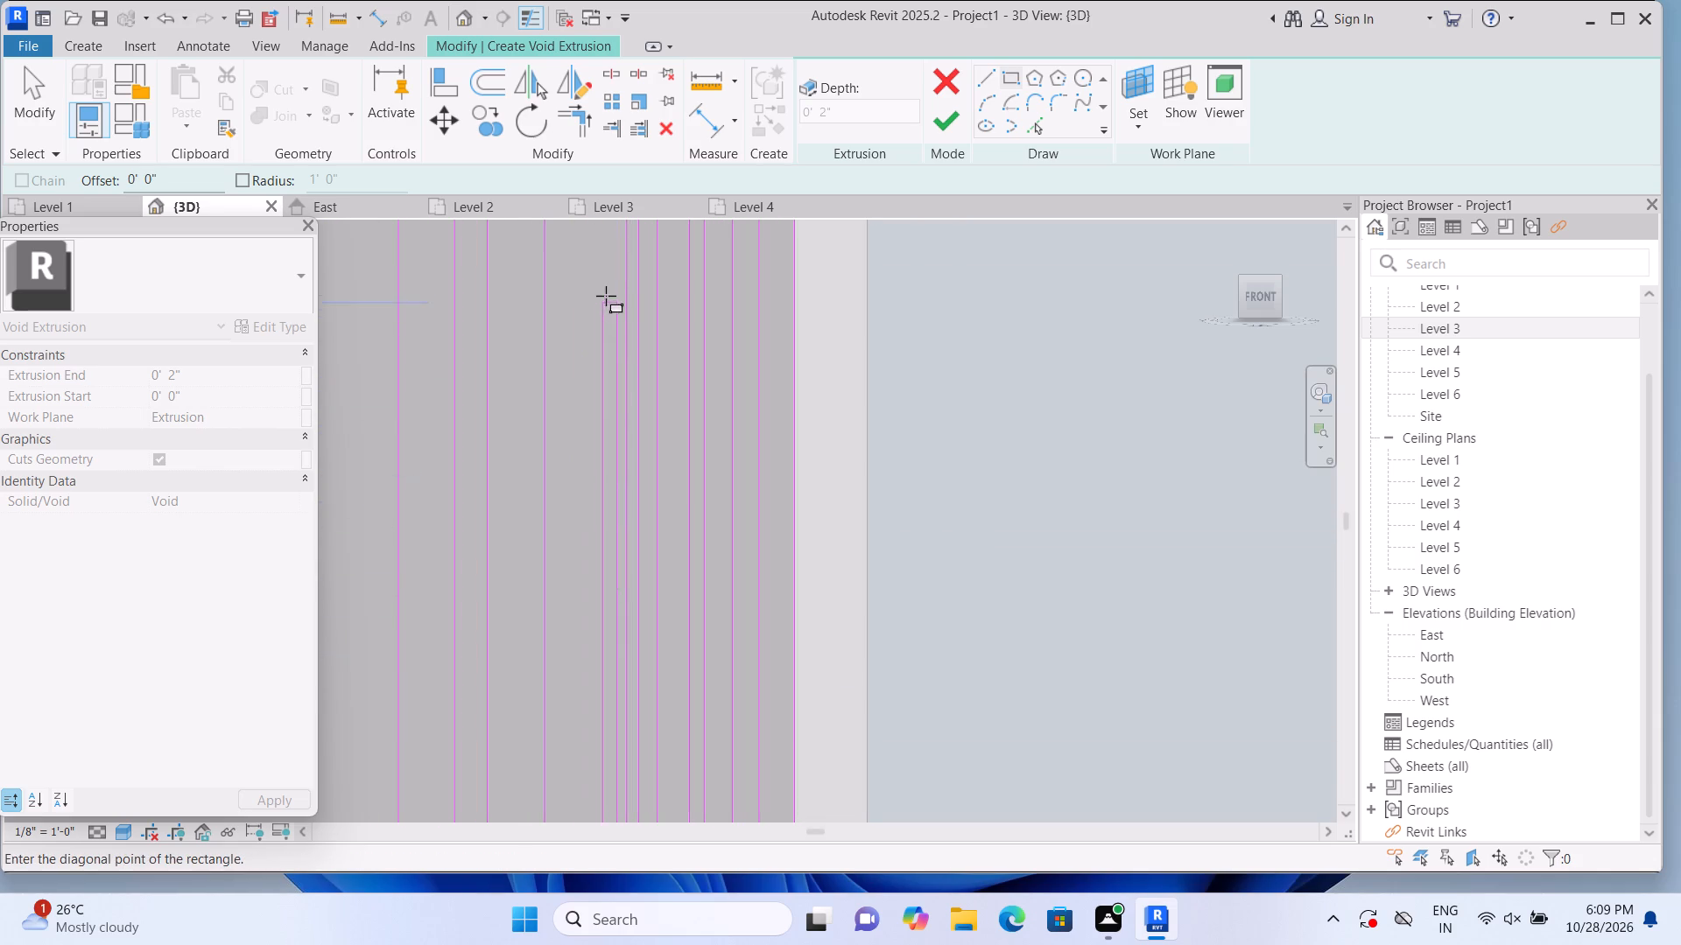
{"action": "scroll", "coordinate": [573, 291], "scroll_direction": "up", "scroll_amount": 1}
{"action": "middle_click_drag", "start_coordinate": [573, 291], "coordinate": [566, 451]}
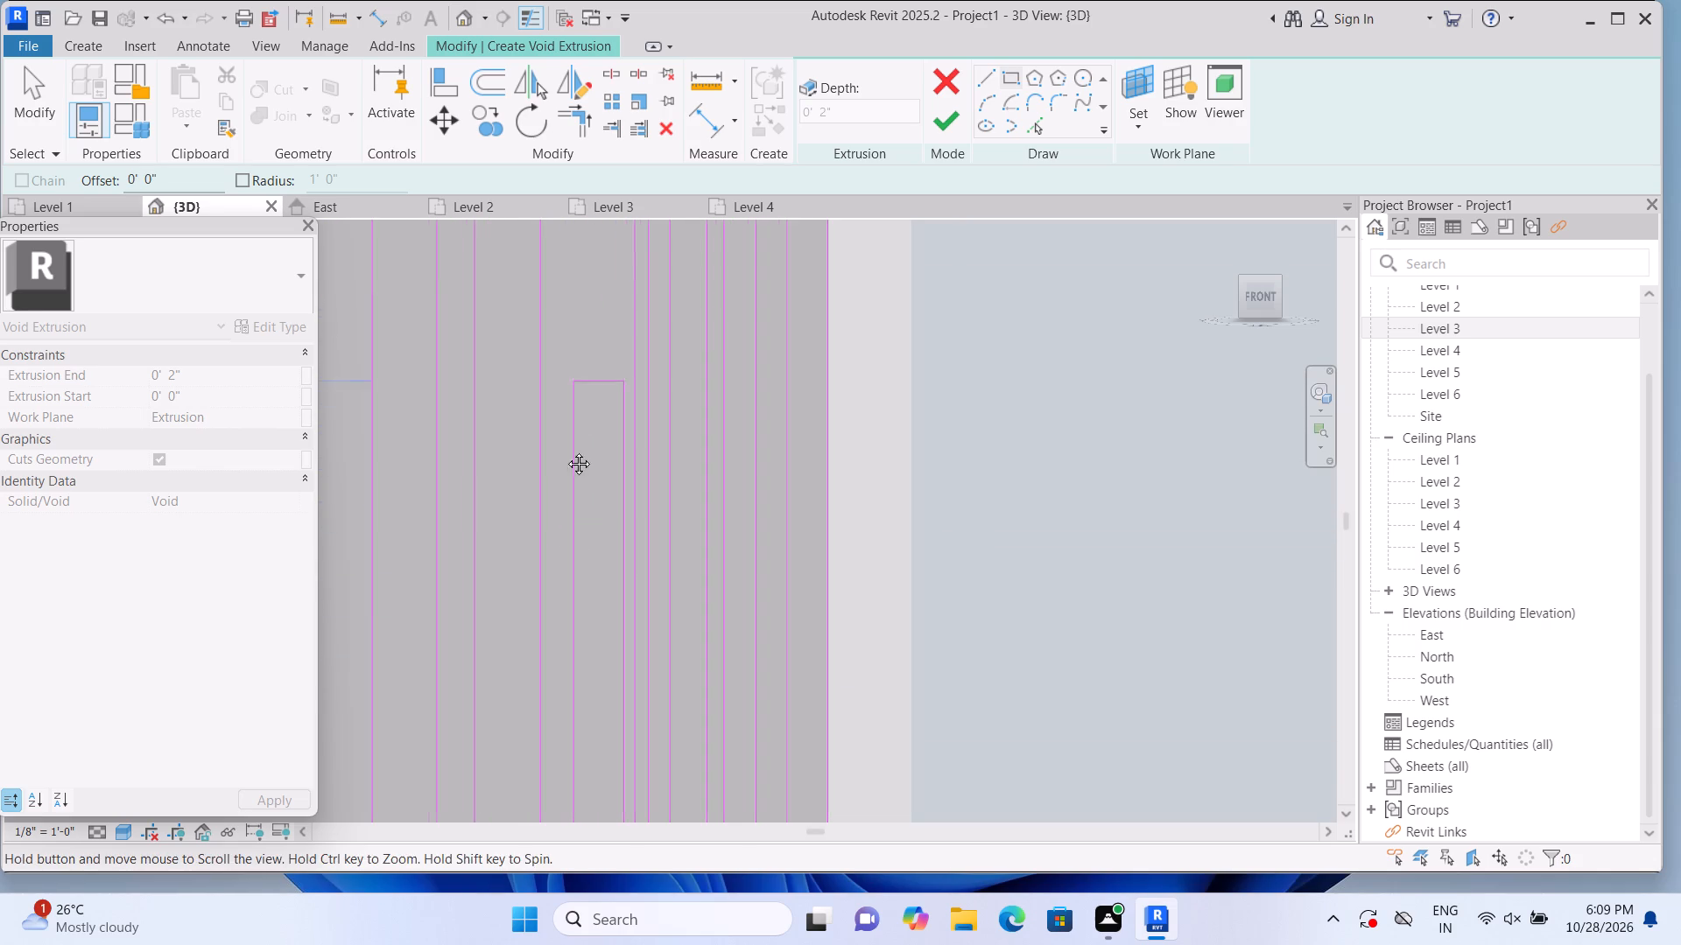
{"action": "middle_click_drag", "start_coordinate": [566, 451], "coordinate": [554, 651]}
{"action": "scroll", "coordinate": [573, 443], "scroll_direction": "down", "scroll_amount": 3}
{"action": "middle_click_drag", "start_coordinate": [564, 245], "coordinate": [556, 484]}
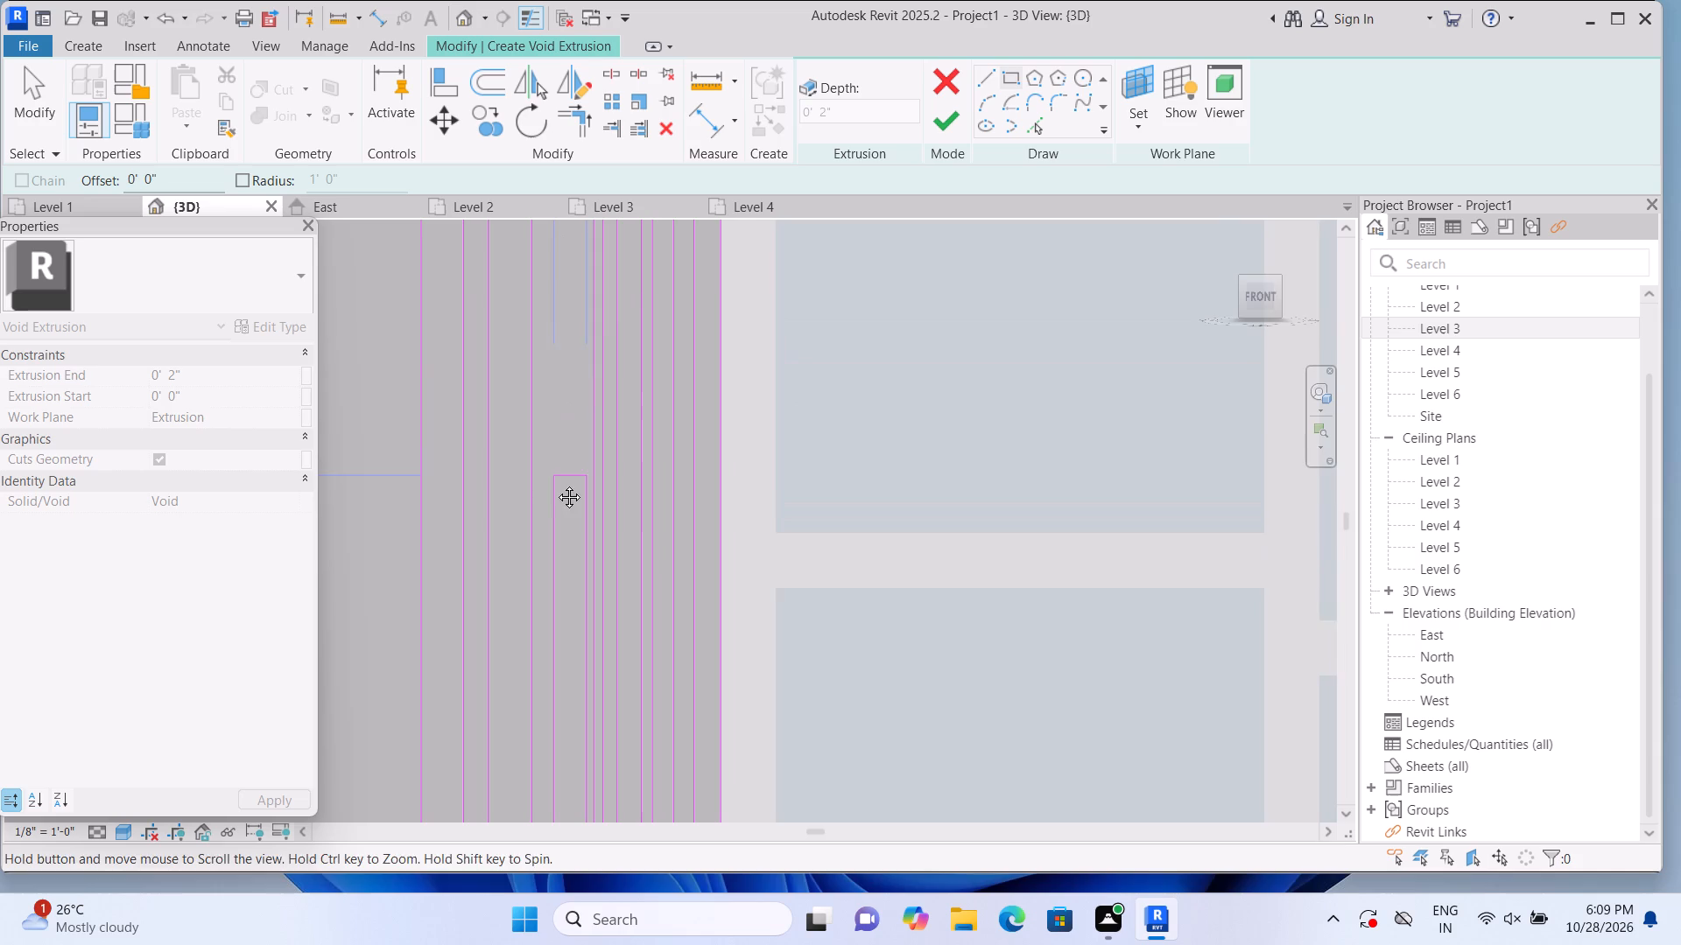
{"action": "middle_click_drag", "start_coordinate": [556, 484], "coordinate": [556, 493]}
{"action": "scroll", "coordinate": [557, 467], "scroll_direction": "down", "scroll_amount": 3}
{"action": "middle_click_drag", "start_coordinate": [563, 241], "coordinate": [566, 328]}
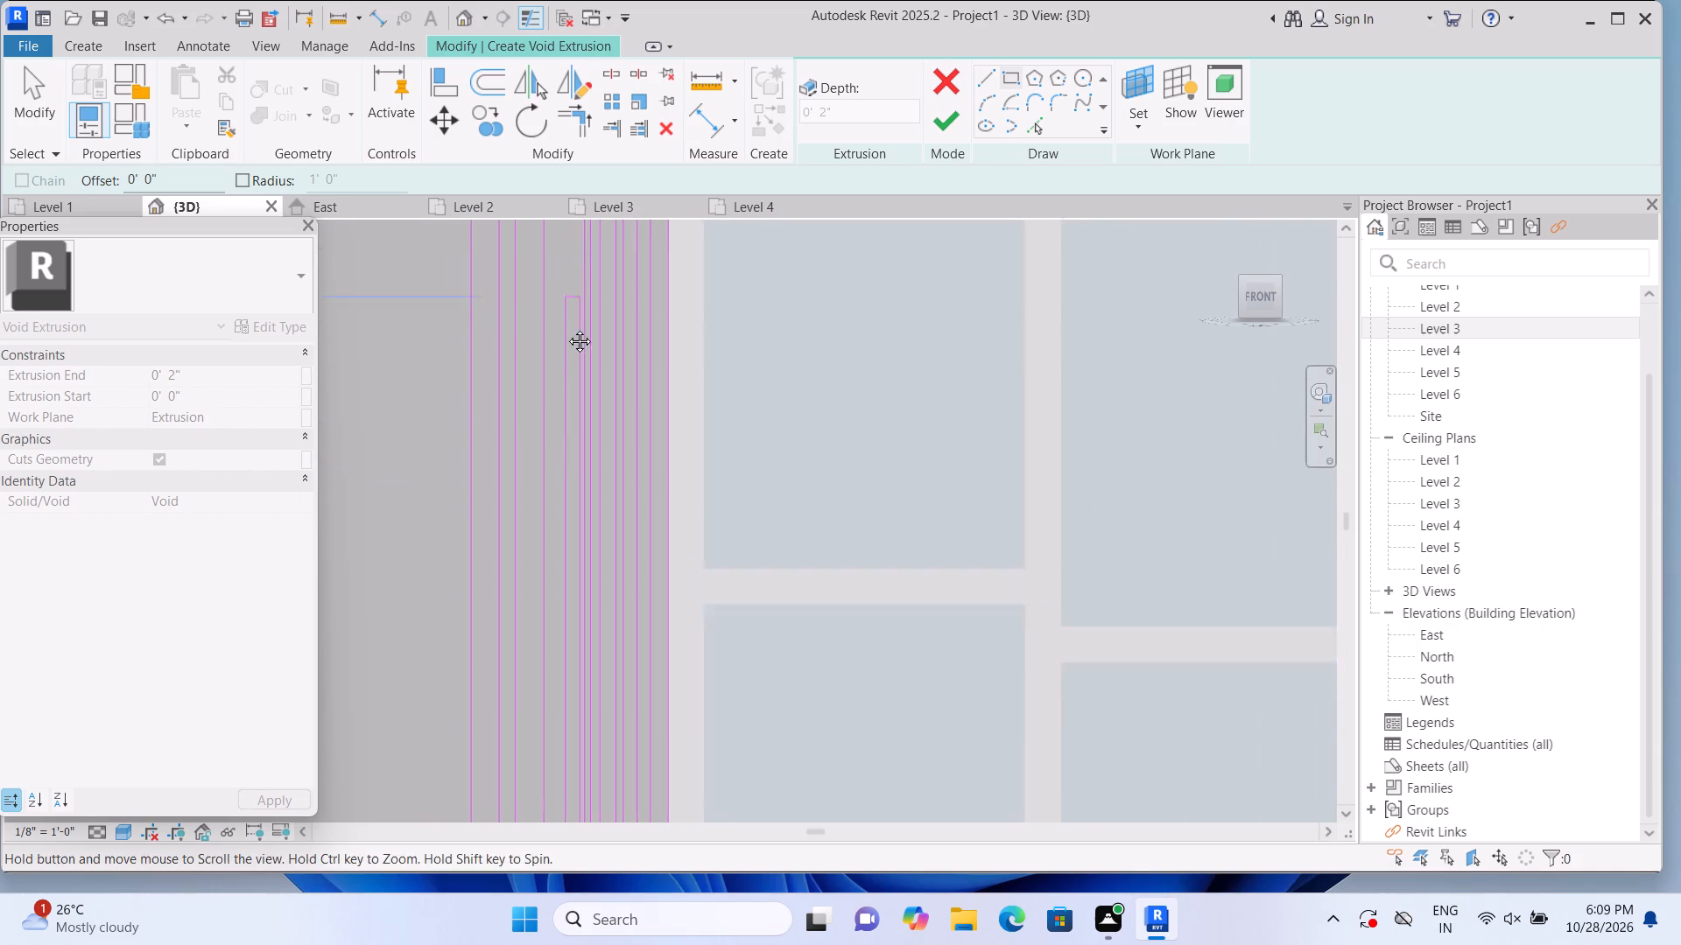
{"action": "middle_click_drag", "start_coordinate": [566, 328], "coordinate": [565, 603]}
{"action": "middle_click_drag", "start_coordinate": [552, 269], "coordinate": [559, 656]}
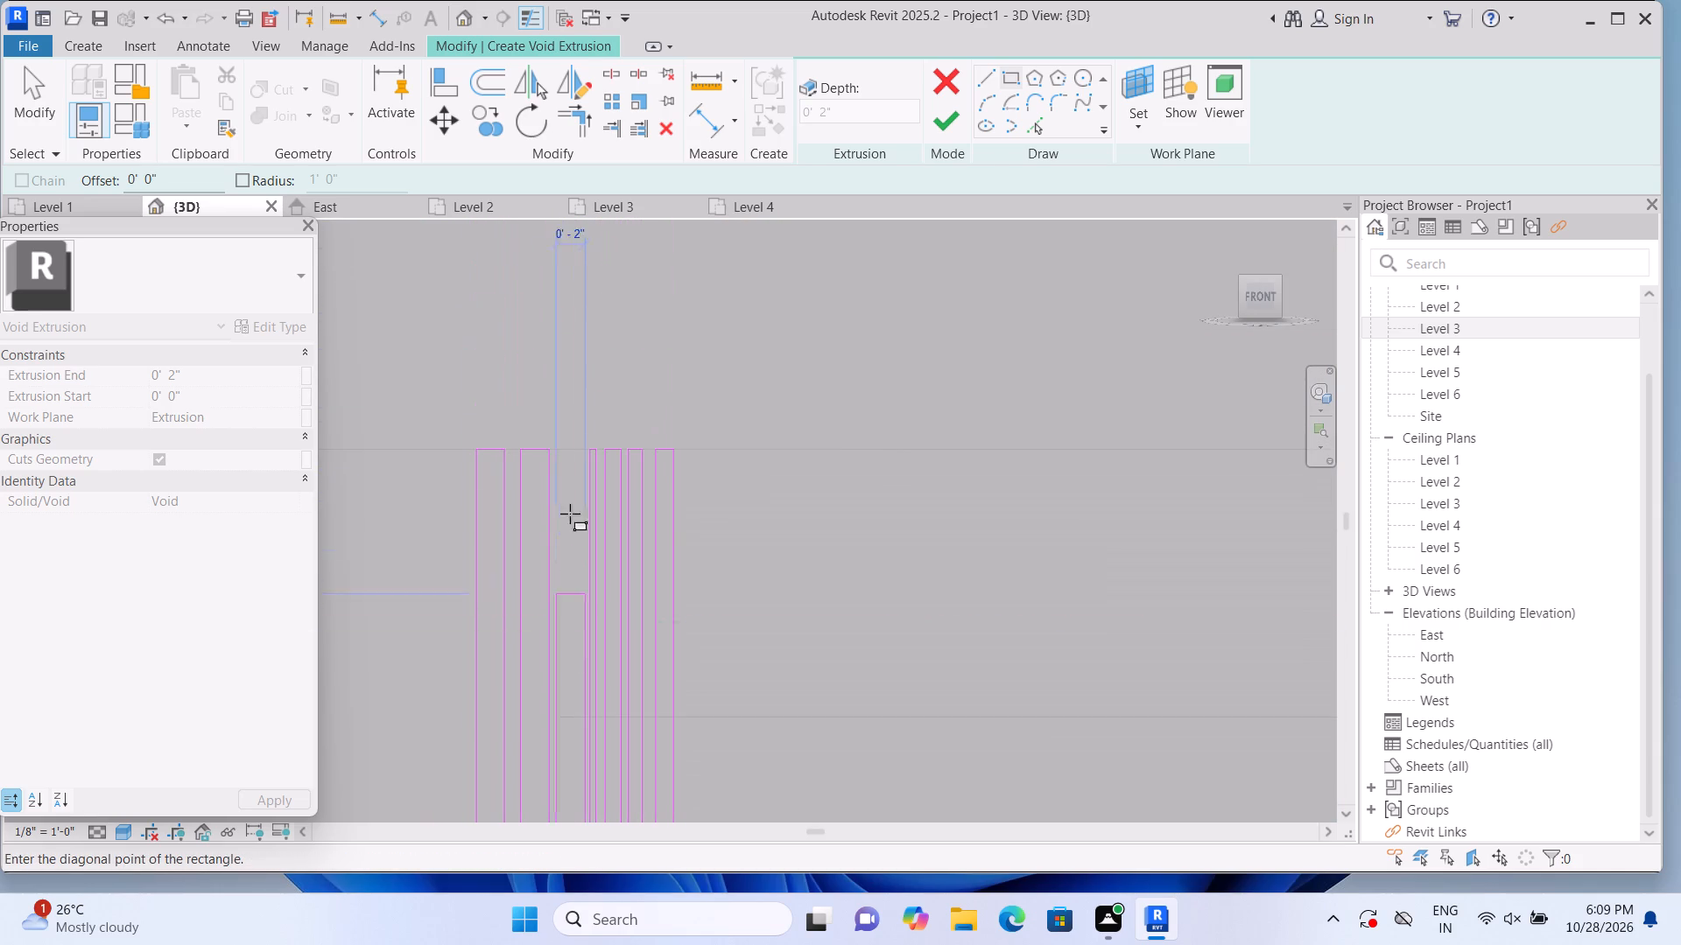
{"action": "scroll", "coordinate": [575, 485], "scroll_direction": "up", "scroll_amount": 5}
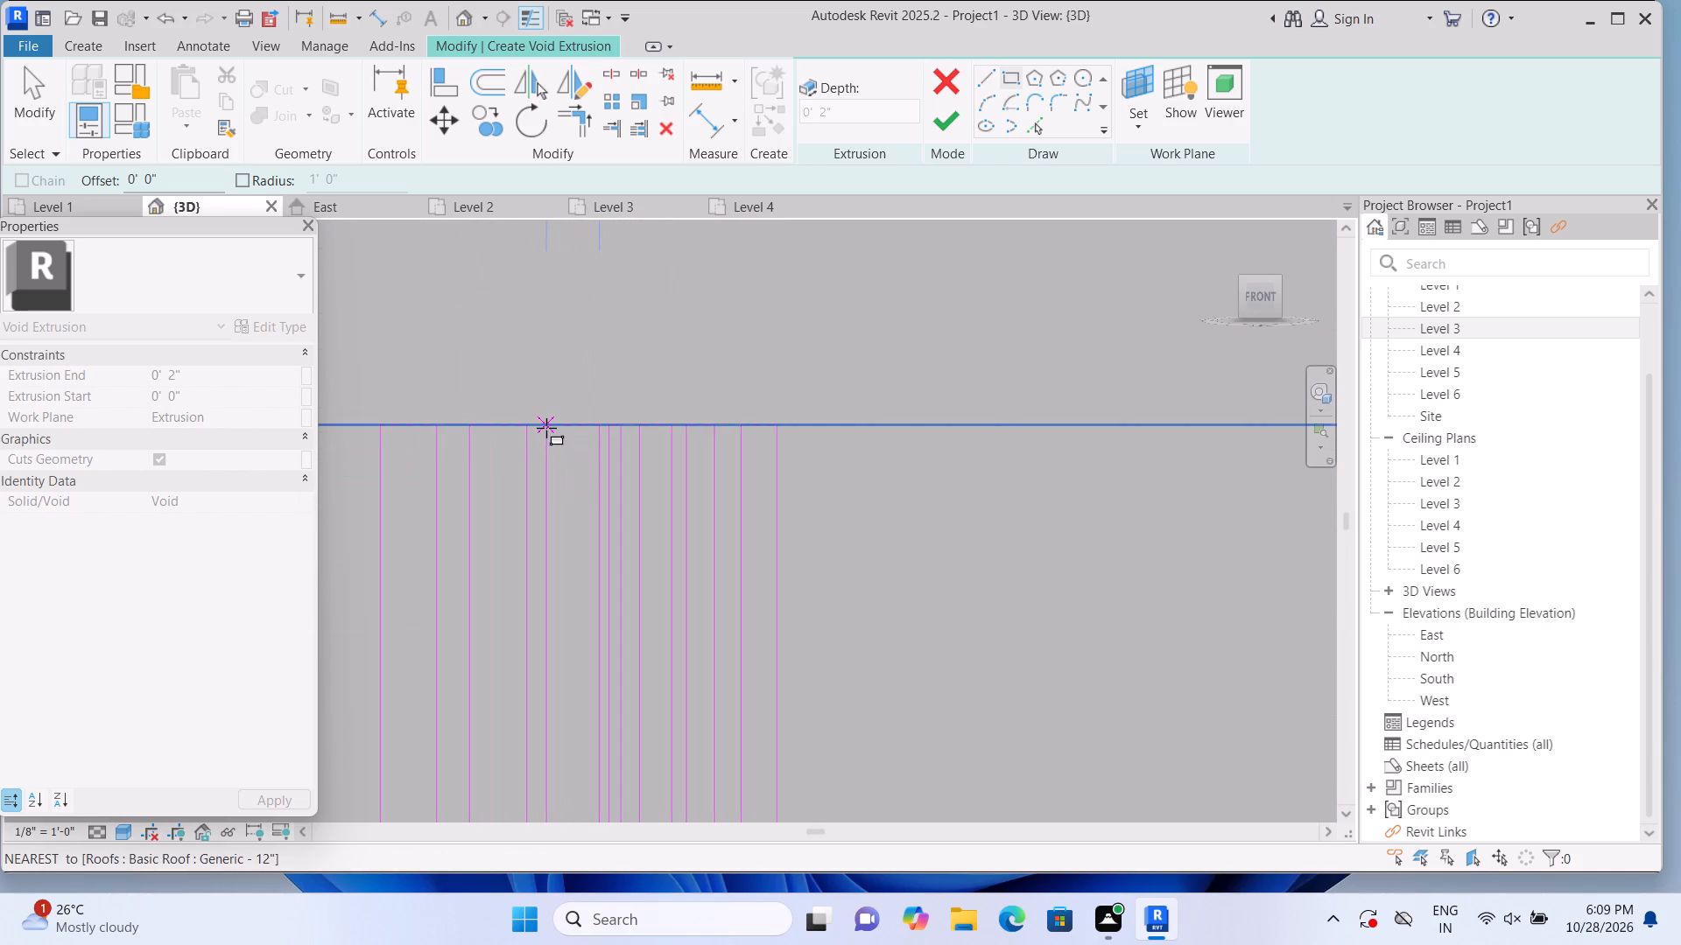
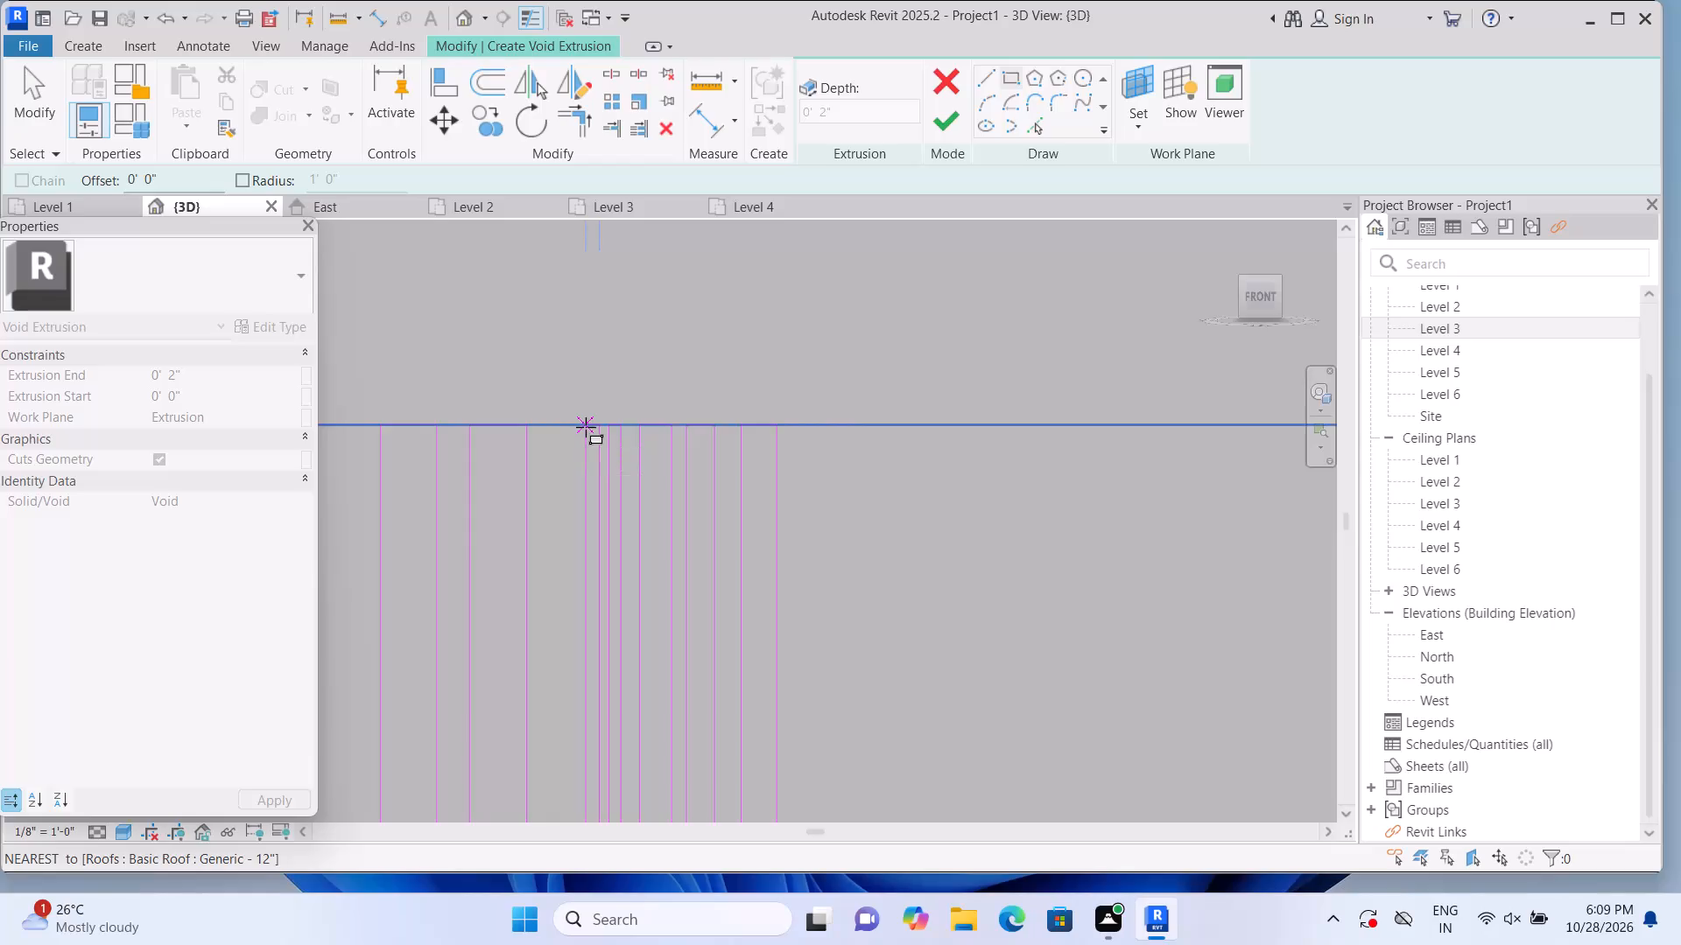
Complete the narrow full-height void rectangle beside the fourth one by setting its corner on the panel's top line.
{"action": "left_click", "coordinate": [587, 427]}
Draw a void rectangle about 2 1/2" wide and 11' high beside the group's side away from the window, from top line to Level 1.
{"action": "scroll", "coordinate": [587, 472], "scroll_direction": "down", "scroll_amount": 3}
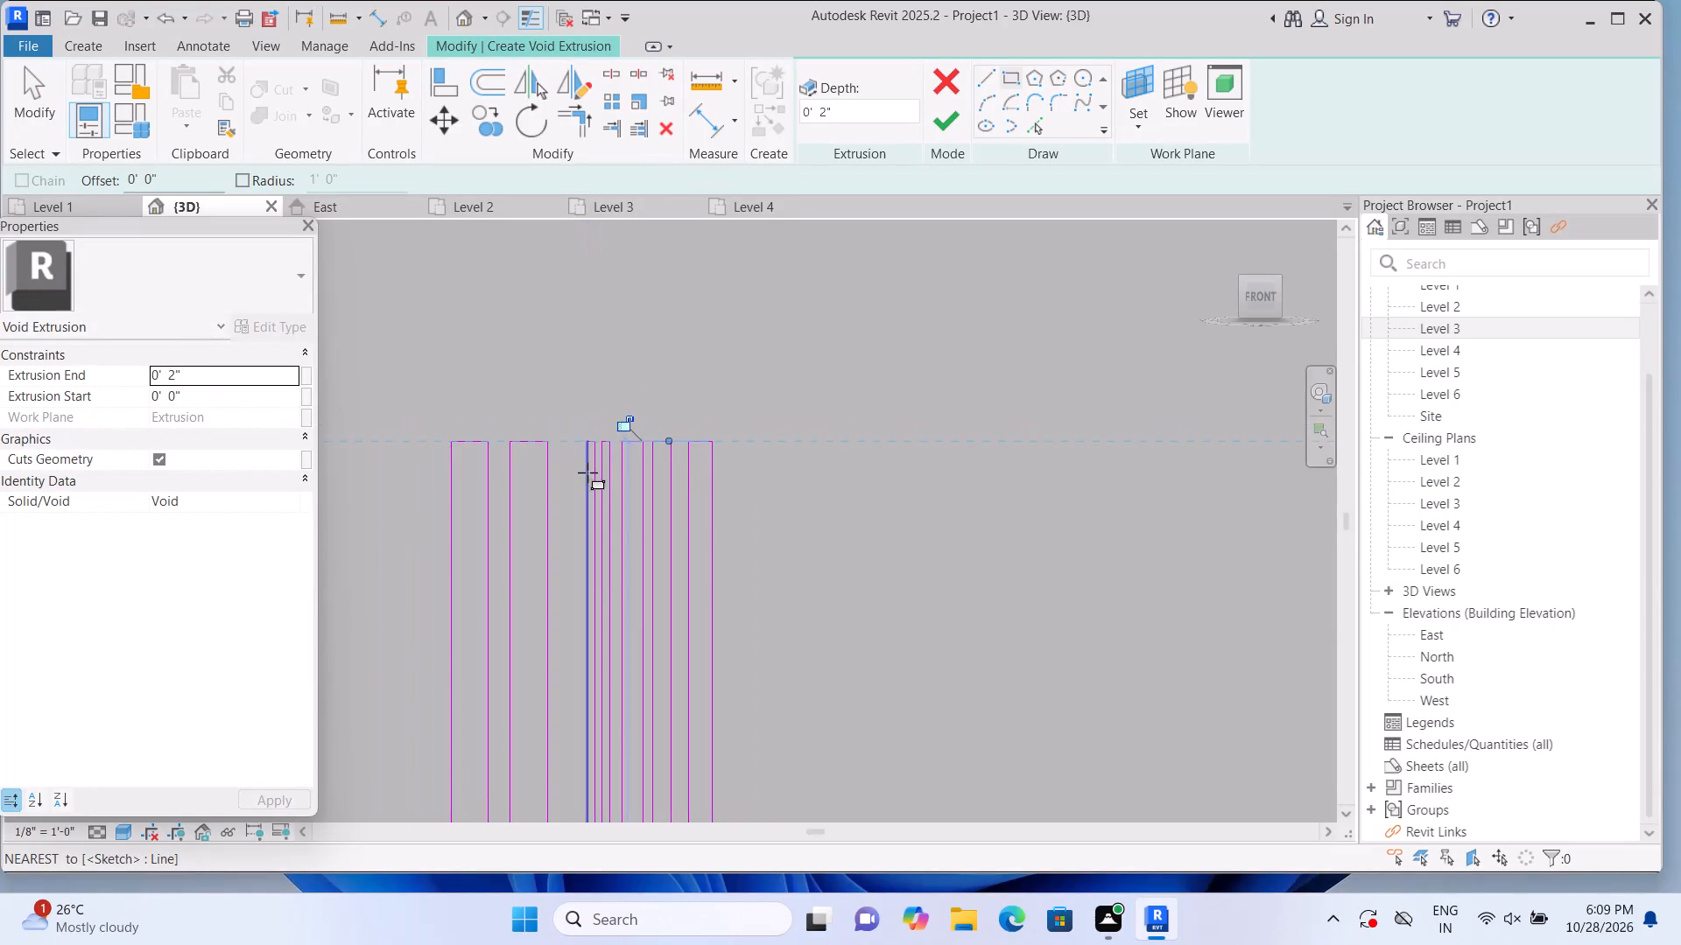
{"action": "scroll", "coordinate": [587, 472], "scroll_direction": "down", "scroll_amount": 3}
{"action": "scroll", "coordinate": [569, 686], "scroll_direction": "up", "scroll_amount": 5}
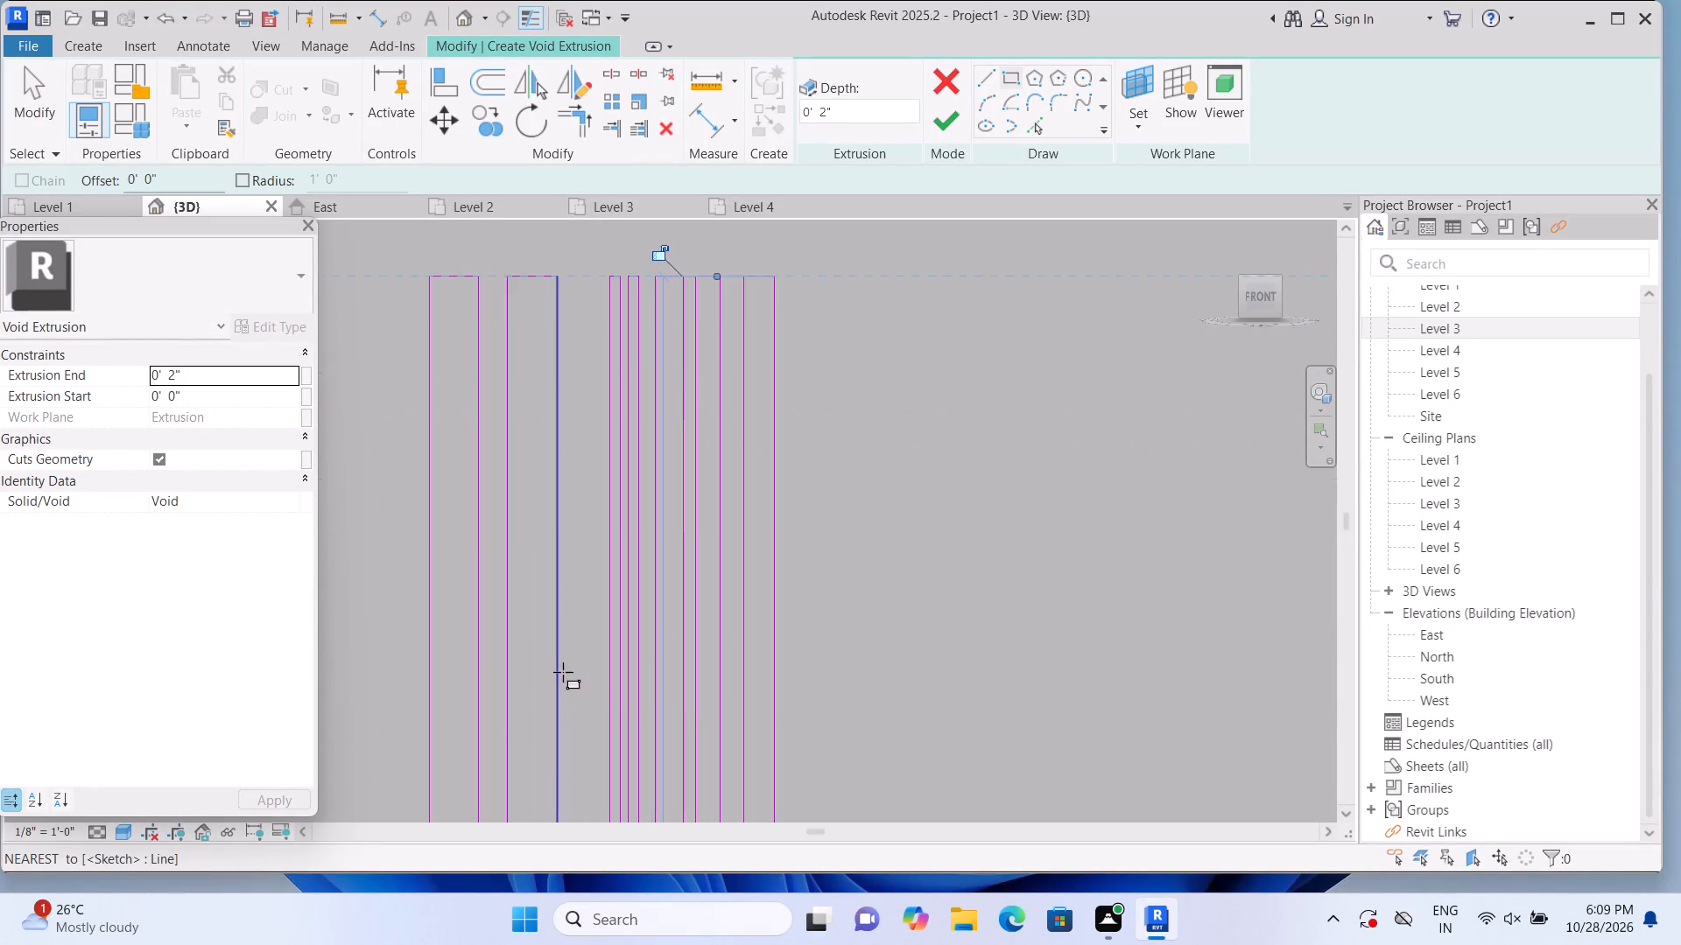
{"action": "scroll", "coordinate": [563, 672], "scroll_direction": "down", "scroll_amount": 7}
{"action": "middle_click_drag", "start_coordinate": [482, 704], "coordinate": [487, 536]}
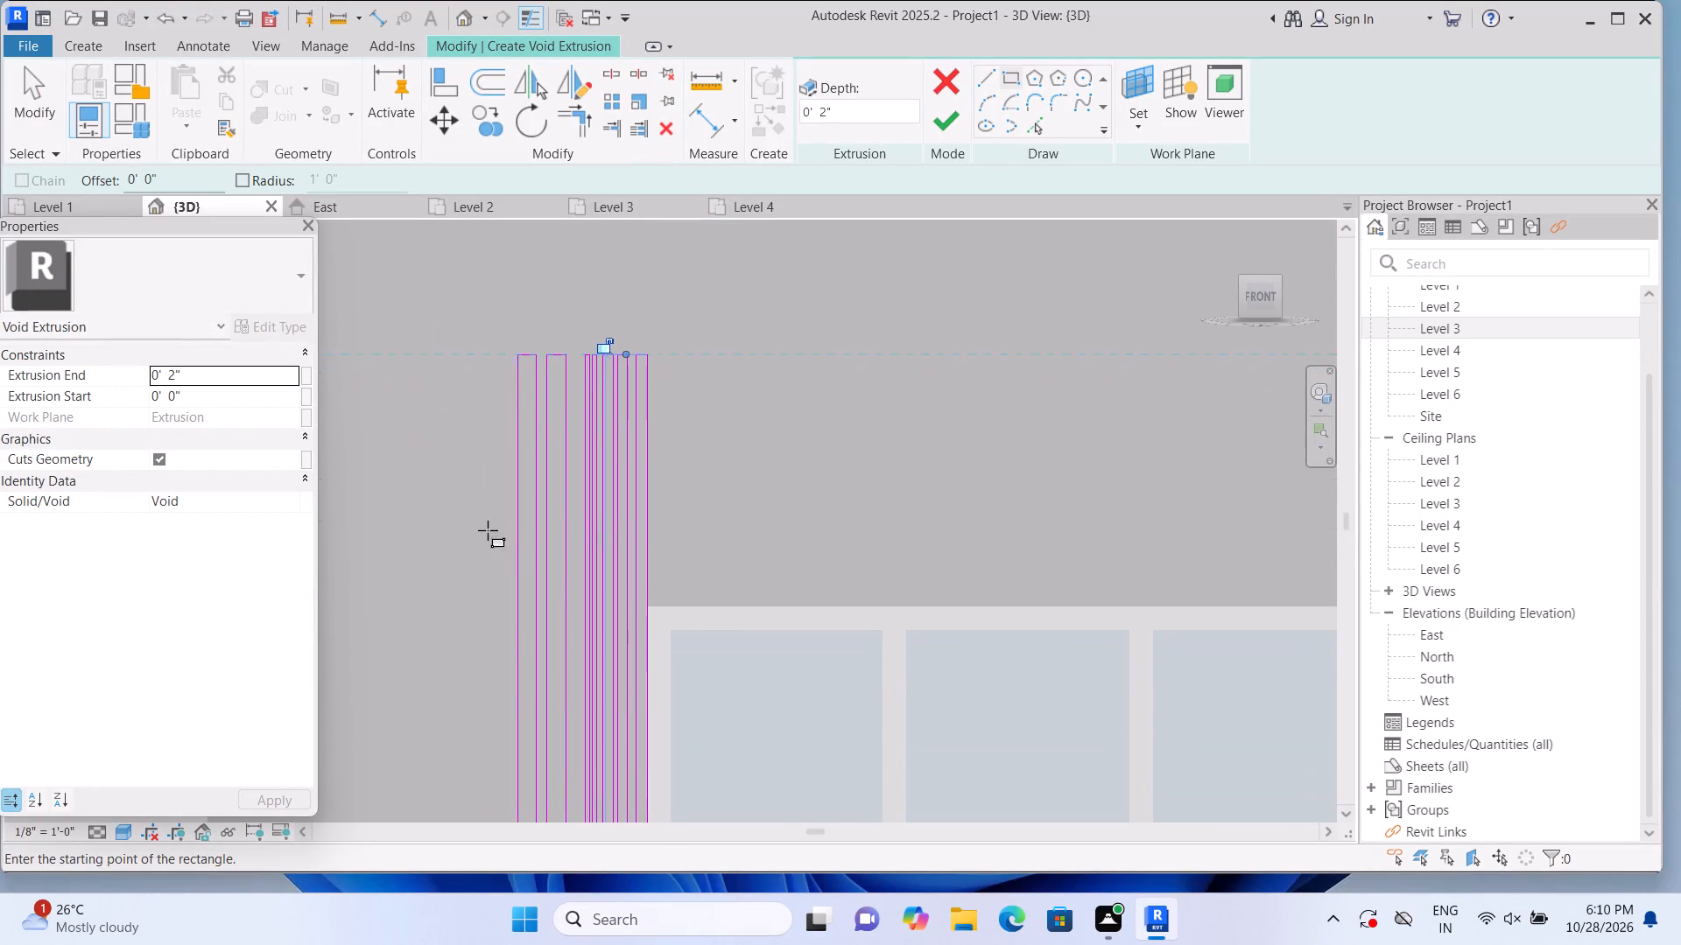
{"action": "scroll", "coordinate": [501, 522], "scroll_direction": "down", "scroll_amount": 3}
{"action": "middle_click_drag", "start_coordinate": [473, 743], "coordinate": [491, 609]}
{"action": "scroll", "coordinate": [495, 609], "scroll_direction": "up", "scroll_amount": 1}
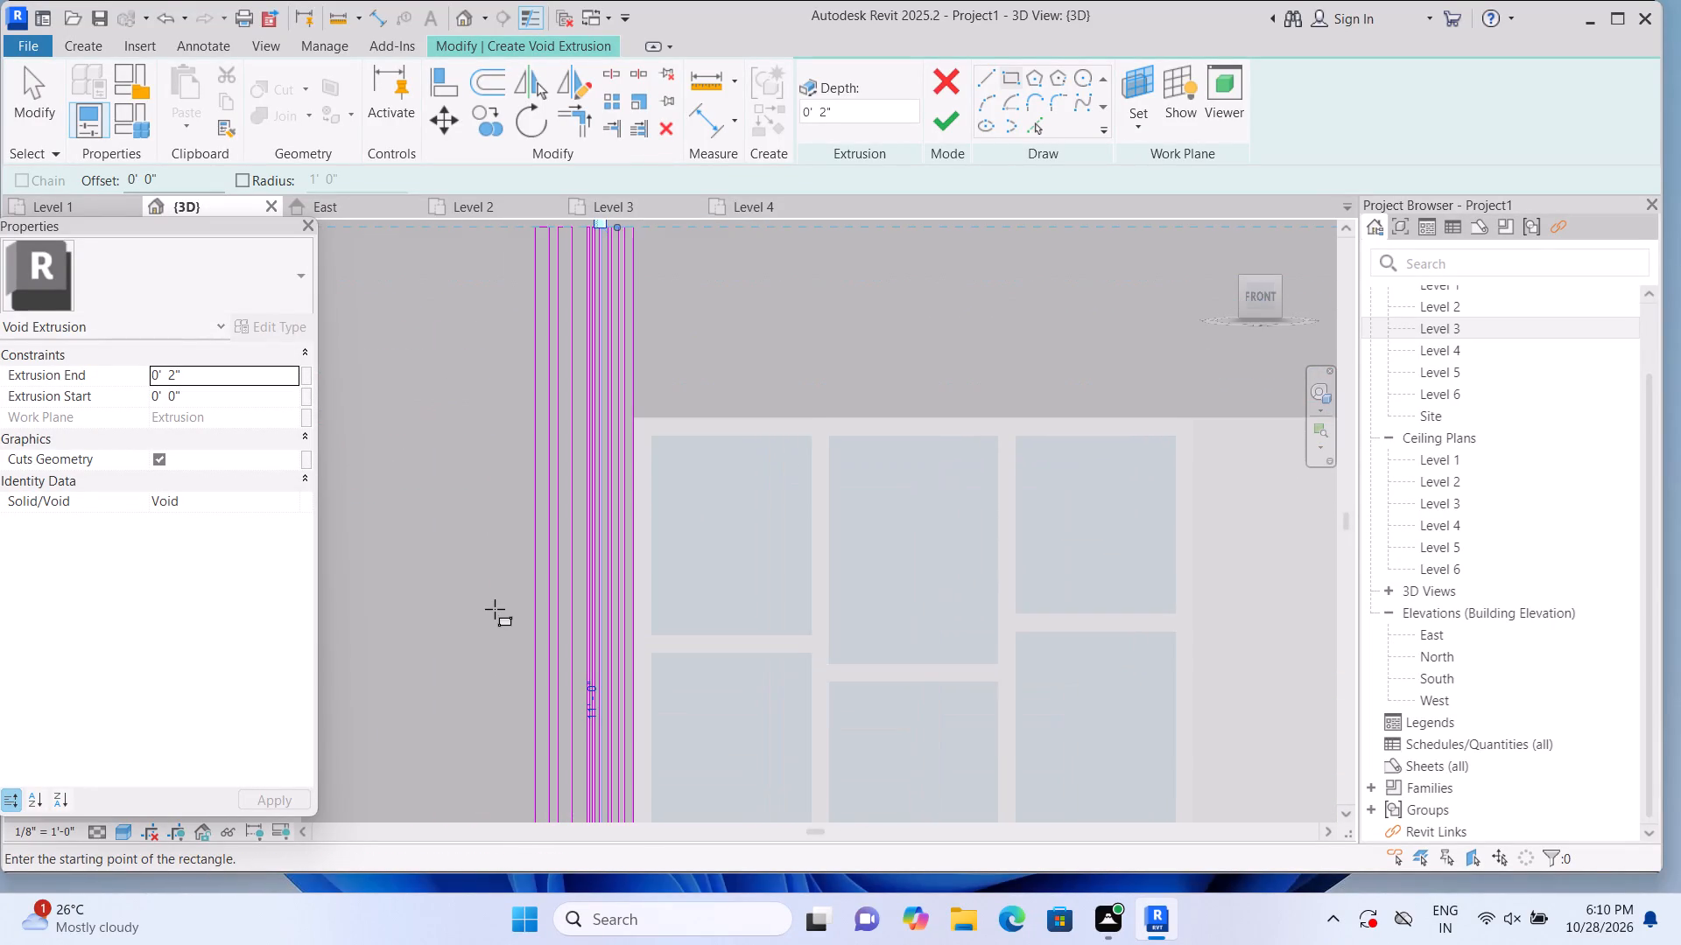
{"action": "scroll", "coordinate": [495, 609], "scroll_direction": "up", "scroll_amount": 4}
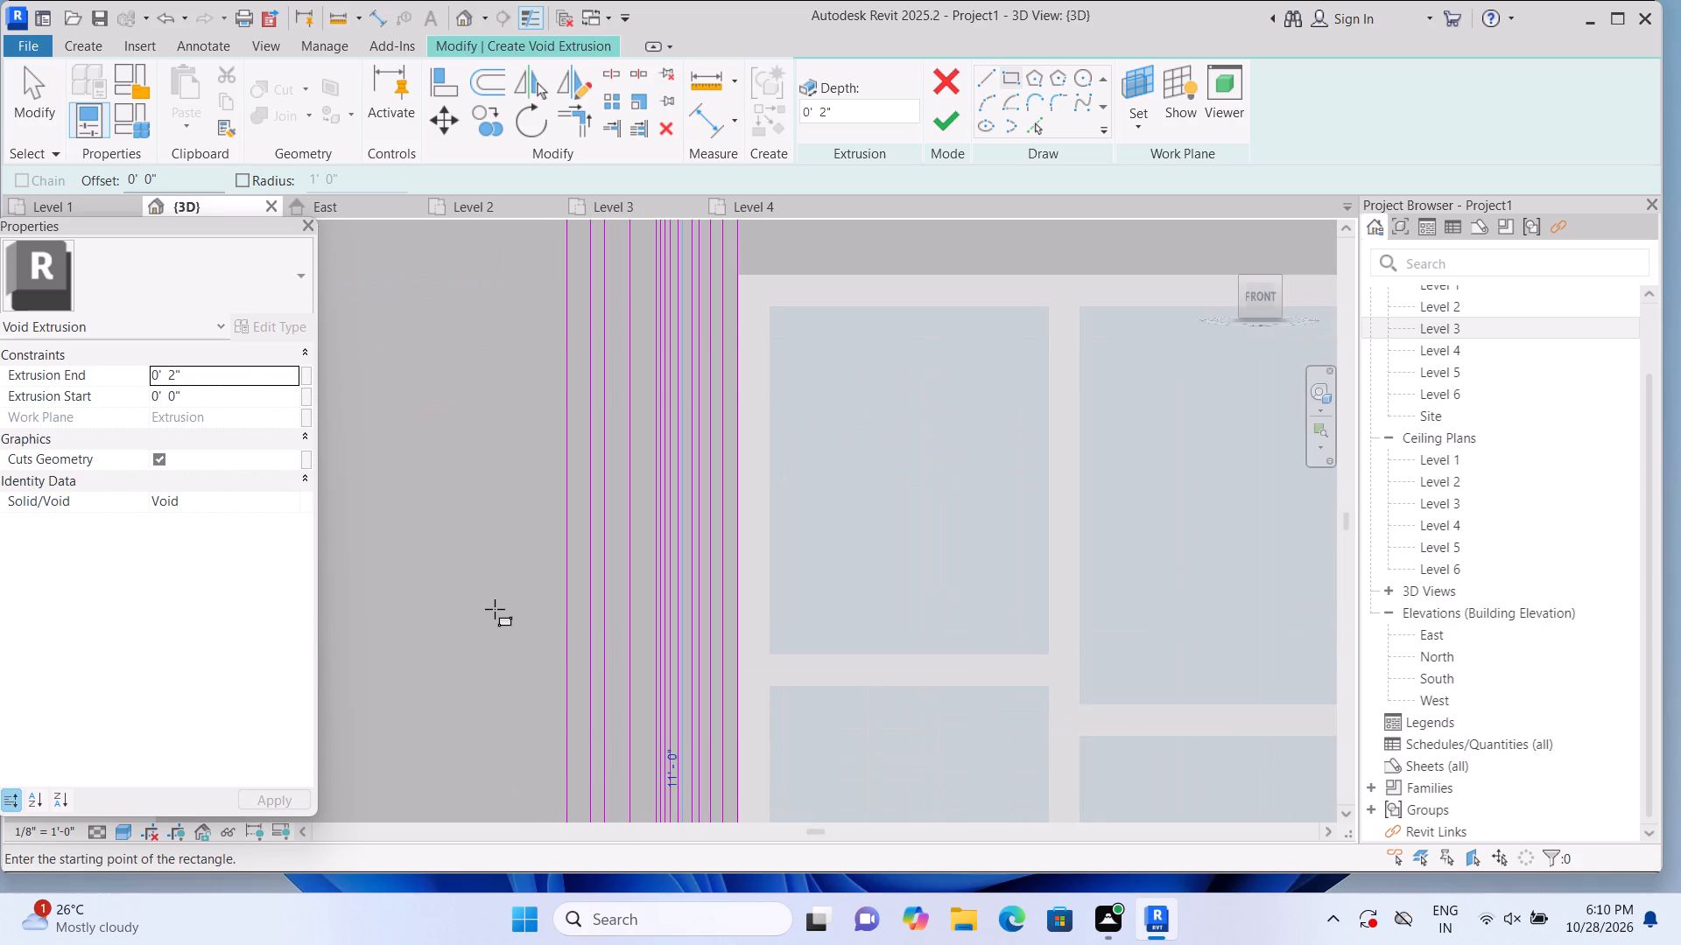
{"action": "scroll", "coordinate": [495, 609], "scroll_direction": "down", "scroll_amount": 9}
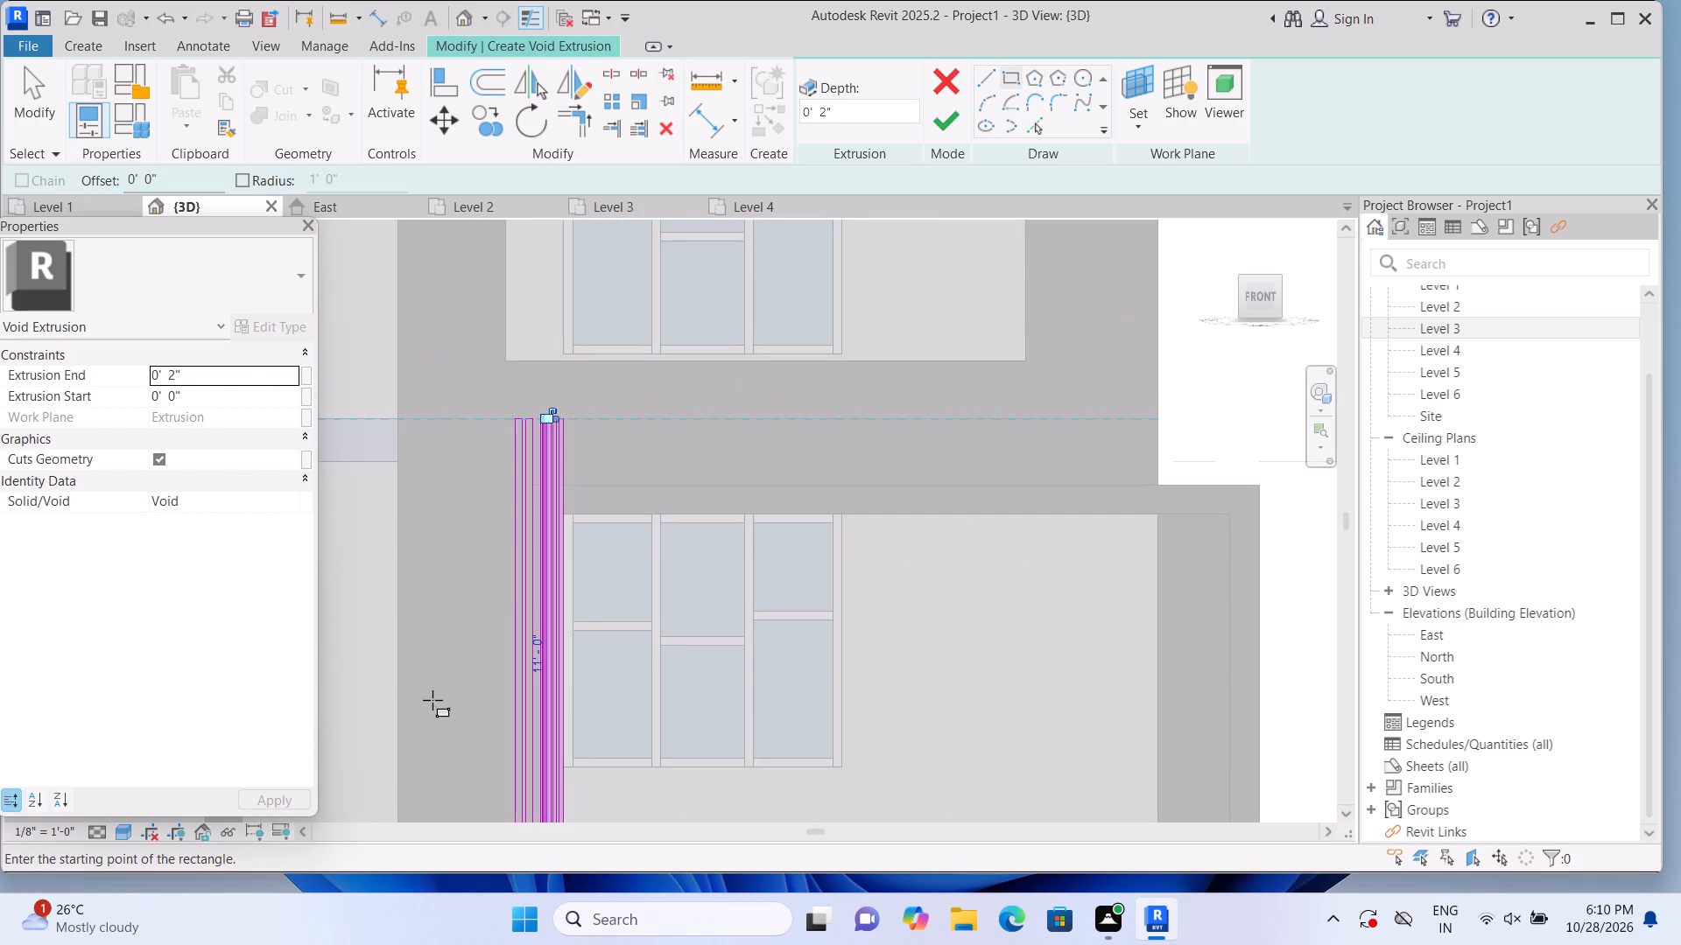
{"action": "scroll", "coordinate": [519, 665], "scroll_direction": "up", "scroll_amount": 5}
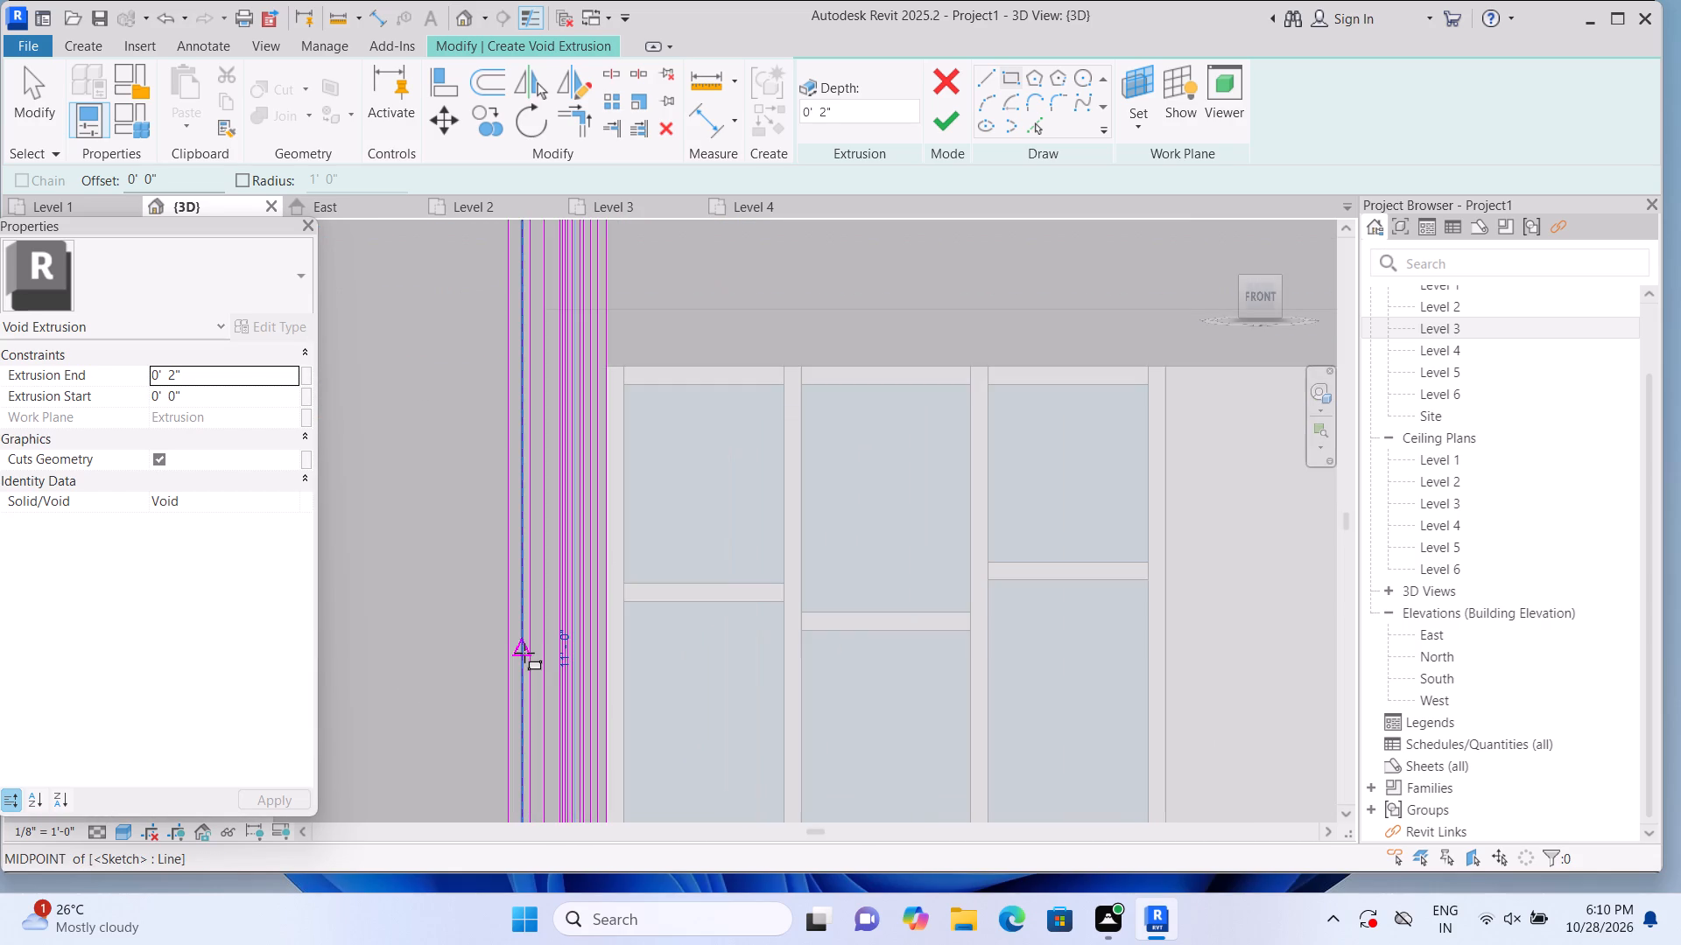
{"action": "scroll", "coordinate": [524, 653], "scroll_direction": "up", "scroll_amount": 3}
{"action": "key", "text": "Escape"}
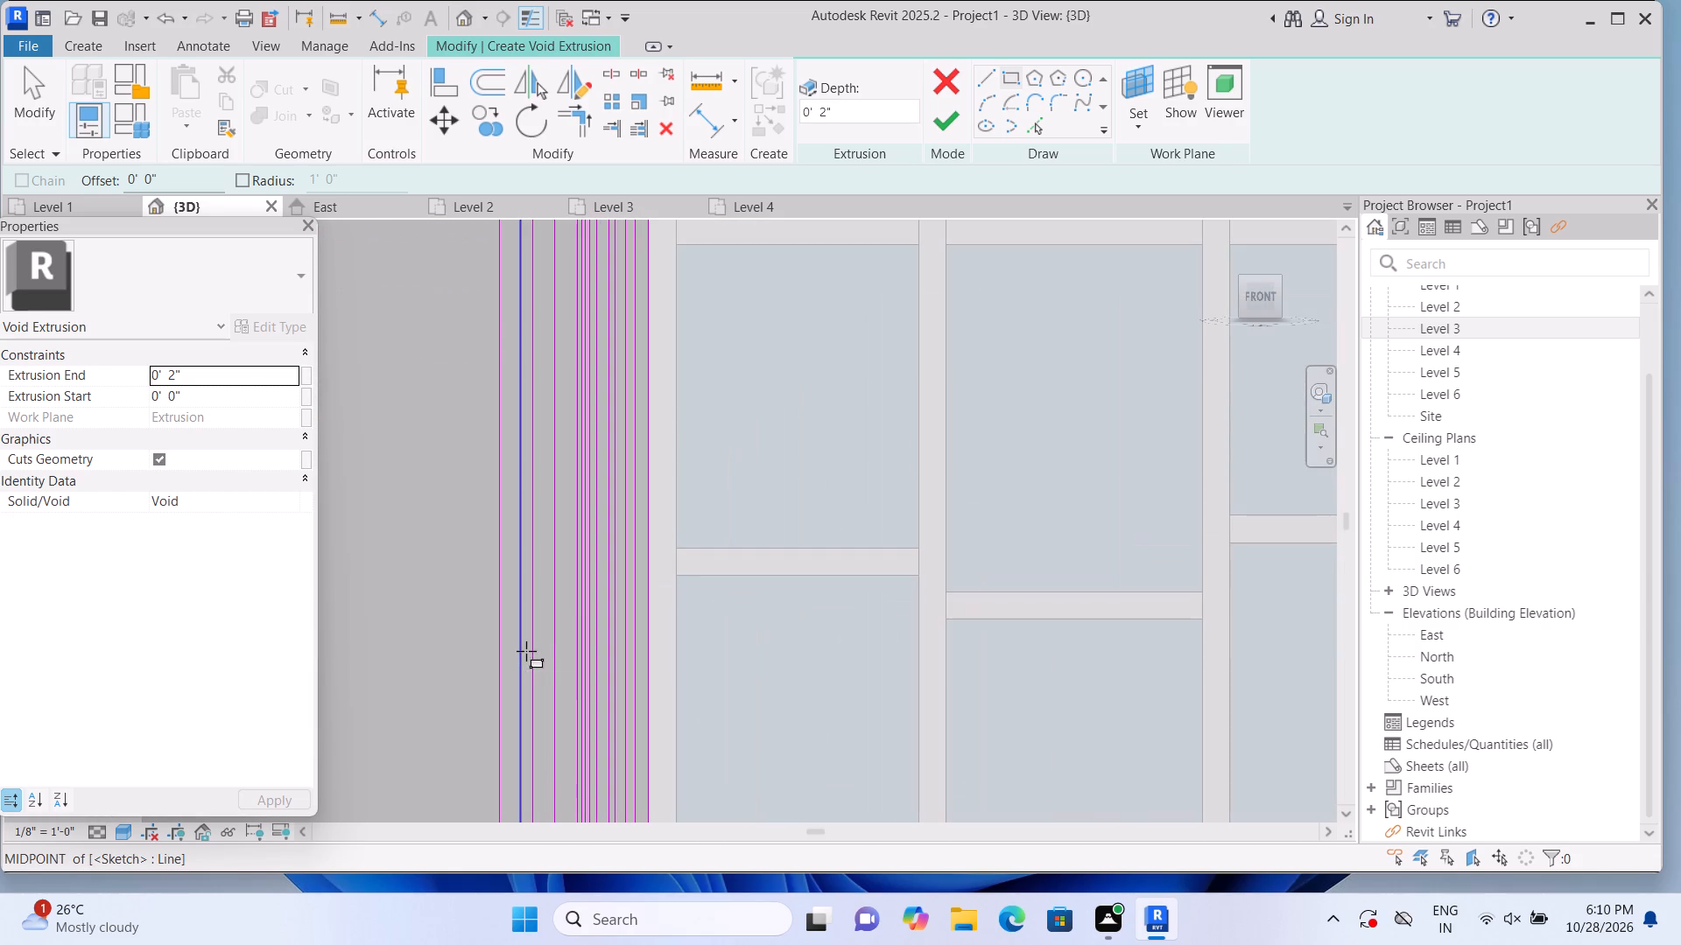
{"action": "scroll", "coordinate": [475, 682], "scroll_direction": "down", "scroll_amount": 4}
{"action": "middle_click_drag", "start_coordinate": [458, 697], "coordinate": [549, 676]}
{"action": "scroll", "coordinate": [567, 674], "scroll_direction": "down", "scroll_amount": 1}
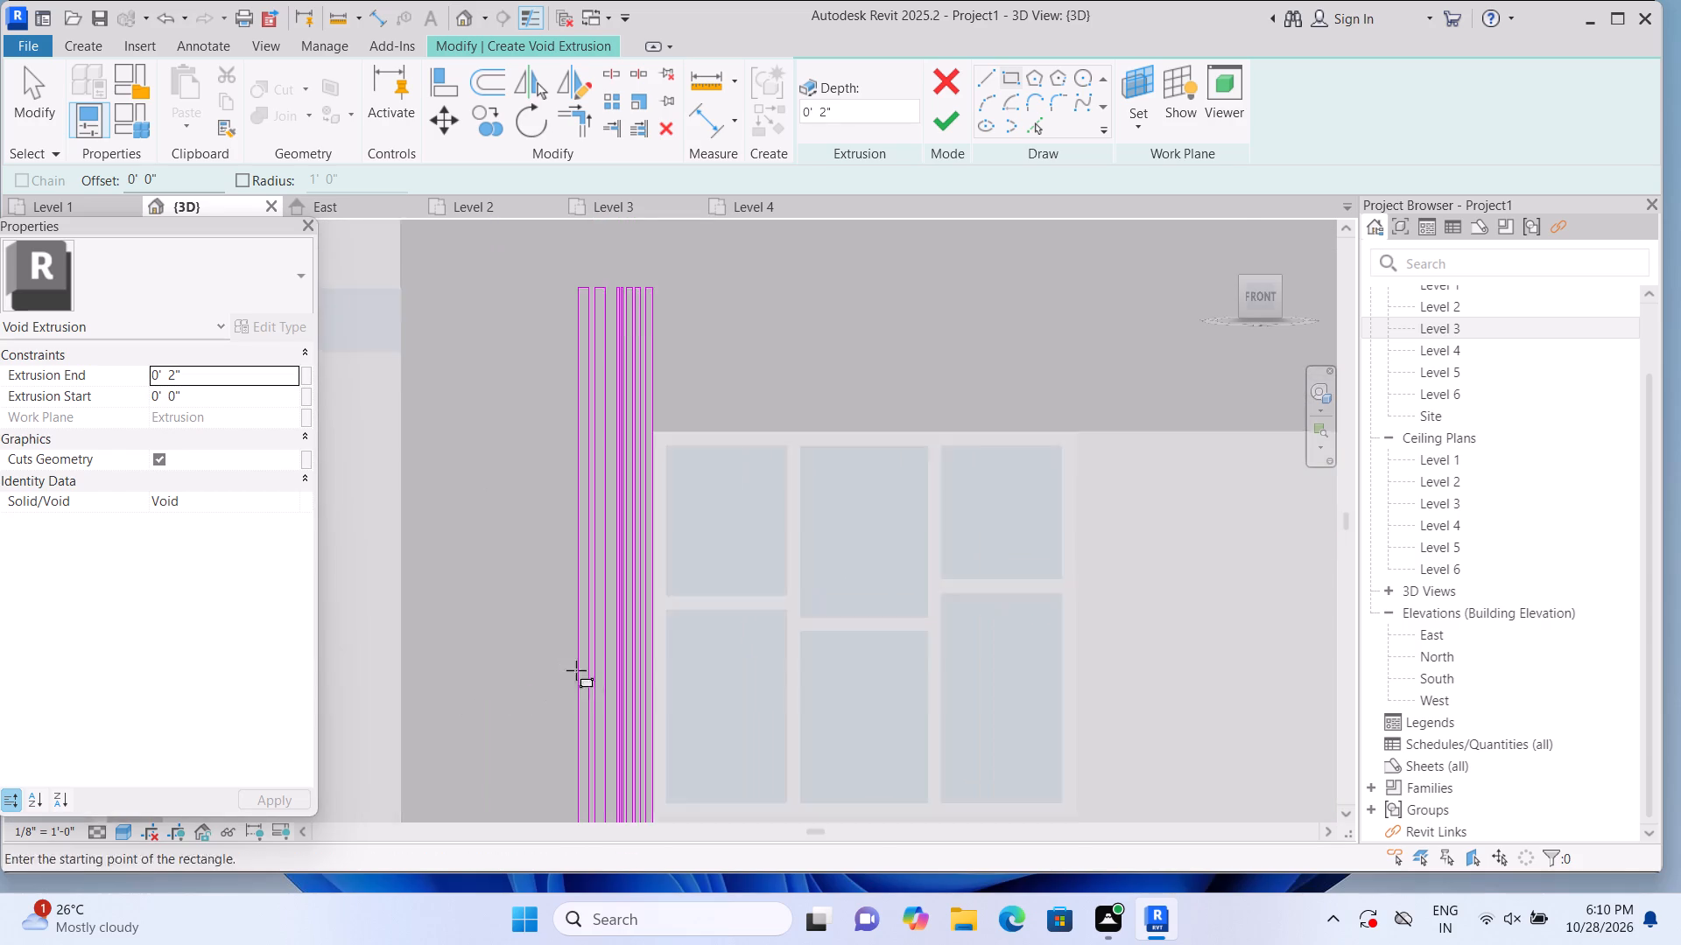
{"action": "scroll", "coordinate": [576, 670], "scroll_direction": "down", "scroll_amount": 1}
{"action": "middle_click_drag", "start_coordinate": [505, 724], "coordinate": [558, 635]}
{"action": "scroll", "coordinate": [561, 633], "scroll_direction": "down", "scroll_amount": 2}
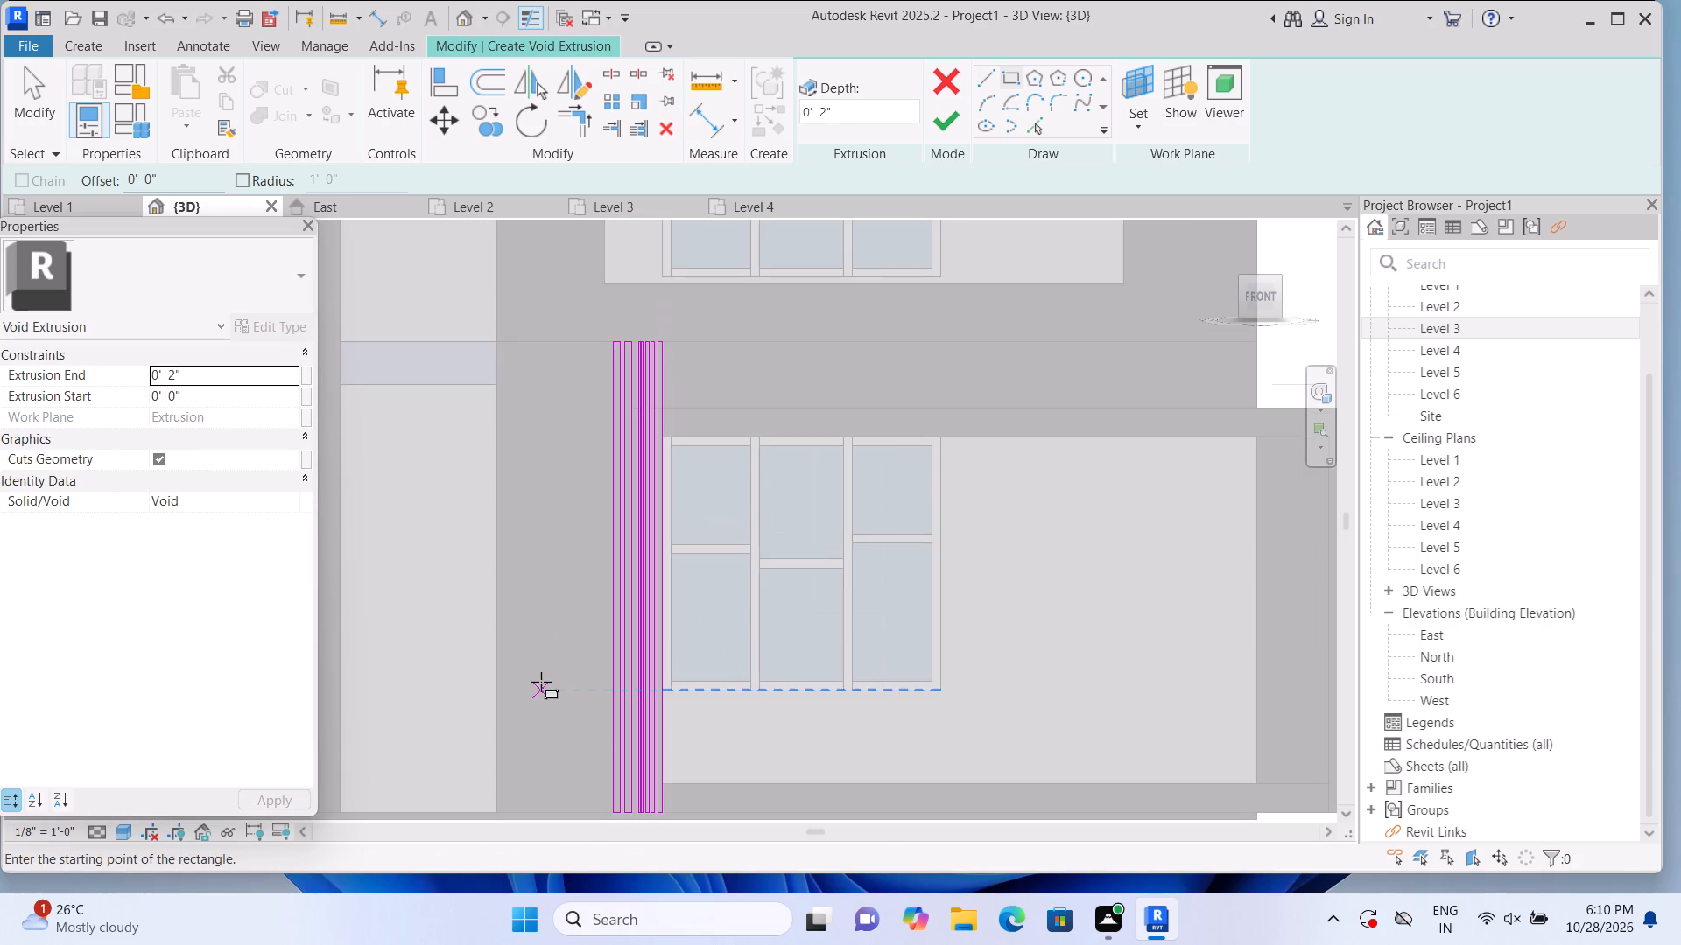
{"action": "left_click", "coordinate": [601, 350]}
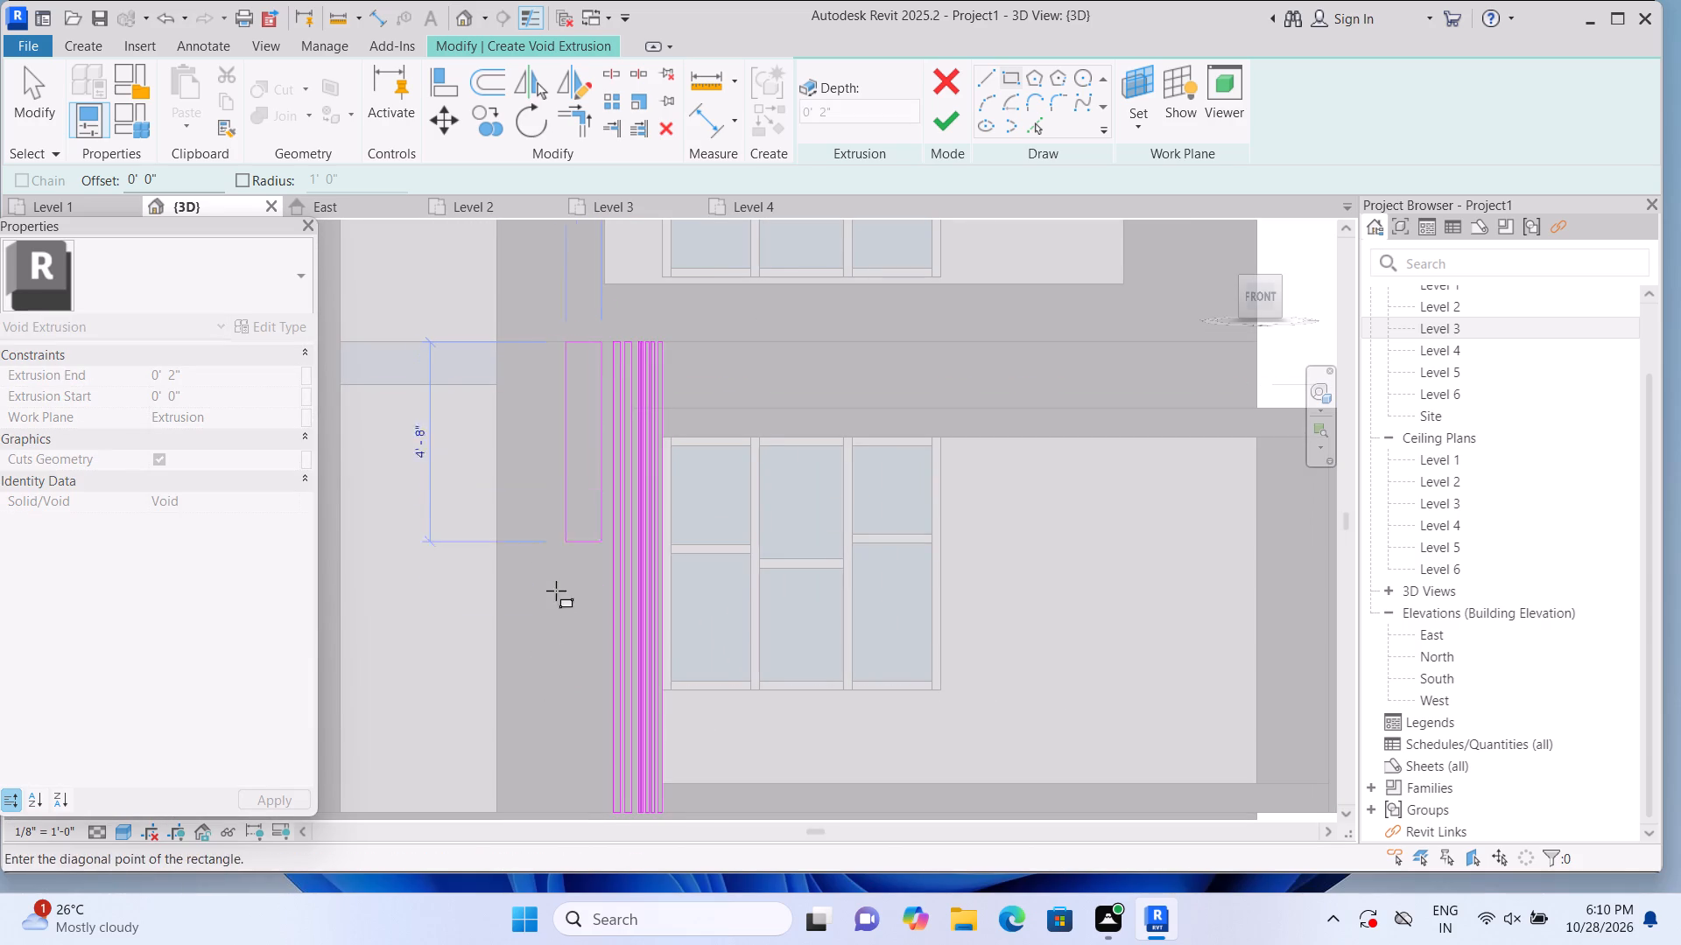
{"action": "left_click", "coordinate": [593, 814]}
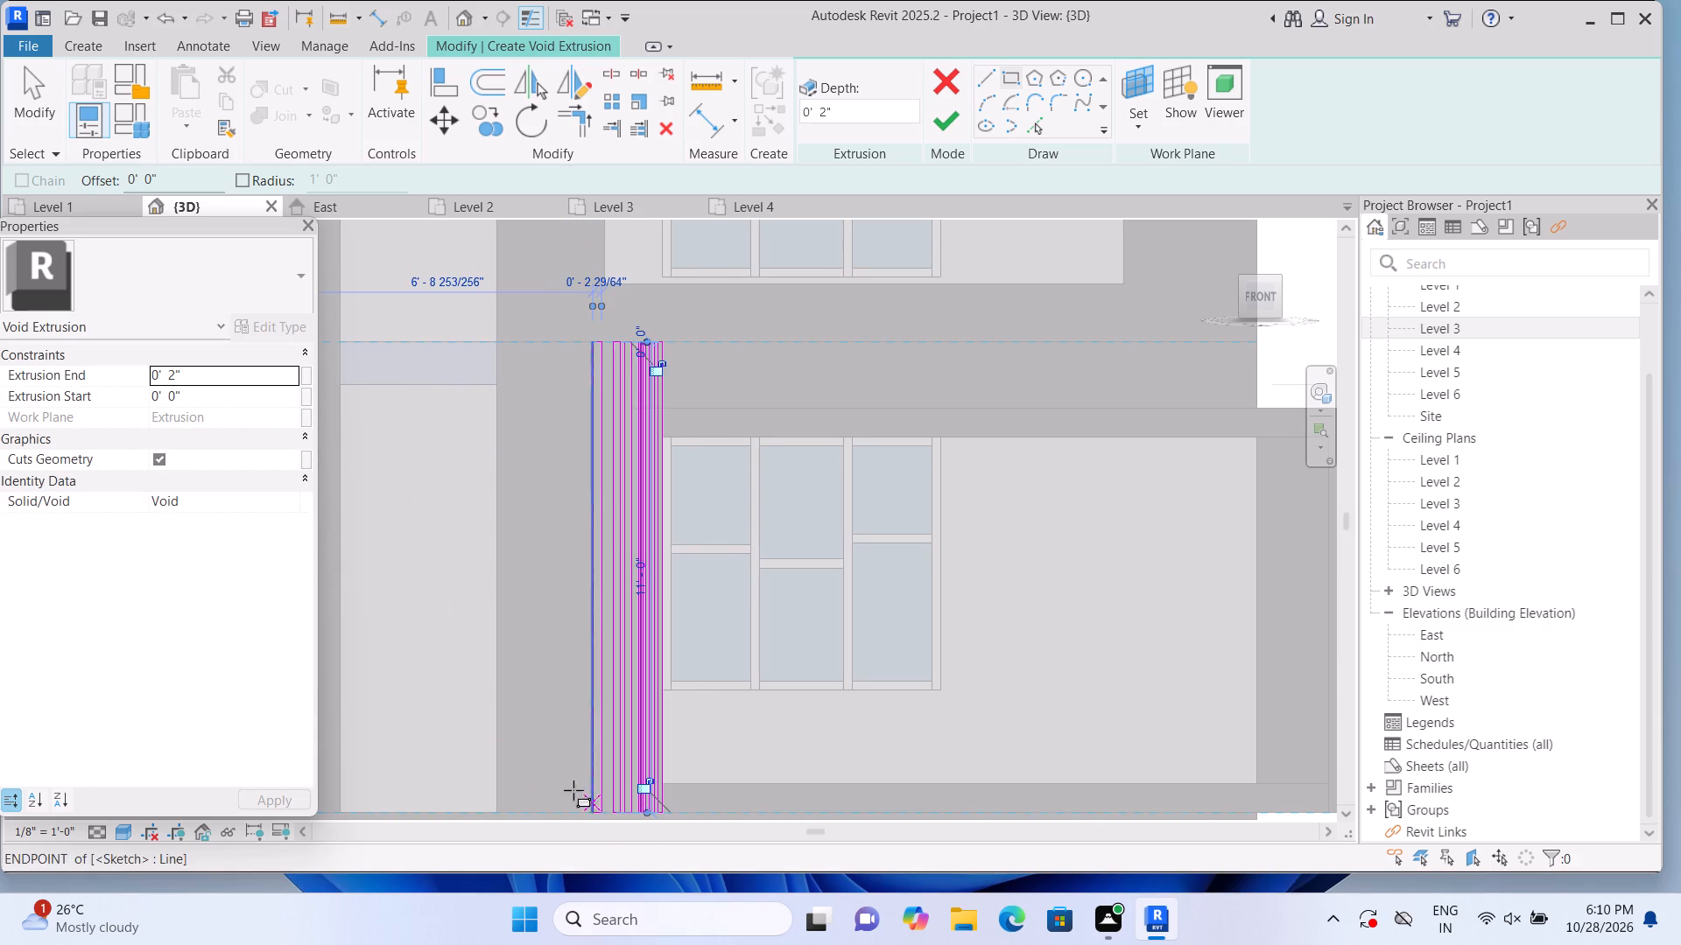
Draw another 11' high void rectangle about 2" wide farther from the window, leaving a small gap, from top line to panel base.
{"action": "left_click", "coordinate": [580, 341]}
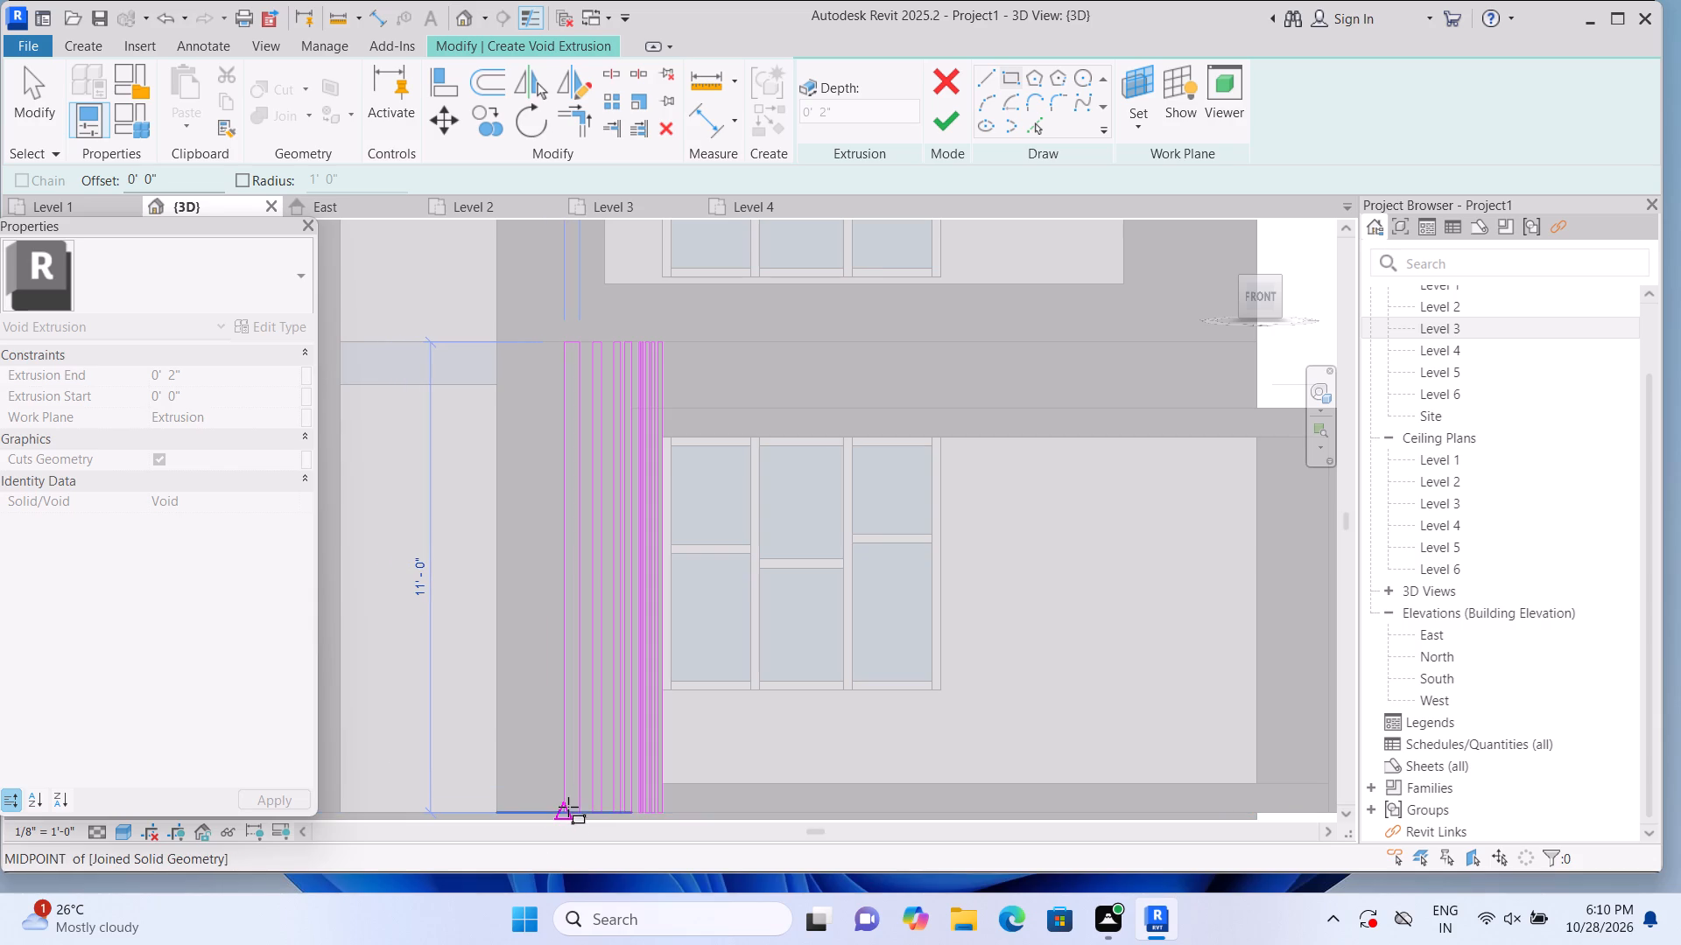
{"action": "scroll", "coordinate": [571, 805], "scroll_direction": "up", "scroll_amount": 2}
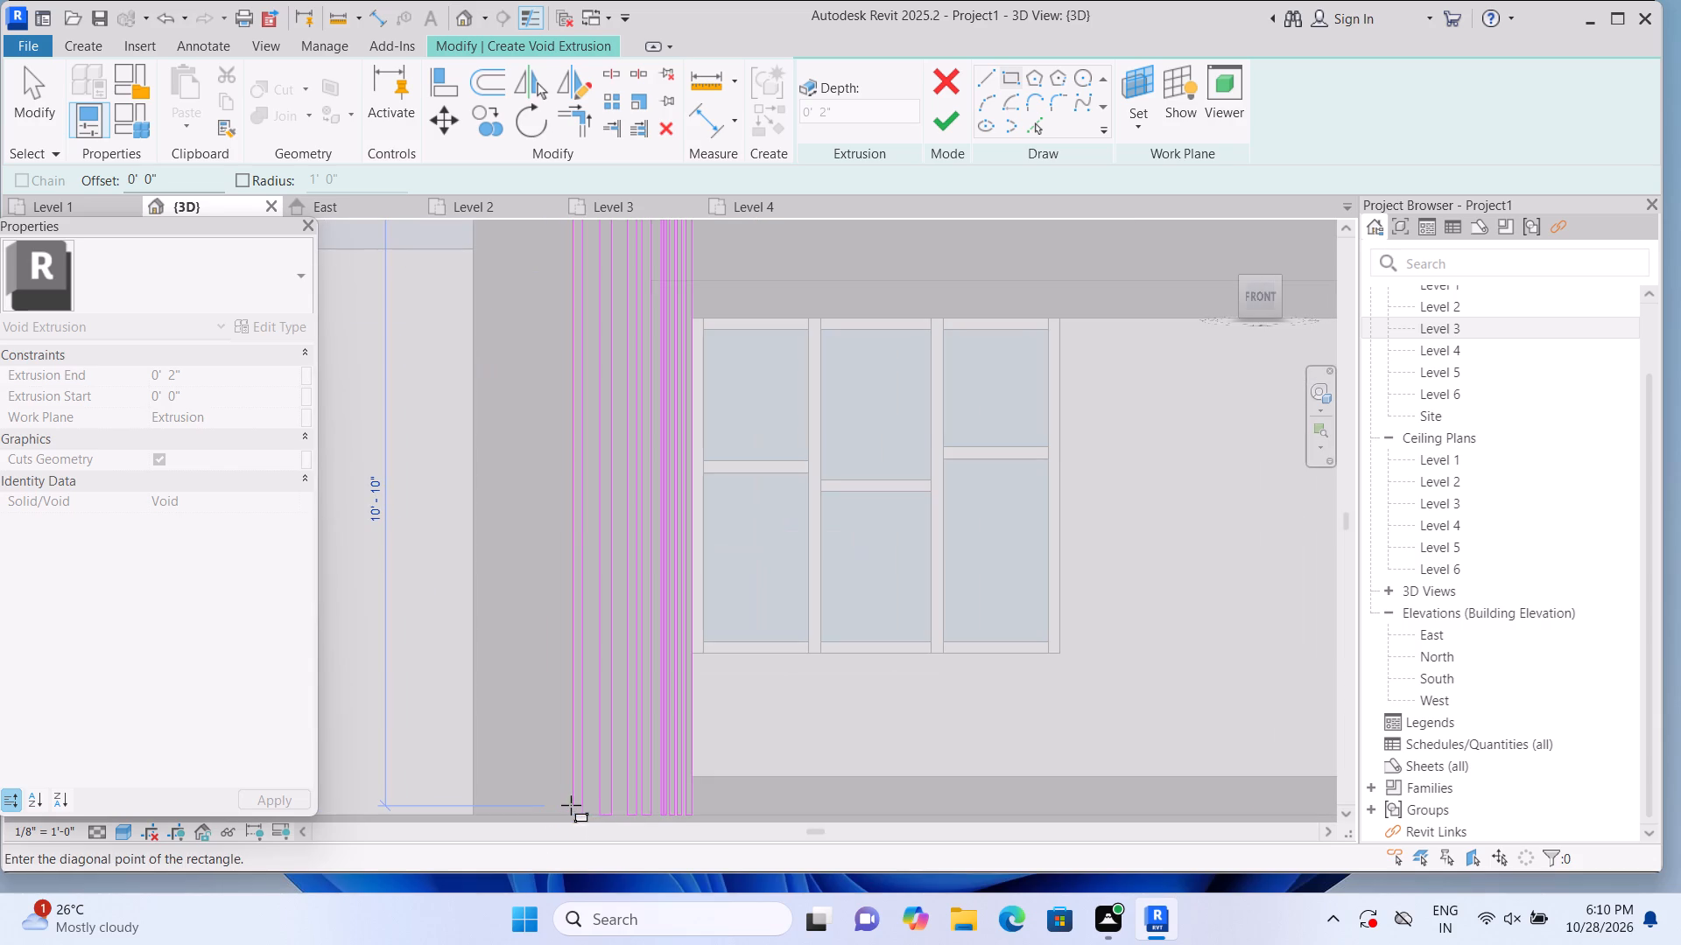
{"action": "left_click", "coordinate": [573, 812]}
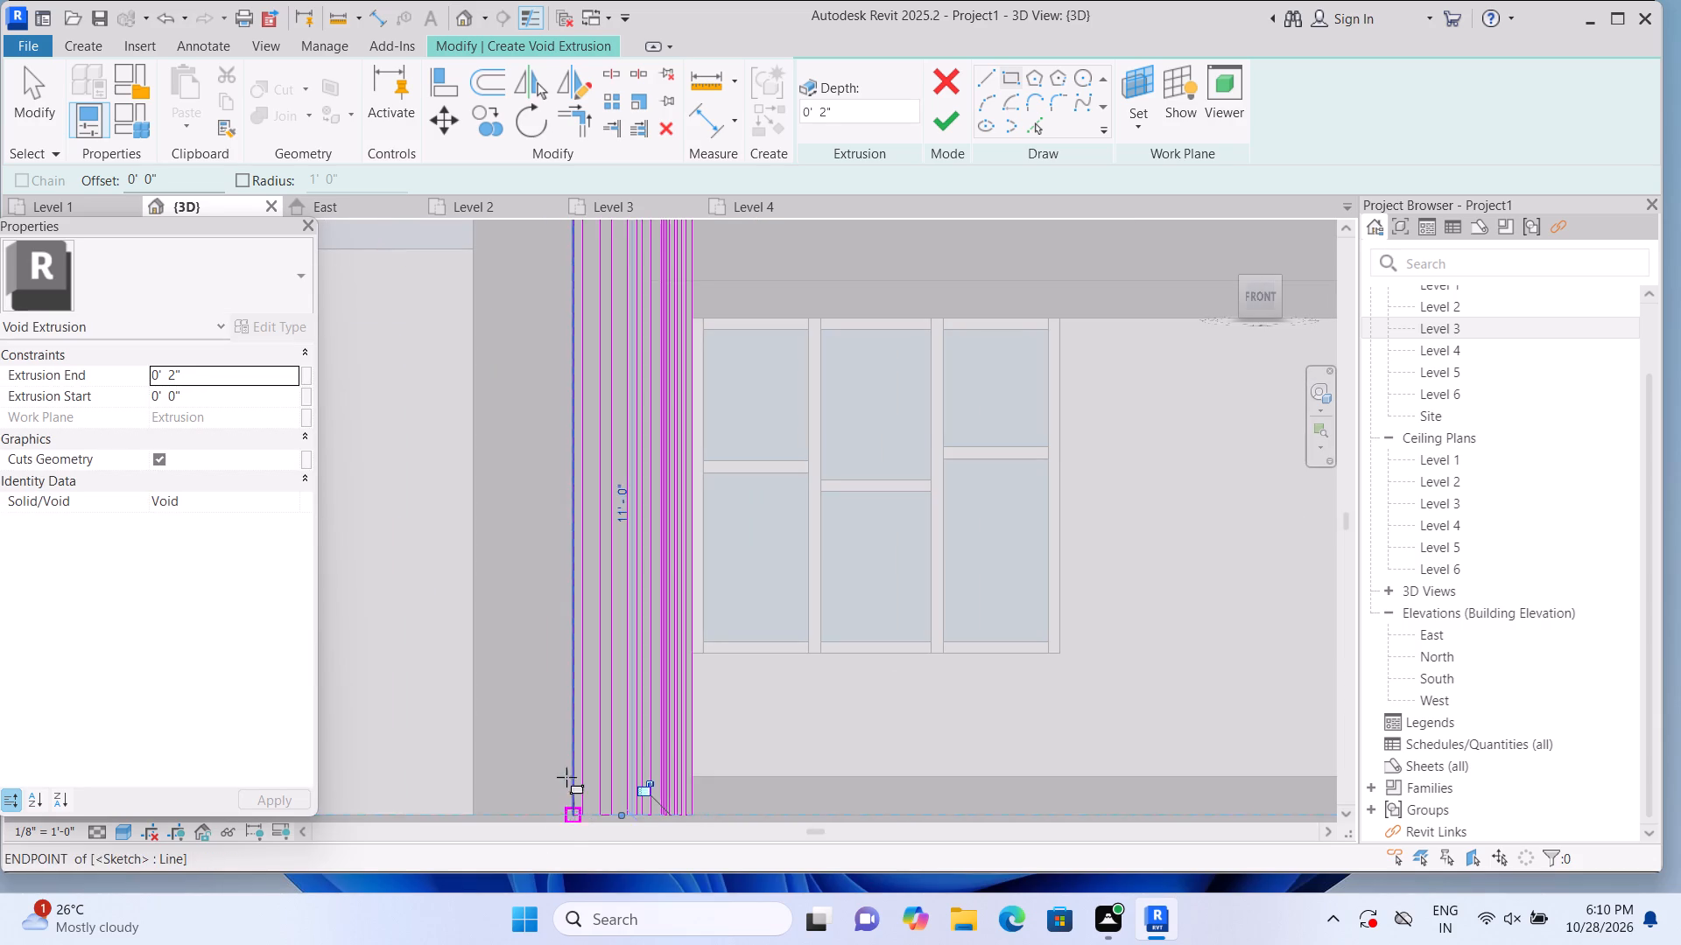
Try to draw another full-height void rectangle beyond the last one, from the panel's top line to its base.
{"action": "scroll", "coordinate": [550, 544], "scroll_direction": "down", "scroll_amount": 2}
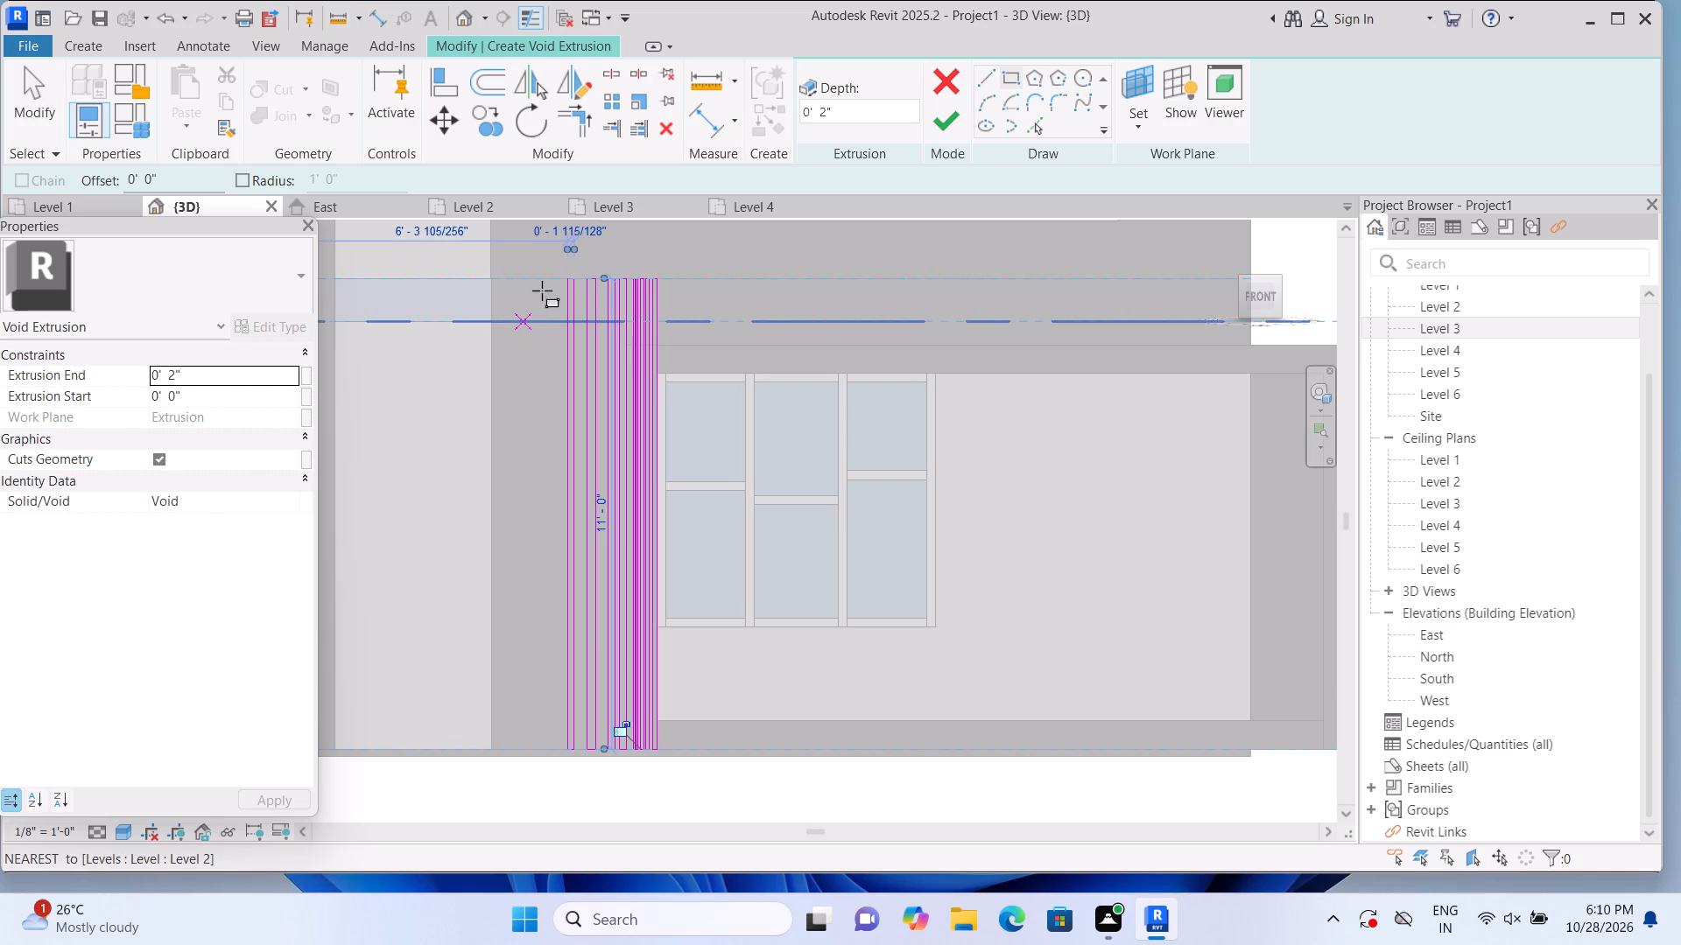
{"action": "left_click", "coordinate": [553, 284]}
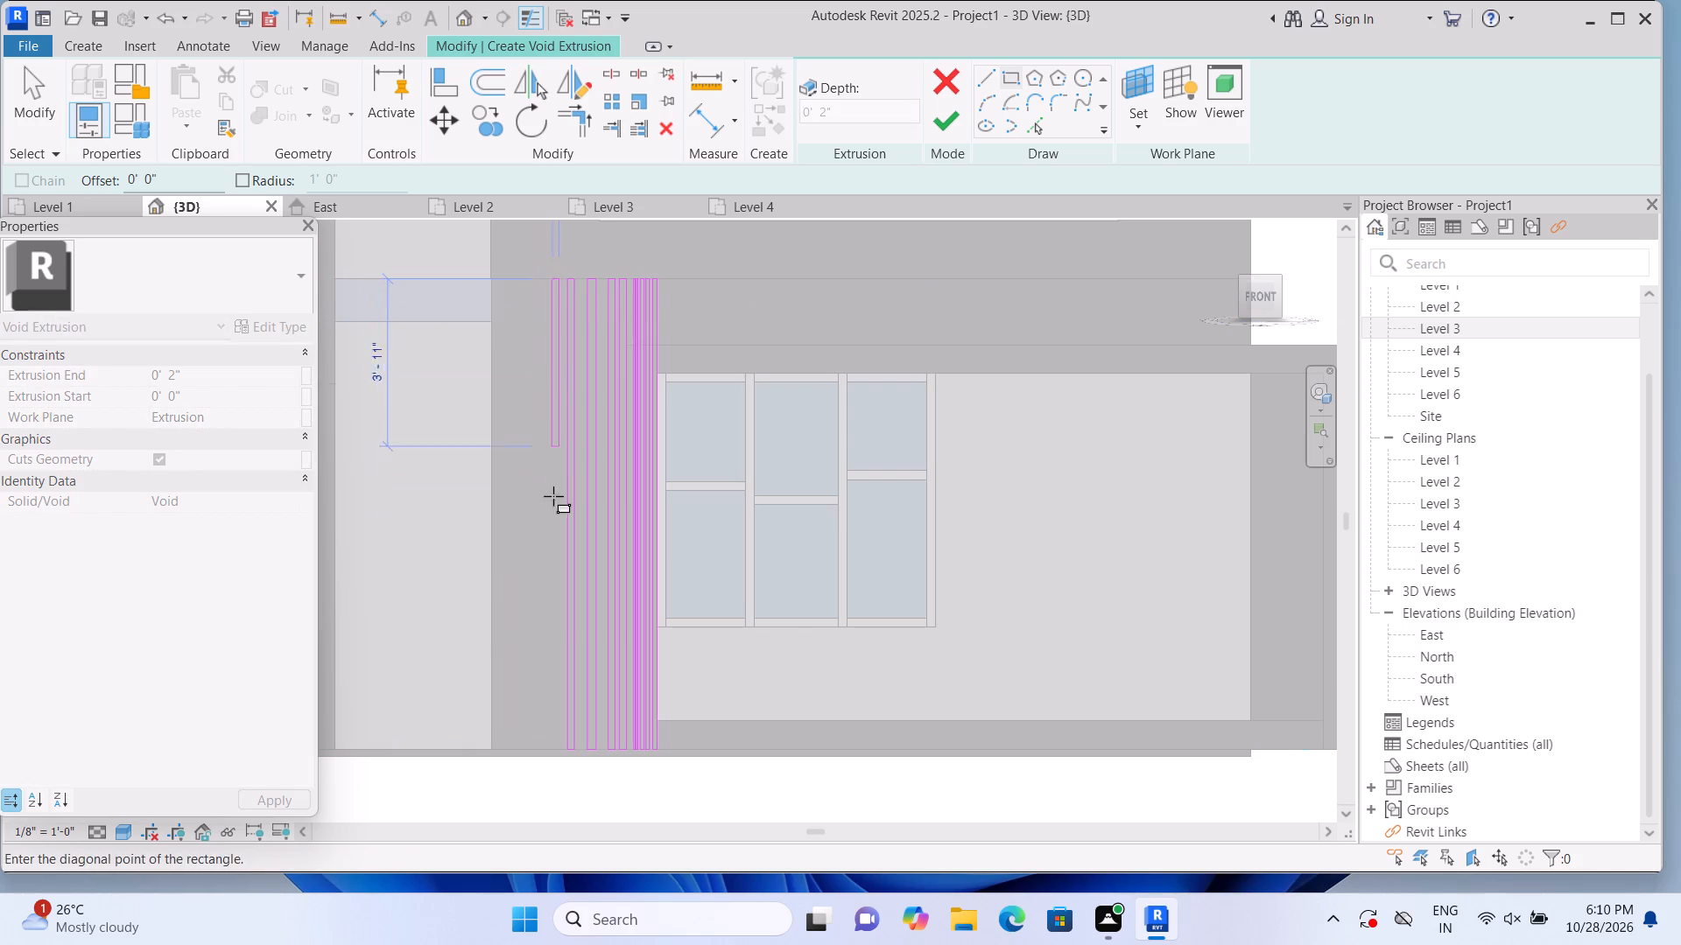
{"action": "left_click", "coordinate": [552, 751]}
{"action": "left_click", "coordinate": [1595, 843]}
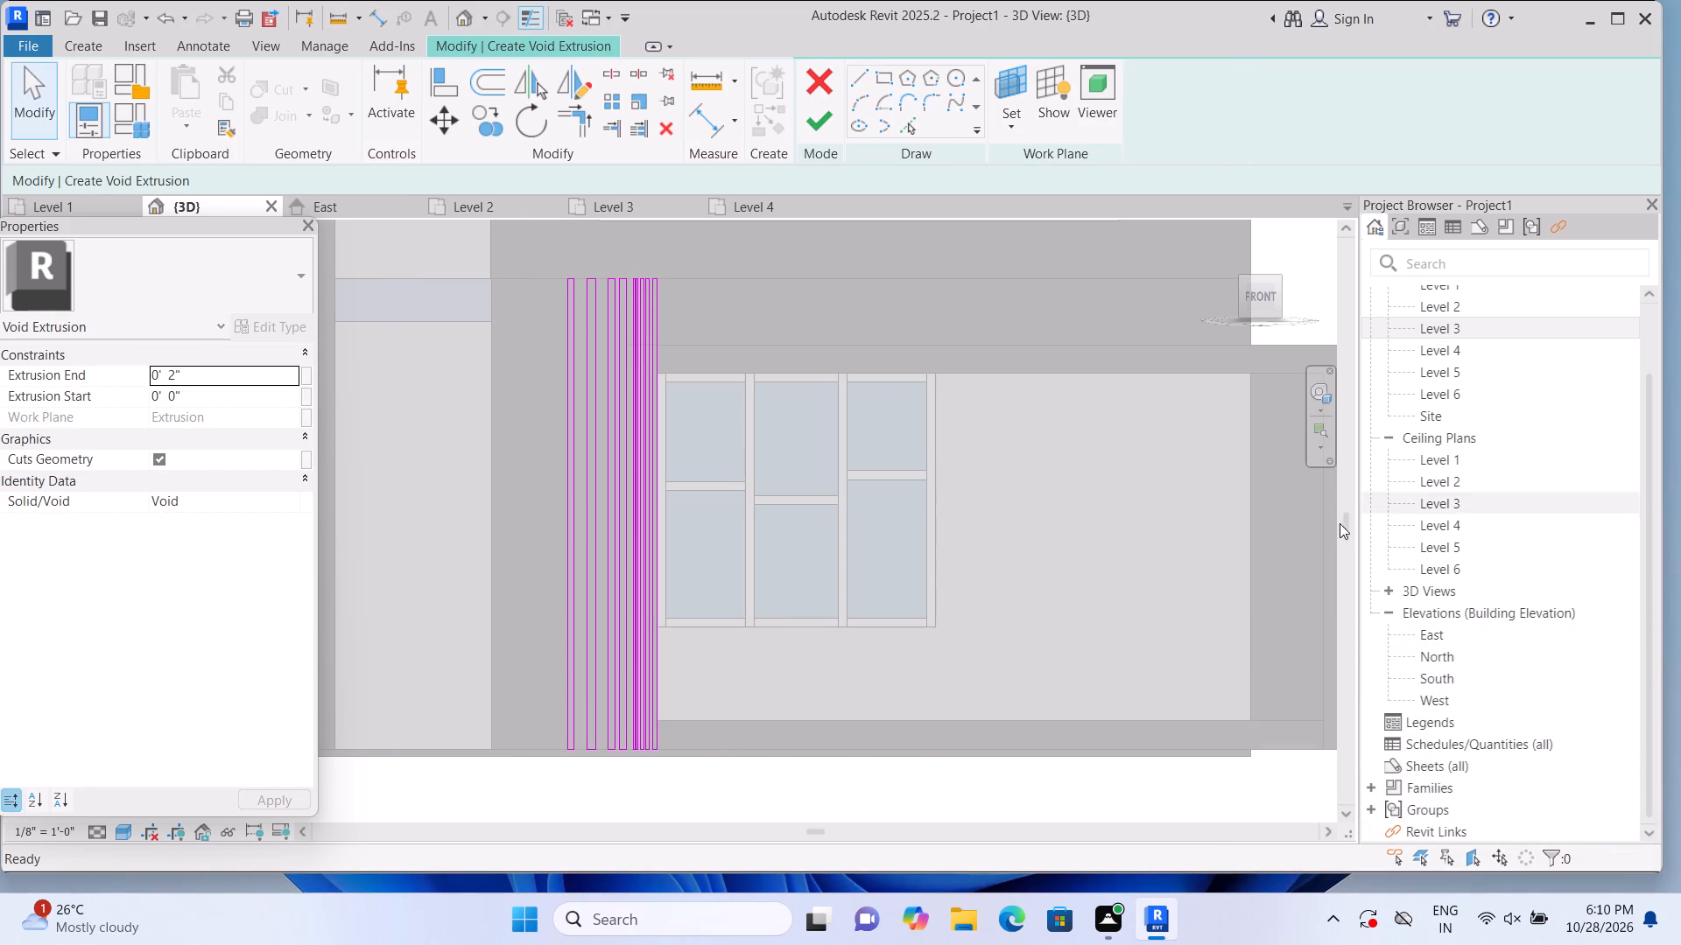
Draw an 11' high void rectangle about 2 3/4" wide beyond the outermost one, from the top line to Level 1.
{"action": "left_click", "coordinate": [890, 68]}
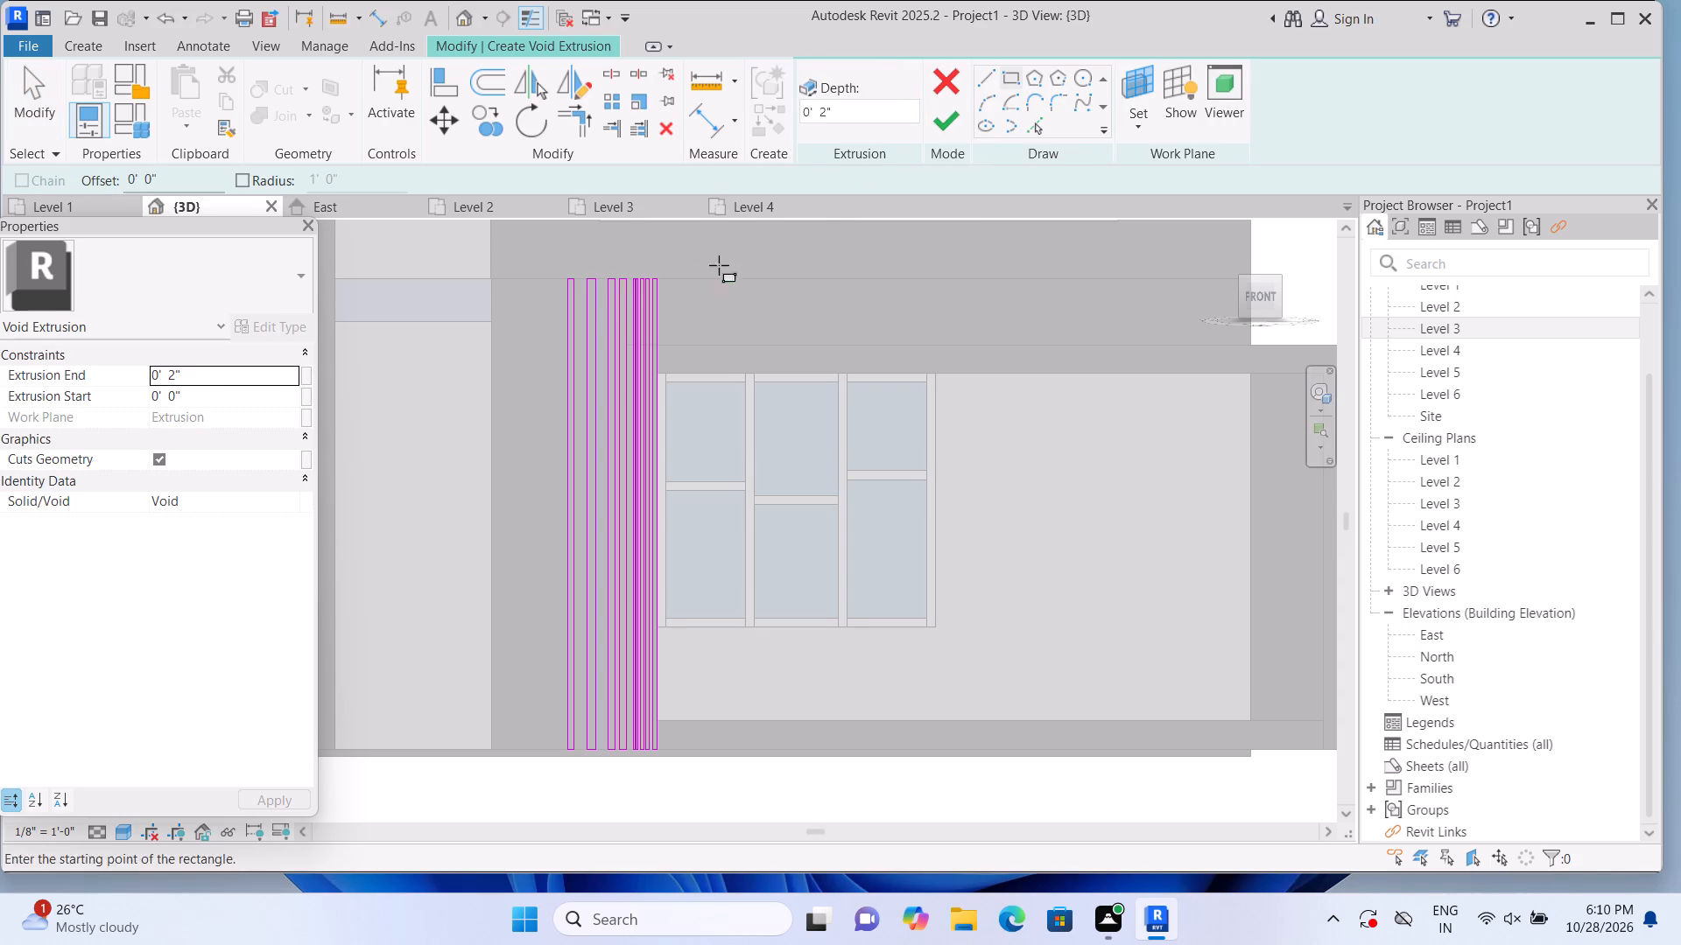
{"action": "left_click", "coordinate": [556, 288]}
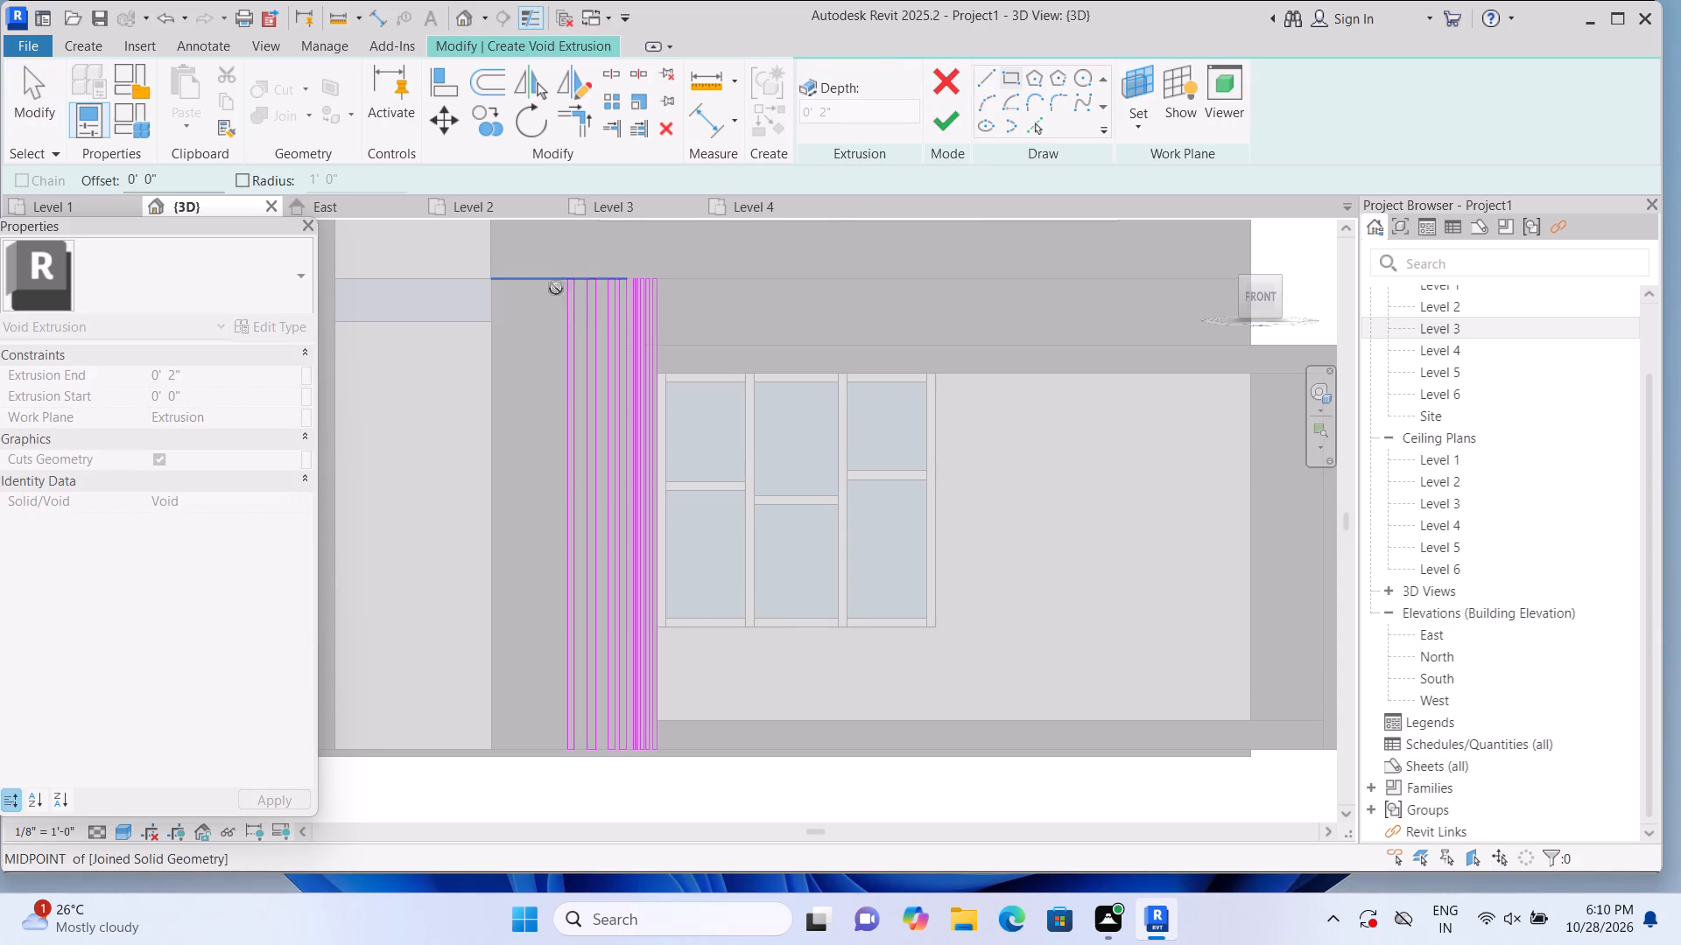
{"action": "left_click", "coordinate": [549, 740]}
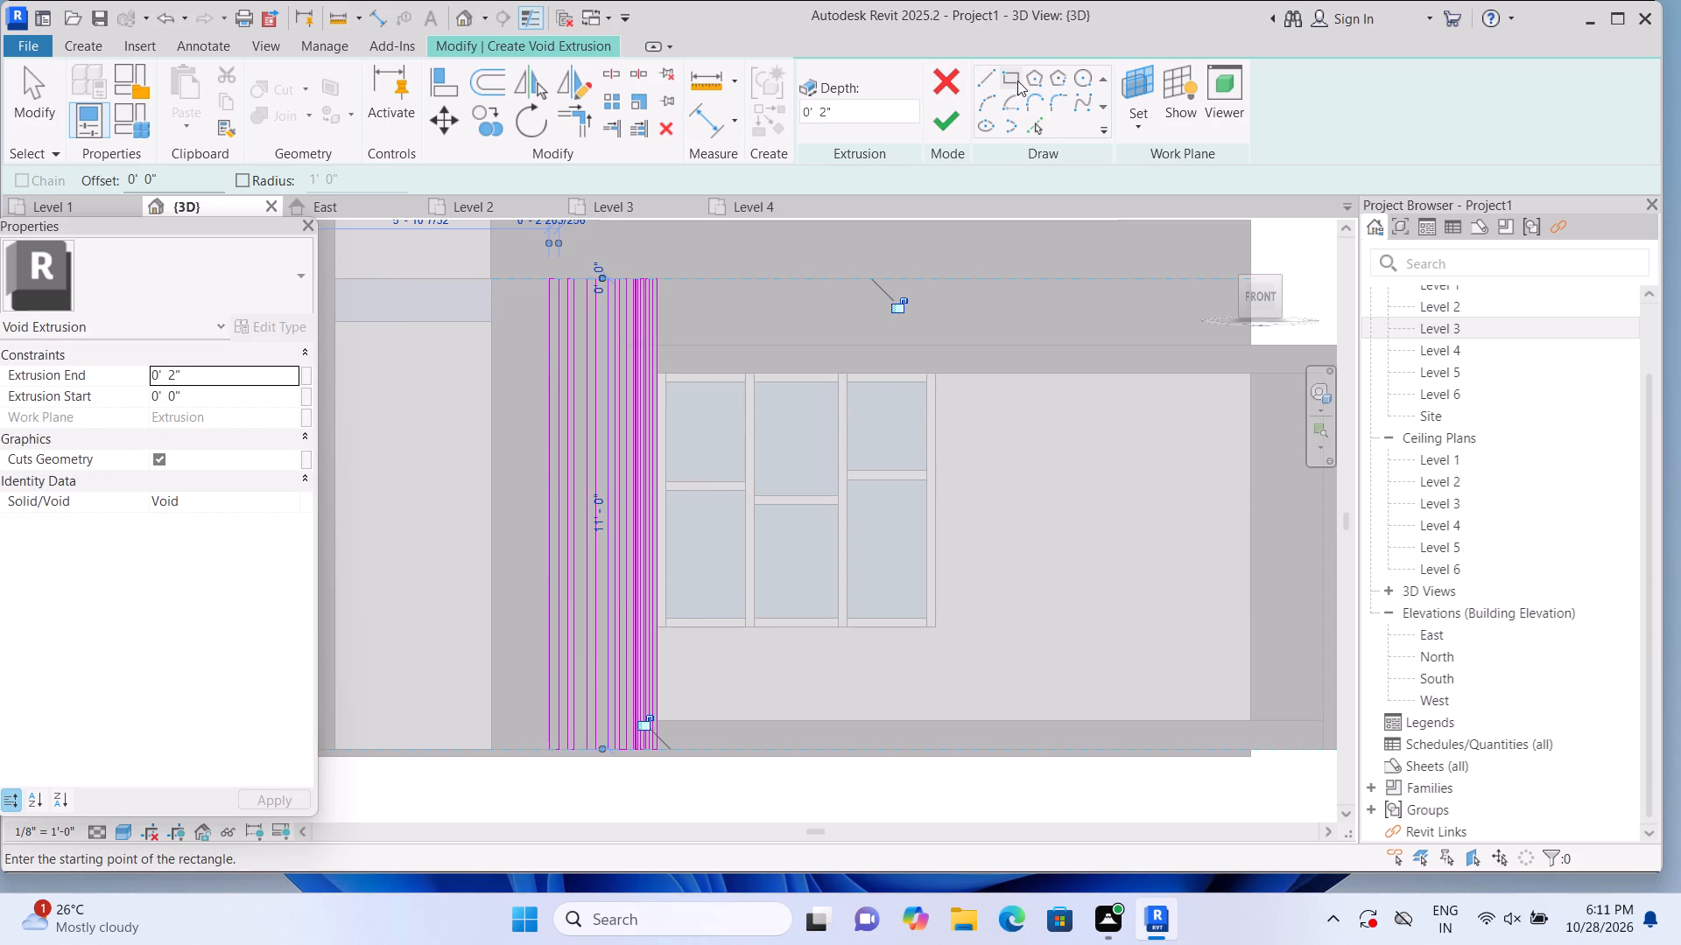
Draw another 11' high void rectangle about 2 3/4" wide nearer the panel's outer edge, leaving a gap, from top line to Level 1.
{"action": "left_click", "coordinate": [1013, 76]}
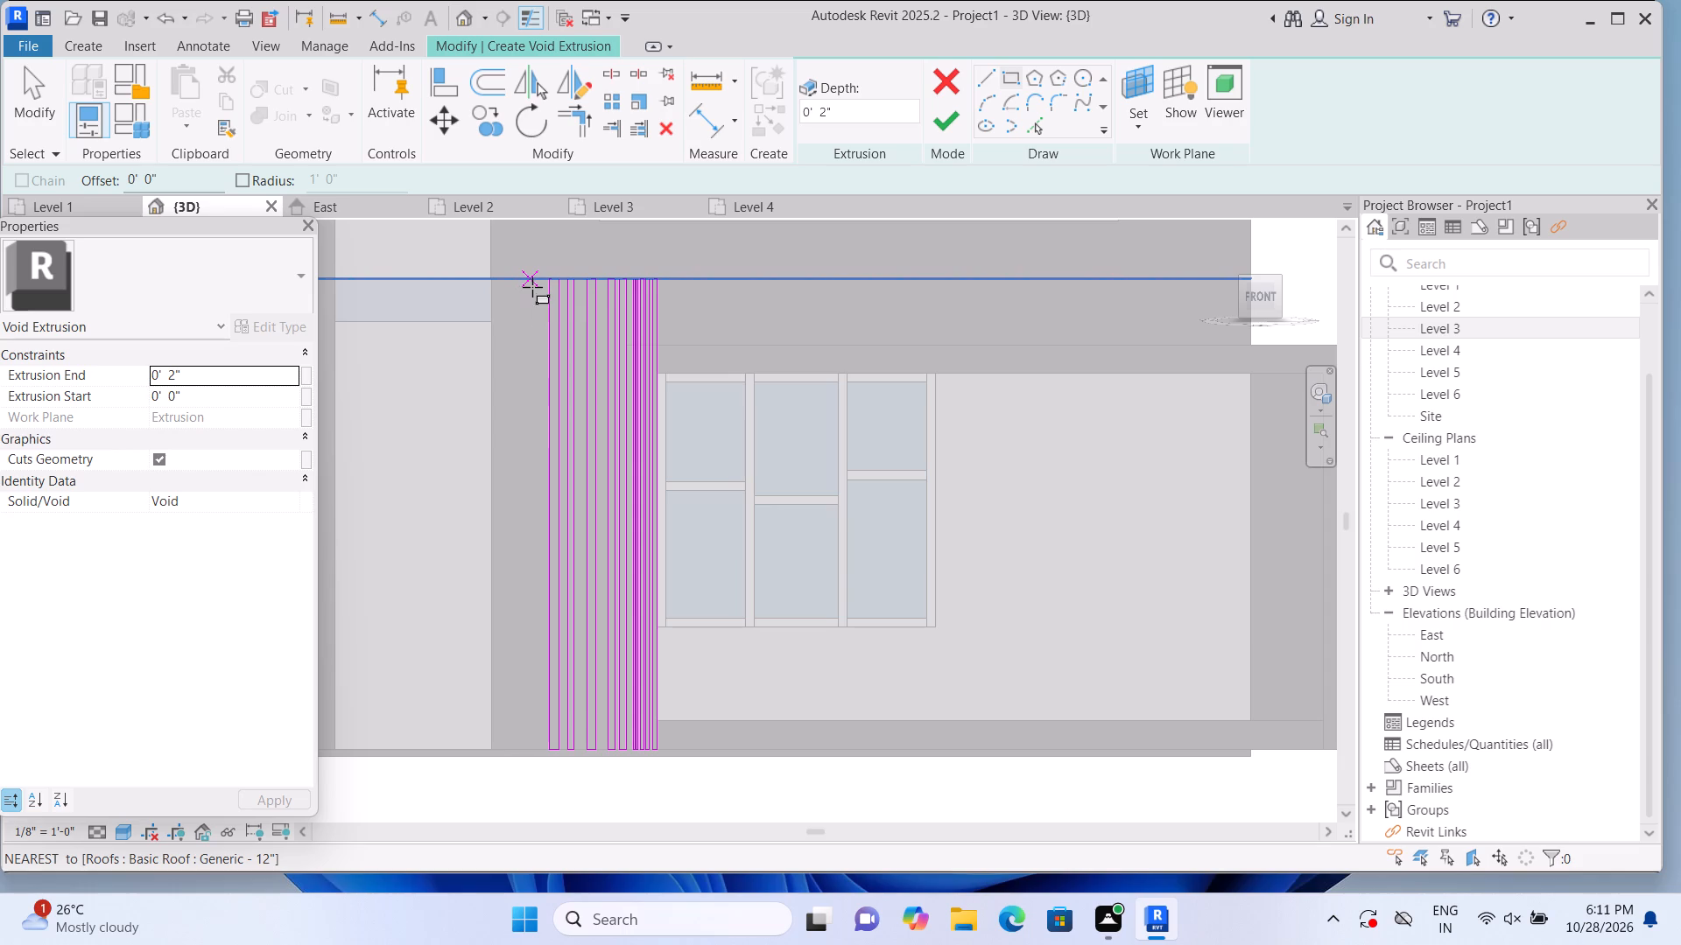
{"action": "left_click", "coordinate": [535, 285]}
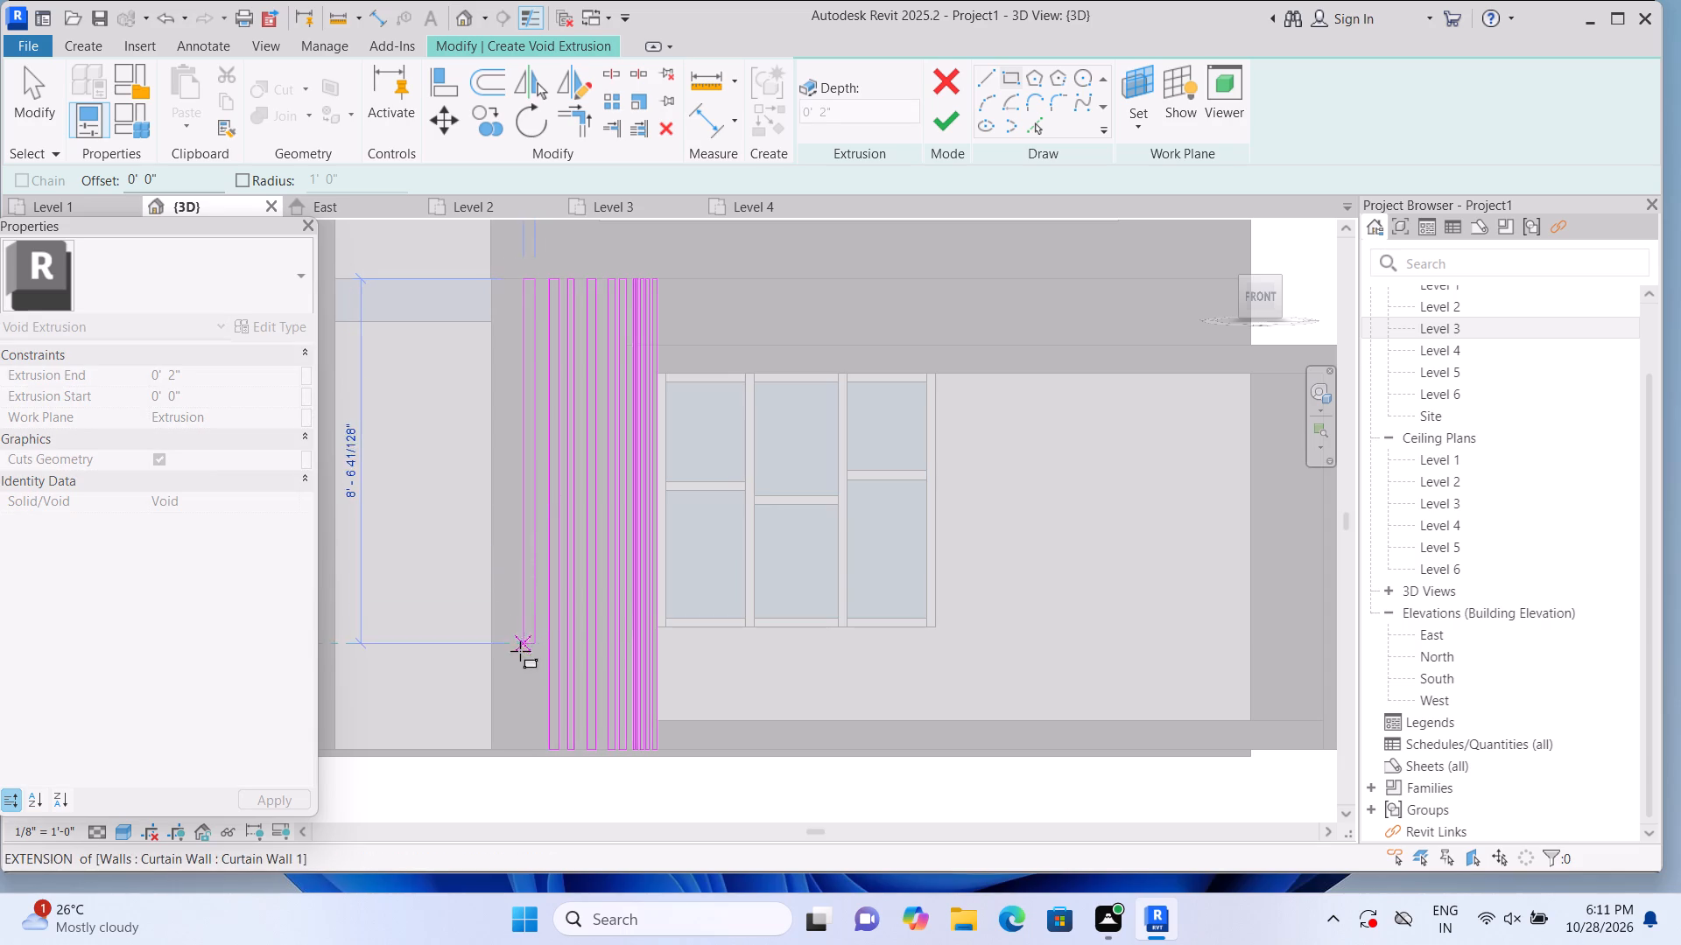
{"action": "left_click", "coordinate": [525, 748]}
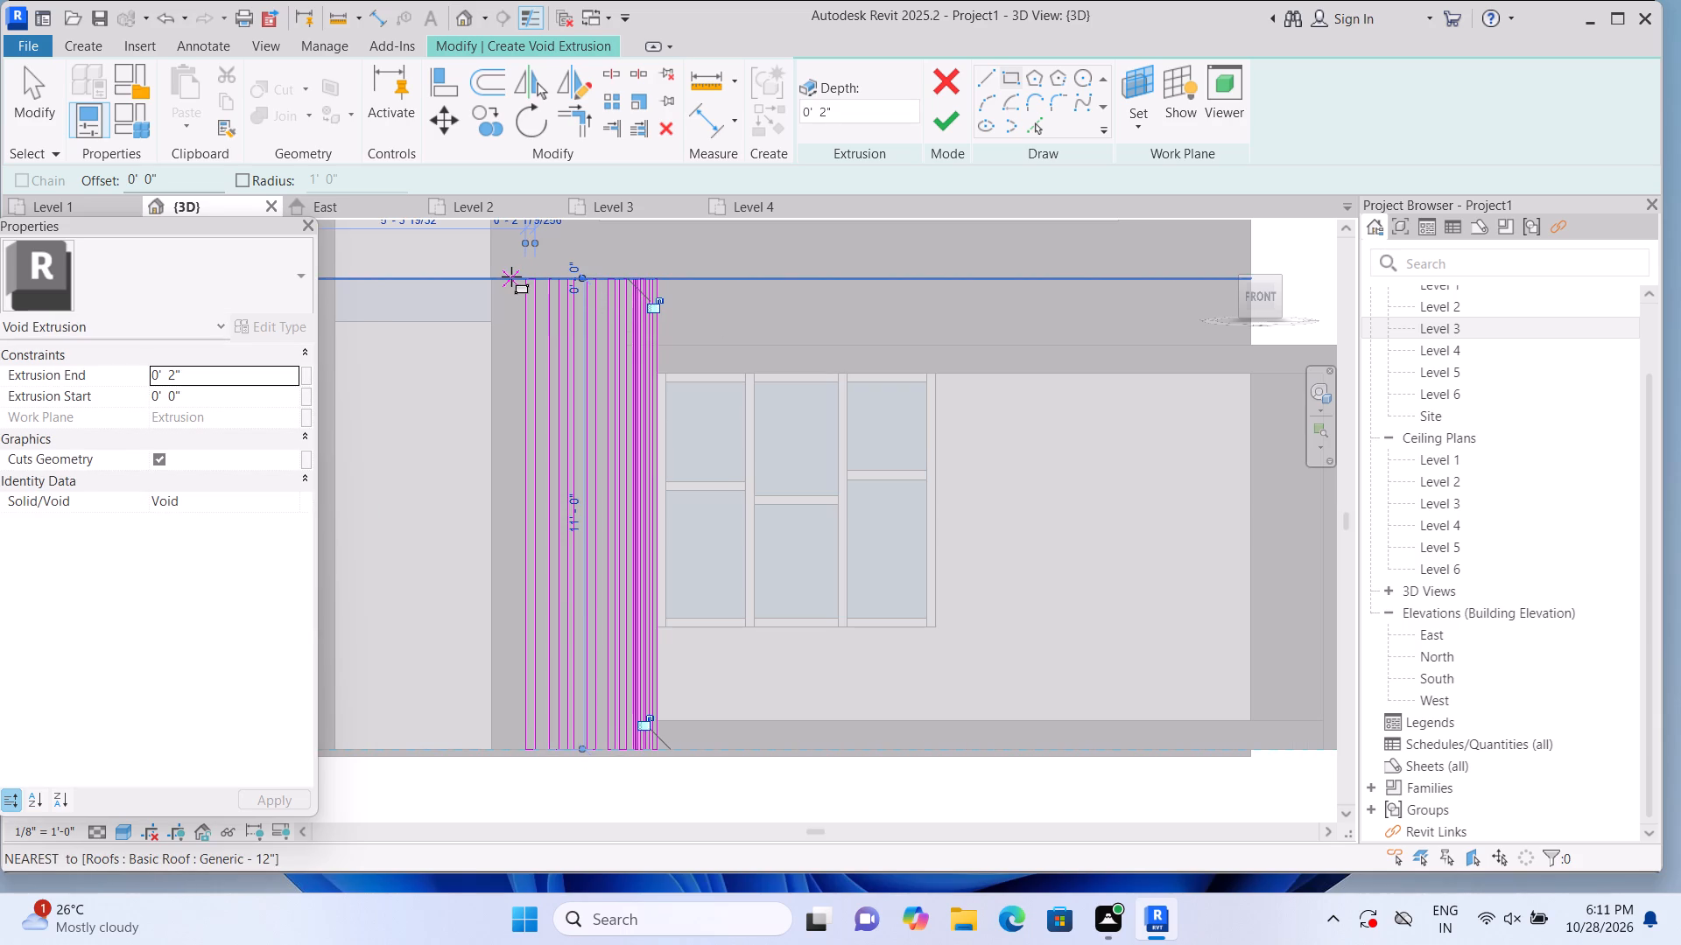
Draw a last 11' high void rectangle about 2 3/4" wide just inside the panel's edge away from the window.
{"action": "key", "text": "Escape"}
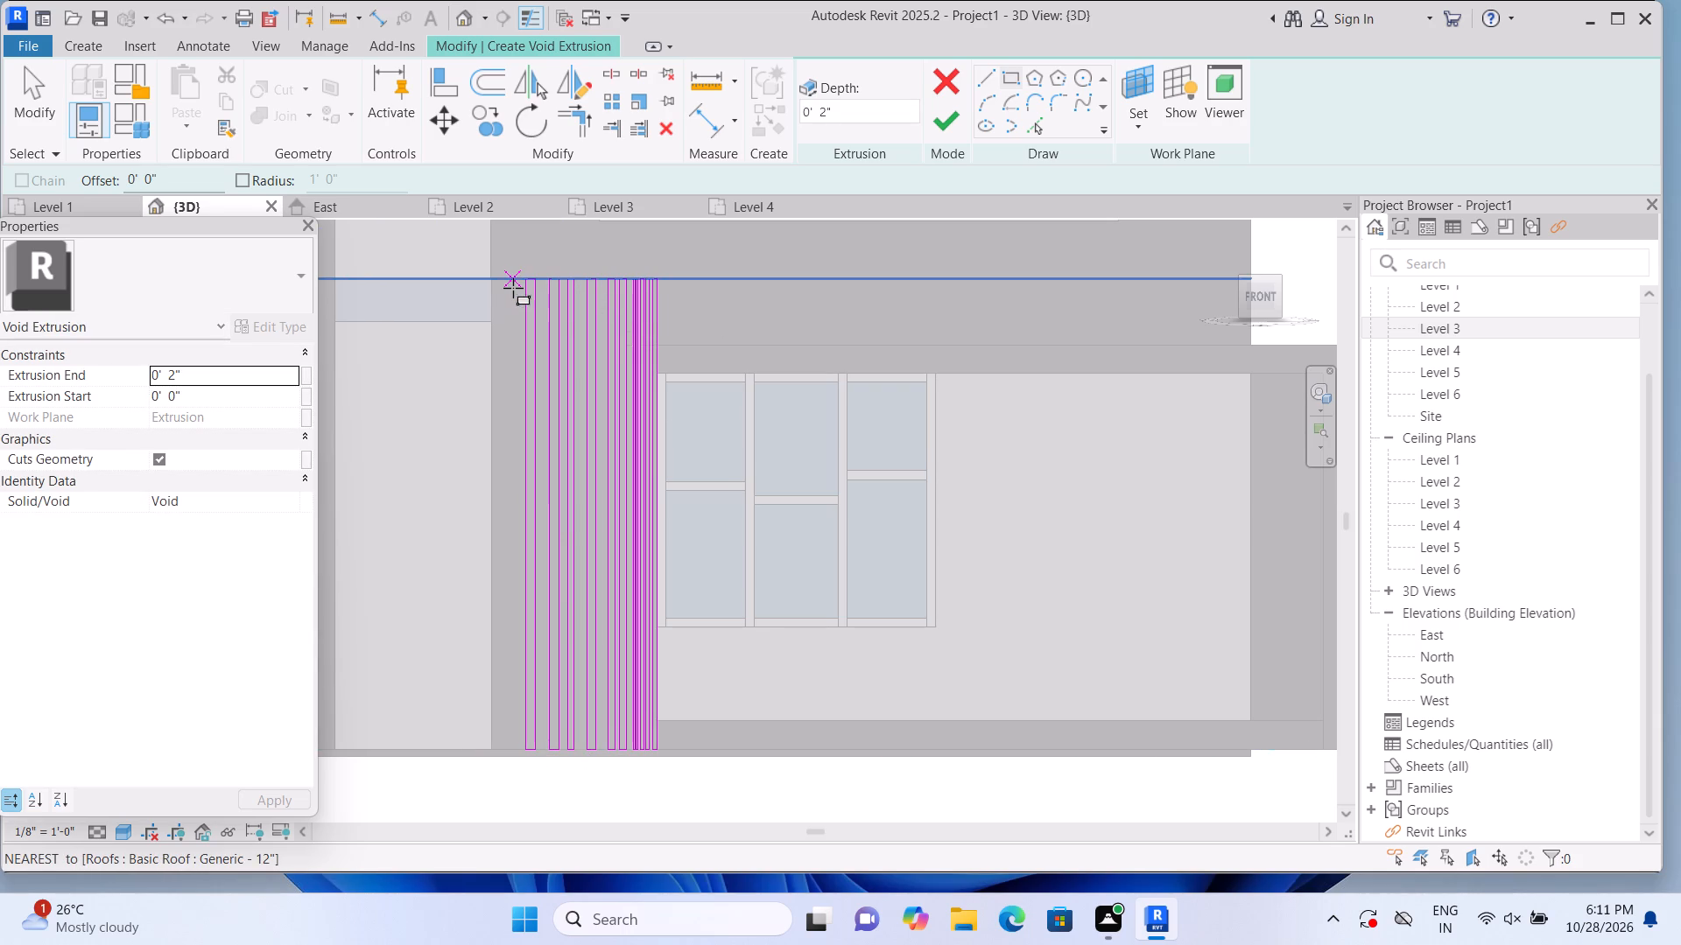
{"action": "left_click", "coordinate": [513, 288]}
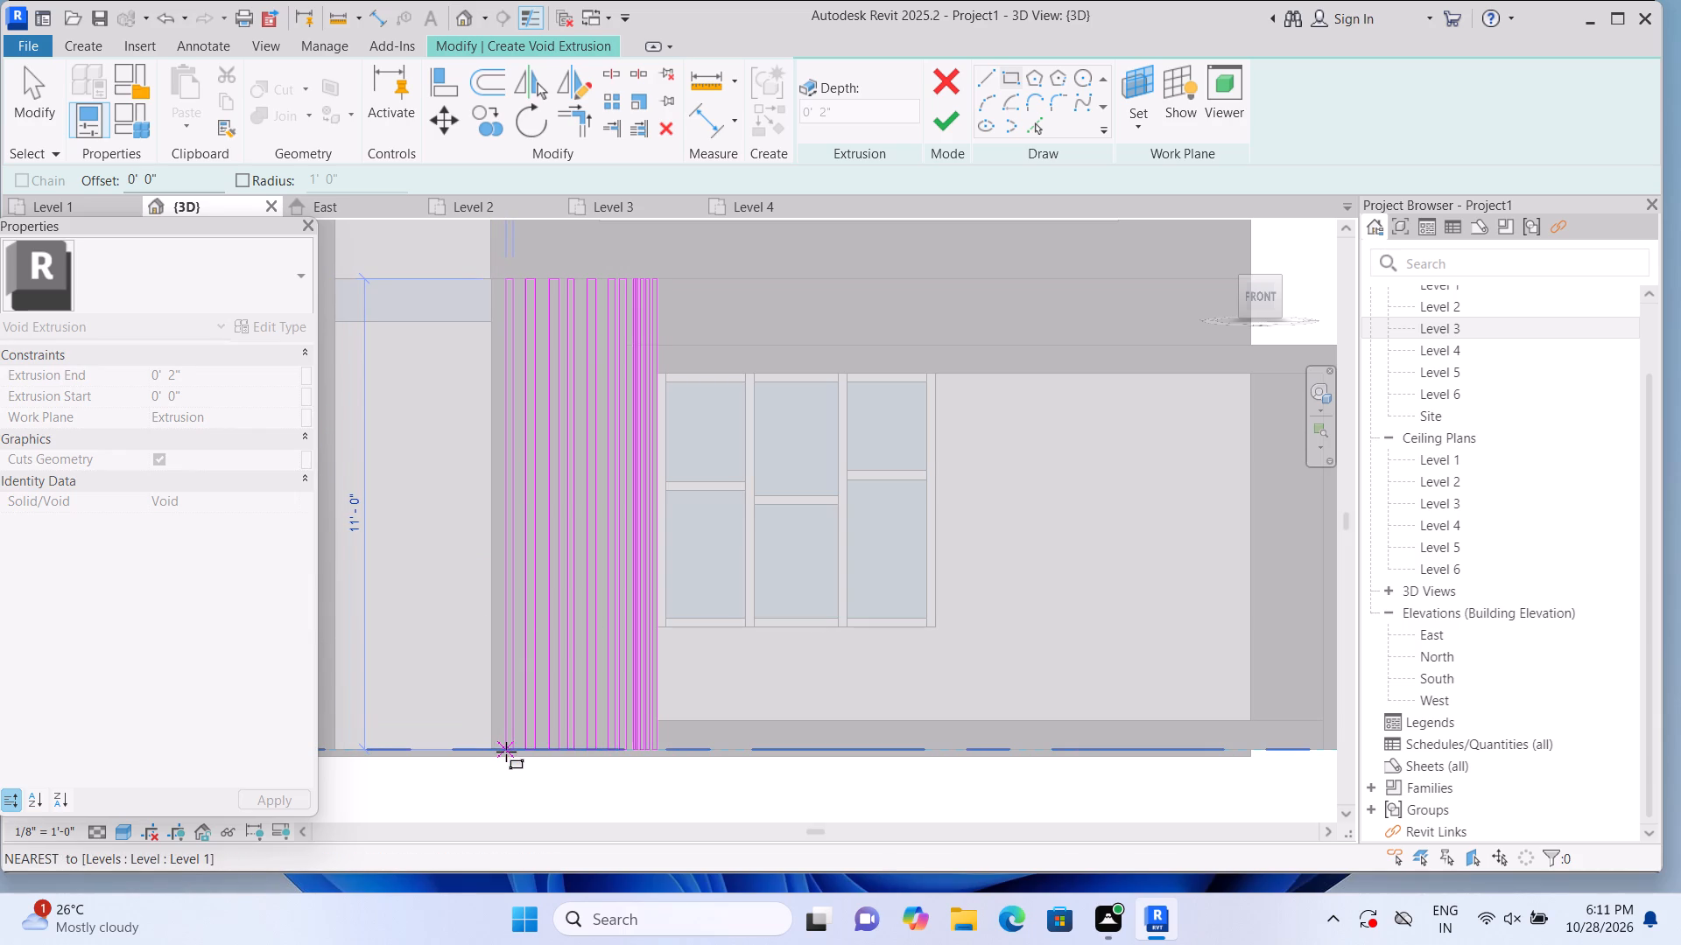
{"action": "left_click", "coordinate": [503, 752]}
Finish the groove sketch as a void extrusion and set its Extrusion End to 7".
{"action": "scroll", "coordinate": [507, 761], "scroll_direction": "down", "scroll_amount": 1}
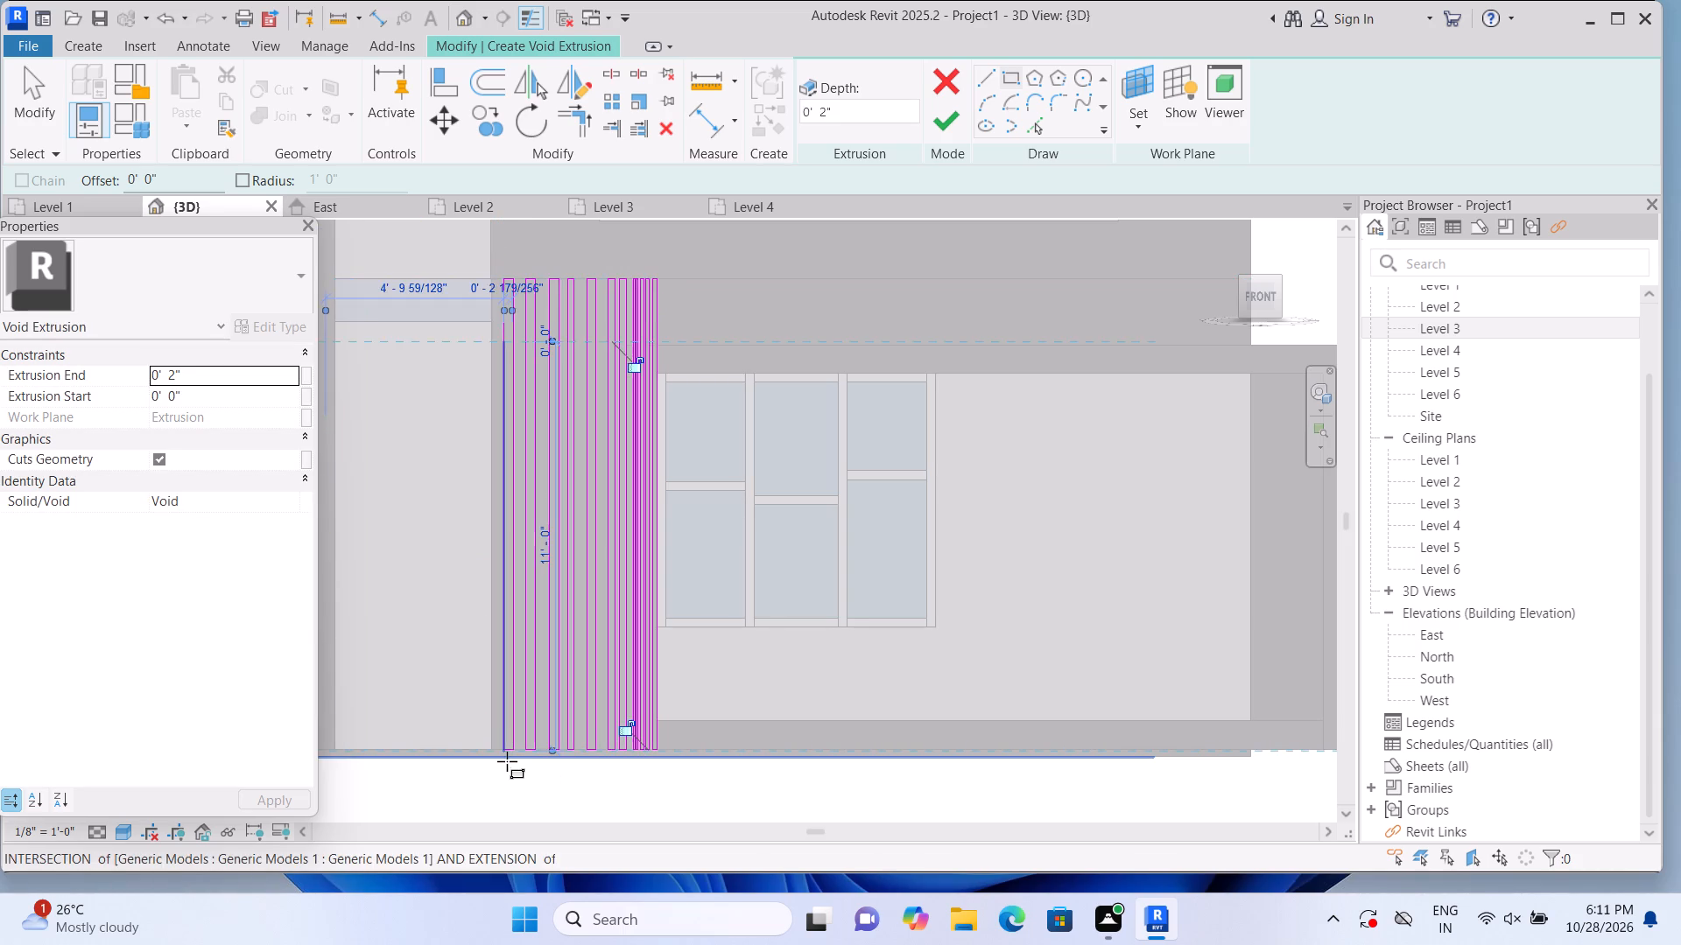
{"action": "scroll", "coordinate": [509, 760], "scroll_direction": "down", "scroll_amount": 1}
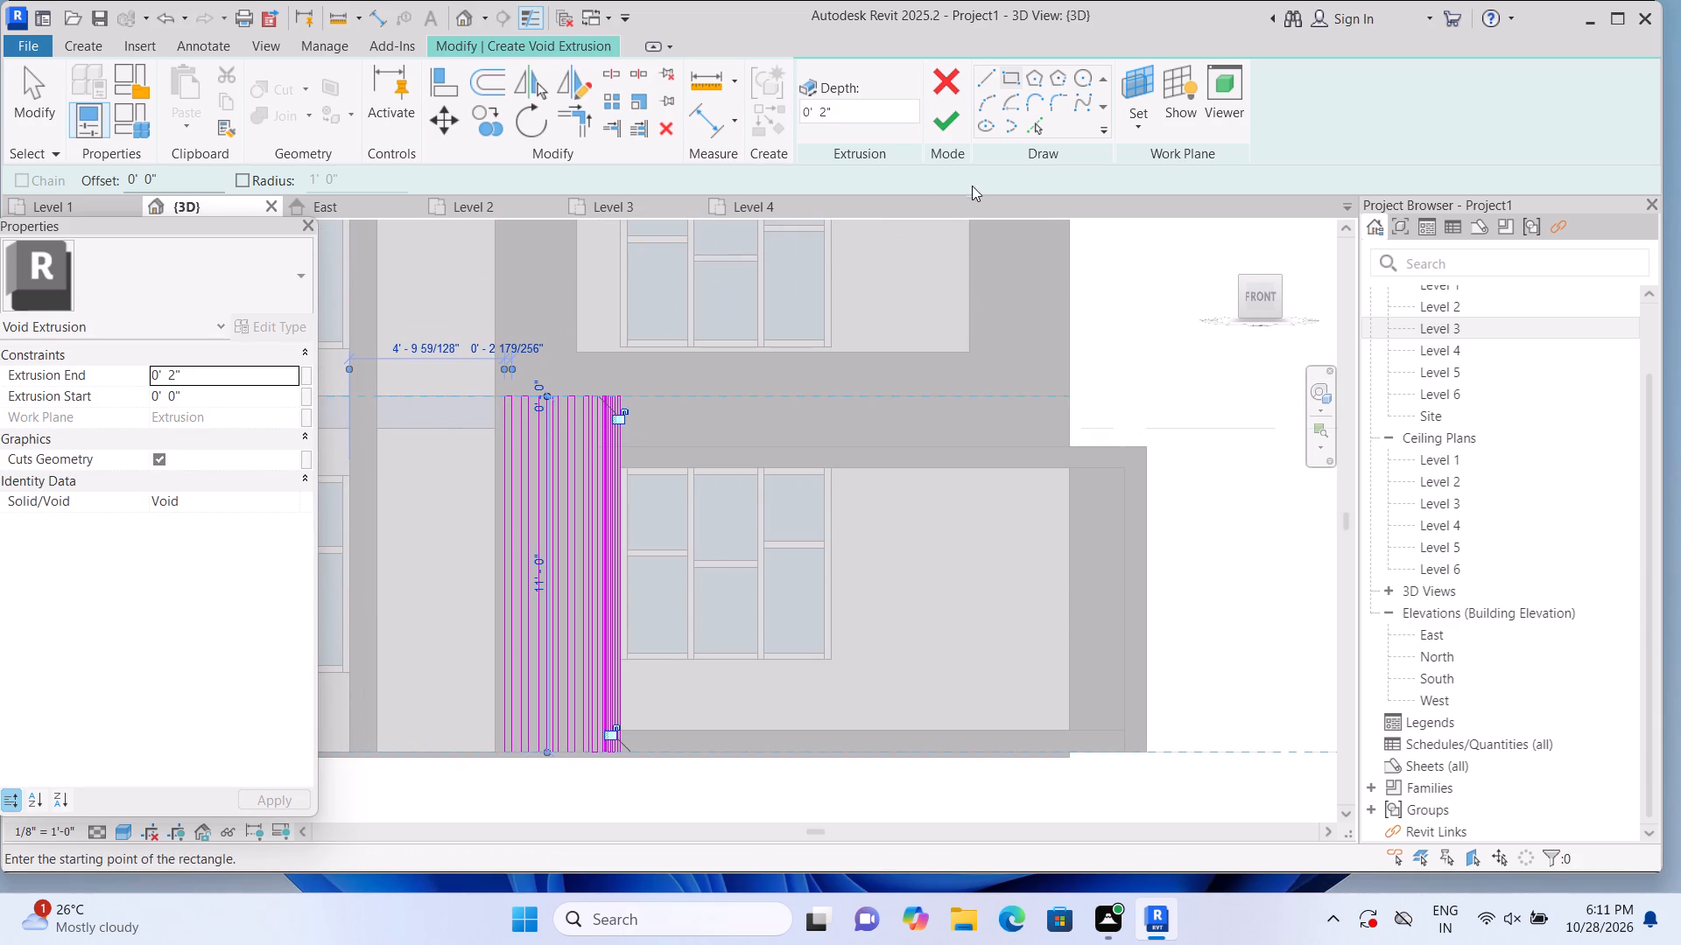
{"action": "left_click", "coordinate": [954, 129]}
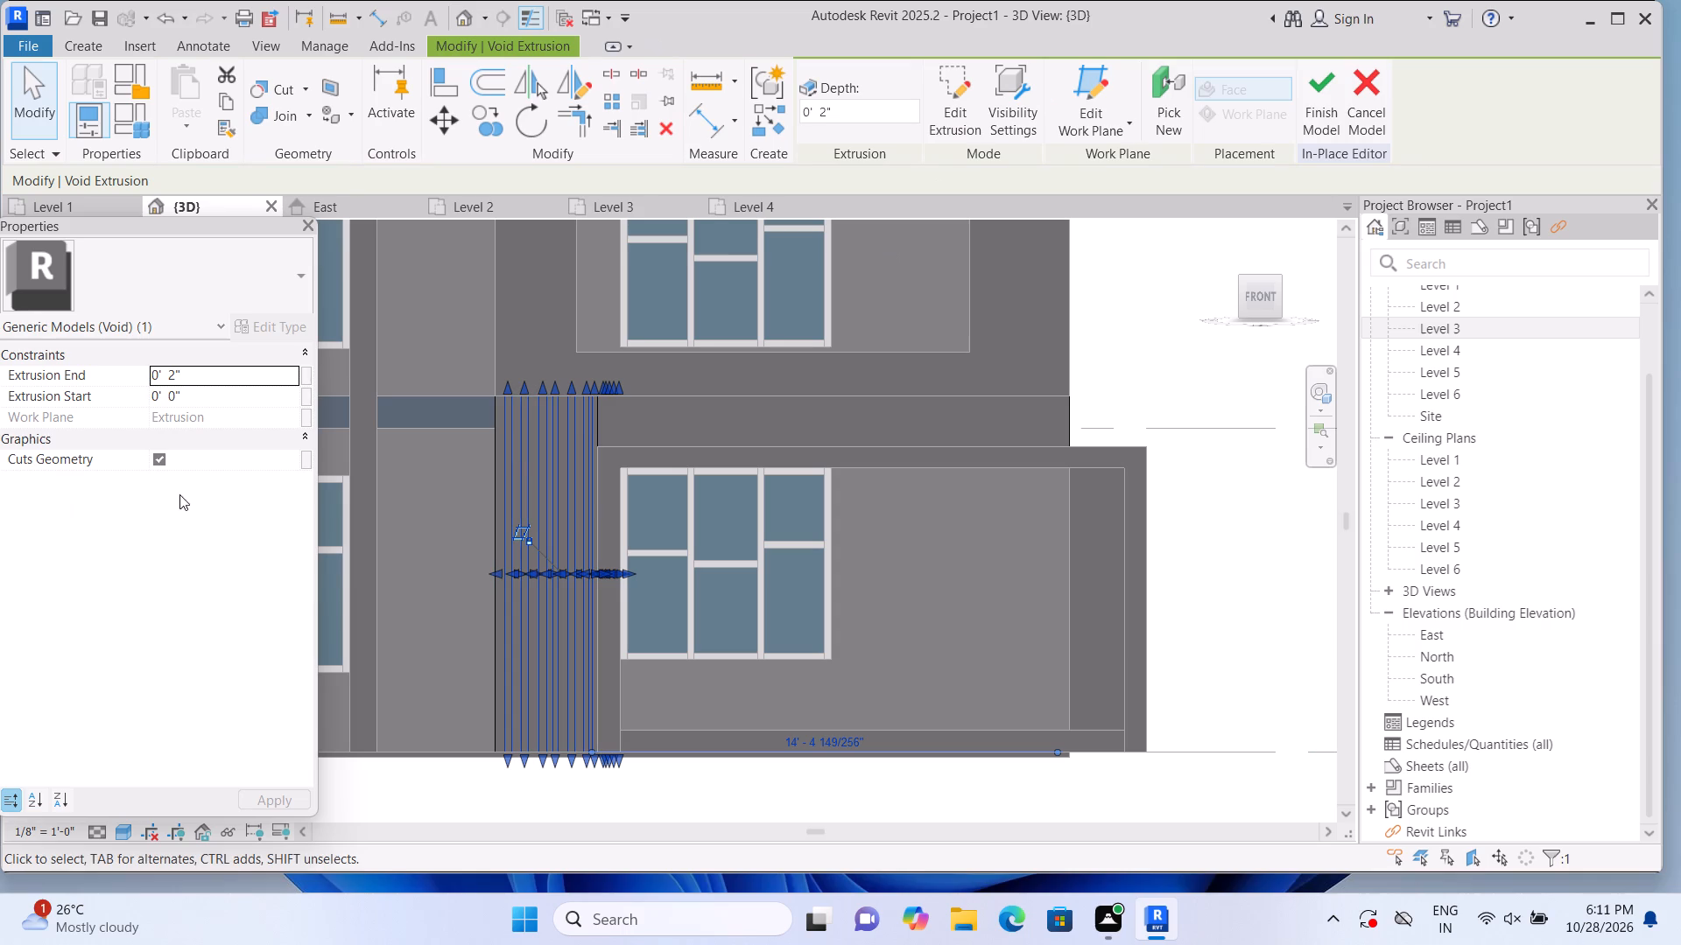
{"action": "left_click", "coordinate": [242, 380]}
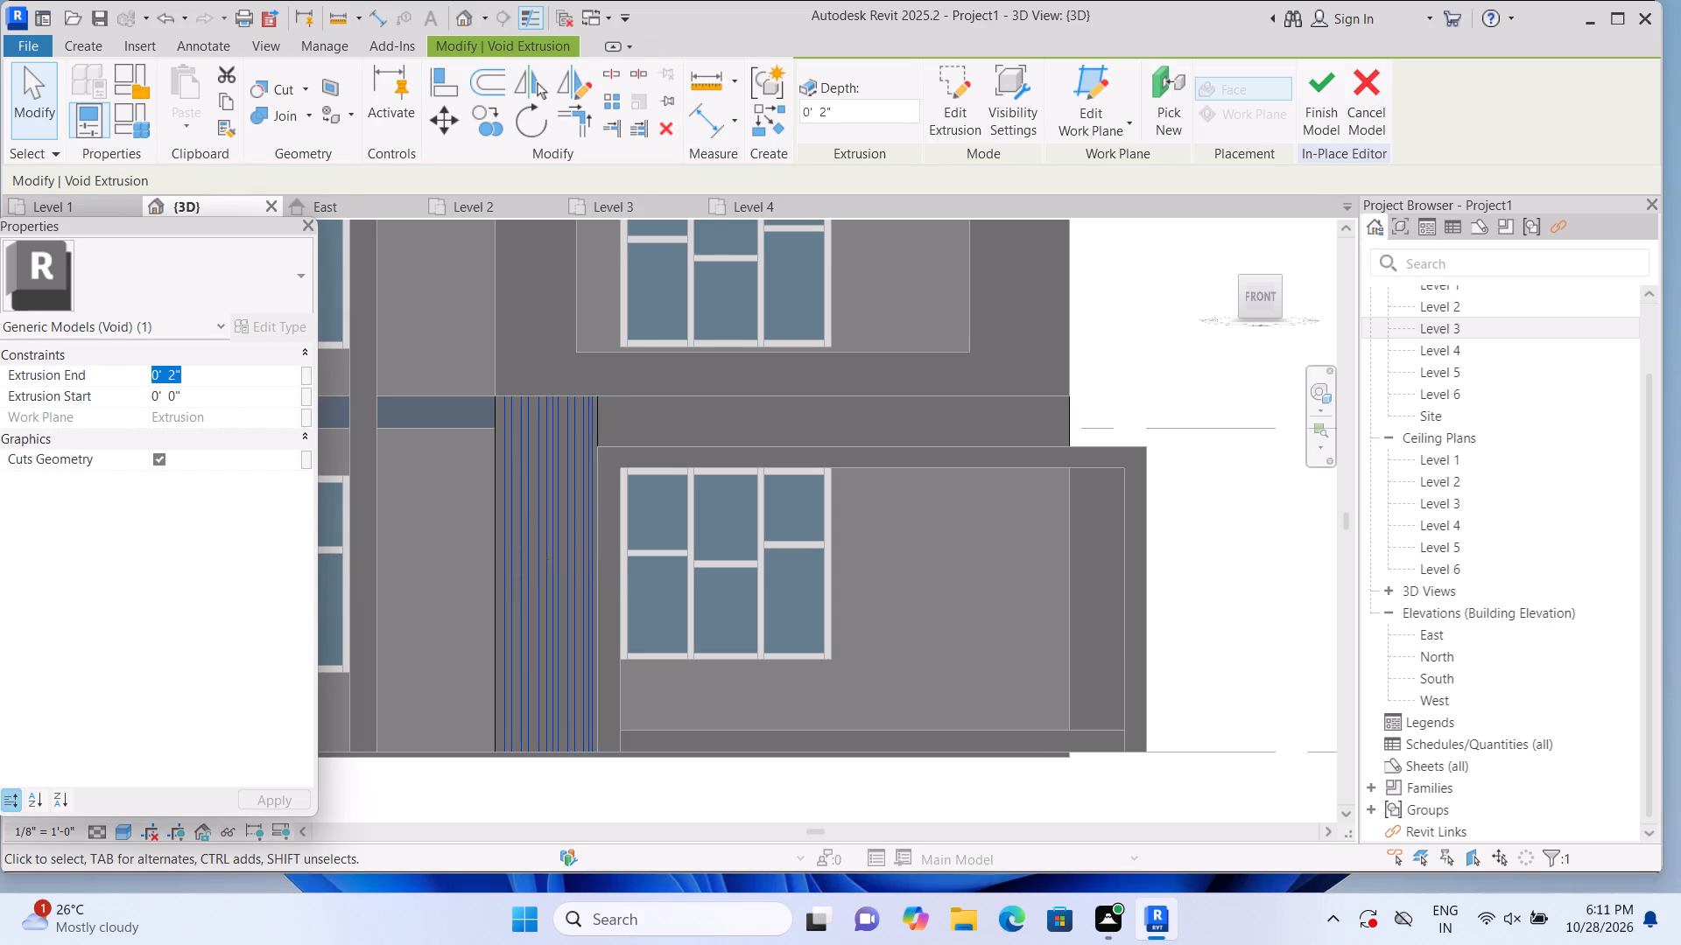
{"action": "key", "text": "BackSpace"}
{"action": "type", "text": "7\""}
{"action": "key", "text": "Return"}
{"action": "scroll", "coordinate": [338, 449], "scroll_direction": "down", "scroll_amount": 1}
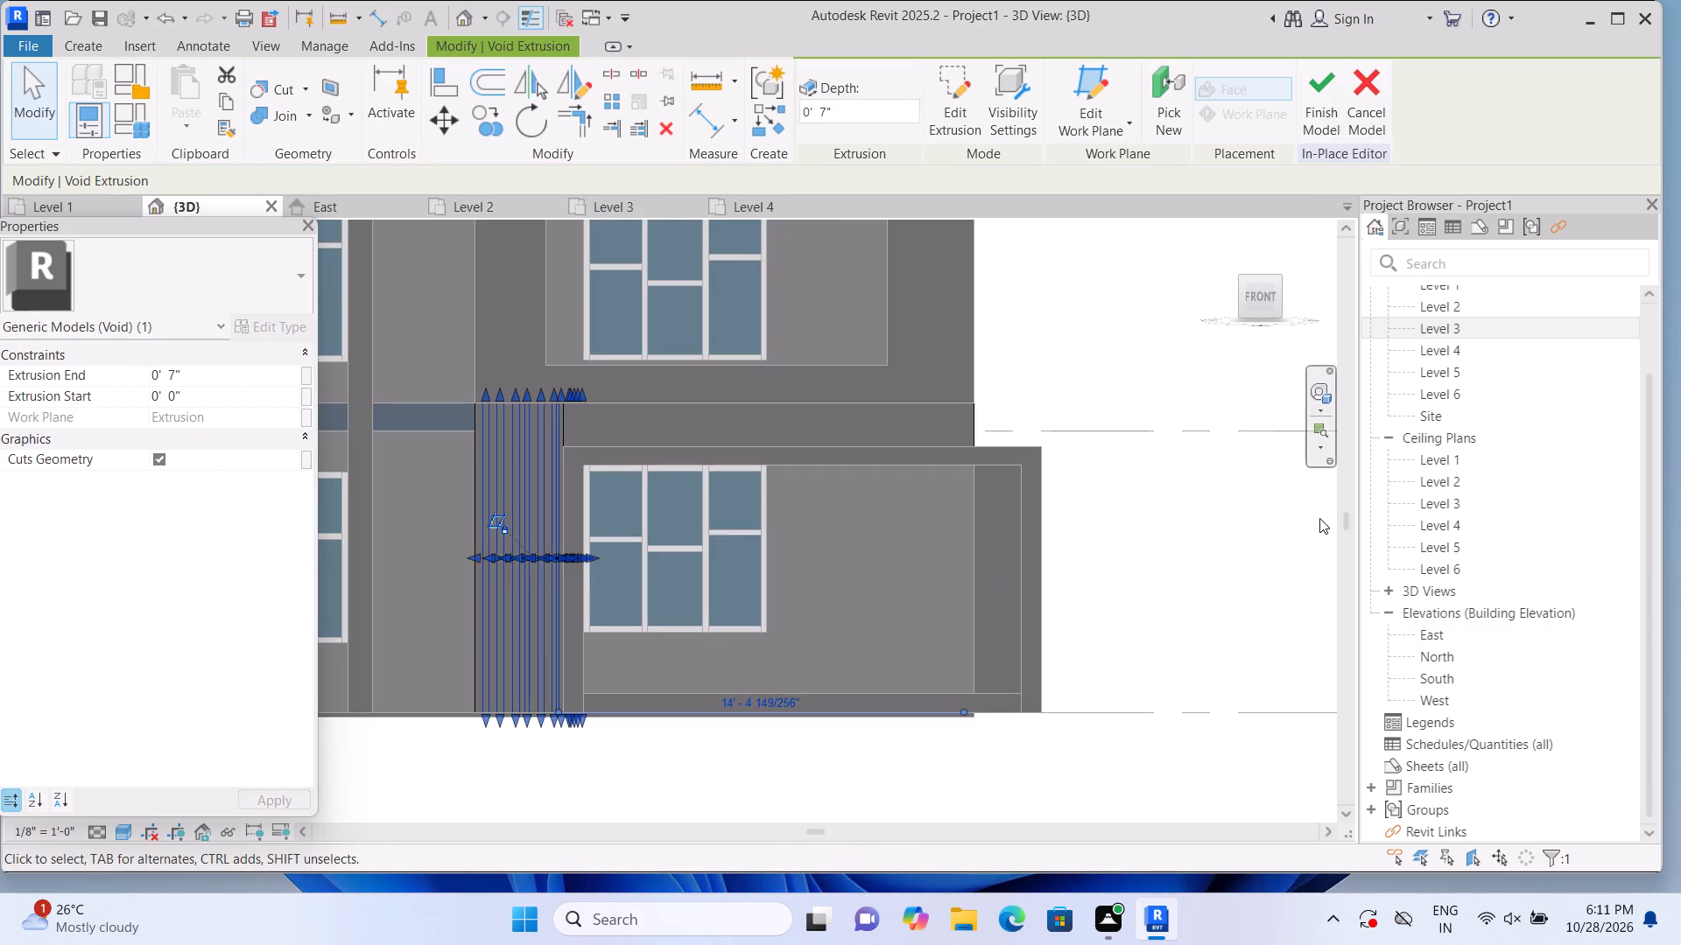
{"action": "left_click", "coordinate": [1263, 530]}
Examine the grooves in the side panel beside the ground-floor window surround from the home 3D view.
{"action": "left_click", "coordinate": [1218, 233]}
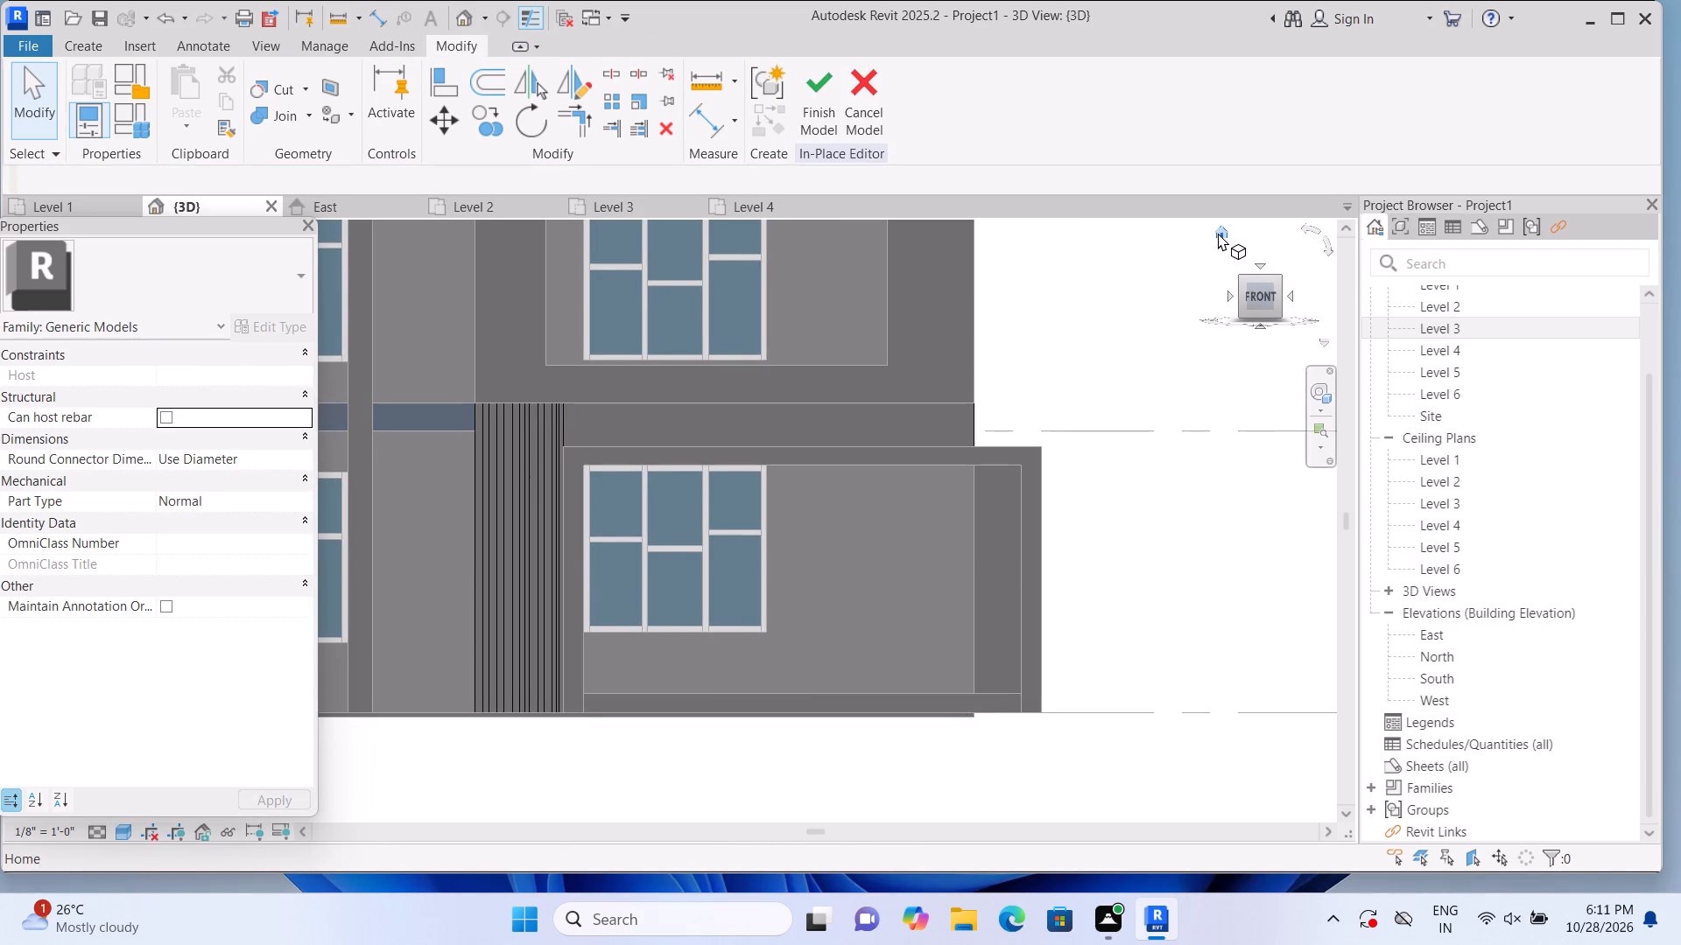
{"action": "scroll", "coordinate": [487, 612], "scroll_direction": "up", "scroll_amount": 4}
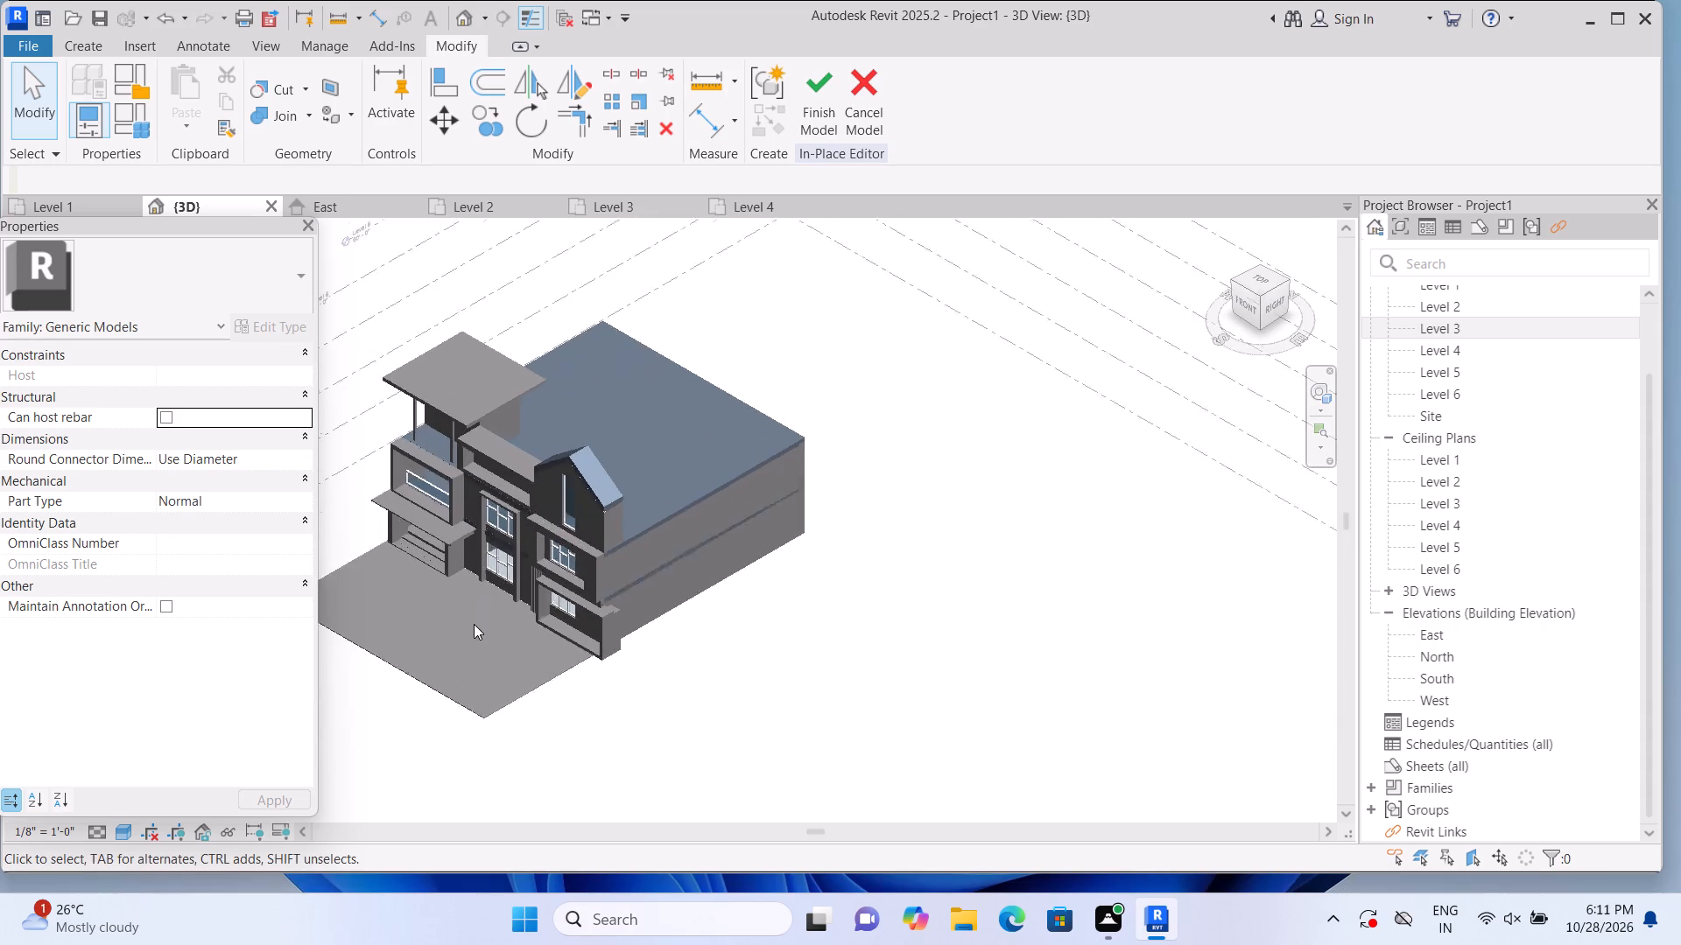
{"action": "scroll", "coordinate": [474, 624], "scroll_direction": "up", "scroll_amount": 8}
{"action": "scroll", "coordinate": [556, 634], "scroll_direction": "up", "scroll_amount": 3}
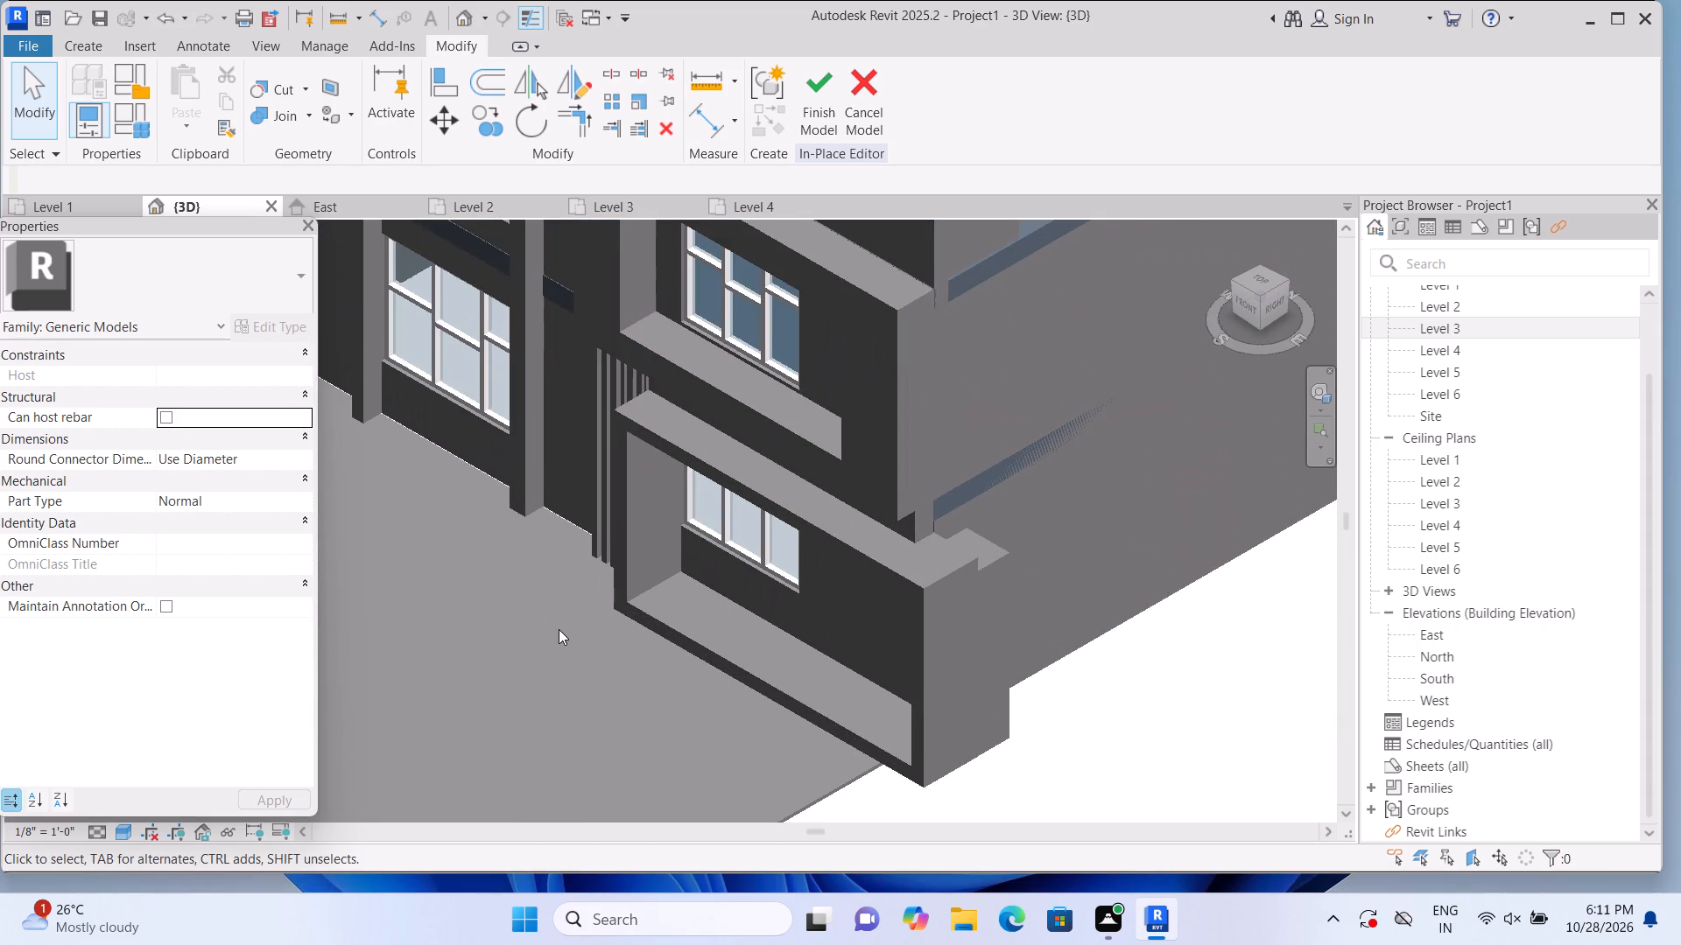
{"action": "scroll", "coordinate": [559, 629], "scroll_direction": "down", "scroll_amount": 2}
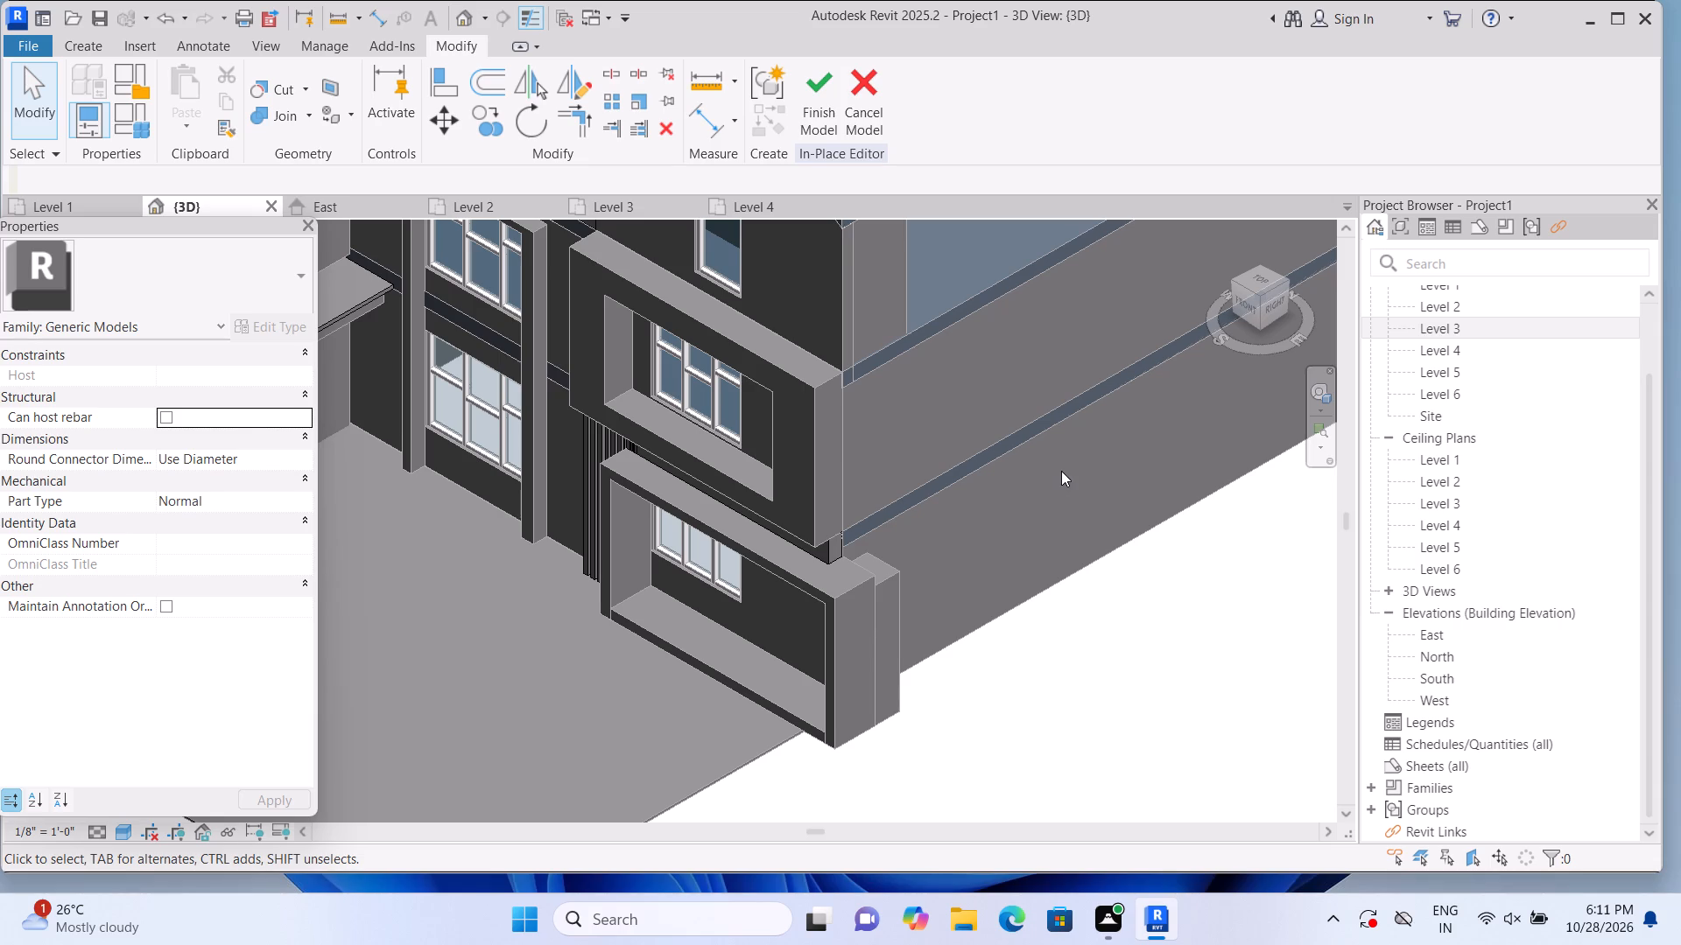
Examine the building from the home 3D view and the front view, including the grooves beside the ground-floor window surround.
{"action": "left_click", "coordinate": [1220, 232]}
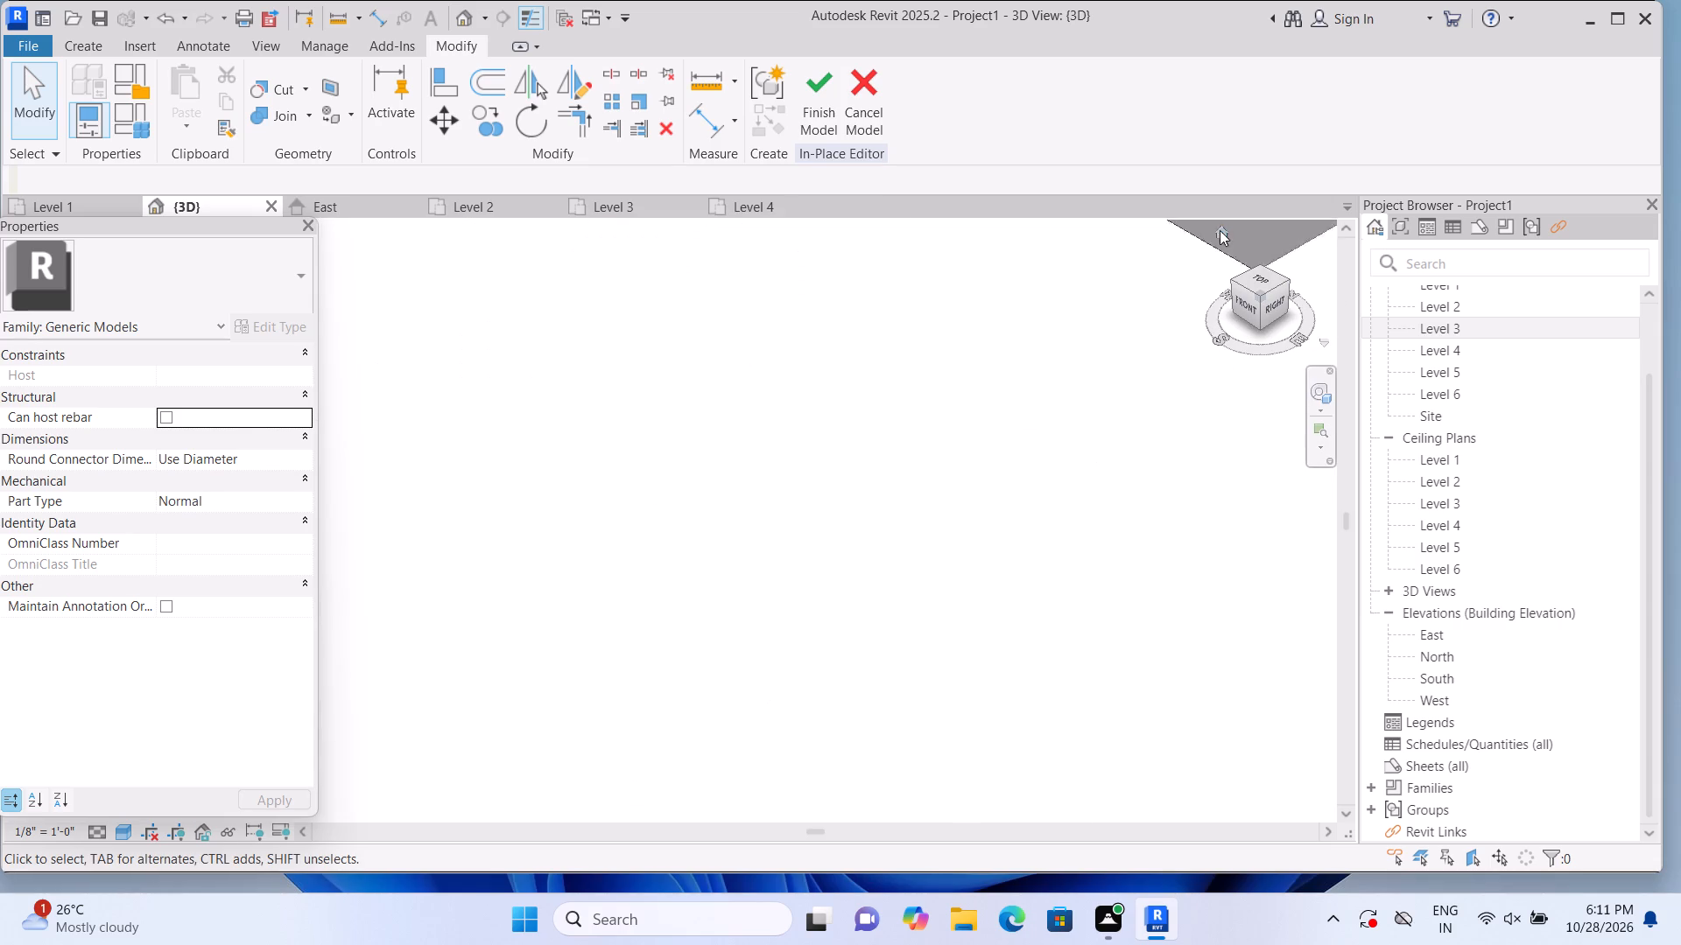
{"action": "scroll", "coordinate": [405, 586], "scroll_direction": "up", "scroll_amount": 6}
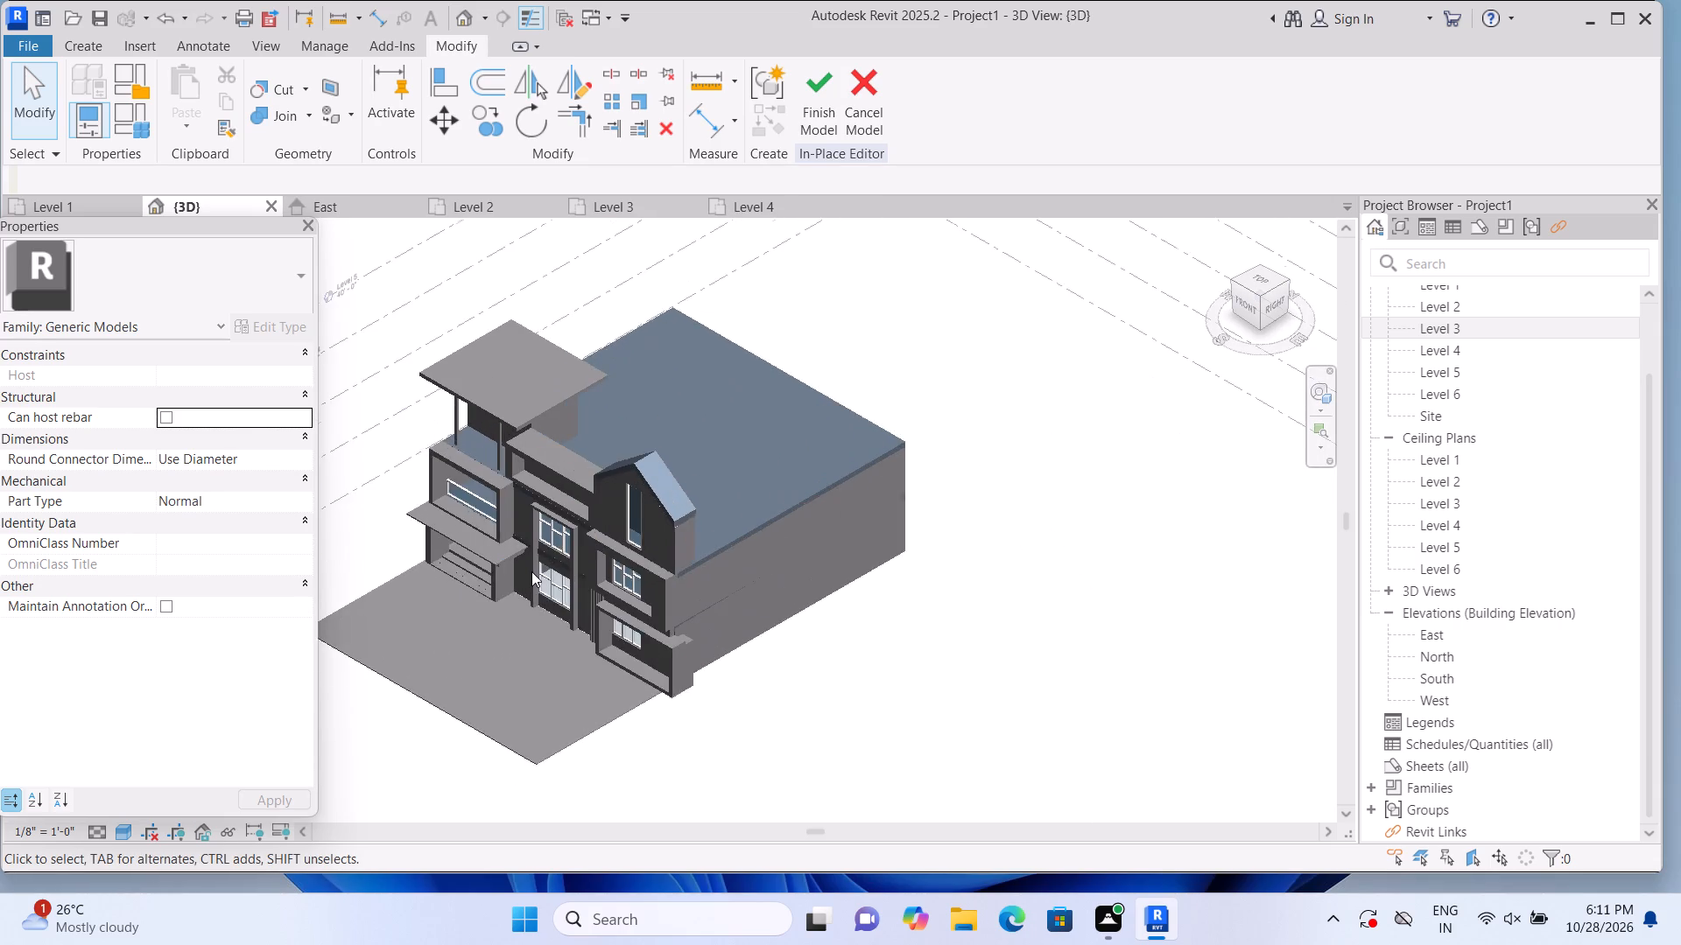
{"action": "scroll", "coordinate": [531, 571], "scroll_direction": "up", "scroll_amount": 2}
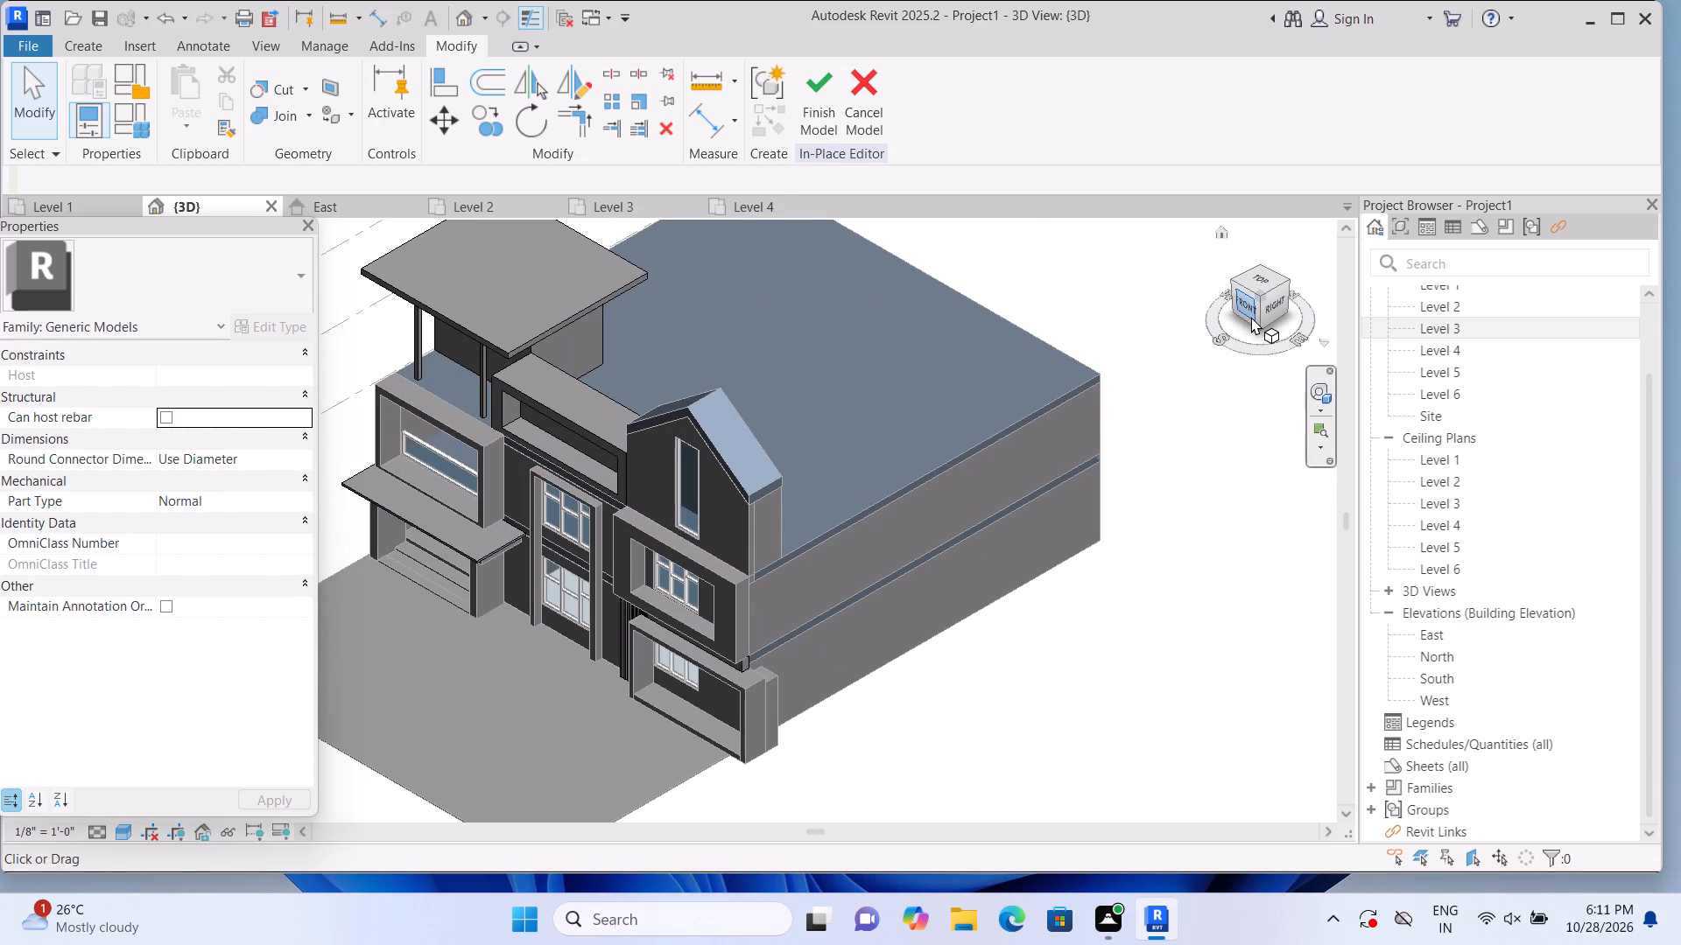
{"action": "left_click", "coordinate": [1251, 315]}
{"action": "scroll", "coordinate": [570, 573], "scroll_direction": "up", "scroll_amount": 2}
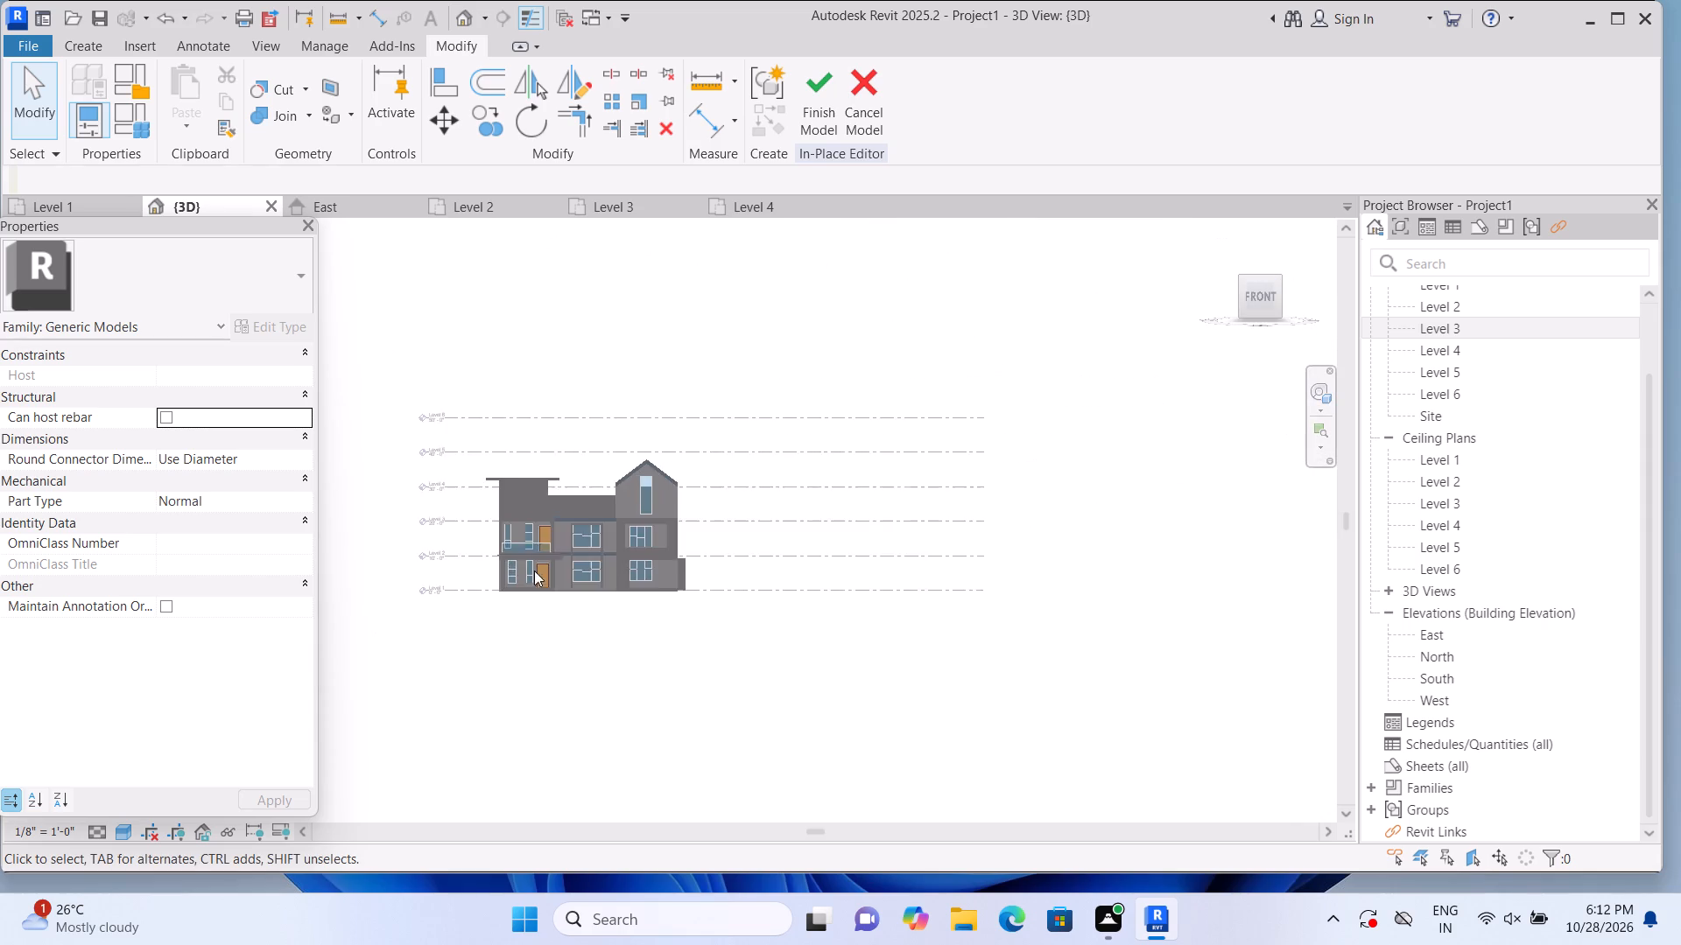
{"action": "scroll", "coordinate": [534, 570], "scroll_direction": "up", "scroll_amount": 5}
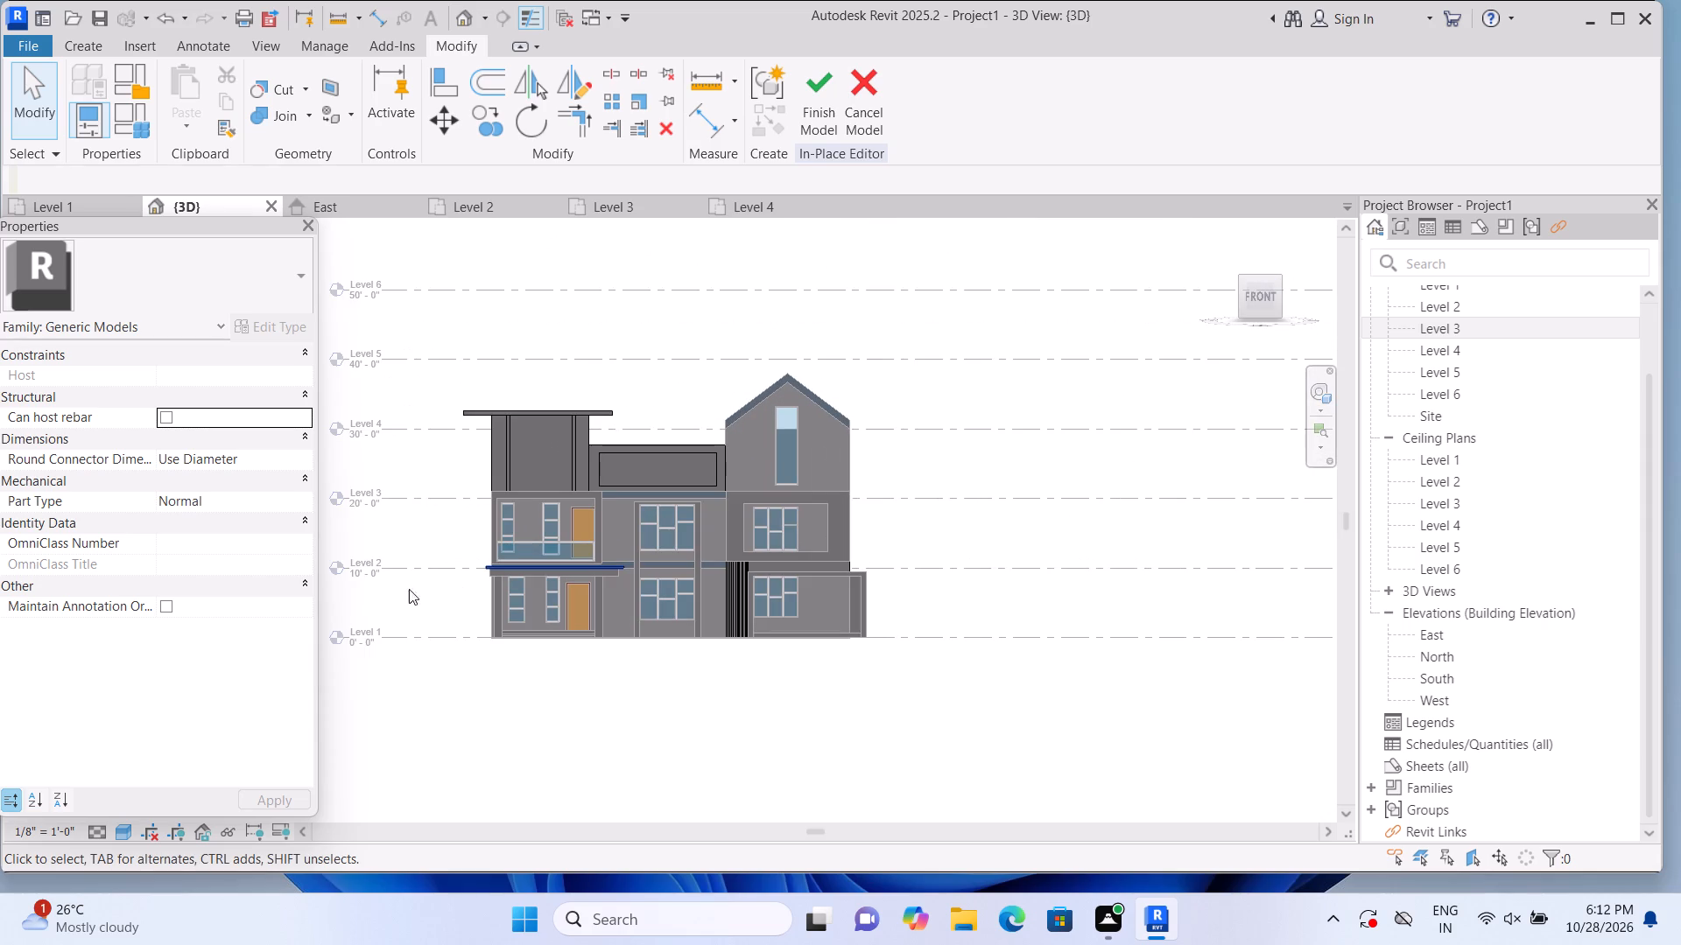
{"action": "middle_click_drag", "start_coordinate": [444, 705], "coordinate": [544, 721]}
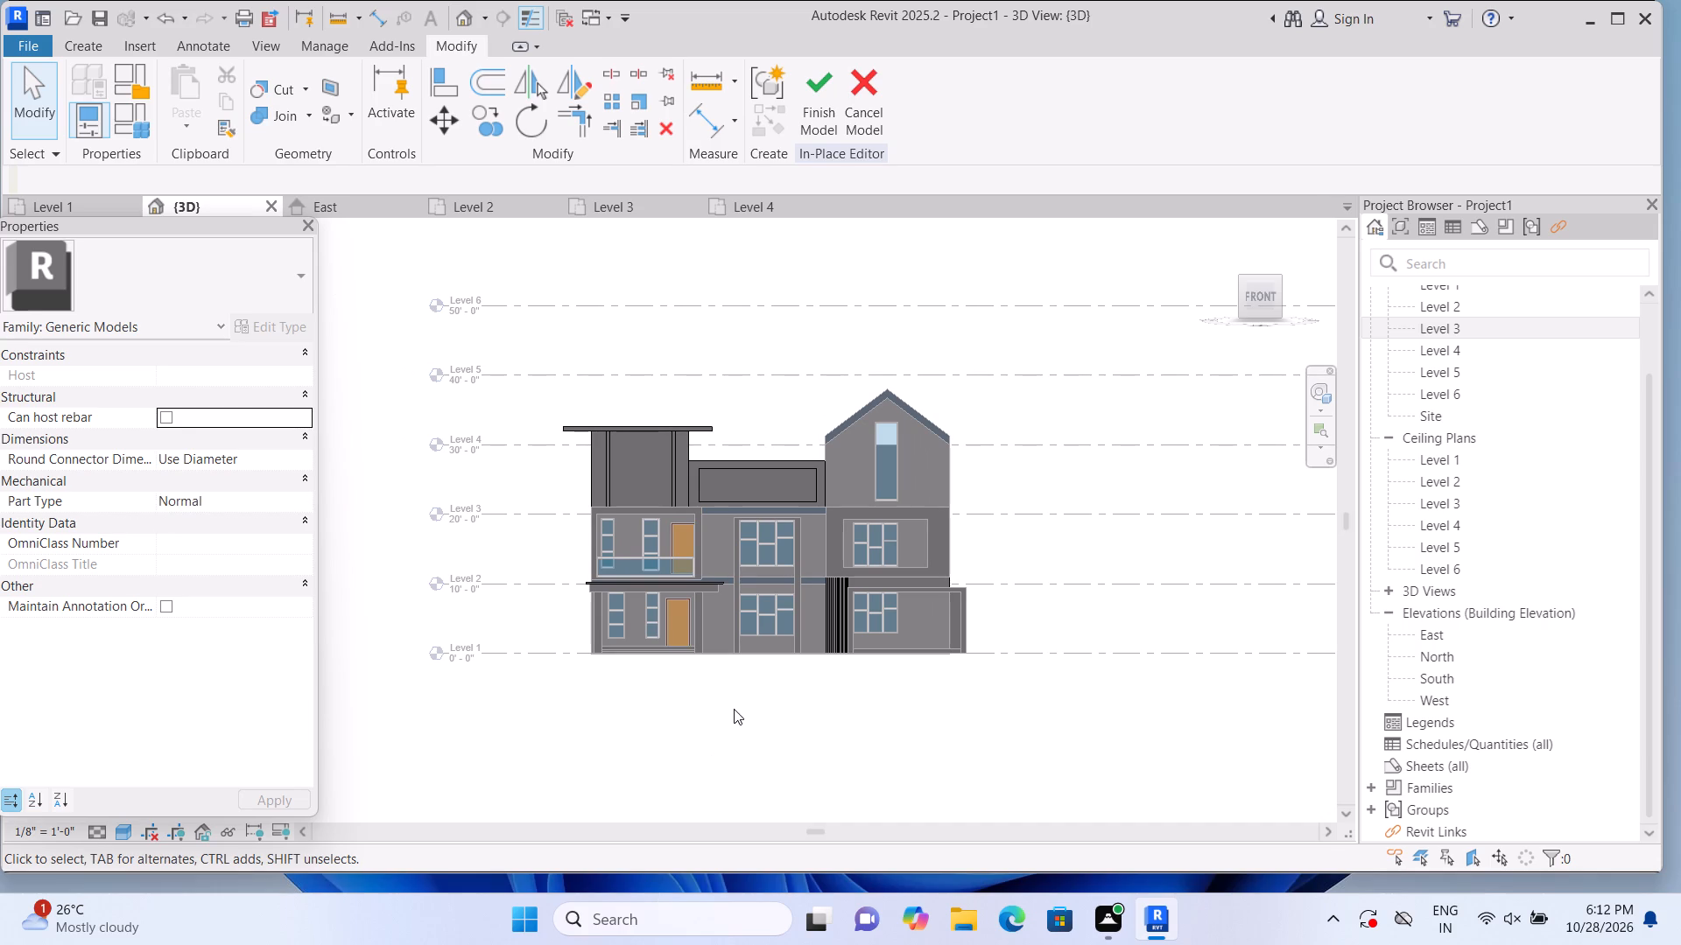
{"action": "scroll", "coordinate": [731, 721], "scroll_direction": "up", "scroll_amount": 3}
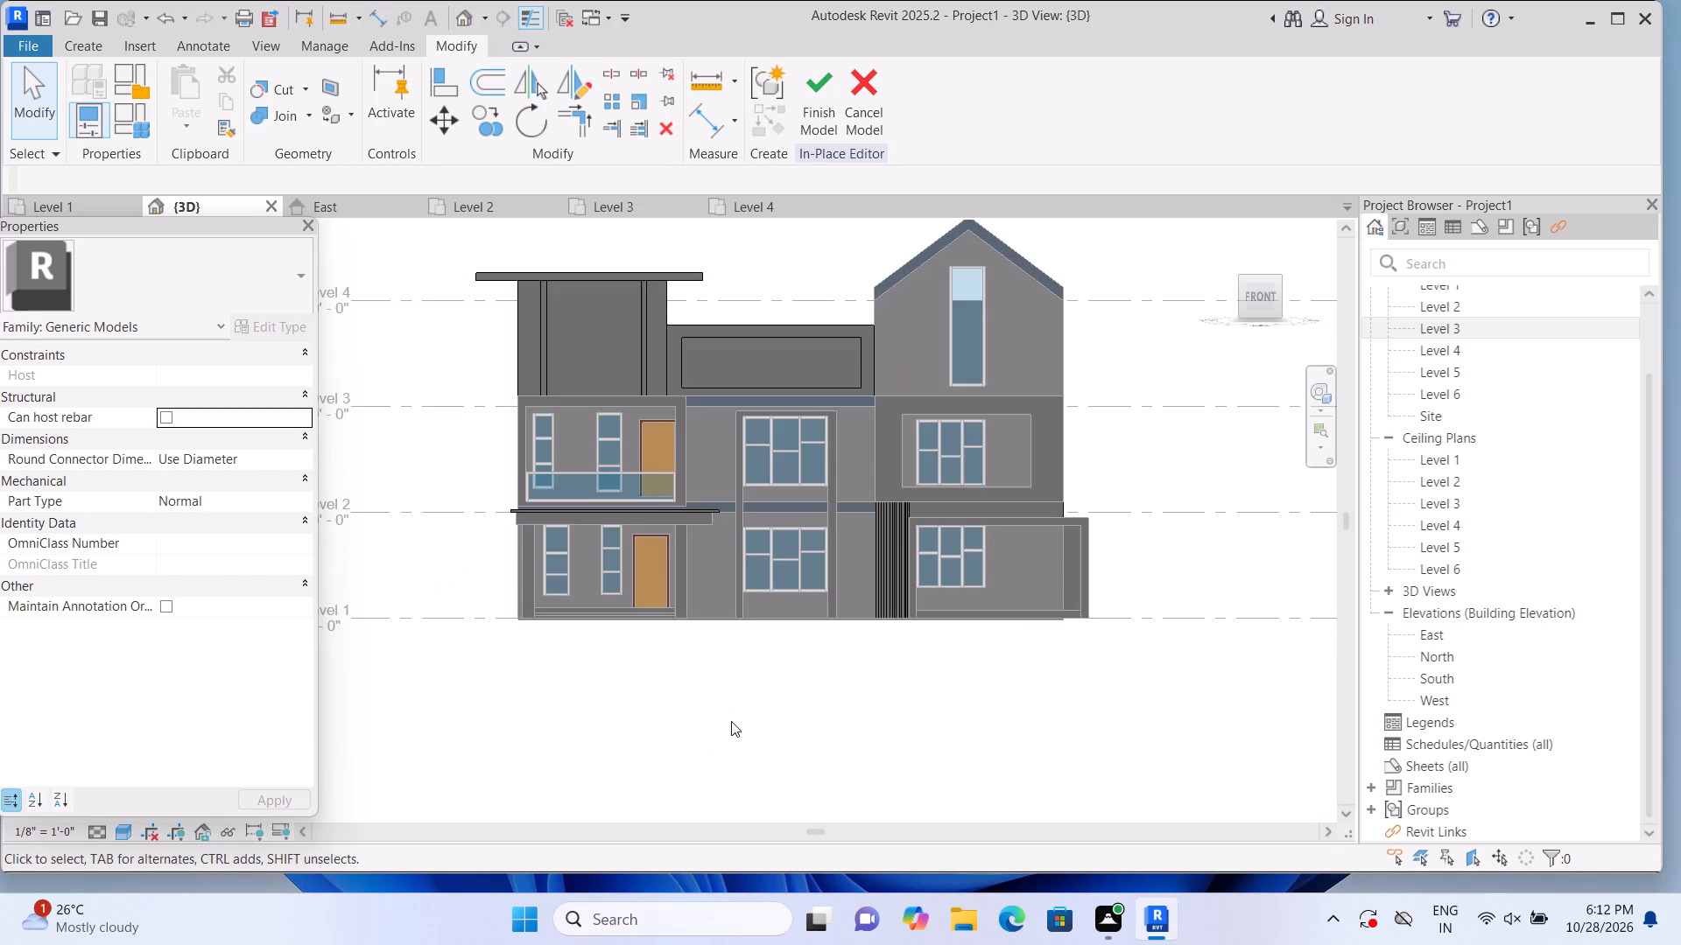
{"action": "scroll", "coordinate": [731, 721], "scroll_direction": "down", "scroll_amount": 1}
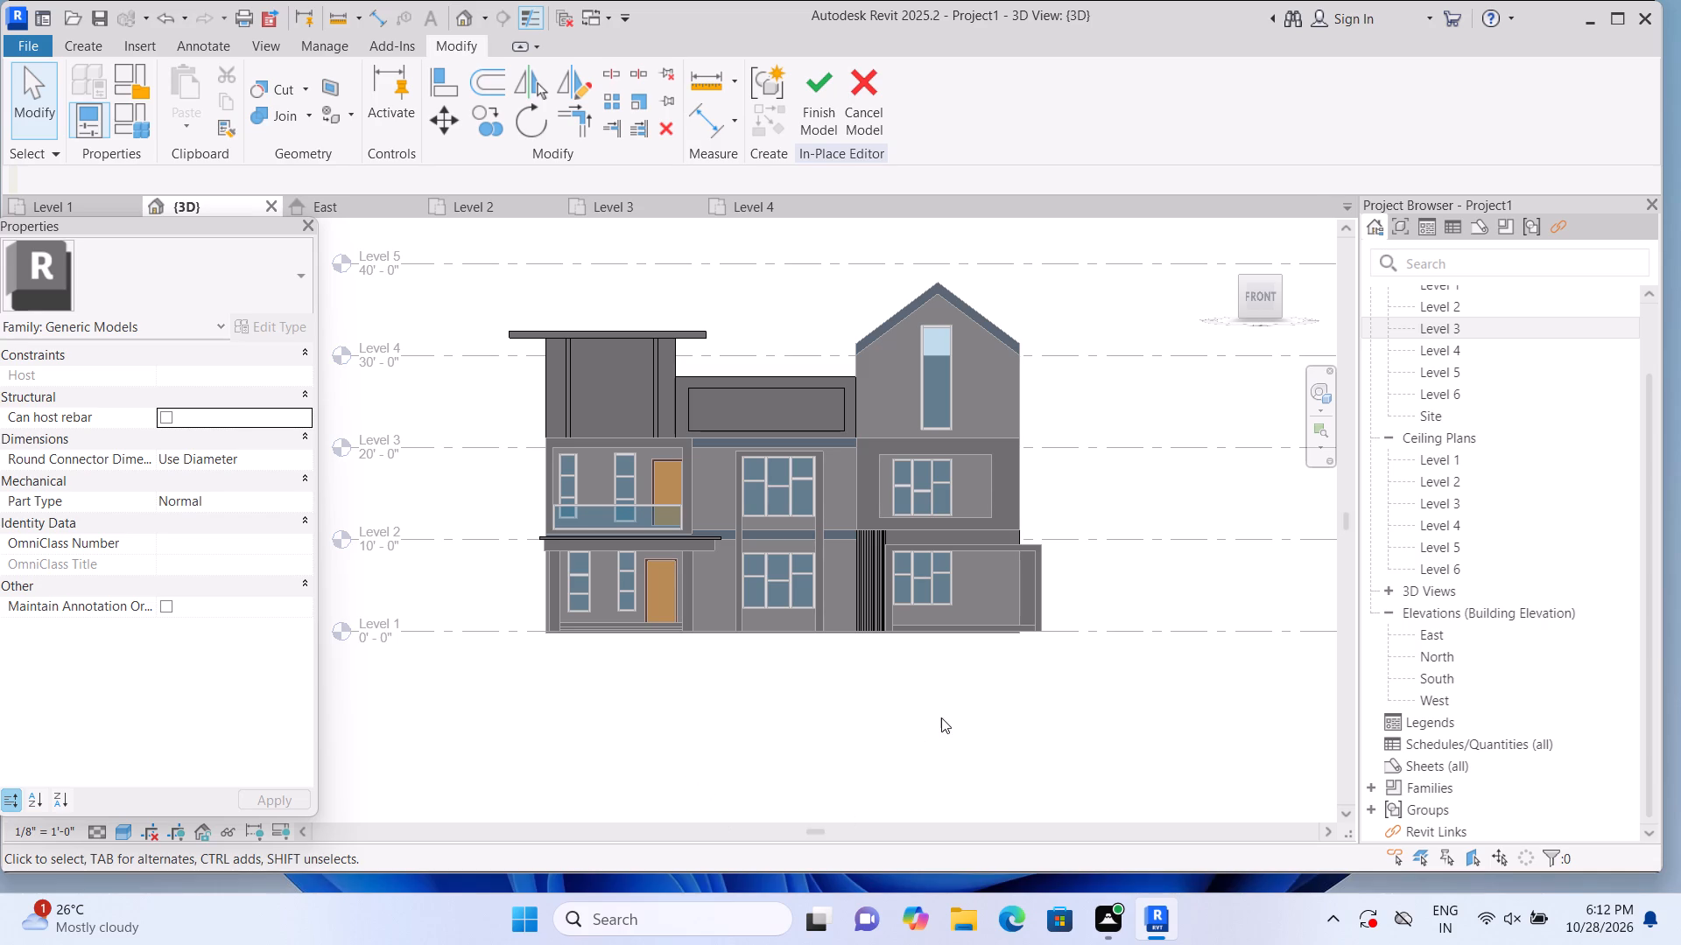
{"action": "scroll", "coordinate": [927, 594], "scroll_direction": "up", "scroll_amount": 5}
{"action": "scroll", "coordinate": [859, 643], "scroll_direction": "up", "scroll_amount": 2}
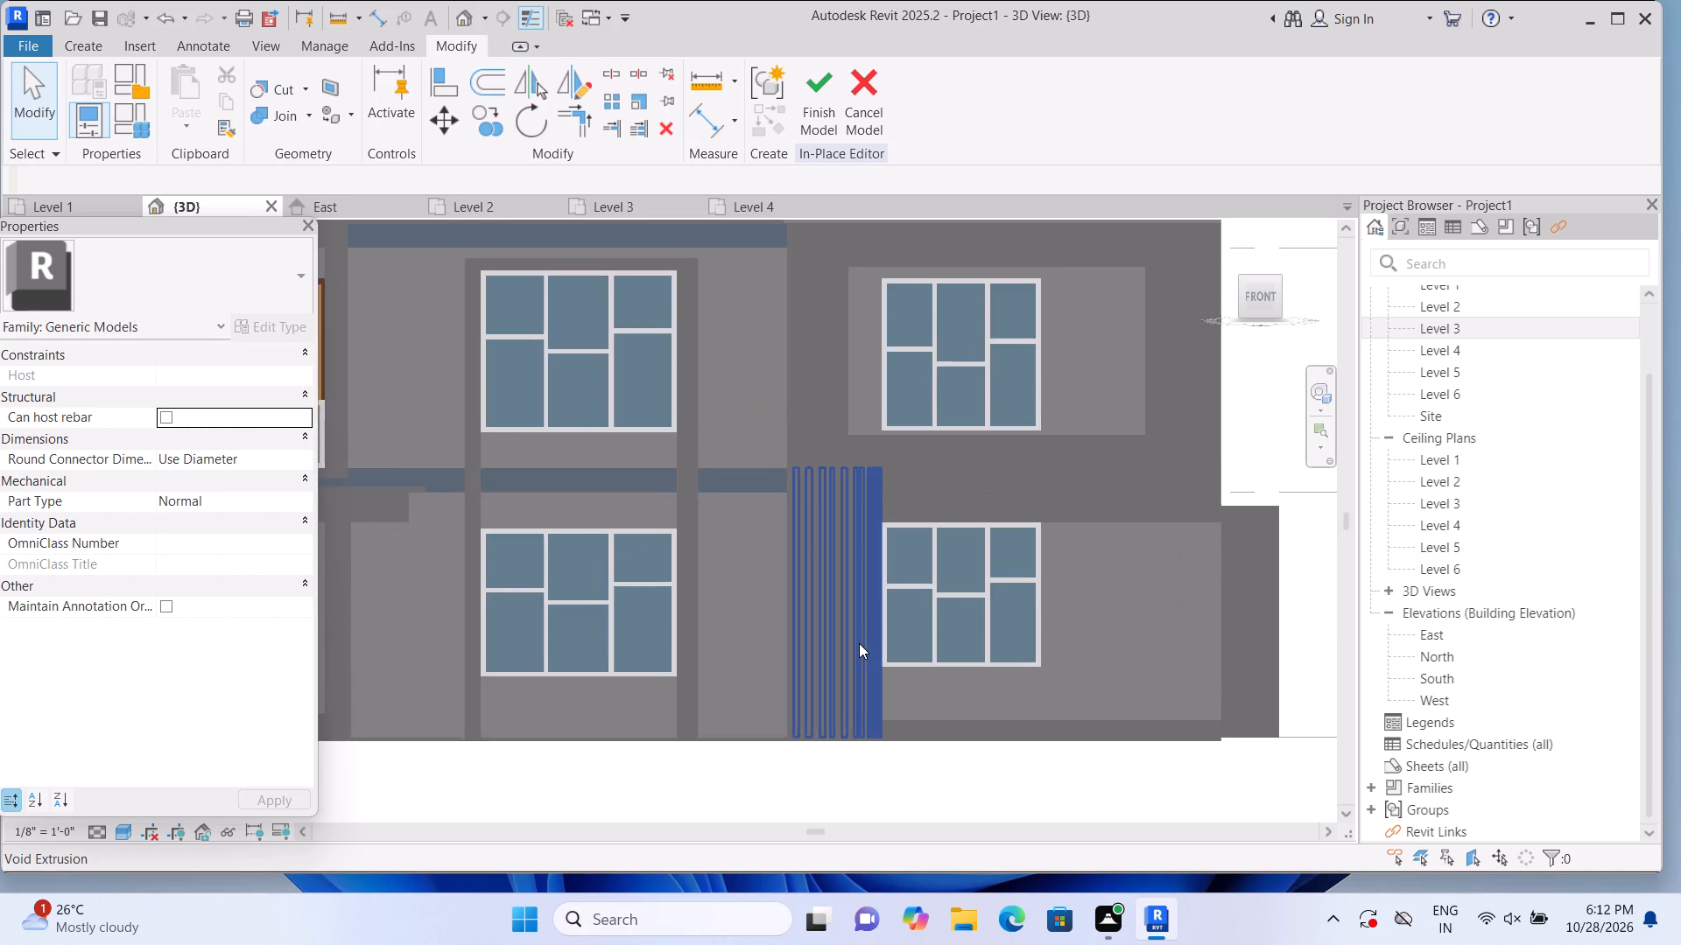
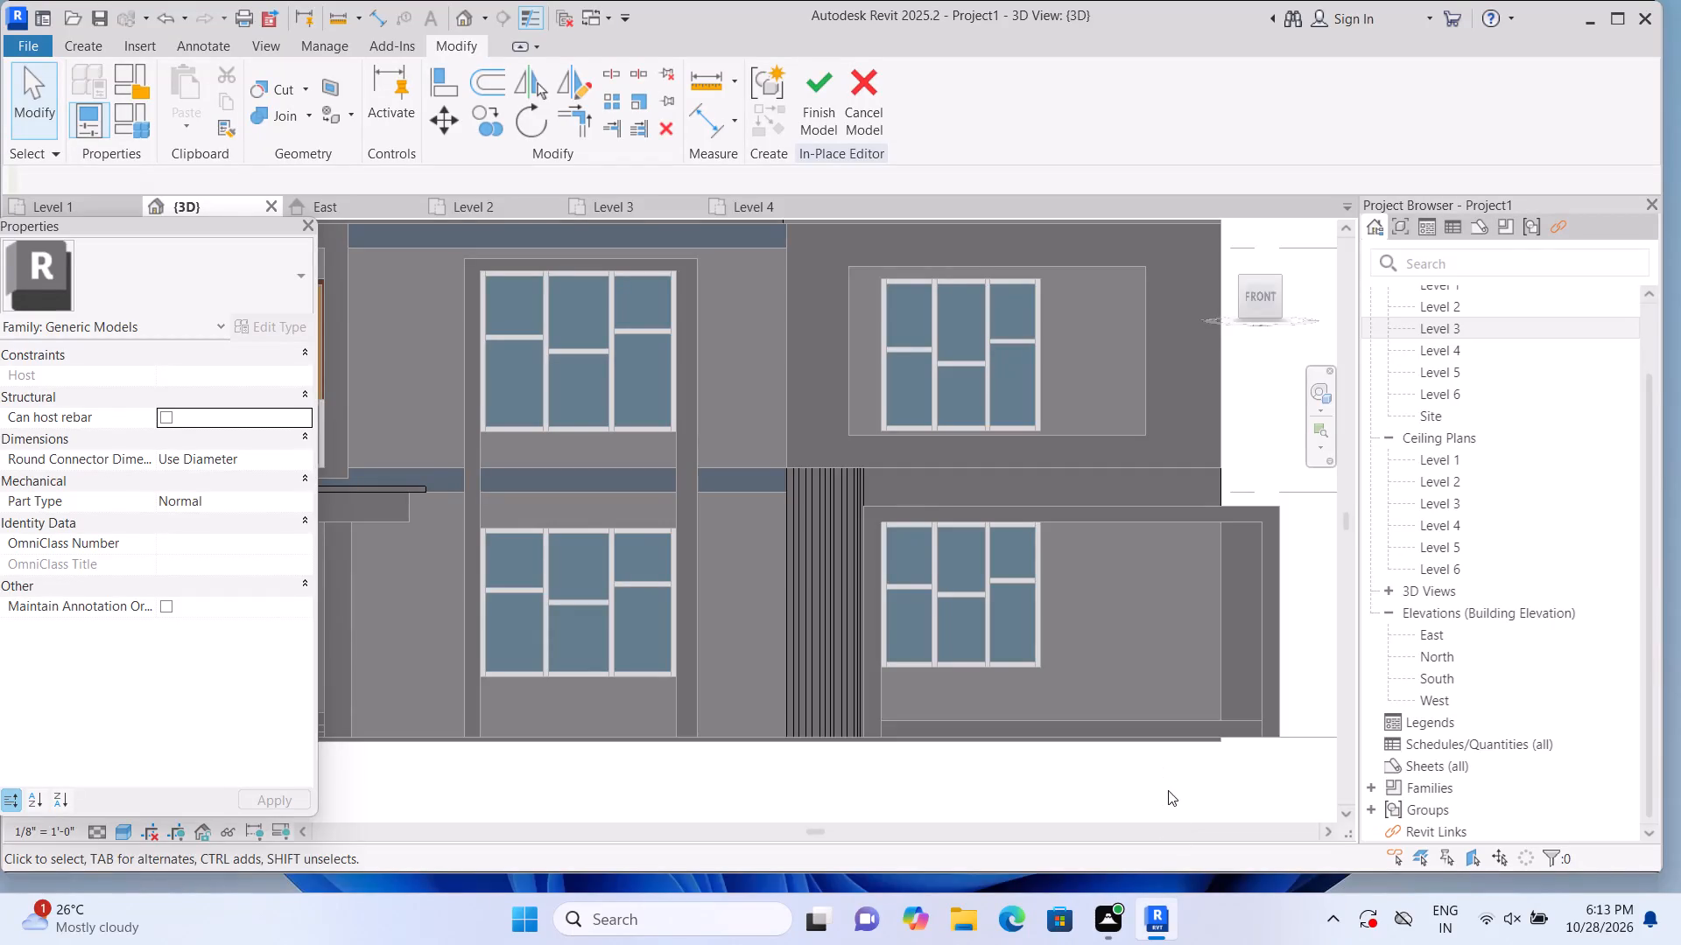
Start a void extrusion and set its work plane to the front face of the horizontal band above the lower-storey window beside the grooved panel.
{"action": "middle_click_drag", "start_coordinate": [1164, 790], "coordinate": [1122, 817]}
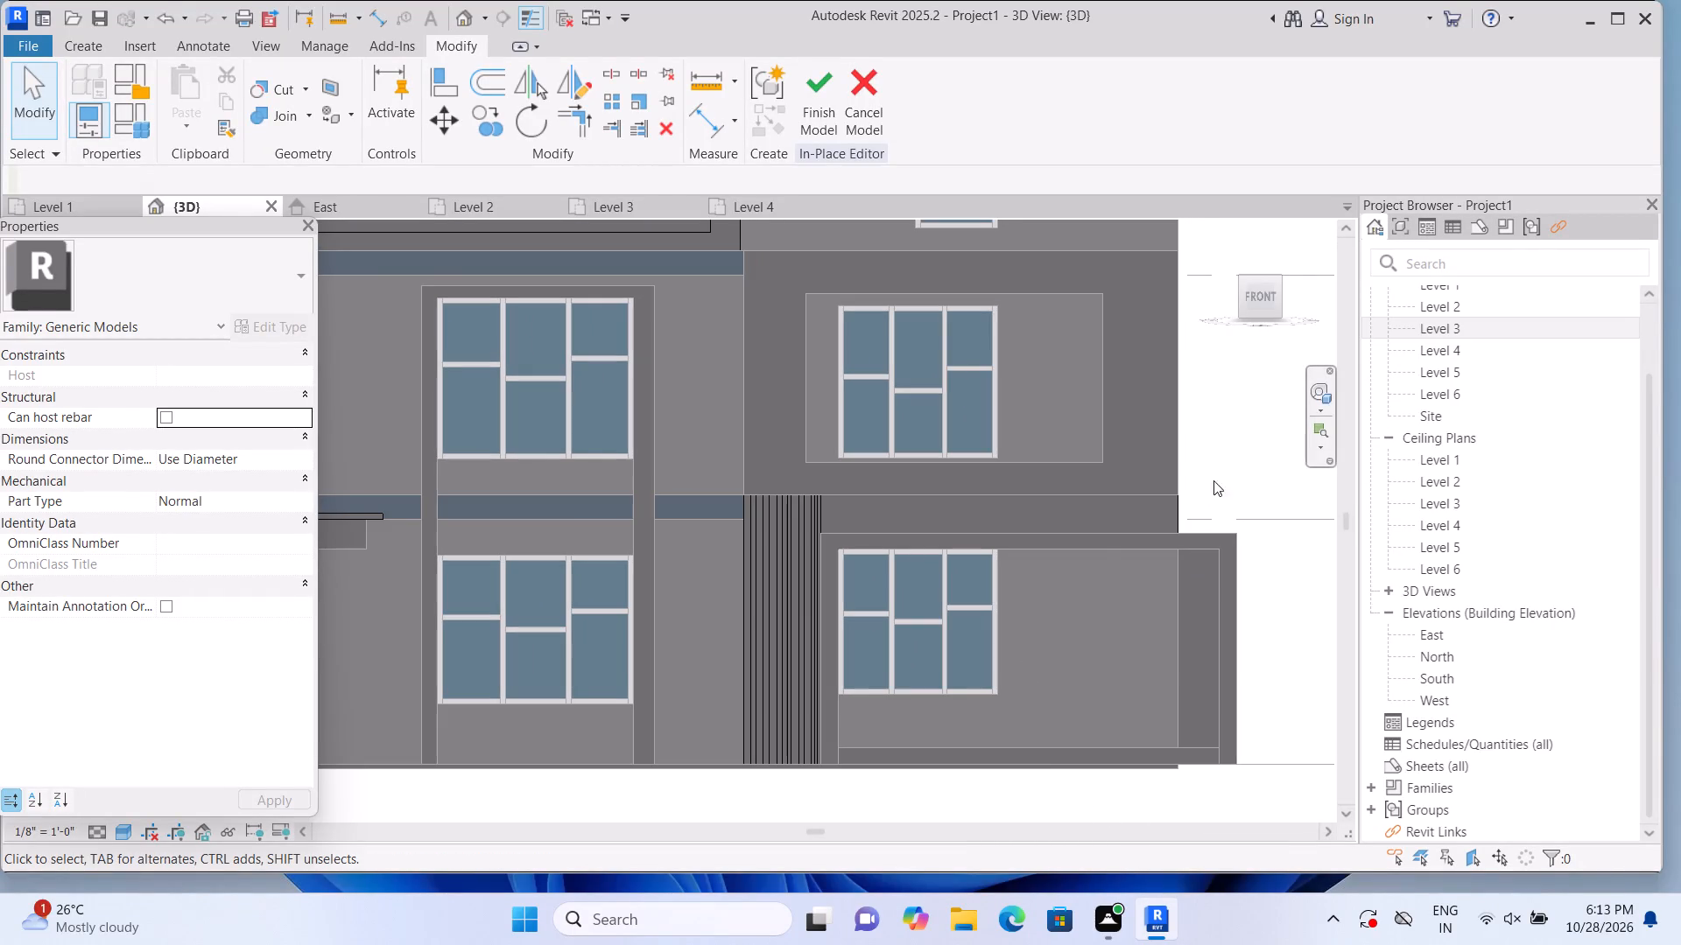
{"action": "scroll", "coordinate": [866, 536], "scroll_direction": "up", "scroll_amount": 4}
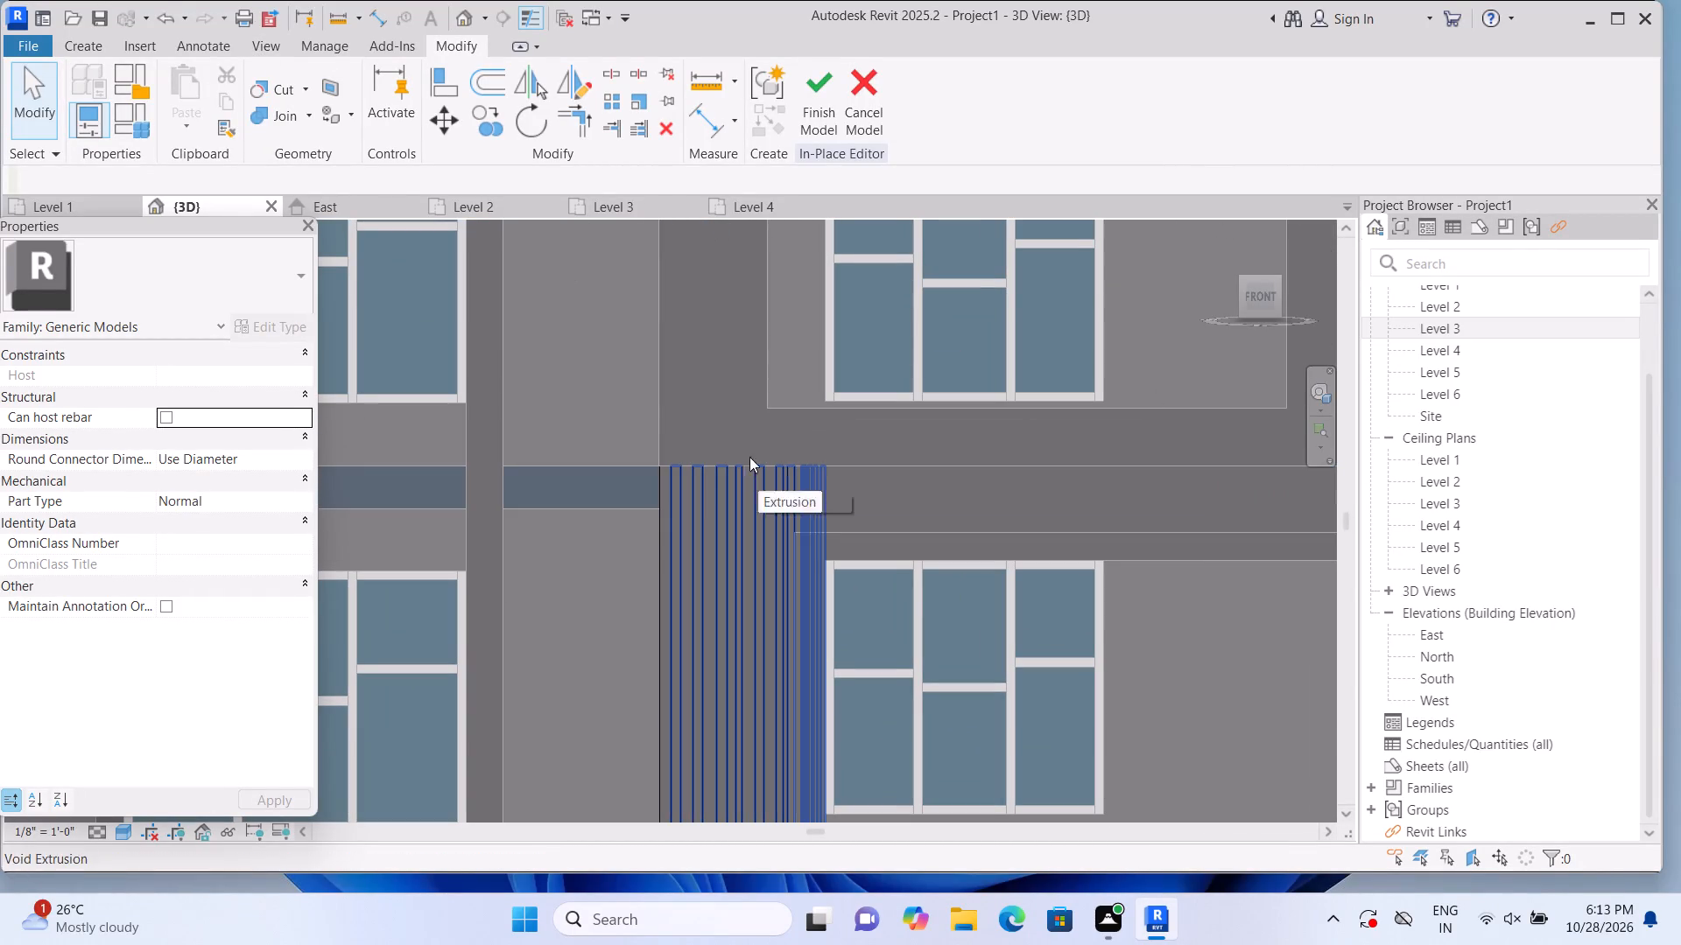
{"action": "left_click", "coordinate": [83, 46]}
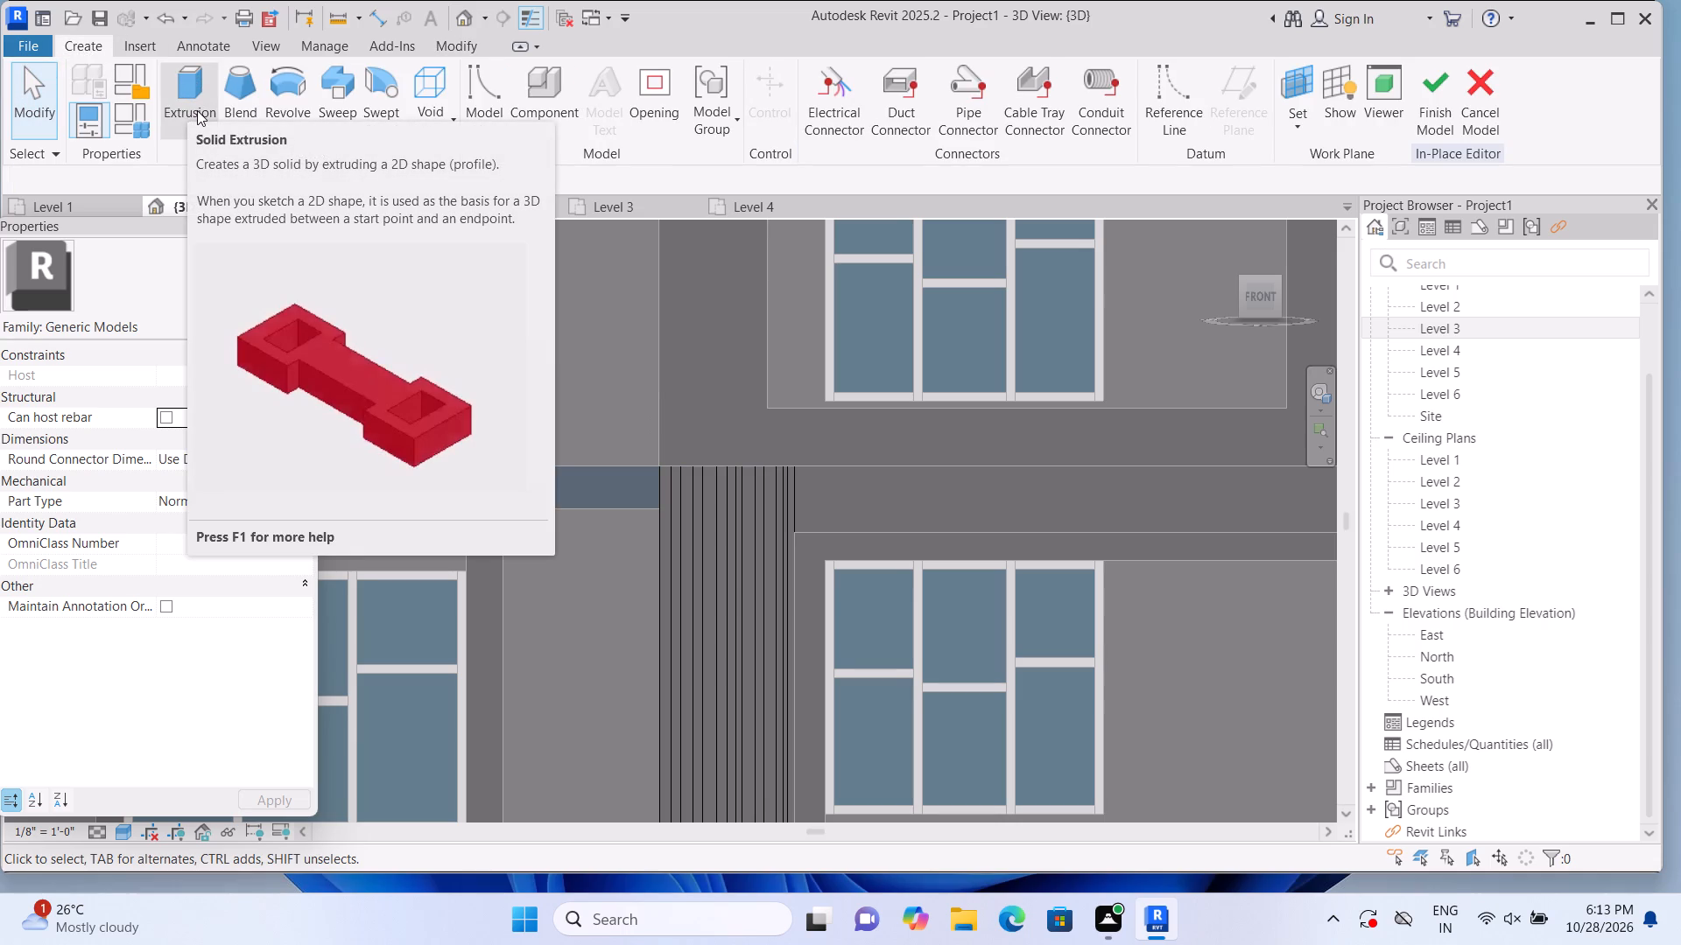
{"action": "left_click", "coordinate": [449, 101]}
{"action": "left_click", "coordinate": [459, 177]}
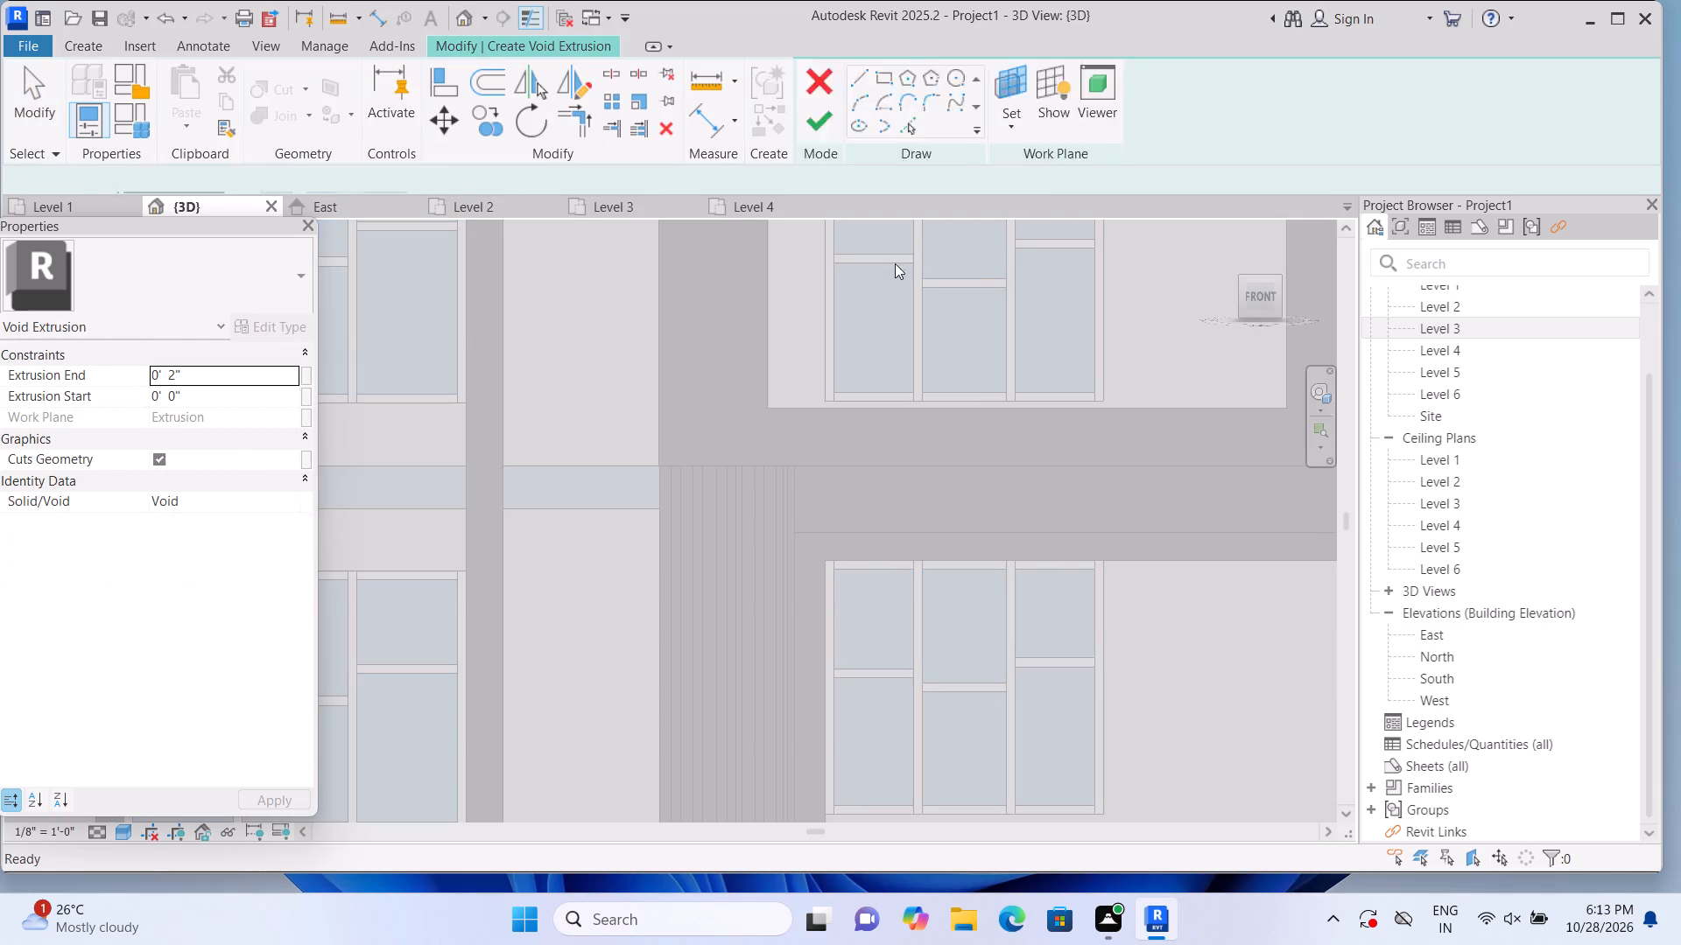
{"action": "left_click", "coordinate": [1147, 128]}
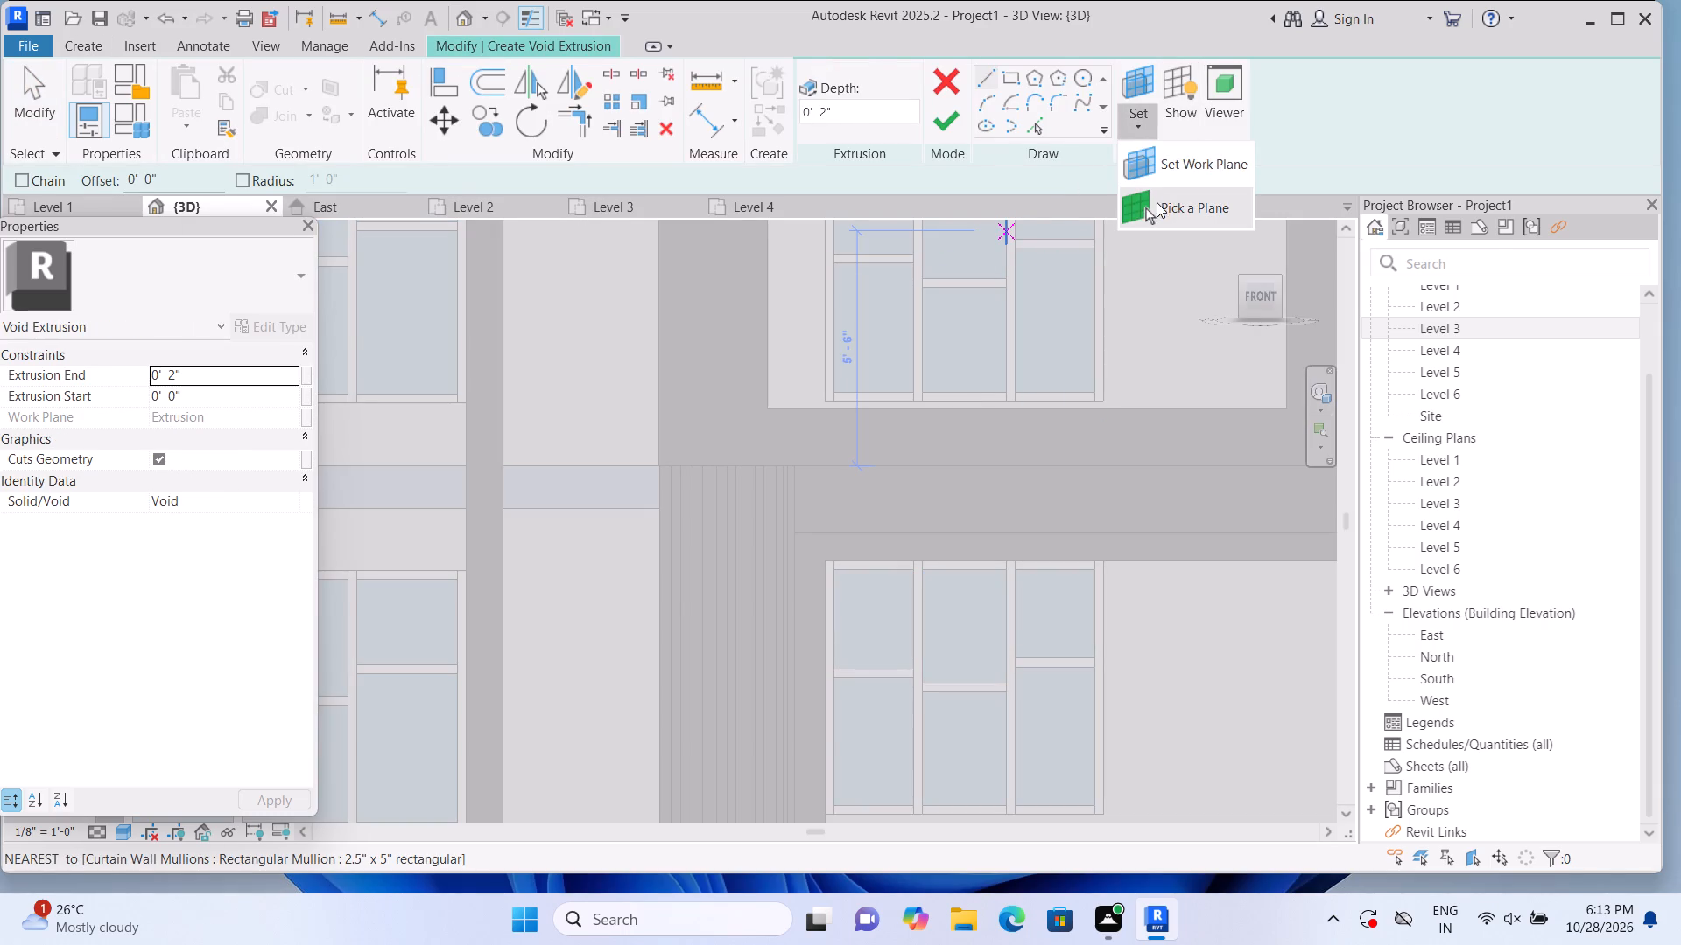
{"action": "left_click", "coordinate": [1157, 202]}
{"action": "middle_click_drag", "start_coordinate": [1108, 516], "coordinate": [883, 467]}
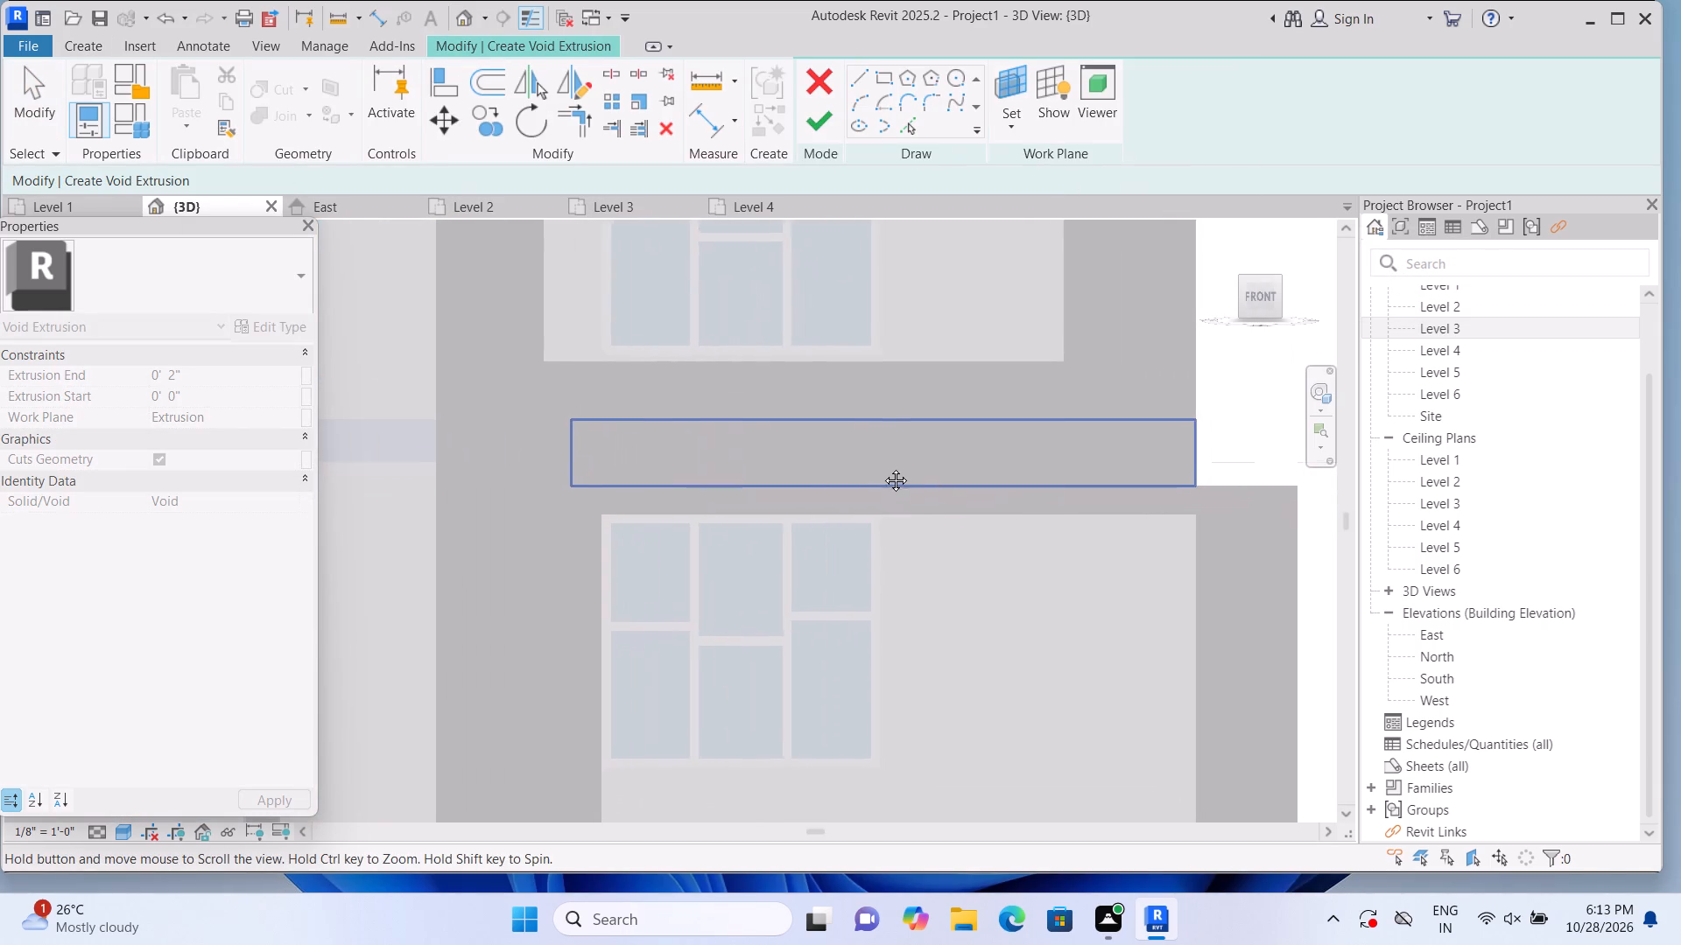
{"action": "middle_click_drag", "start_coordinate": [883, 467], "coordinate": [883, 466]}
{"action": "left_click", "coordinate": [886, 465]}
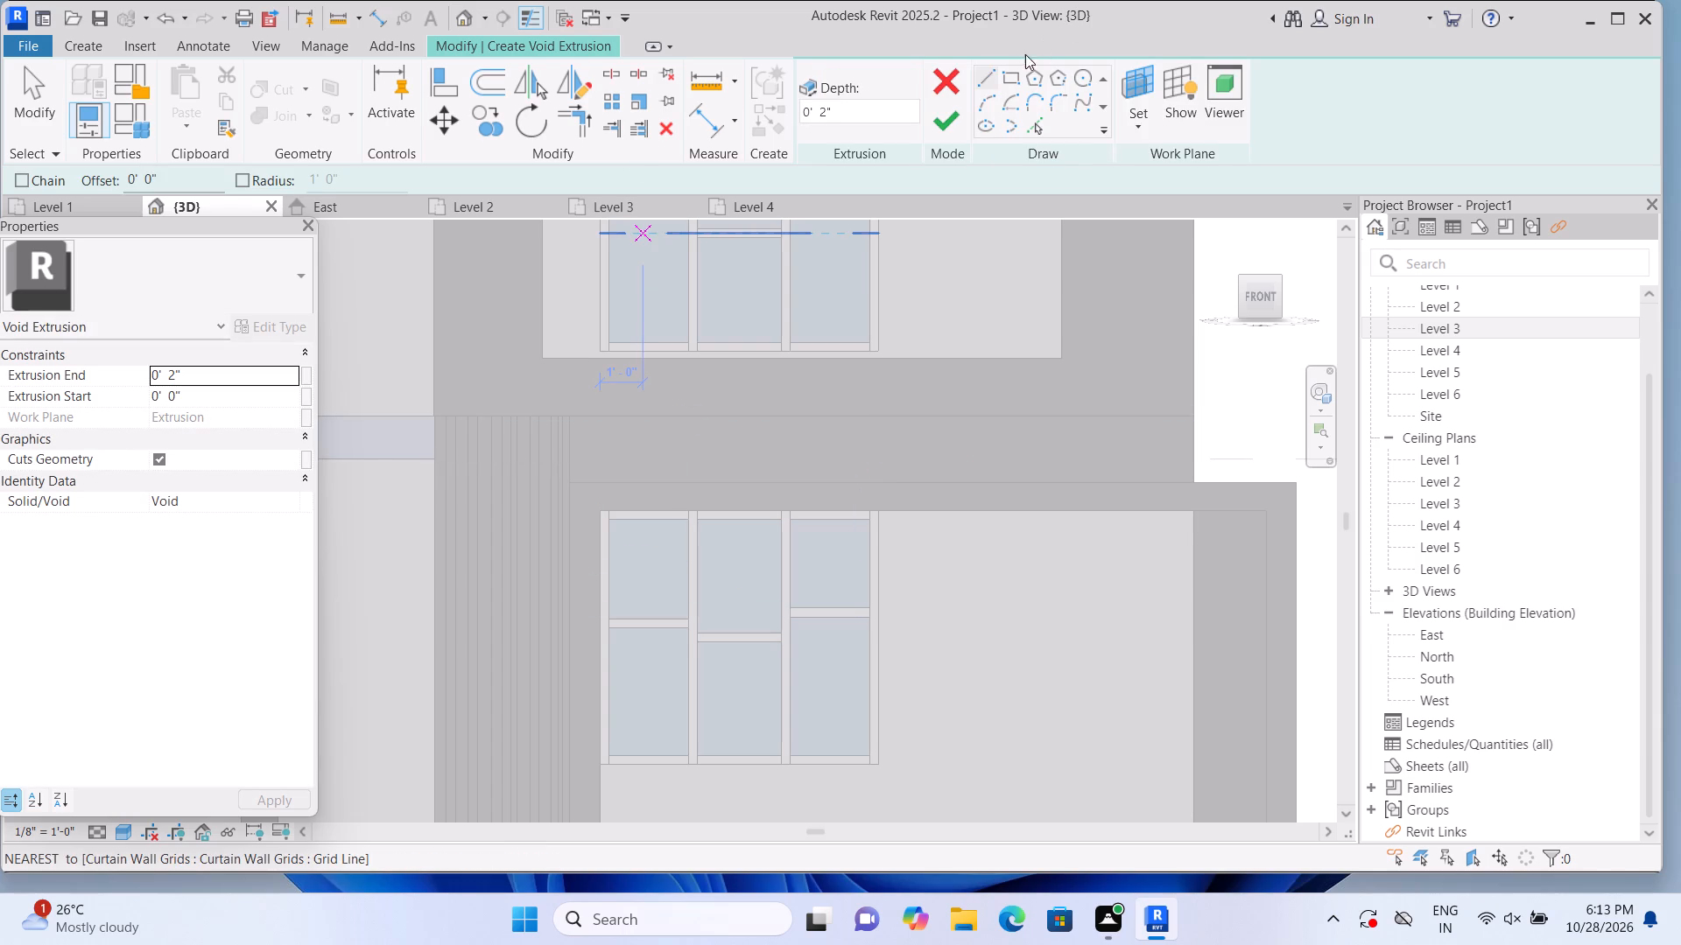
Sketch a narrow upright rectangle about 1' 6.6" tall, spanning the band's full height at its end beside the existing grooves.
{"action": "left_click", "coordinate": [1008, 71]}
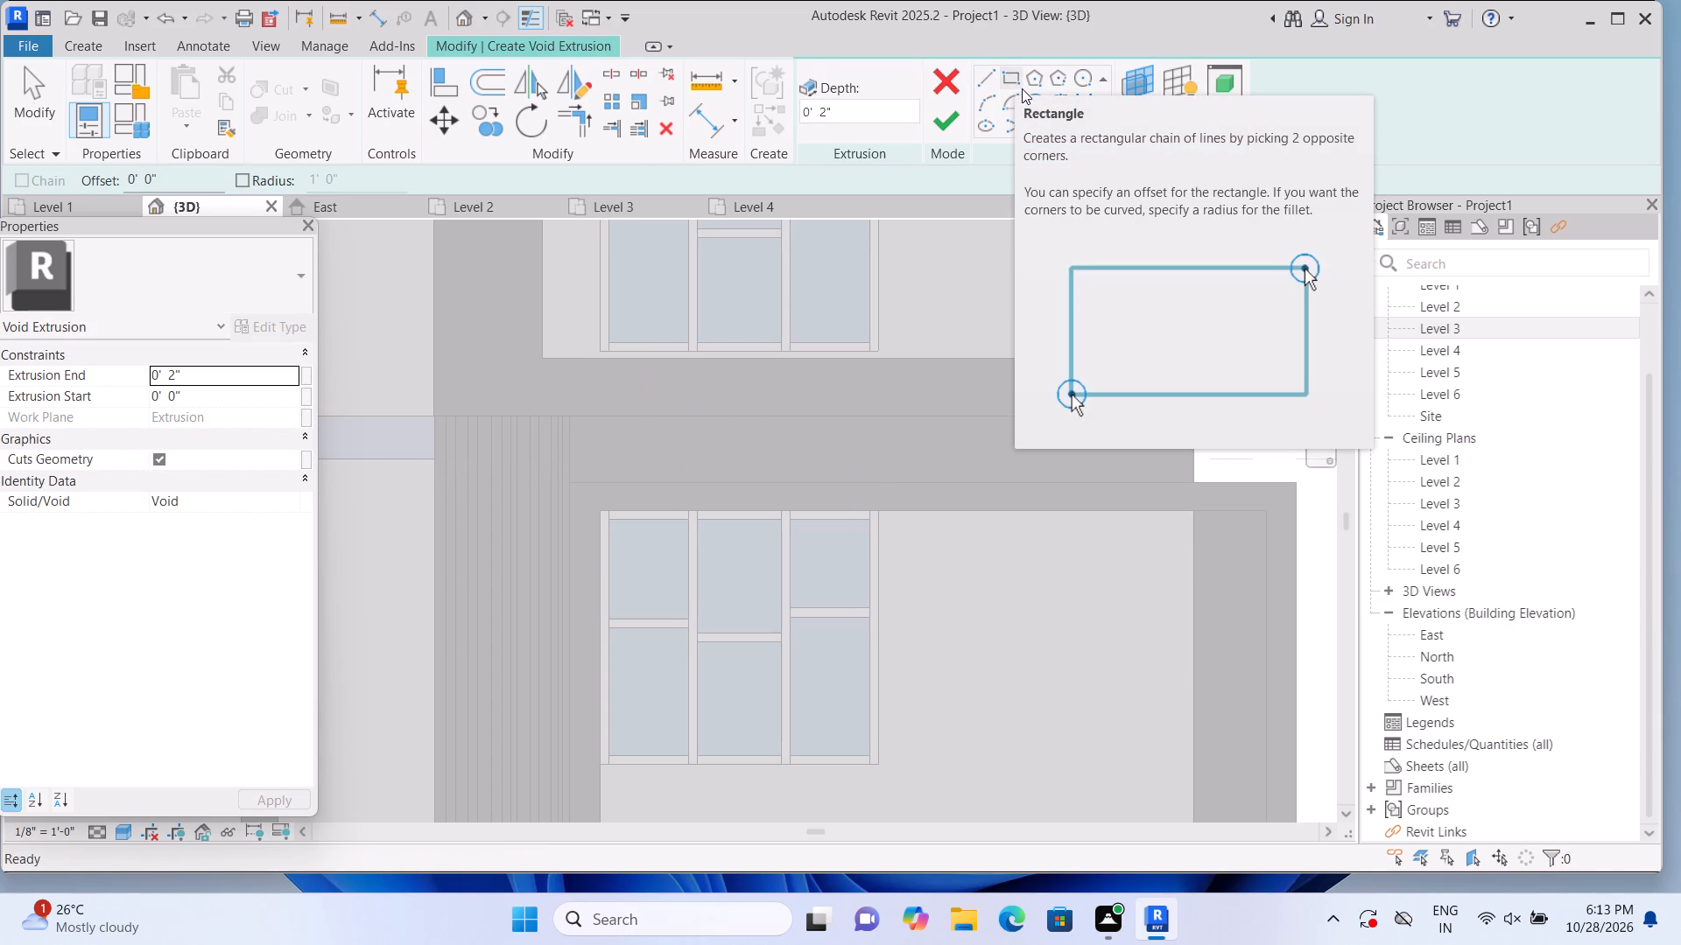
{"action": "scroll", "coordinate": [608, 453], "scroll_direction": "up", "scroll_amount": 1}
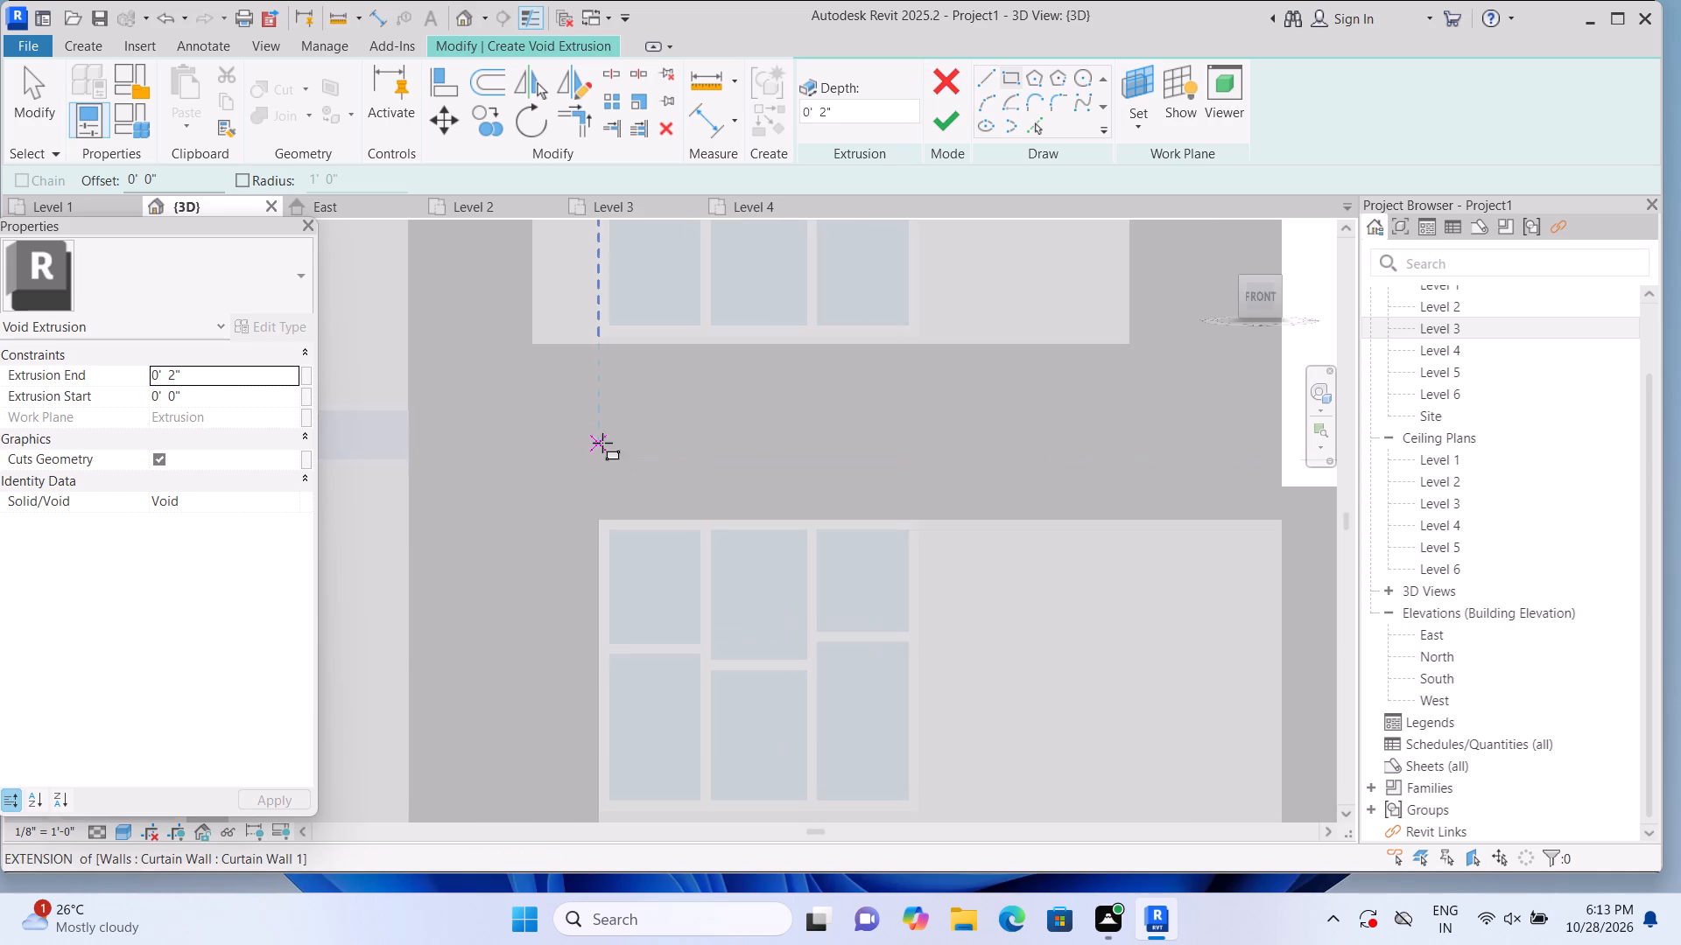
{"action": "scroll", "coordinate": [602, 443], "scroll_direction": "up", "scroll_amount": 5}
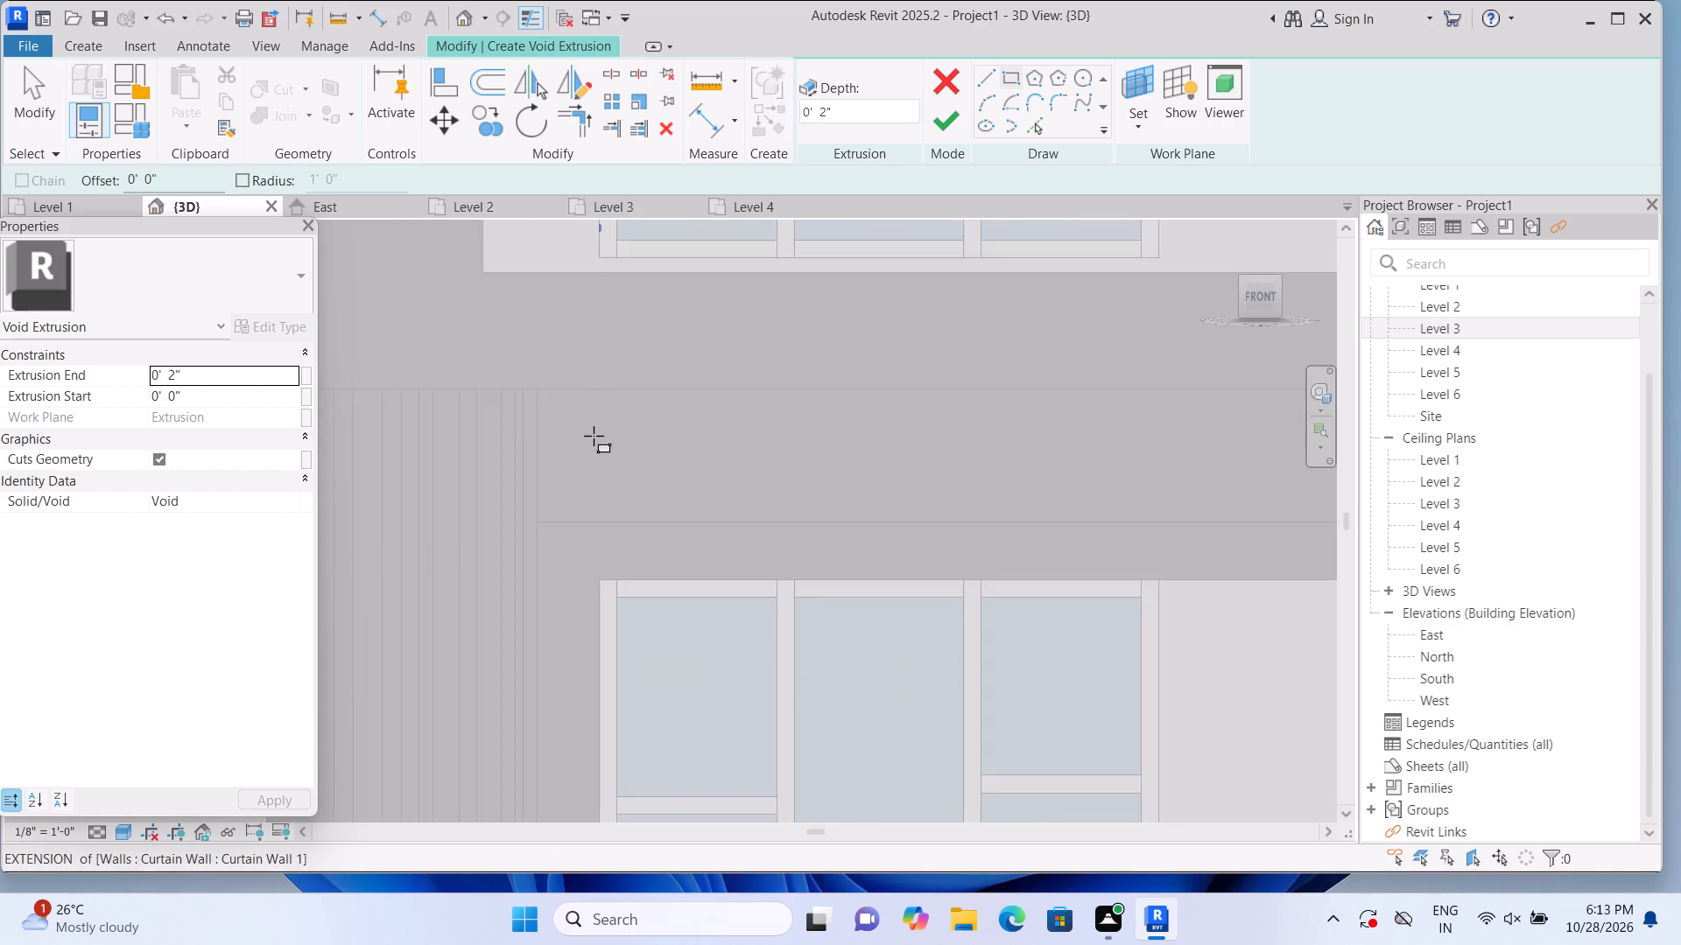
{"action": "scroll", "coordinate": [590, 433], "scroll_direction": "up", "scroll_amount": 1}
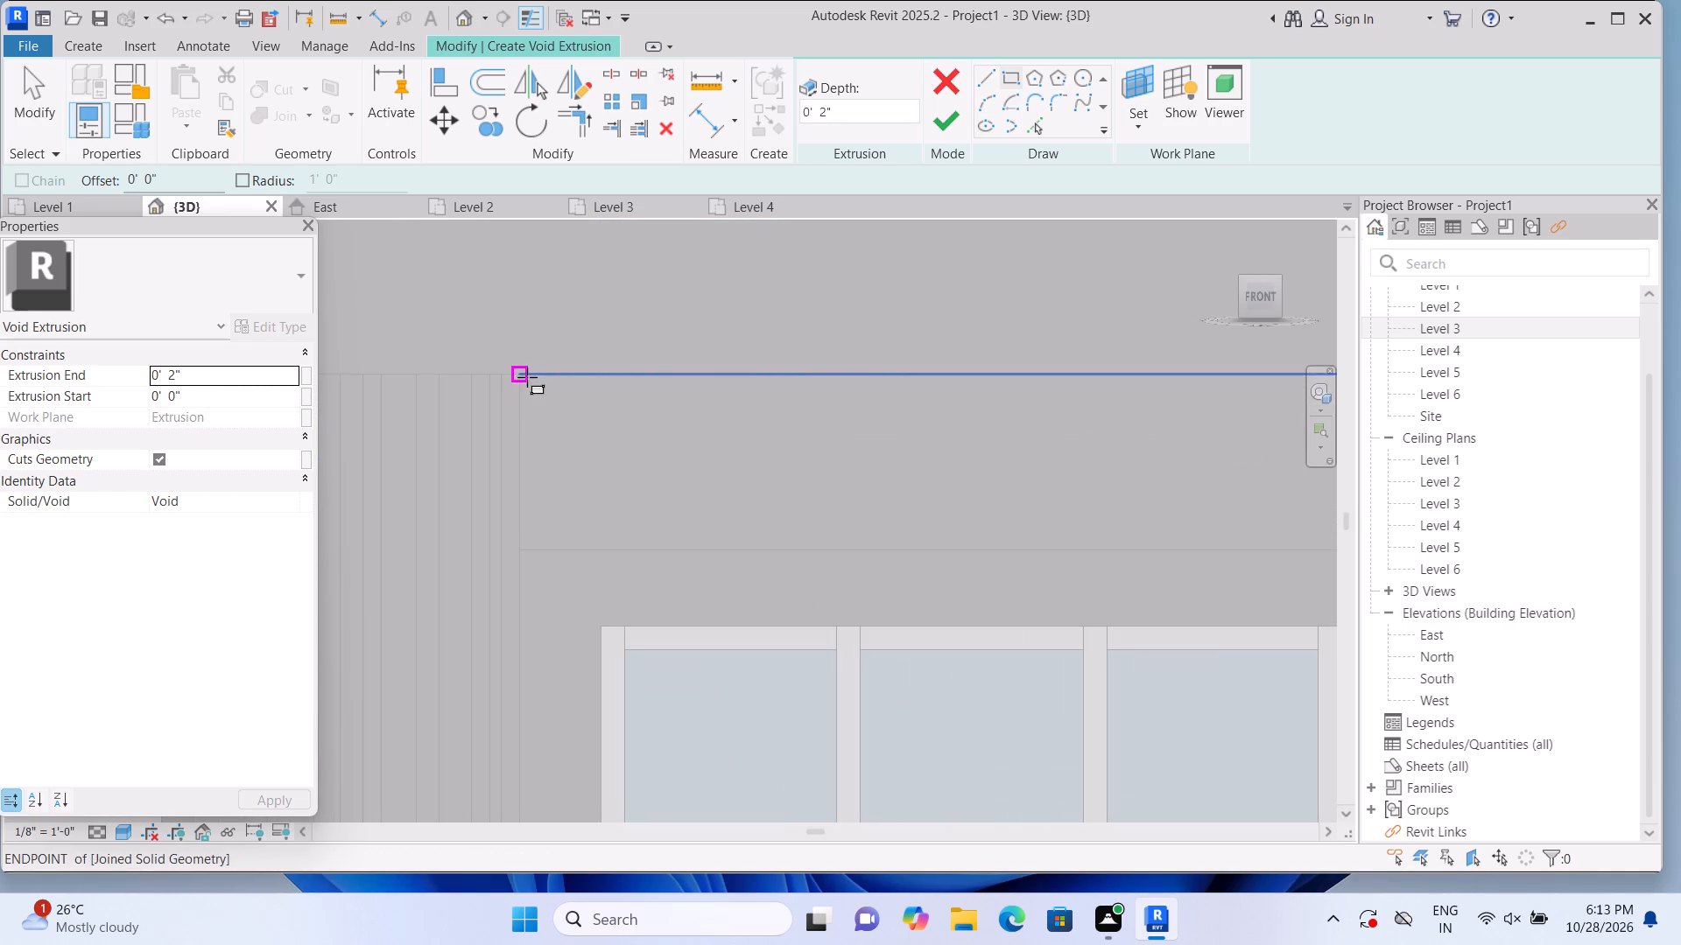
{"action": "scroll", "coordinate": [529, 378], "scroll_direction": "up", "scroll_amount": 2}
{"action": "scroll", "coordinate": [542, 388], "scroll_direction": "down", "scroll_amount": 3}
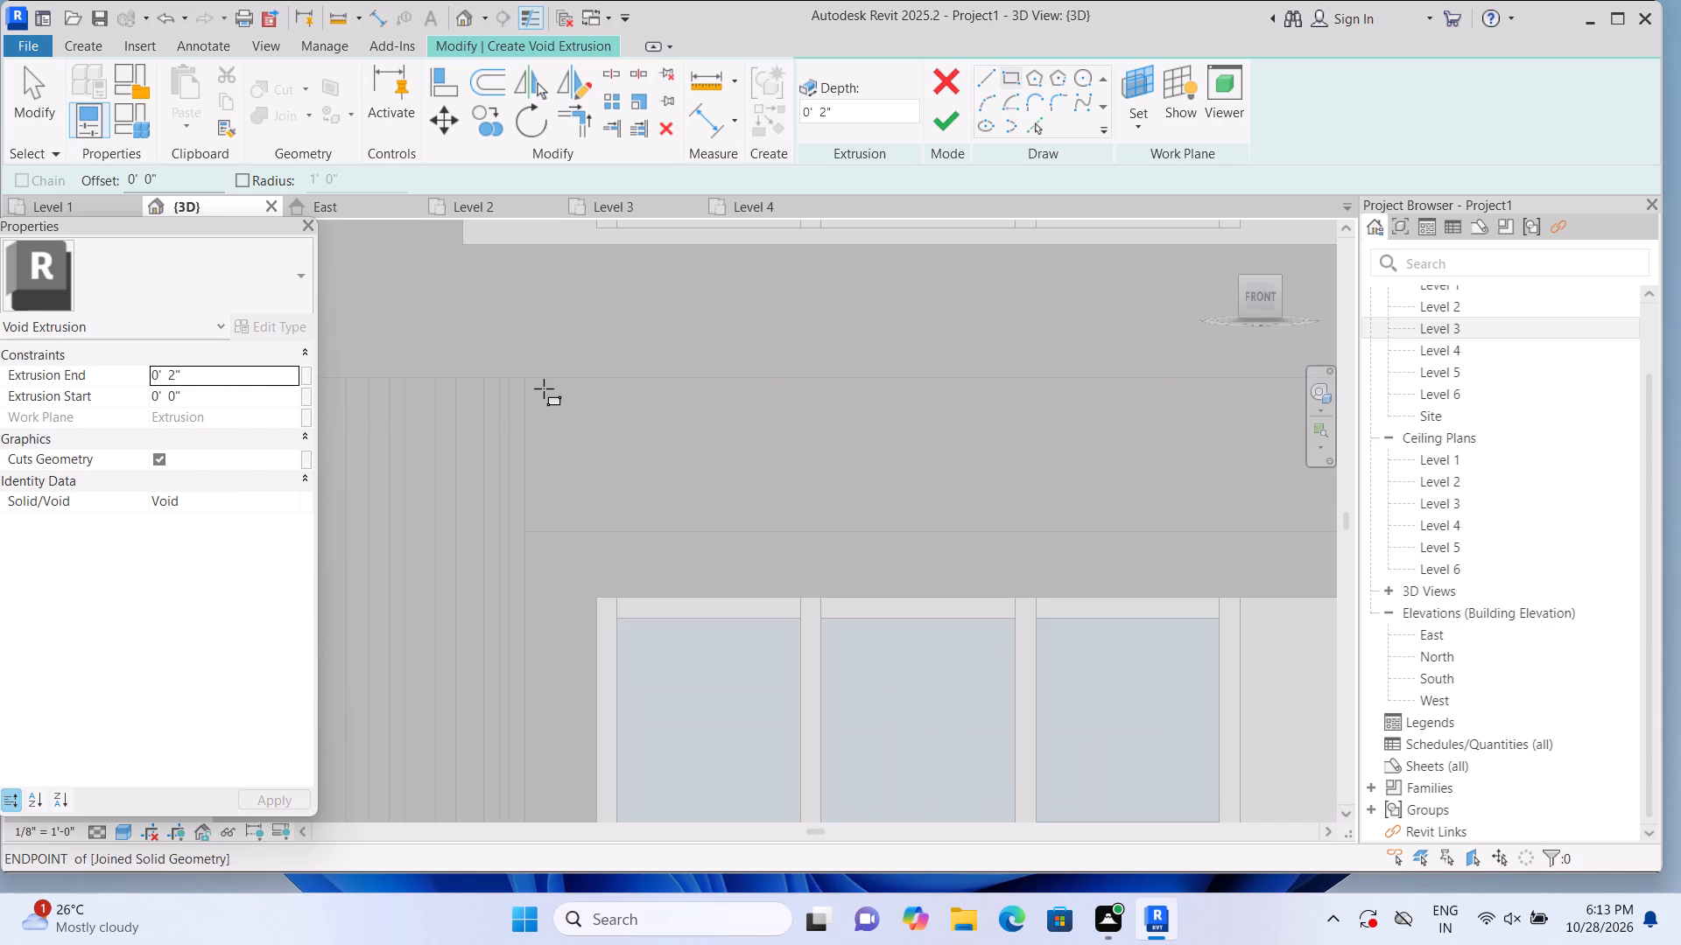
{"action": "scroll", "coordinate": [547, 388], "scroll_direction": "down", "scroll_amount": 2}
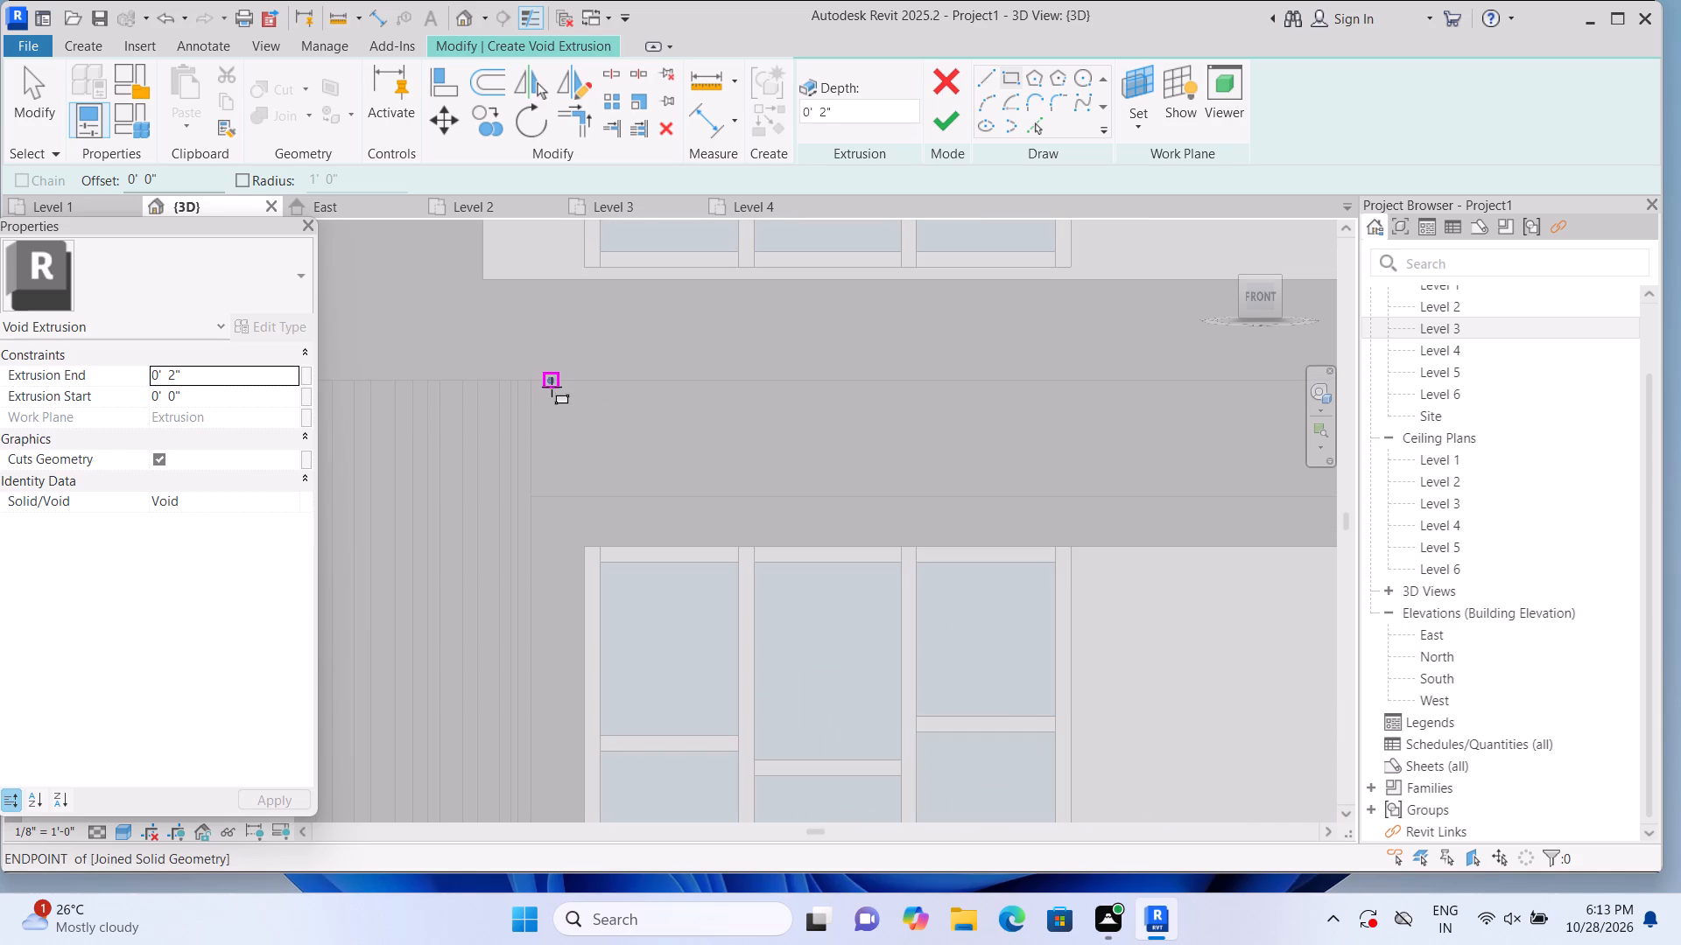
{"action": "left_click", "coordinate": [545, 384]}
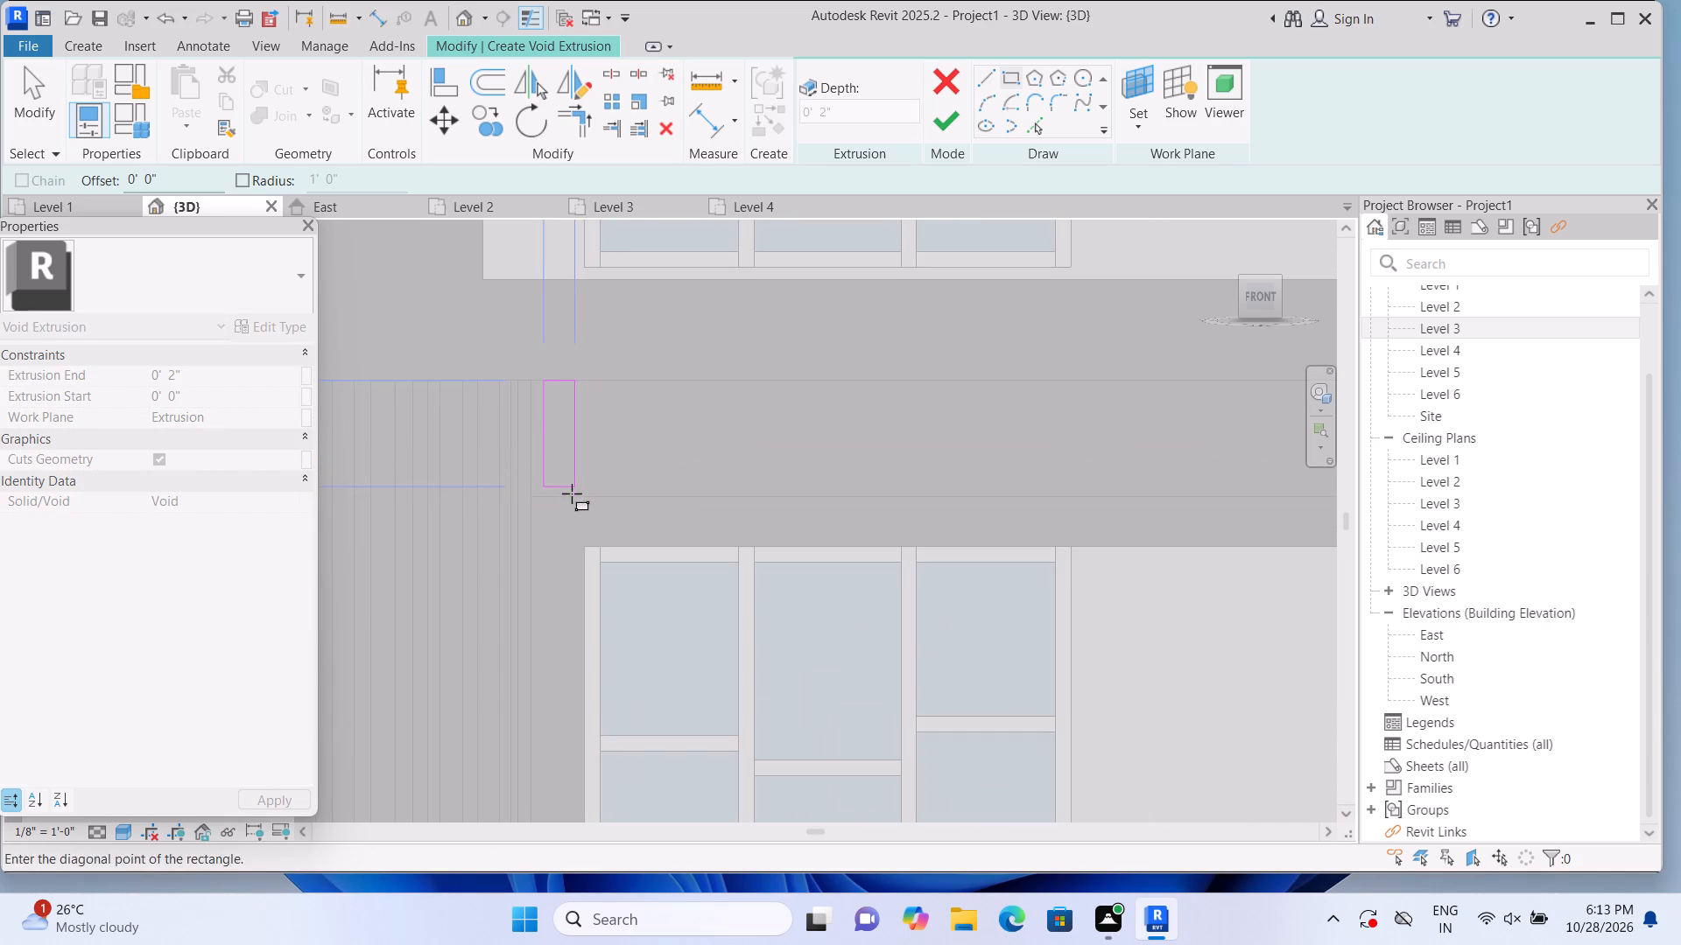
{"action": "scroll", "coordinate": [559, 496], "scroll_direction": "up", "scroll_amount": 2}
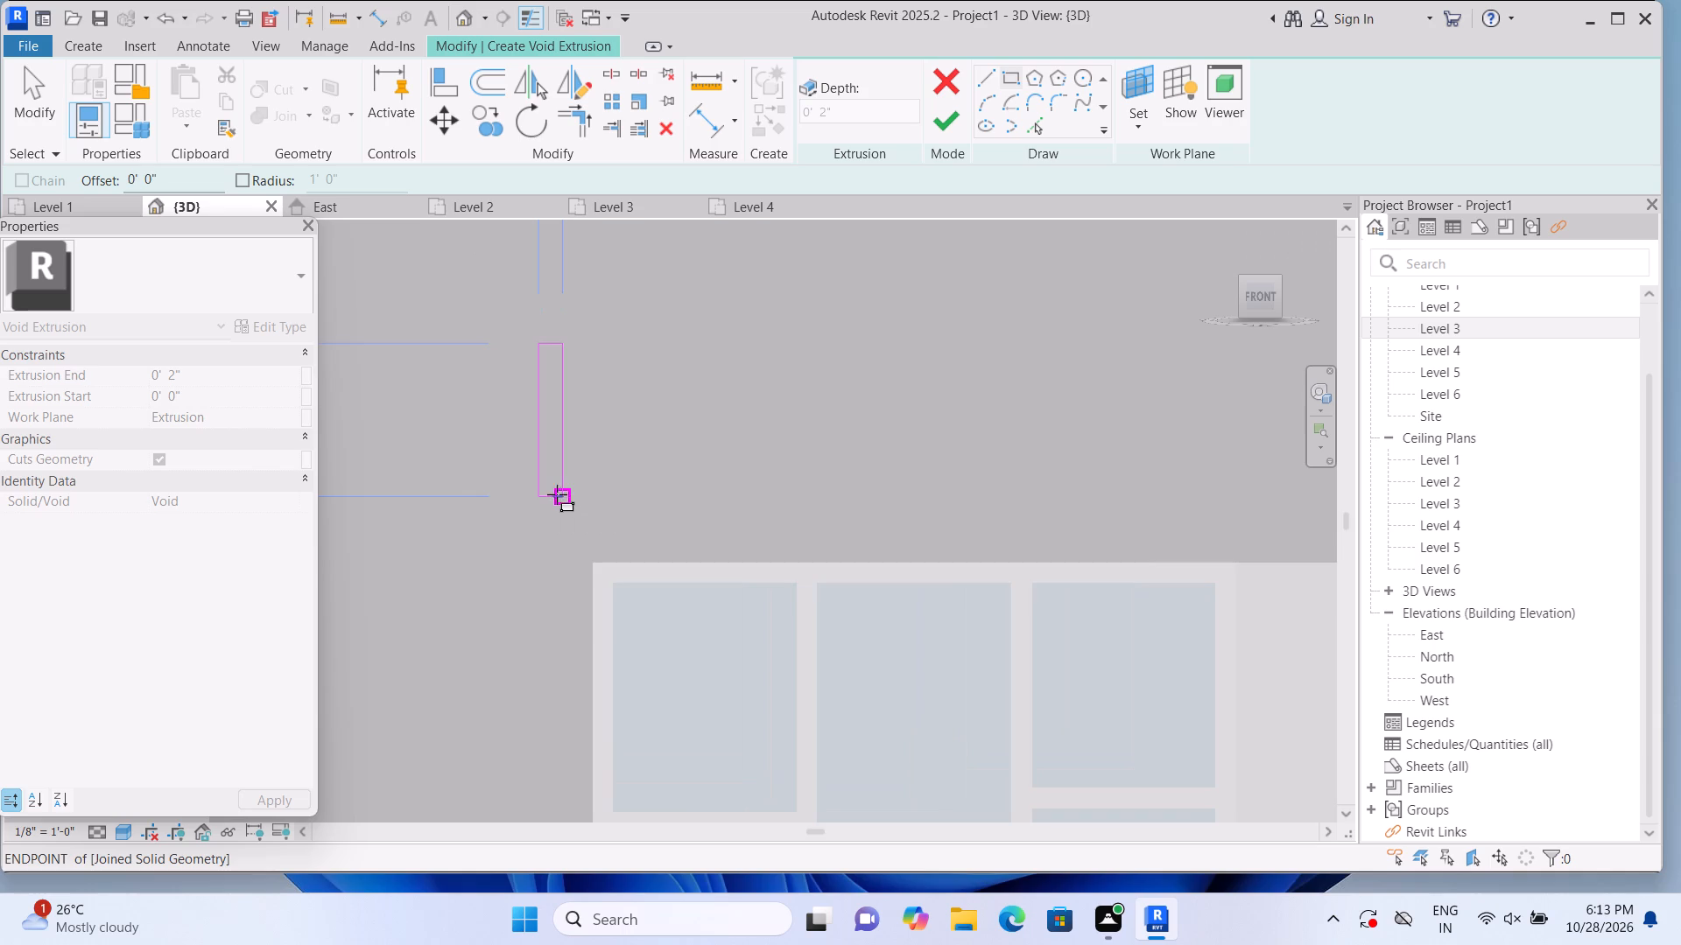
{"action": "left_click", "coordinate": [553, 494]}
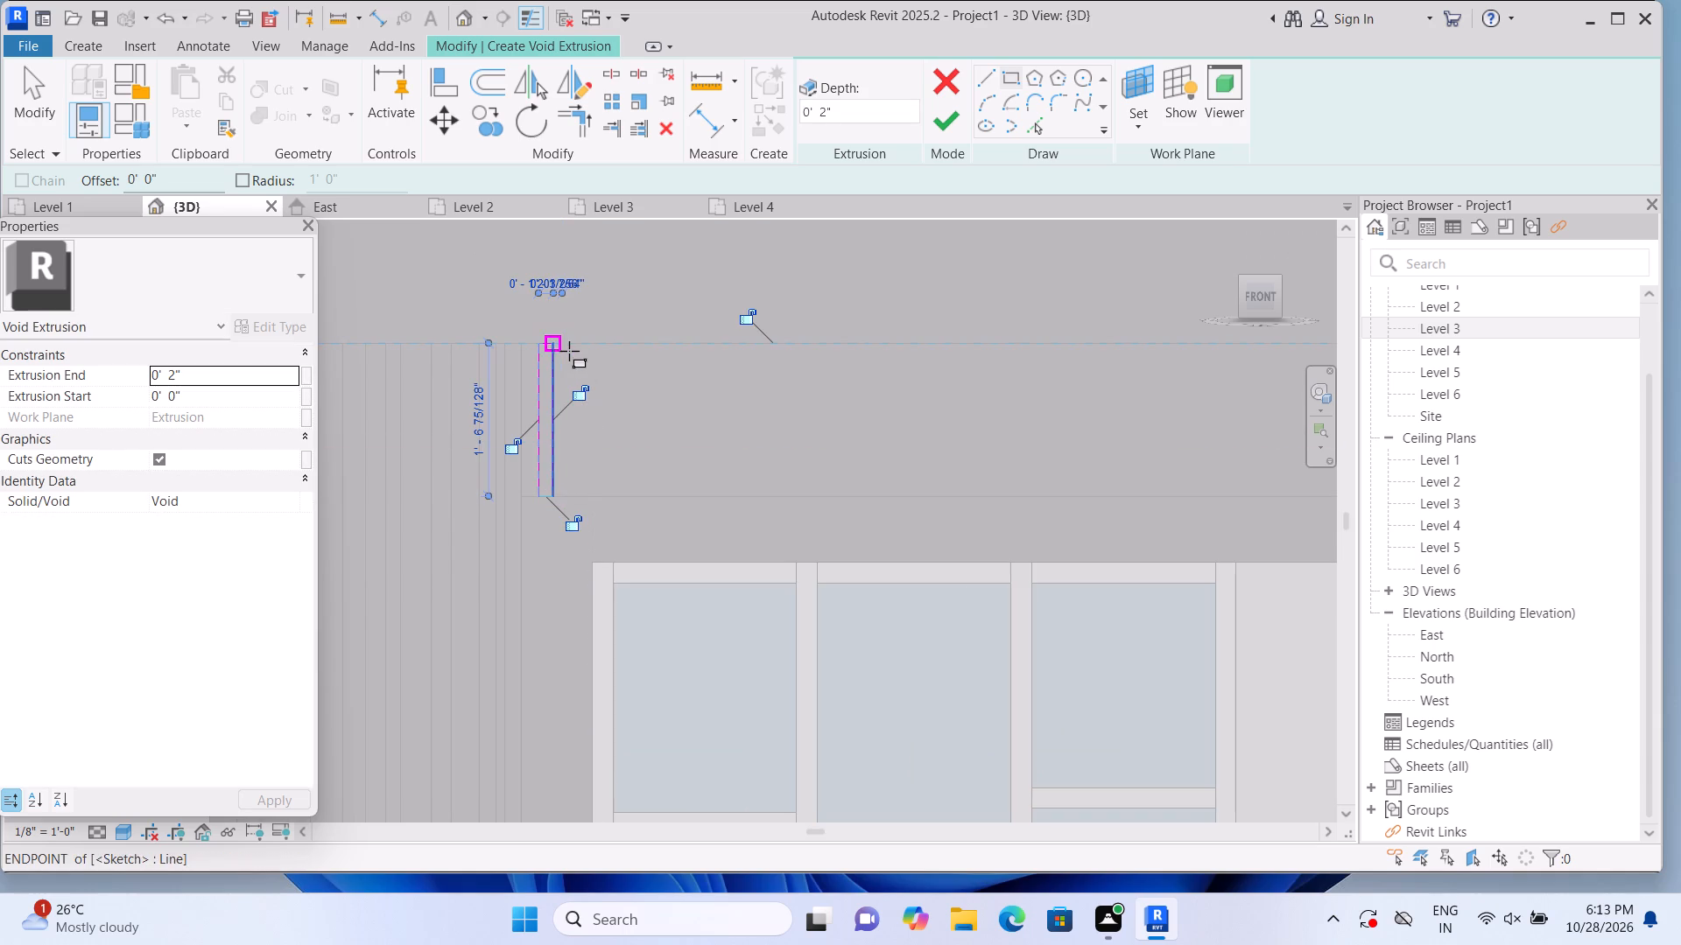
Sketch three more narrow full-height rectangles along the band with small gaps, the last two about 1.5" and 1.7" wide.
{"action": "left_click", "coordinate": [566, 349]}
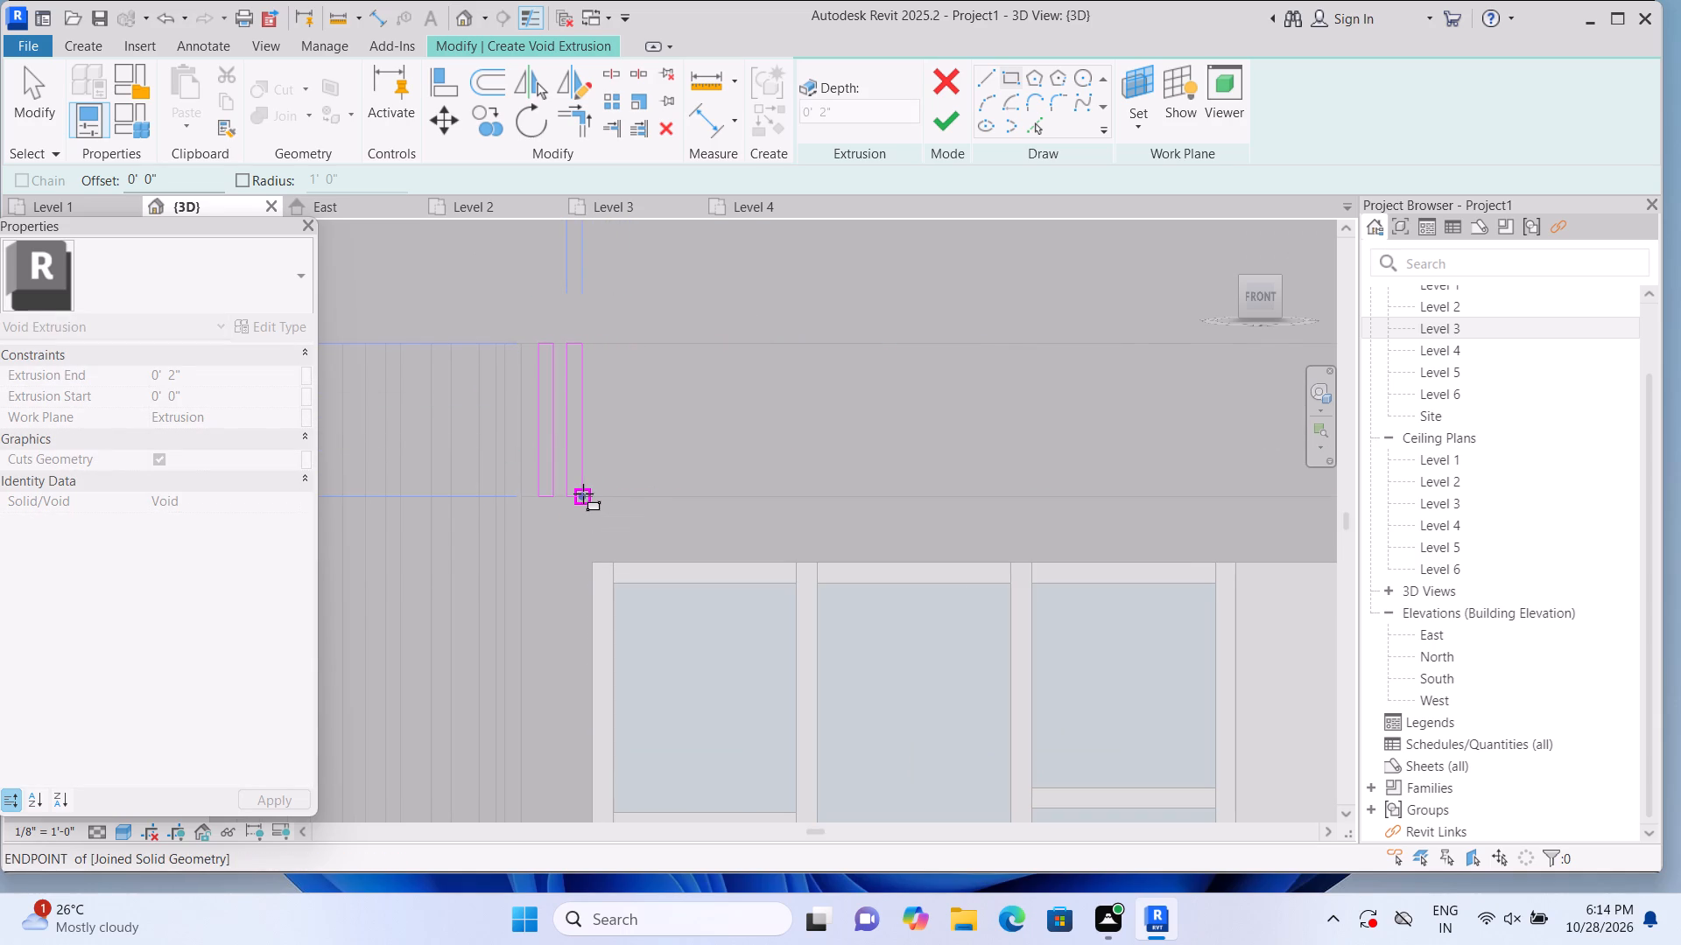
{"action": "left_click", "coordinate": [583, 493]}
{"action": "left_click", "coordinate": [595, 346]}
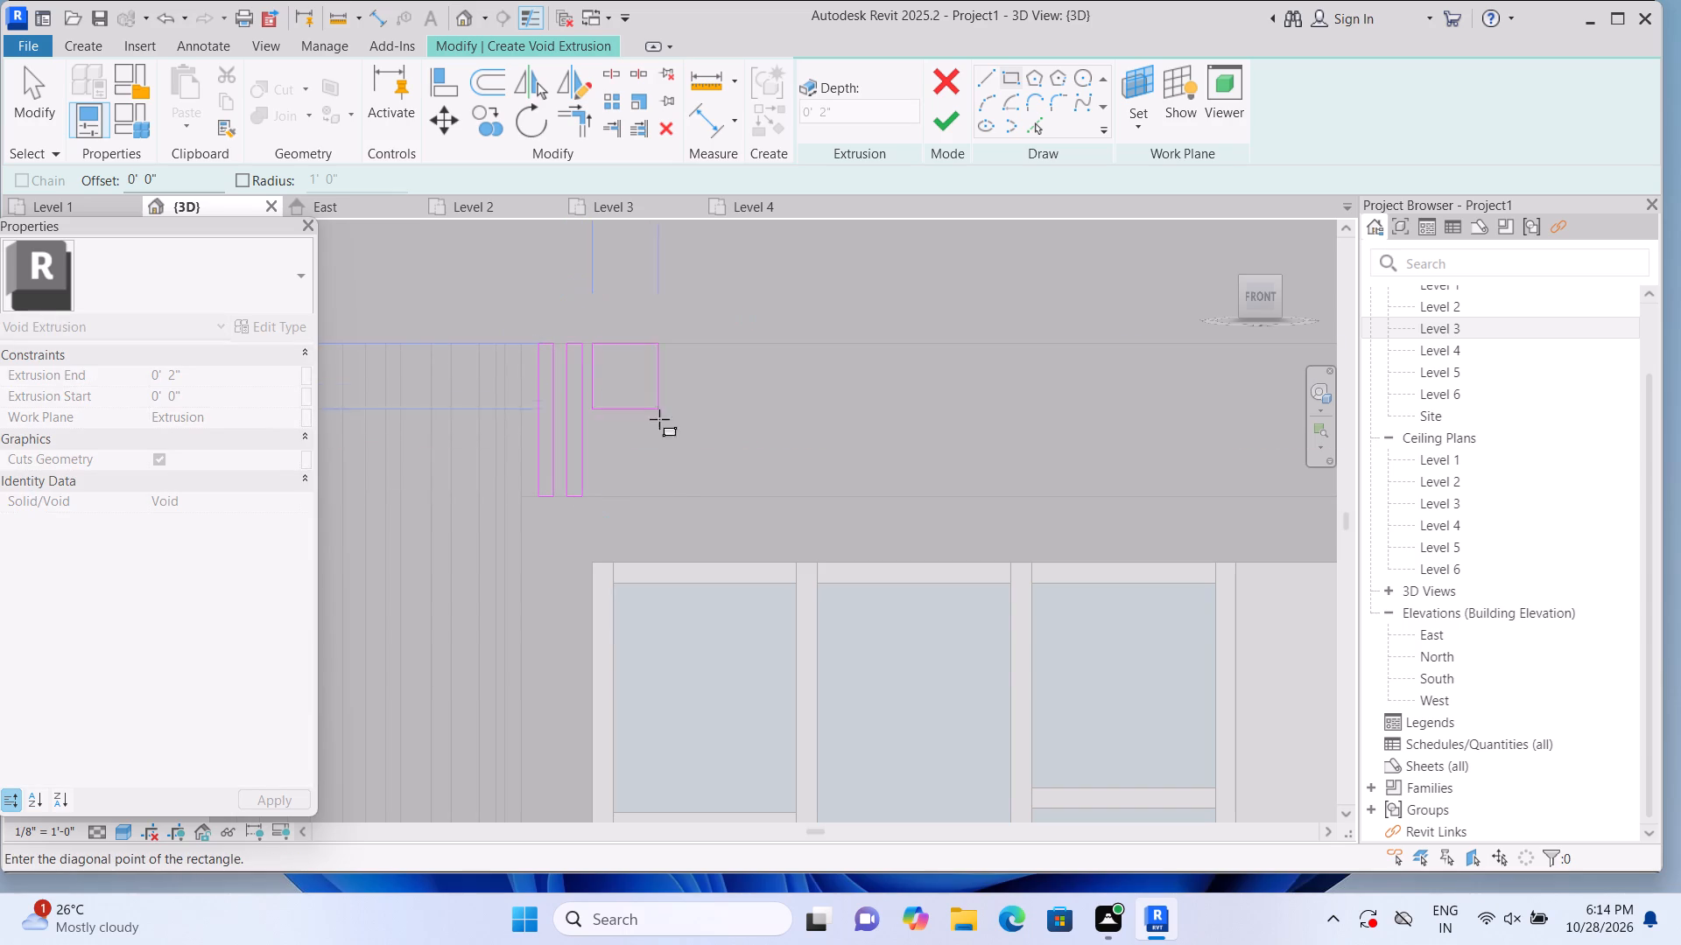
{"action": "left_click", "coordinate": [605, 493]}
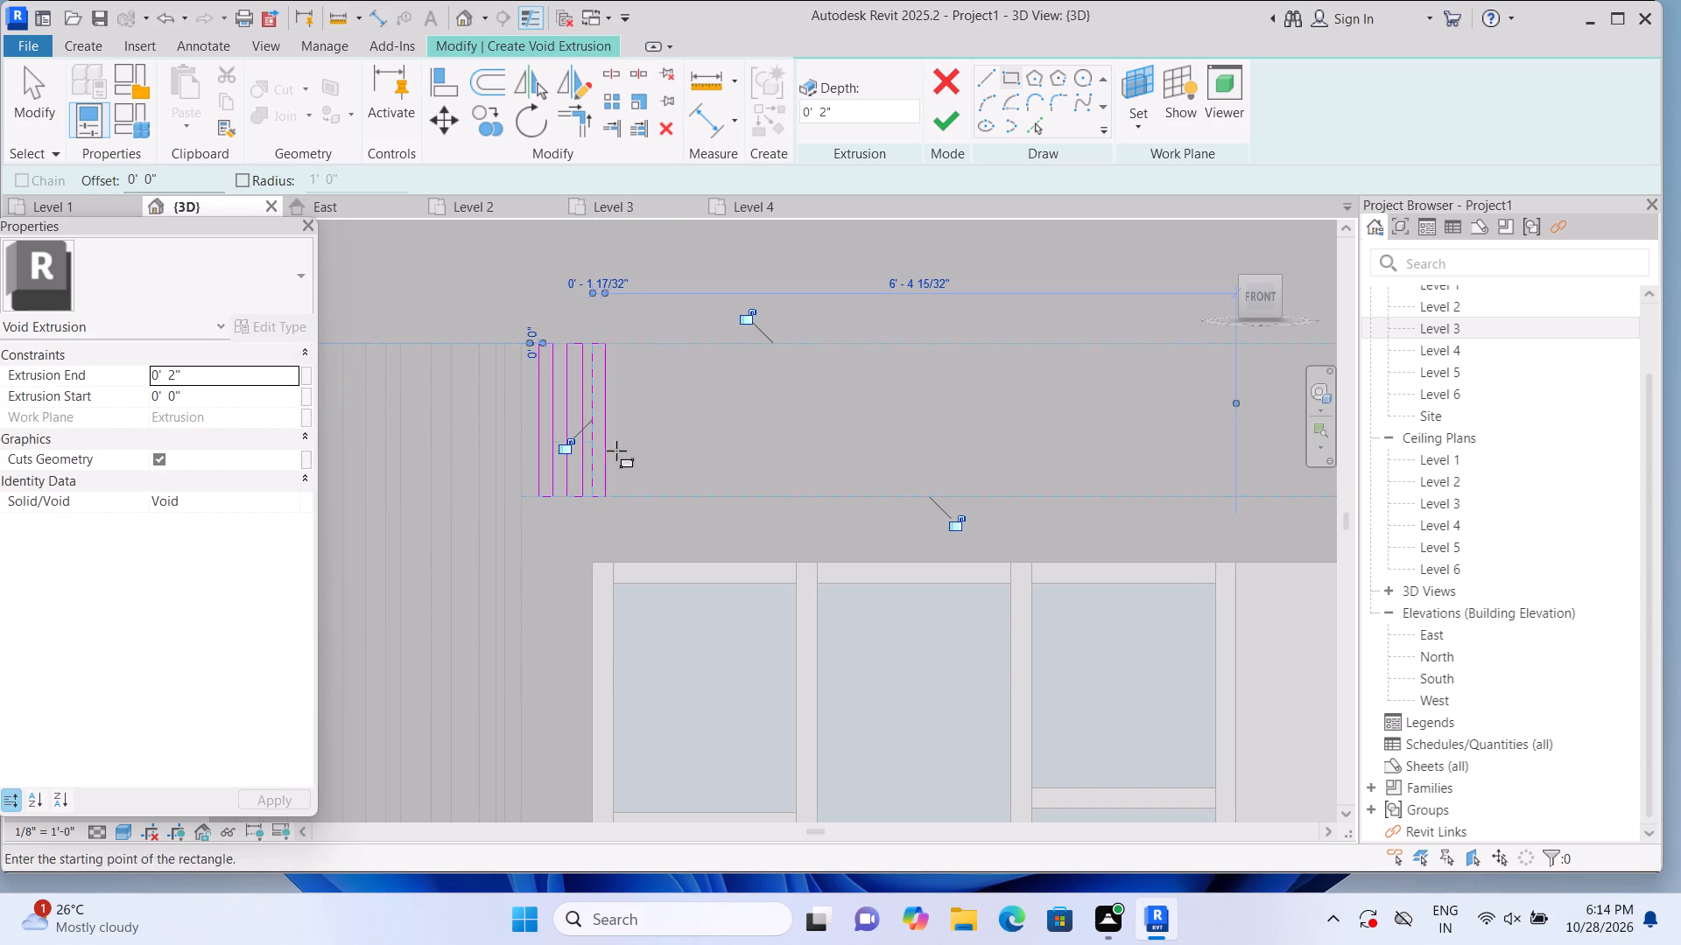
{"action": "left_click", "coordinate": [616, 352]}
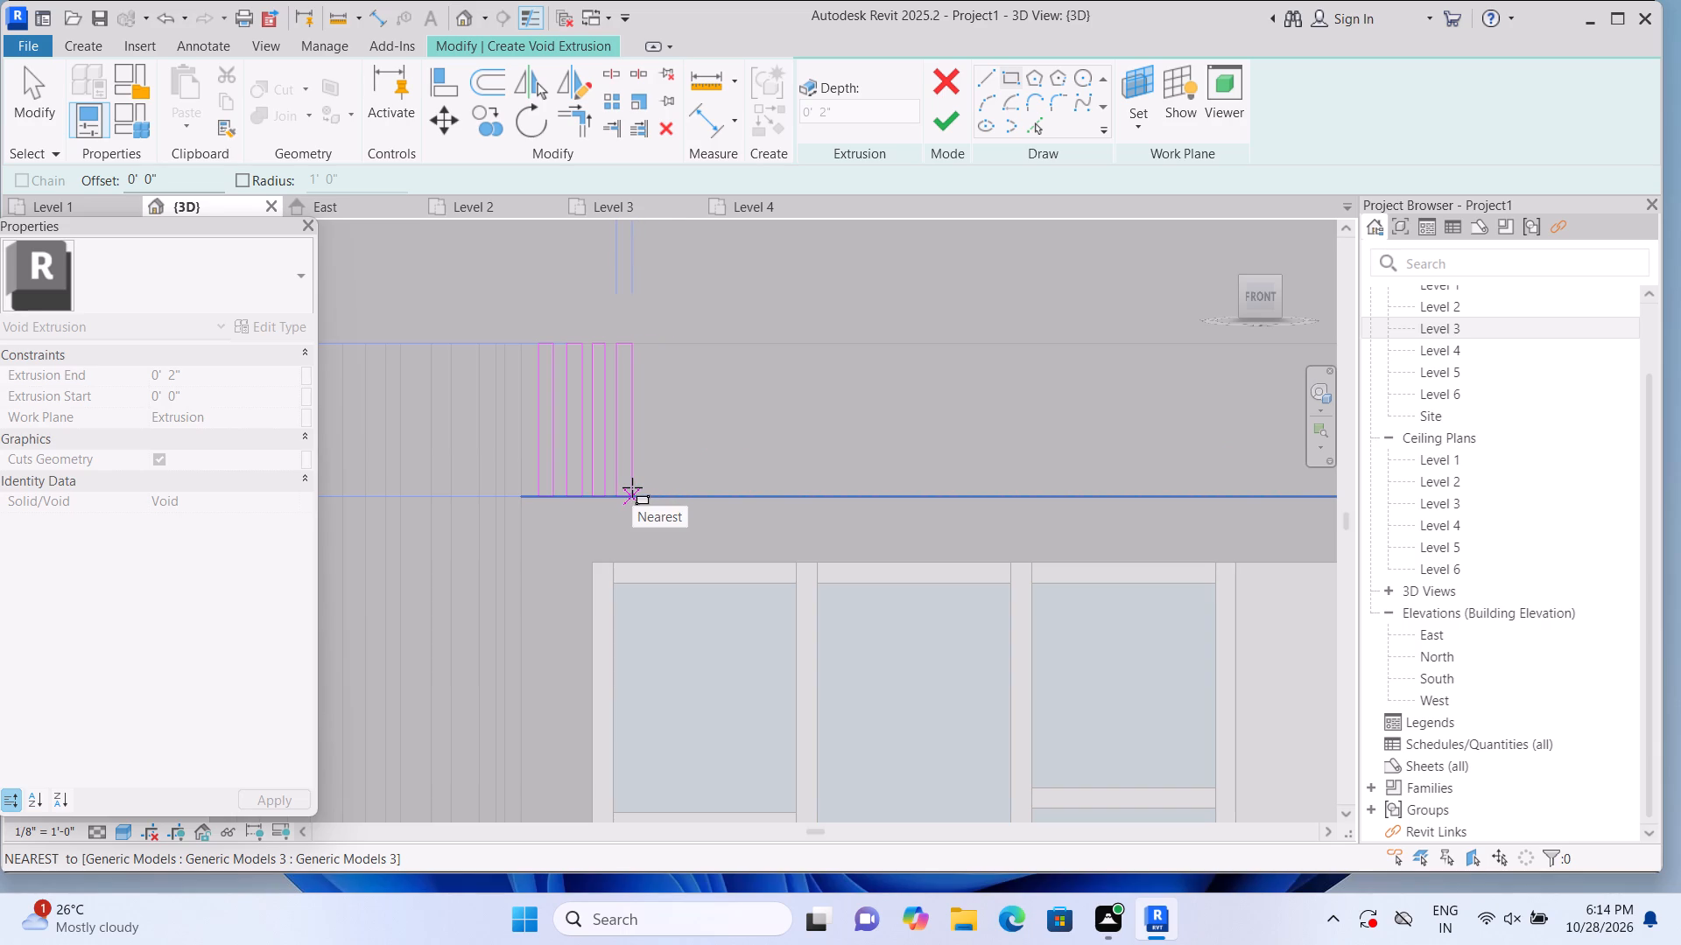
{"action": "left_click", "coordinate": [630, 487]}
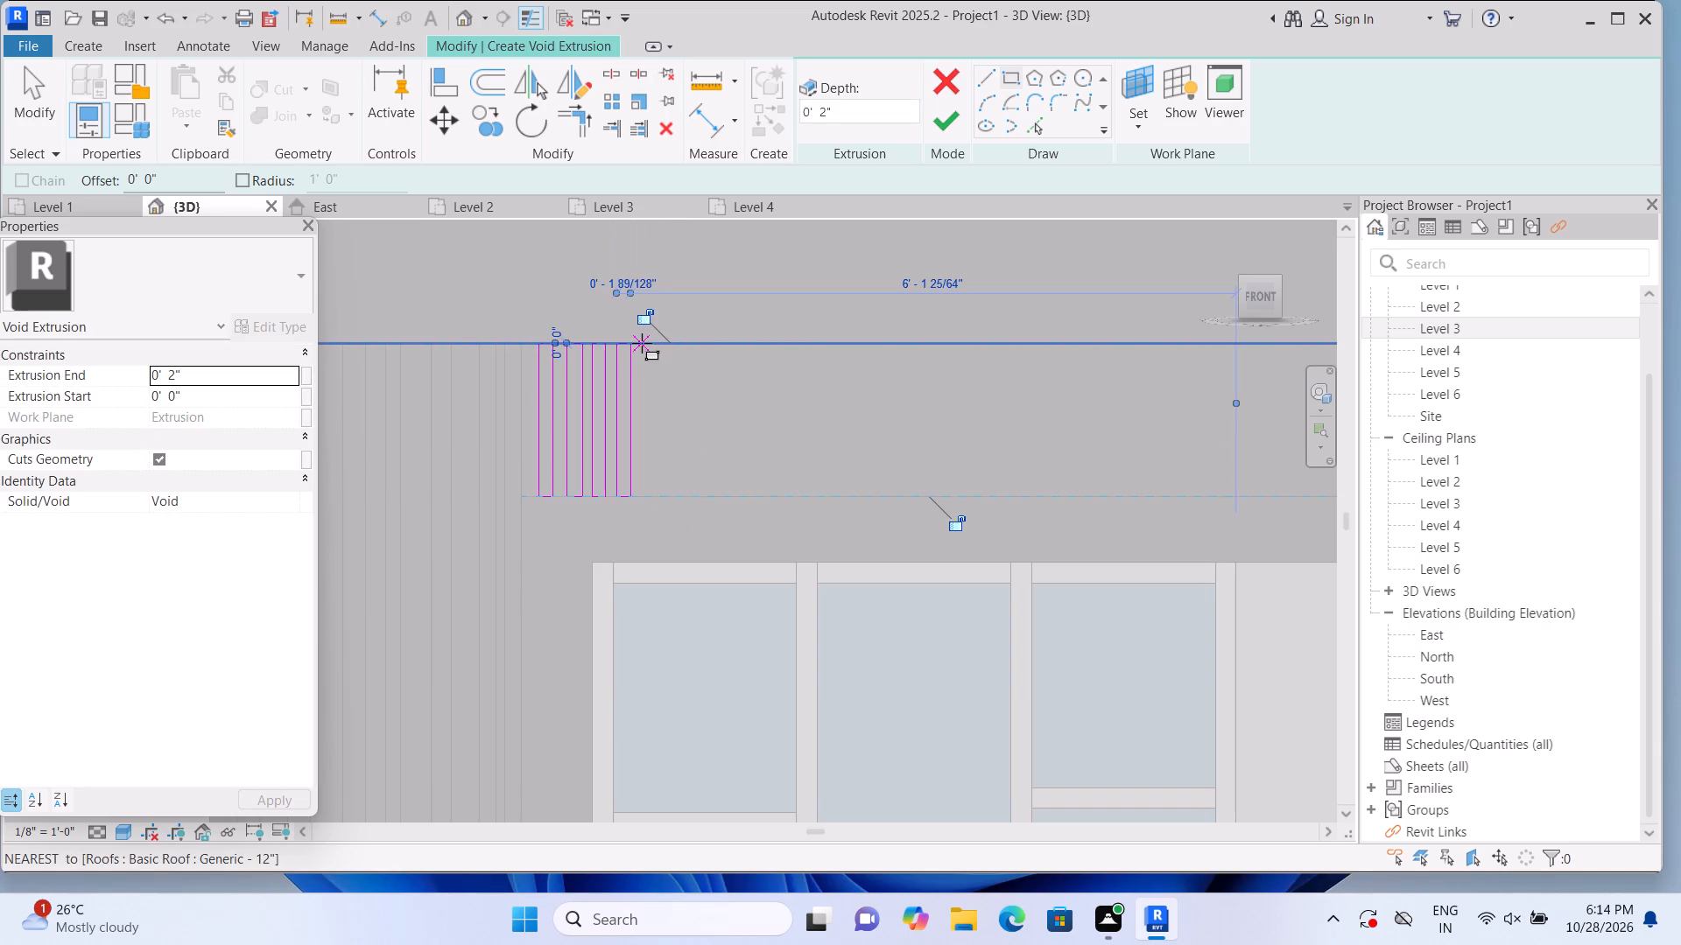
{"action": "double_click", "coordinate": [642, 343]}
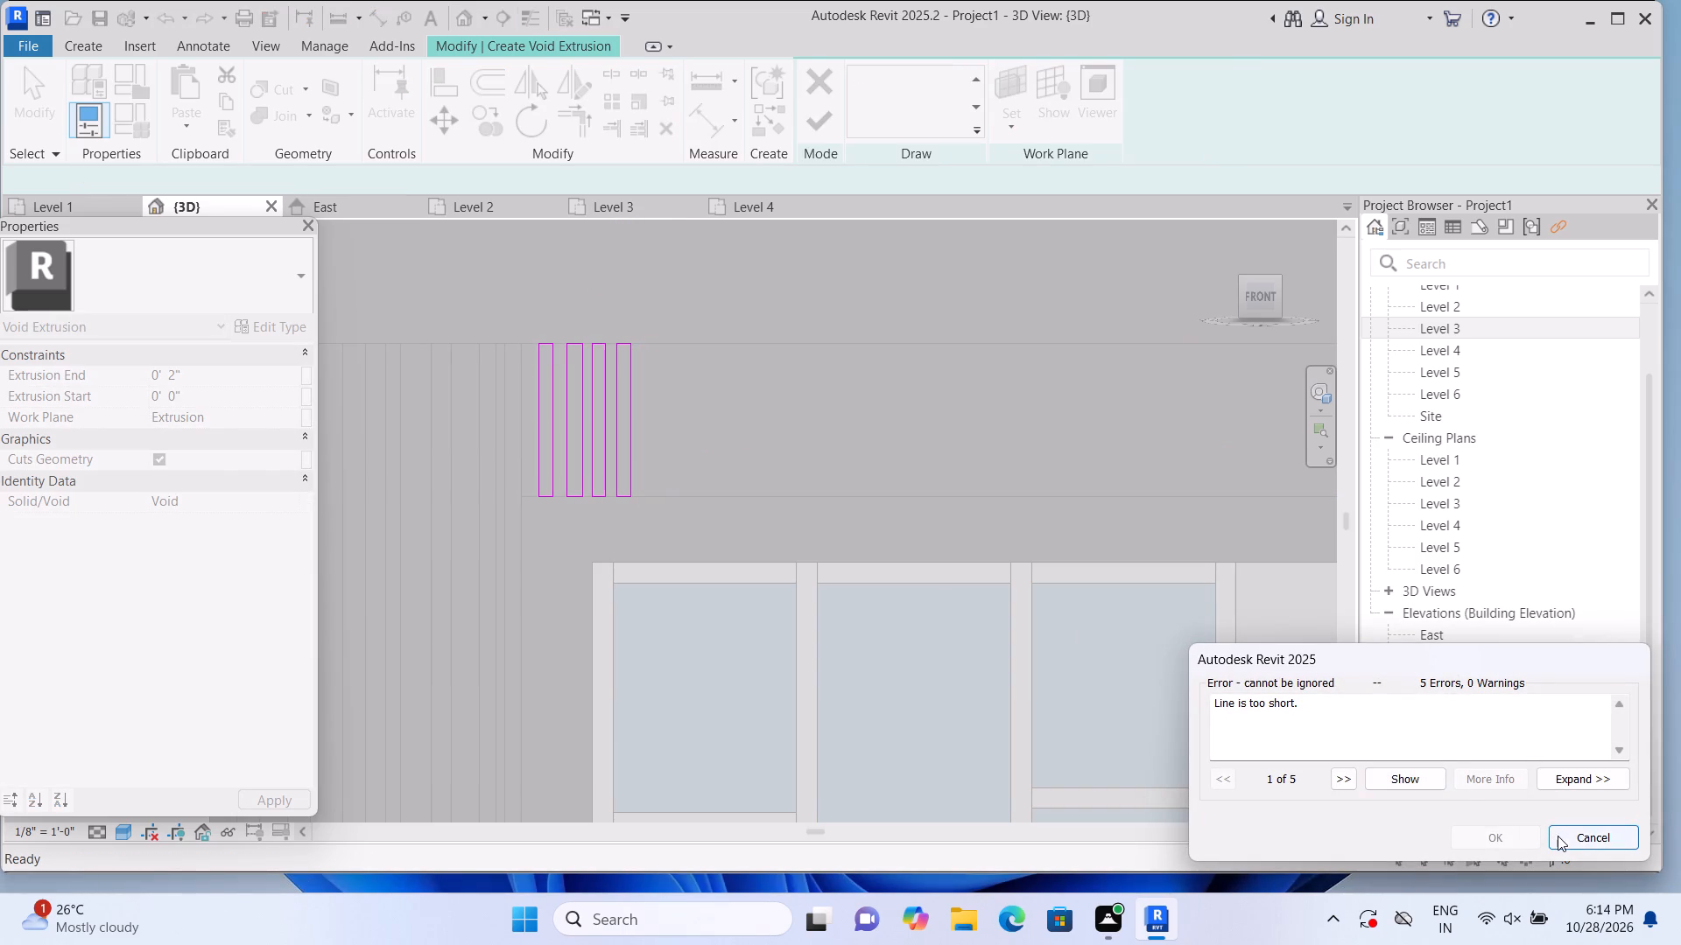
{"action": "left_click", "coordinate": [1560, 833]}
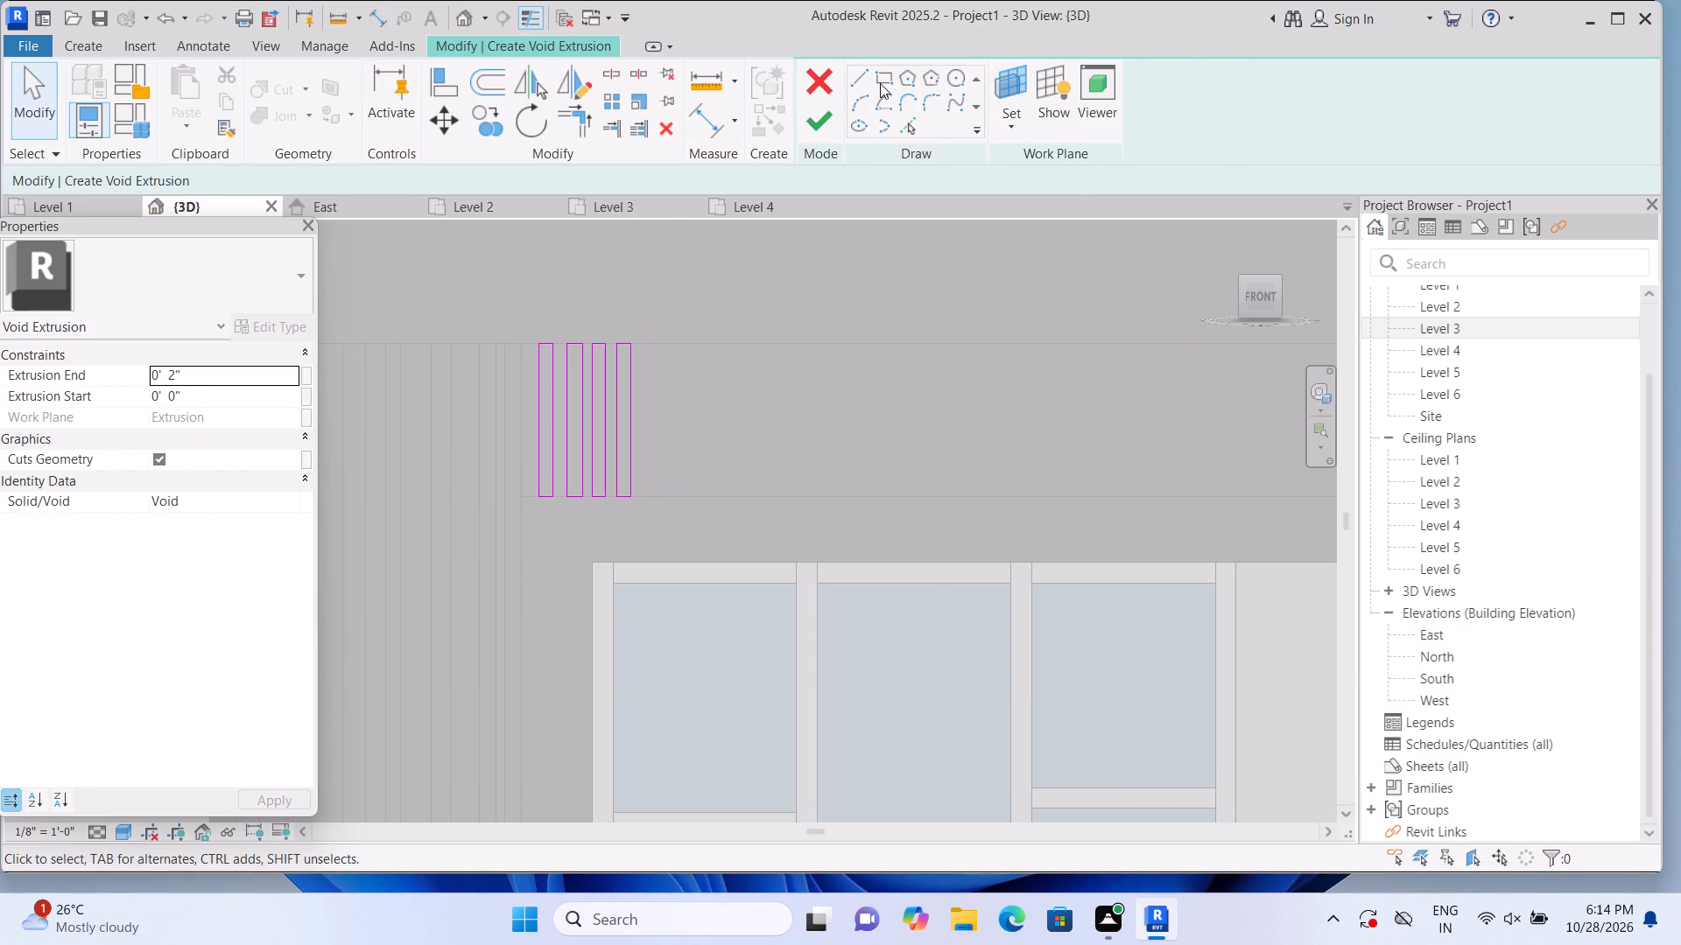
Continue the row along the band with three more evenly spaced full-height rectangles, each about 1.5" wide.
{"action": "left_click", "coordinate": [880, 81]}
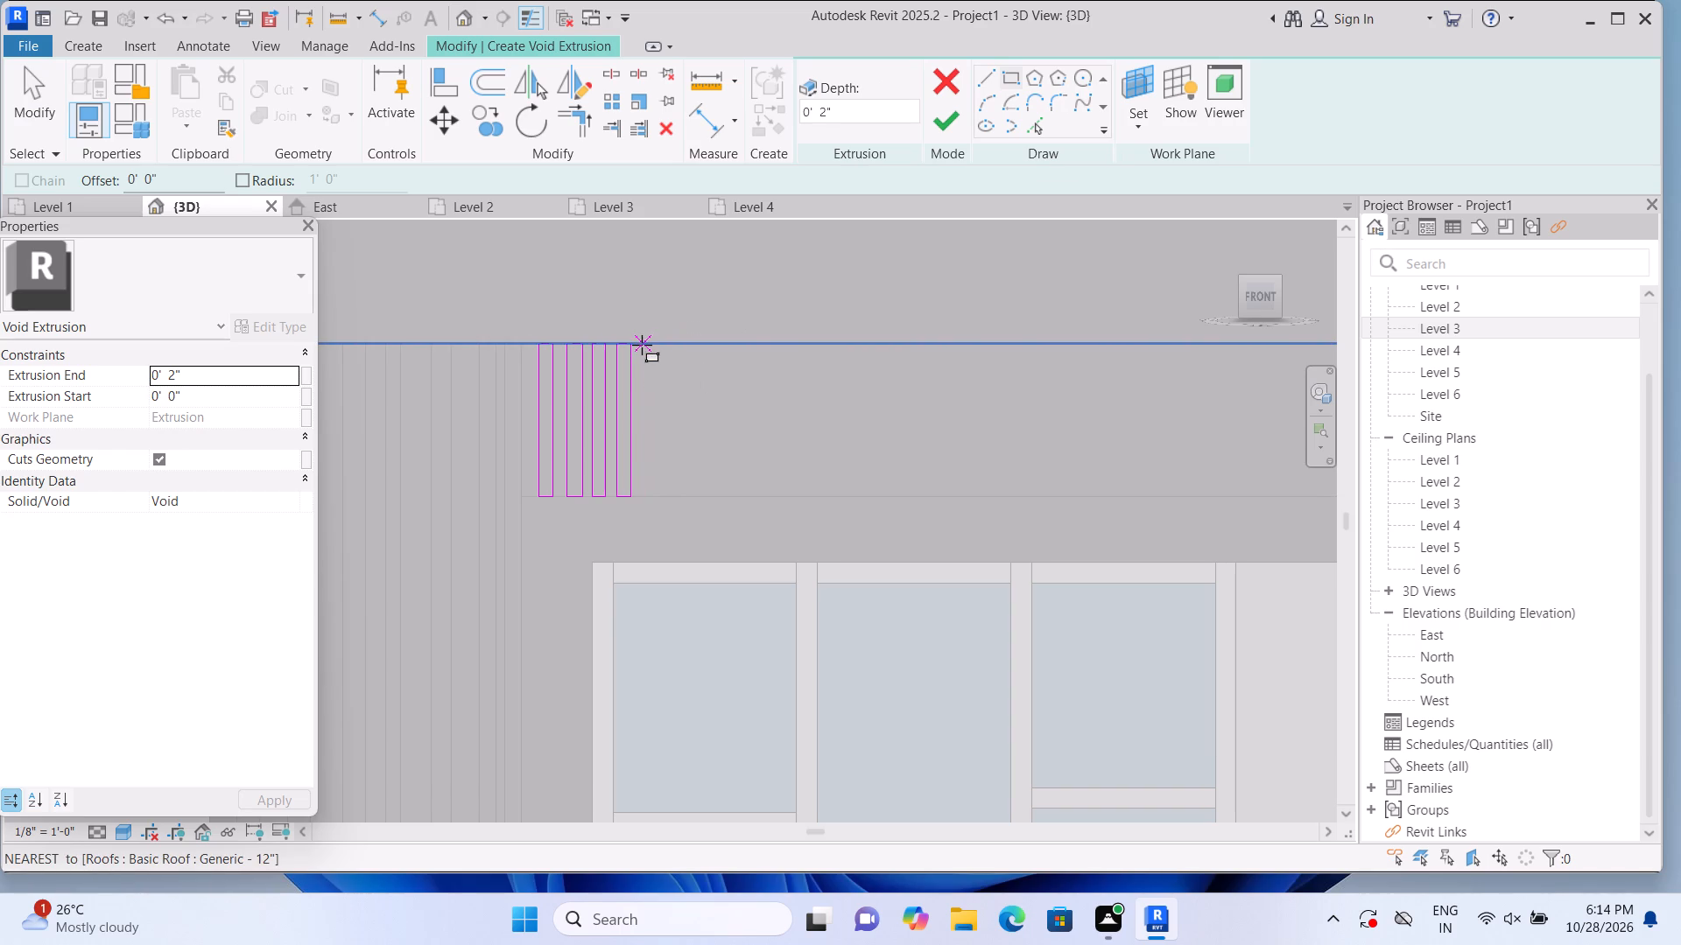
{"action": "left_click", "coordinate": [642, 345]}
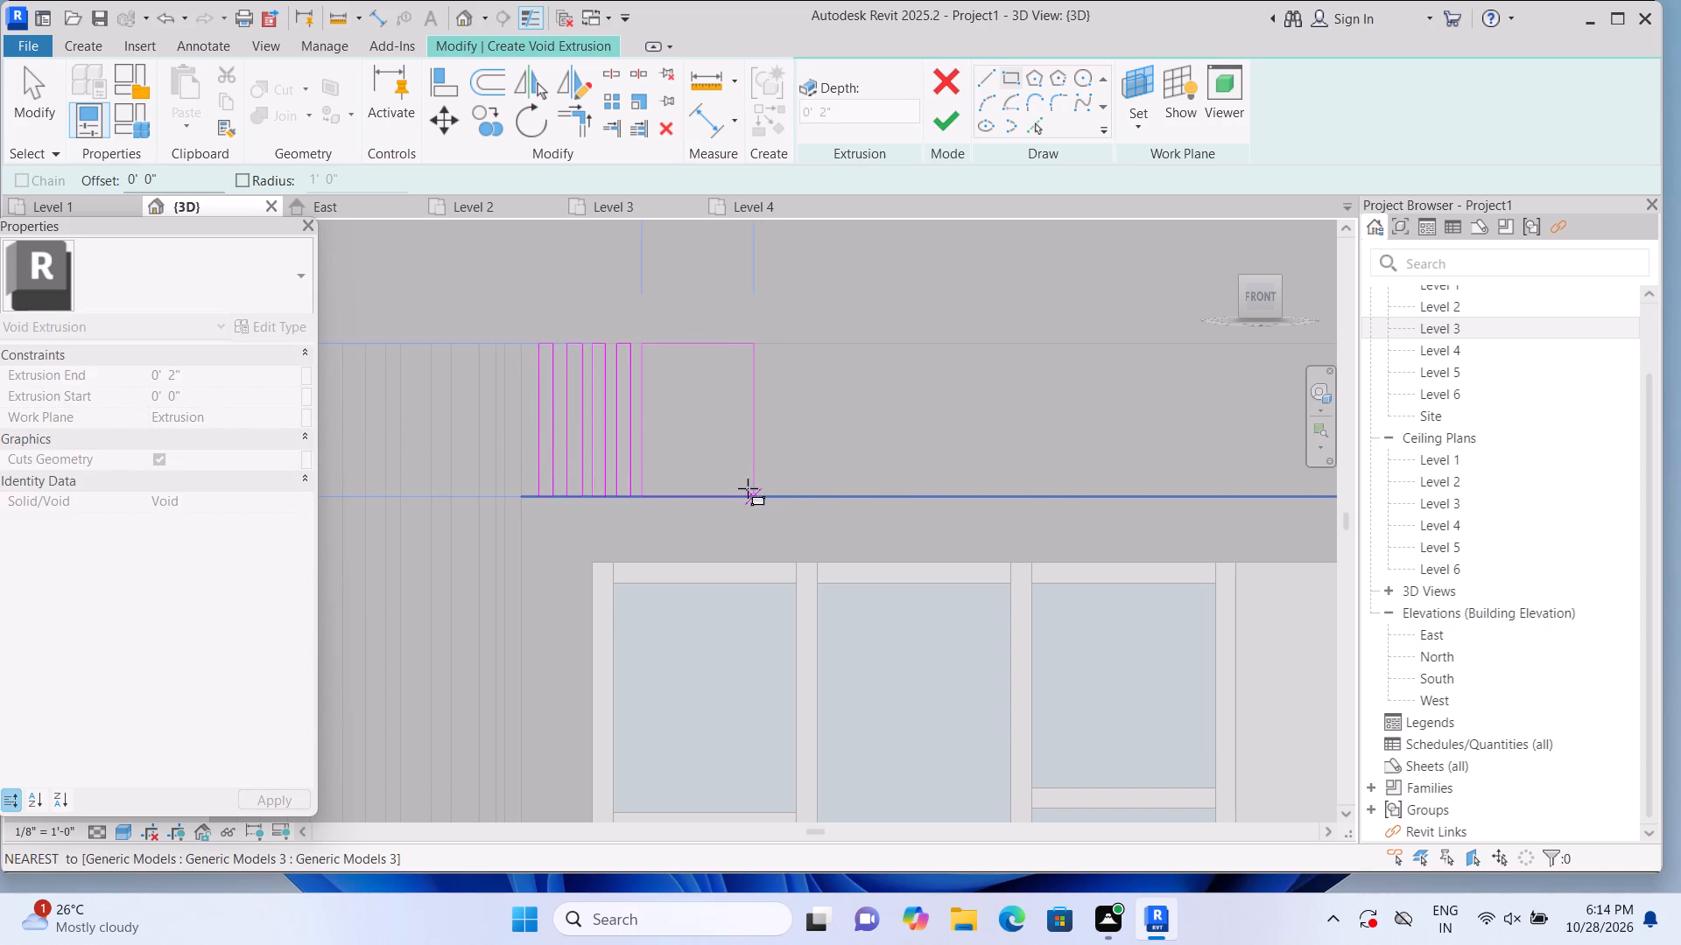
{"action": "left_click", "coordinate": [654, 493]}
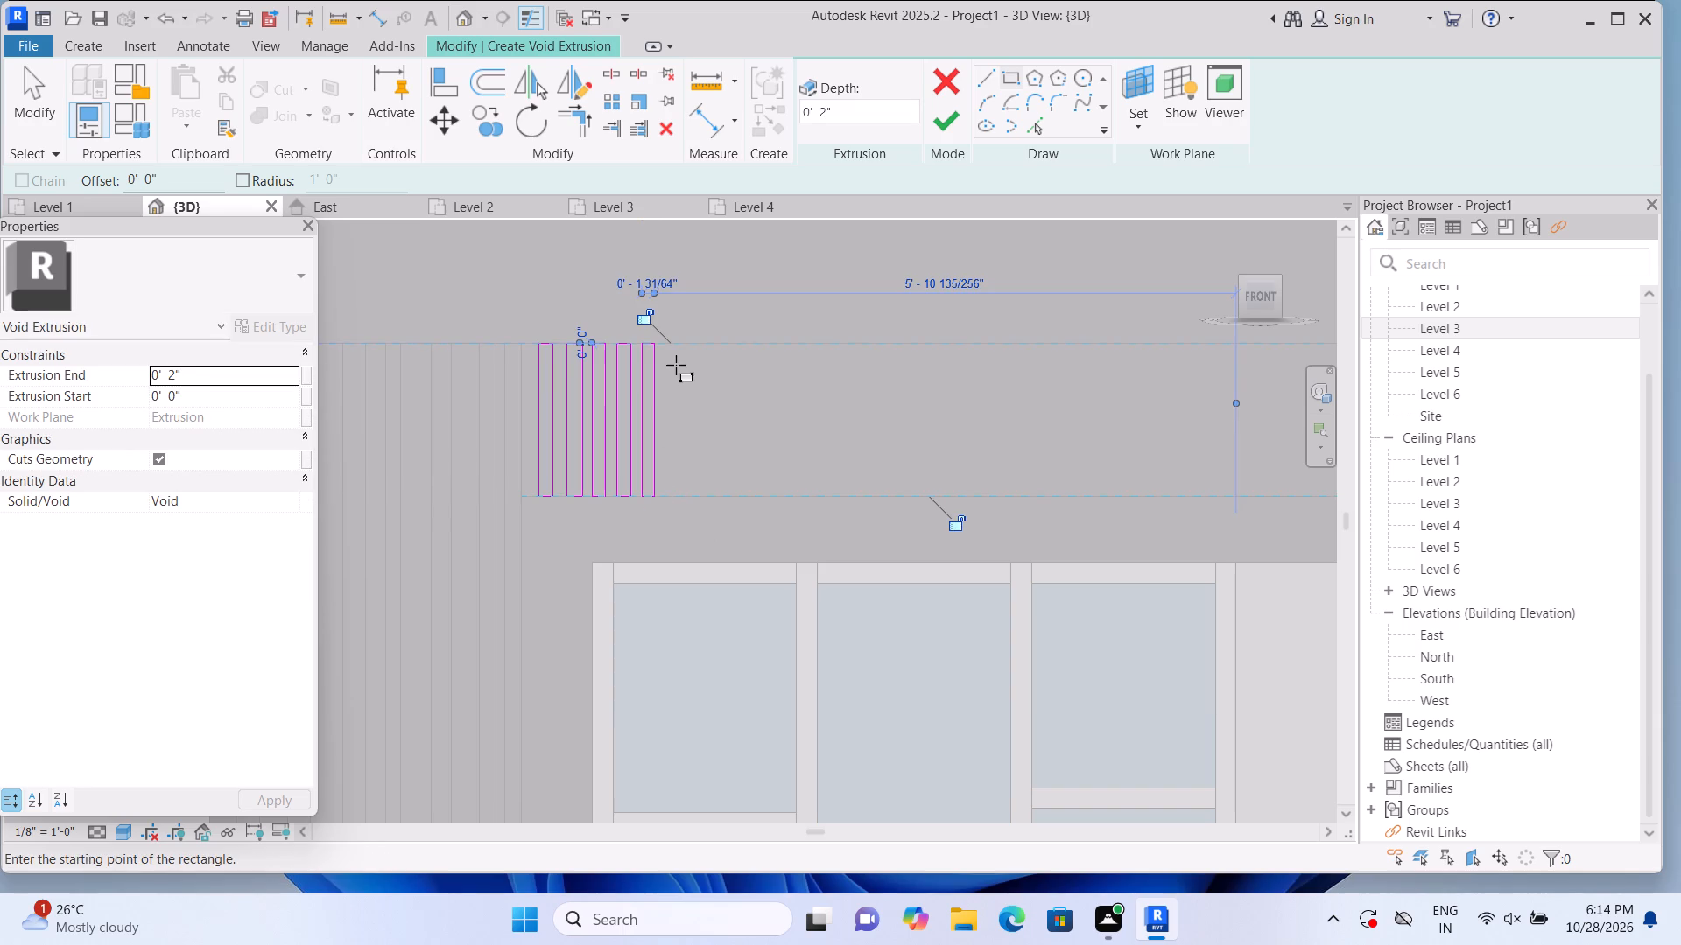
{"action": "left_click", "coordinate": [665, 344]}
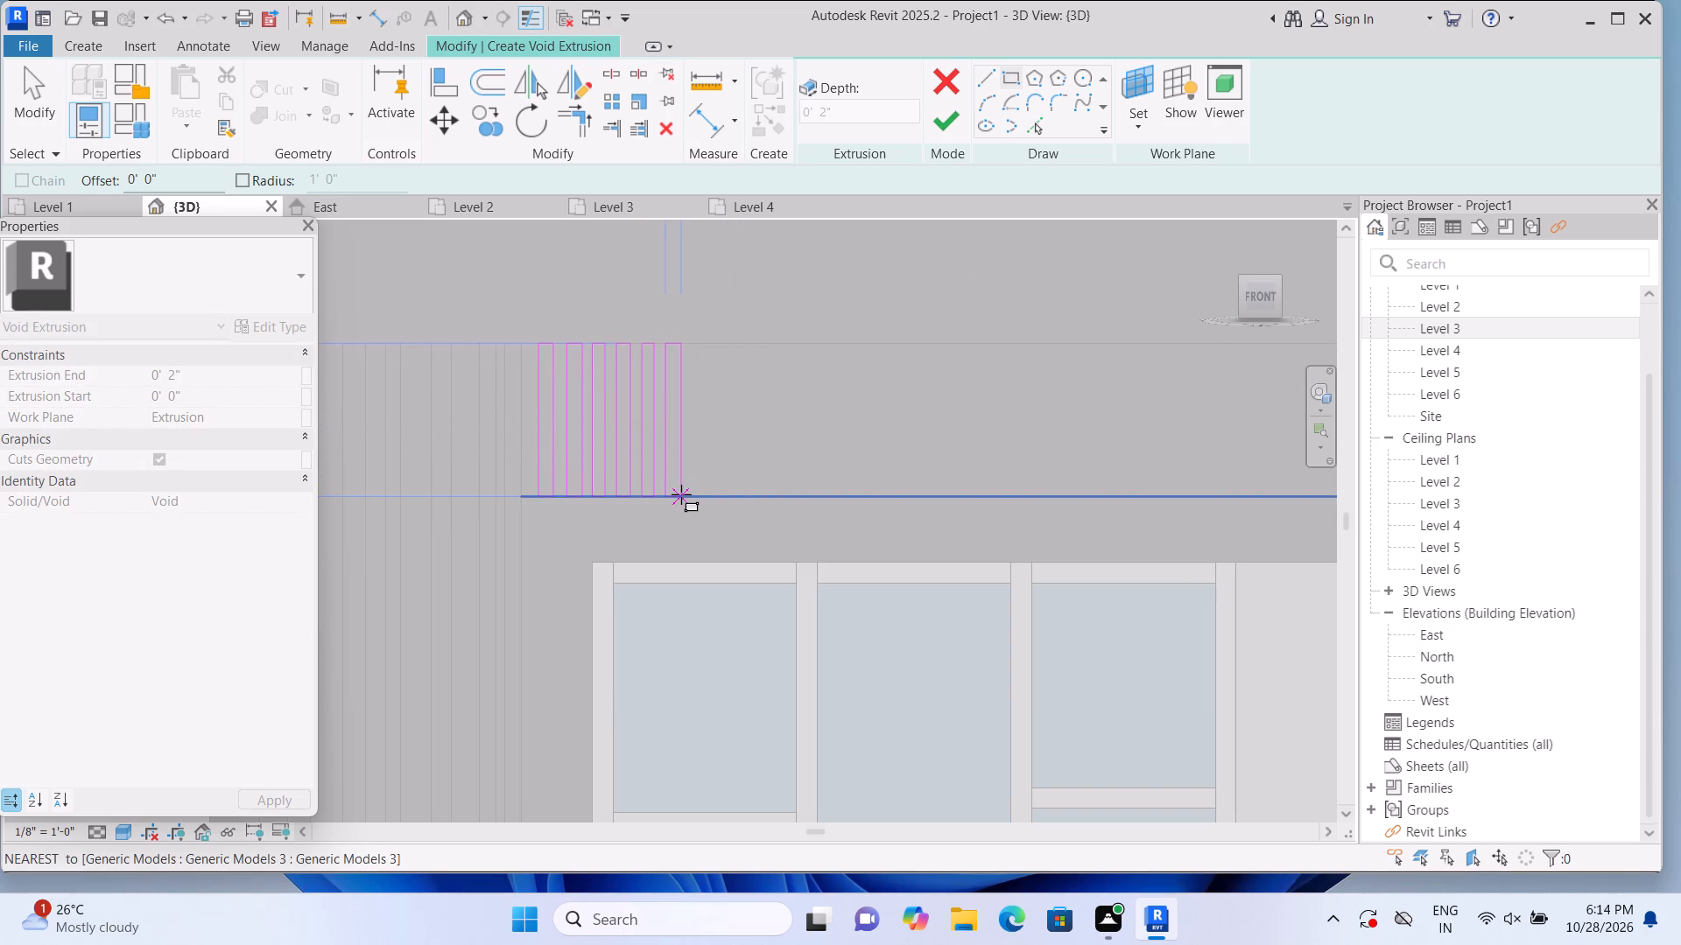
{"action": "left_click", "coordinate": [678, 494]}
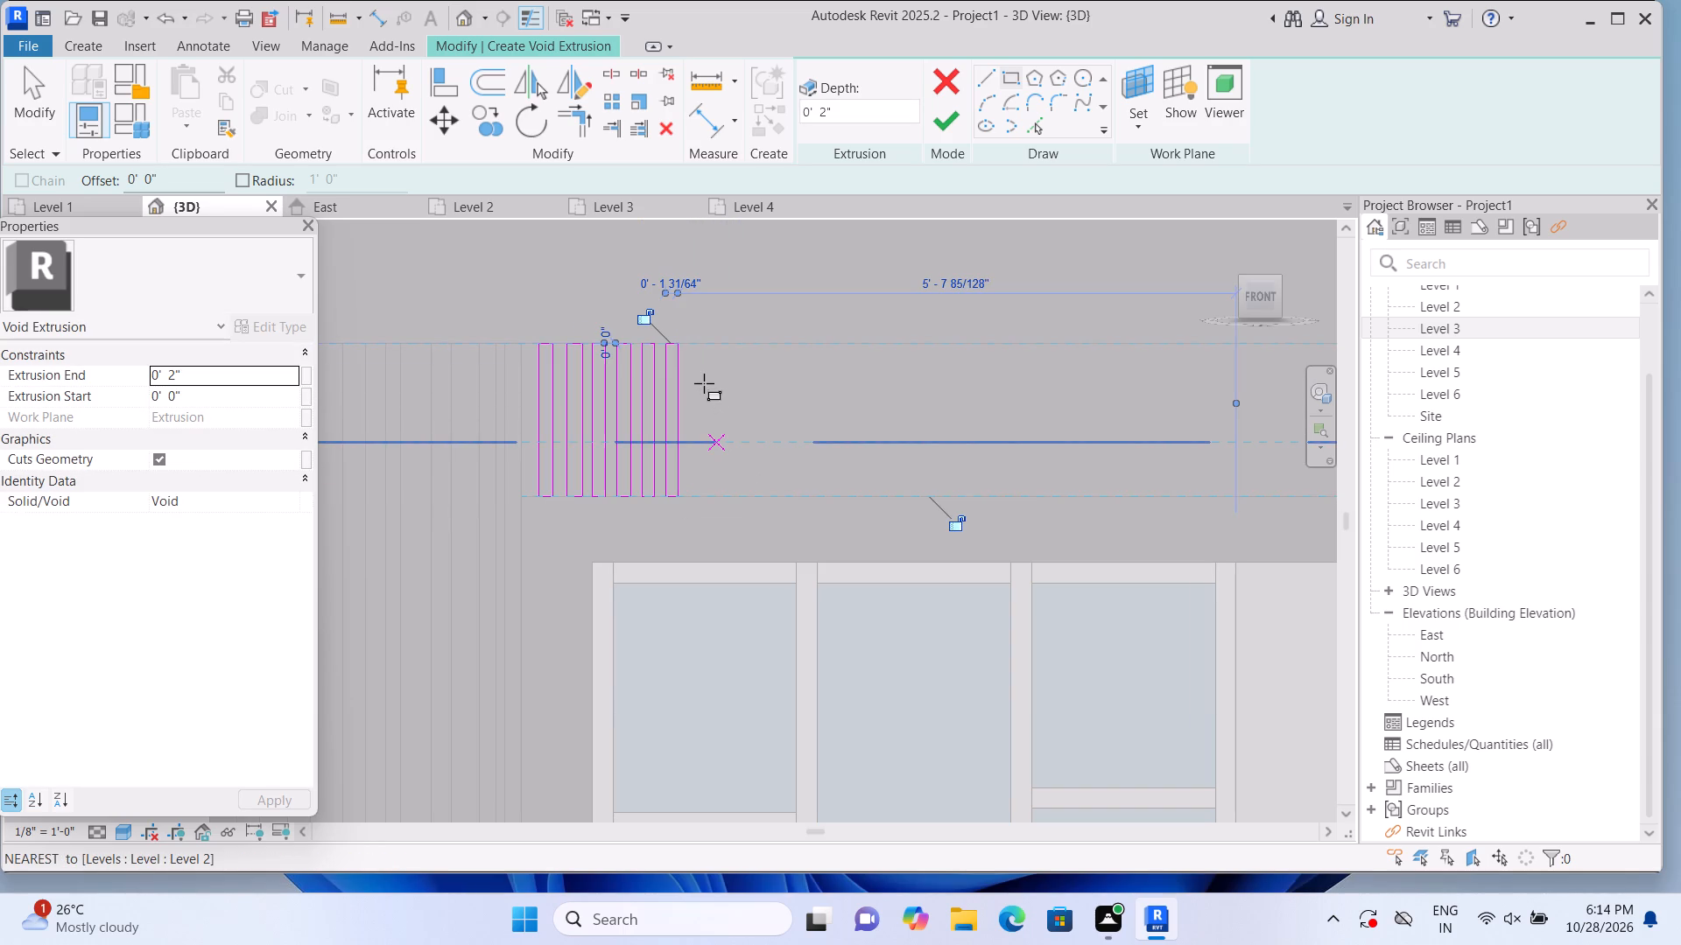
{"action": "left_click", "coordinate": [688, 350]}
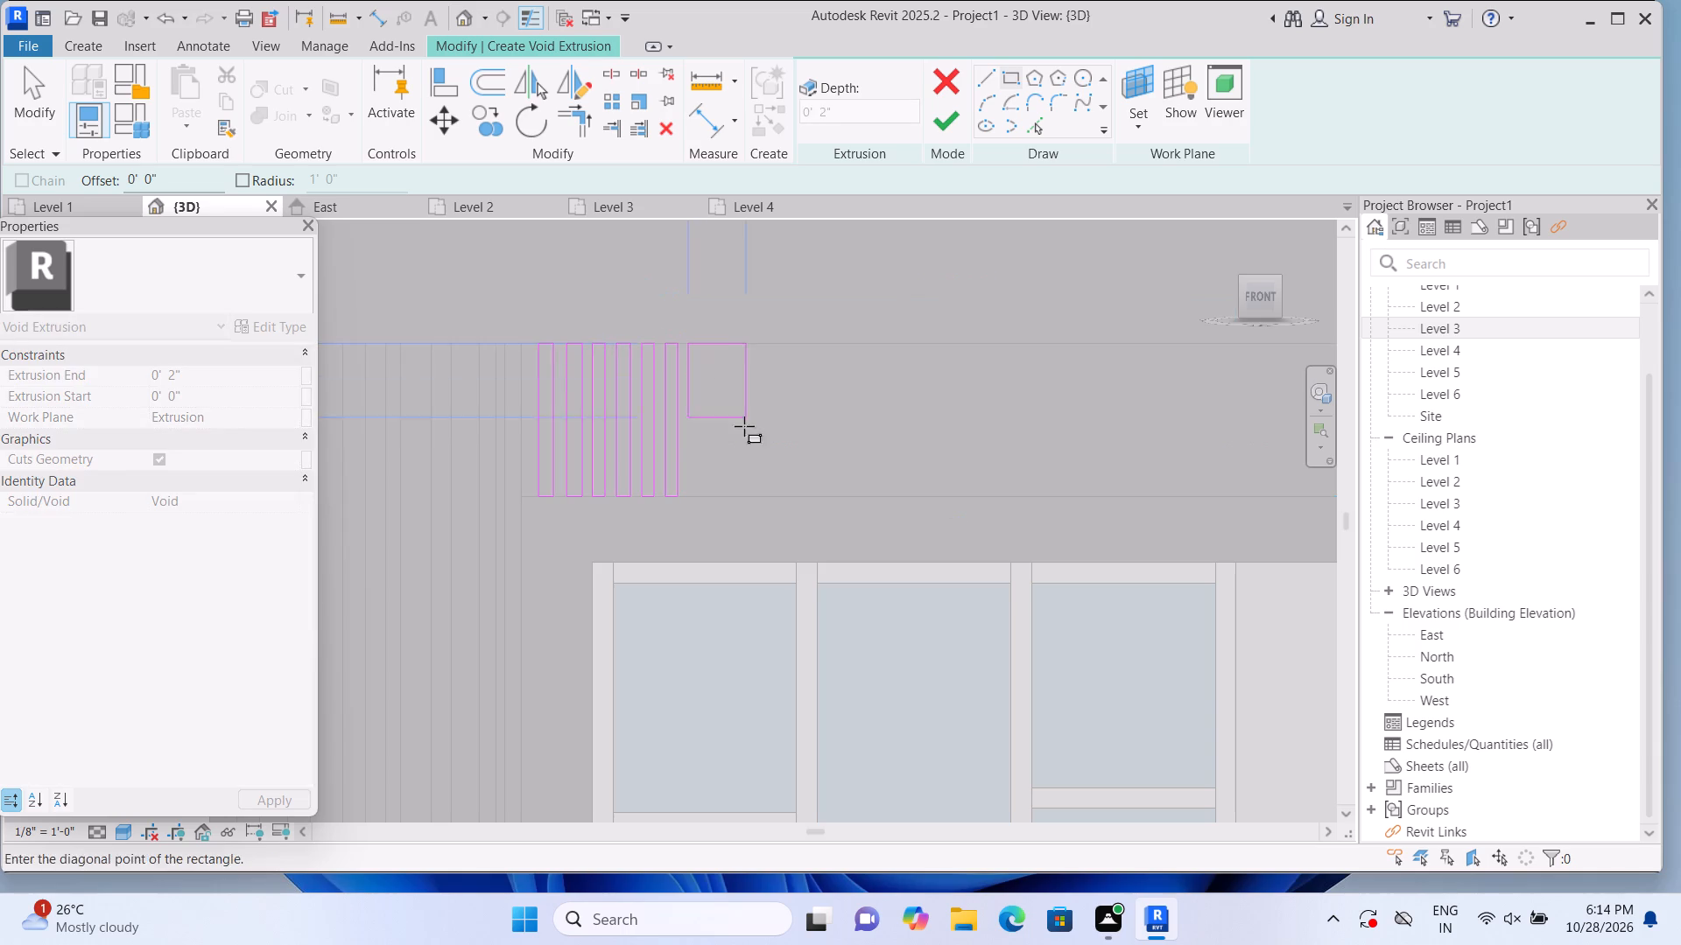
{"action": "double_click", "coordinate": [702, 499]}
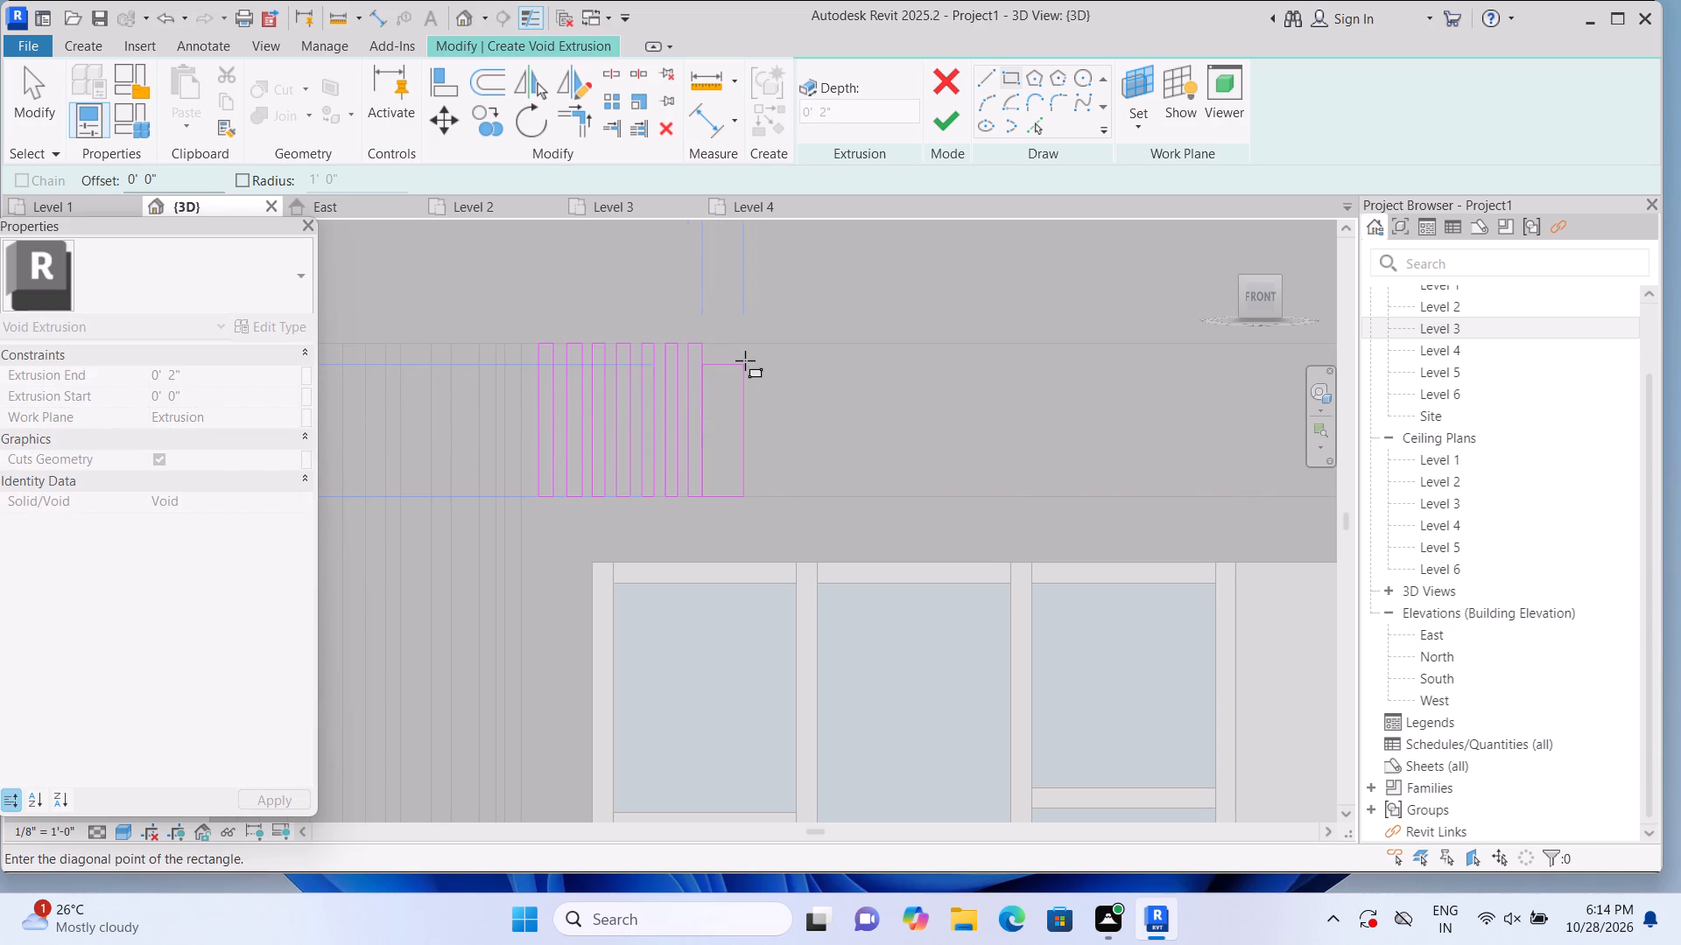
{"action": "key", "text": "Escape"}
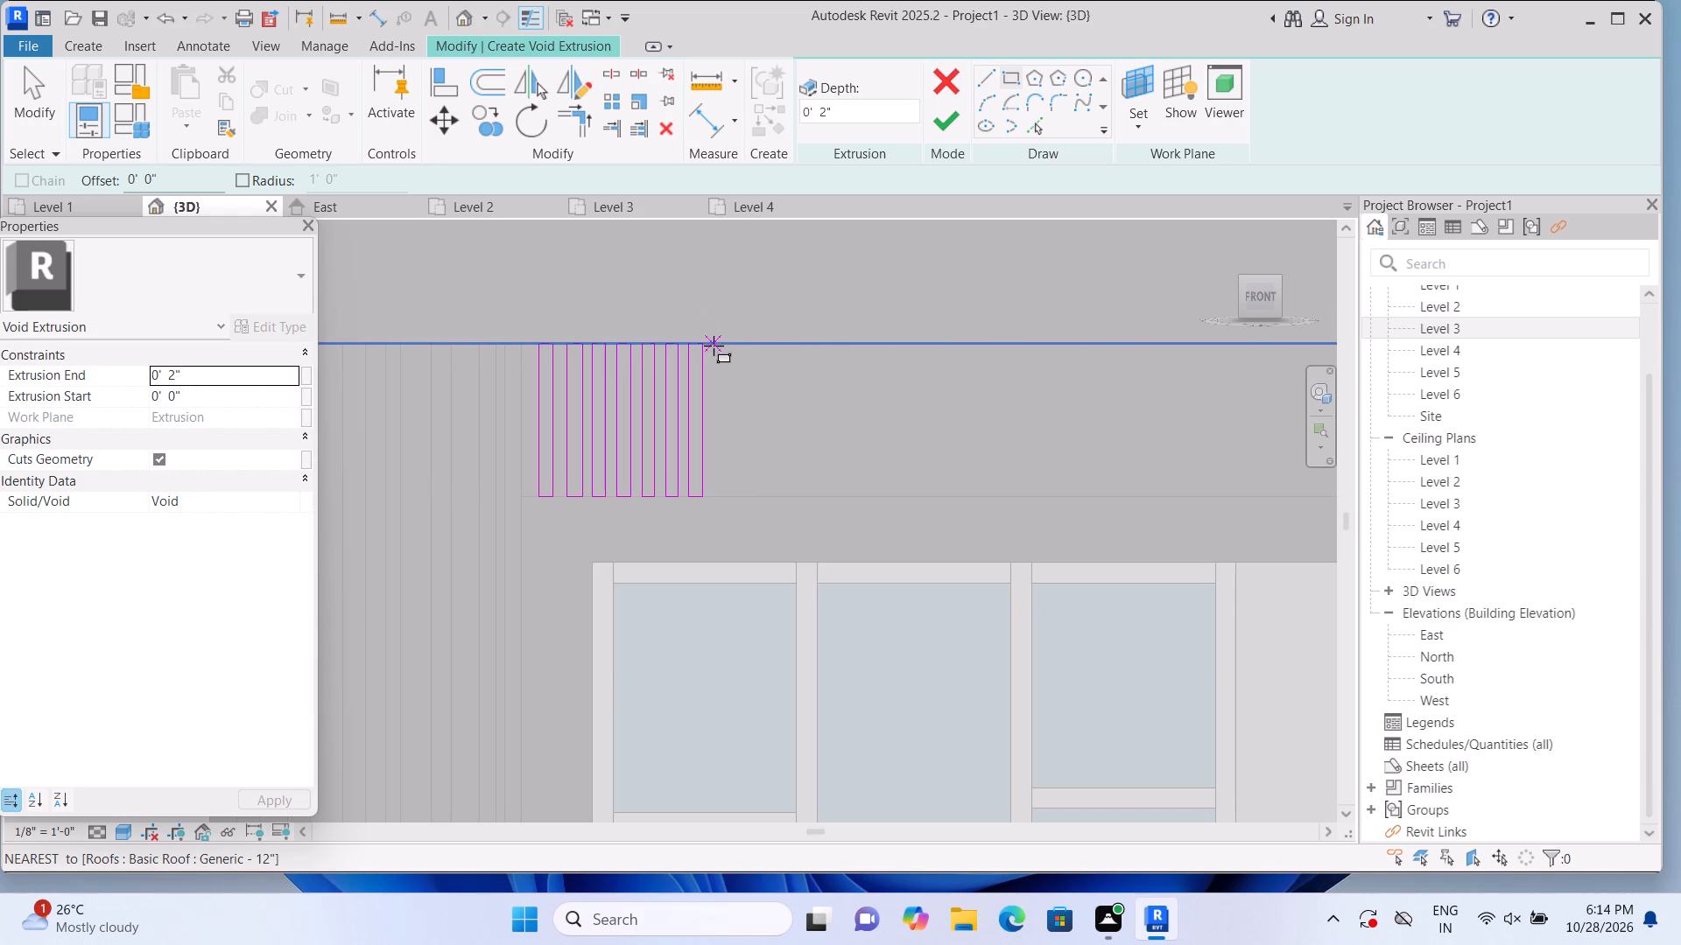
Continue the row along the band with four more narrow full-height rectangles at small gaps, the first three about 1.4" wide.
{"action": "left_click", "coordinate": [714, 346]}
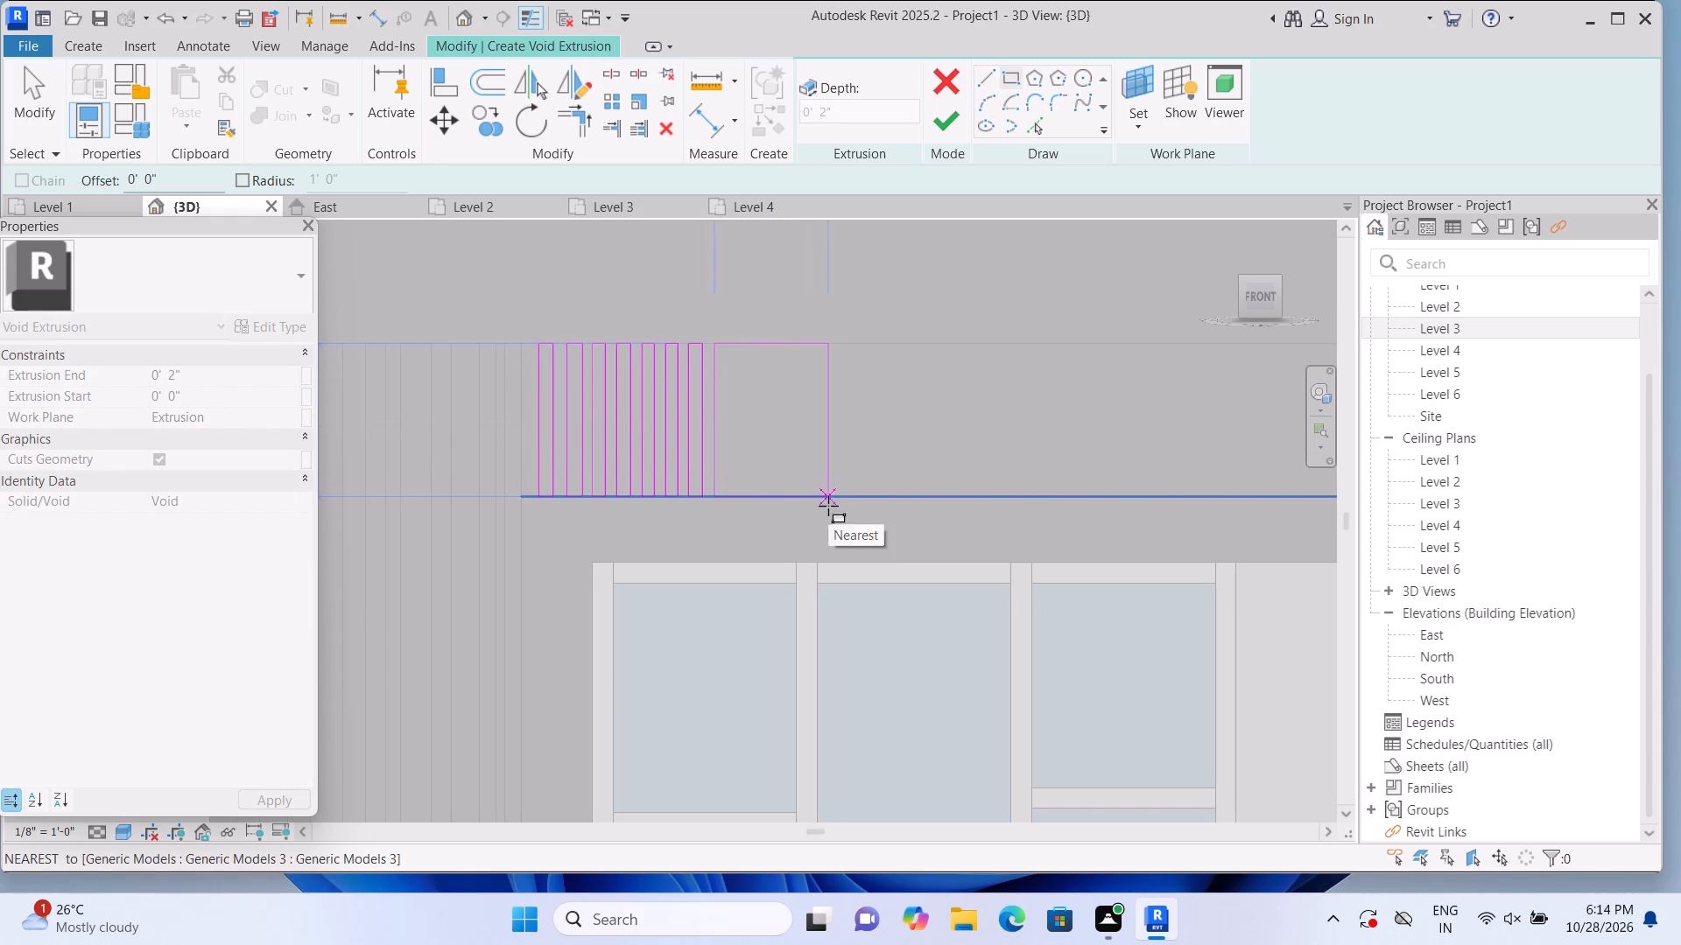
{"action": "left_click", "coordinate": [726, 492]}
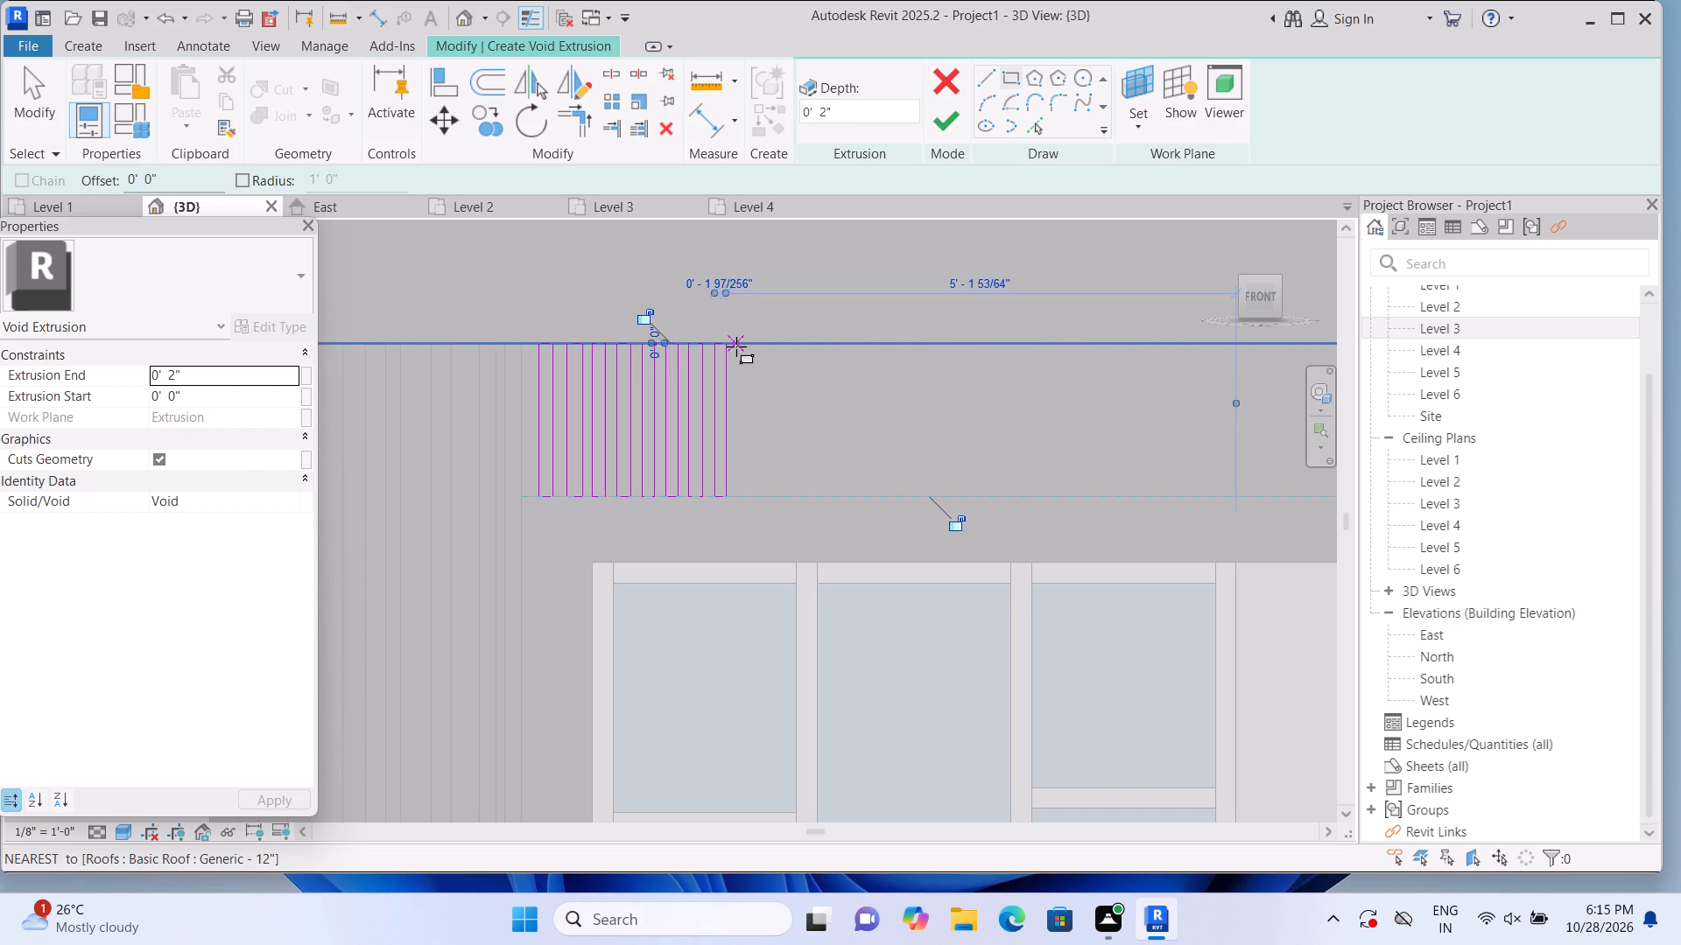
{"action": "left_click", "coordinate": [736, 346]}
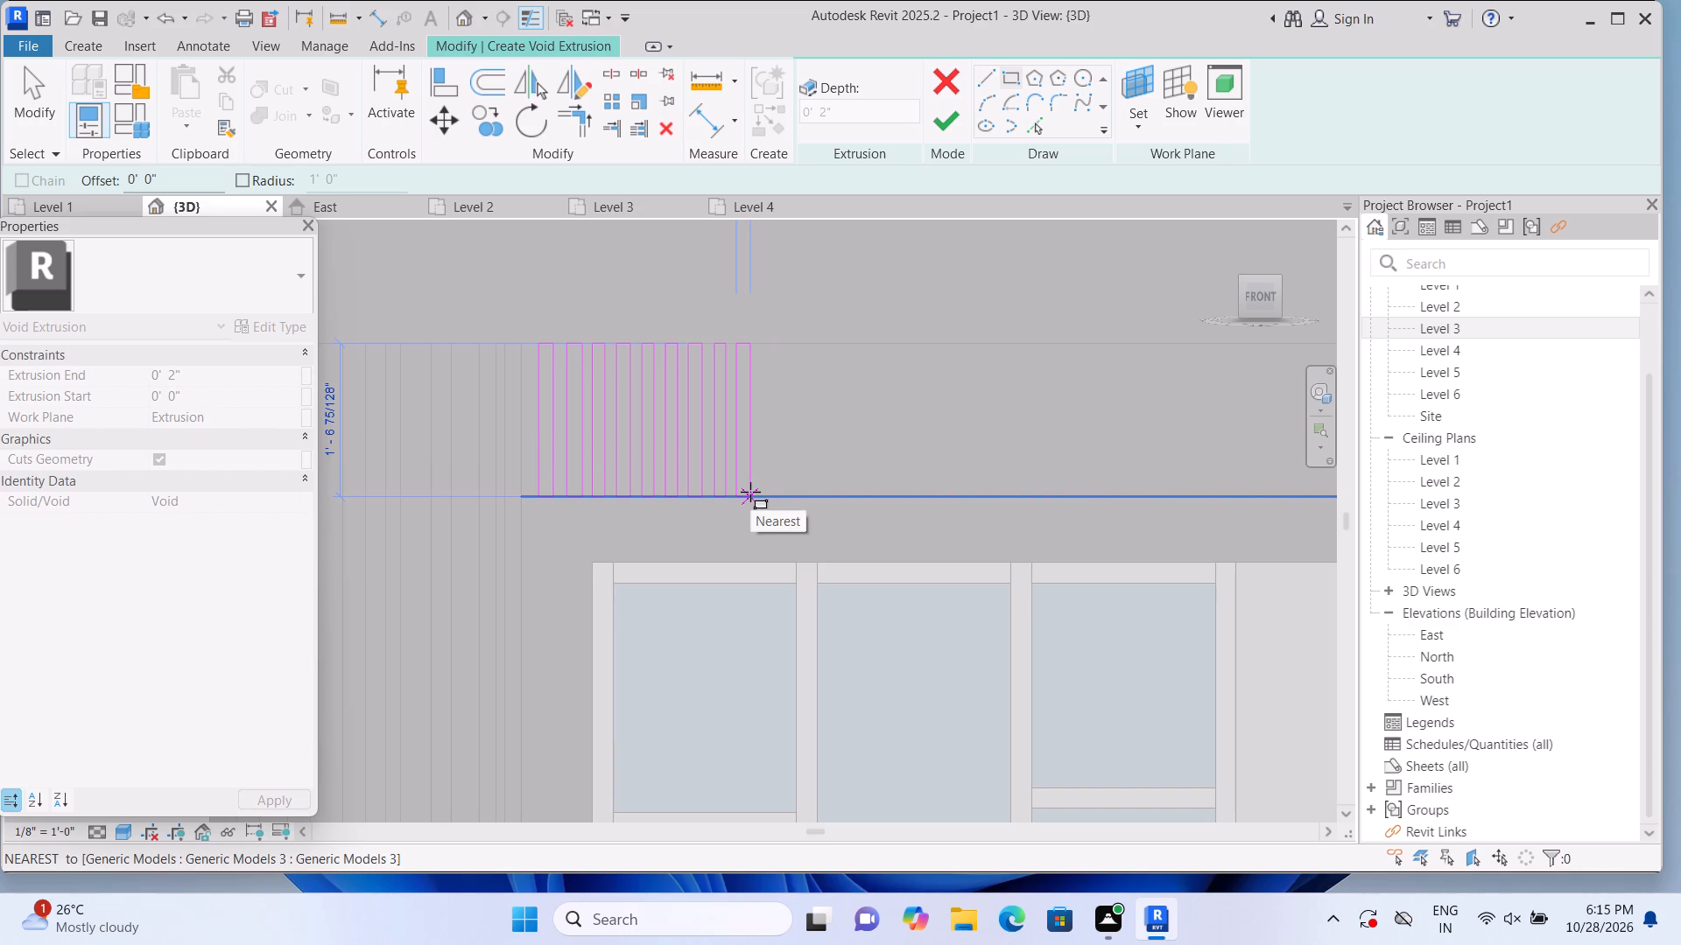
{"action": "left_click", "coordinate": [748, 492]}
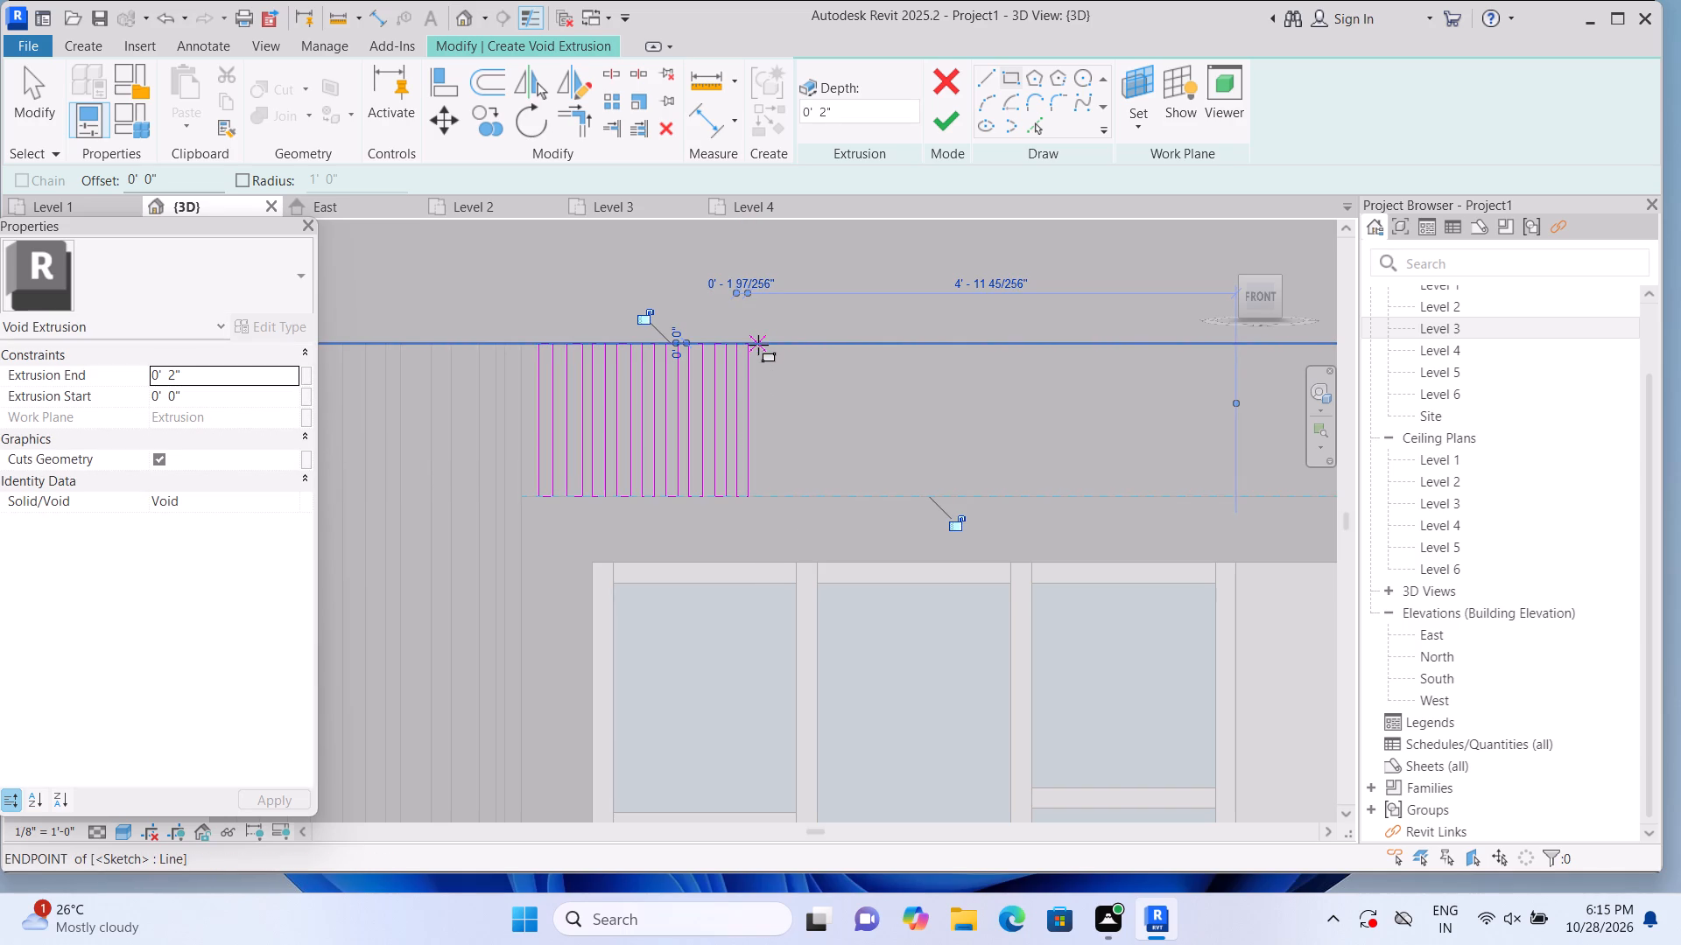
{"action": "left_click", "coordinate": [758, 345]}
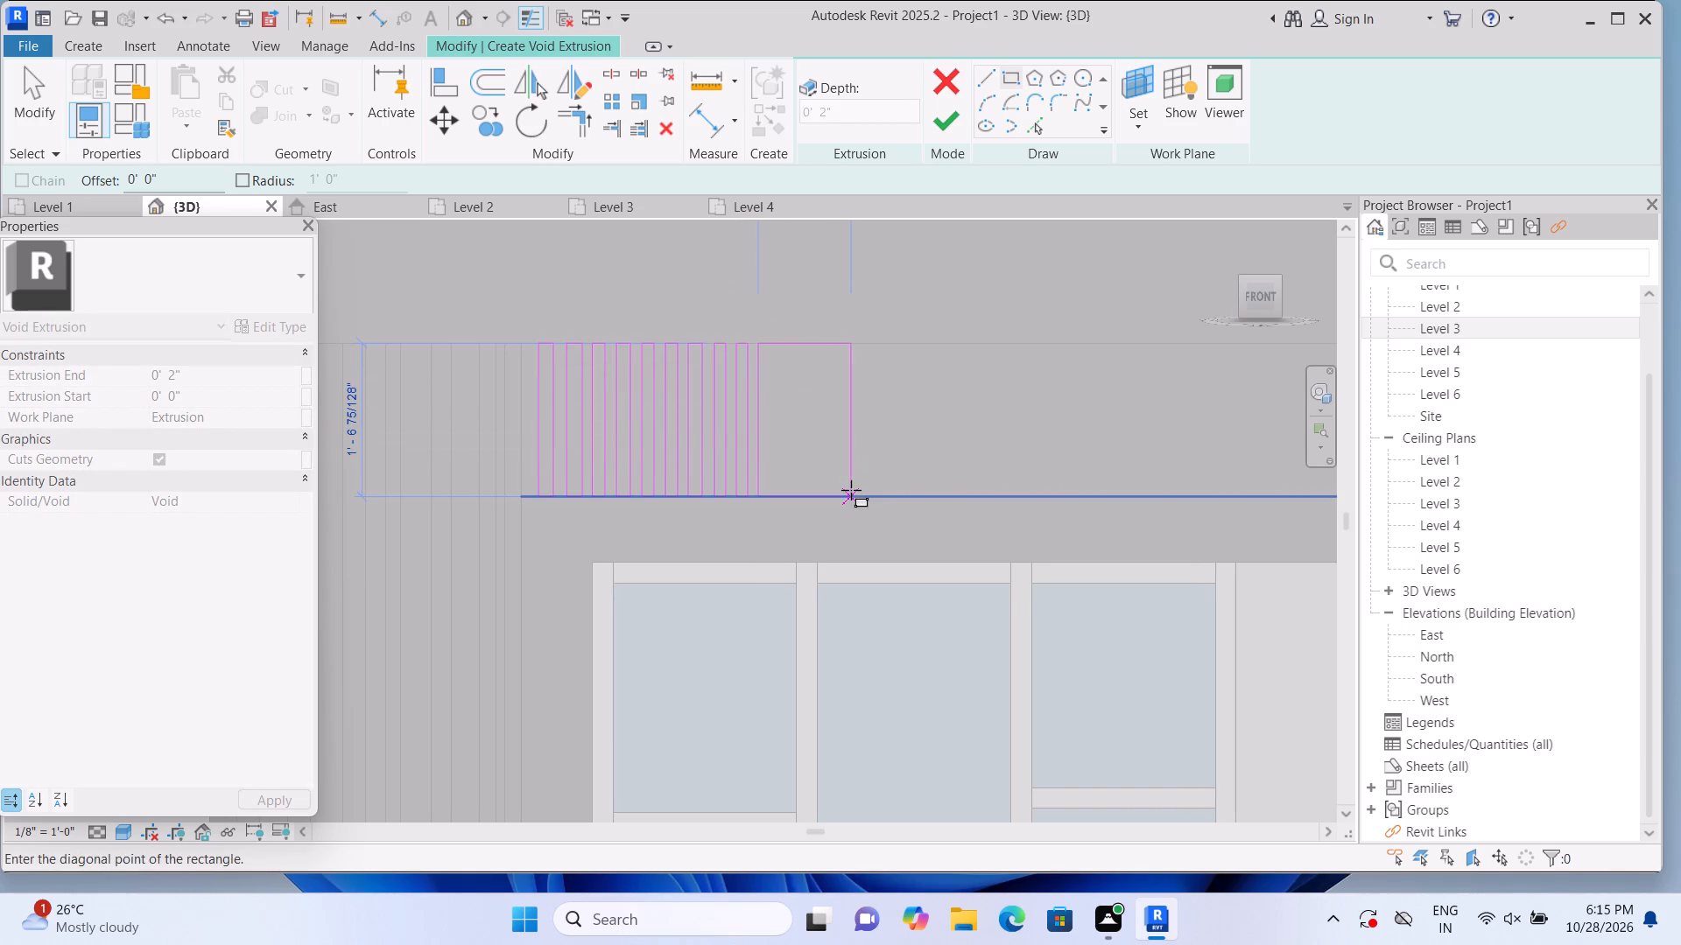
{"action": "left_click", "coordinate": [770, 494]}
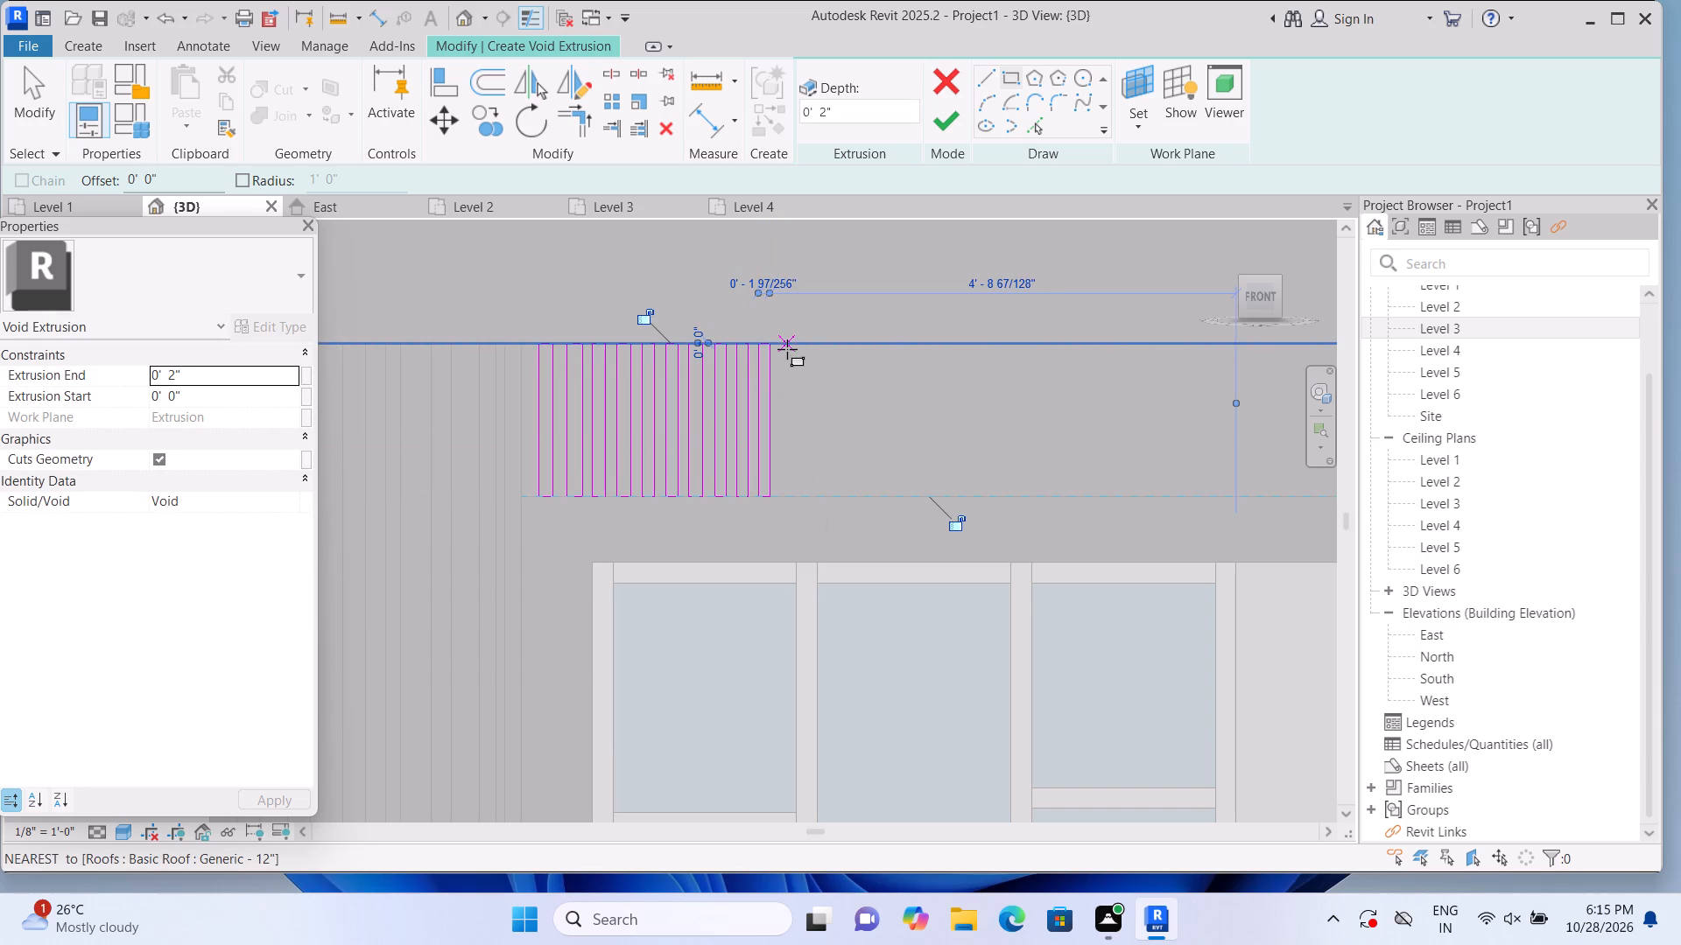
{"action": "left_click", "coordinate": [784, 348]}
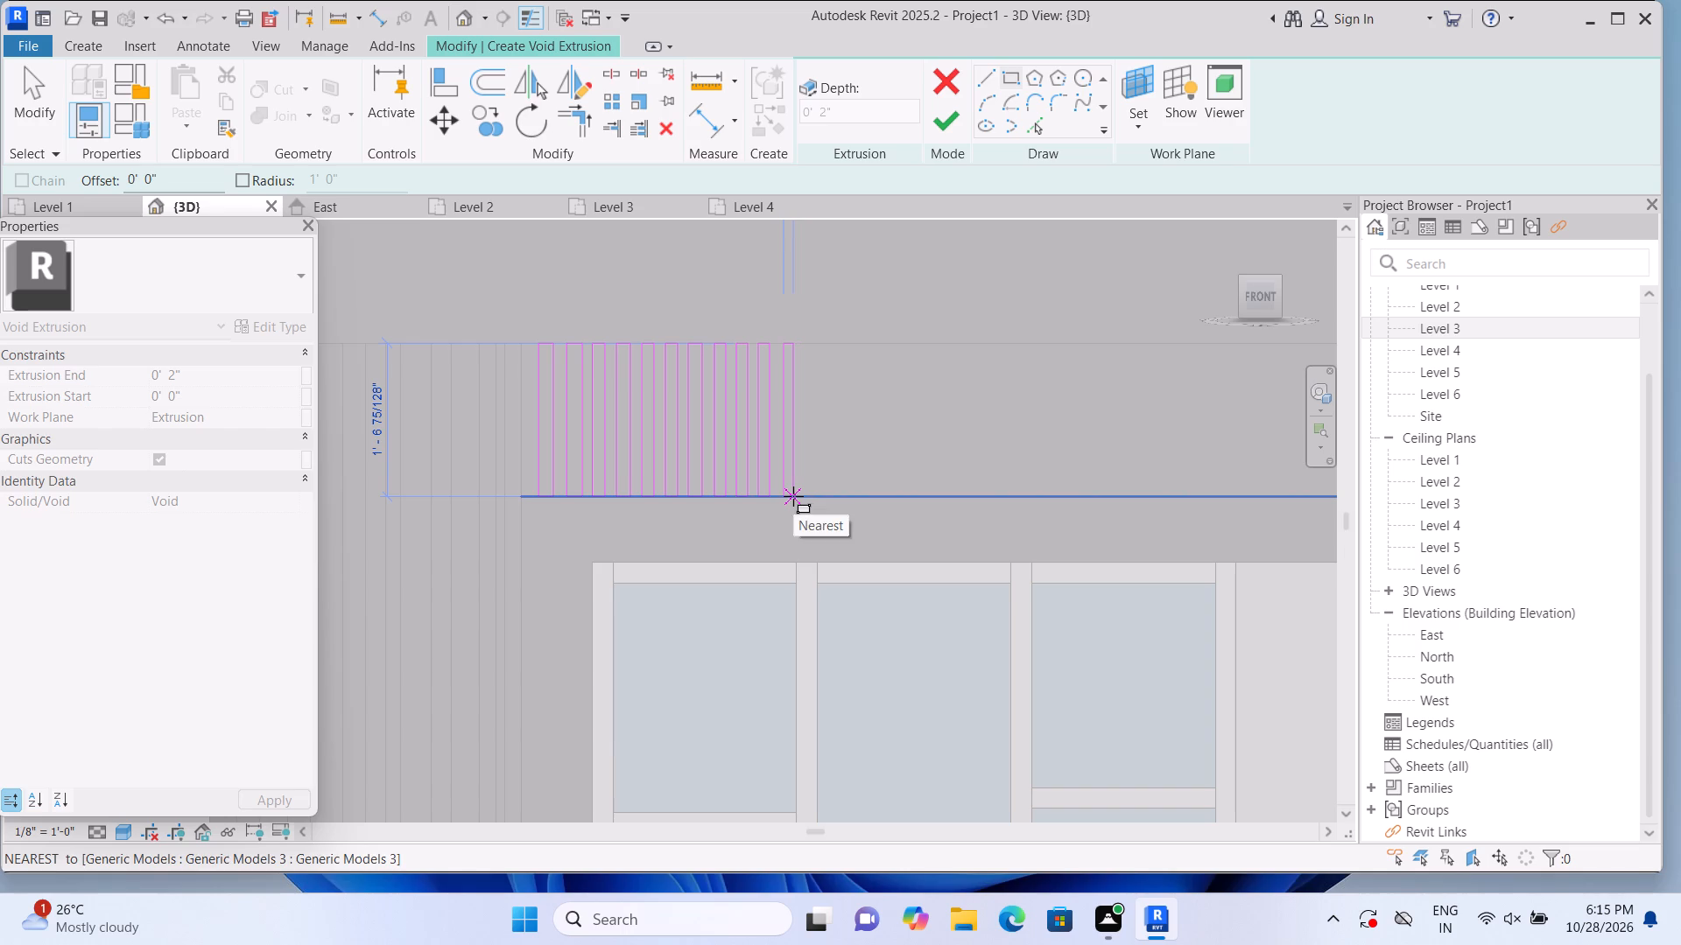
{"action": "left_click", "coordinate": [793, 496]}
Sketch four more full-height rectangles above the middle window pane, between about 1.4" and 1.6" wide, keeping the same small gaps.
{"action": "left_click", "coordinate": [804, 350]}
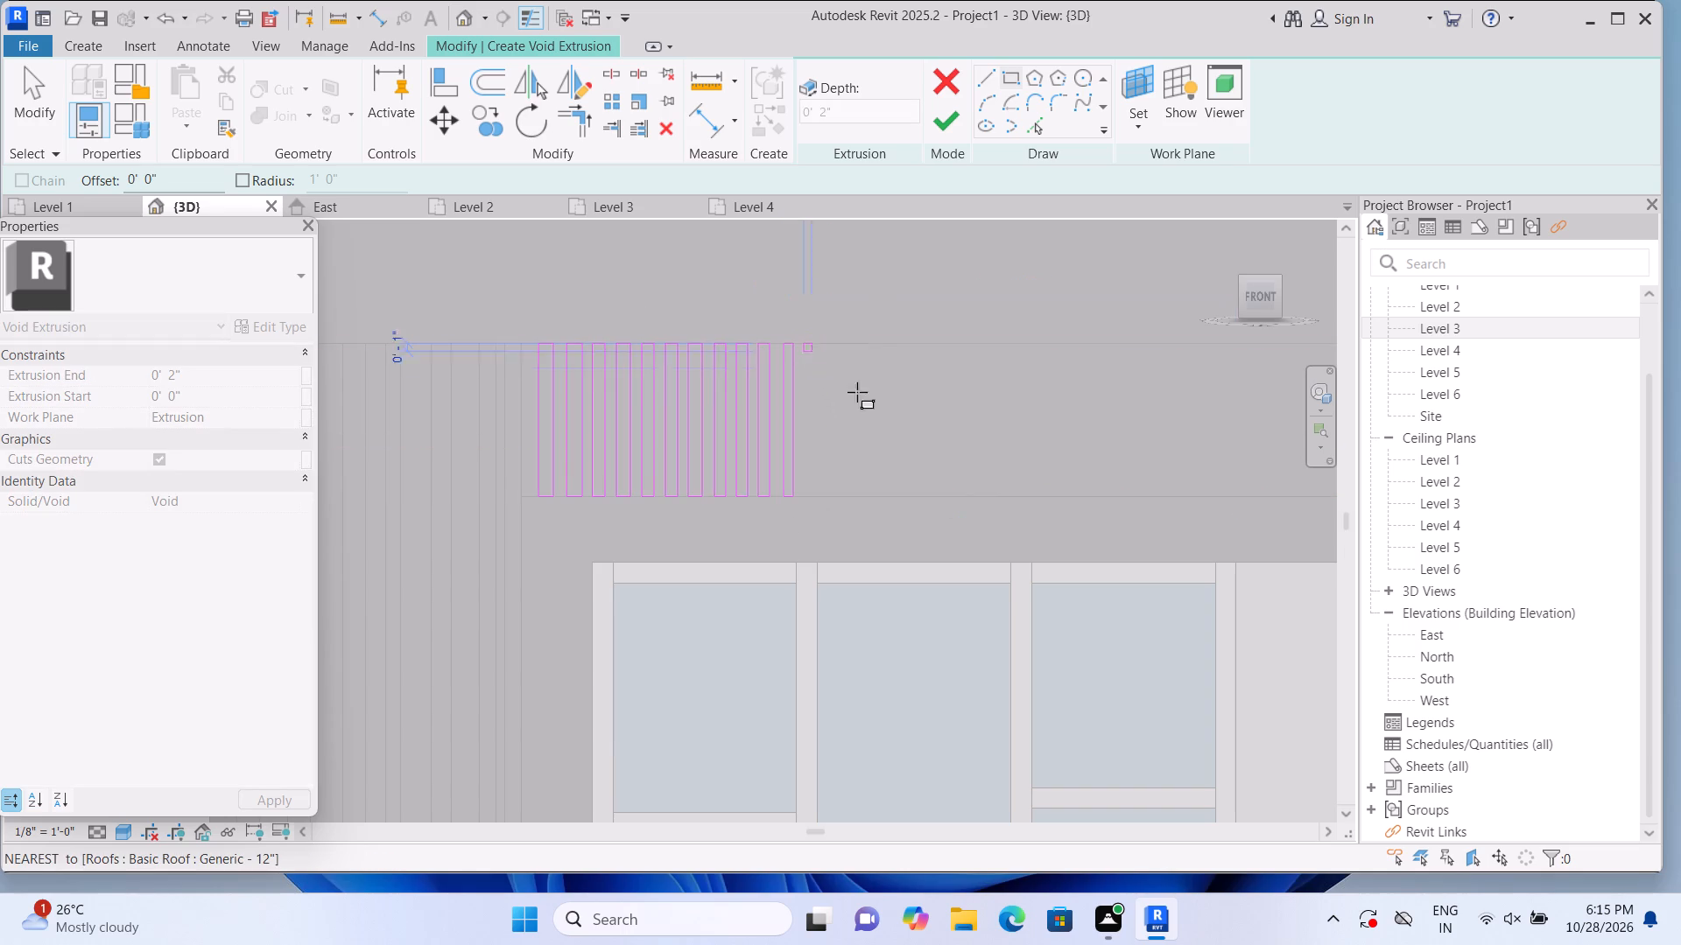
{"action": "left_click", "coordinate": [816, 498]}
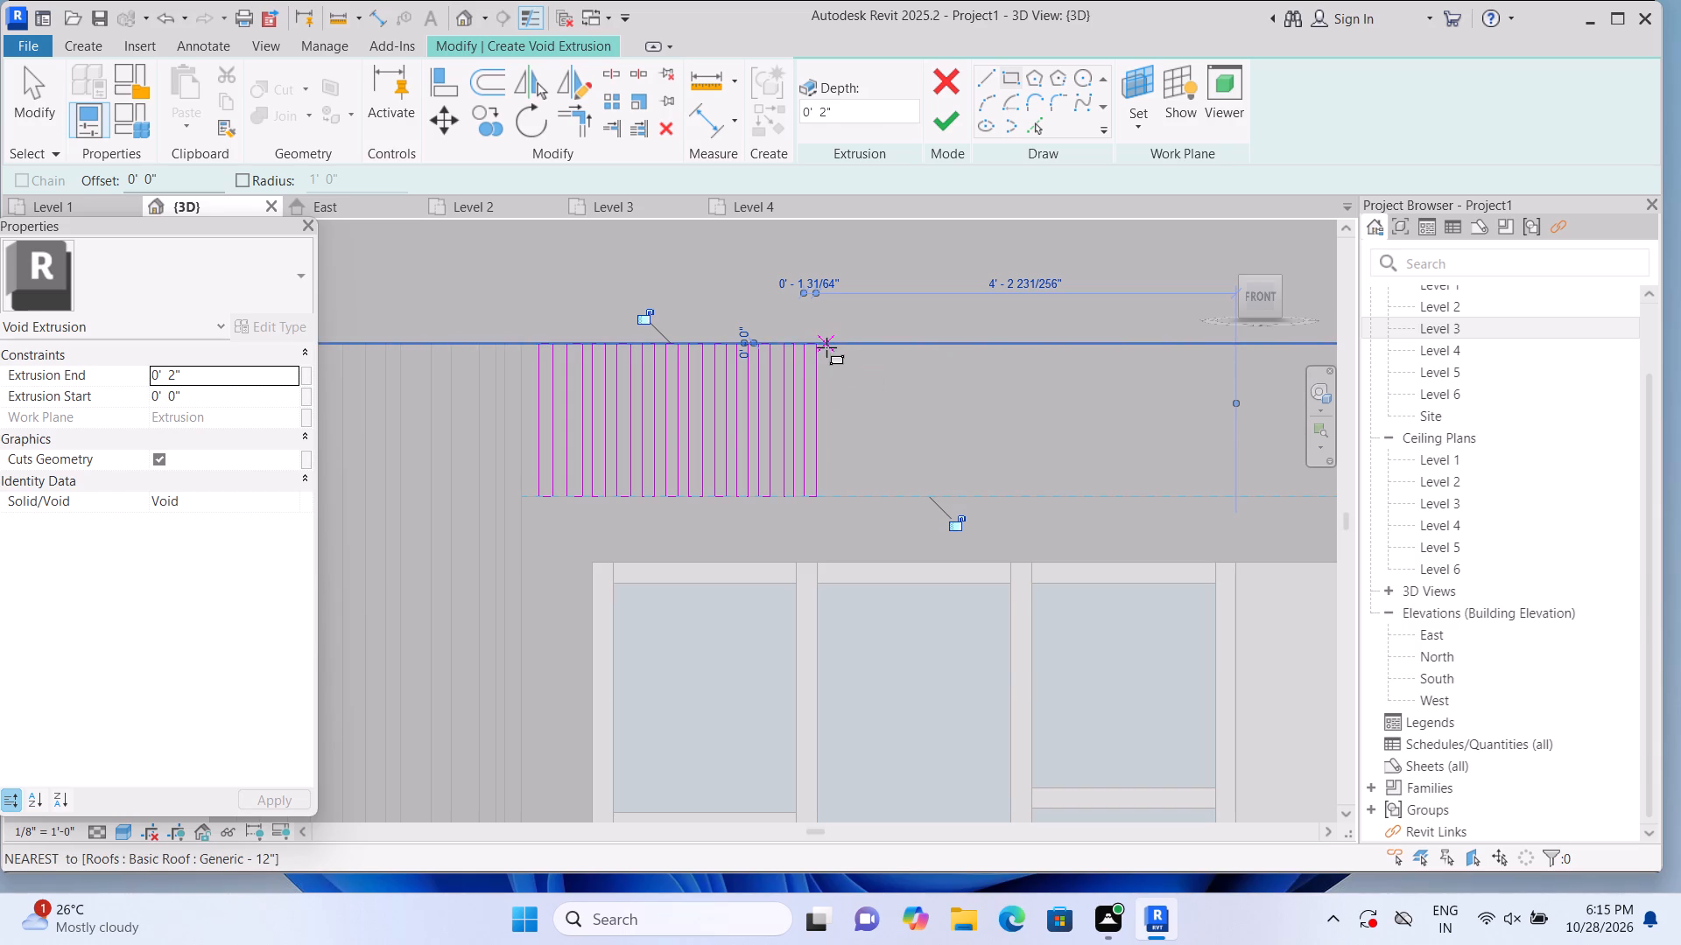
{"action": "left_click", "coordinate": [826, 347]}
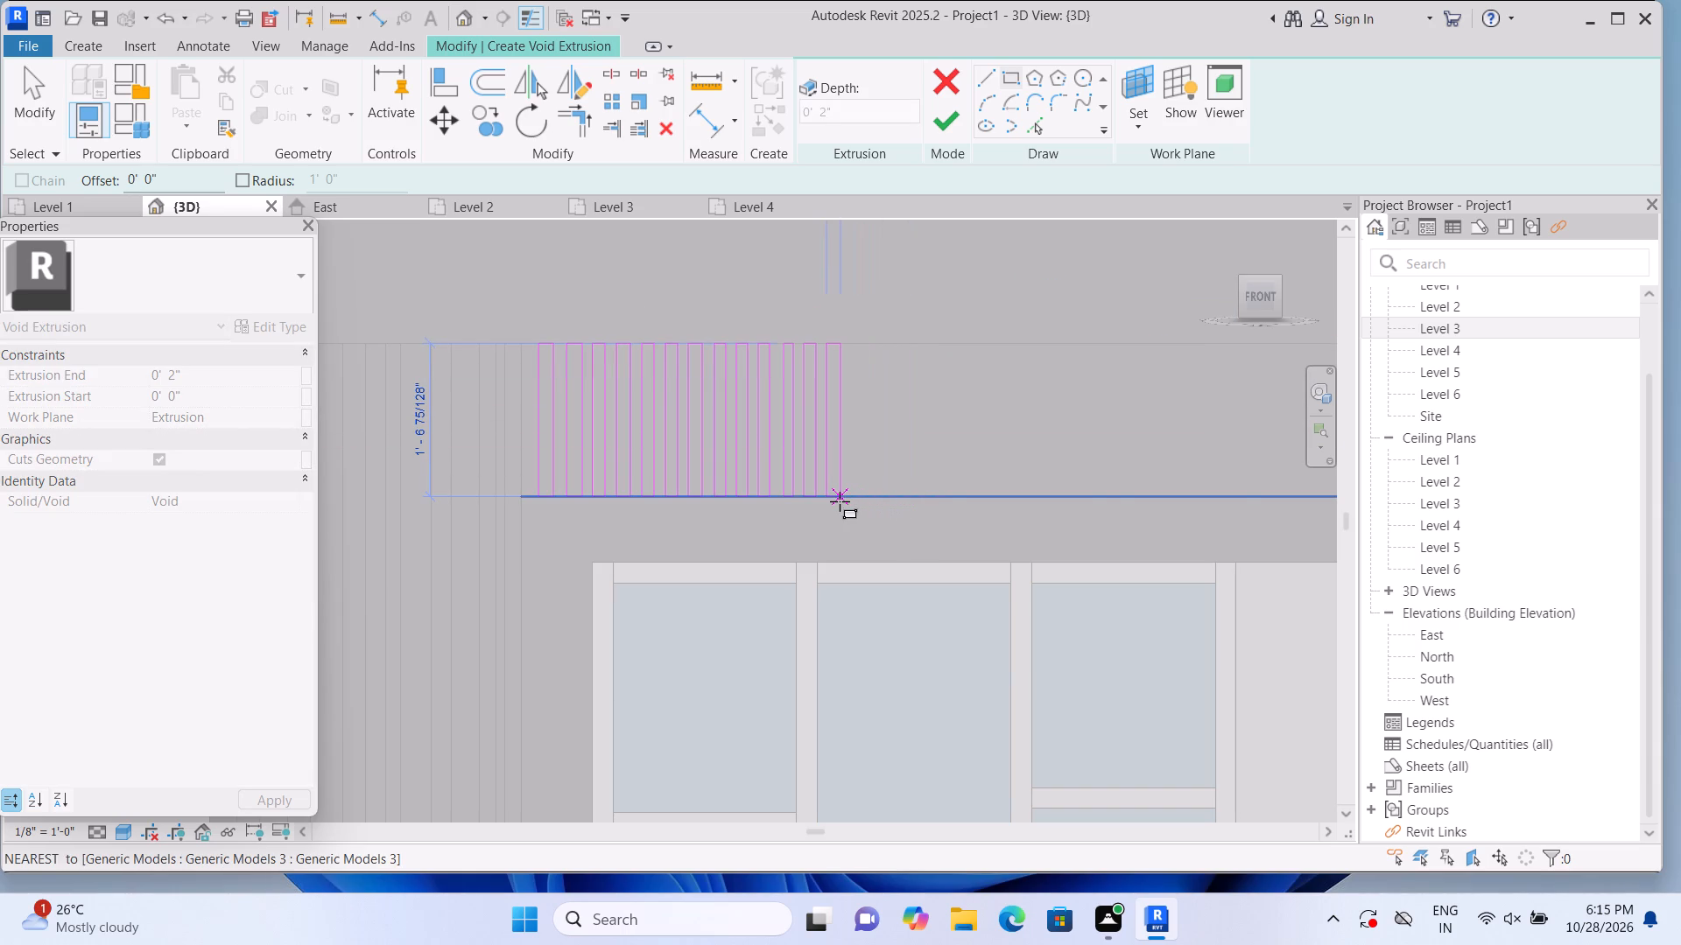
{"action": "left_click", "coordinate": [840, 501]}
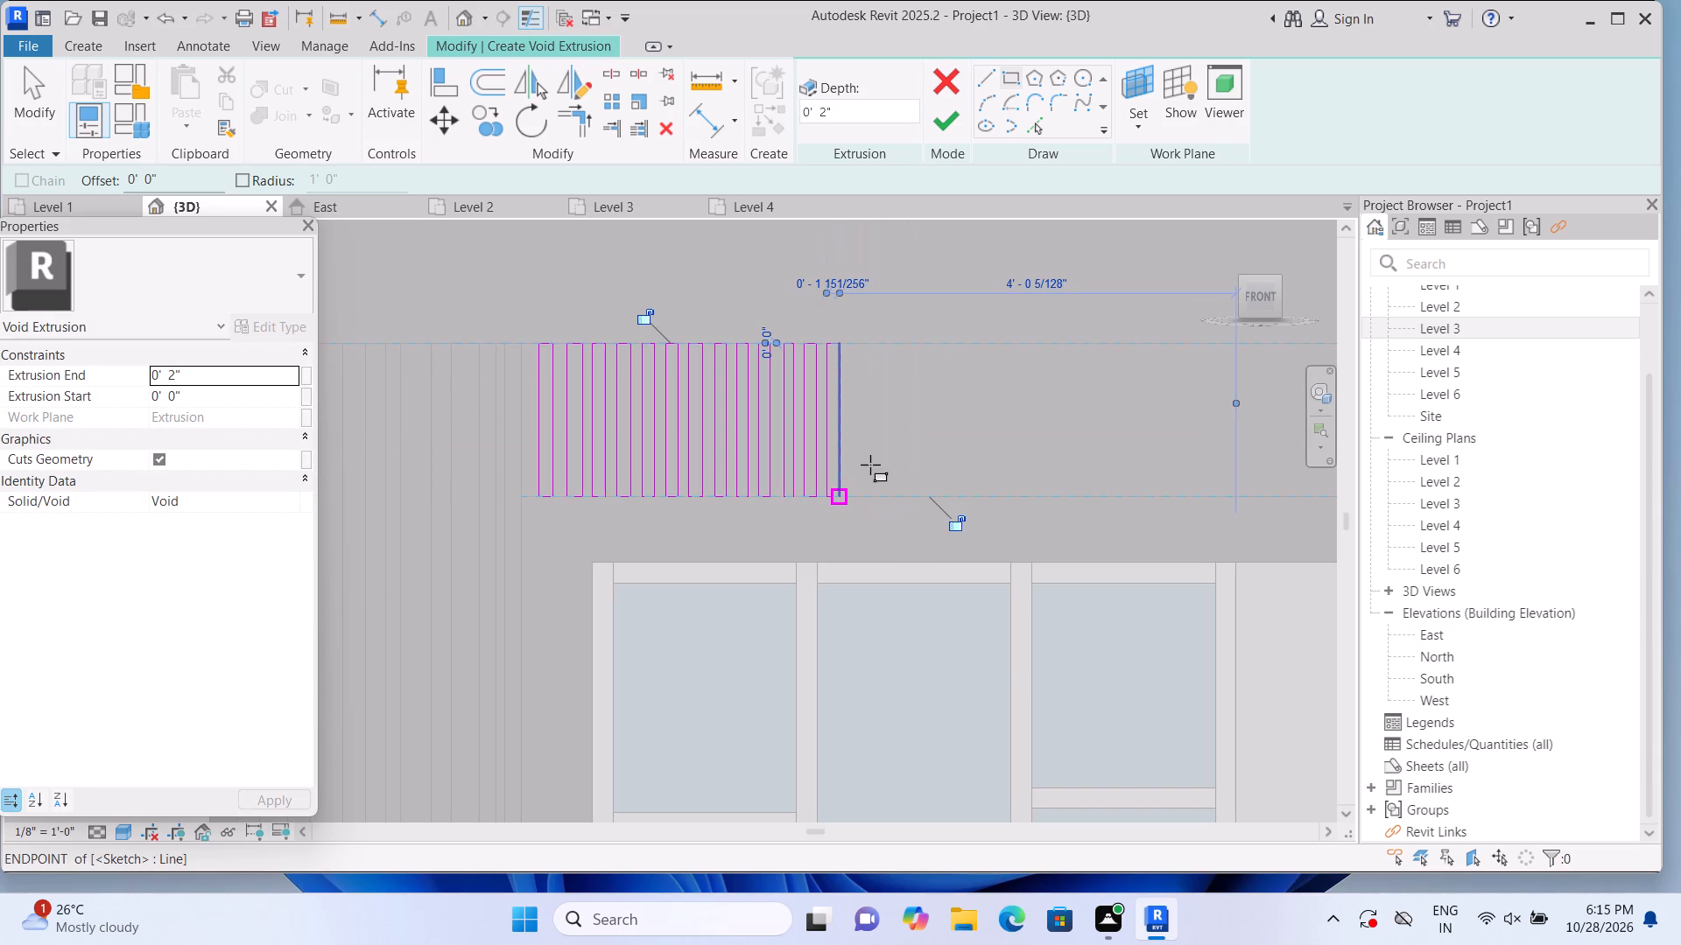
{"action": "left_click", "coordinate": [851, 349]}
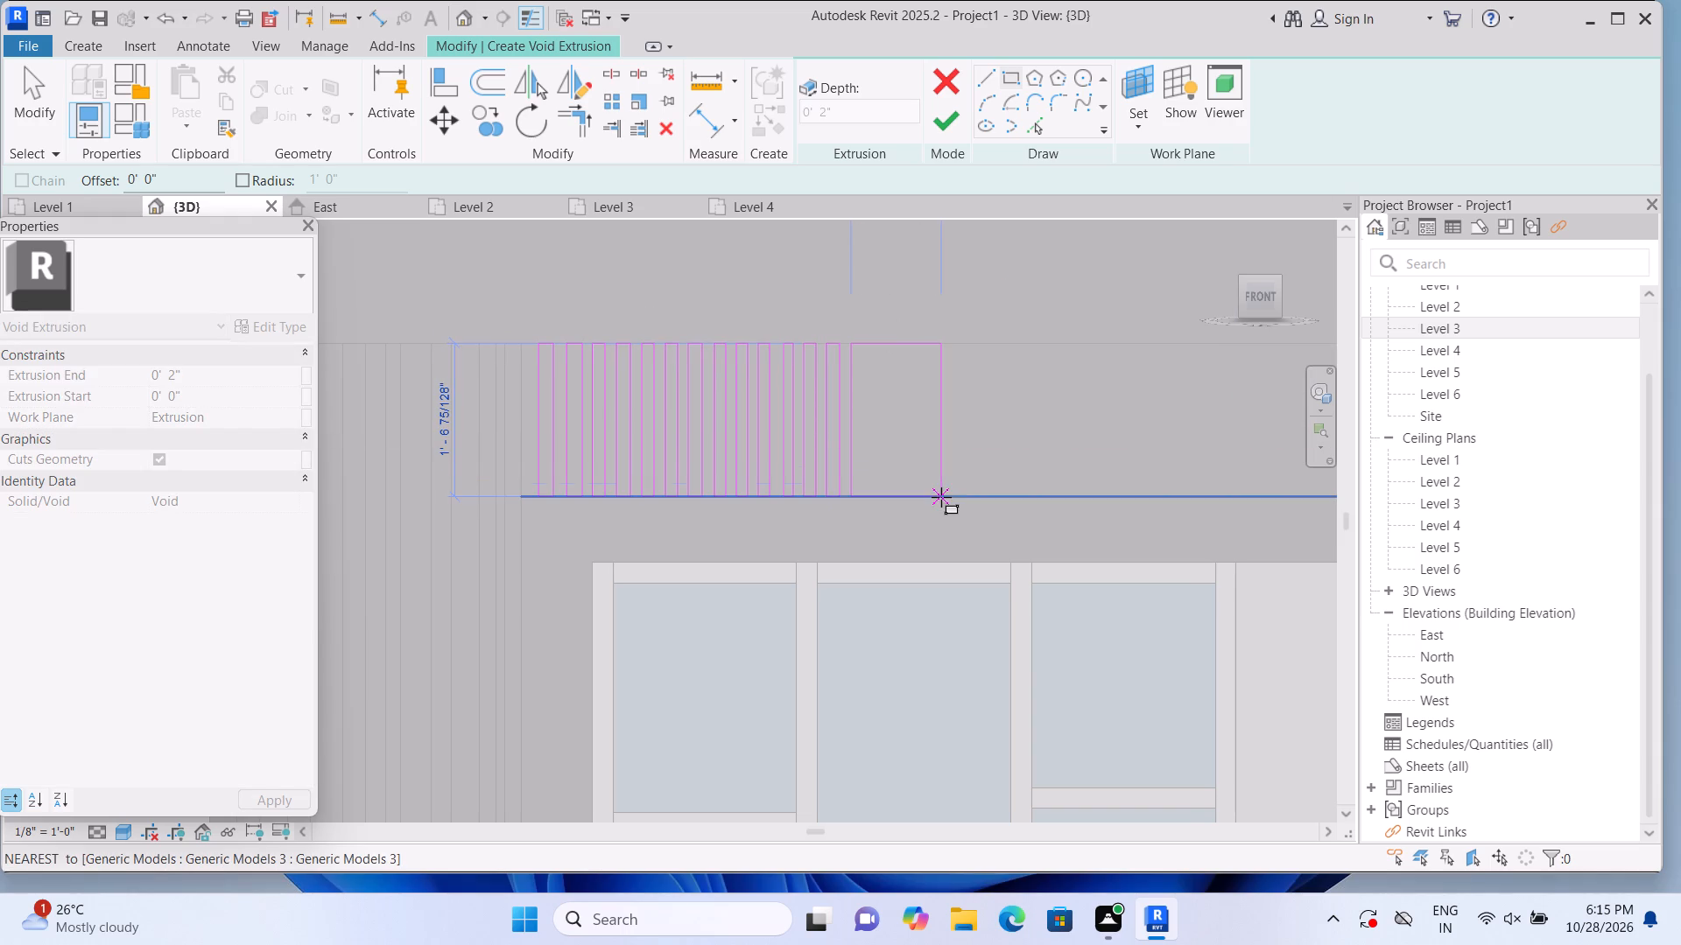
{"action": "left_click", "coordinate": [862, 502]}
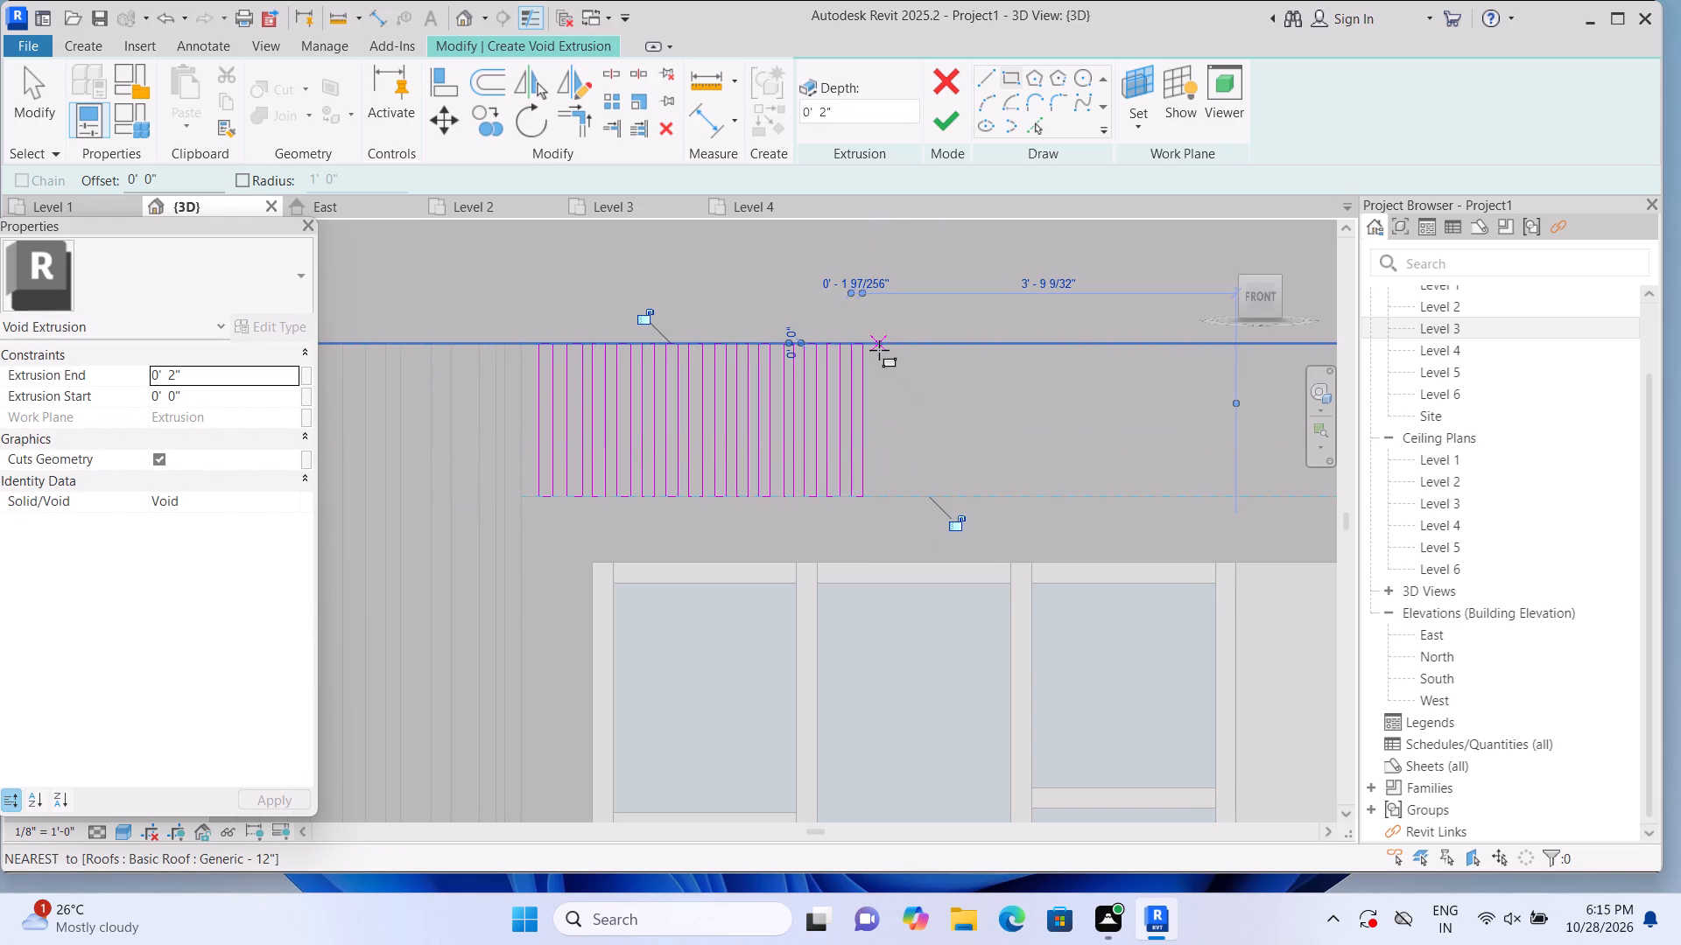
{"action": "left_click", "coordinate": [876, 348]}
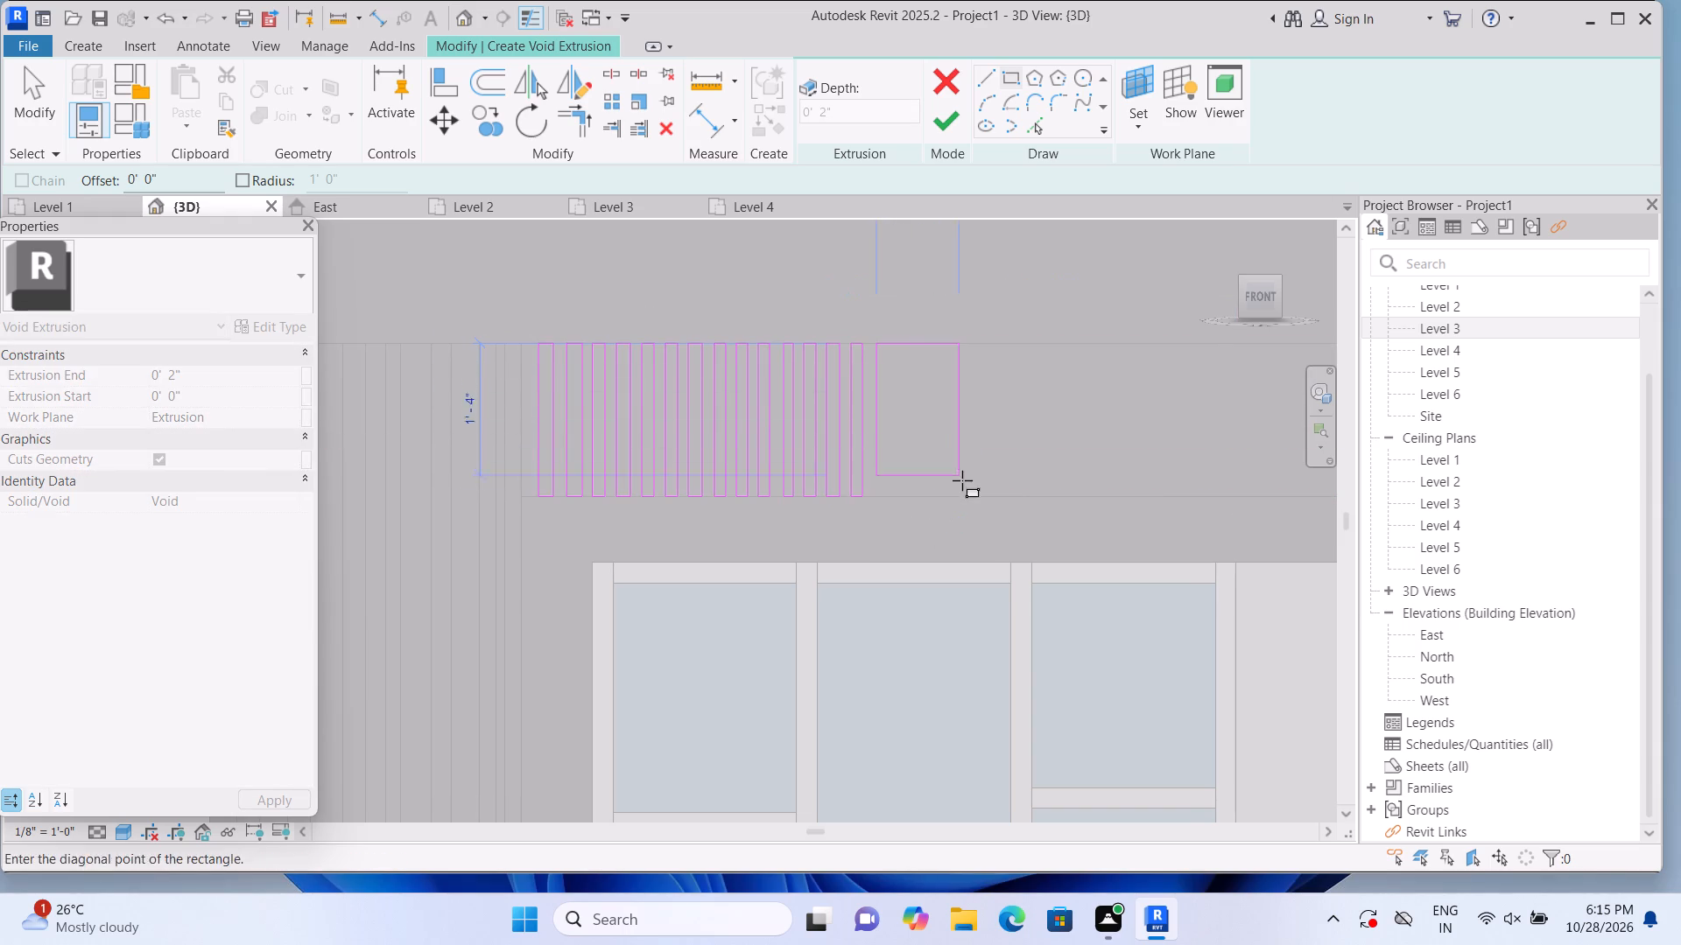
{"action": "left_click", "coordinate": [889, 500]}
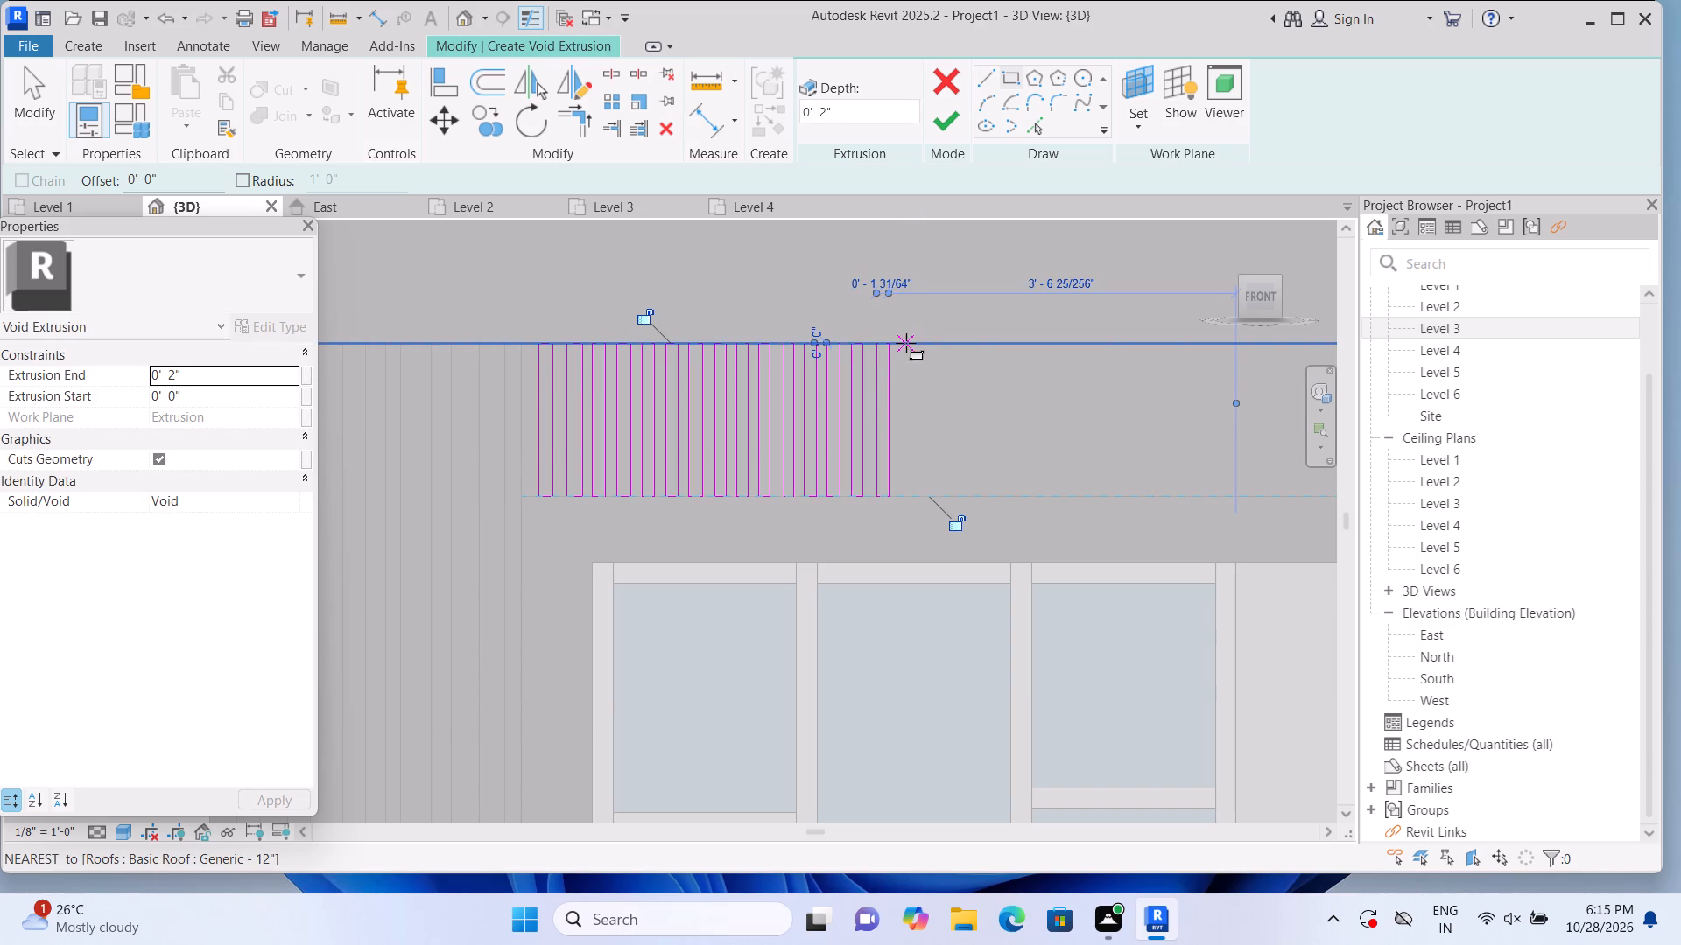
Extend the row with four more evenly spaced full-height rectangles, the first and last about 1.8" wide.
{"action": "left_click", "coordinate": [901, 345]}
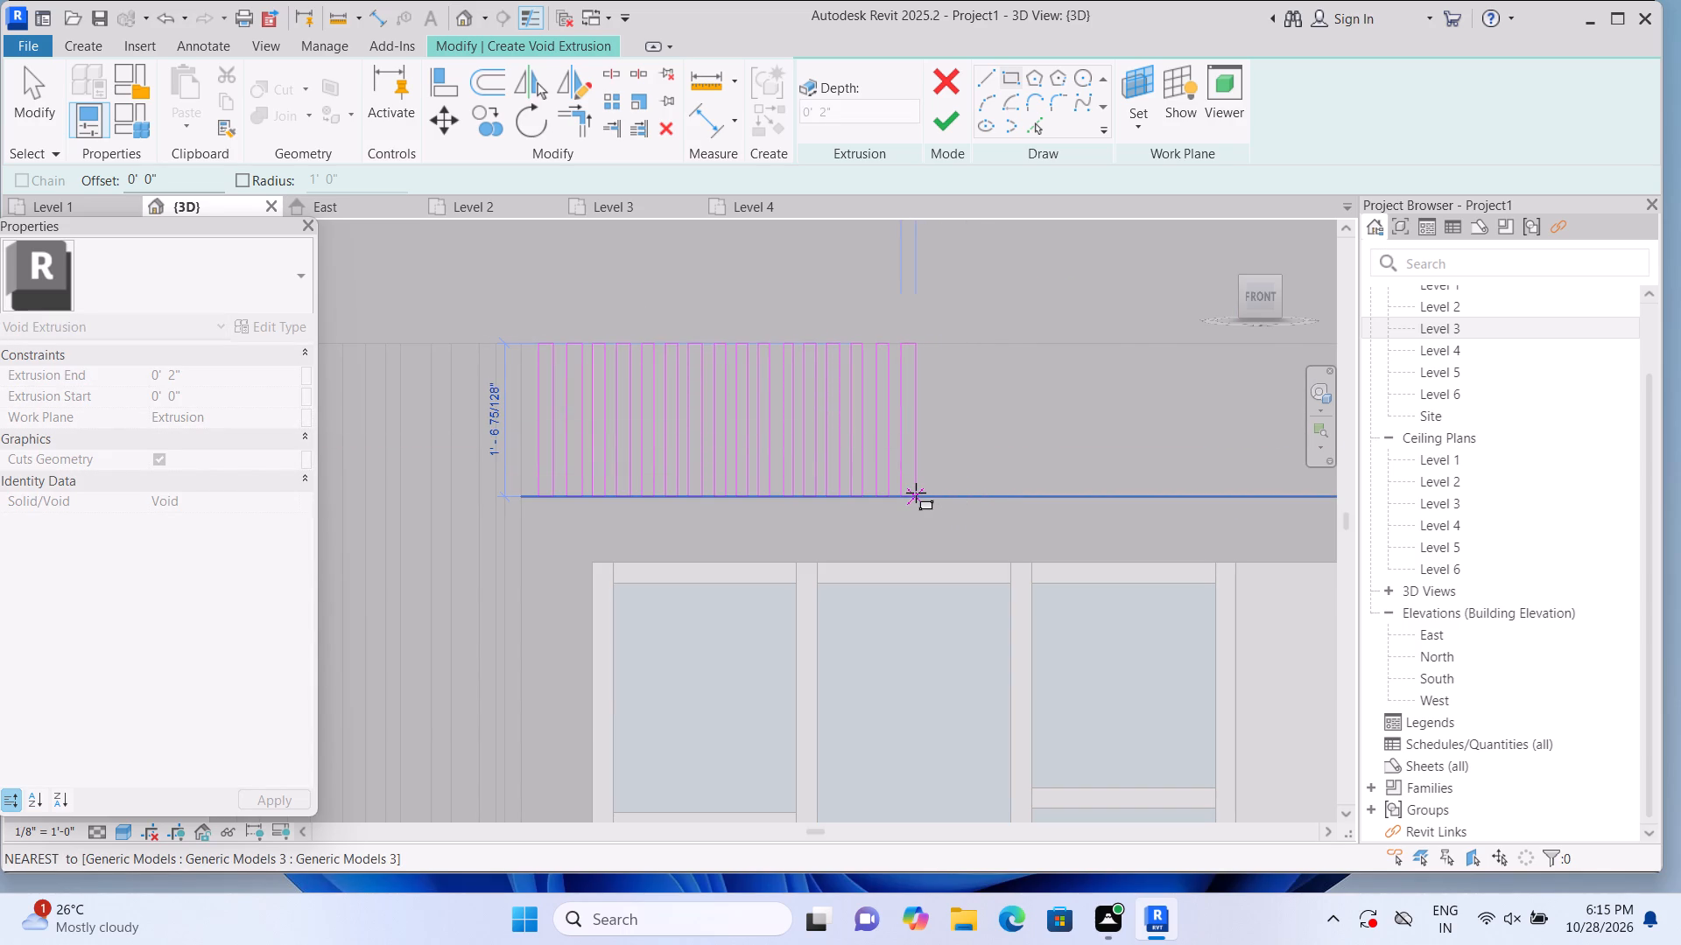
{"action": "left_click", "coordinate": [916, 493]}
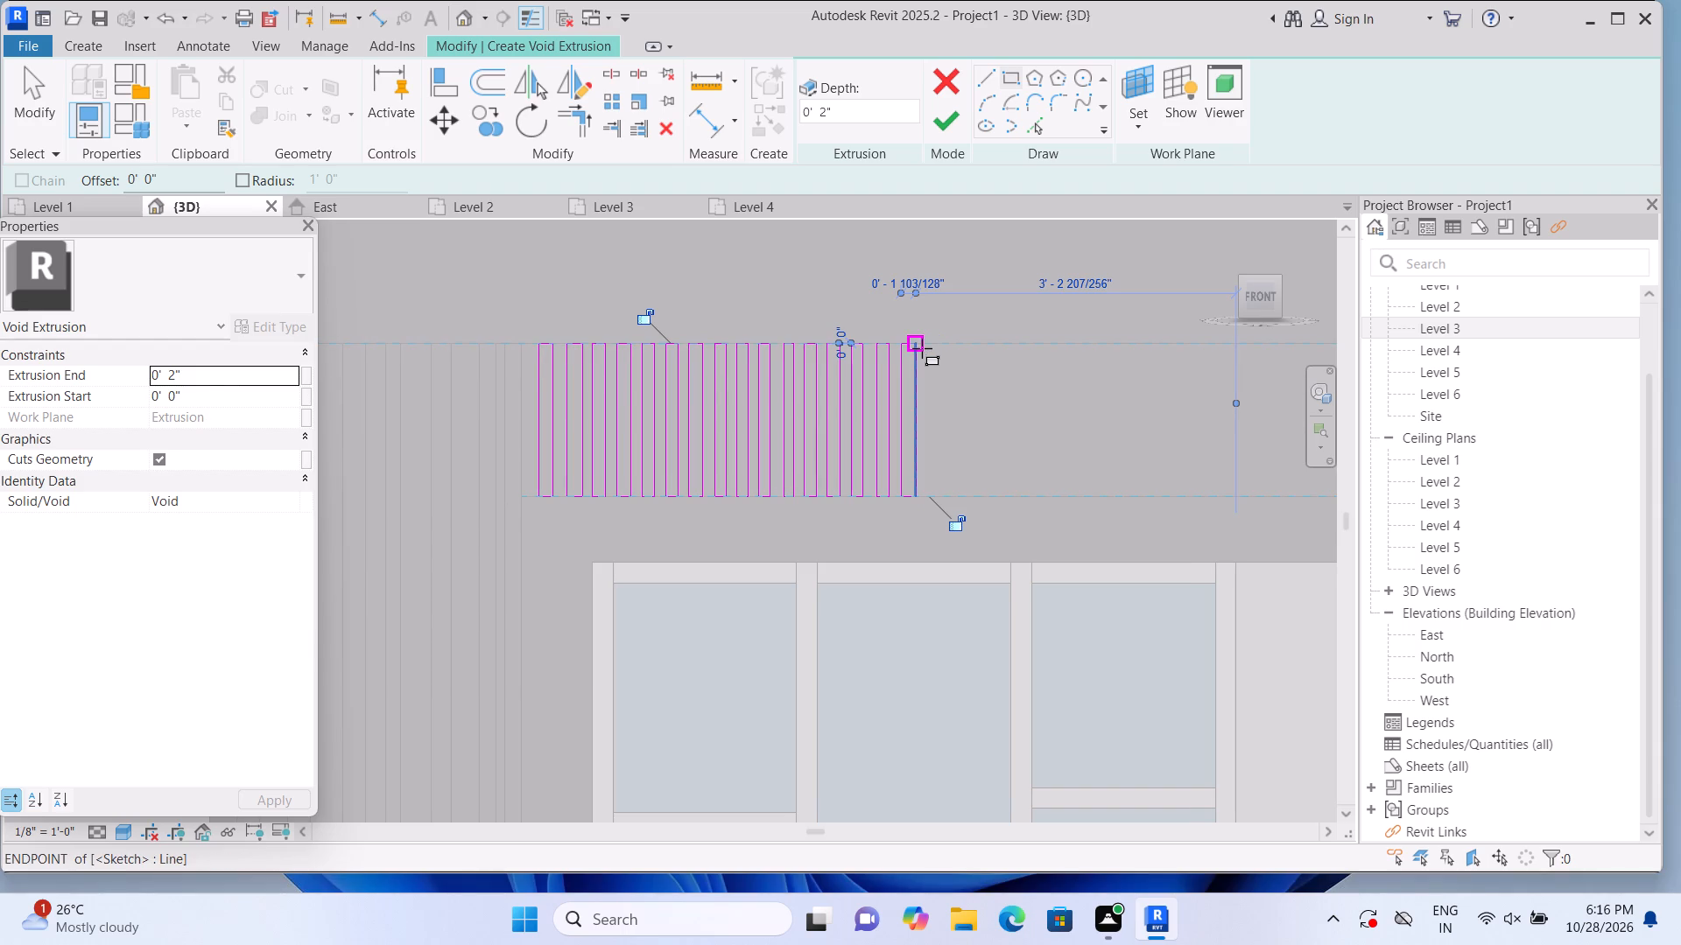
{"action": "left_click", "coordinate": [927, 346]}
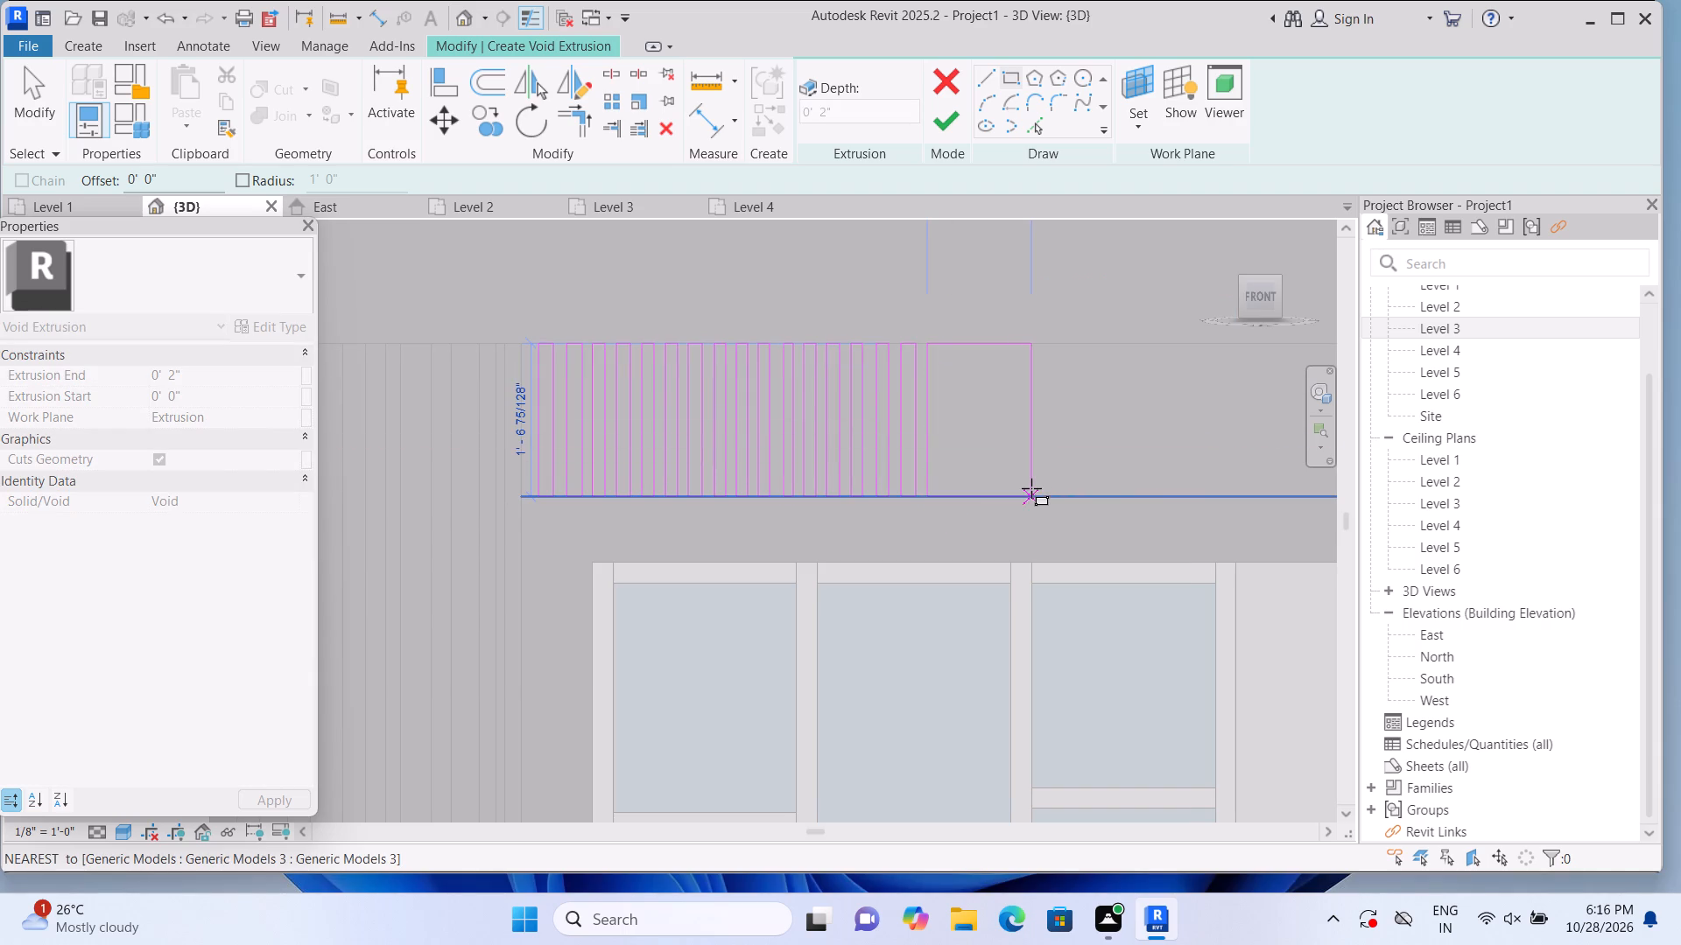
{"action": "left_click", "coordinate": [940, 496]}
{"action": "left_click", "coordinate": [952, 348]}
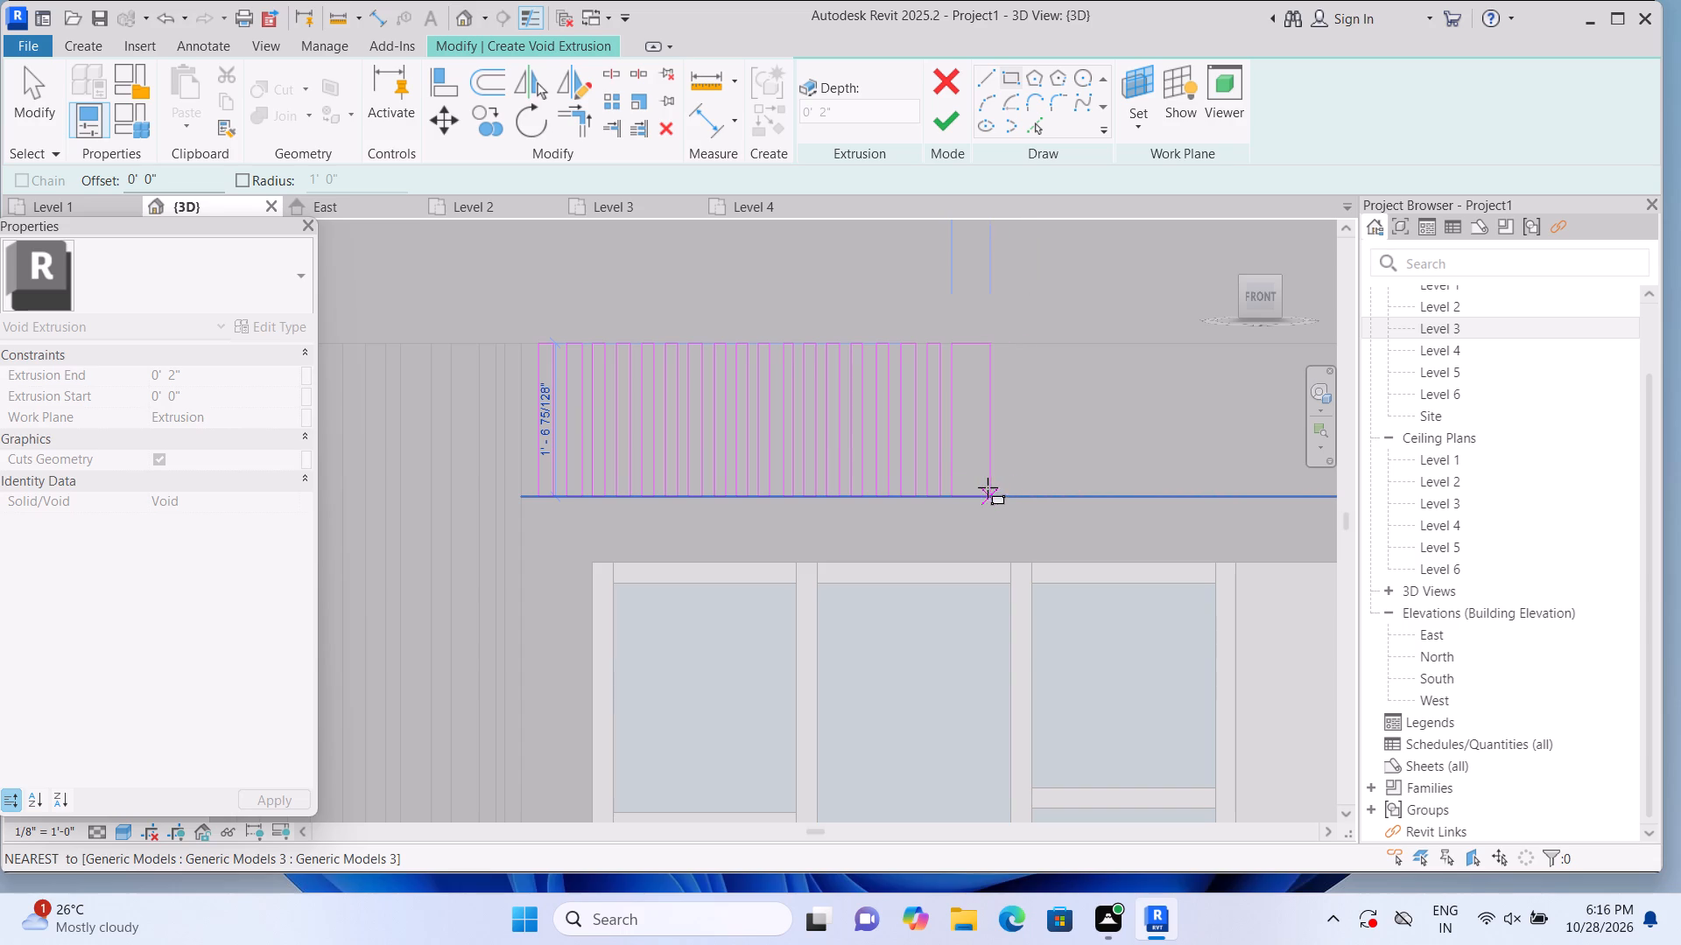
{"action": "left_click", "coordinate": [964, 493]}
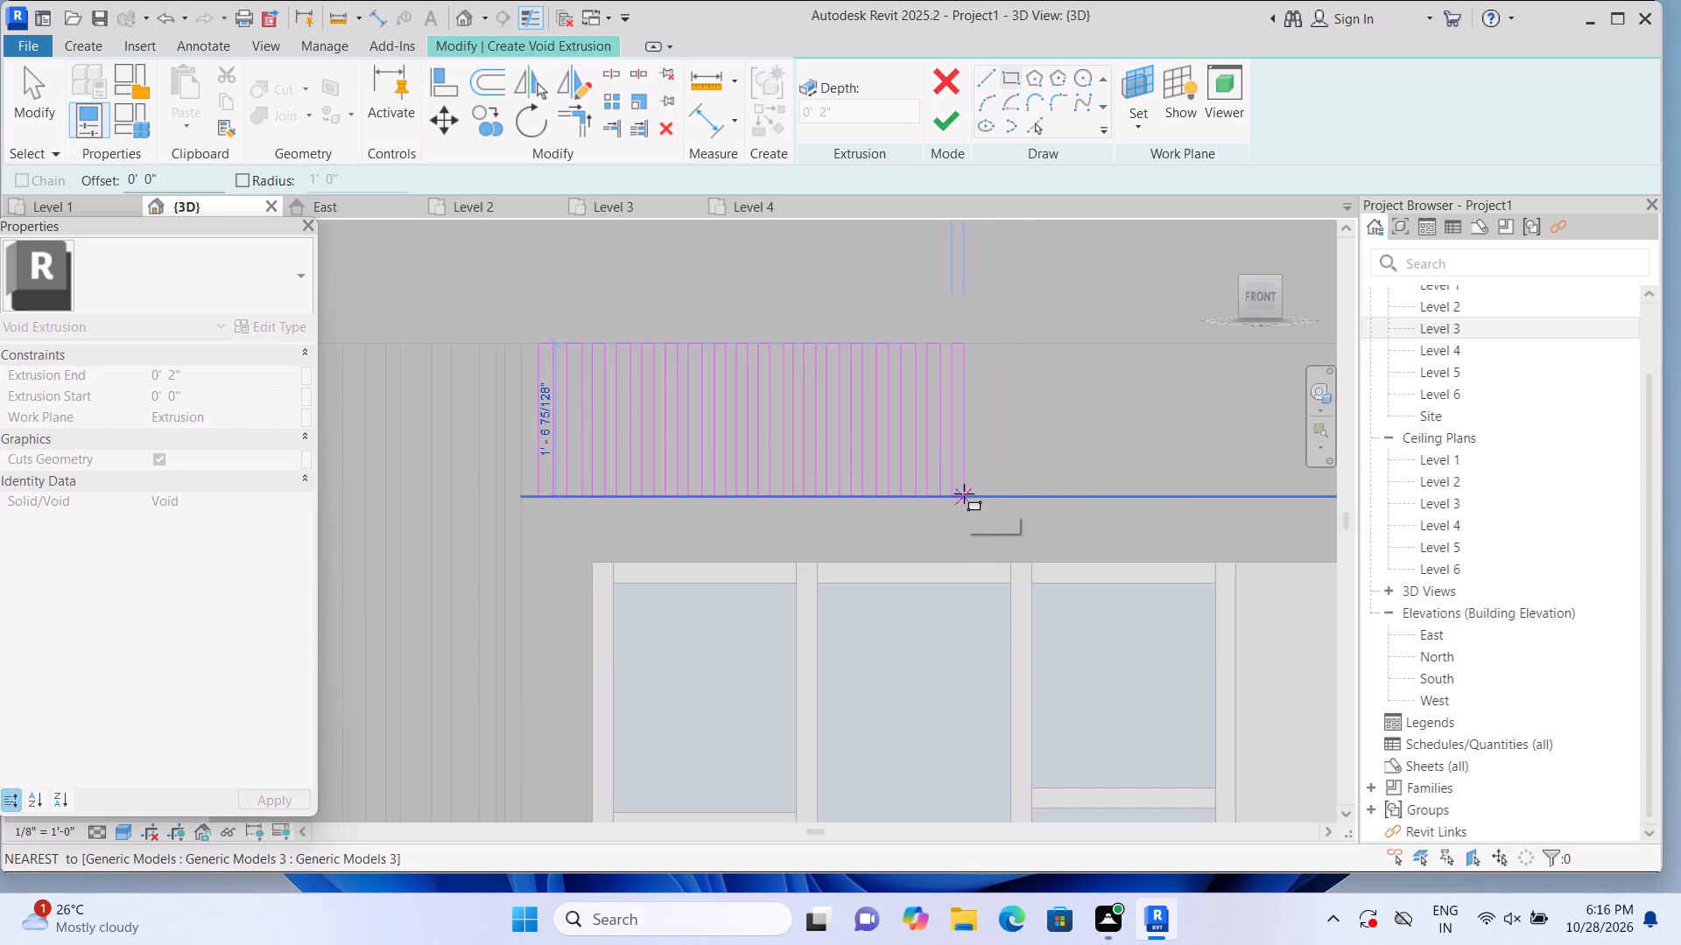
{"action": "left_click", "coordinate": [976, 351]}
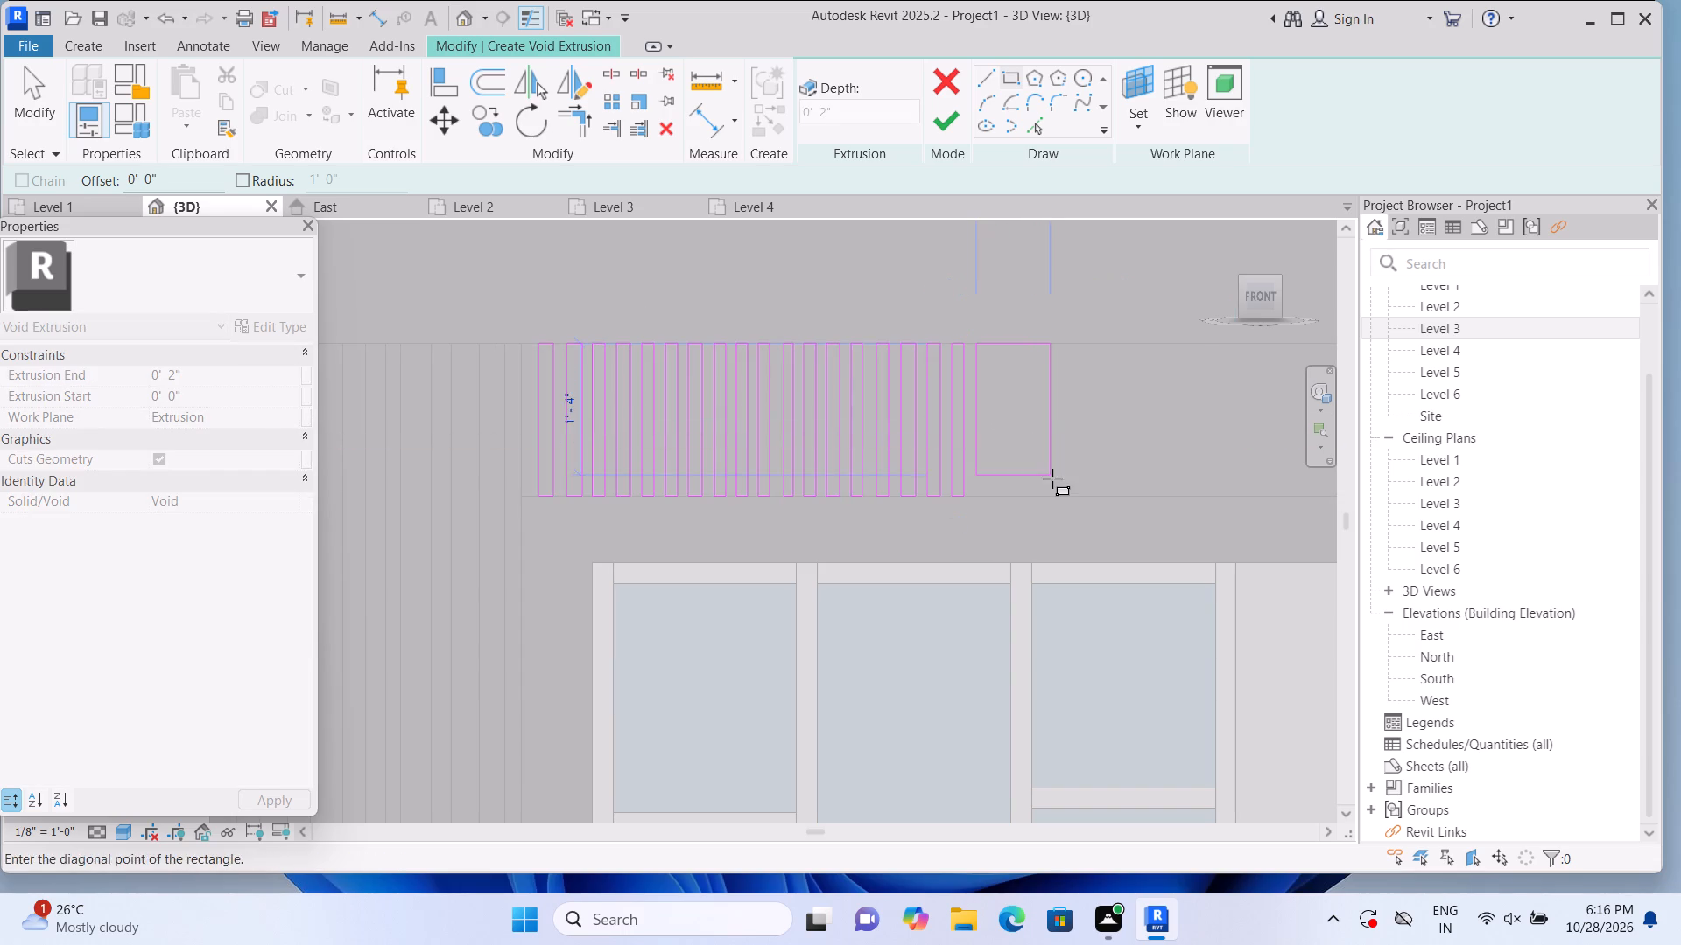
{"action": "left_click", "coordinate": [991, 488]}
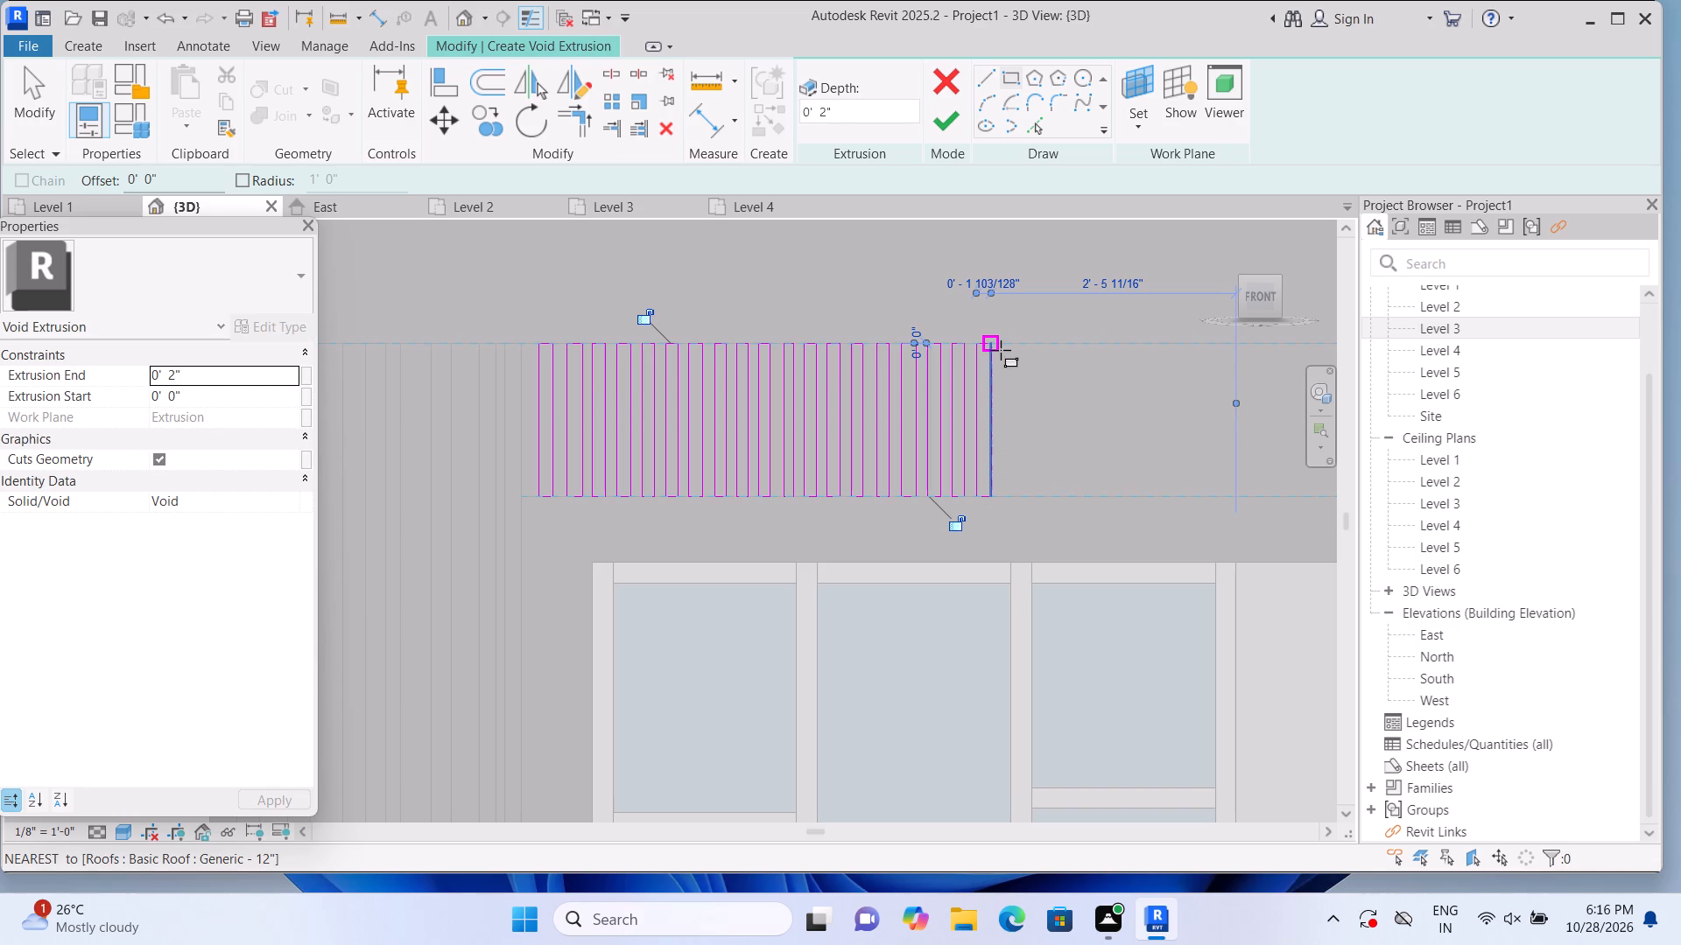
Sketch four more full-height rectangles toward the third window pane, the first about 1.8" and the last two about 1.4" and 1.7" wide.
{"action": "left_click", "coordinate": [1003, 347]}
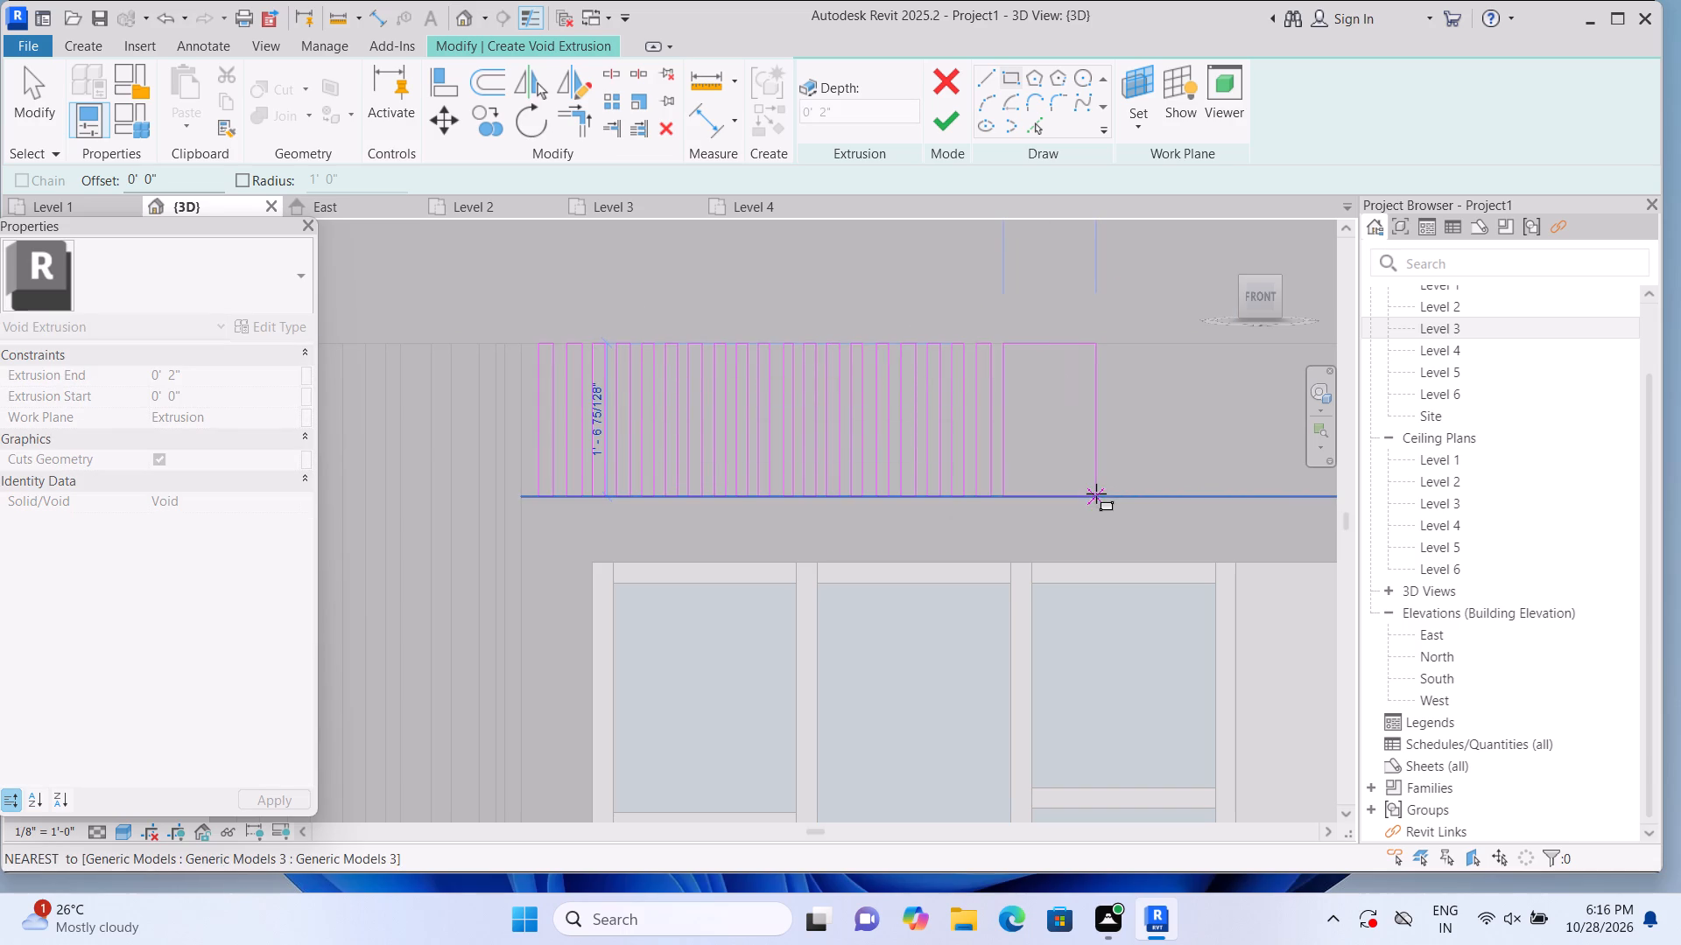
{"action": "left_click", "coordinate": [1018, 498]}
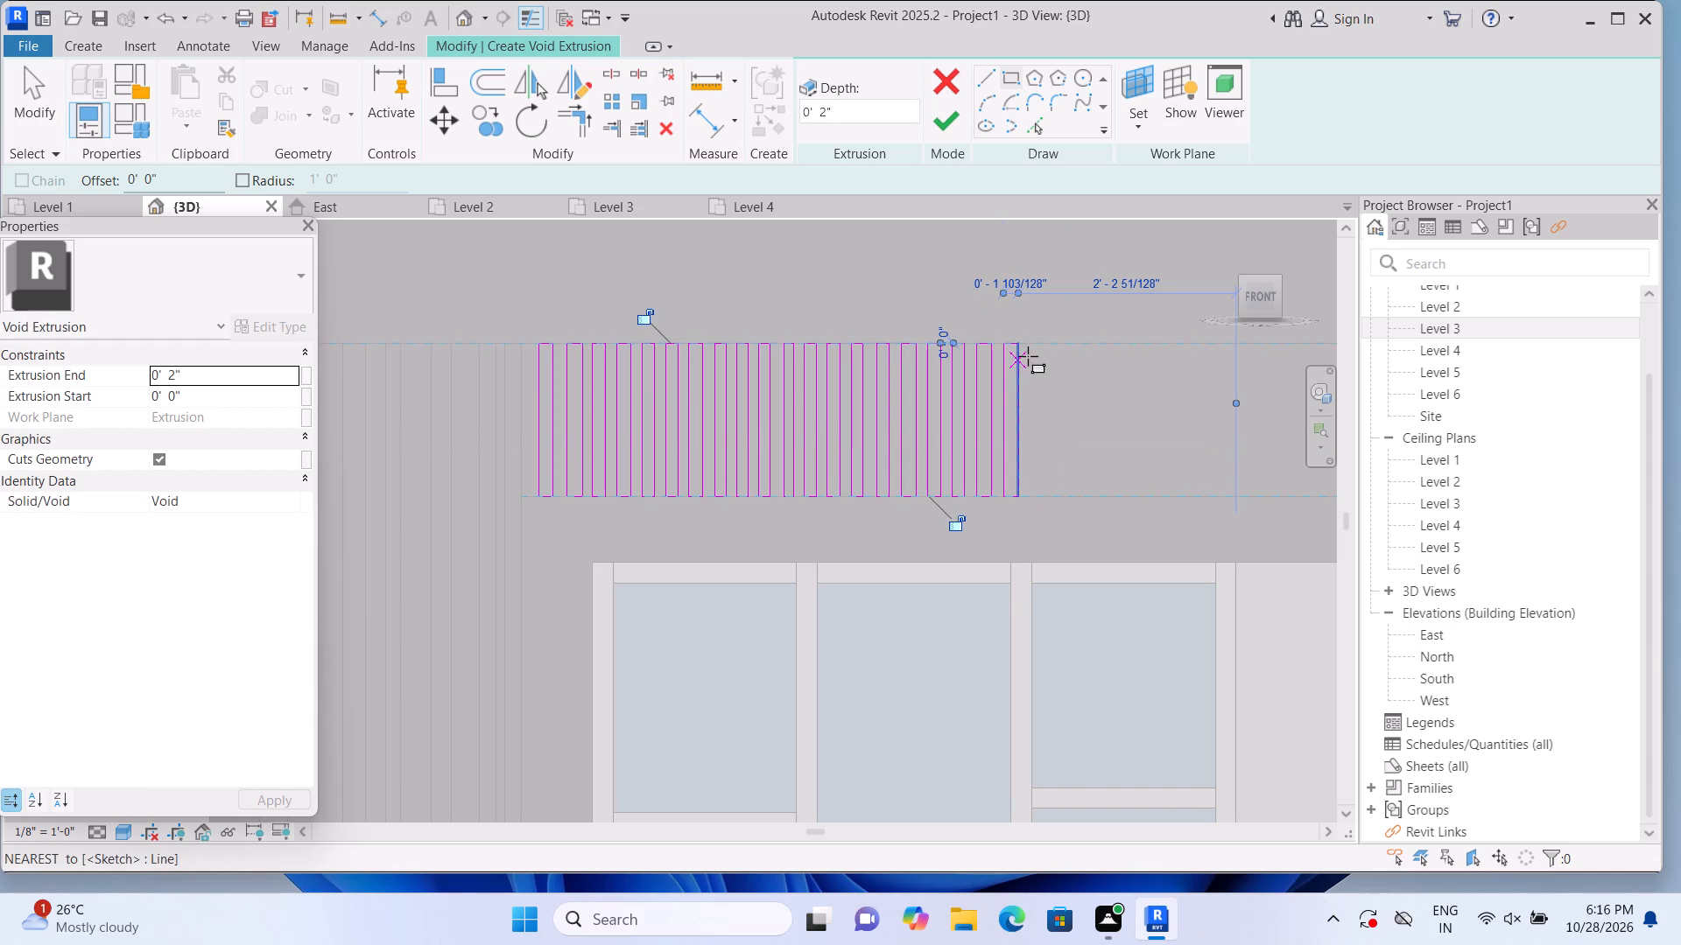
{"action": "left_click", "coordinate": [1031, 350]}
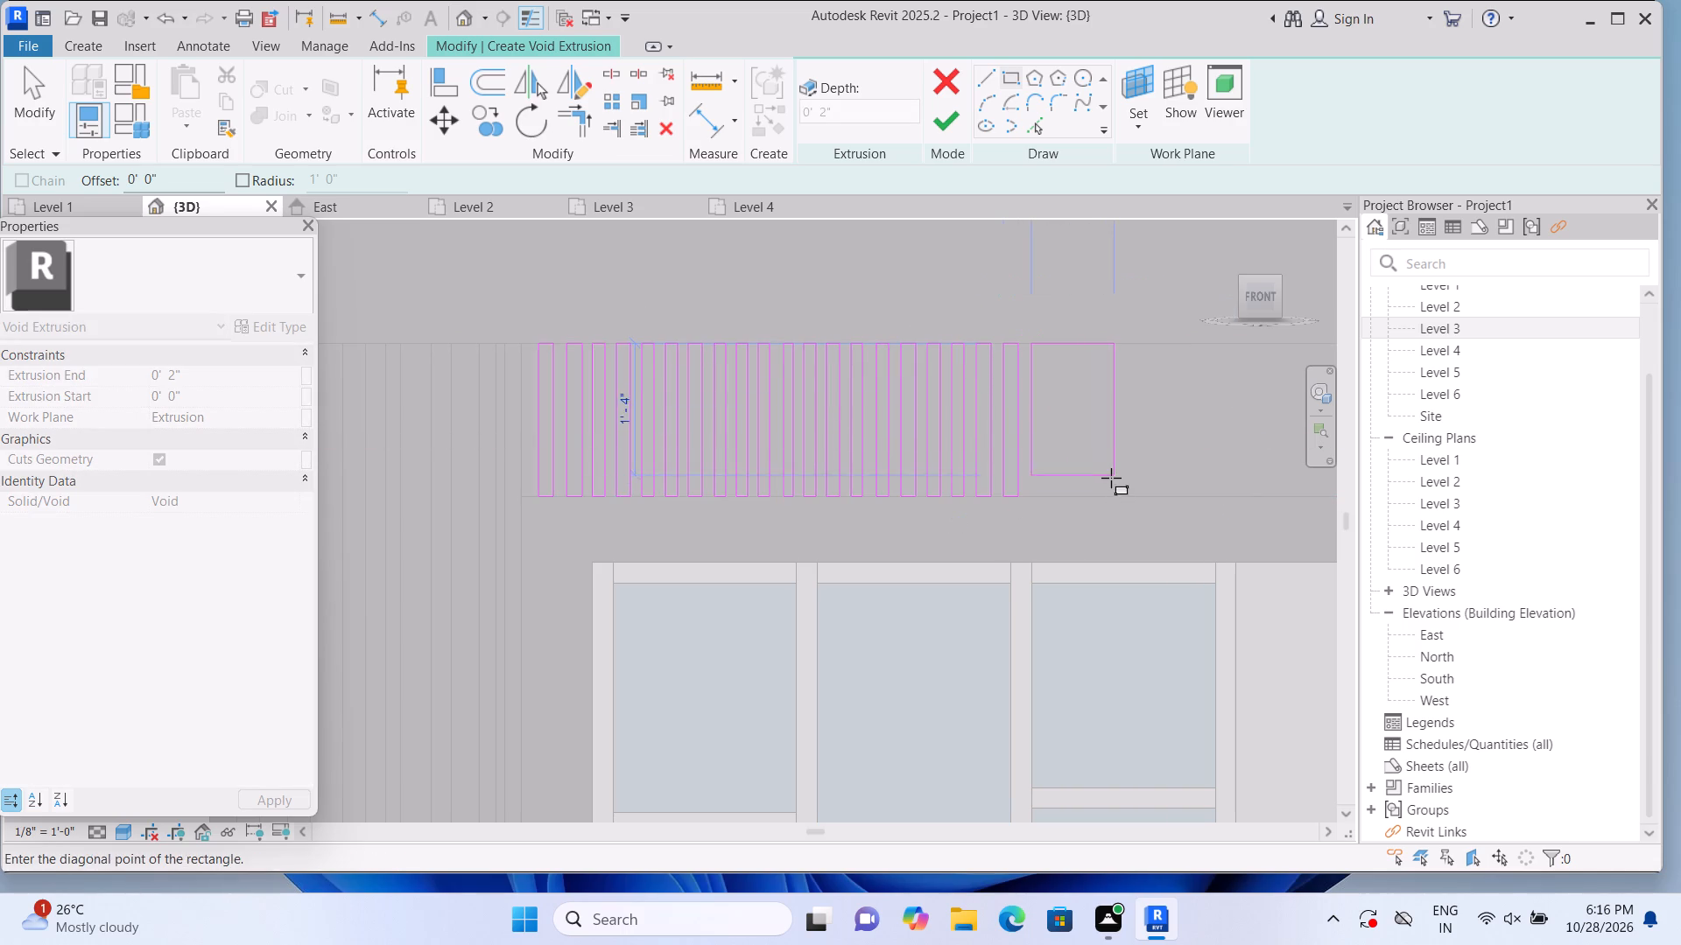
{"action": "left_click", "coordinate": [1047, 492]}
{"action": "left_click", "coordinate": [1063, 351]}
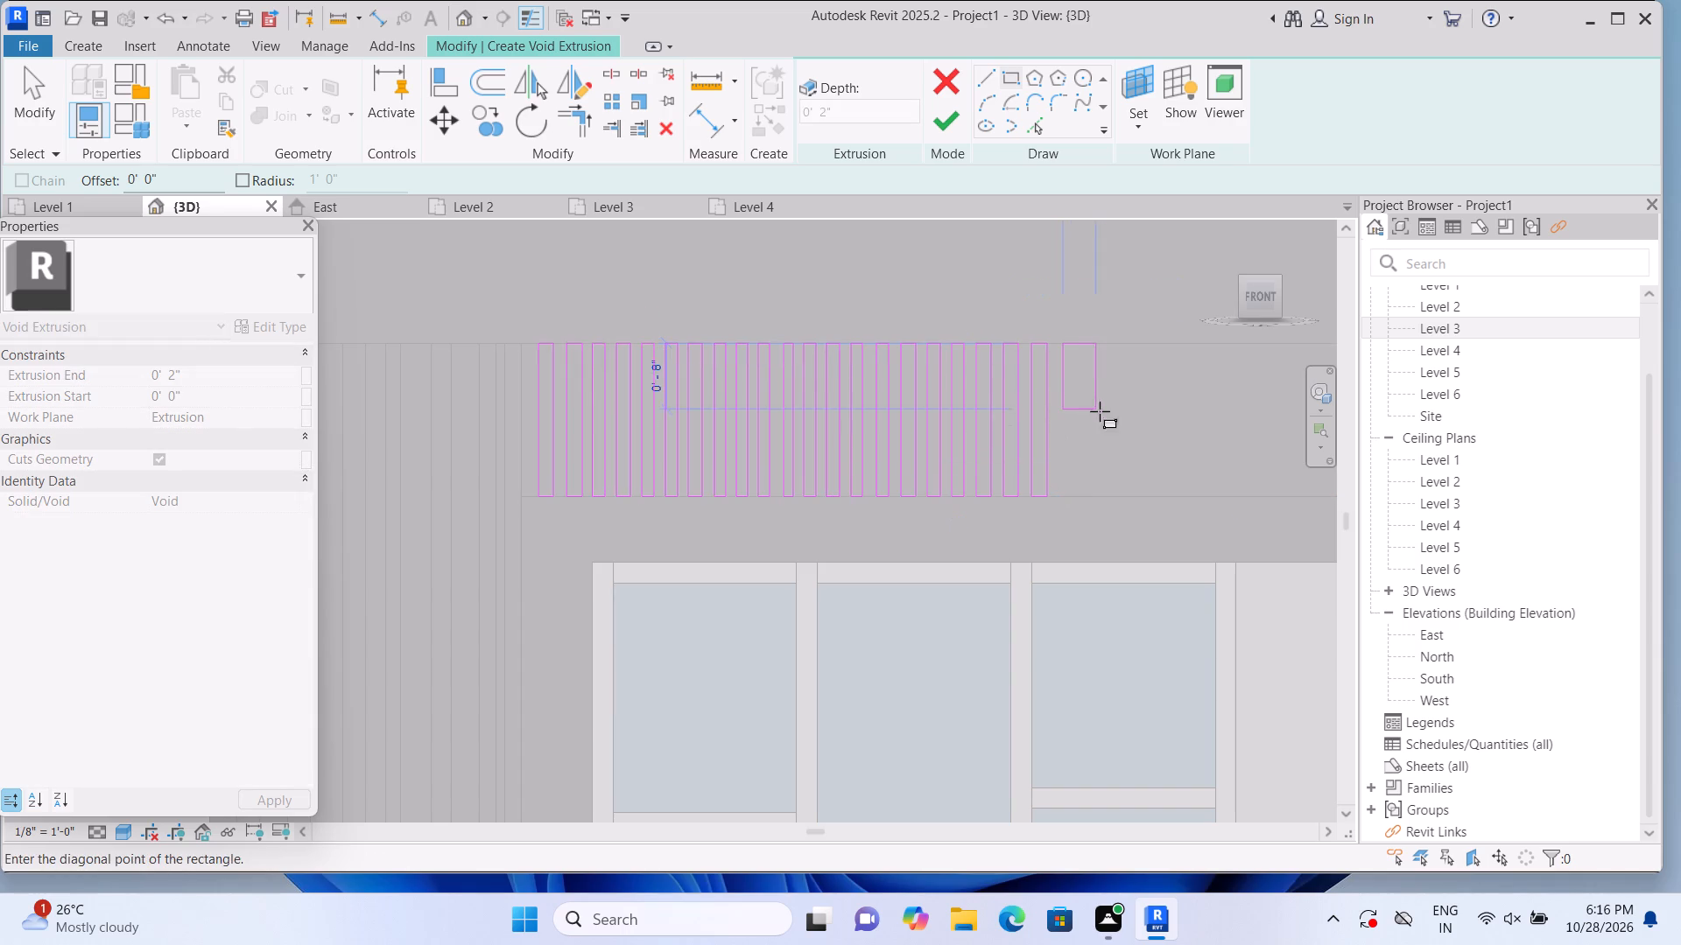
{"action": "left_click", "coordinate": [1074, 490]}
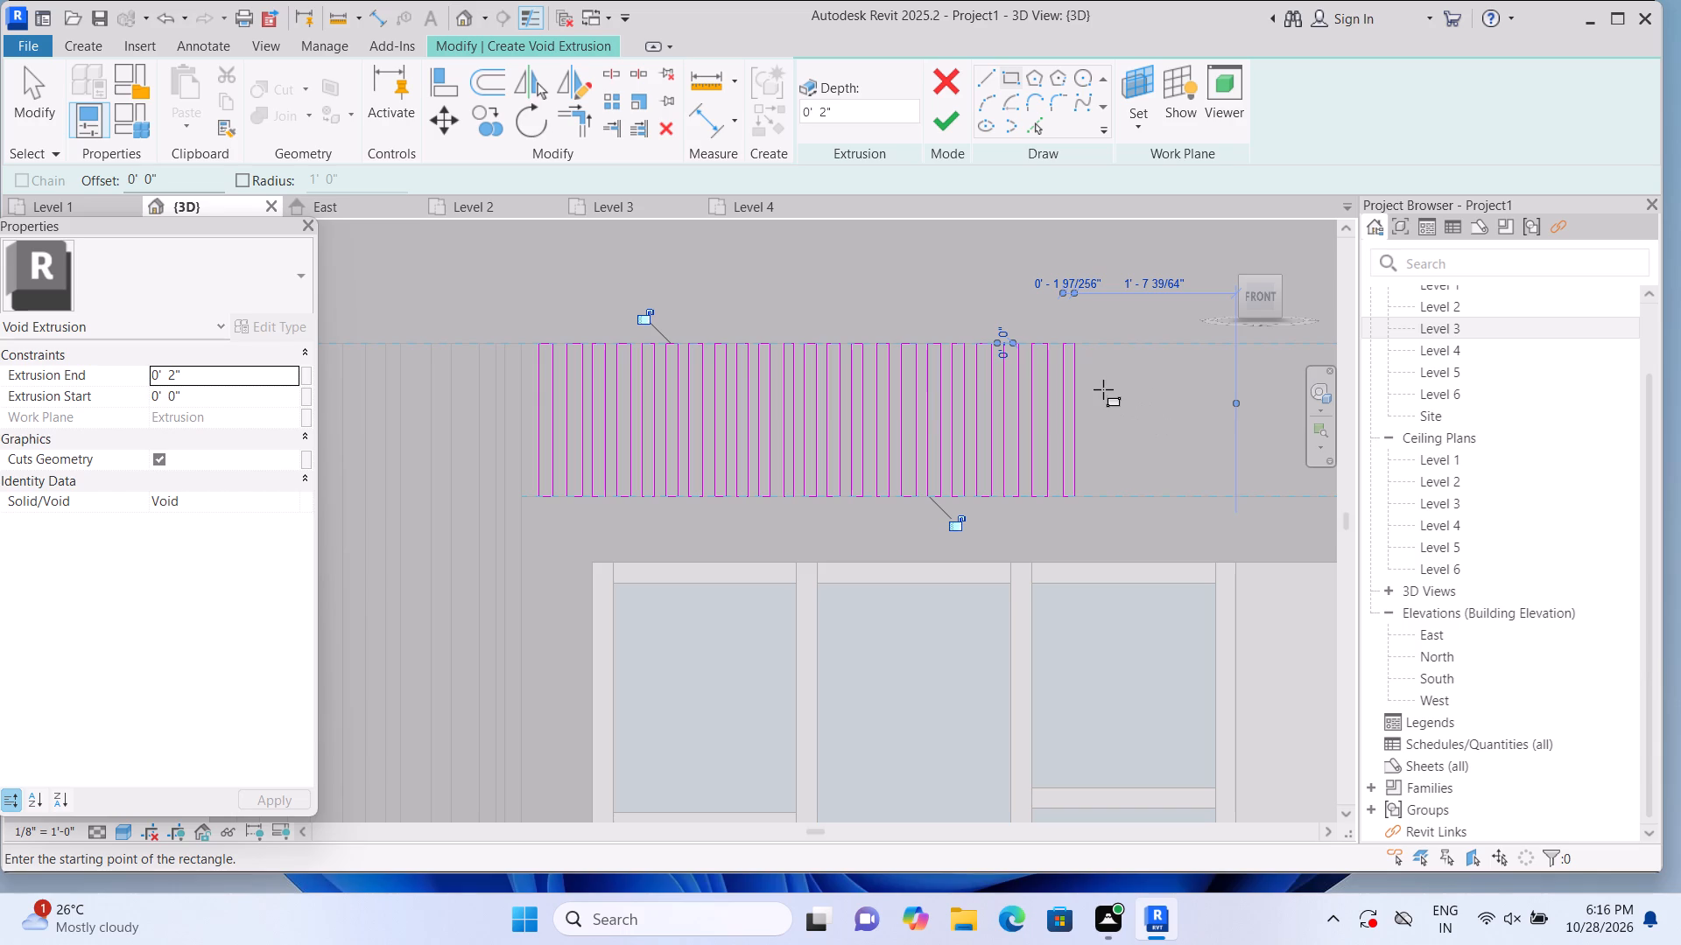
{"action": "left_click", "coordinate": [1091, 346]}
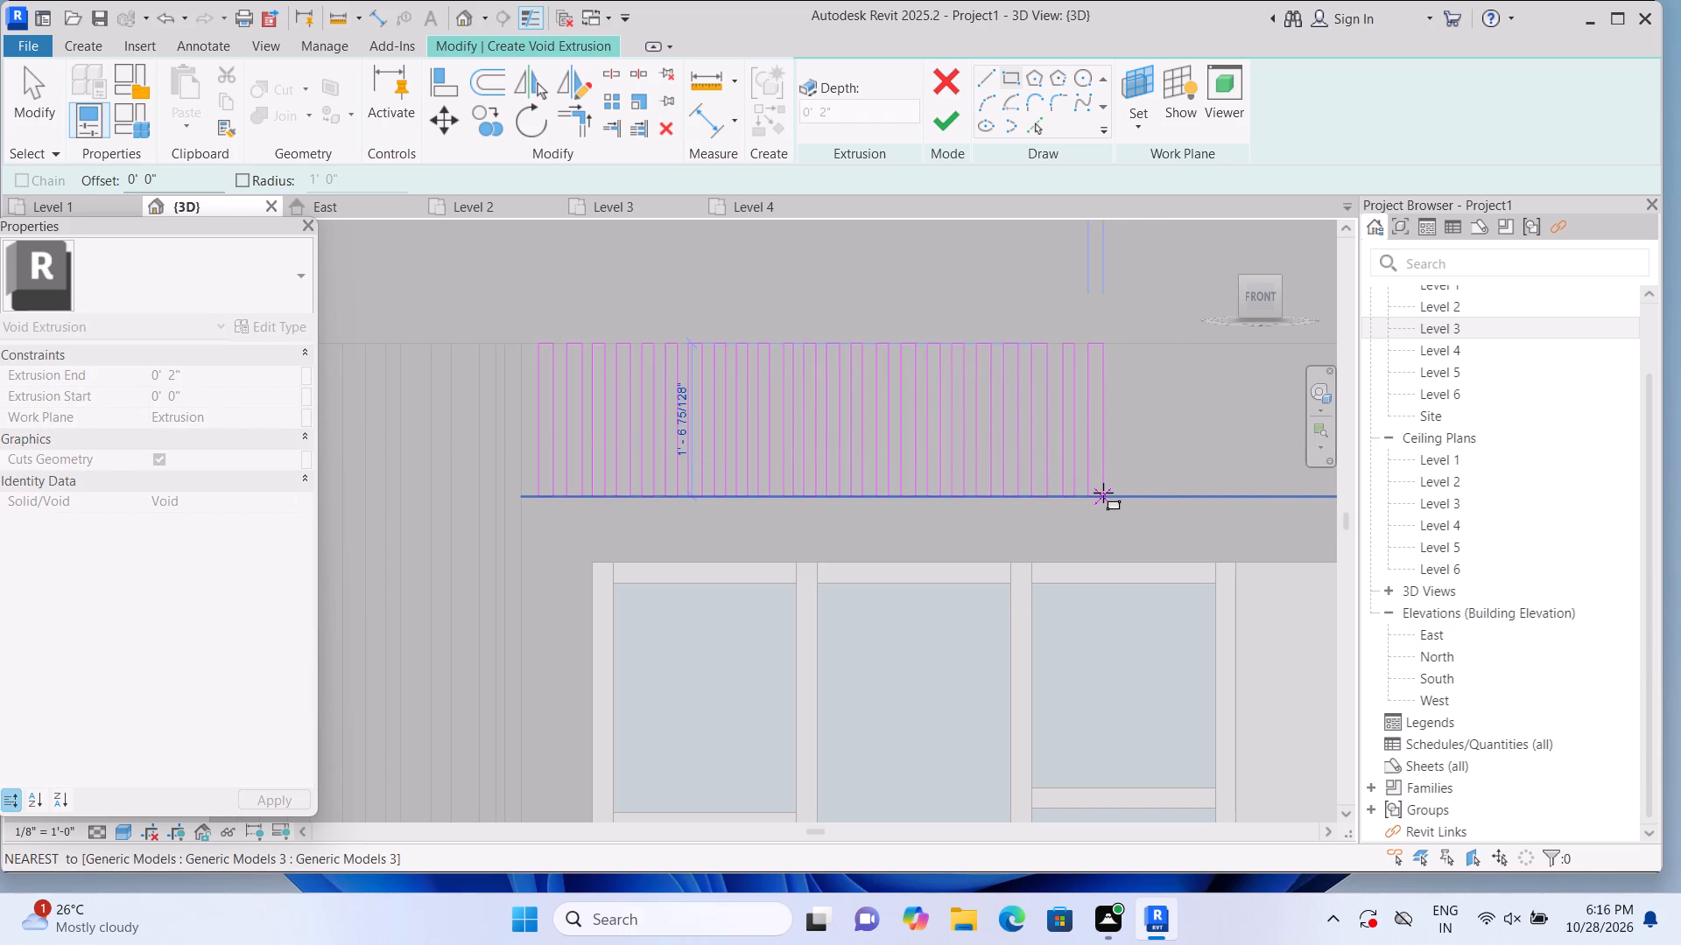
{"action": "left_click", "coordinate": [1102, 493]}
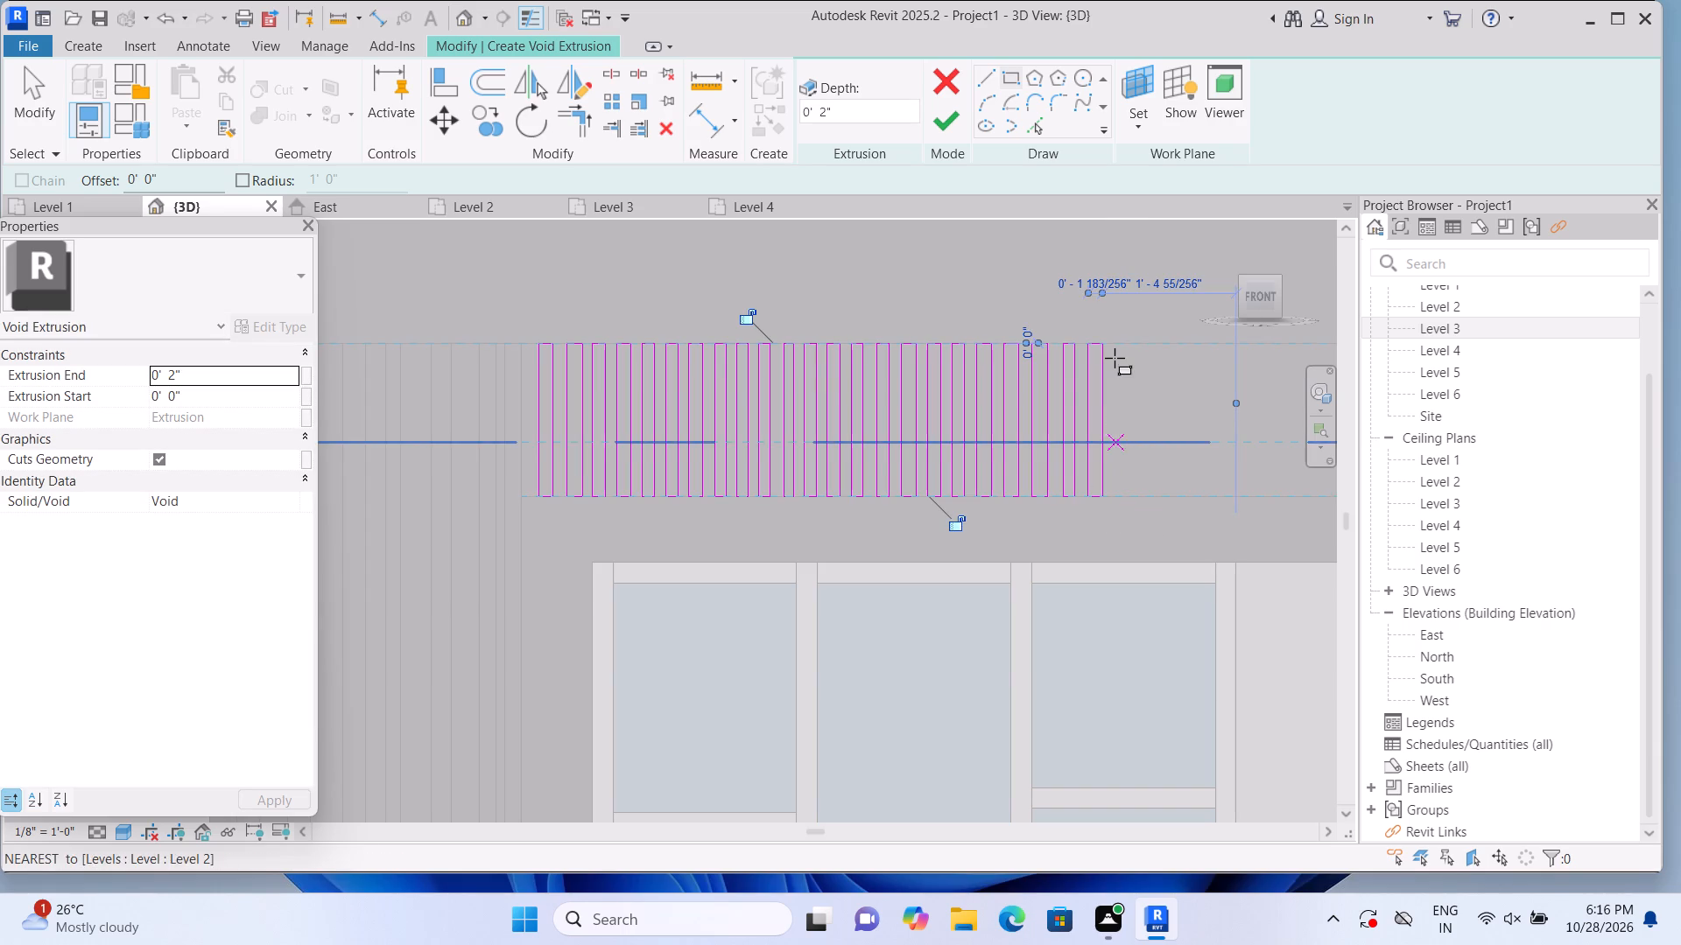
Sketch two more full-height rectangles above the third window pane, about 1.2" and 1.4" wide, keeping the small gaps.
{"action": "double_click", "coordinate": [1113, 346]}
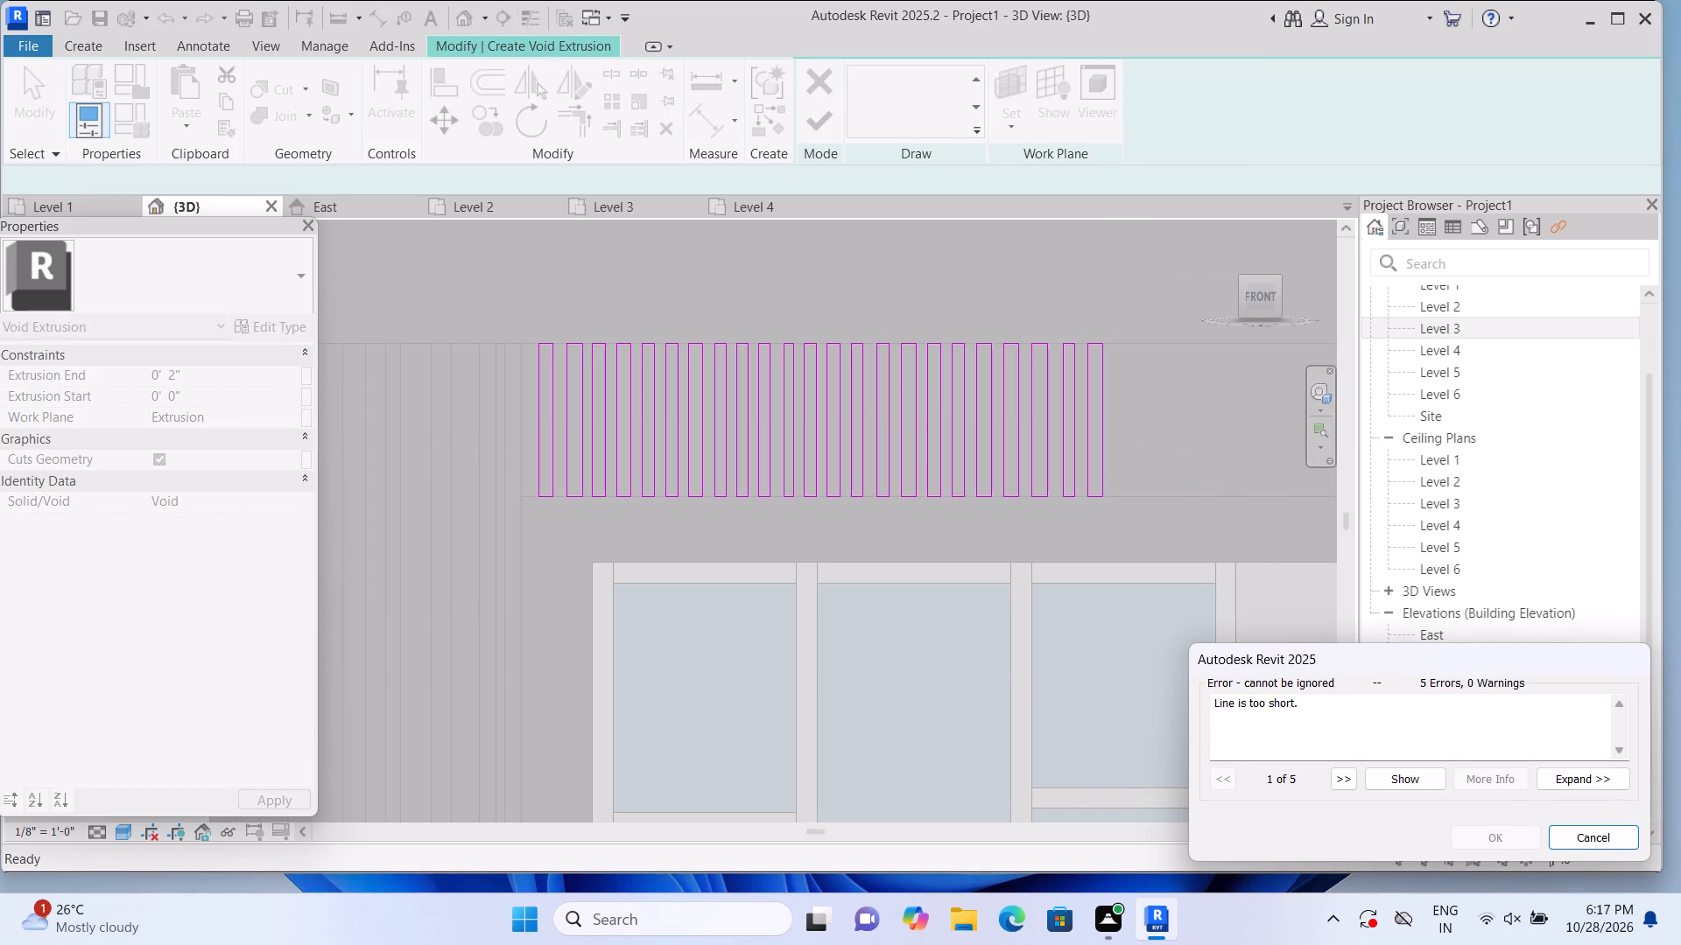
{"action": "left_click", "coordinate": [1569, 837]}
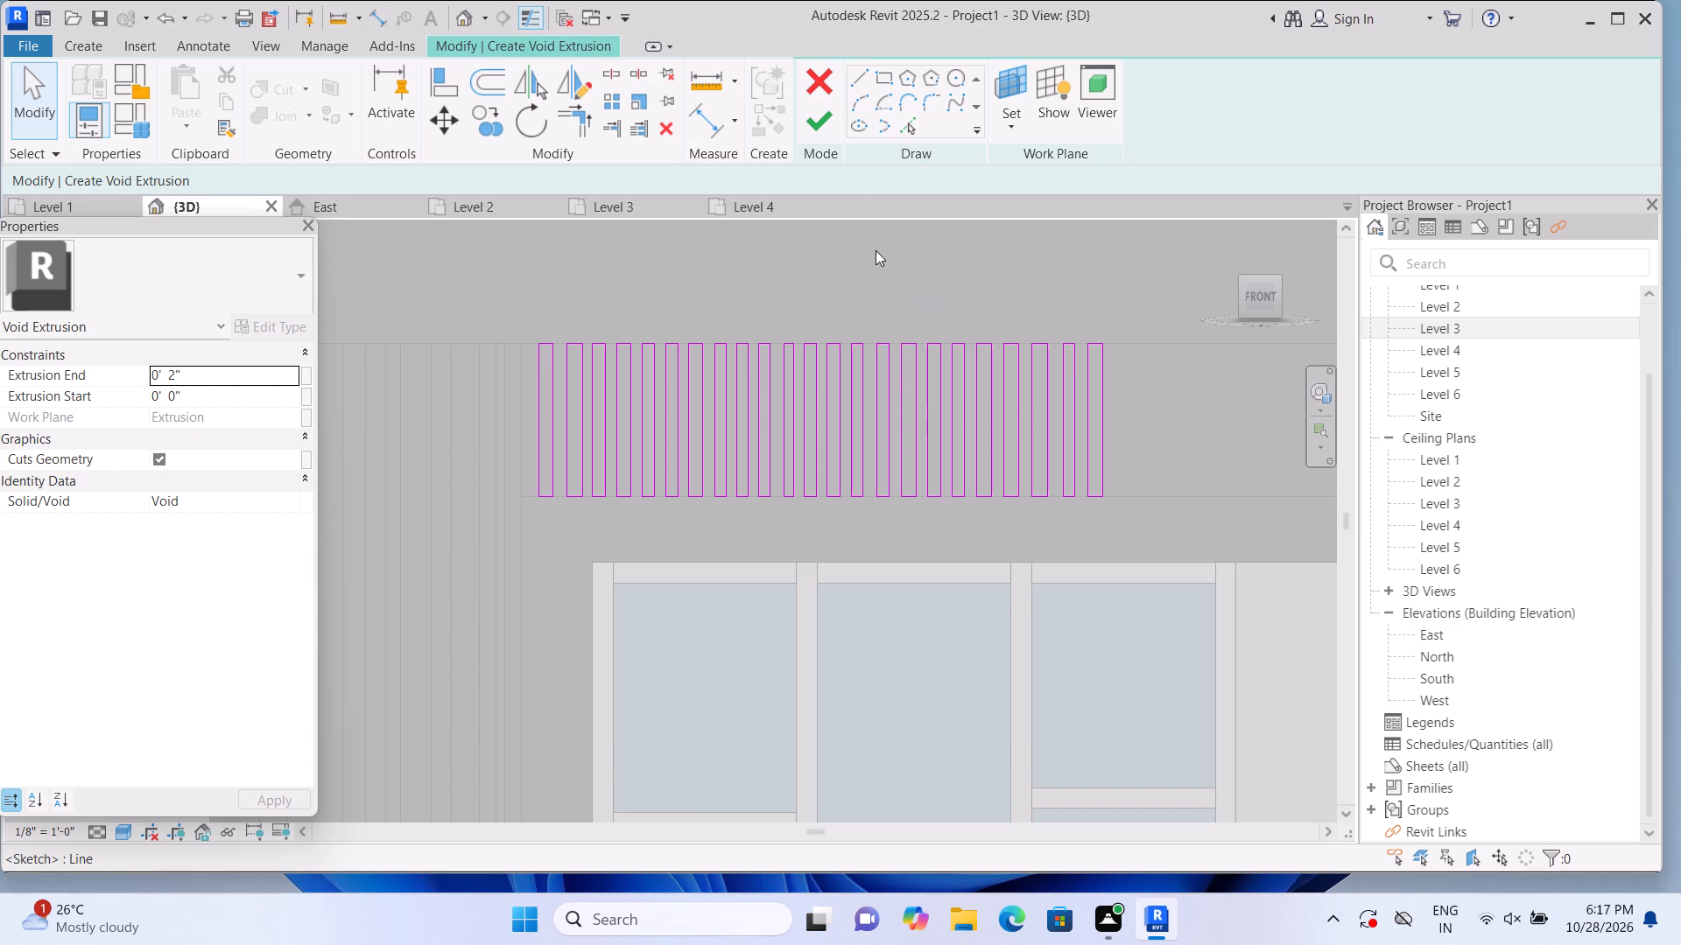
{"action": "left_click", "coordinate": [884, 75]}
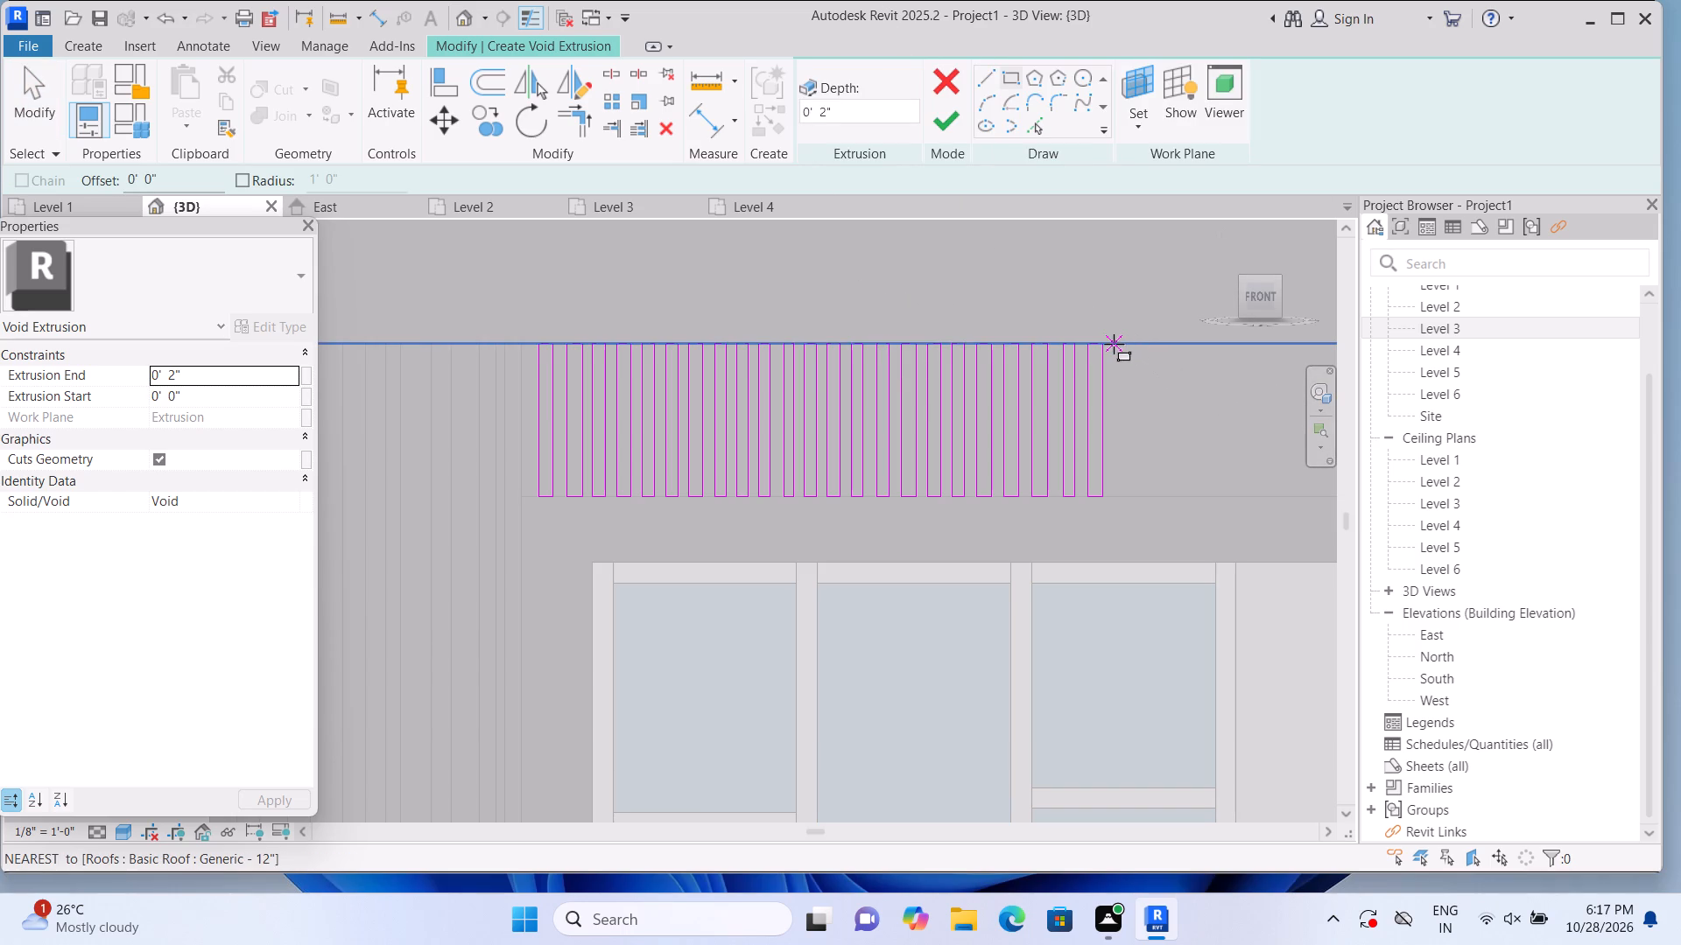
{"action": "left_click", "coordinate": [1114, 344]}
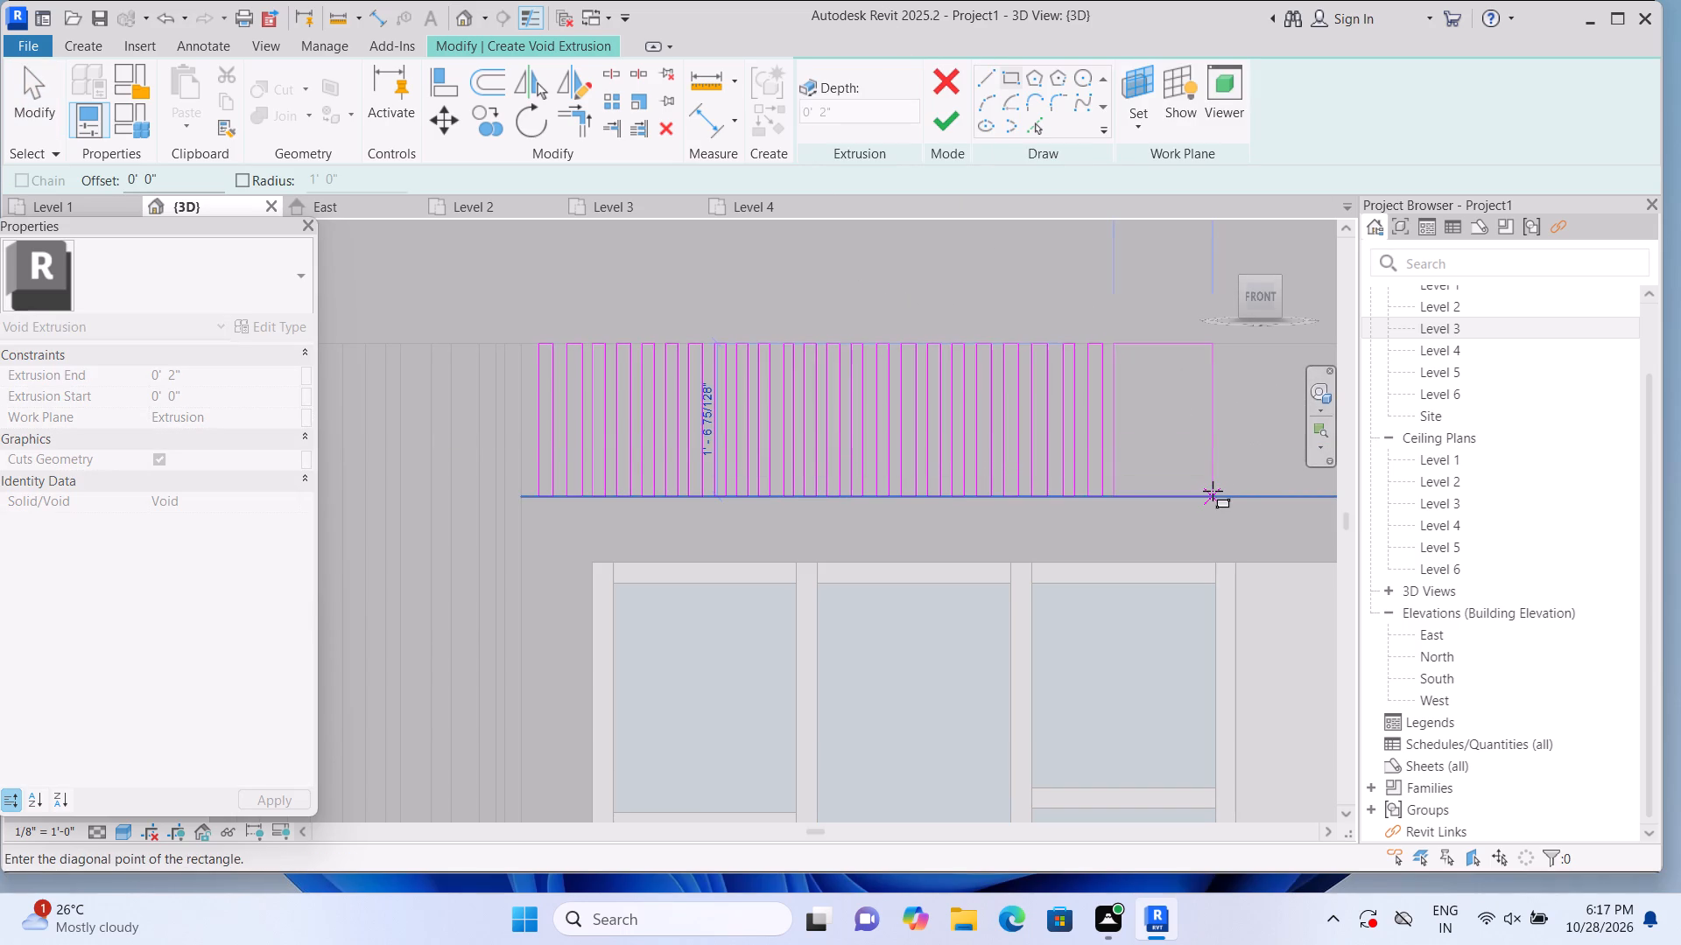
{"action": "left_click", "coordinate": [1123, 497]}
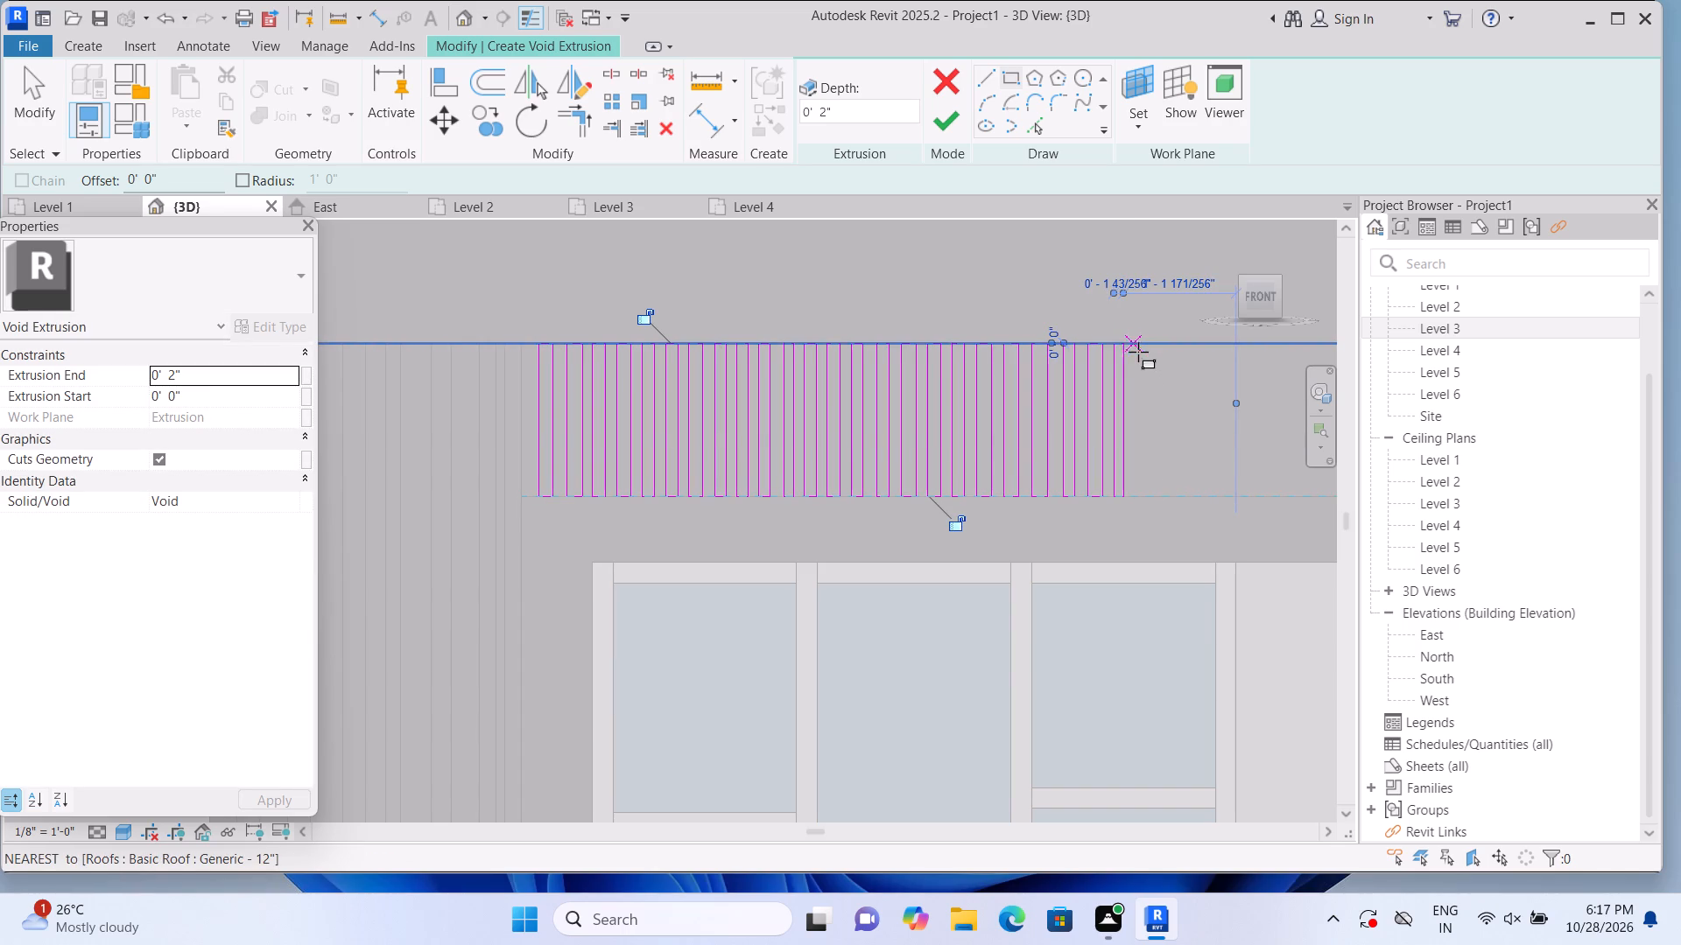
{"action": "left_click", "coordinate": [1138, 352]}
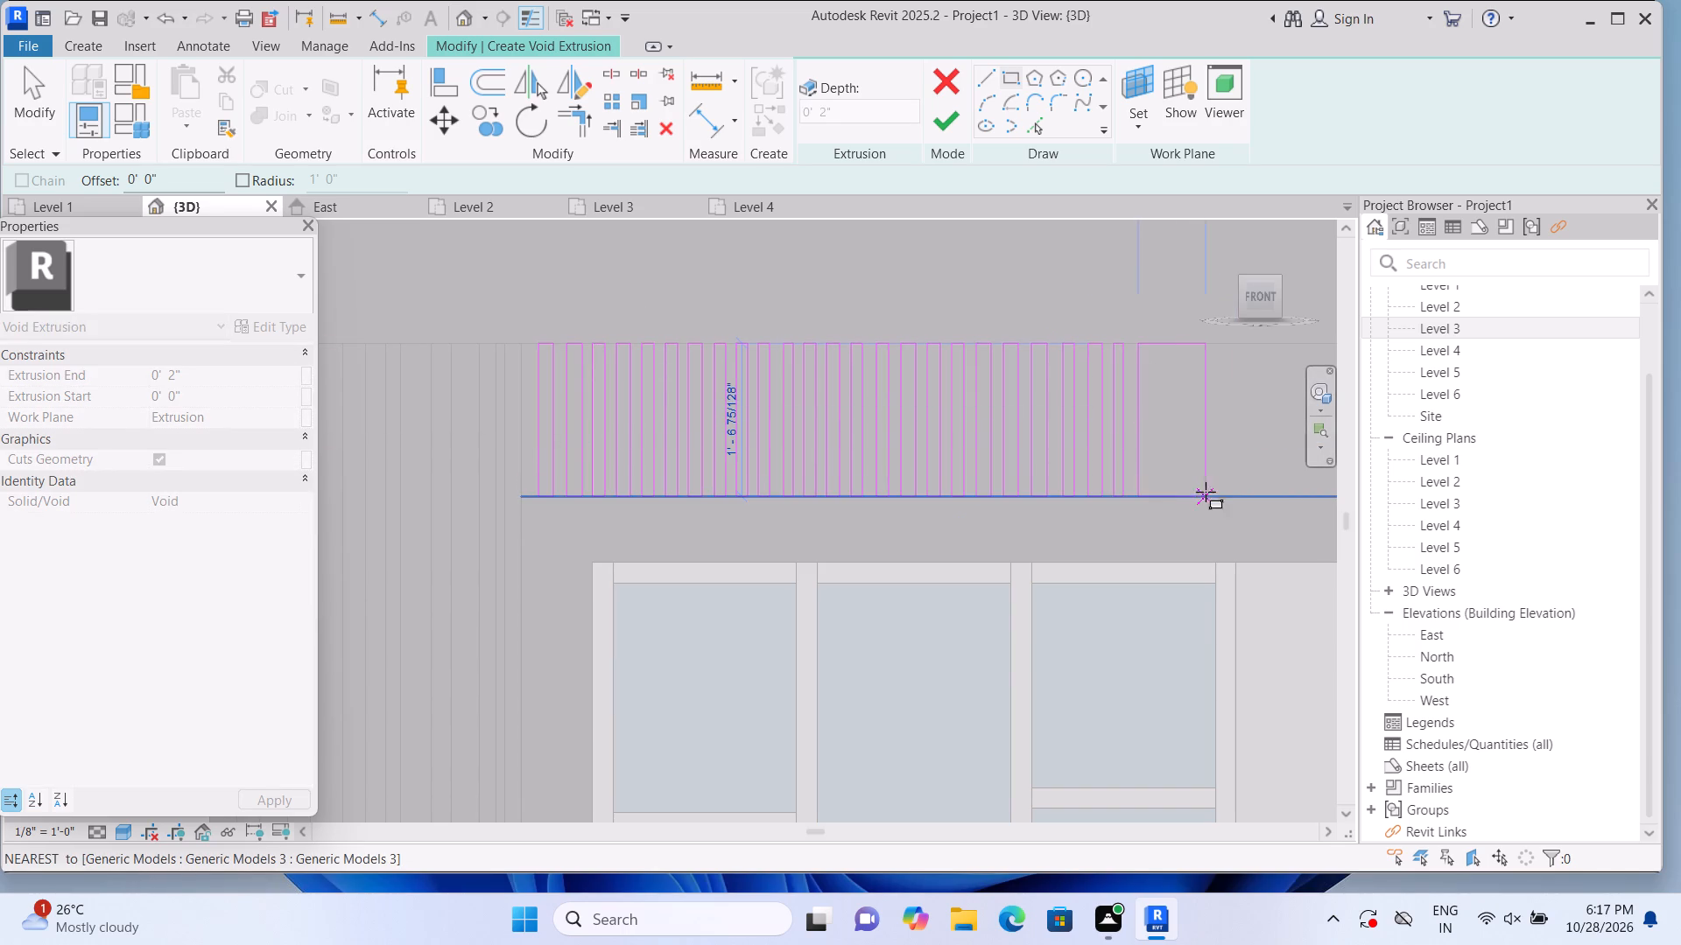
{"action": "left_click", "coordinate": [1150, 500]}
Sketch three more narrow full-height rectangles up to the outer edge of the third window pane's frame, the first about 1.5" wide.
{"action": "middle_click_drag", "start_coordinate": [1199, 445], "coordinate": [965, 486]}
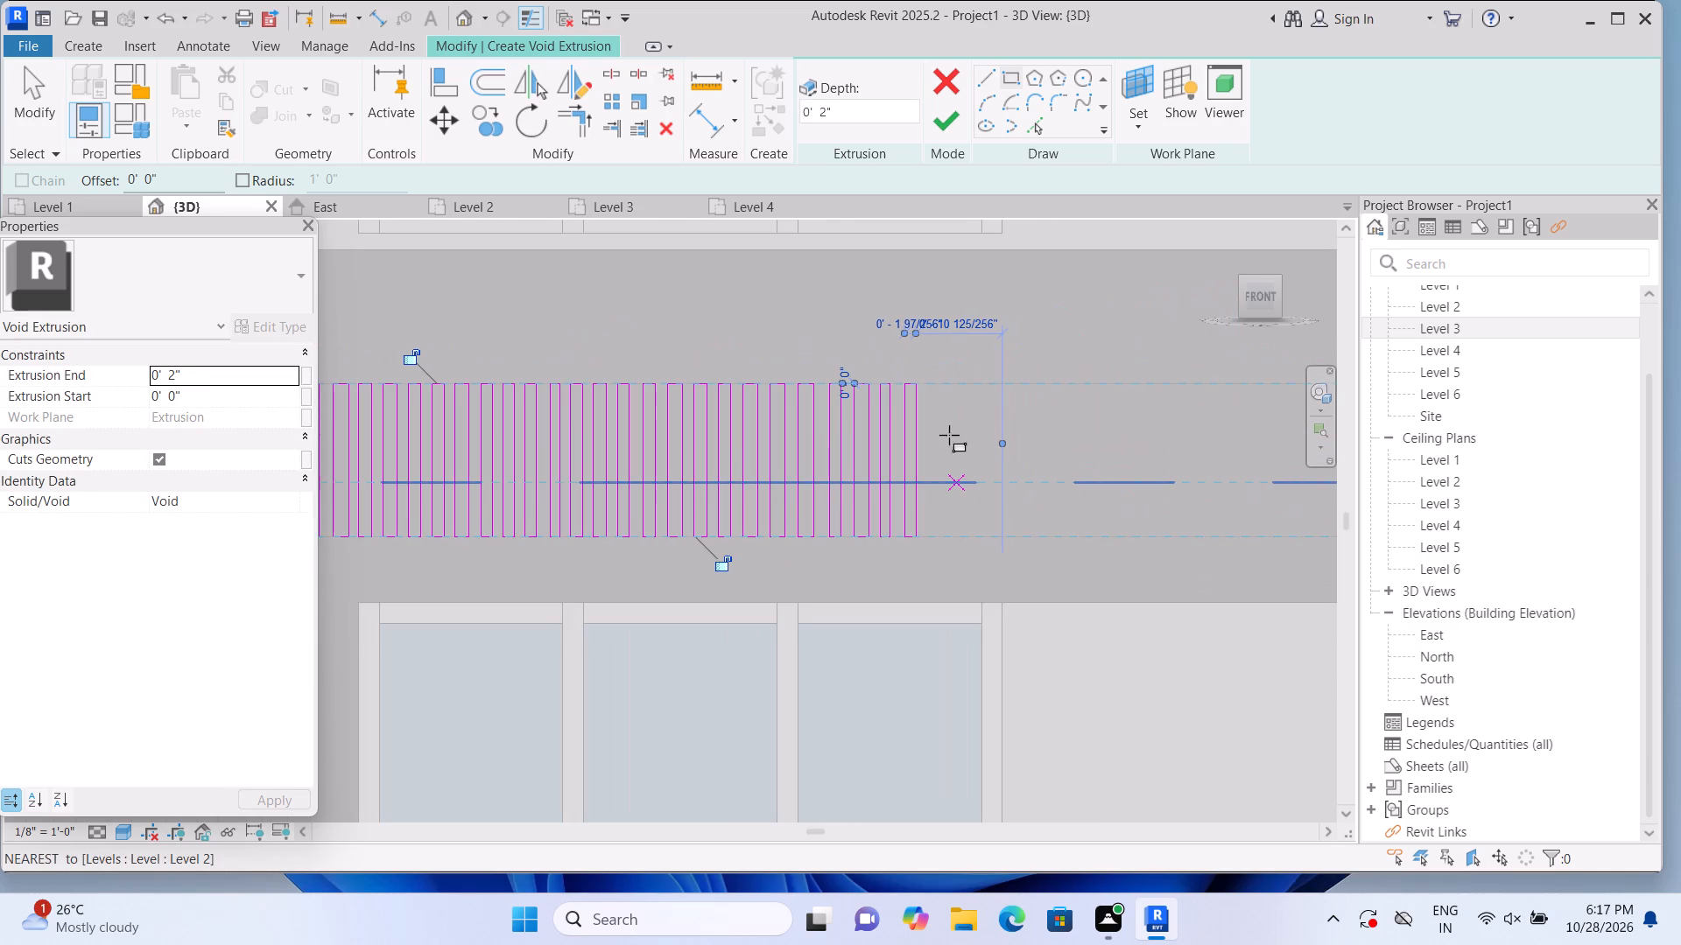
{"action": "left_click", "coordinate": [927, 386]}
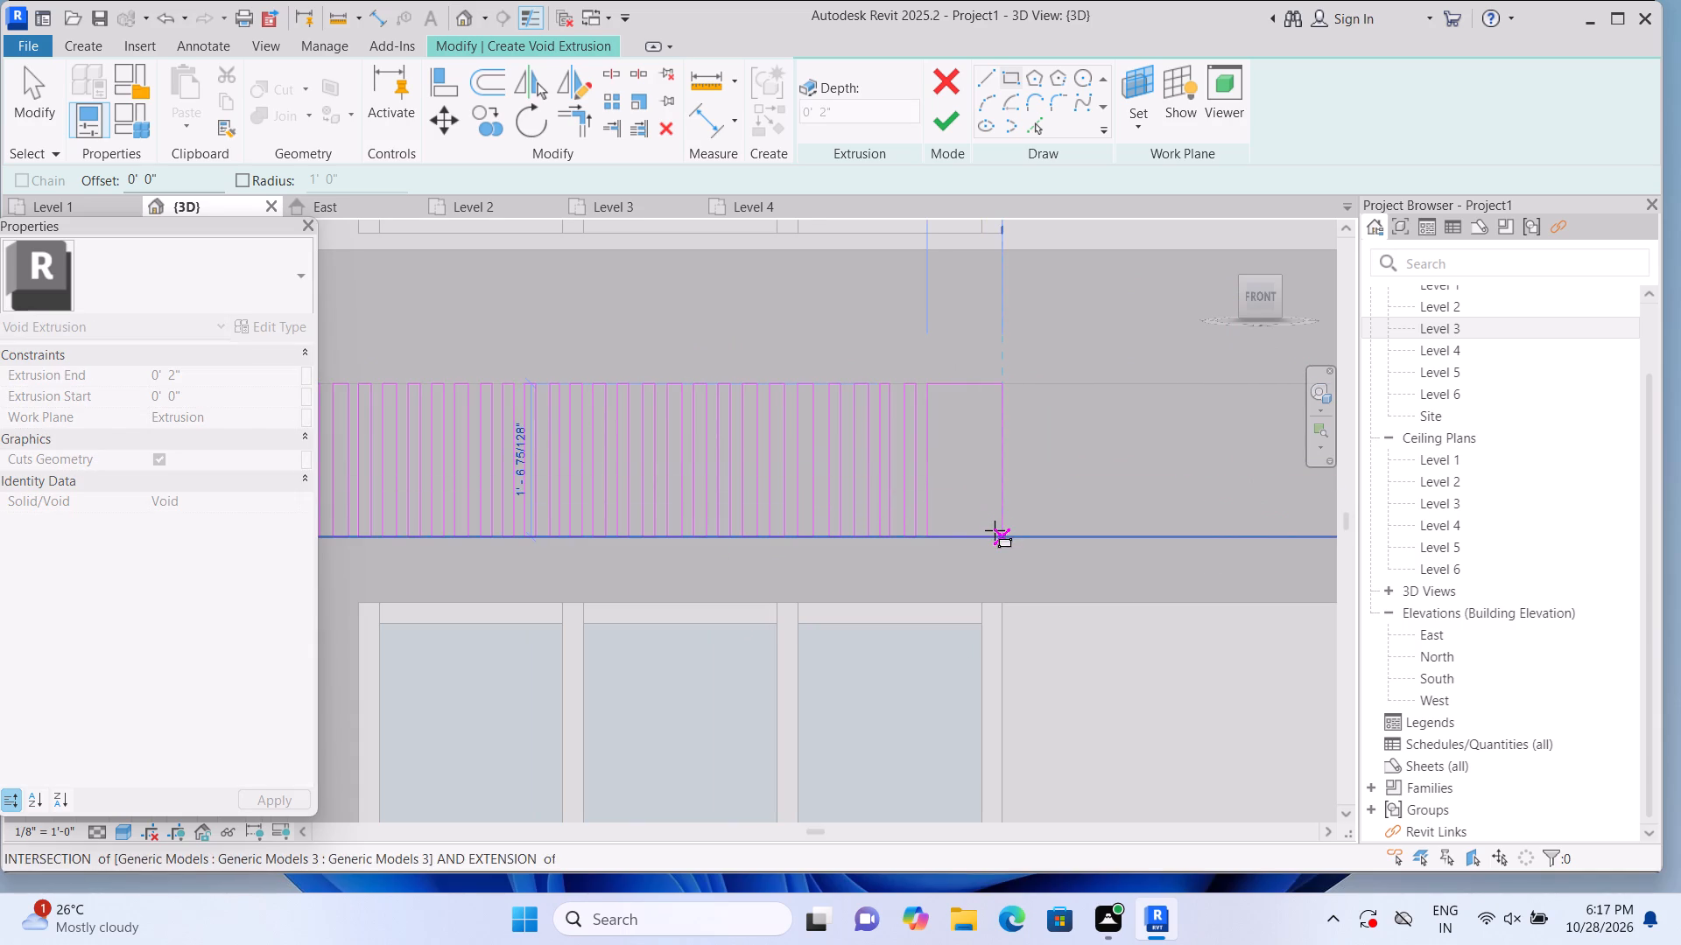
{"action": "left_click", "coordinate": [939, 530]}
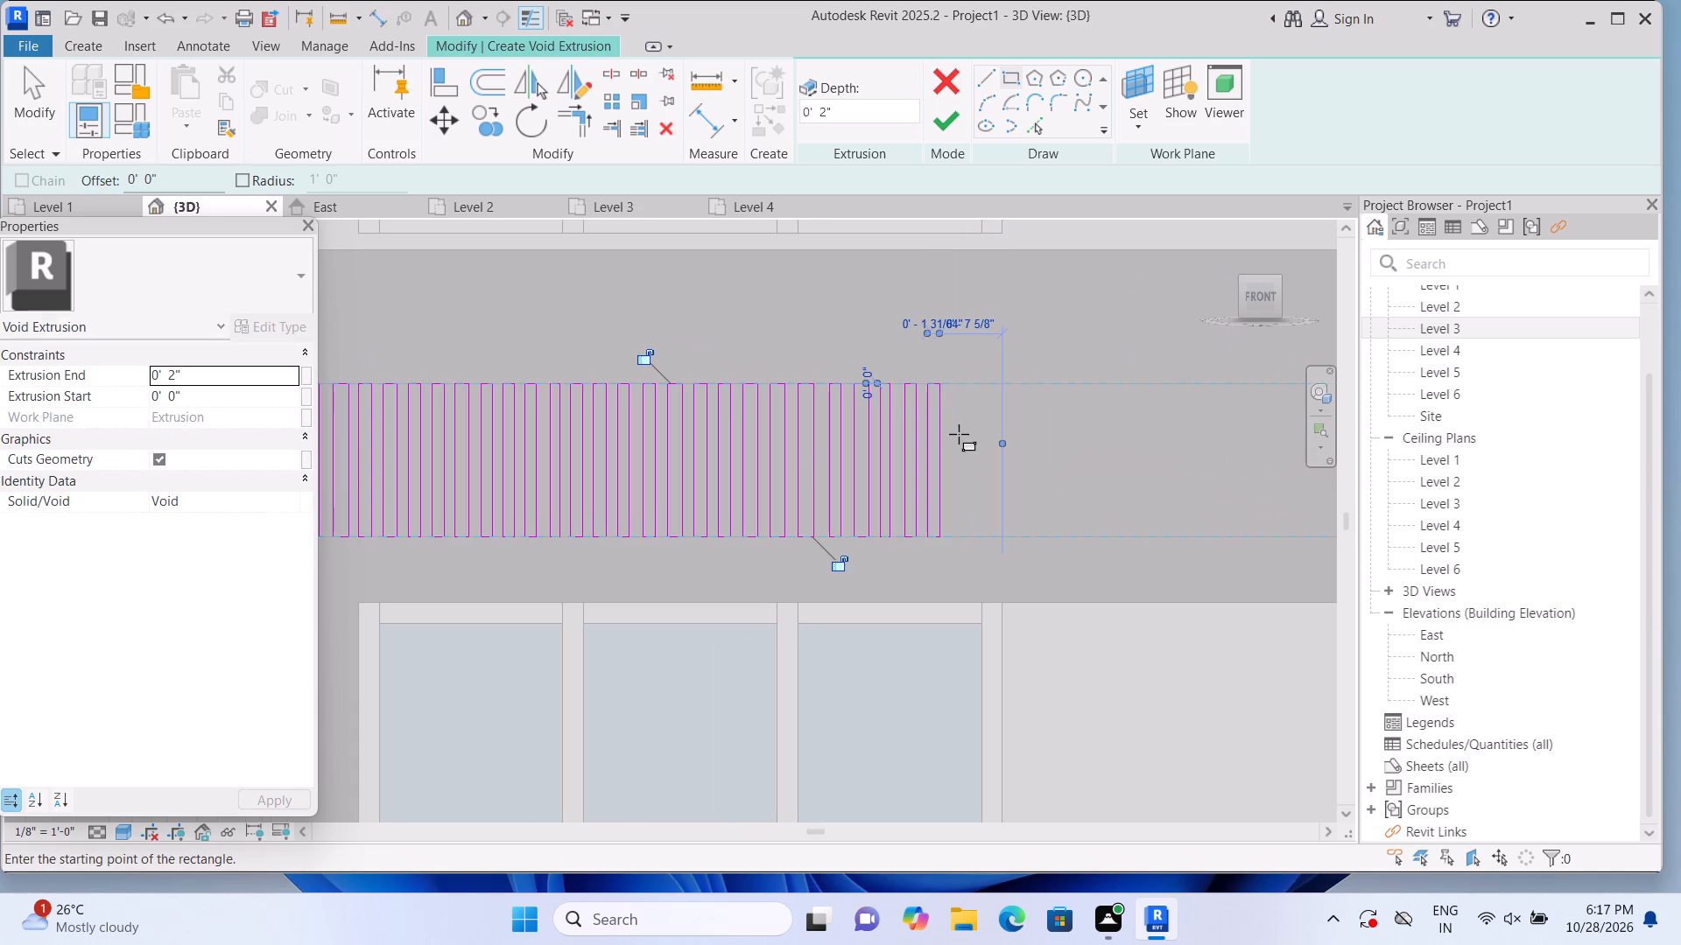
{"action": "left_click", "coordinate": [953, 388]}
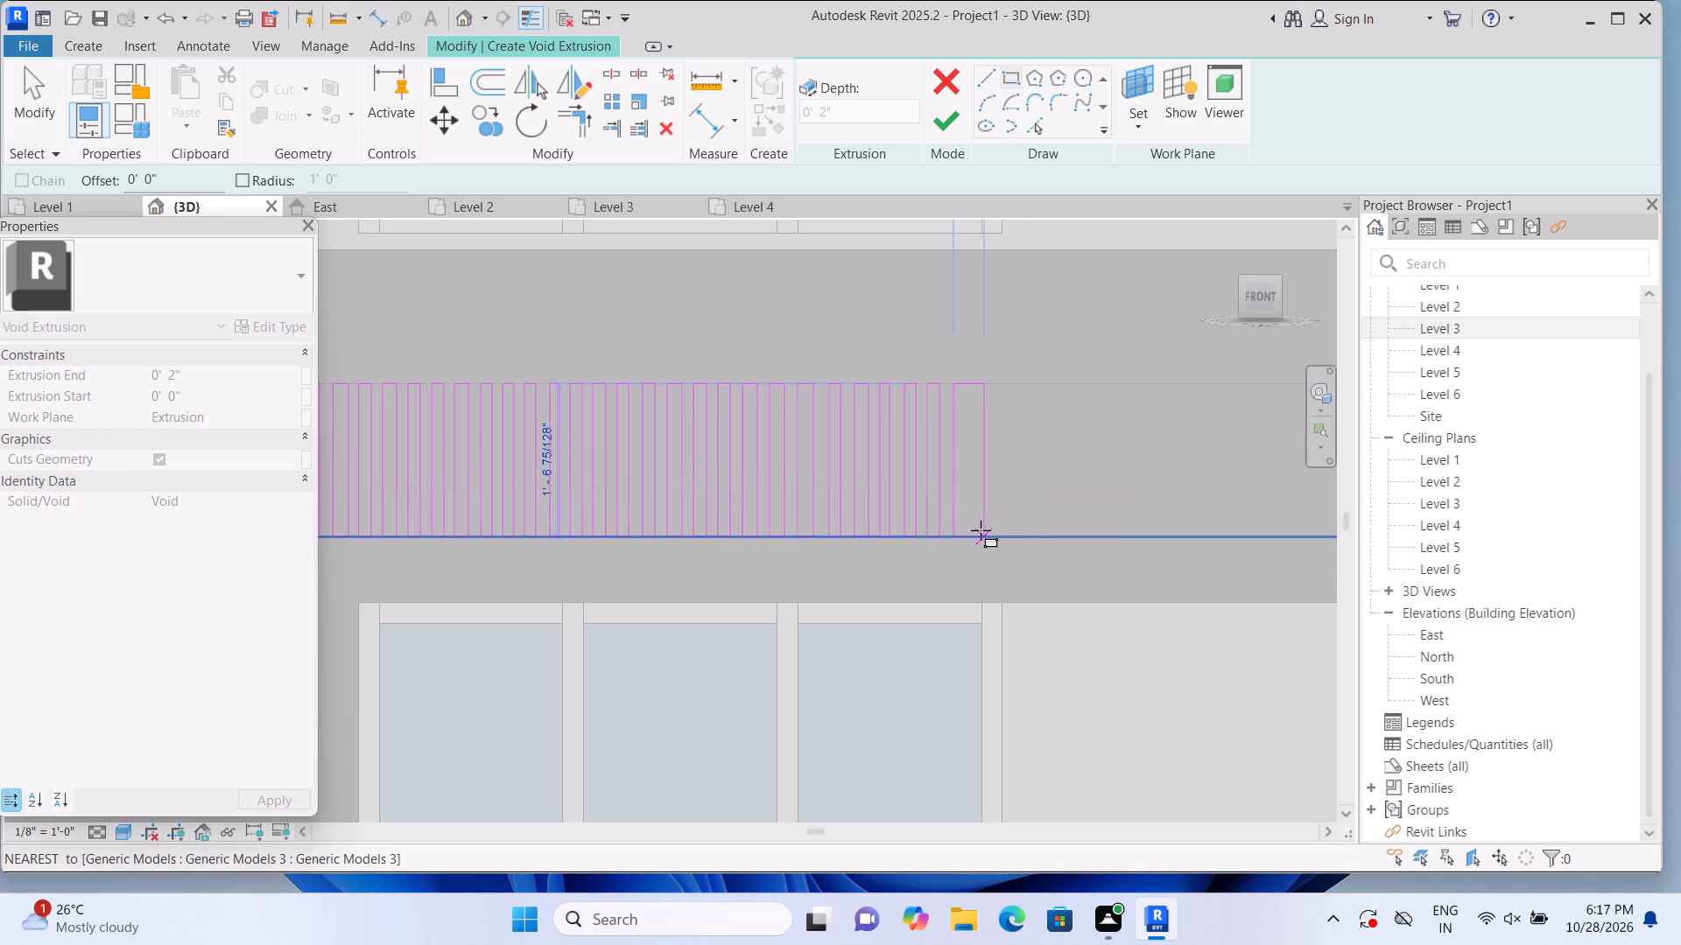
{"action": "left_click", "coordinate": [967, 529]}
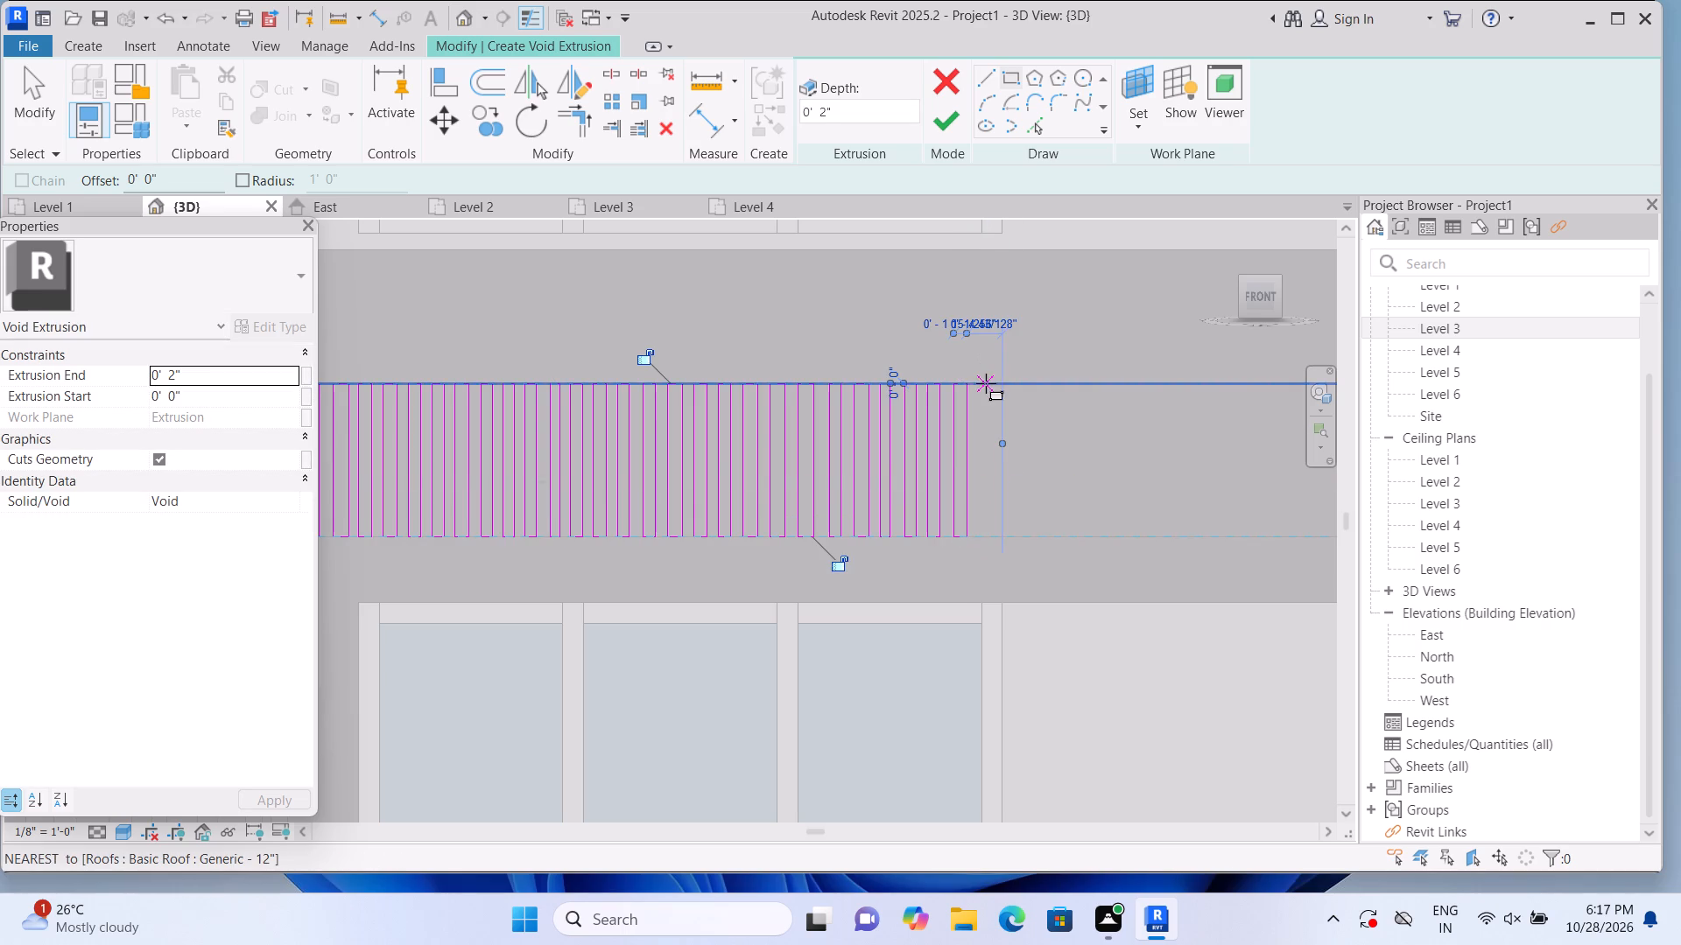
{"action": "left_click", "coordinate": [978, 386]}
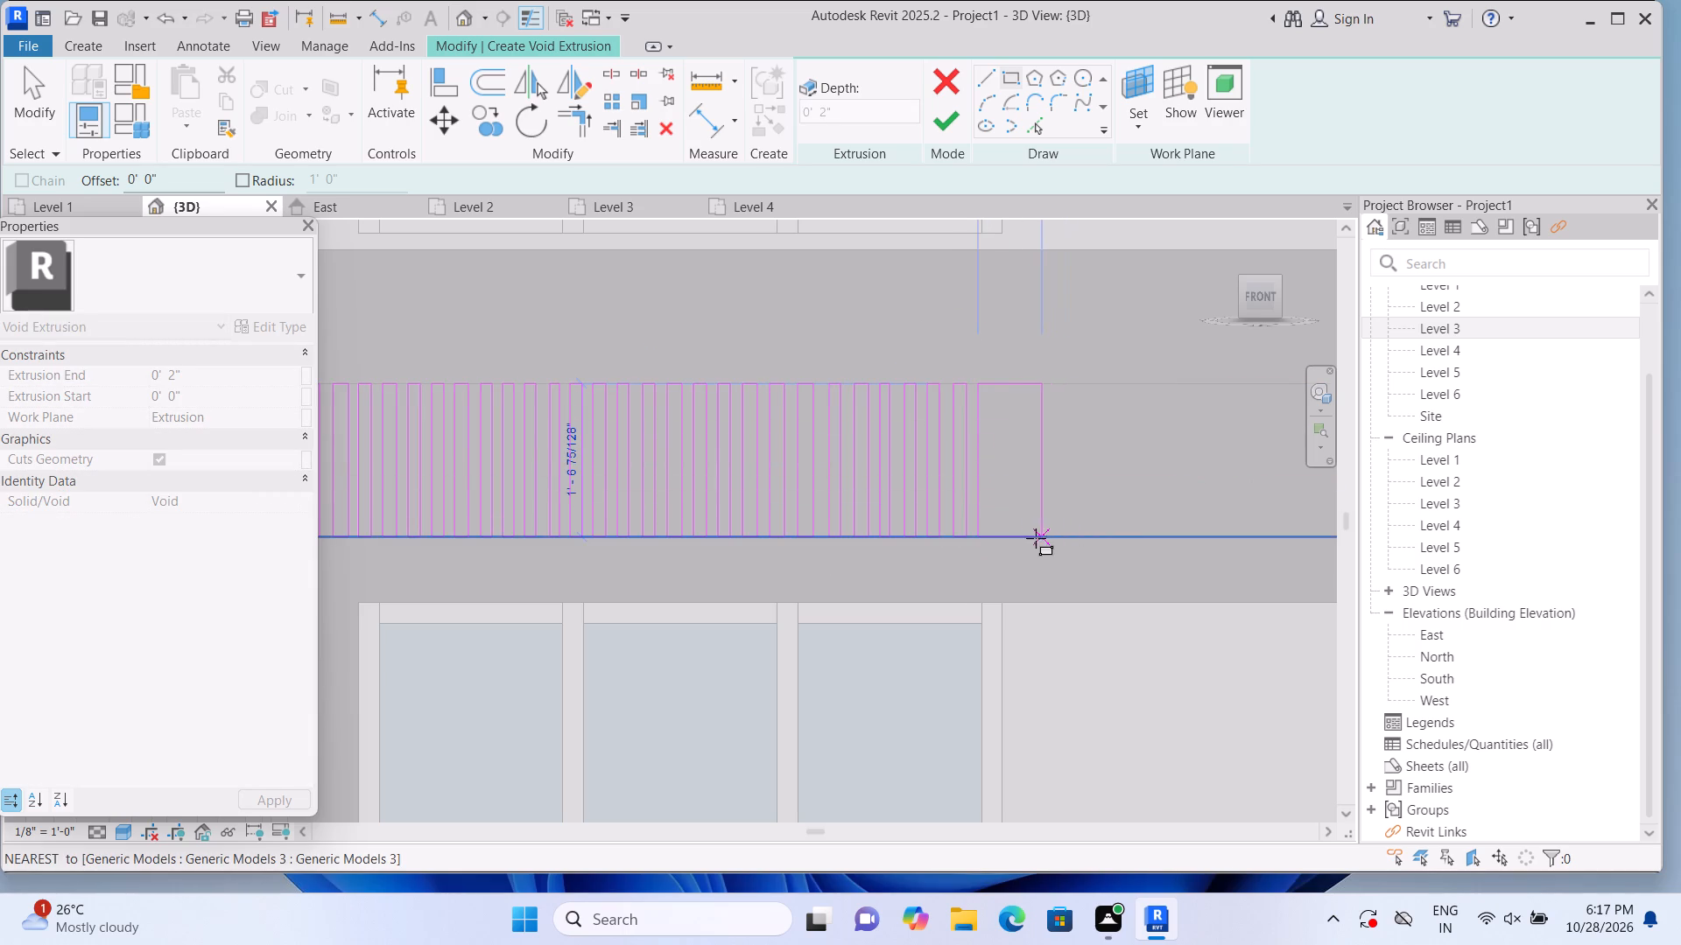
{"action": "left_click", "coordinate": [992, 536]}
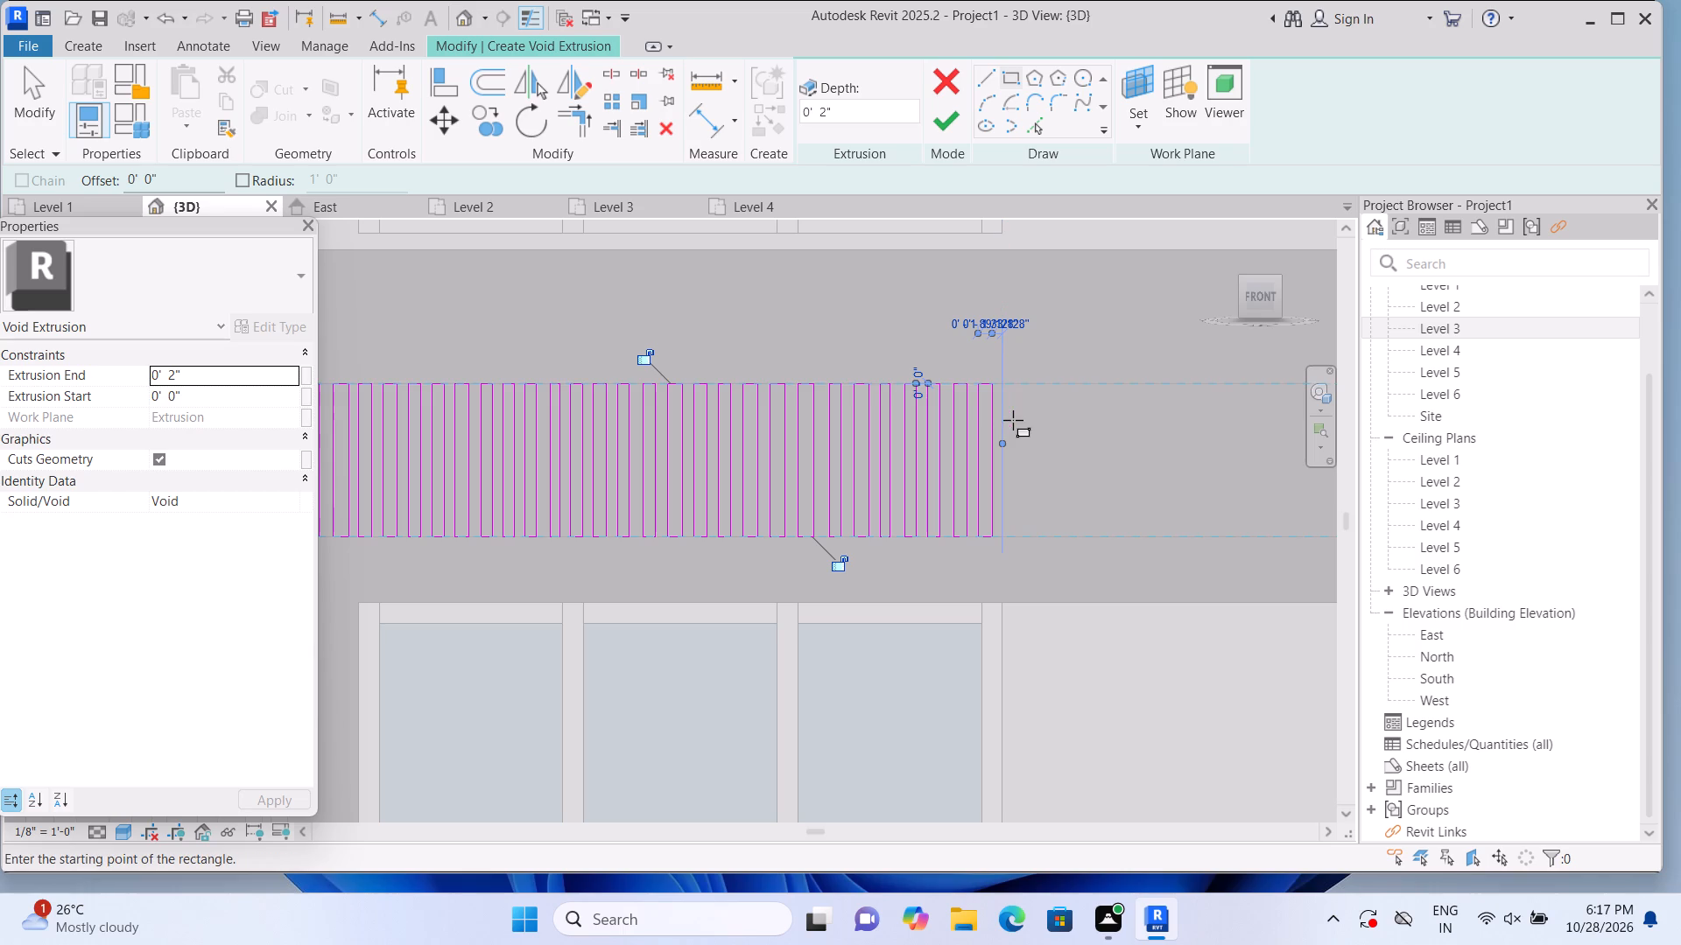
{"action": "key", "text": "Escape"}
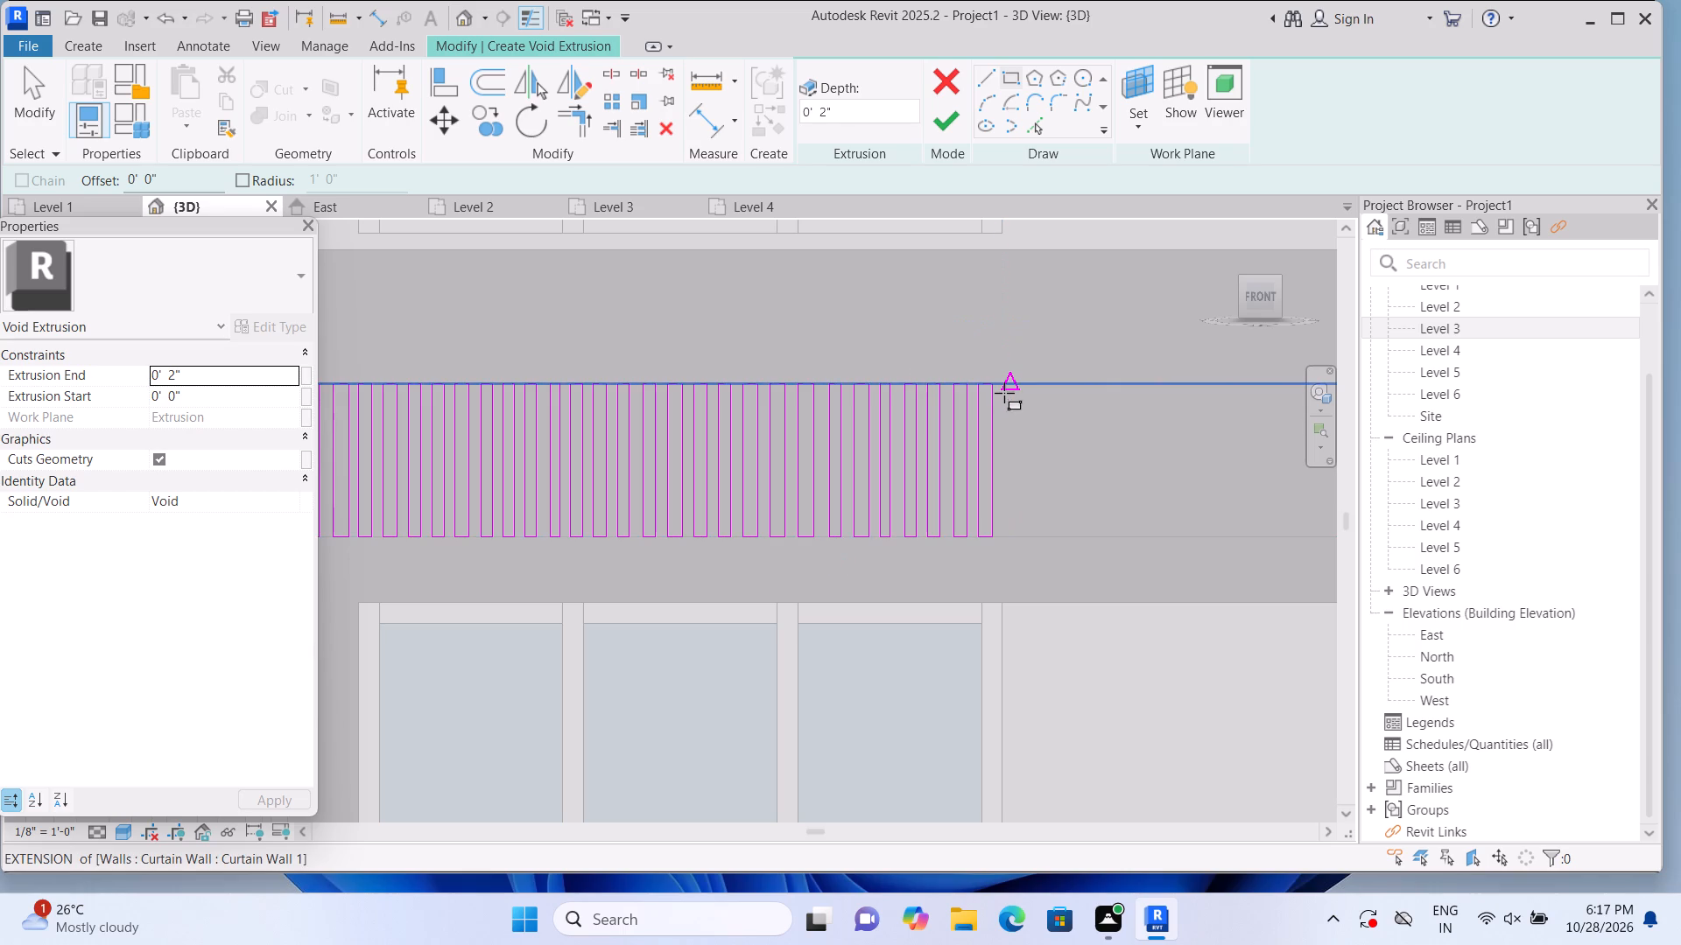
Continue the row just past the window frame with three full-height rectangles, the last two about 1.9" and 1.6" wide.
{"action": "left_click", "coordinate": [1004, 391]}
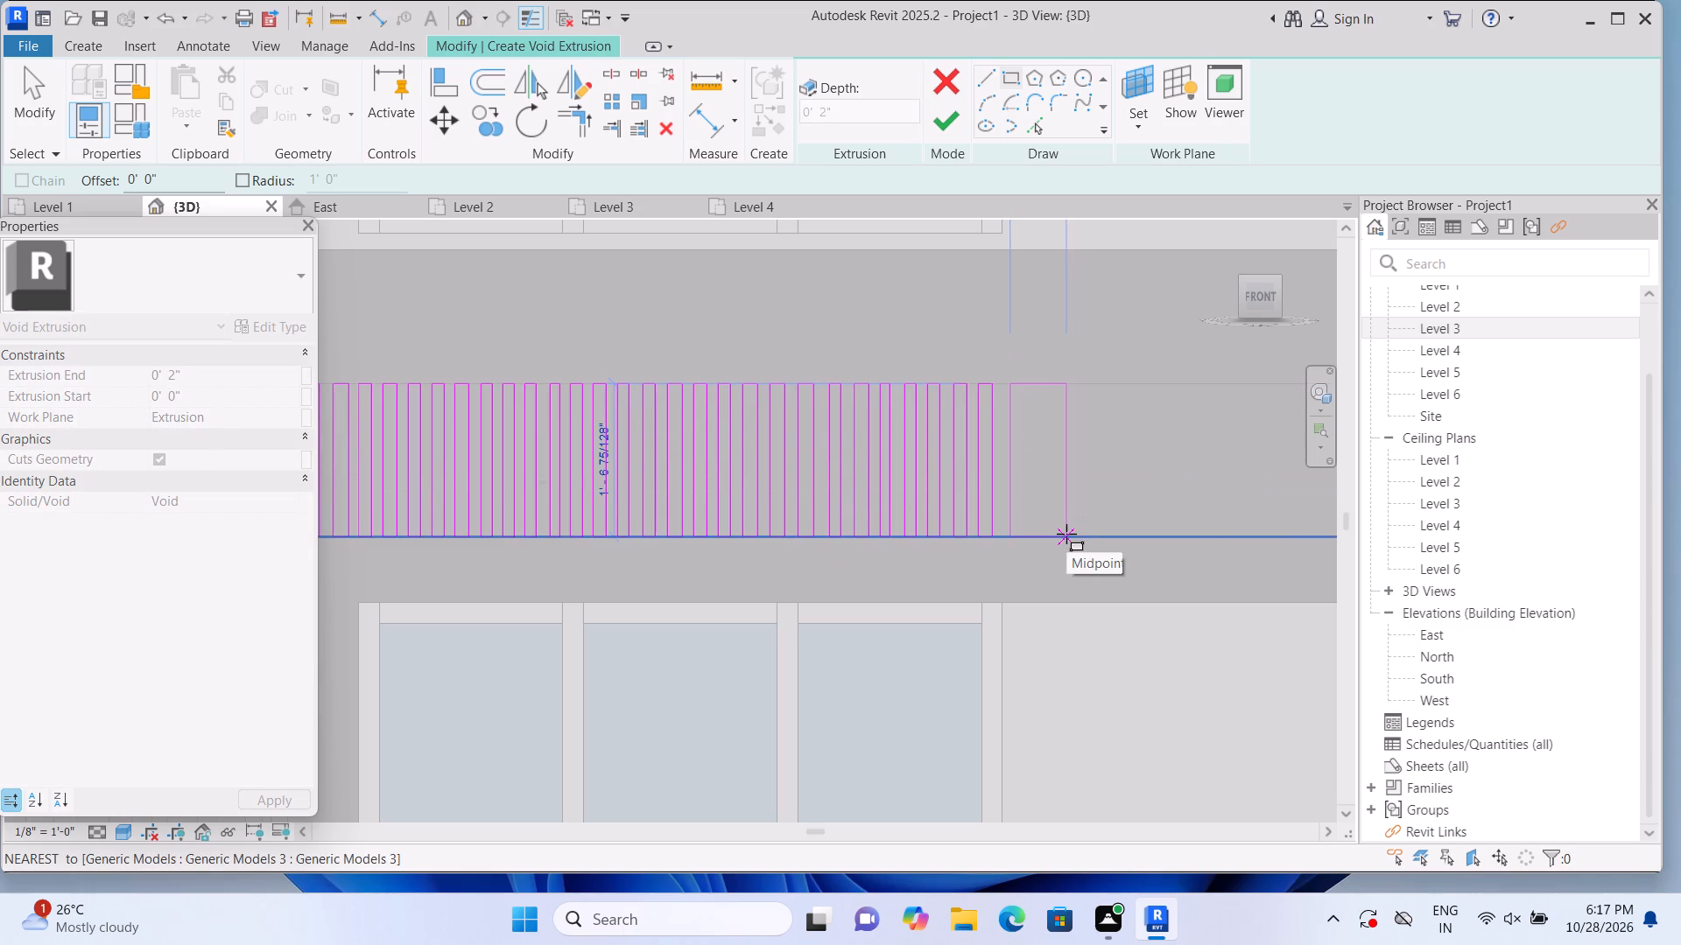
{"action": "key", "text": "Escape"}
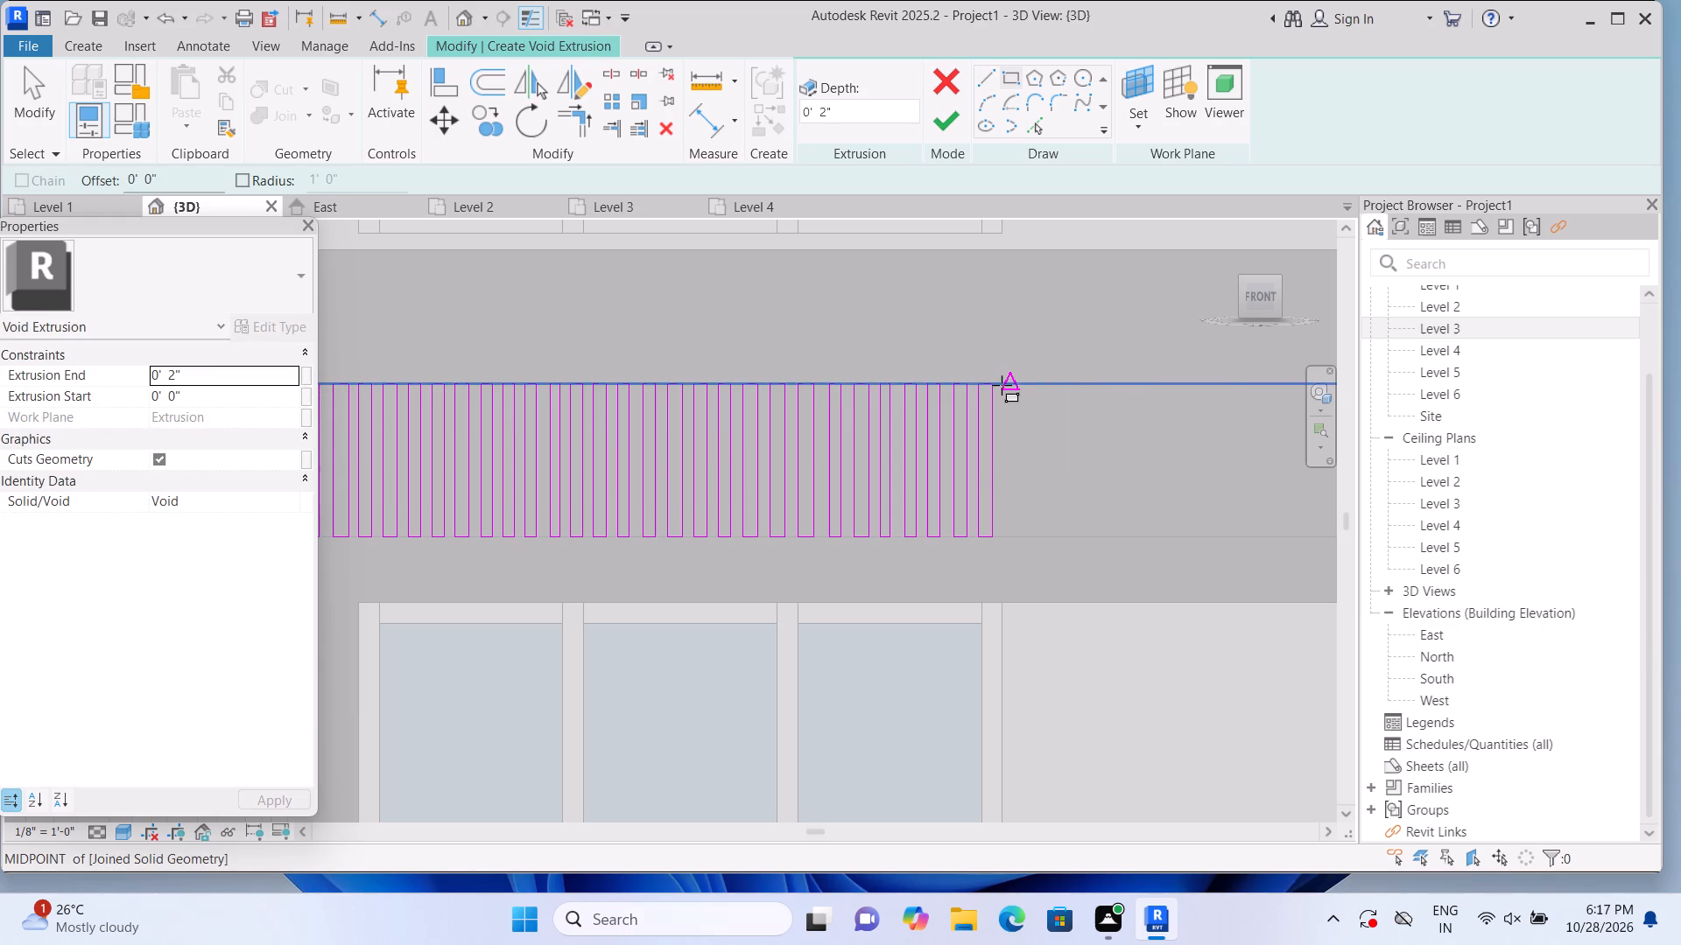
{"action": "left_click", "coordinate": [1016, 385]}
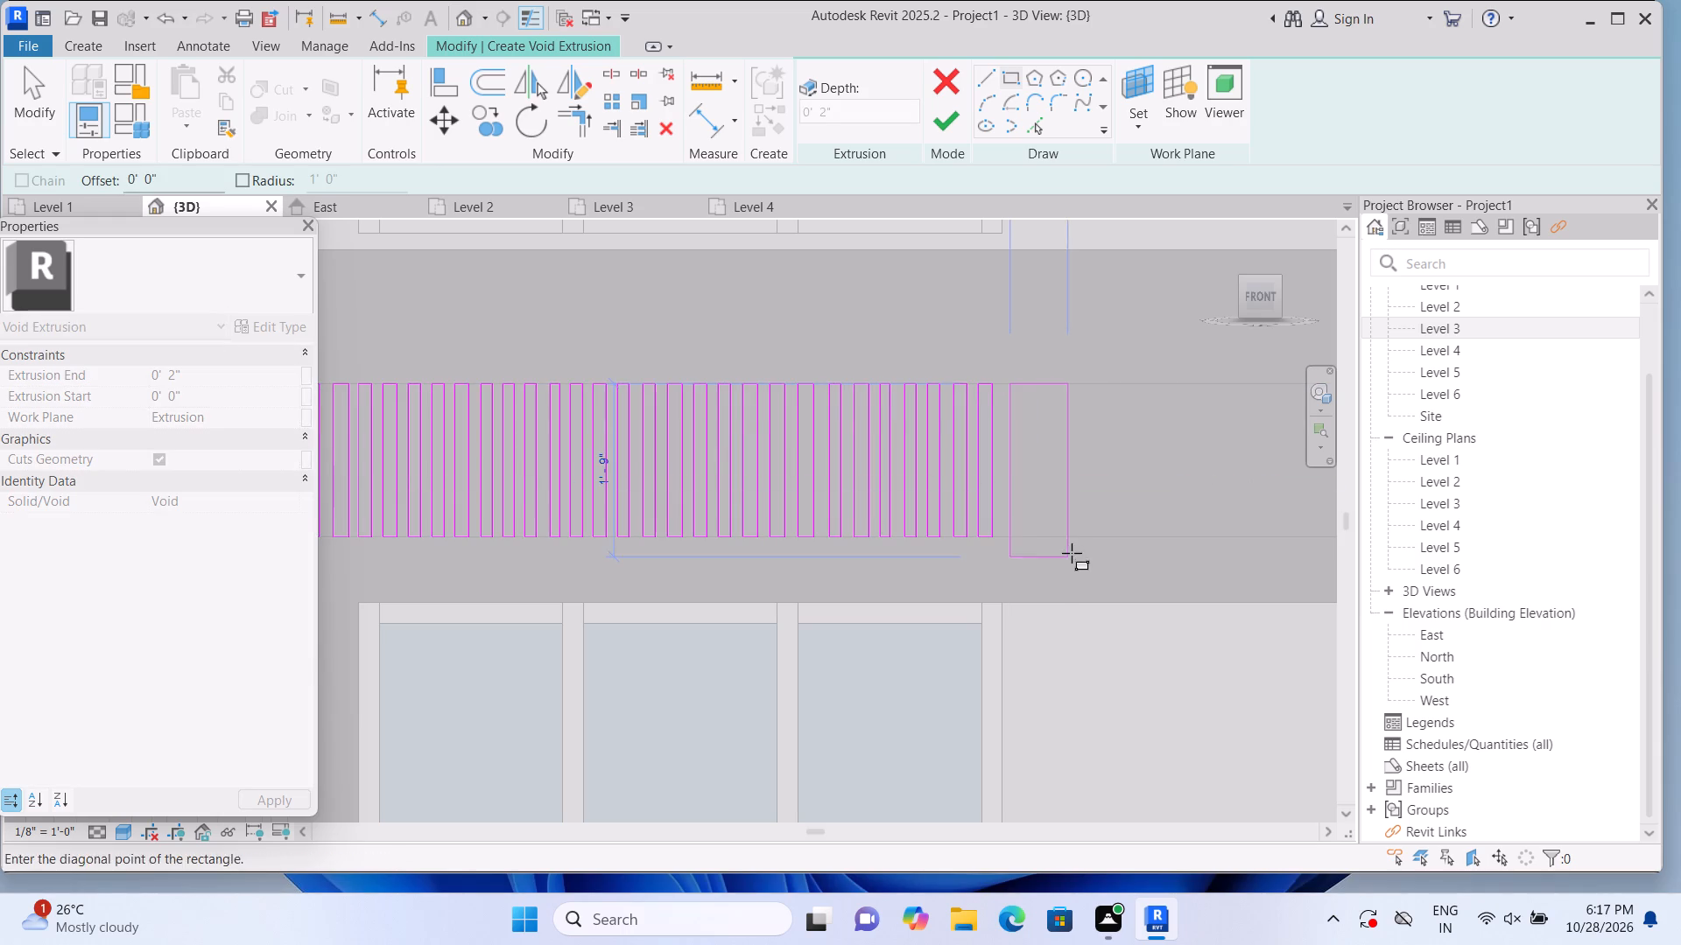
{"action": "left_click", "coordinate": [1020, 528]}
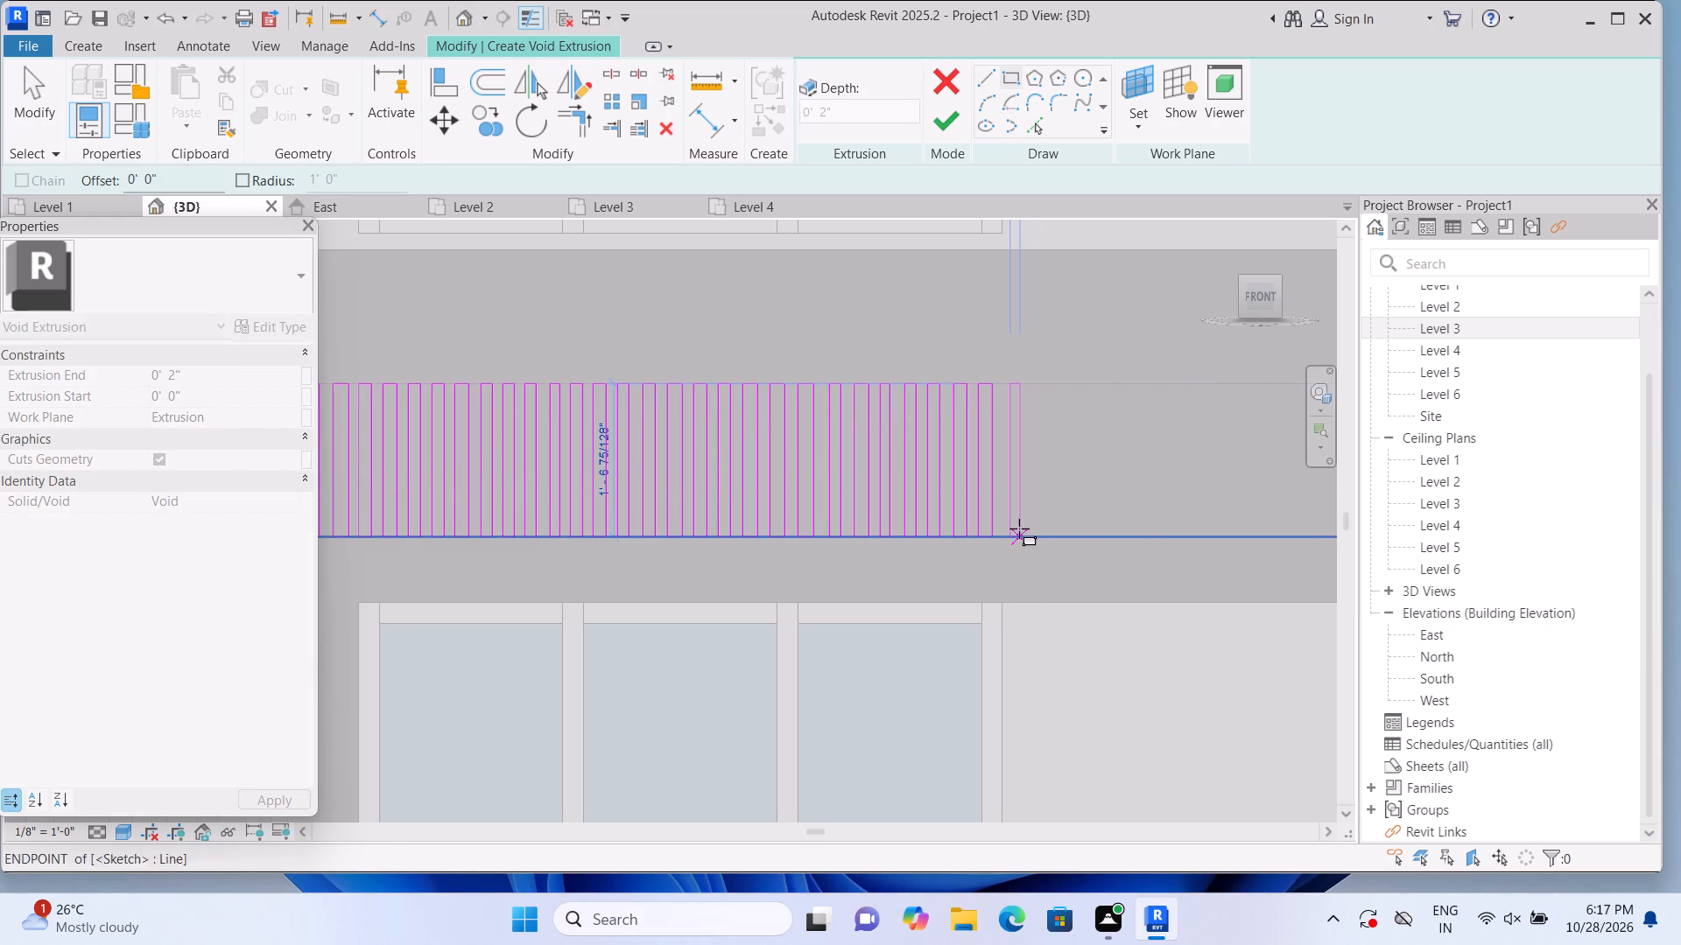
{"action": "left_click", "coordinate": [1031, 389]}
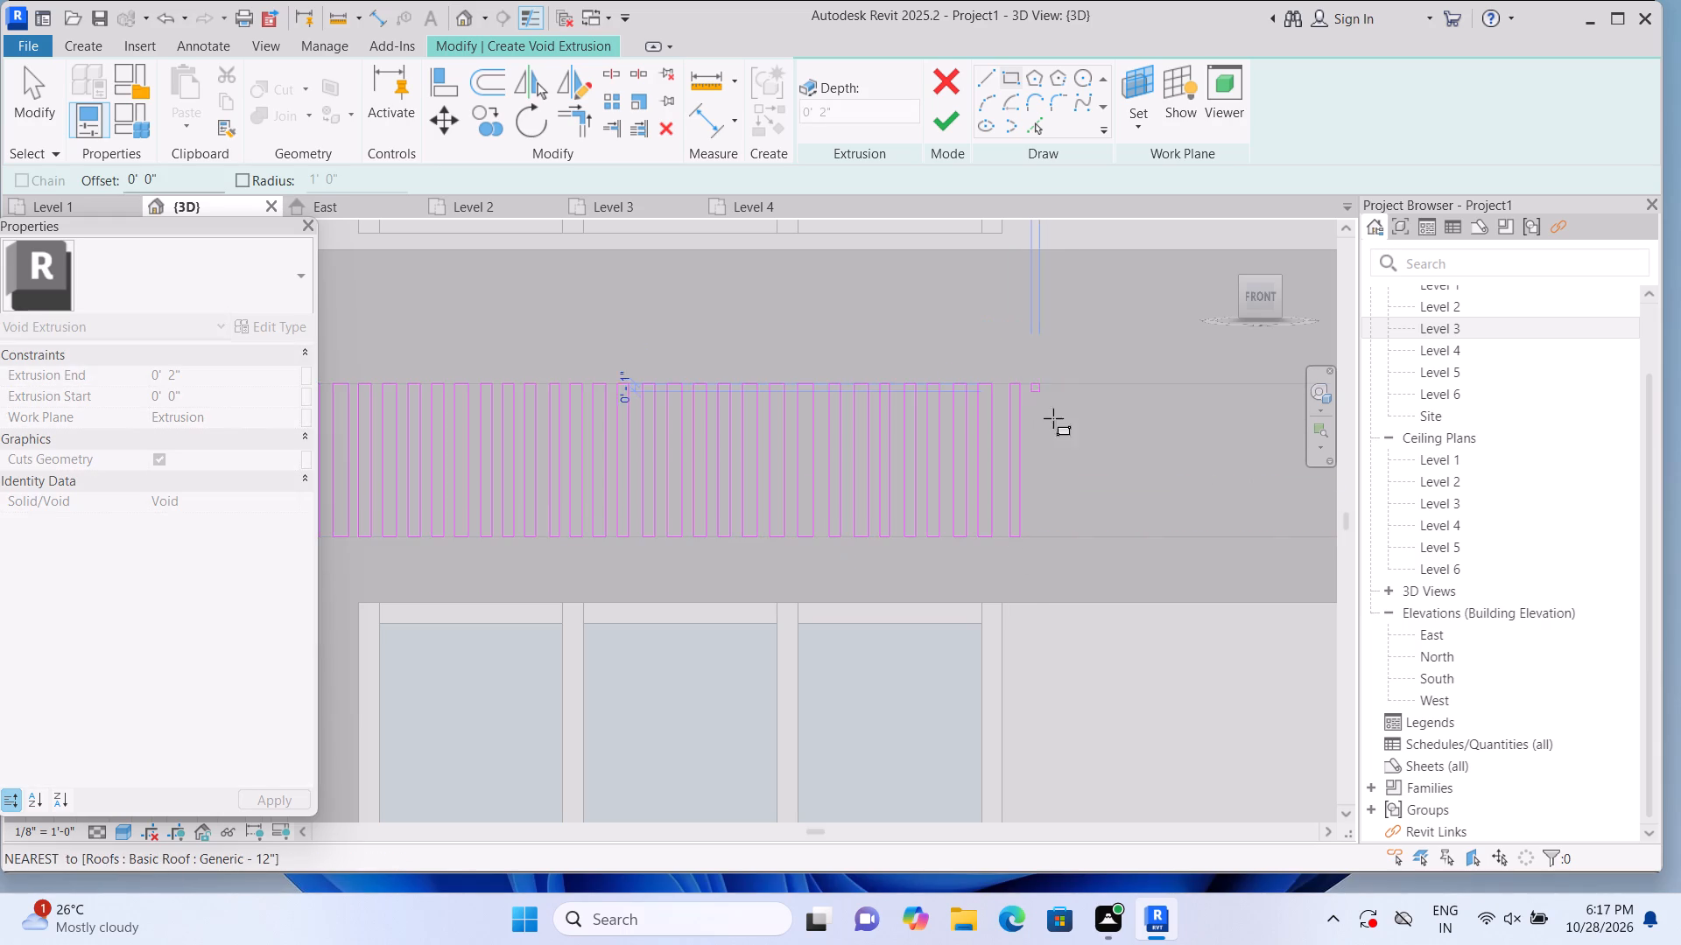
{"action": "left_click", "coordinate": [1047, 534]}
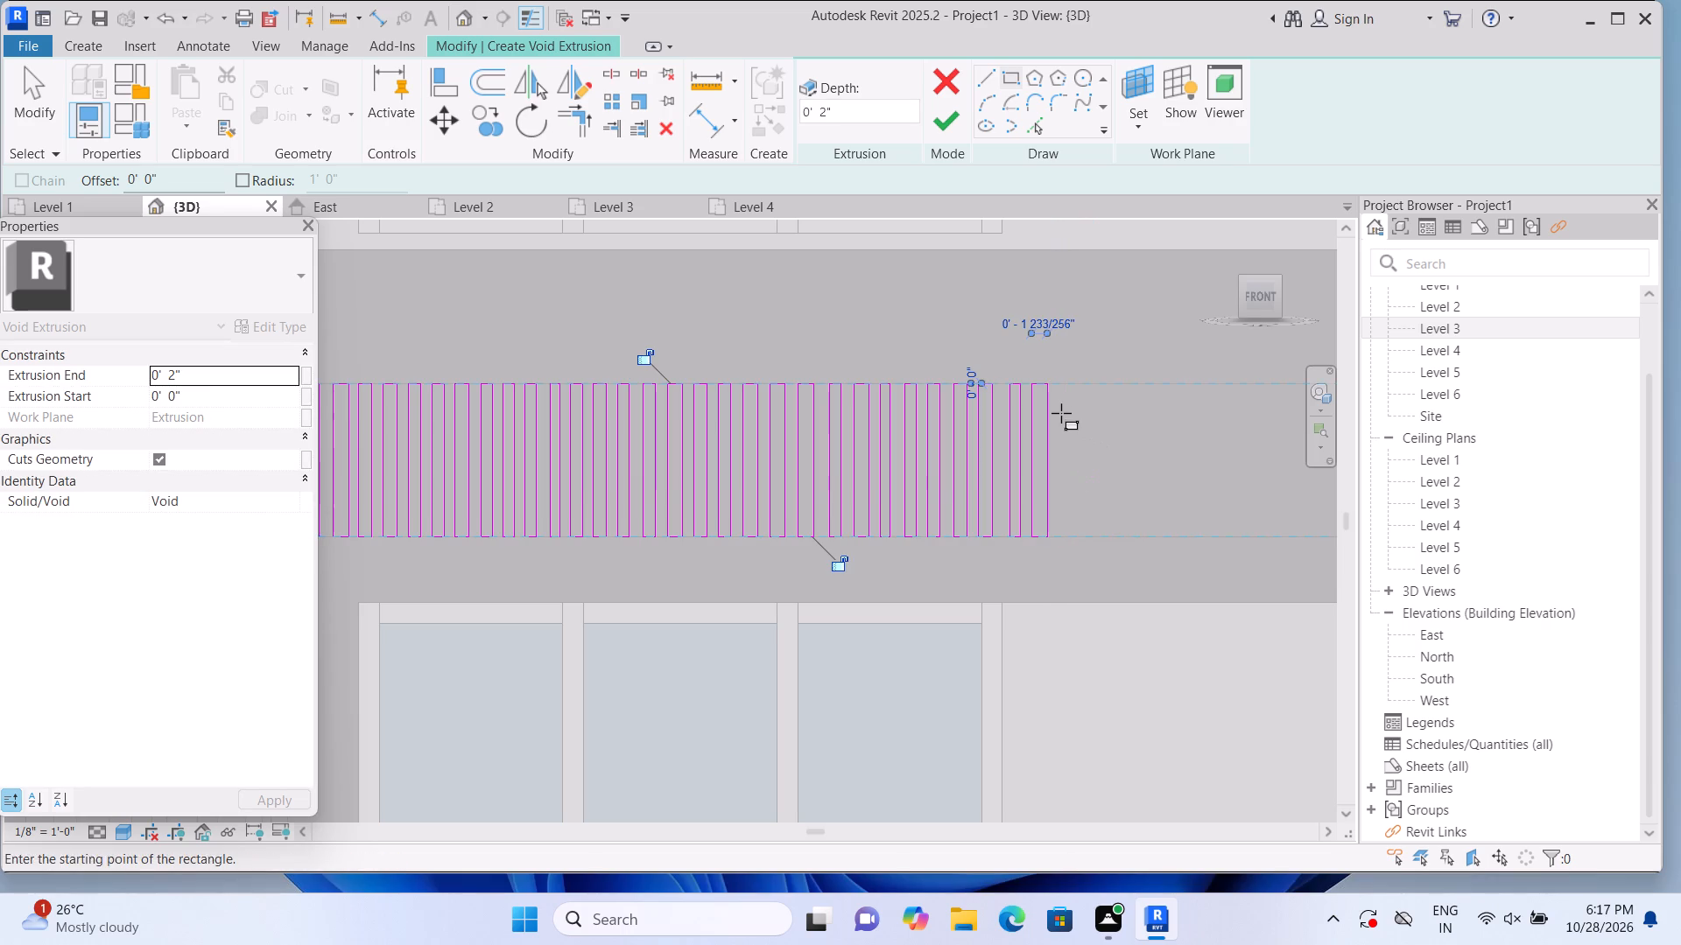
{"action": "left_click", "coordinate": [1060, 391]}
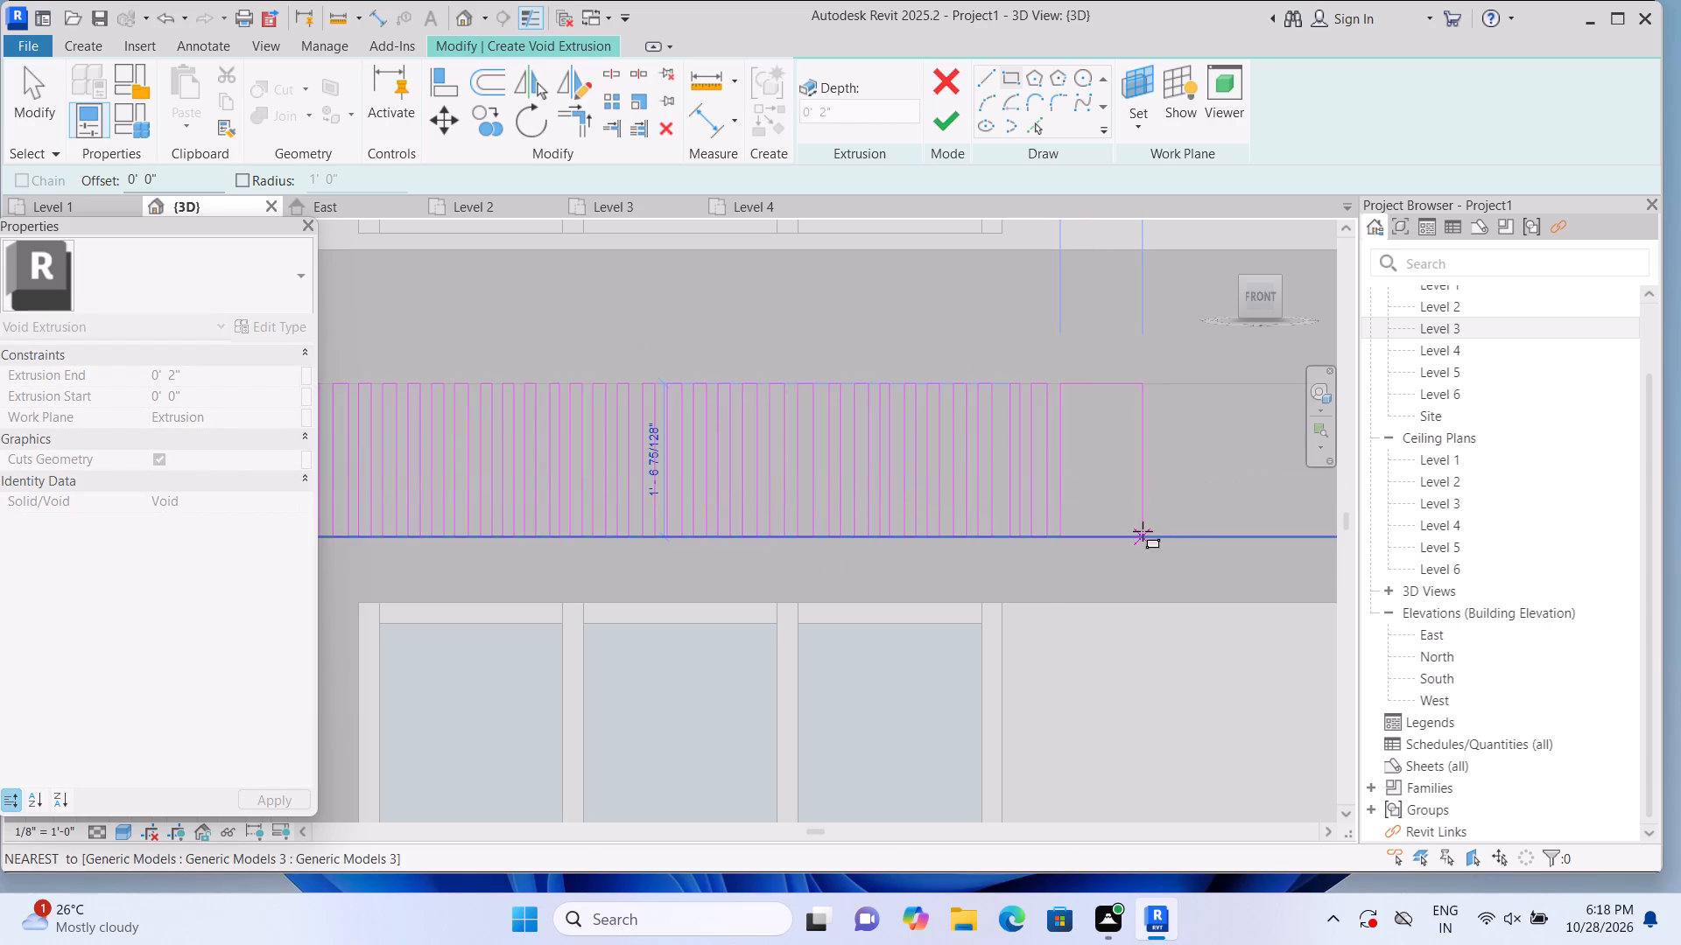
{"action": "left_click", "coordinate": [1073, 537]}
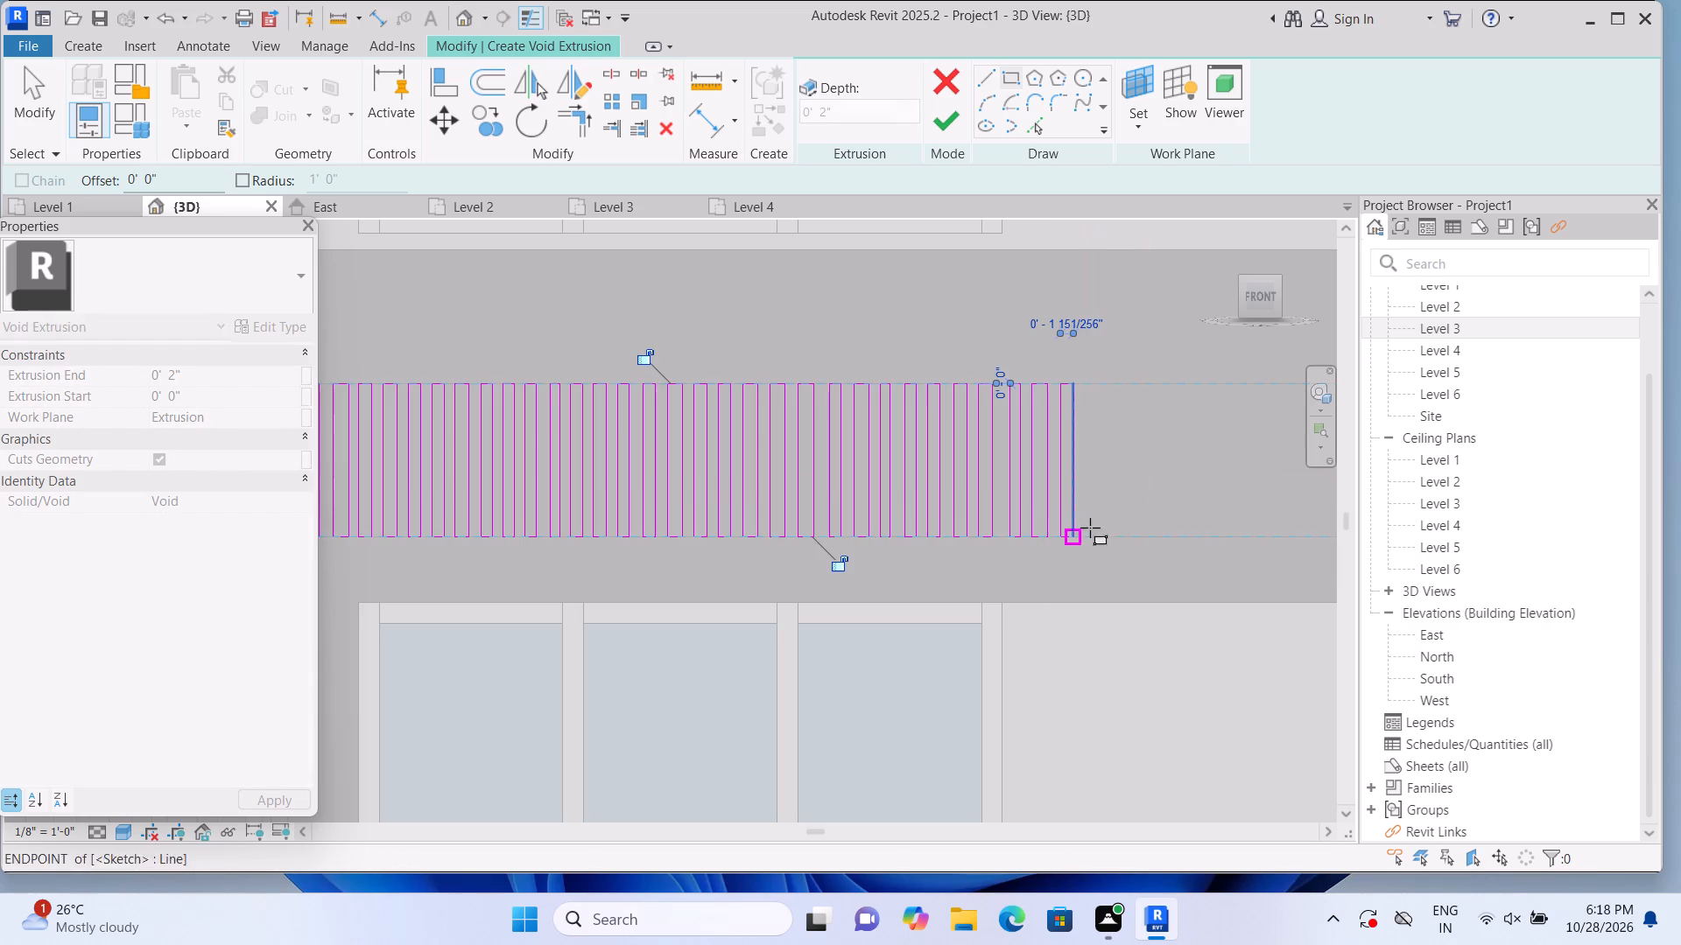
Sketch two more full-height rectangles along the band beyond the window, the first about 1.9" wide.
{"action": "middle_click_drag", "start_coordinate": [1125, 474], "coordinate": [901, 513]}
{"action": "scroll", "coordinate": [890, 455], "scroll_direction": "down", "scroll_amount": 3}
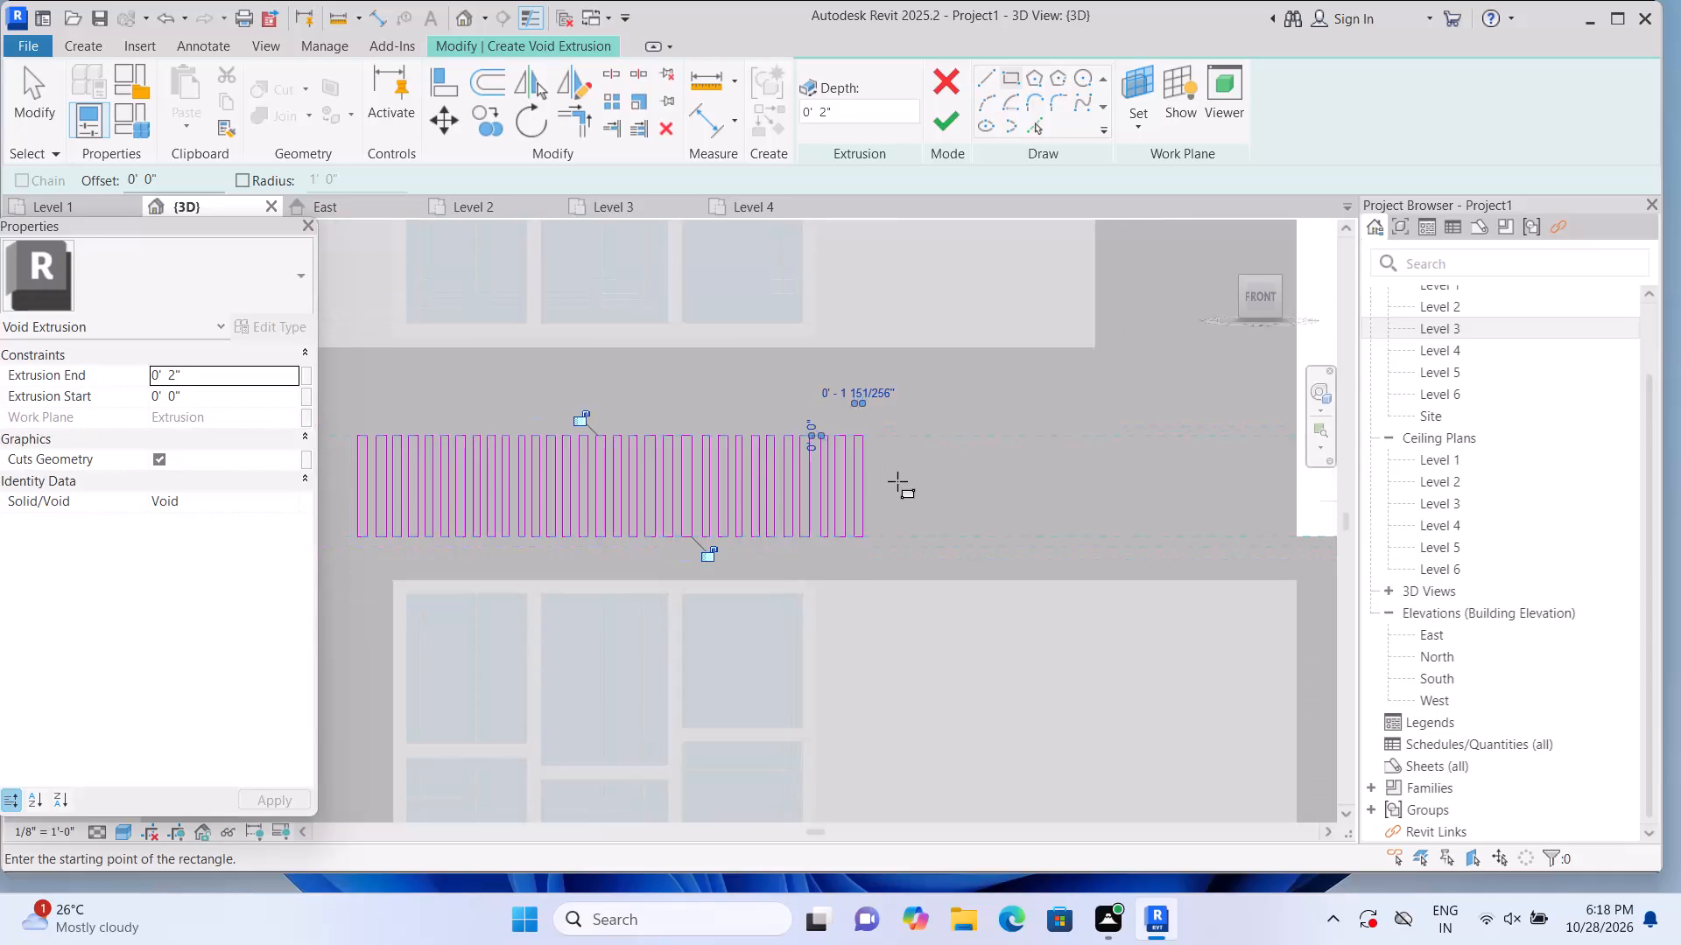
{"action": "scroll", "coordinate": [935, 485], "scroll_direction": "down", "scroll_amount": 2}
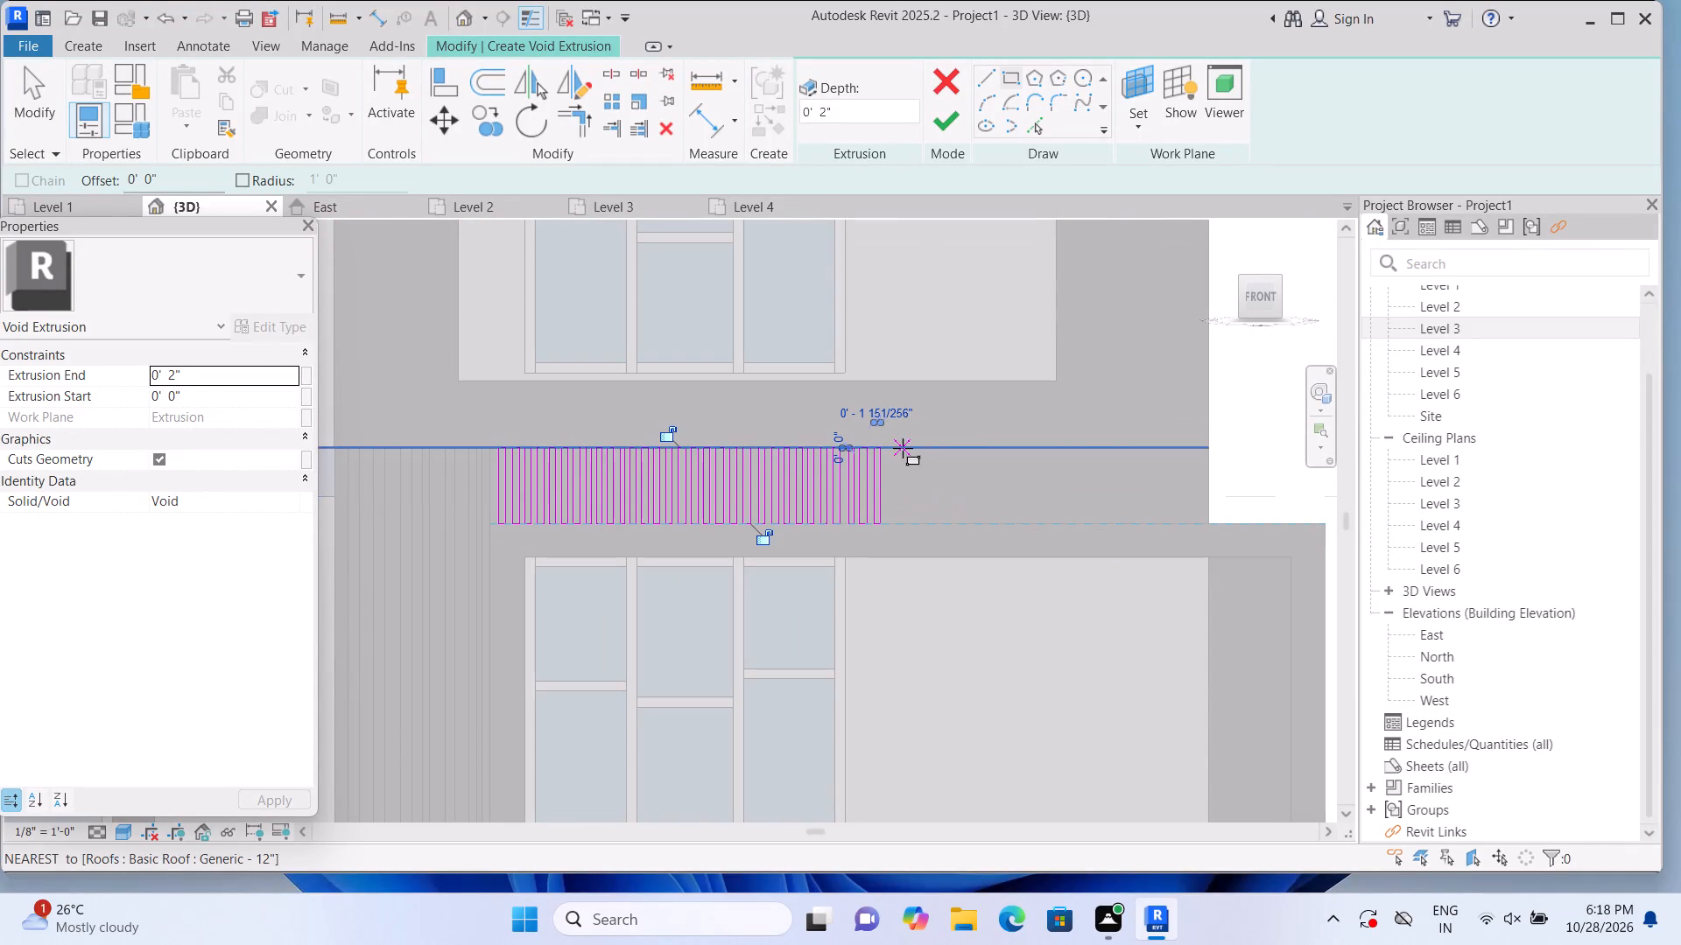
{"action": "scroll", "coordinate": [892, 456], "scroll_direction": "up", "scroll_amount": 1}
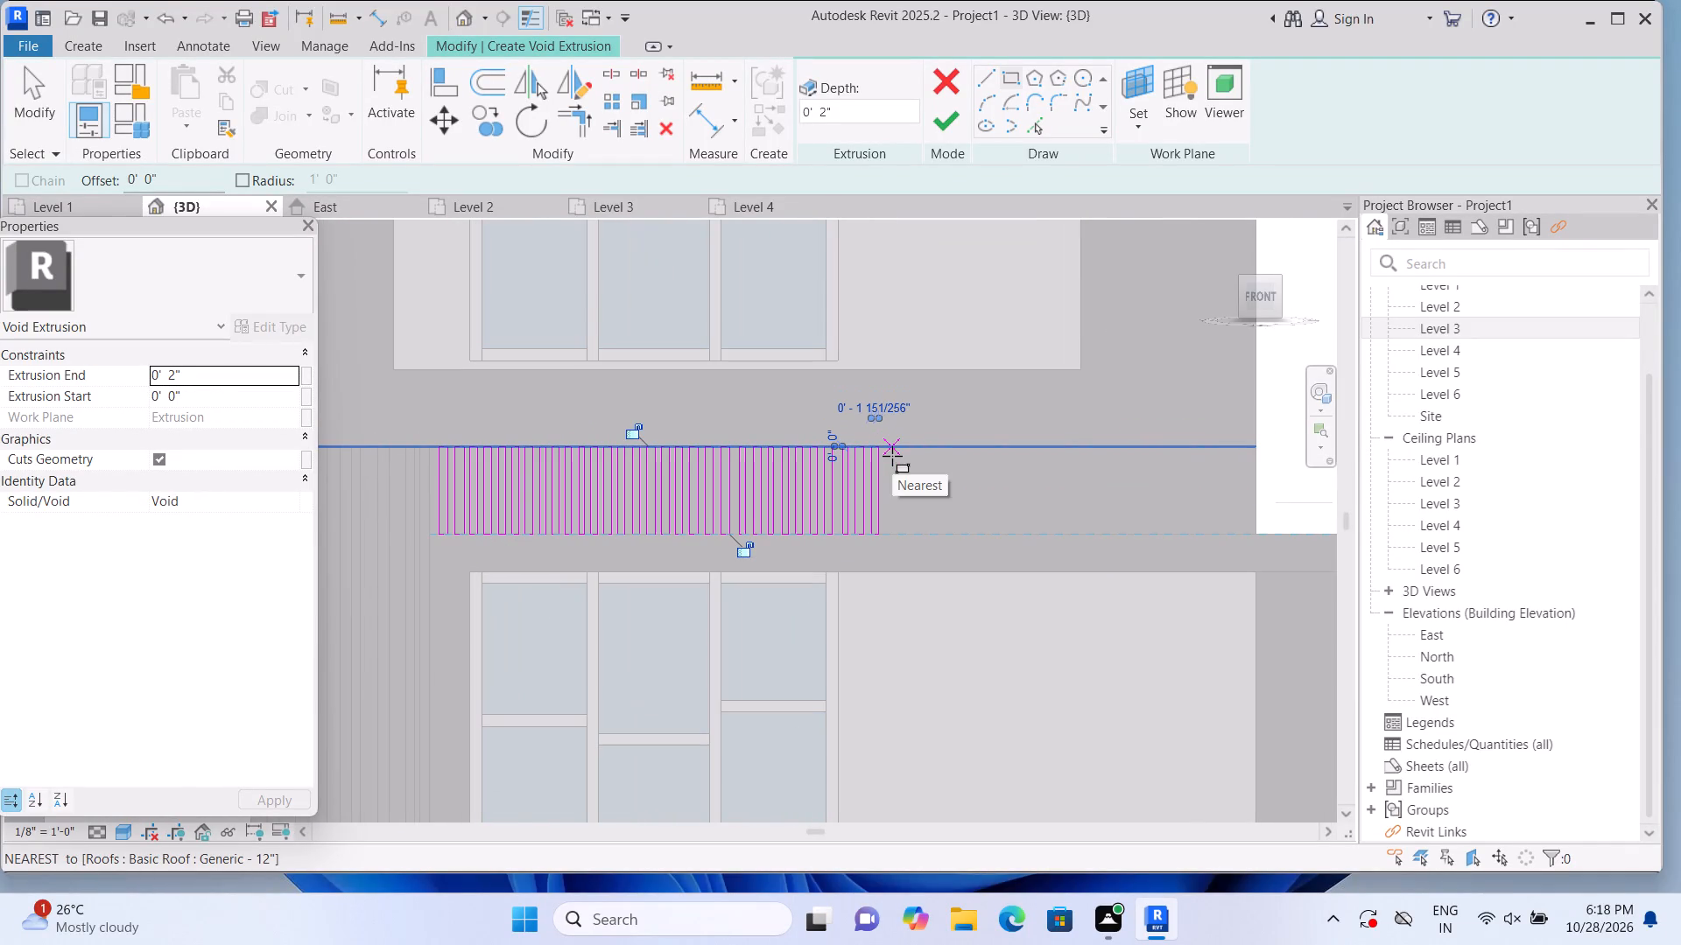
{"action": "left_click", "coordinate": [889, 453]}
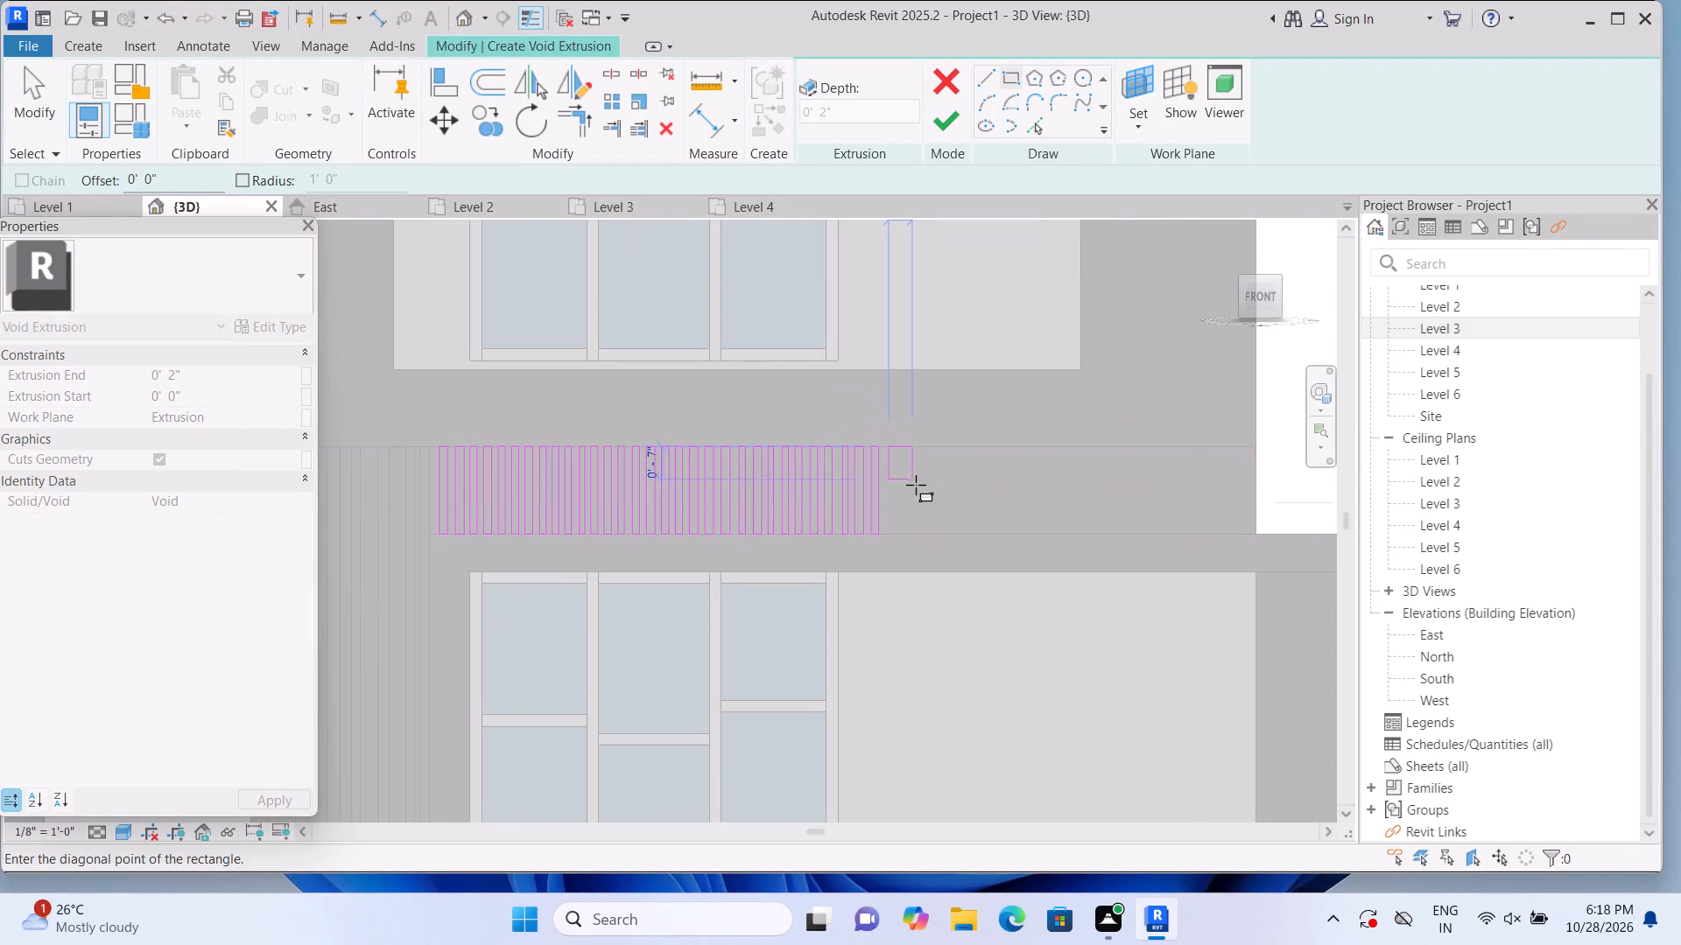
{"action": "scroll", "coordinate": [904, 528], "scroll_direction": "up", "scroll_amount": 1}
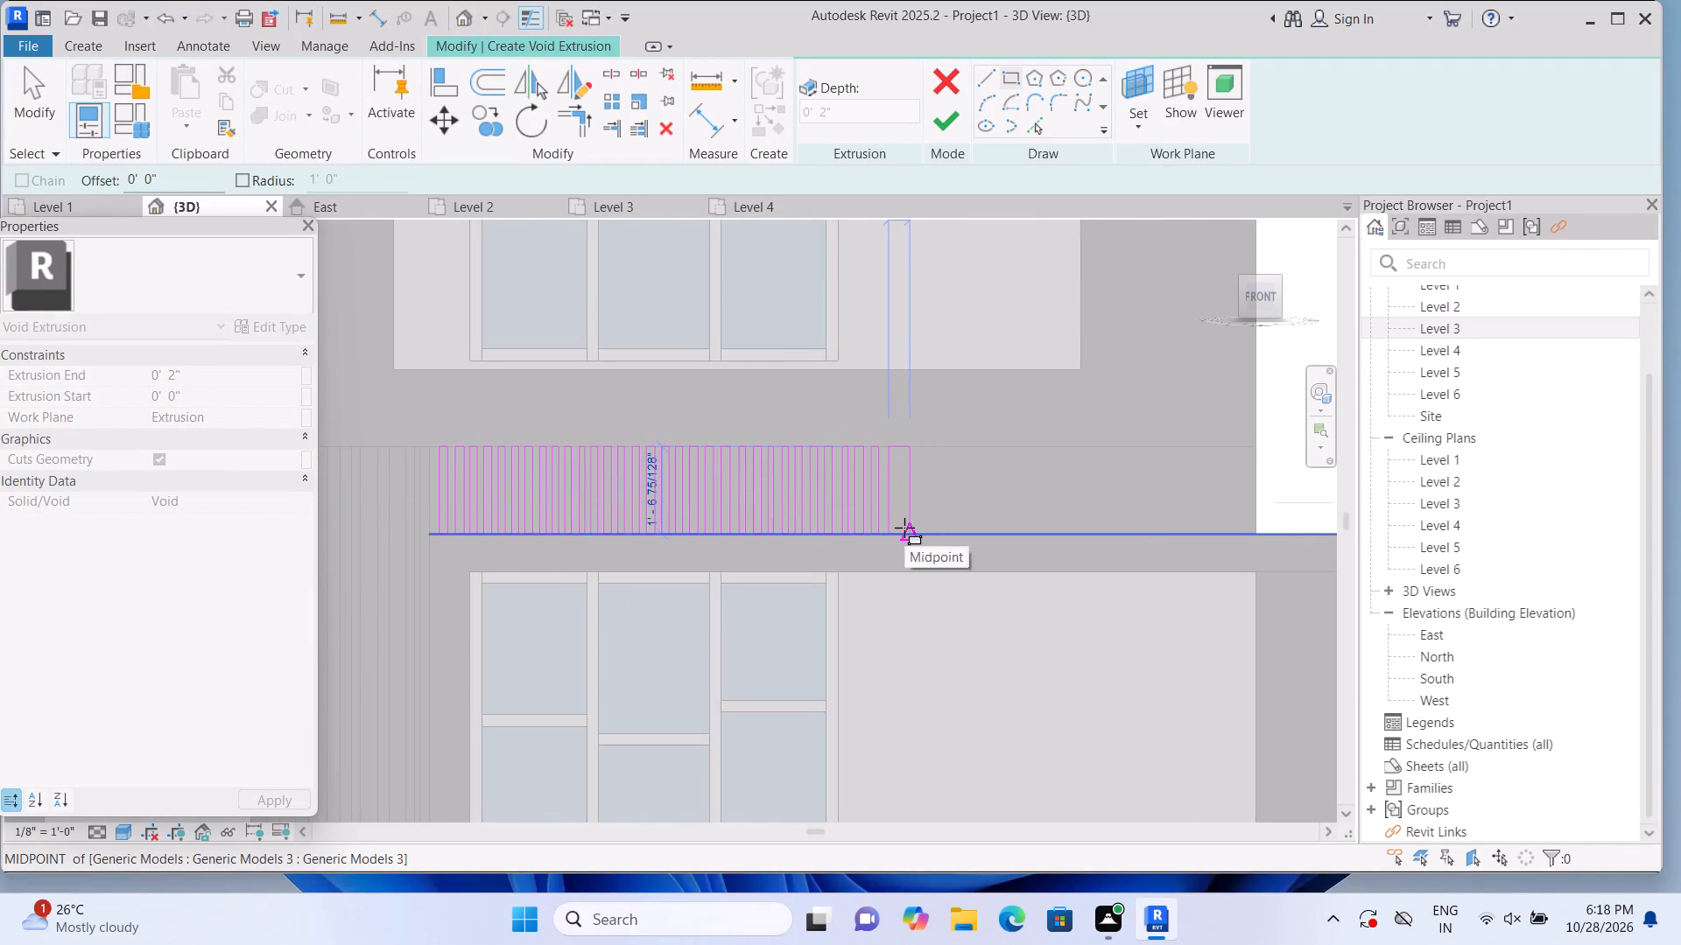
{"action": "scroll", "coordinate": [904, 528], "scroll_direction": "up", "scroll_amount": 1}
{"action": "left_click", "coordinate": [896, 530]}
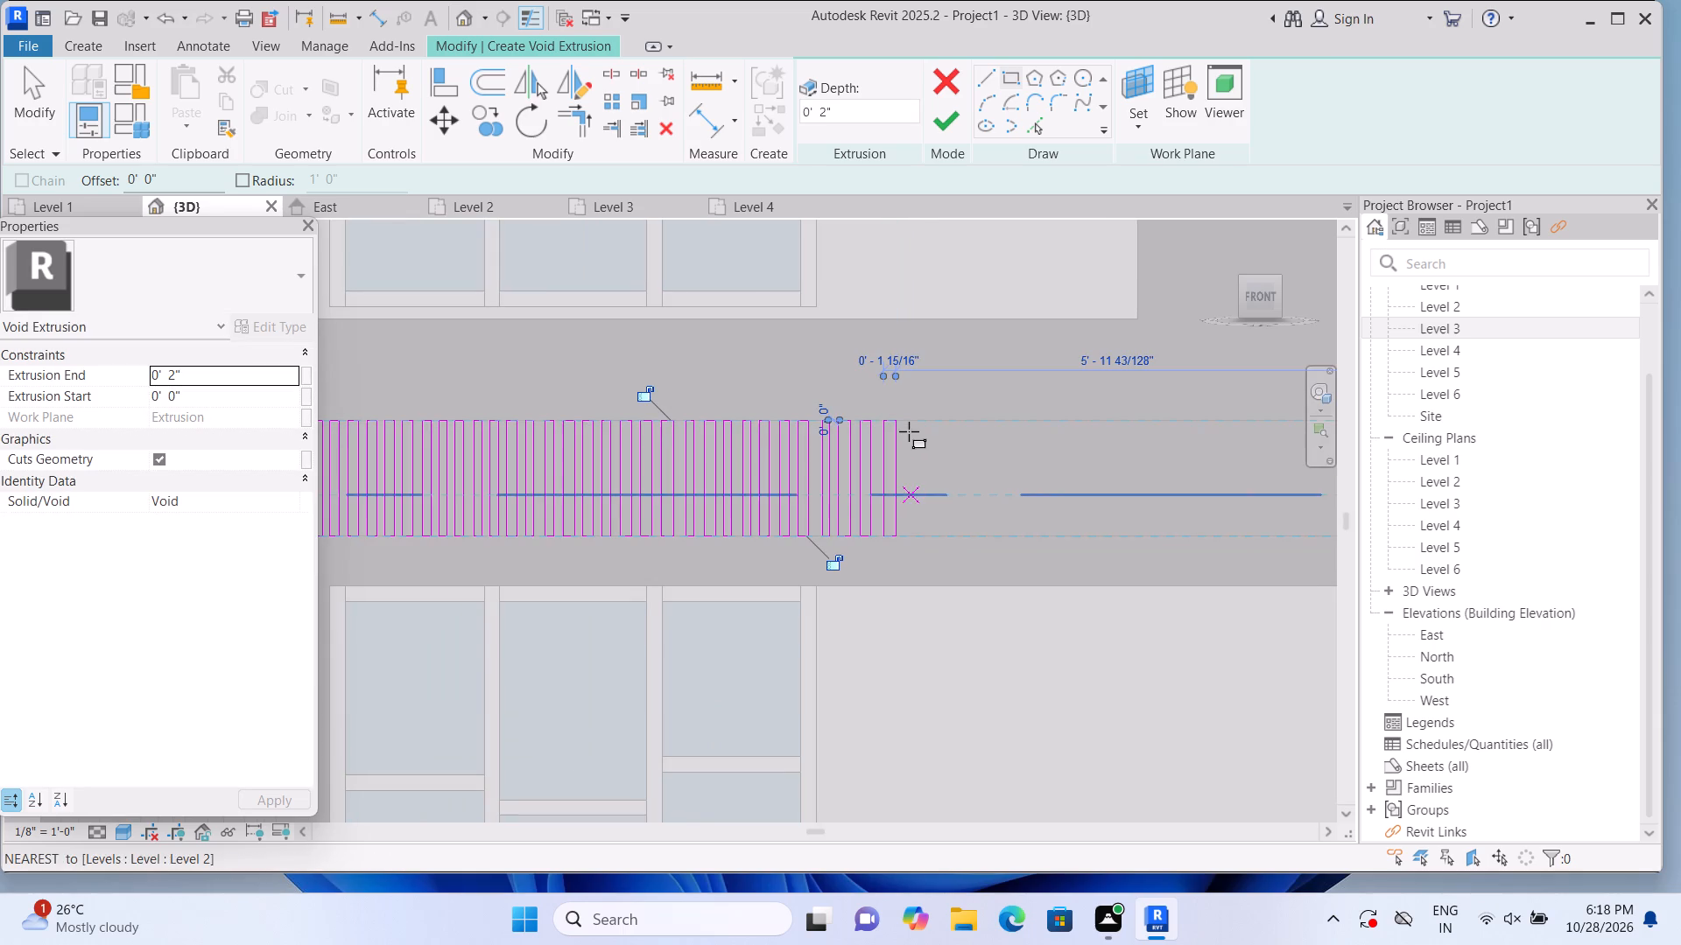
{"action": "left_click", "coordinate": [906, 421]}
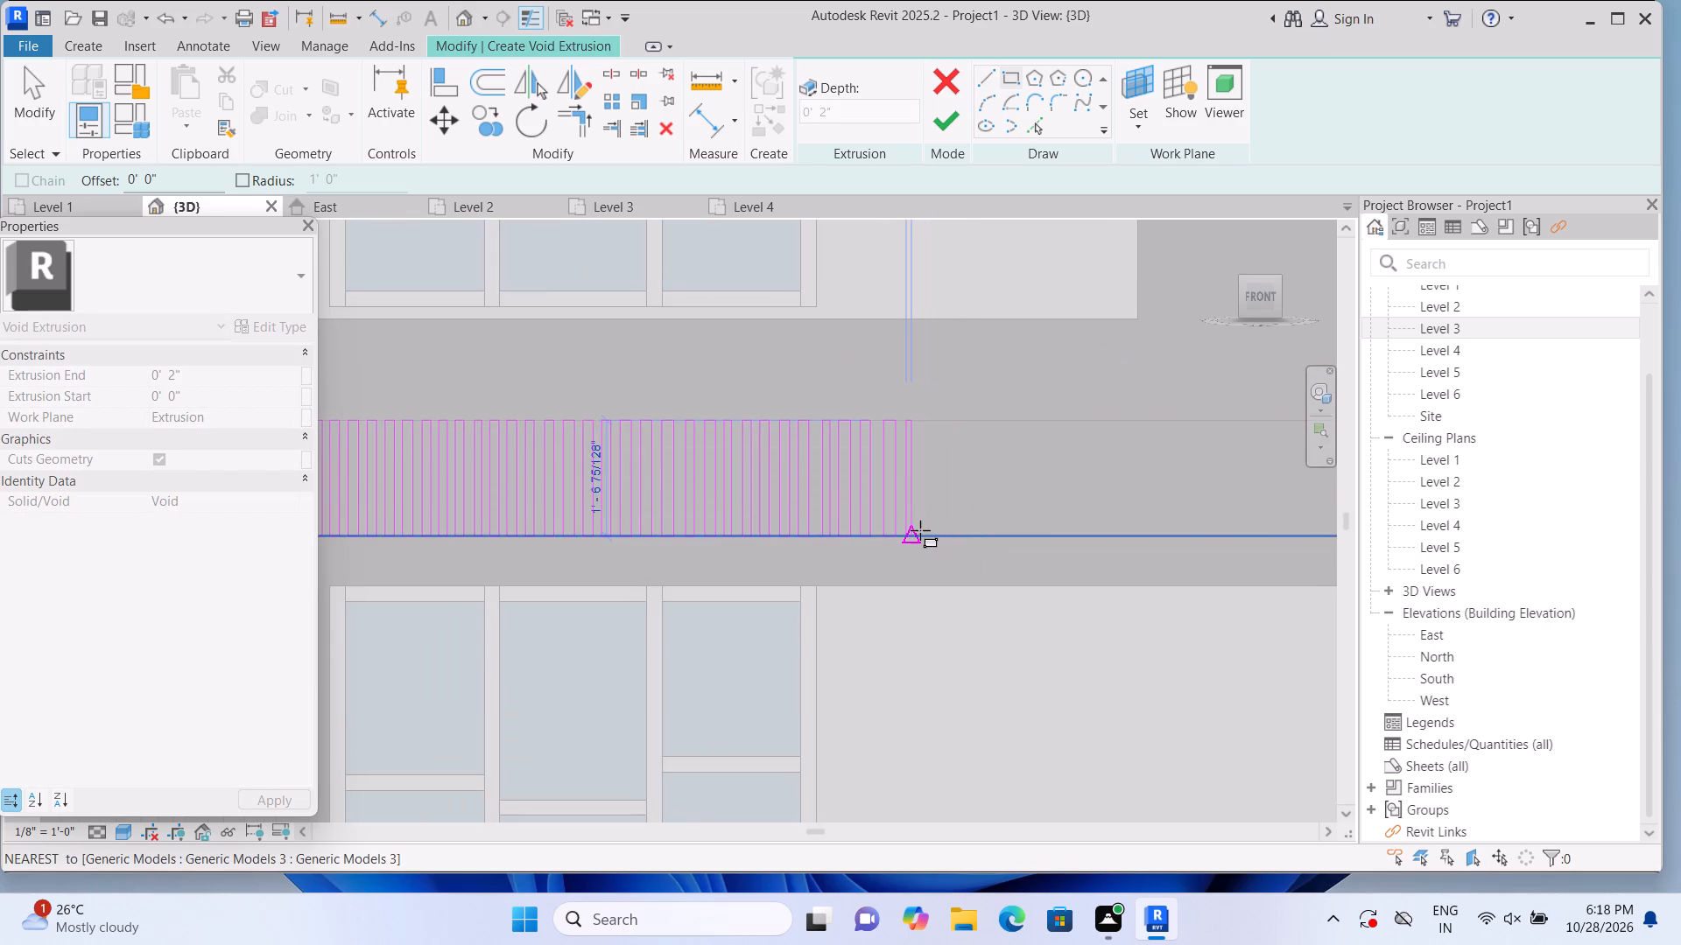
{"action": "double_click", "coordinate": [922, 532]}
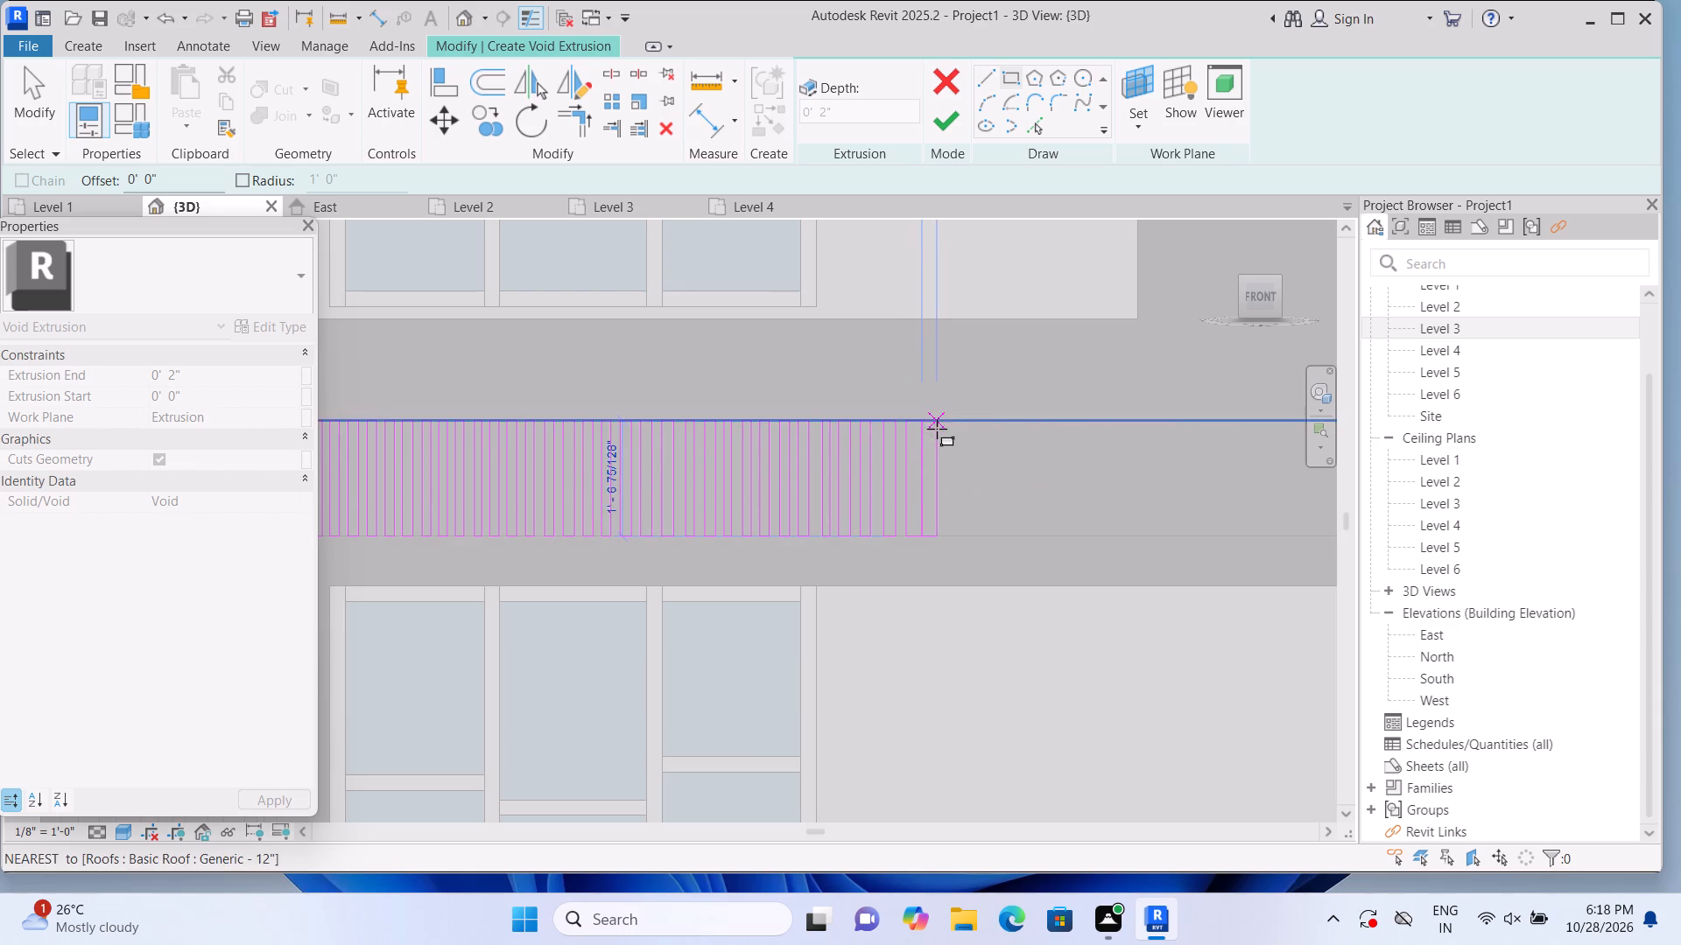
{"action": "key", "text": "Escape"}
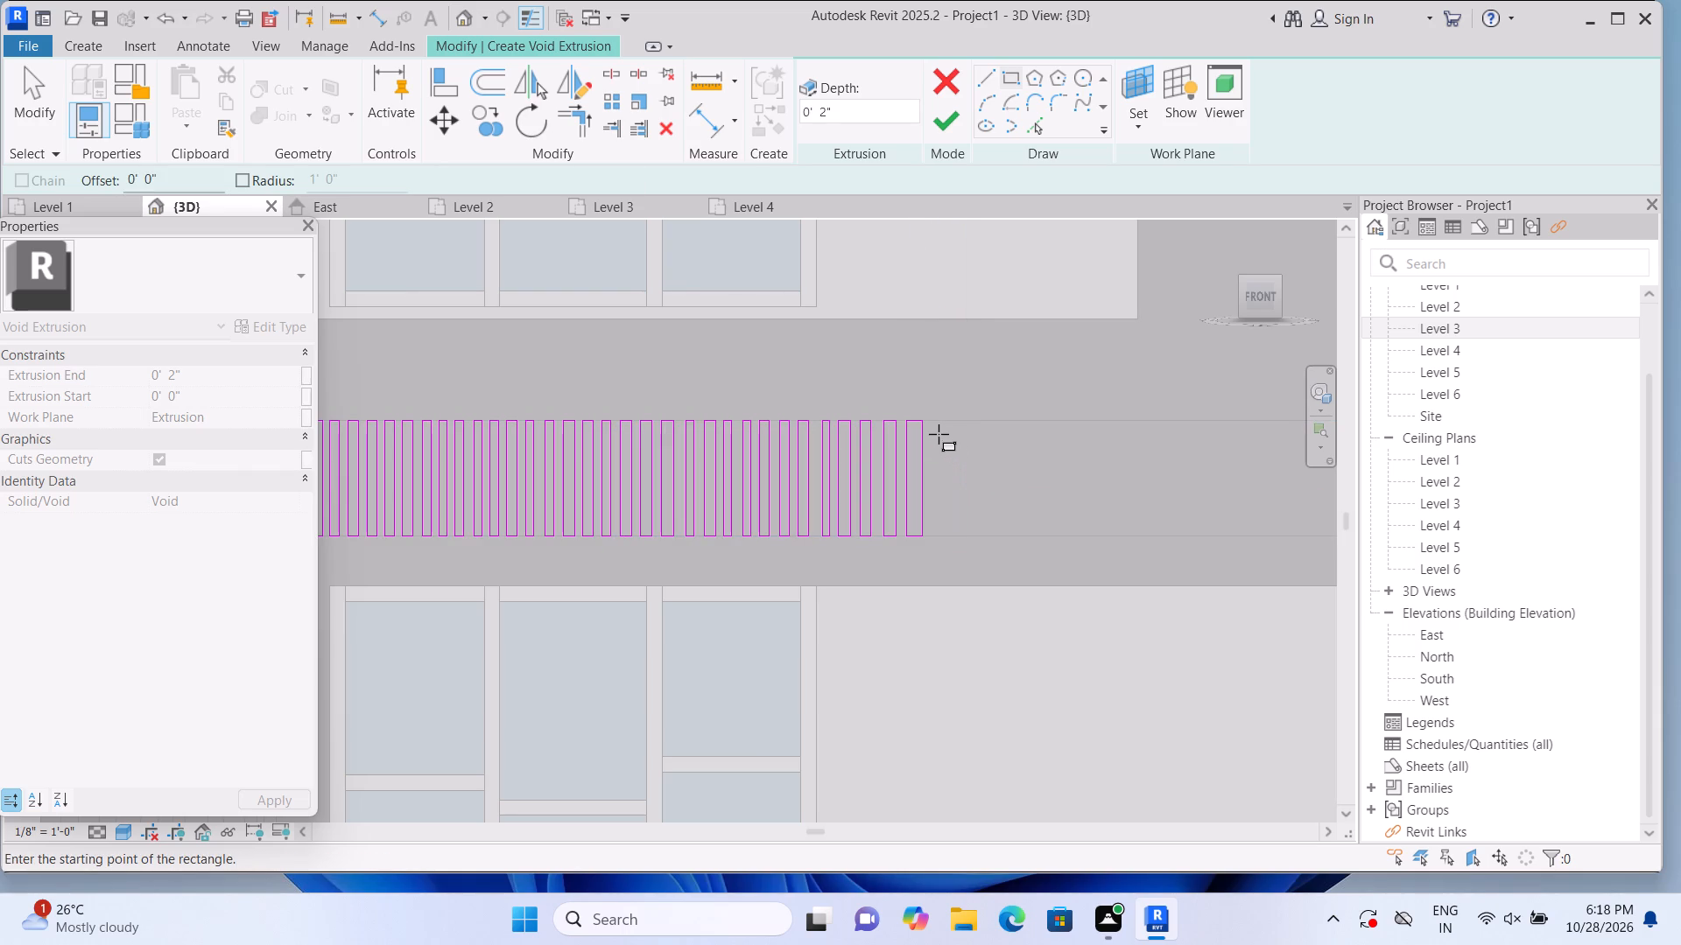
Extend the row toward the facade's end with three more full-height rectangles, the last about 2.1" wide.
{"action": "left_click", "coordinate": [935, 425]}
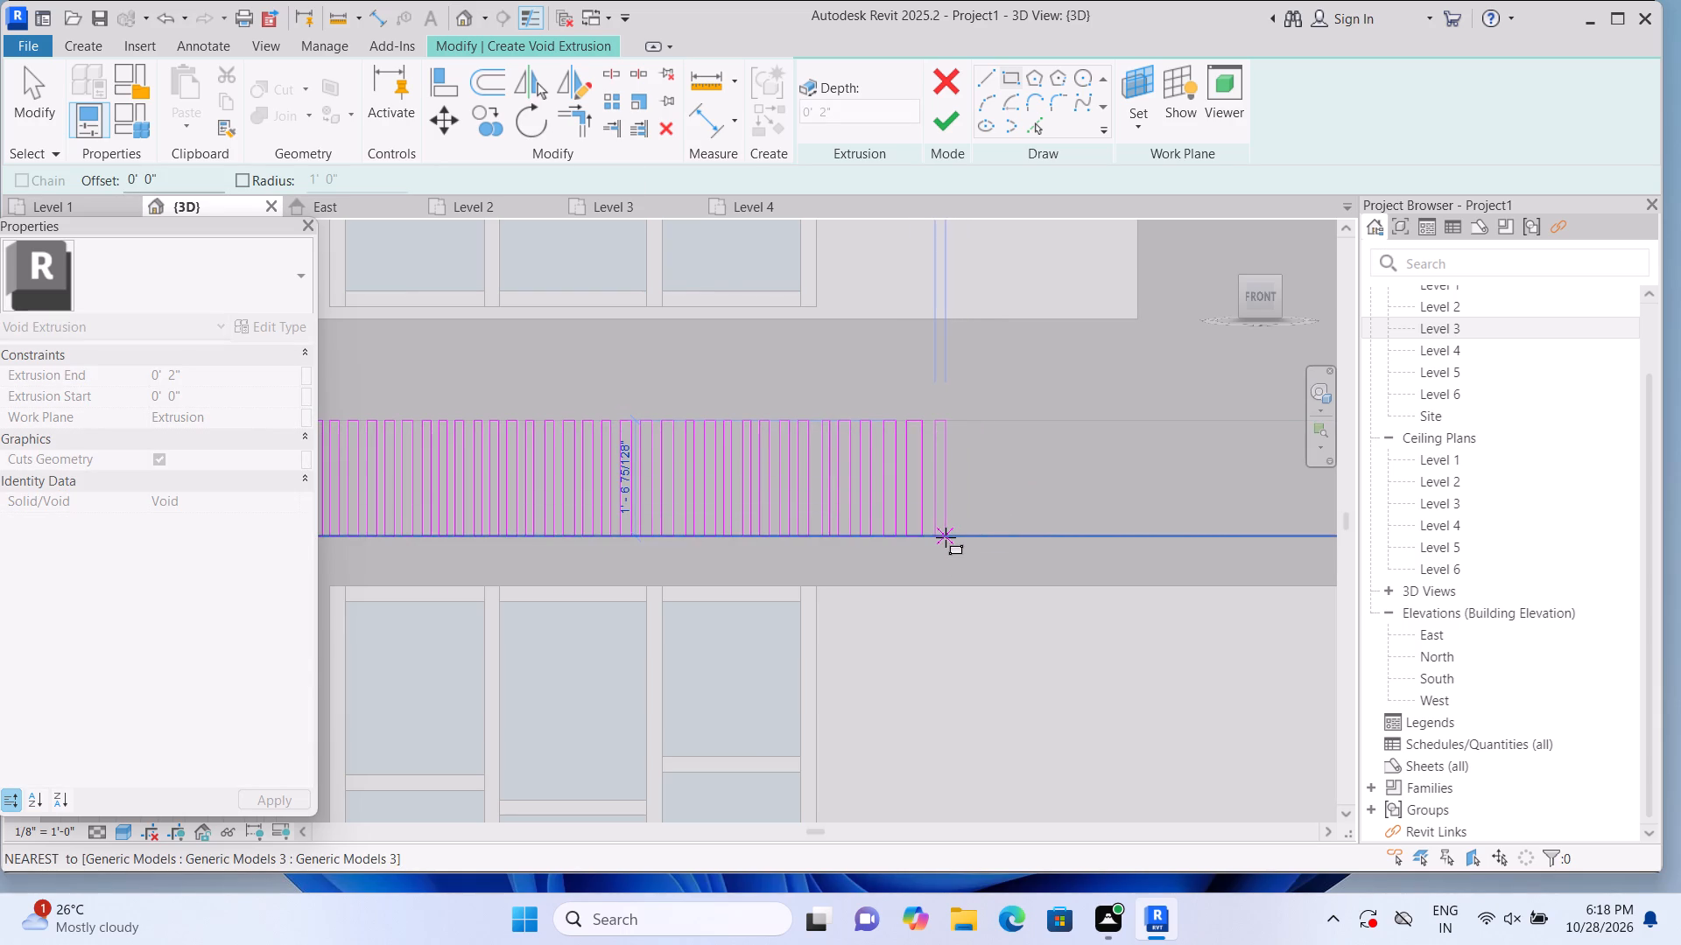
{"action": "left_click", "coordinate": [946, 537]}
{"action": "left_click", "coordinate": [960, 426]}
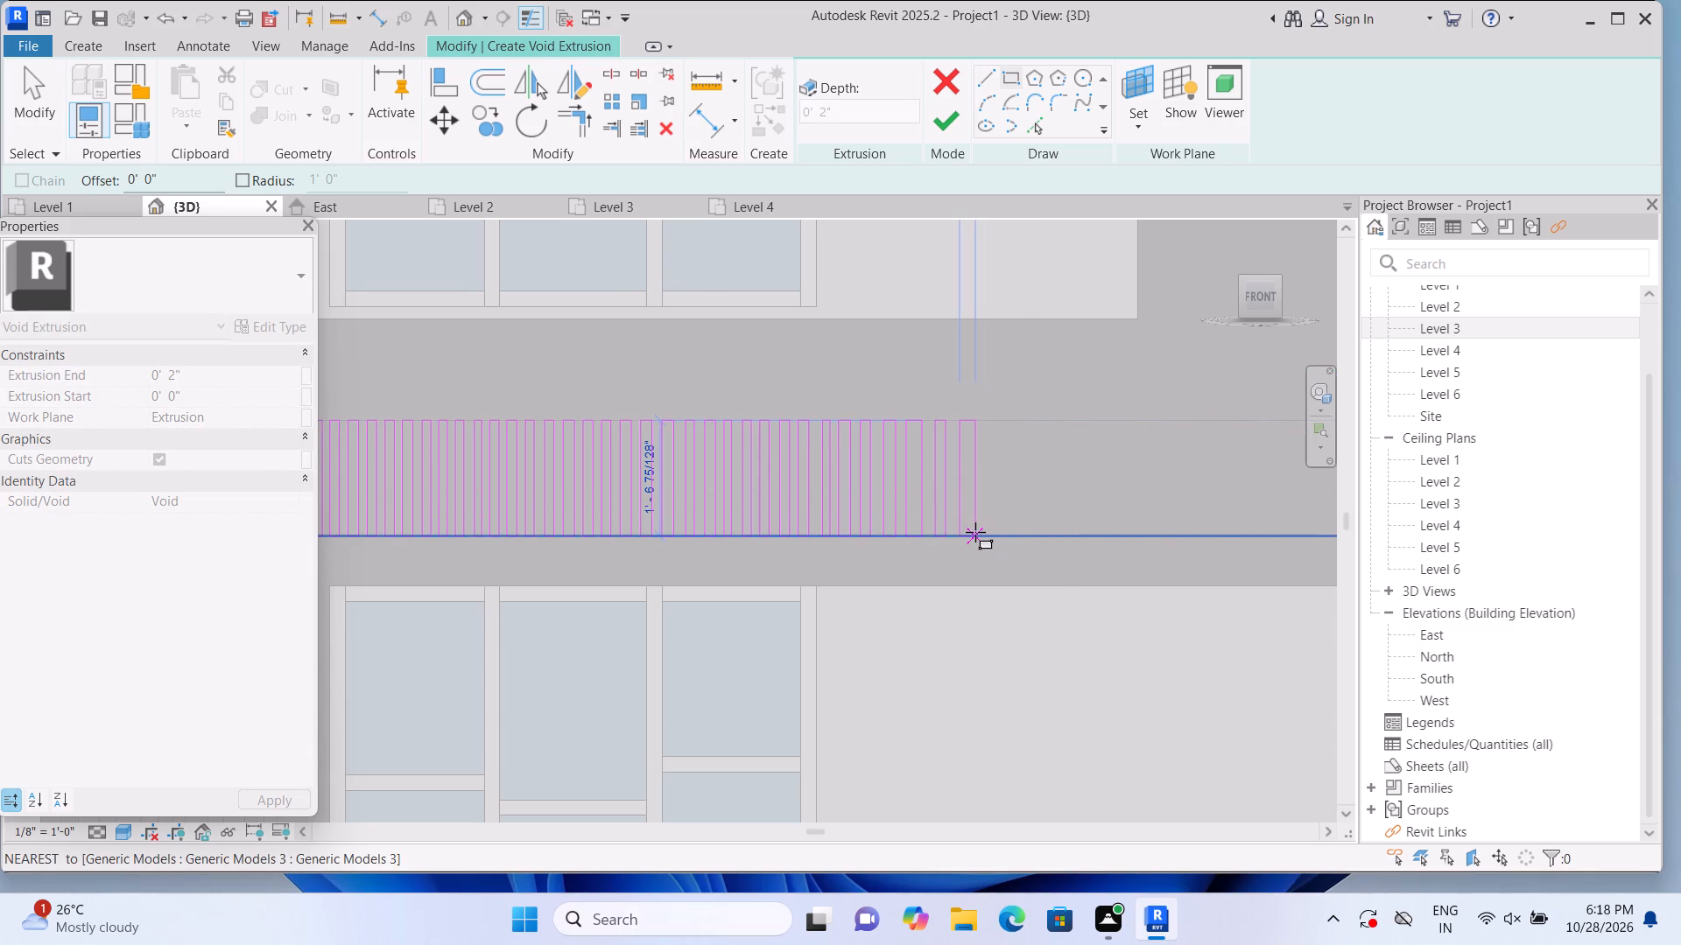
{"action": "left_click", "coordinate": [974, 532]}
{"action": "left_click", "coordinate": [989, 427]}
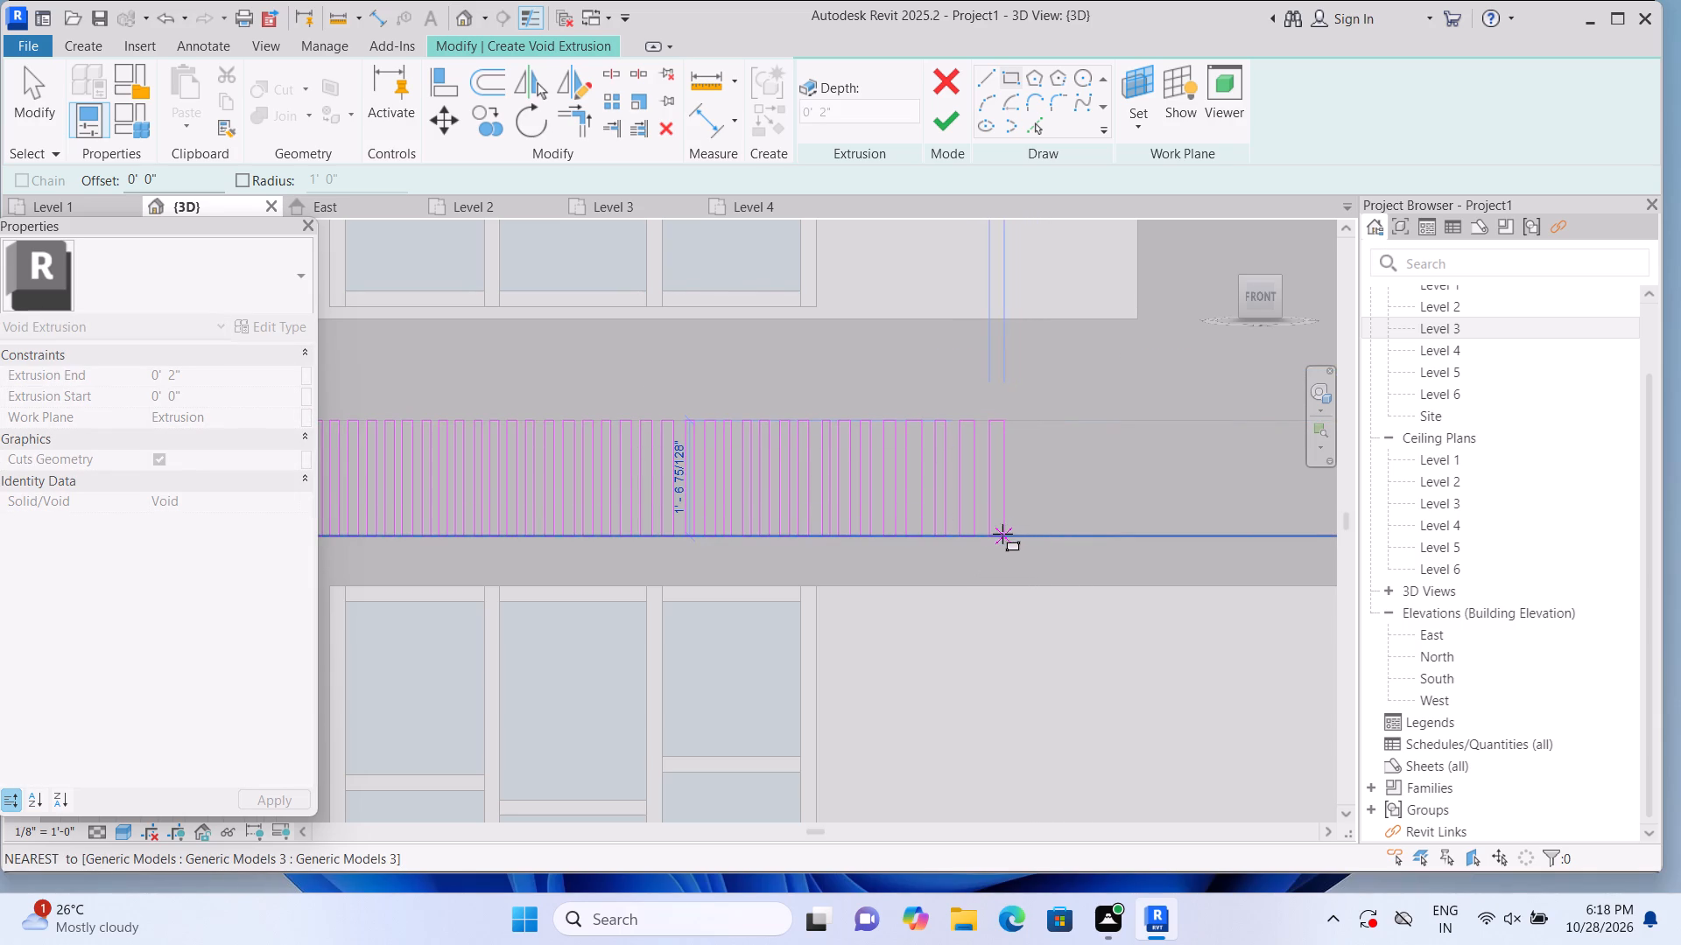
{"action": "left_click", "coordinate": [1002, 534]}
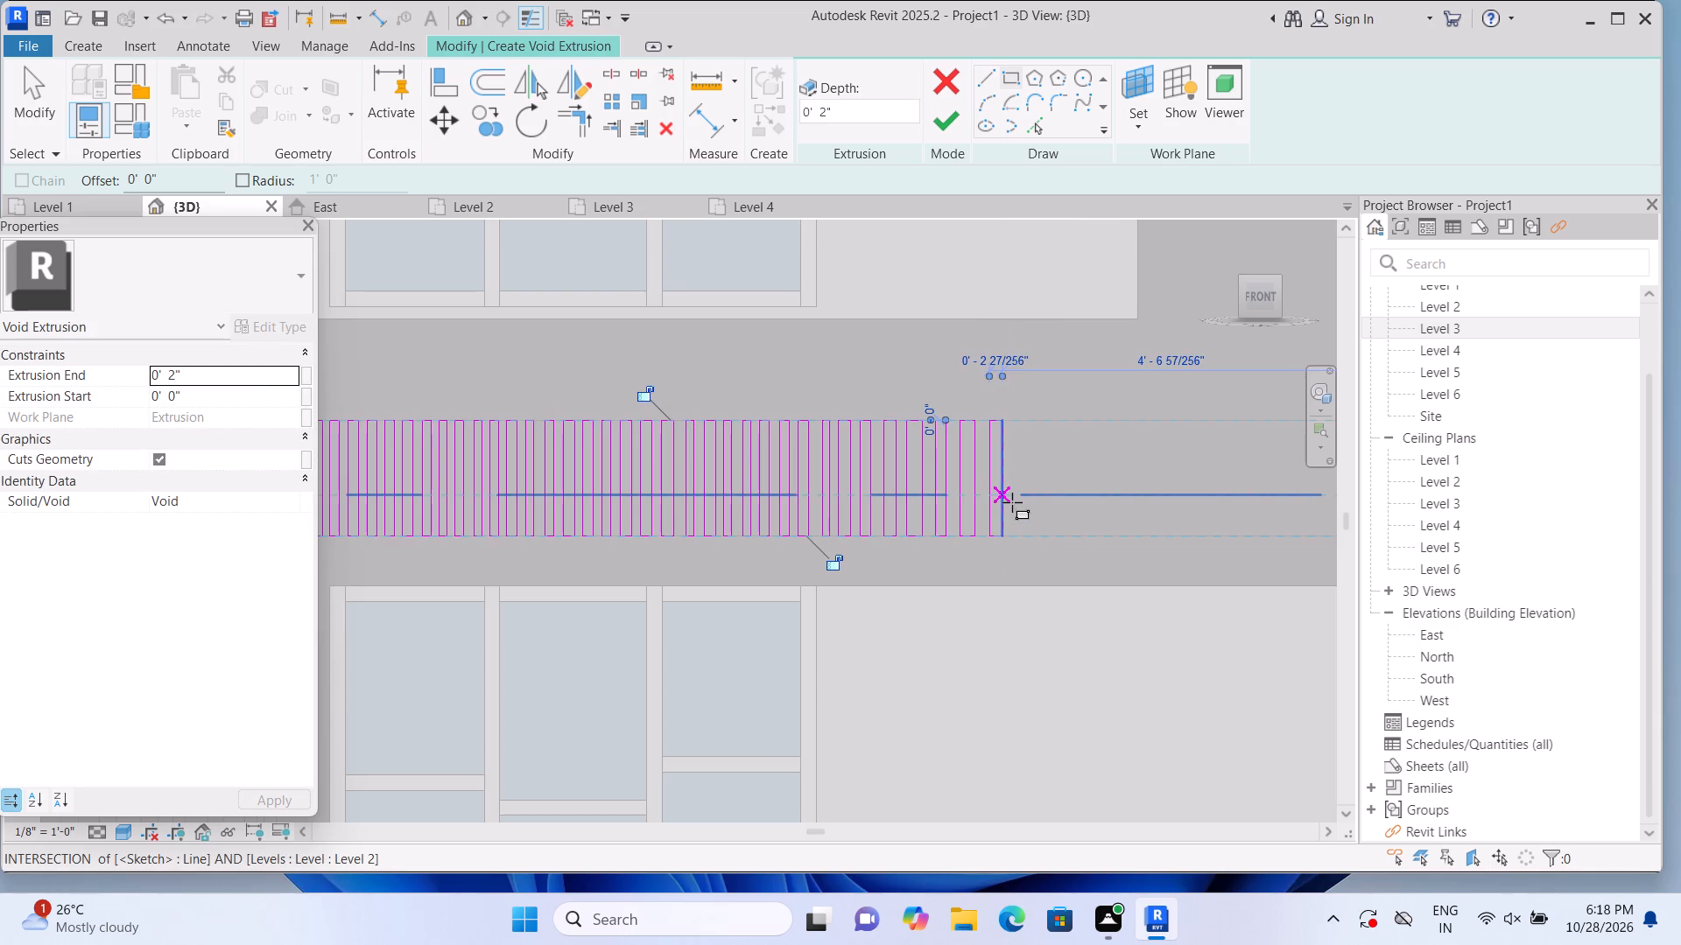
Continue the row along the band with three more full-height rectangles, the first about 2.2" and the third about 2.1" wide.
{"action": "left_click", "coordinate": [1014, 423]}
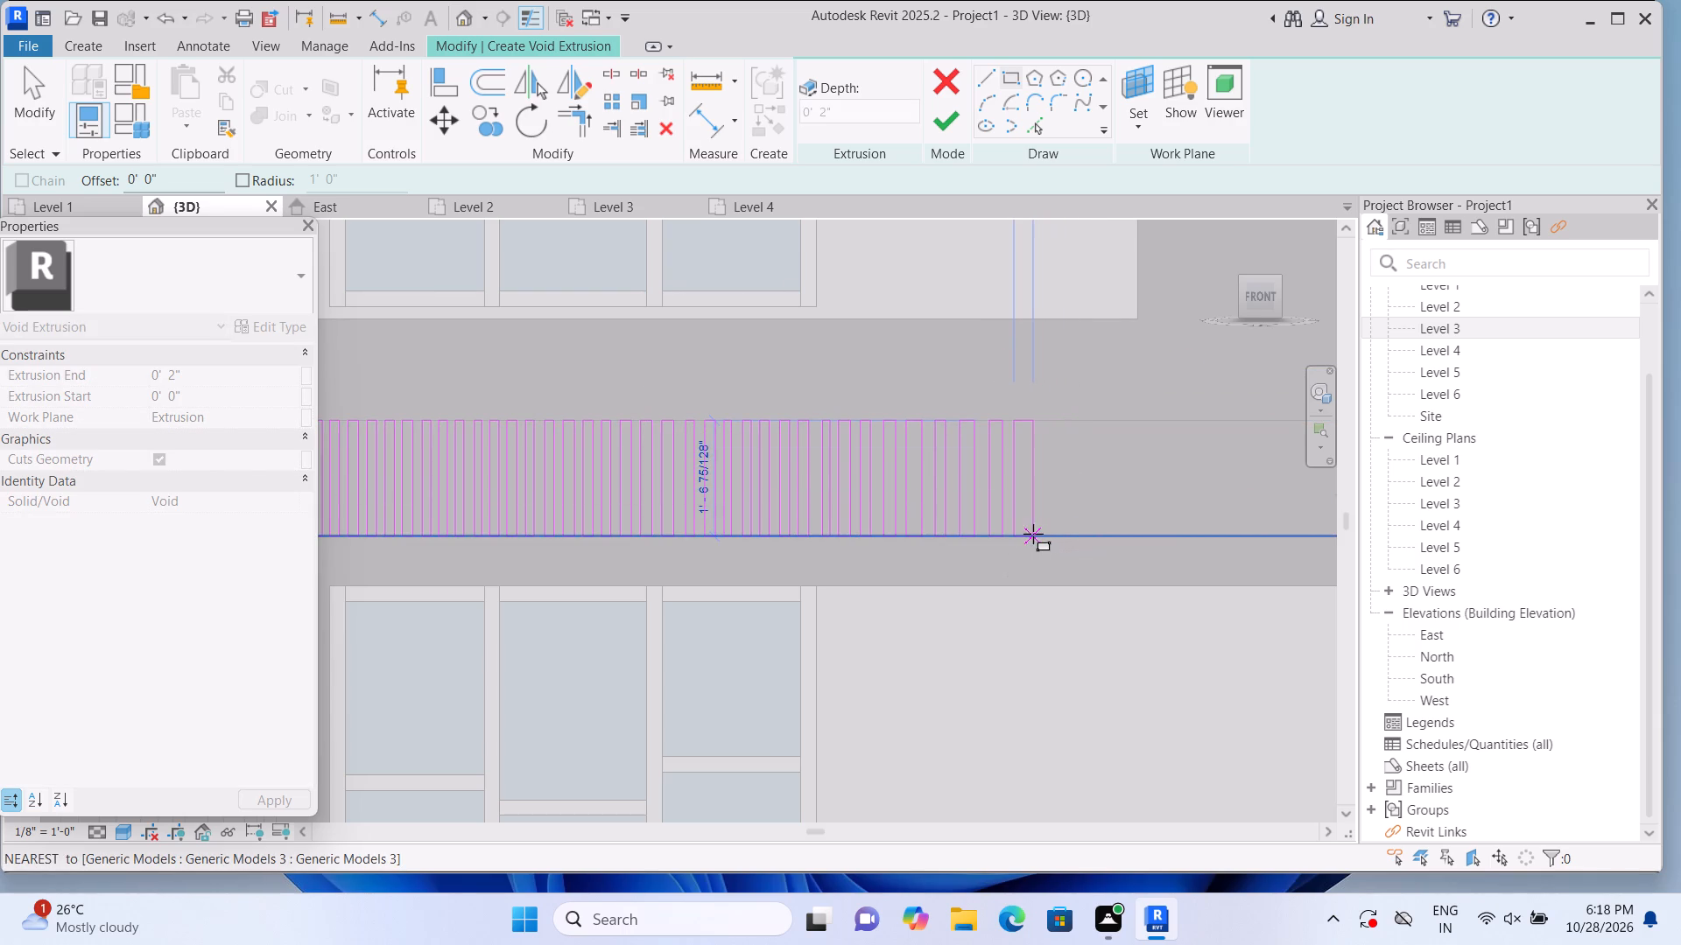
{"action": "left_click", "coordinate": [1028, 536]}
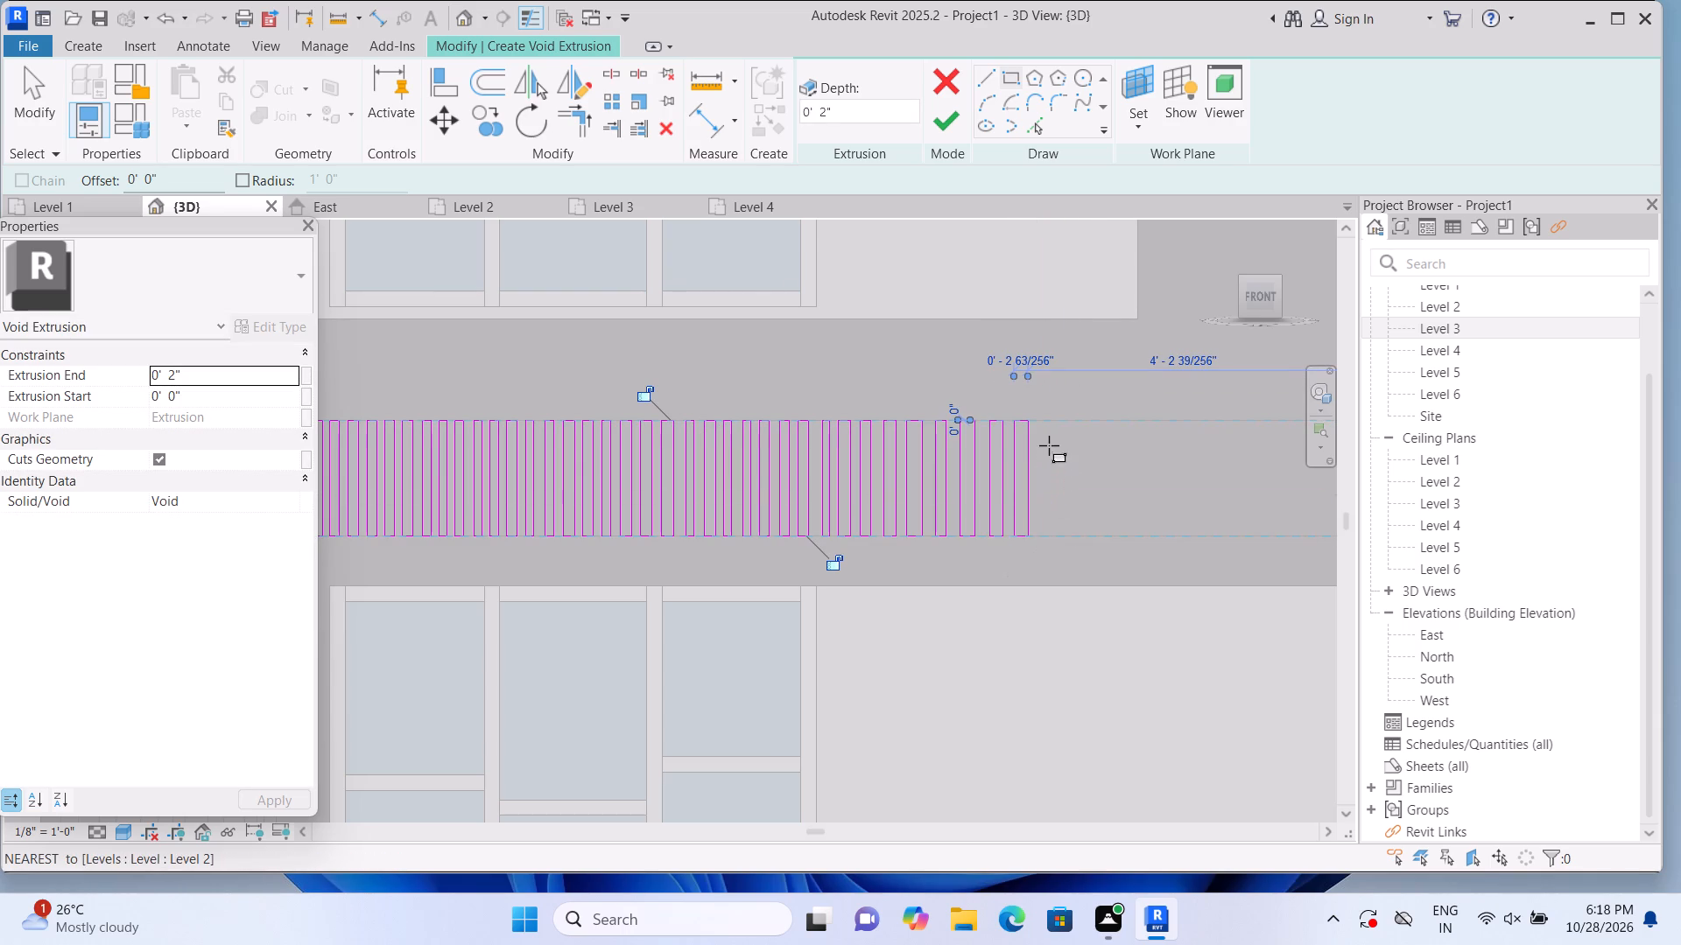
{"action": "left_click", "coordinate": [1039, 426]}
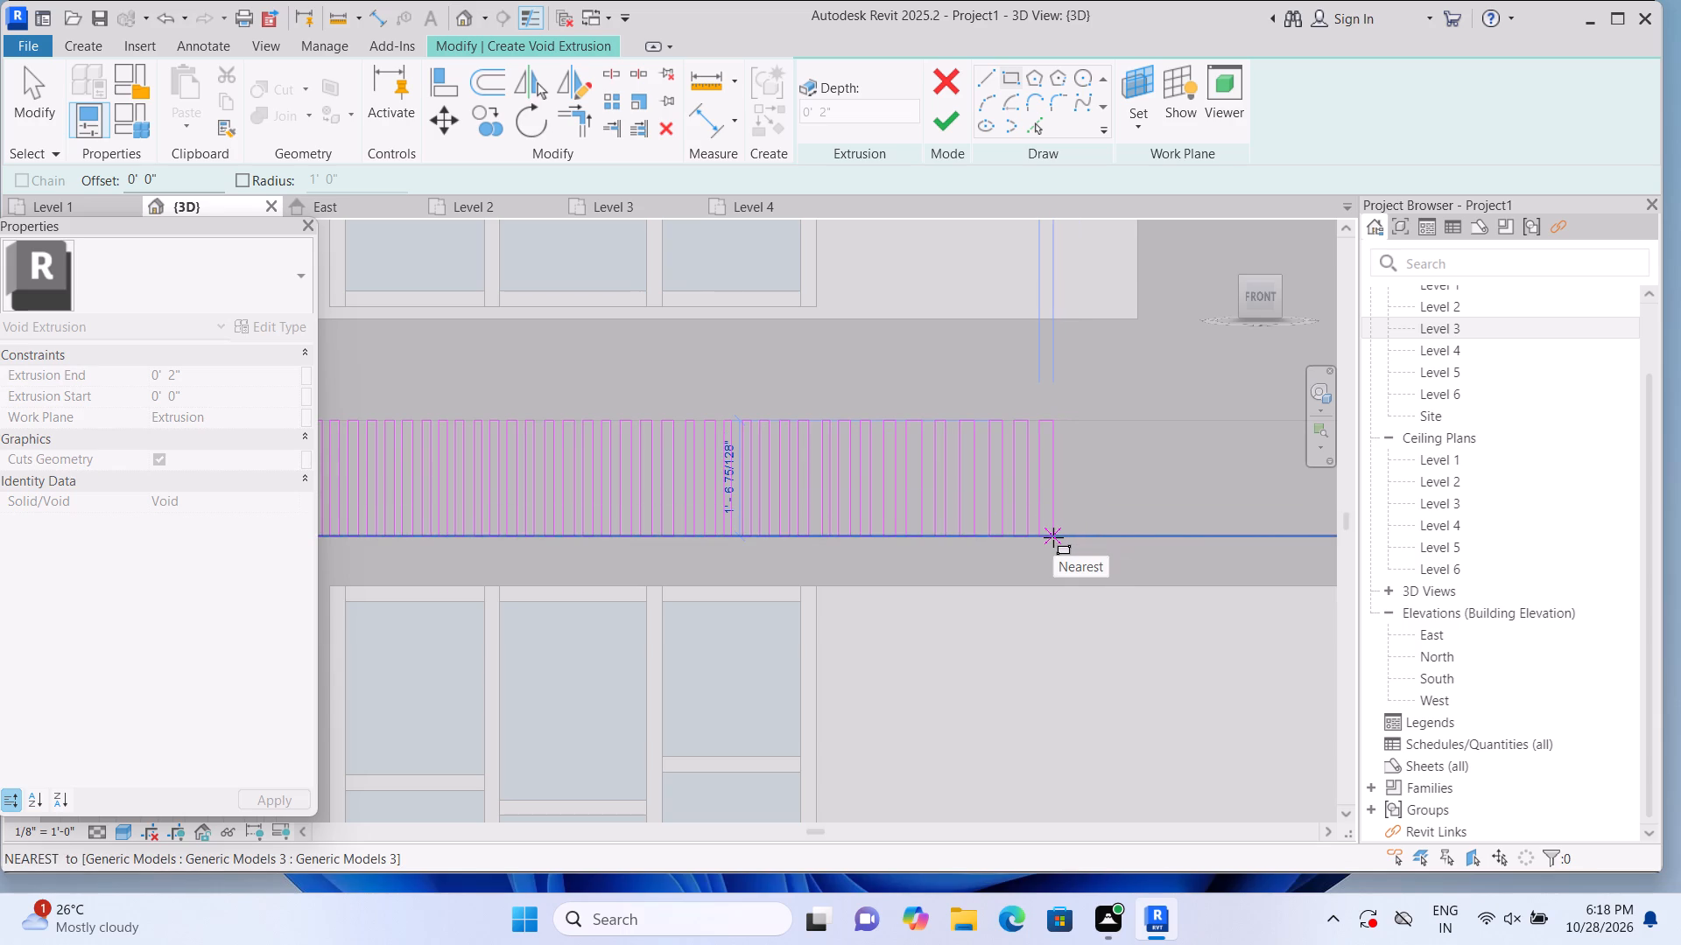
{"action": "double_click", "coordinate": [1053, 537]}
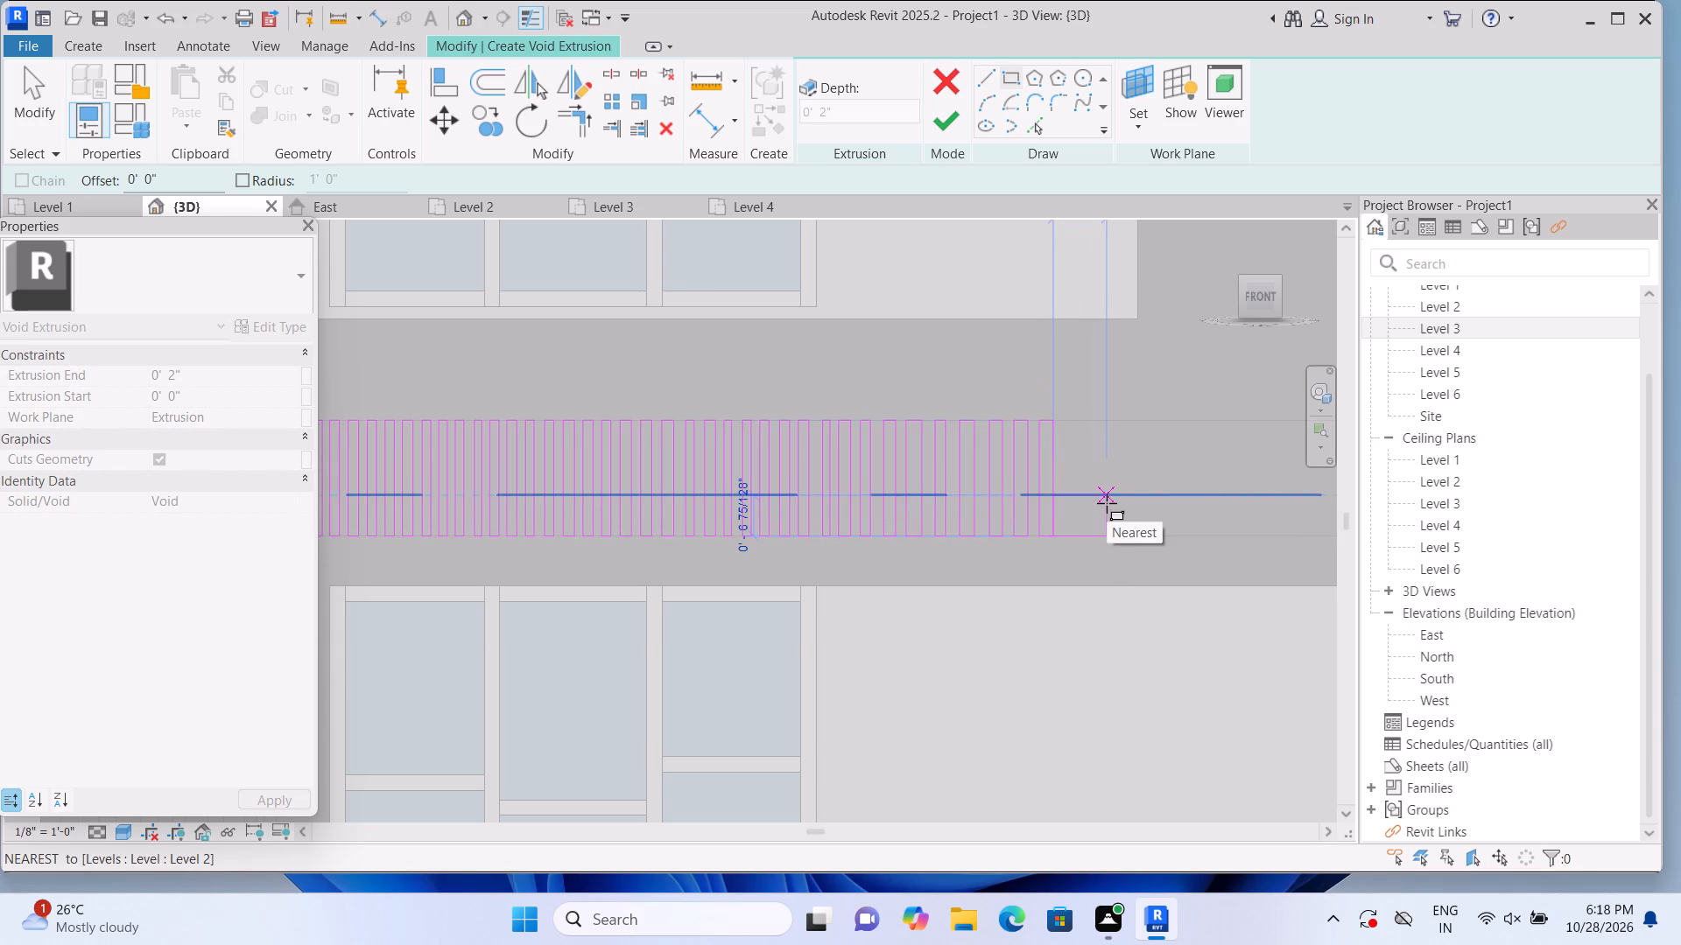
{"action": "key", "text": "Escape"}
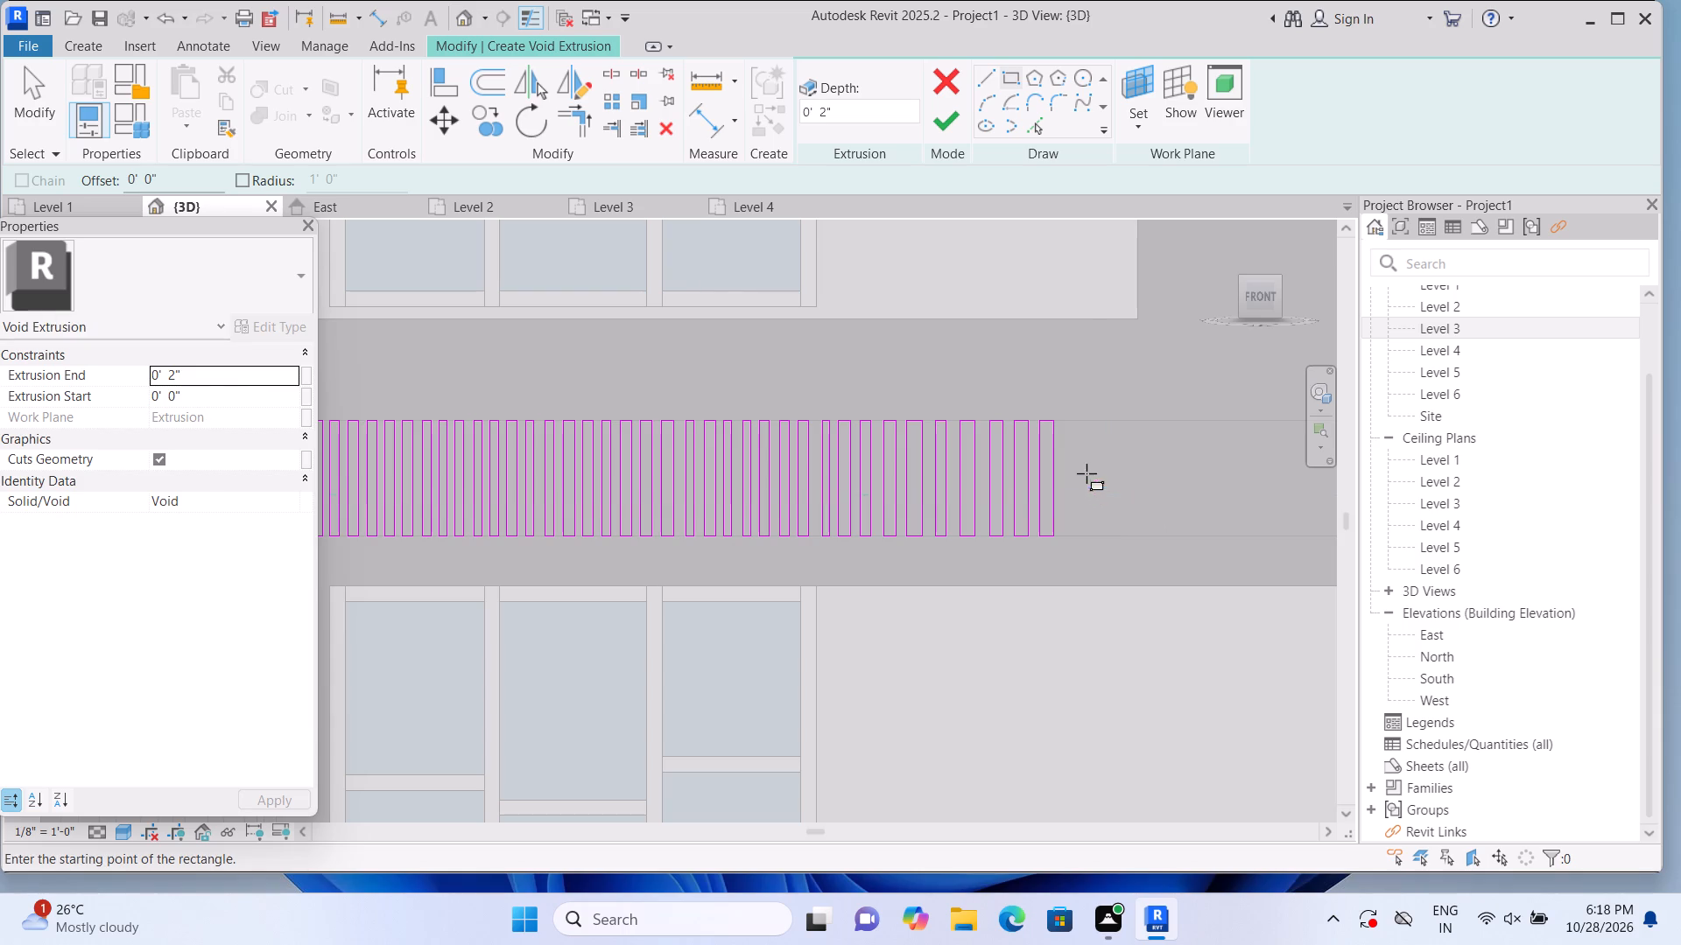
{"action": "left_click", "coordinate": [1066, 429]}
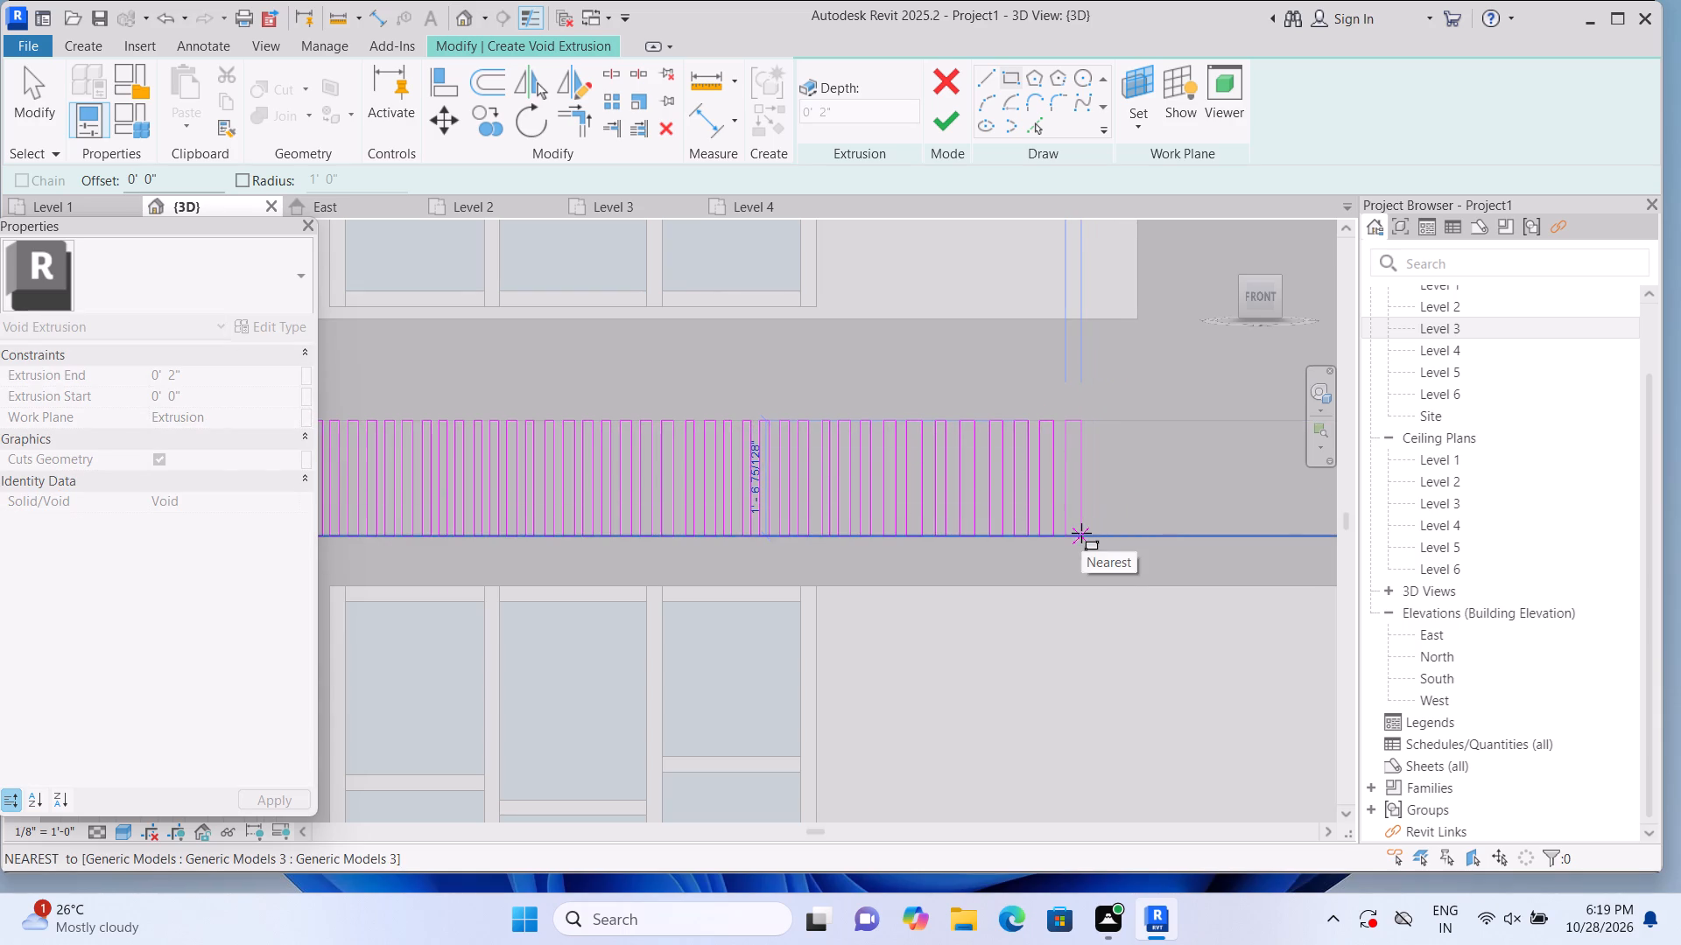
{"action": "left_click", "coordinate": [1079, 535]}
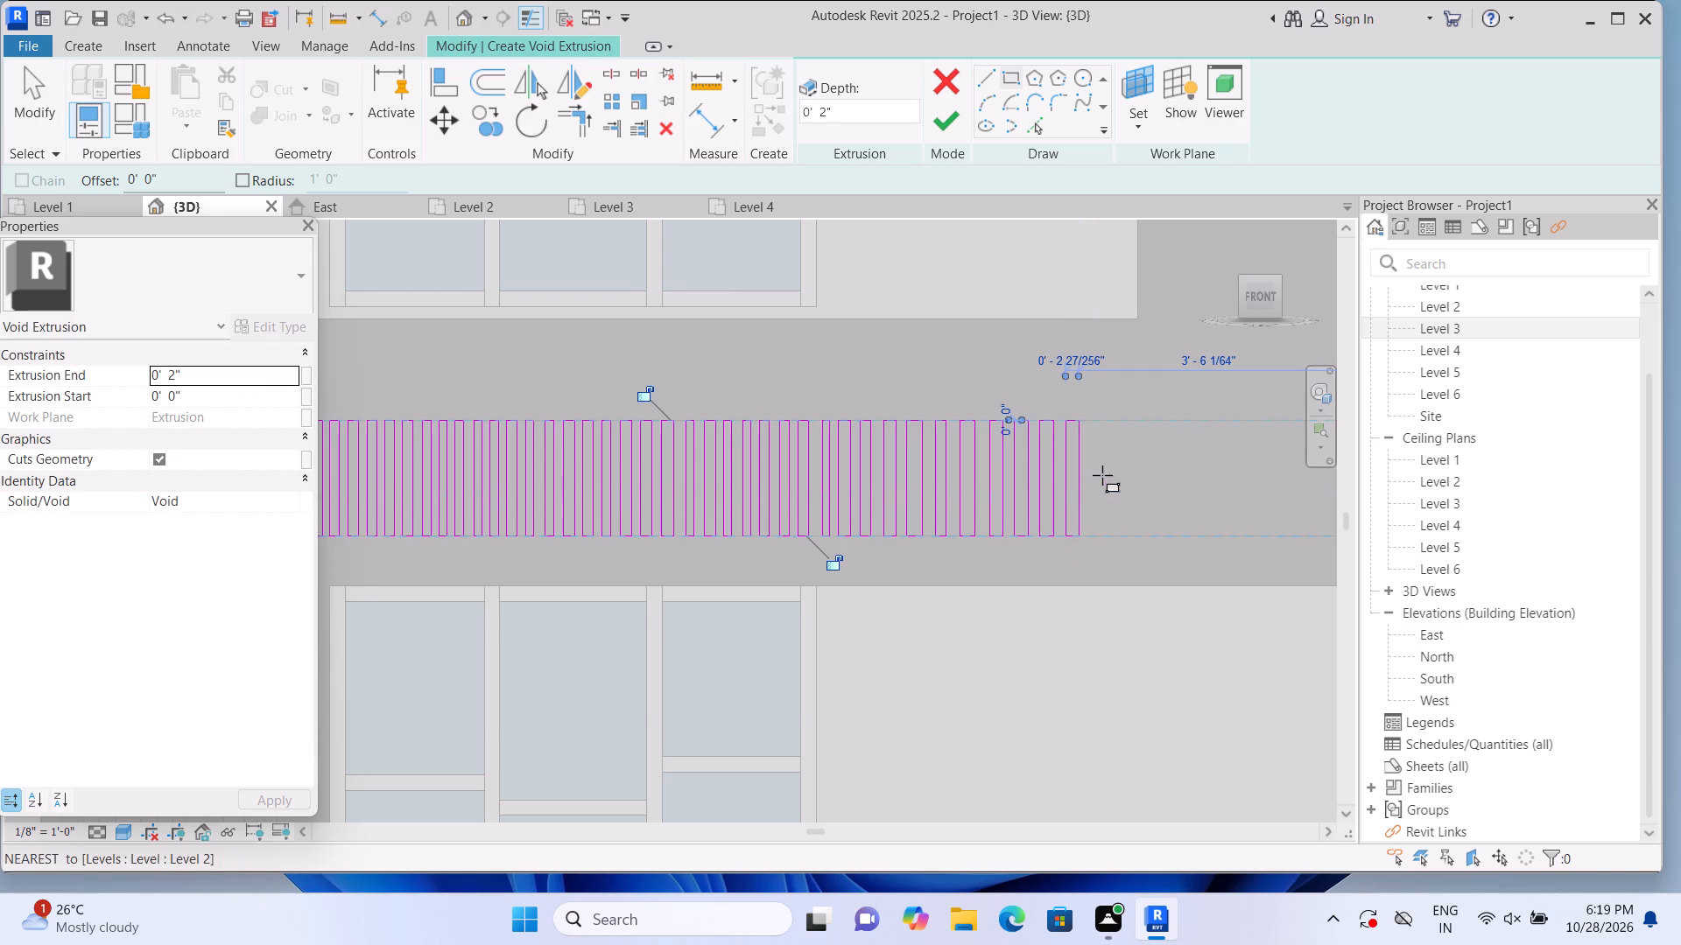
Sketch three more full-height rectangles along the band, about 2.2", 1.8" and 1.7" wide.
{"action": "left_click", "coordinate": [1092, 427]}
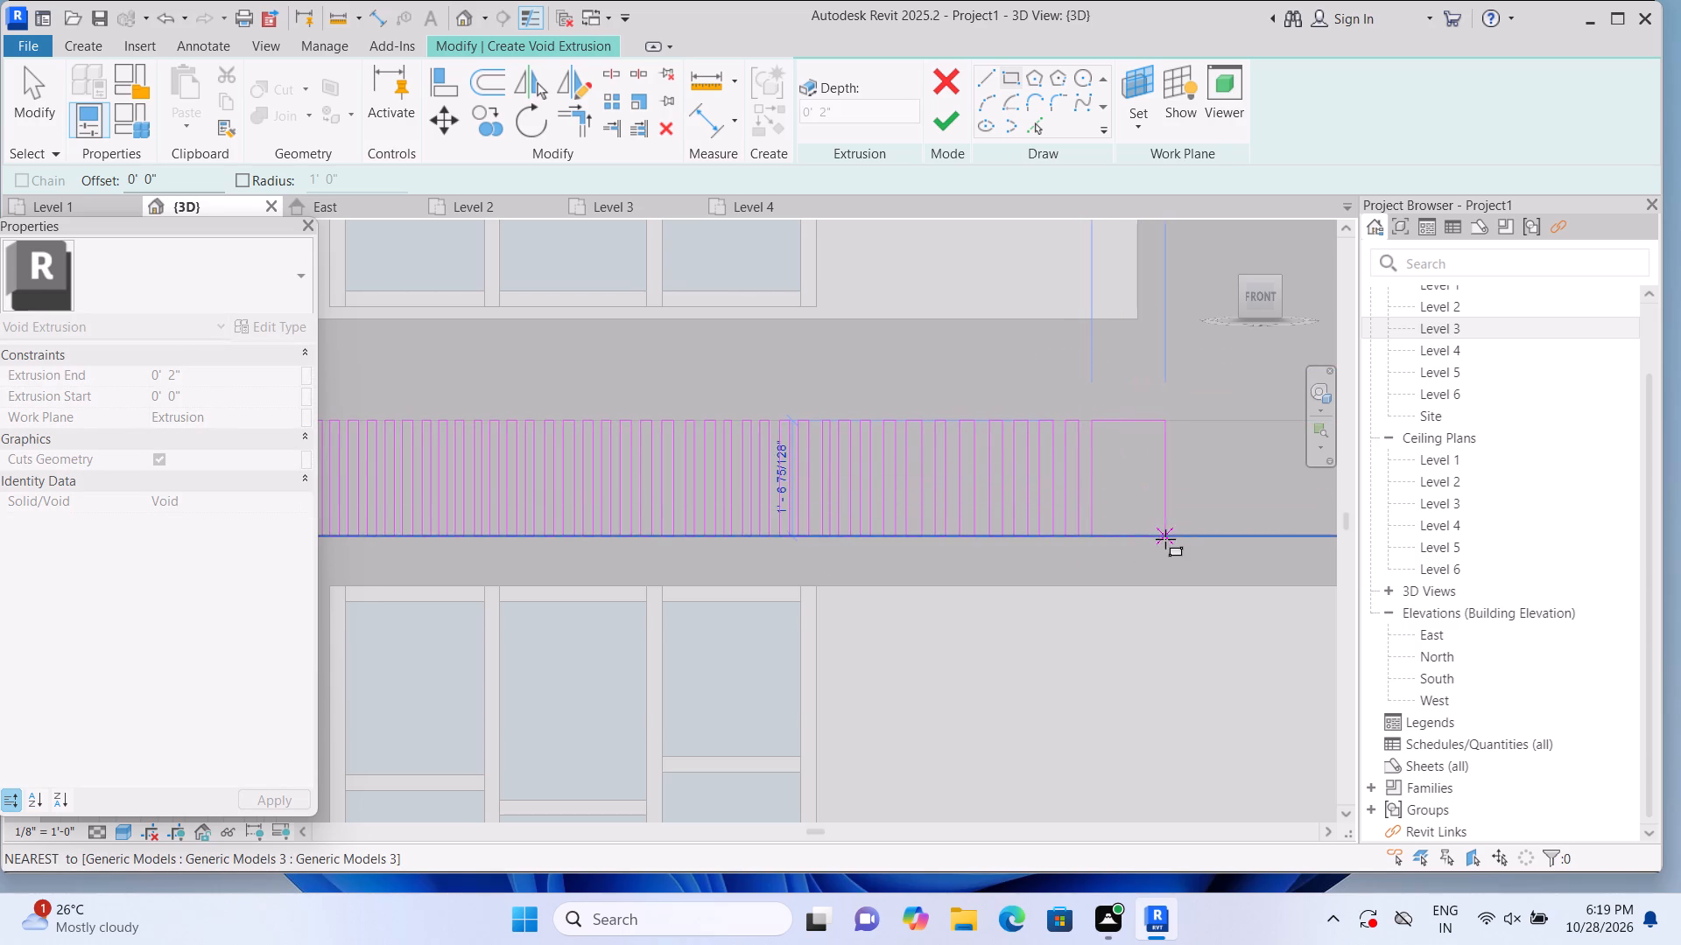
{"action": "left_click", "coordinate": [1106, 539]}
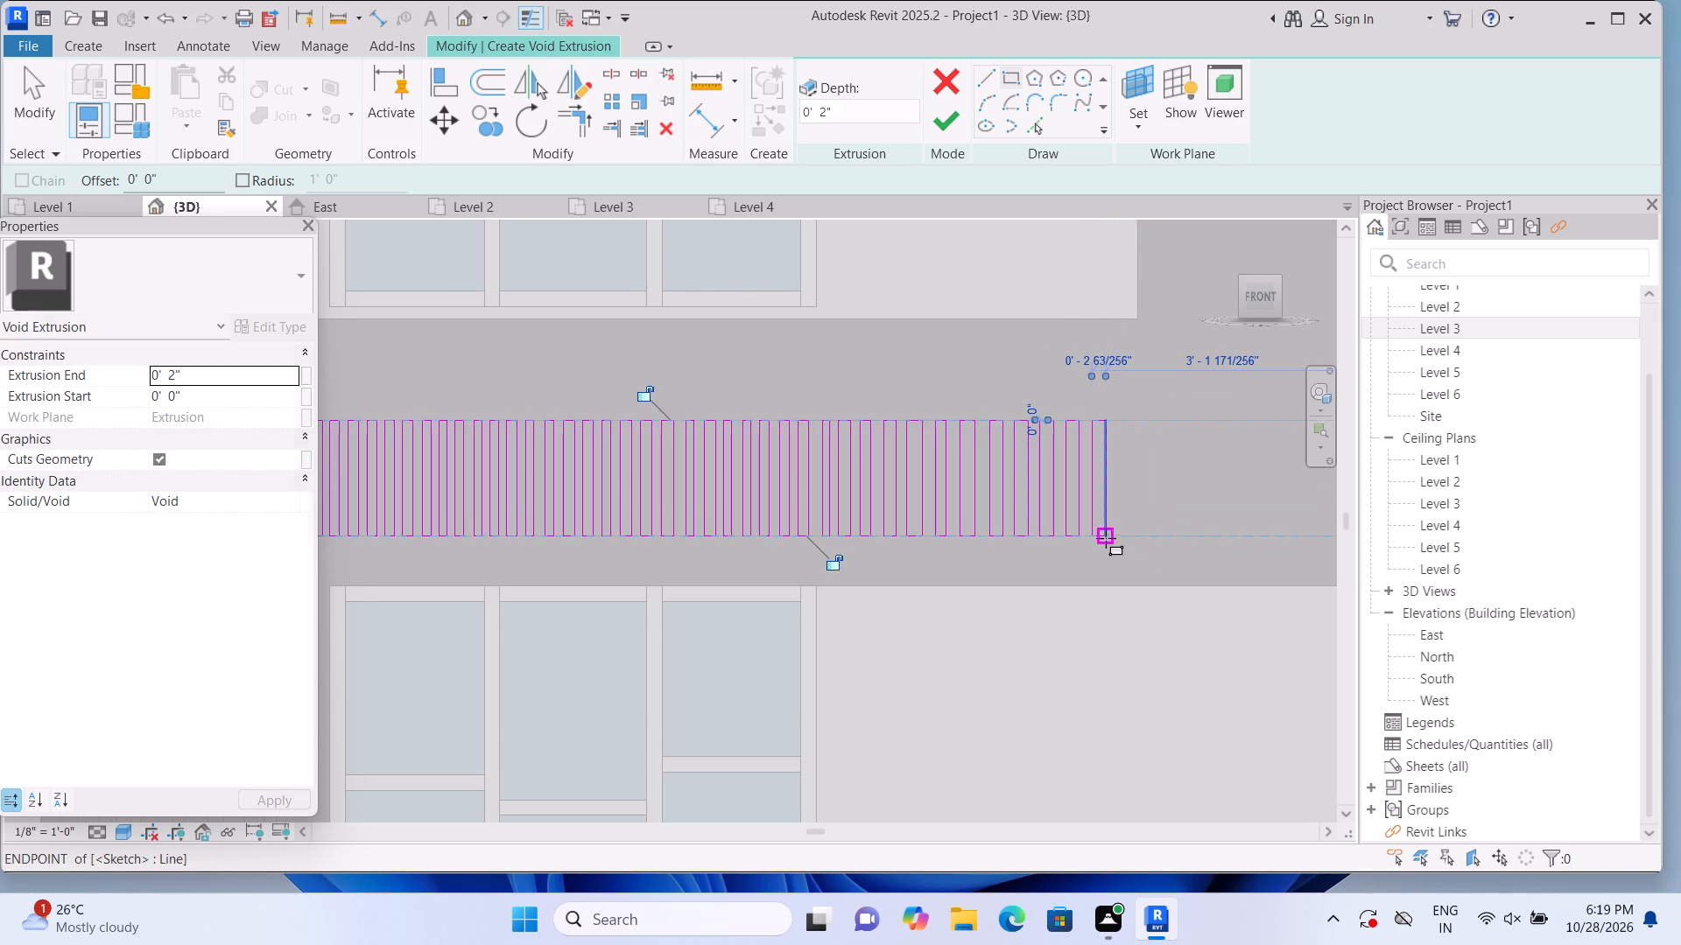
{"action": "left_click", "coordinate": [1117, 424]}
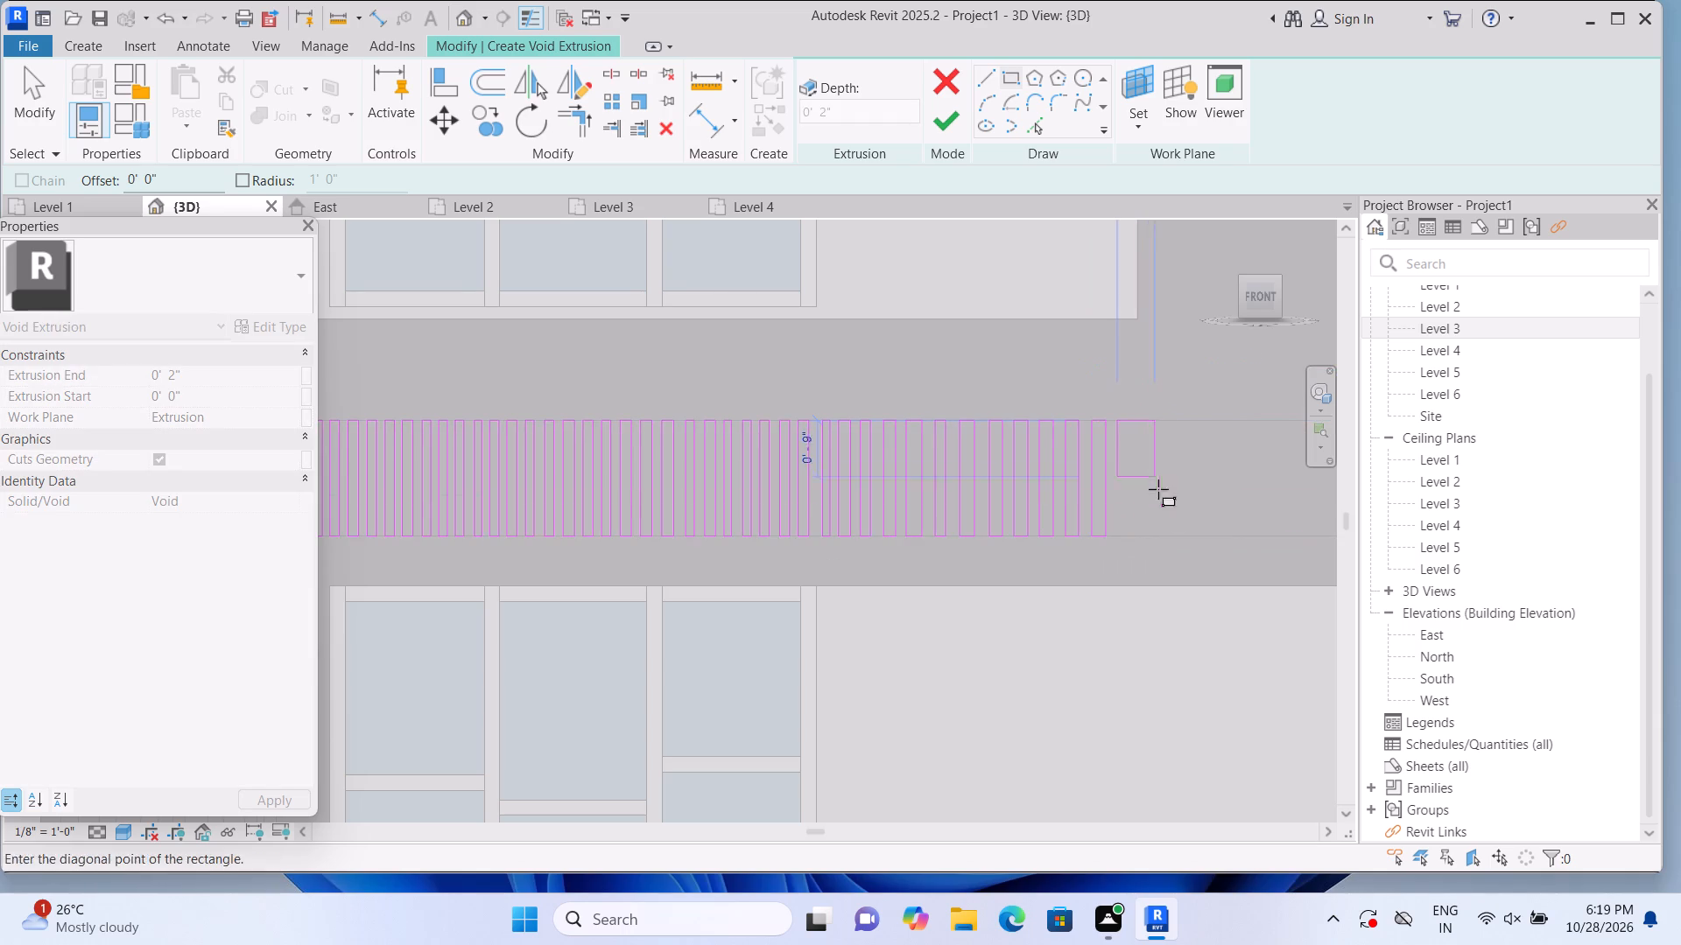
{"action": "left_click", "coordinate": [1129, 538]}
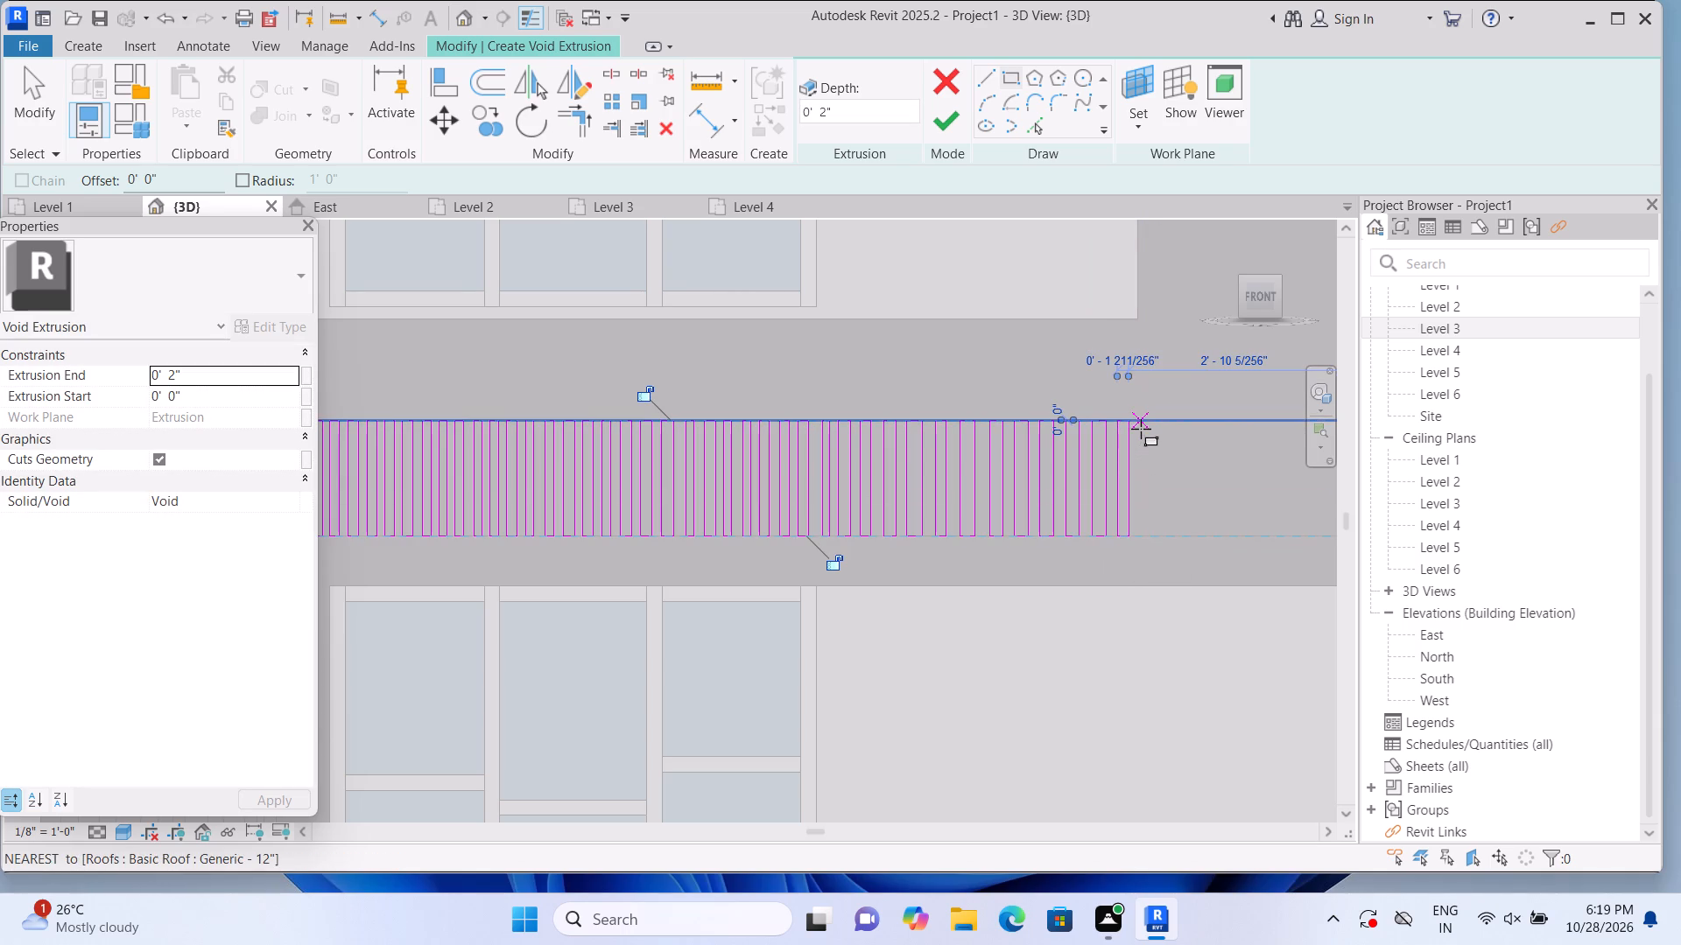
{"action": "left_click", "coordinate": [1141, 429]}
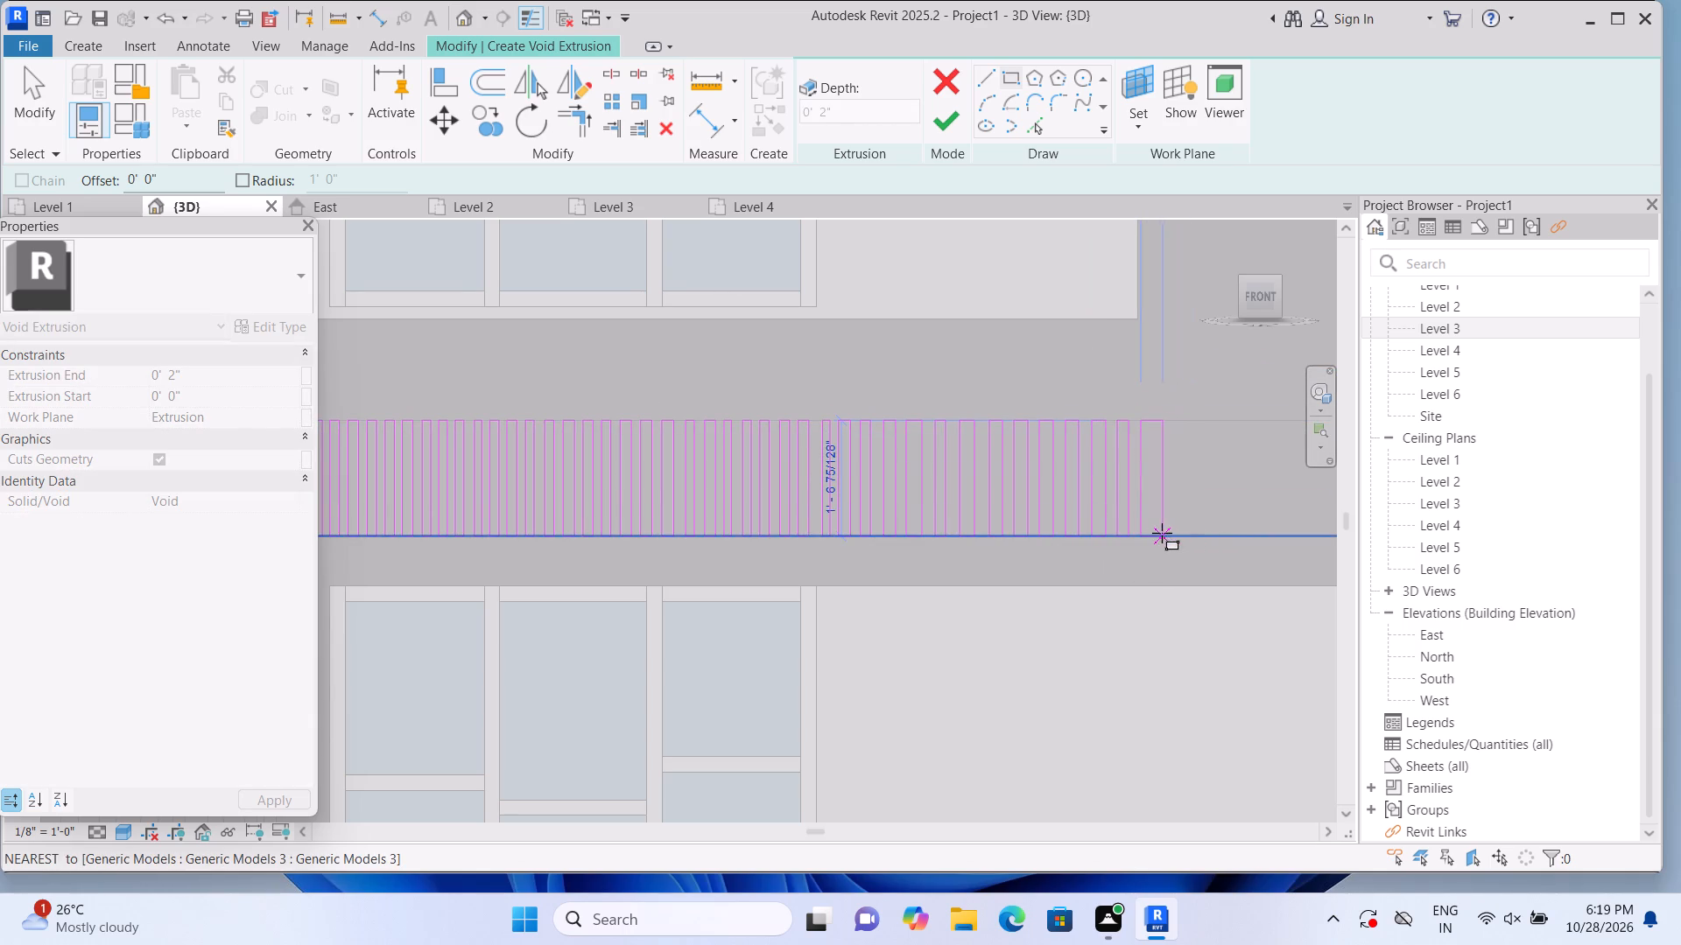
{"action": "left_click", "coordinate": [1151, 536]}
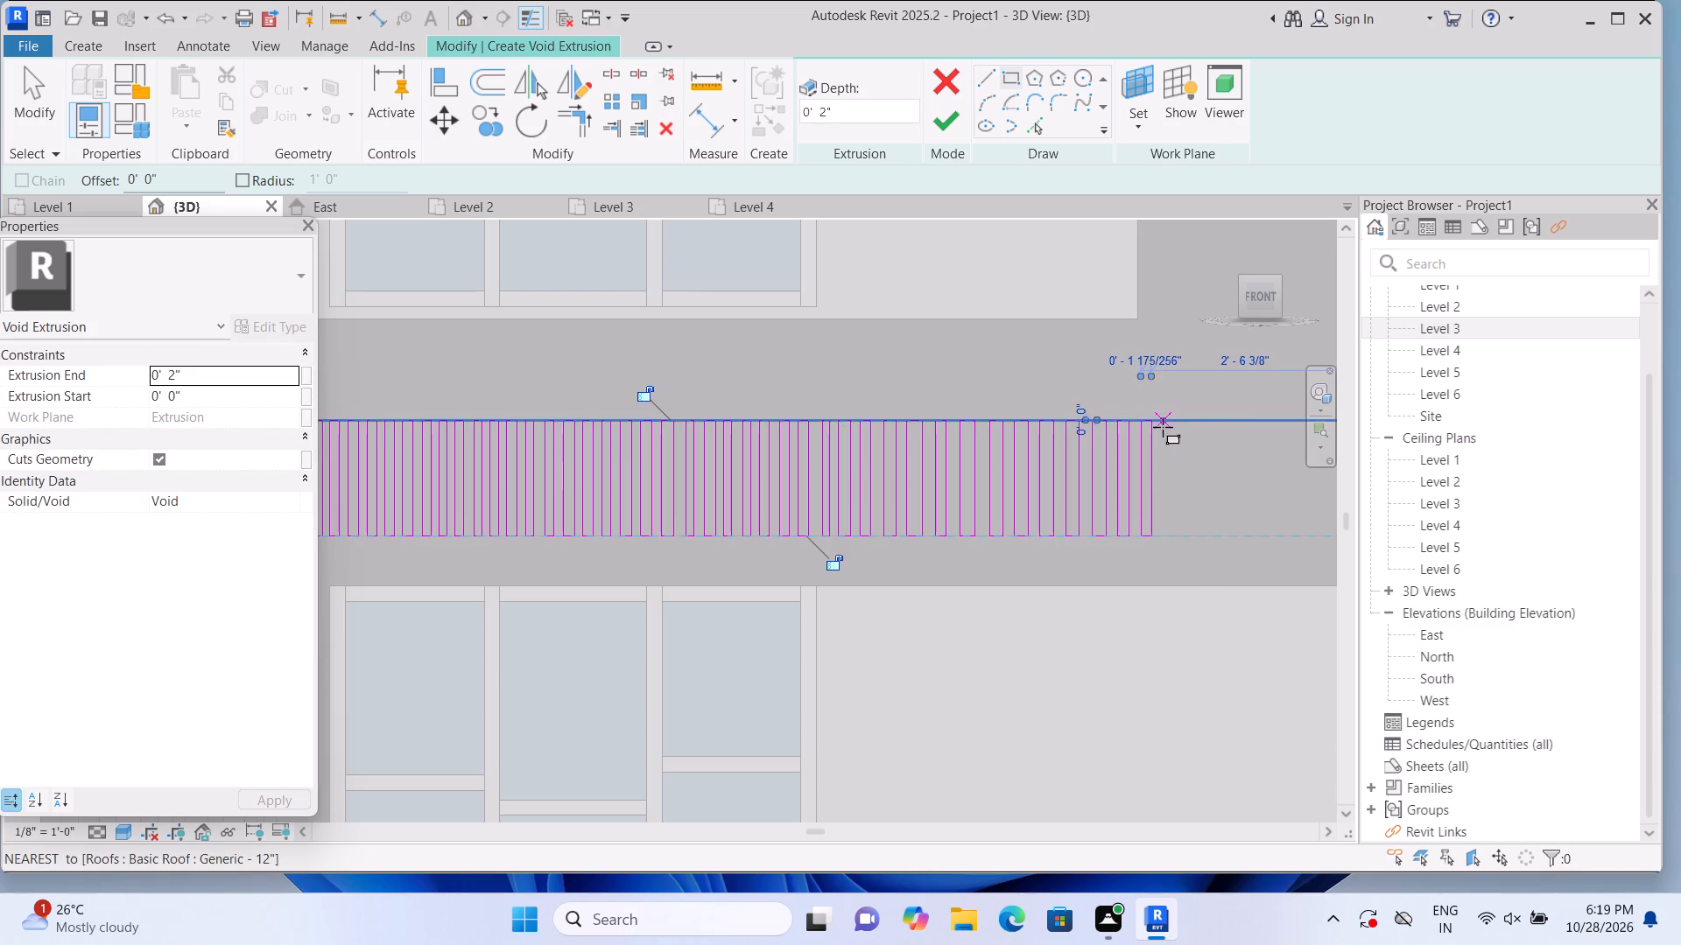
Add two more full-height rectangles to the row, about 1.8" and 2" wide.
{"action": "left_click", "coordinate": [1163, 427]}
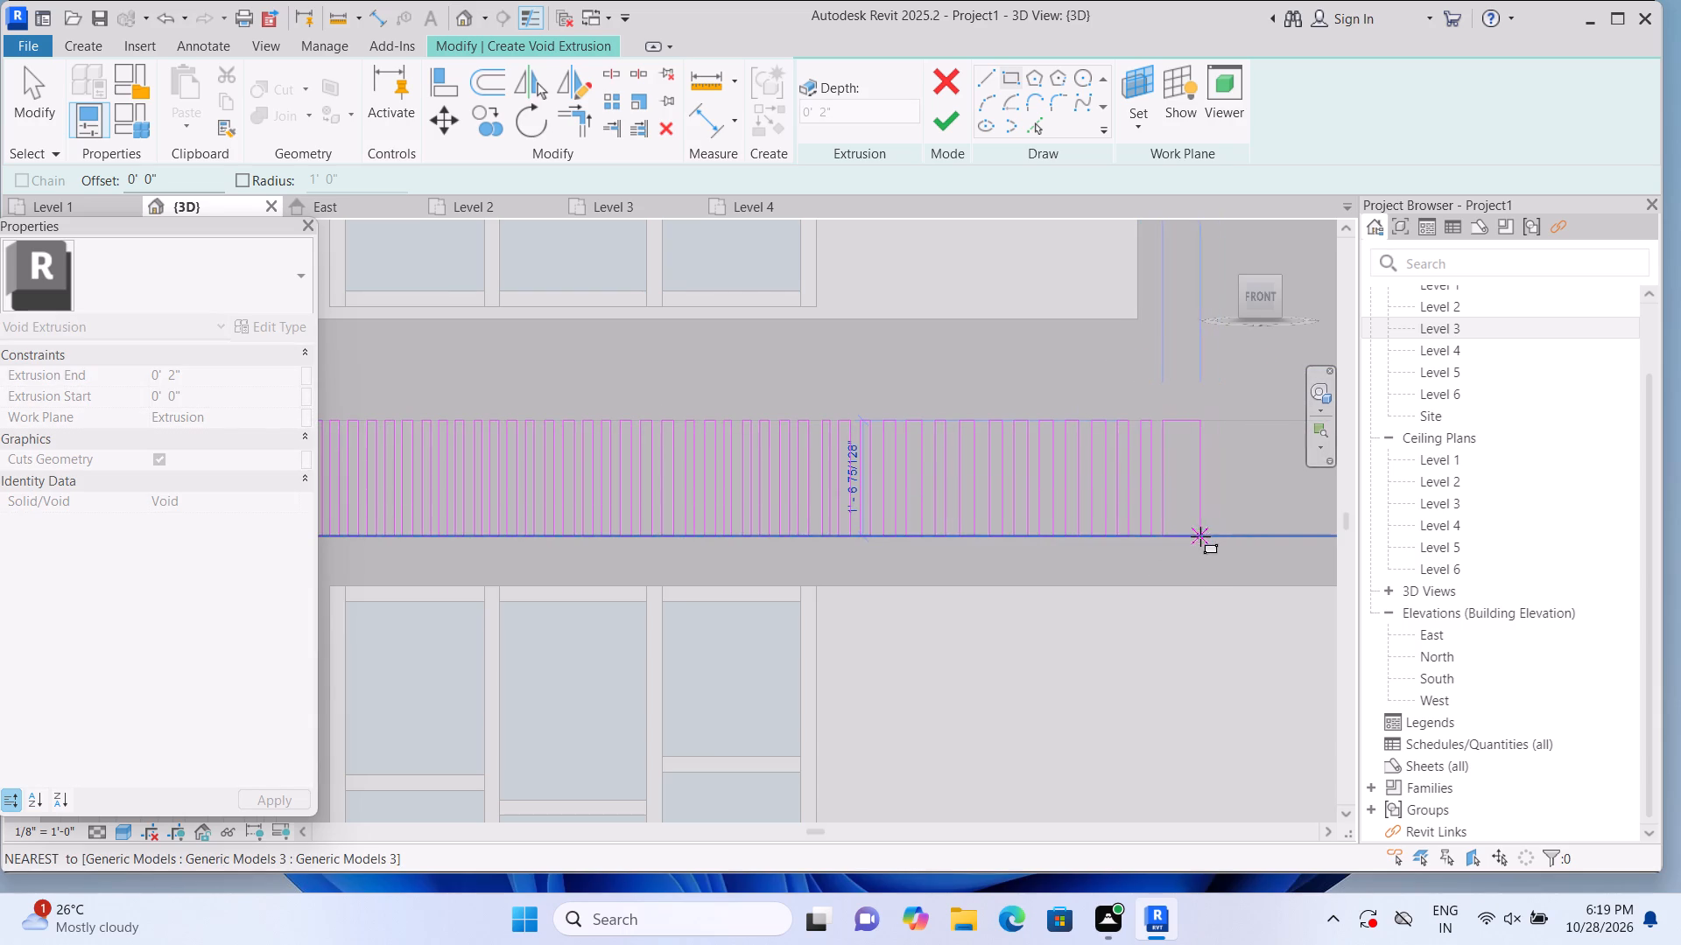
{"action": "left_click", "coordinate": [1174, 540]}
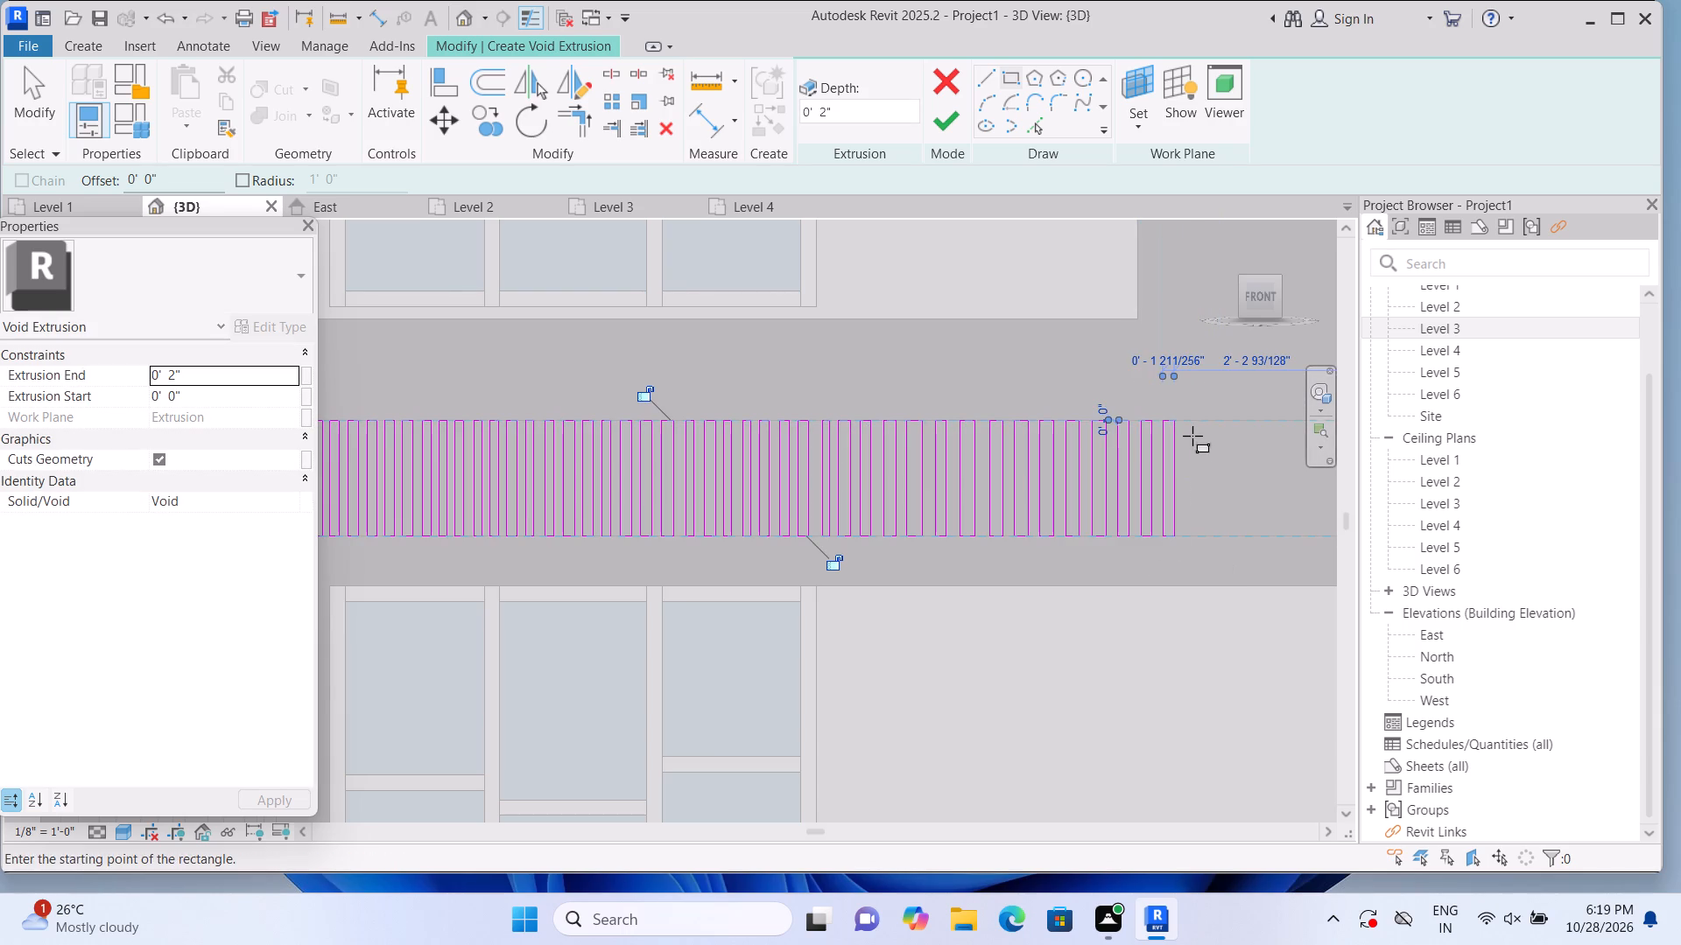
{"action": "left_click", "coordinate": [1189, 426]}
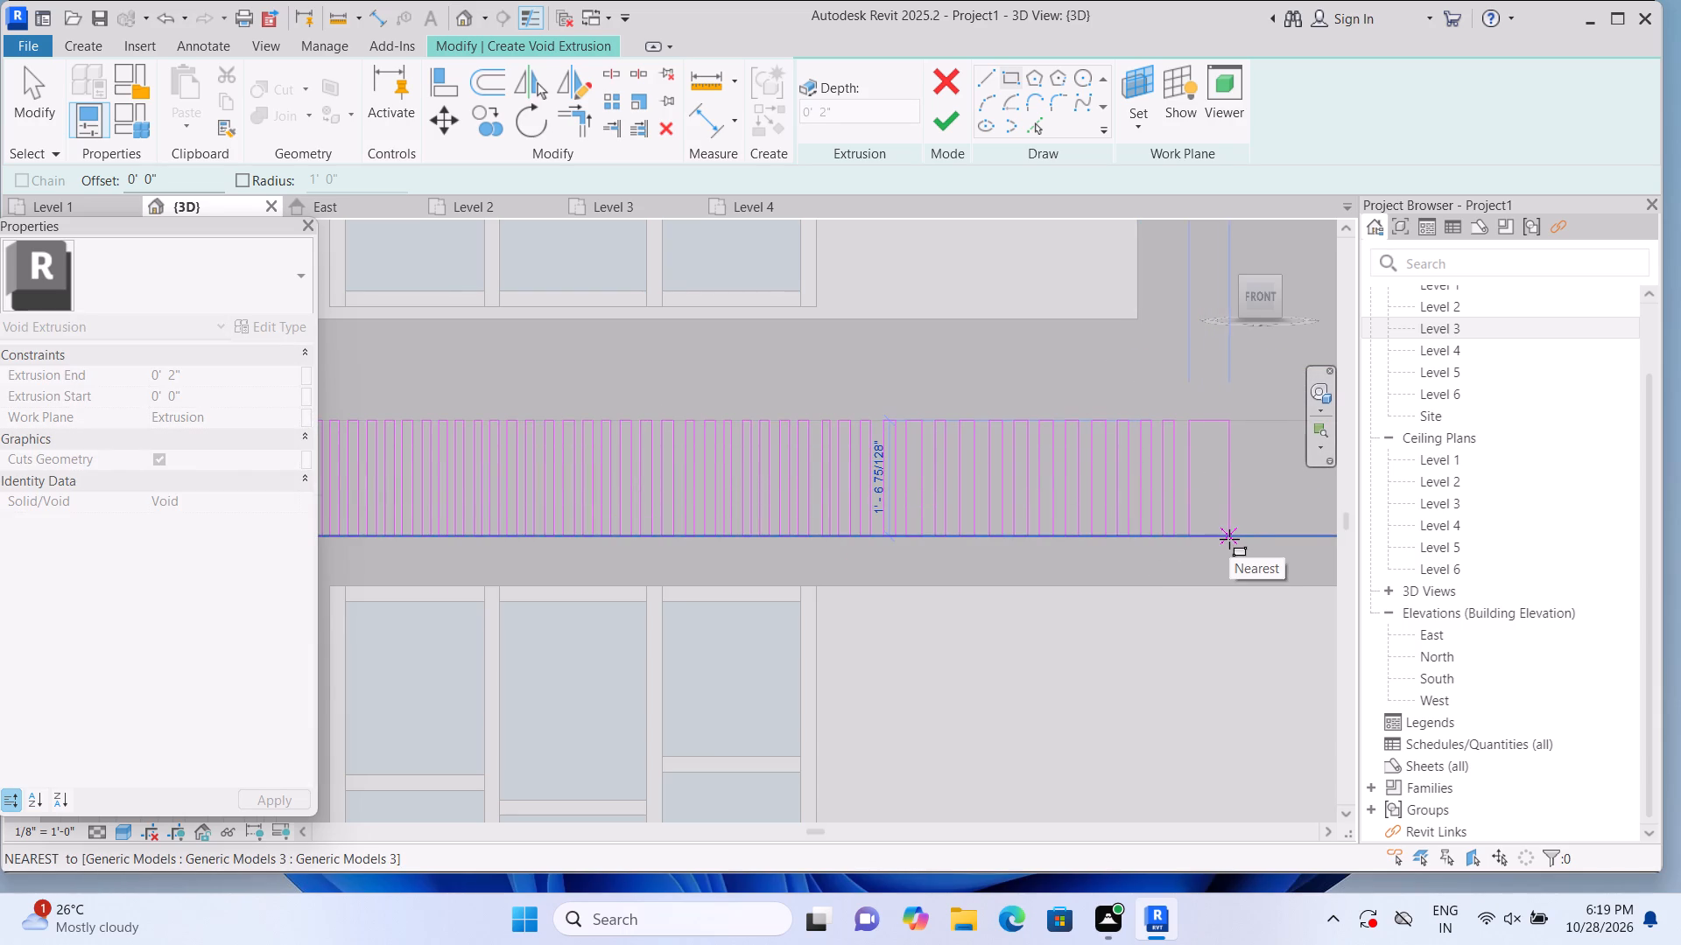
{"action": "key", "text": "Escape"}
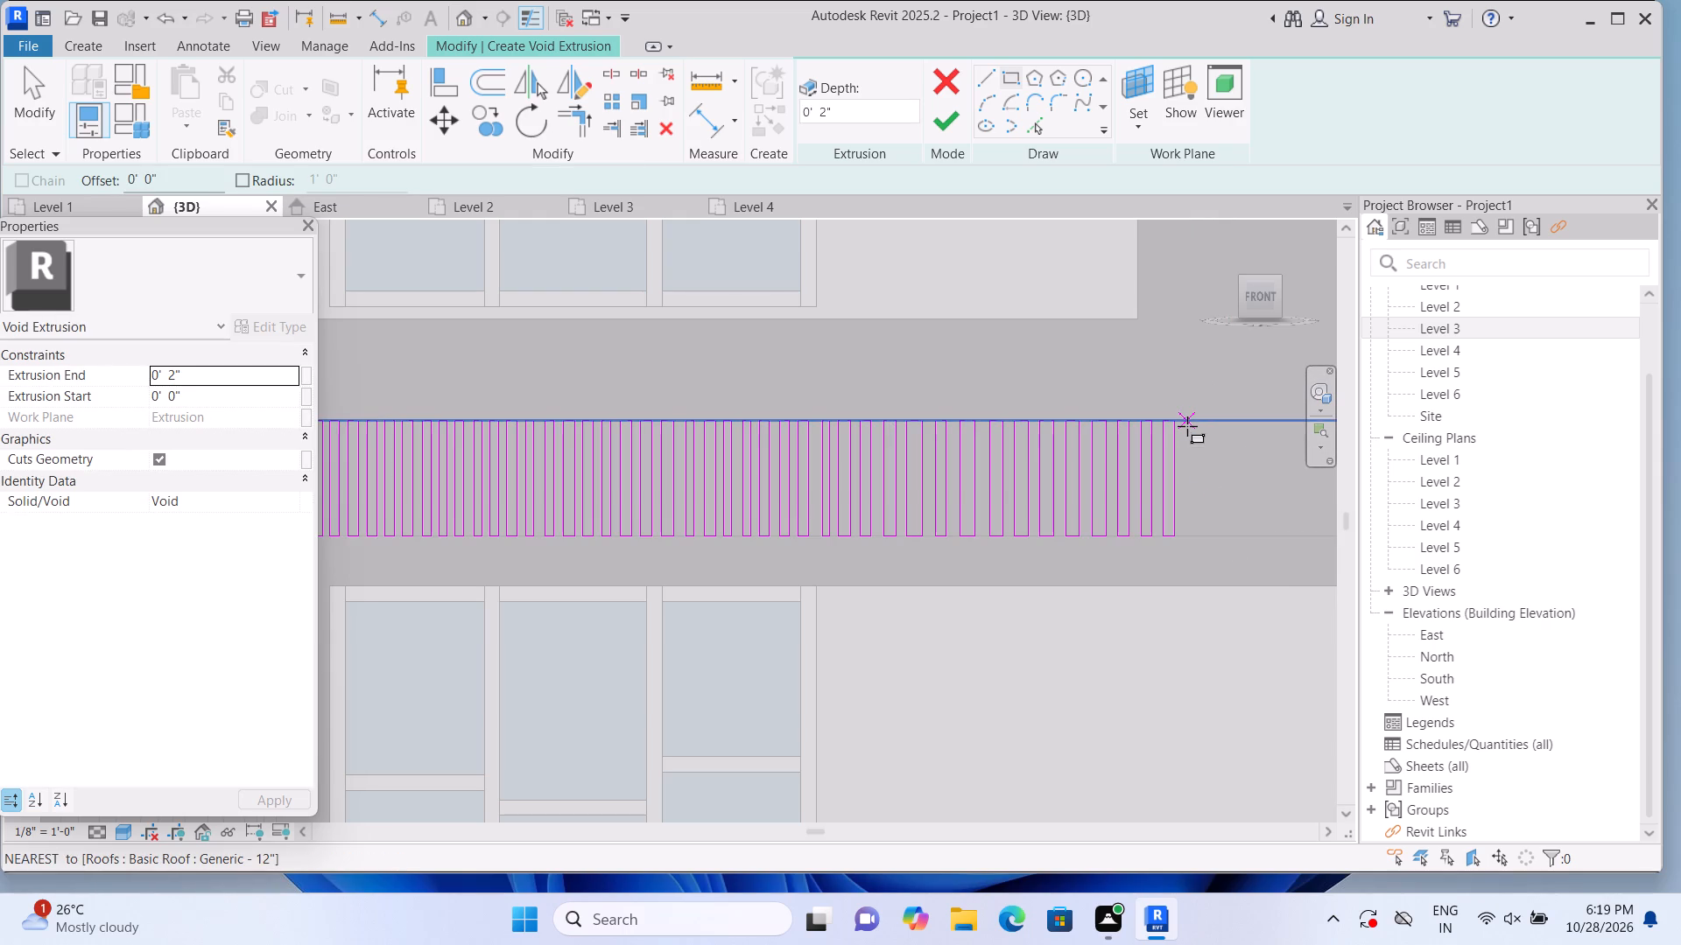
{"action": "left_click", "coordinate": [1187, 426]}
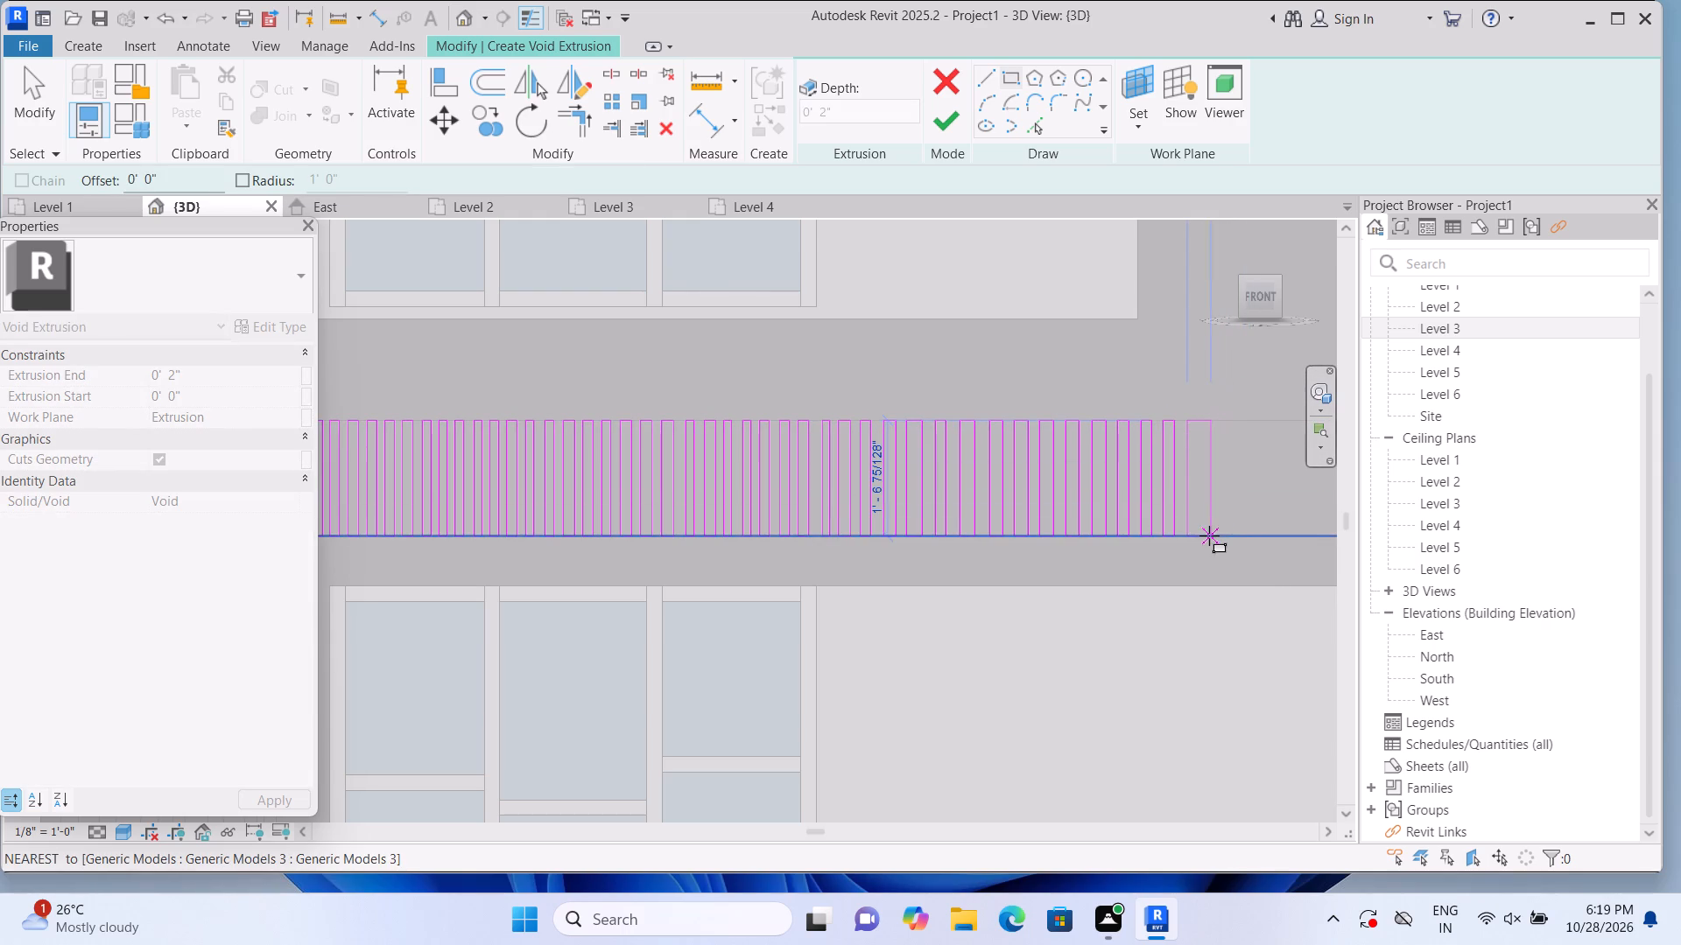
{"action": "left_click", "coordinate": [1199, 535]}
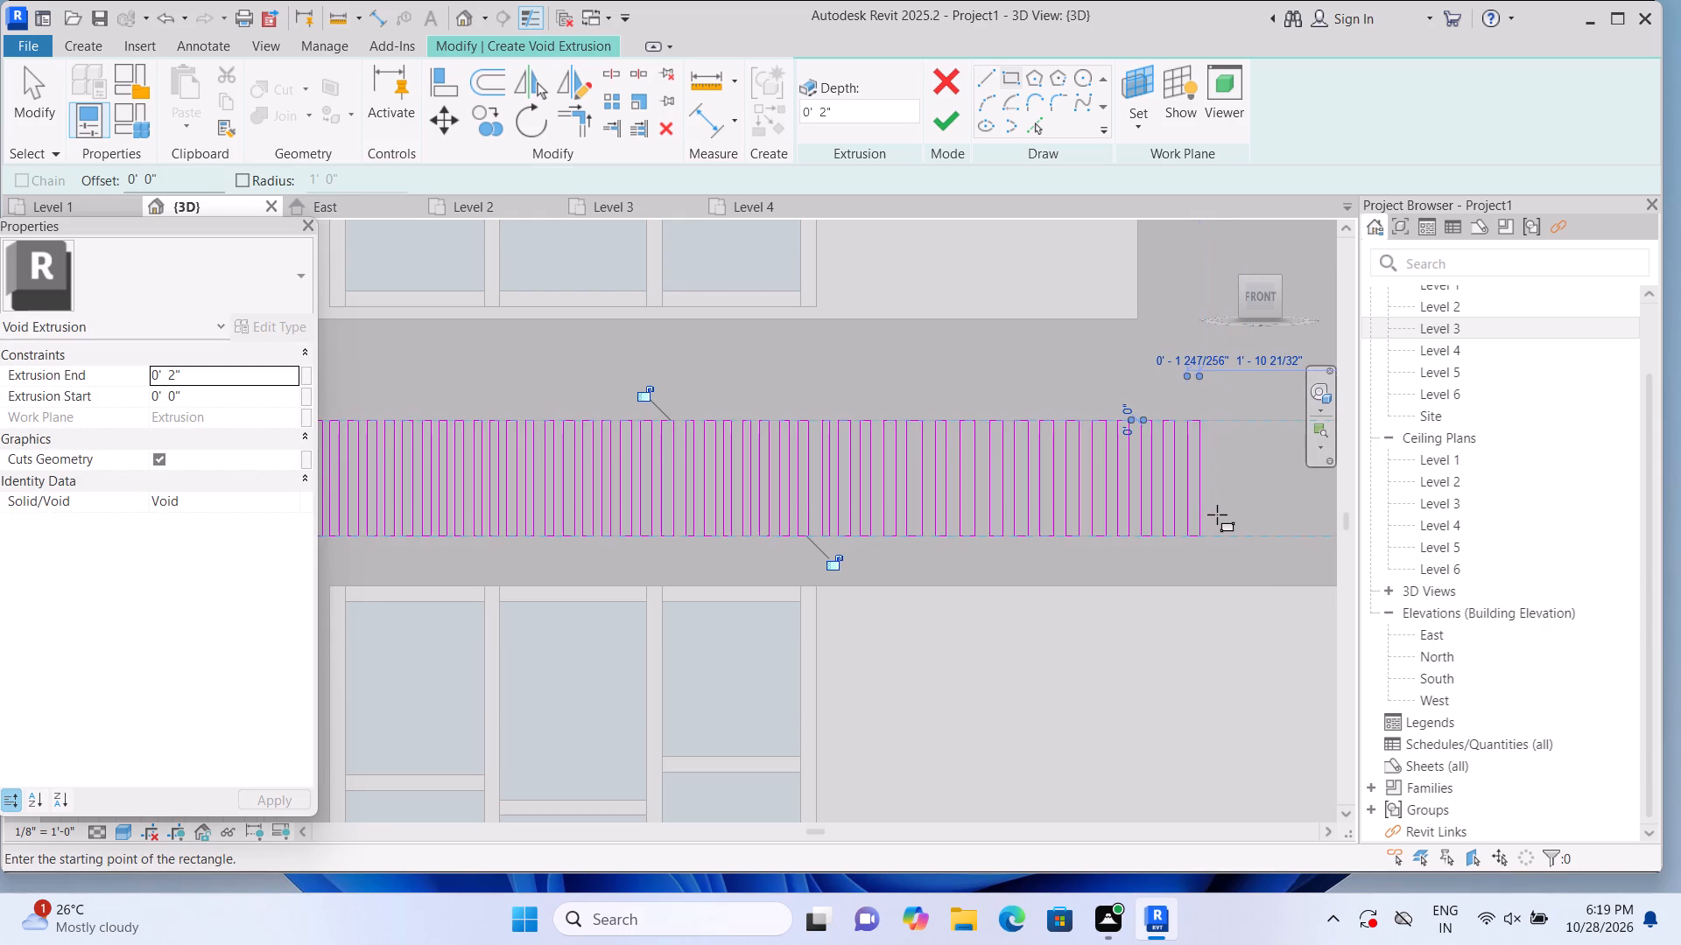
Extend the row toward the facade's outer corner with three more full-height rectangles, the last two about 2.1" wide.
{"action": "middle_click_drag", "start_coordinate": [1241, 511], "coordinate": [1017, 529]}
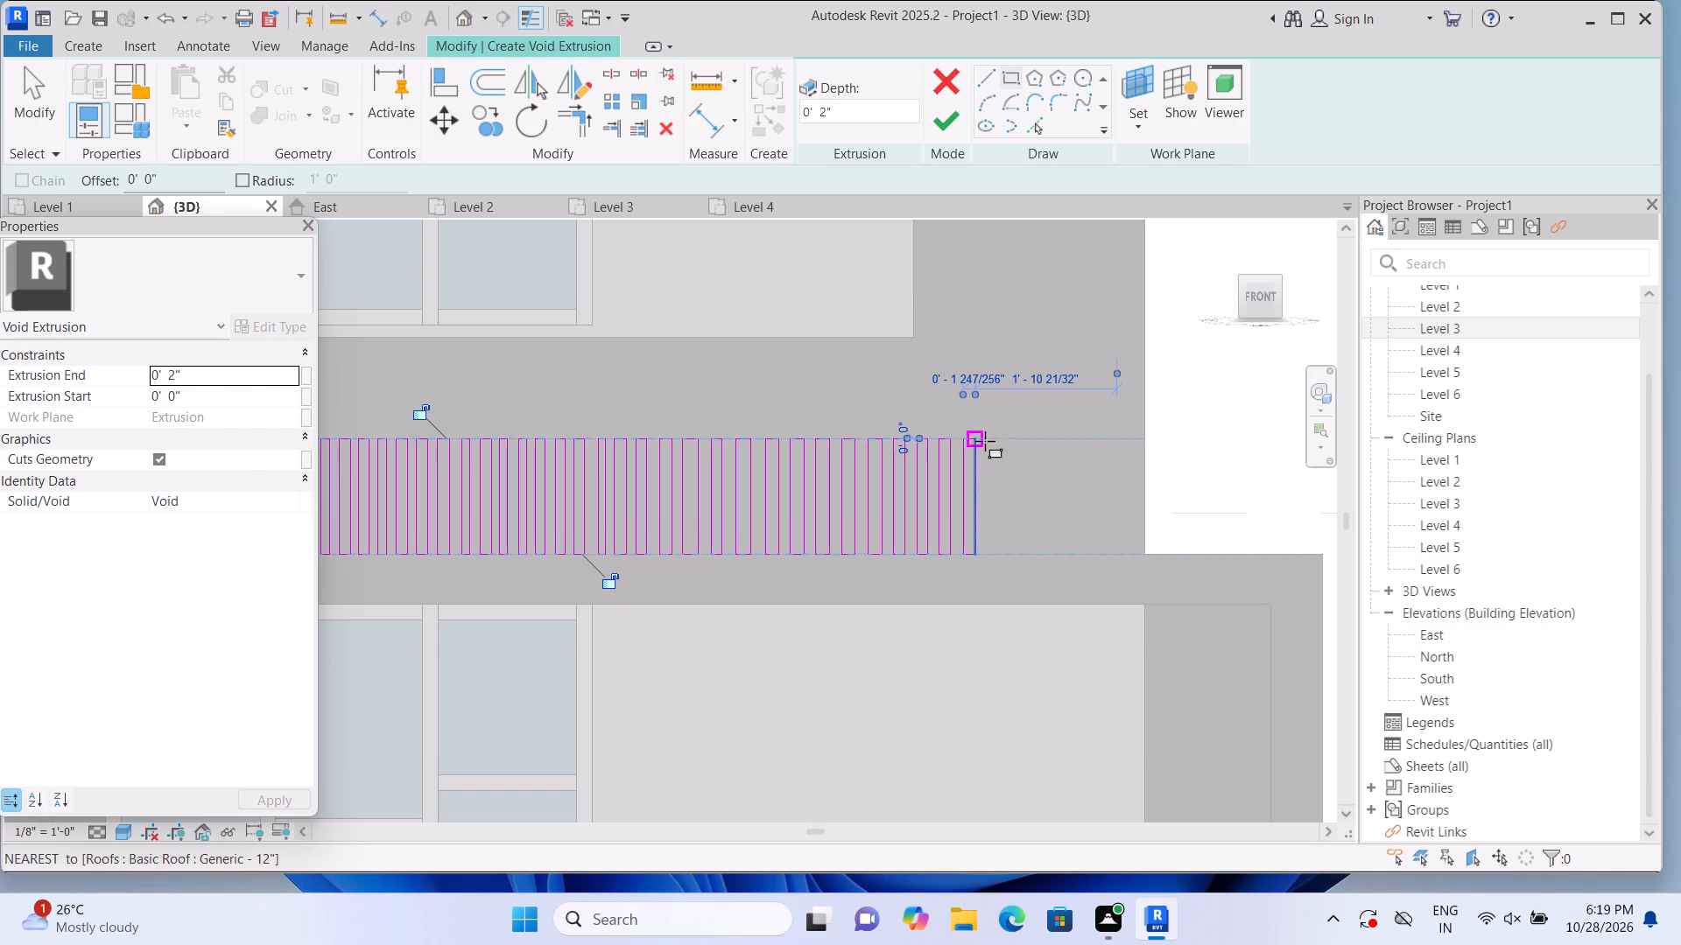
{"action": "double_click", "coordinate": [985, 441]}
{"action": "left_click", "coordinate": [1620, 832]}
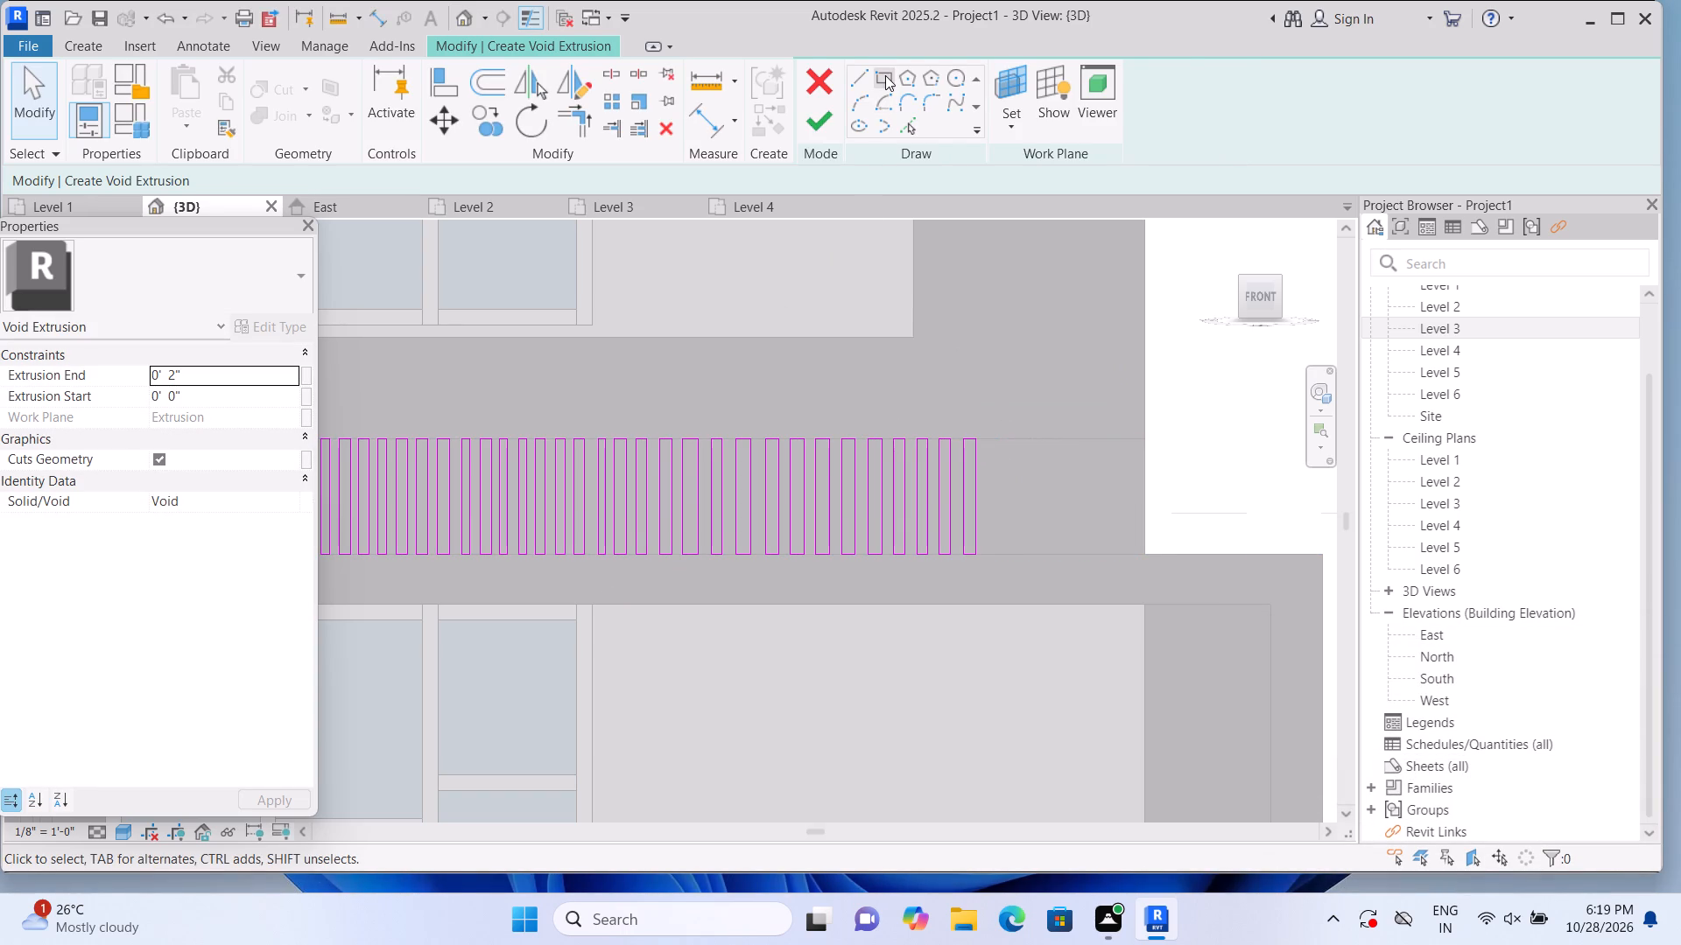
{"action": "left_click", "coordinate": [885, 75]}
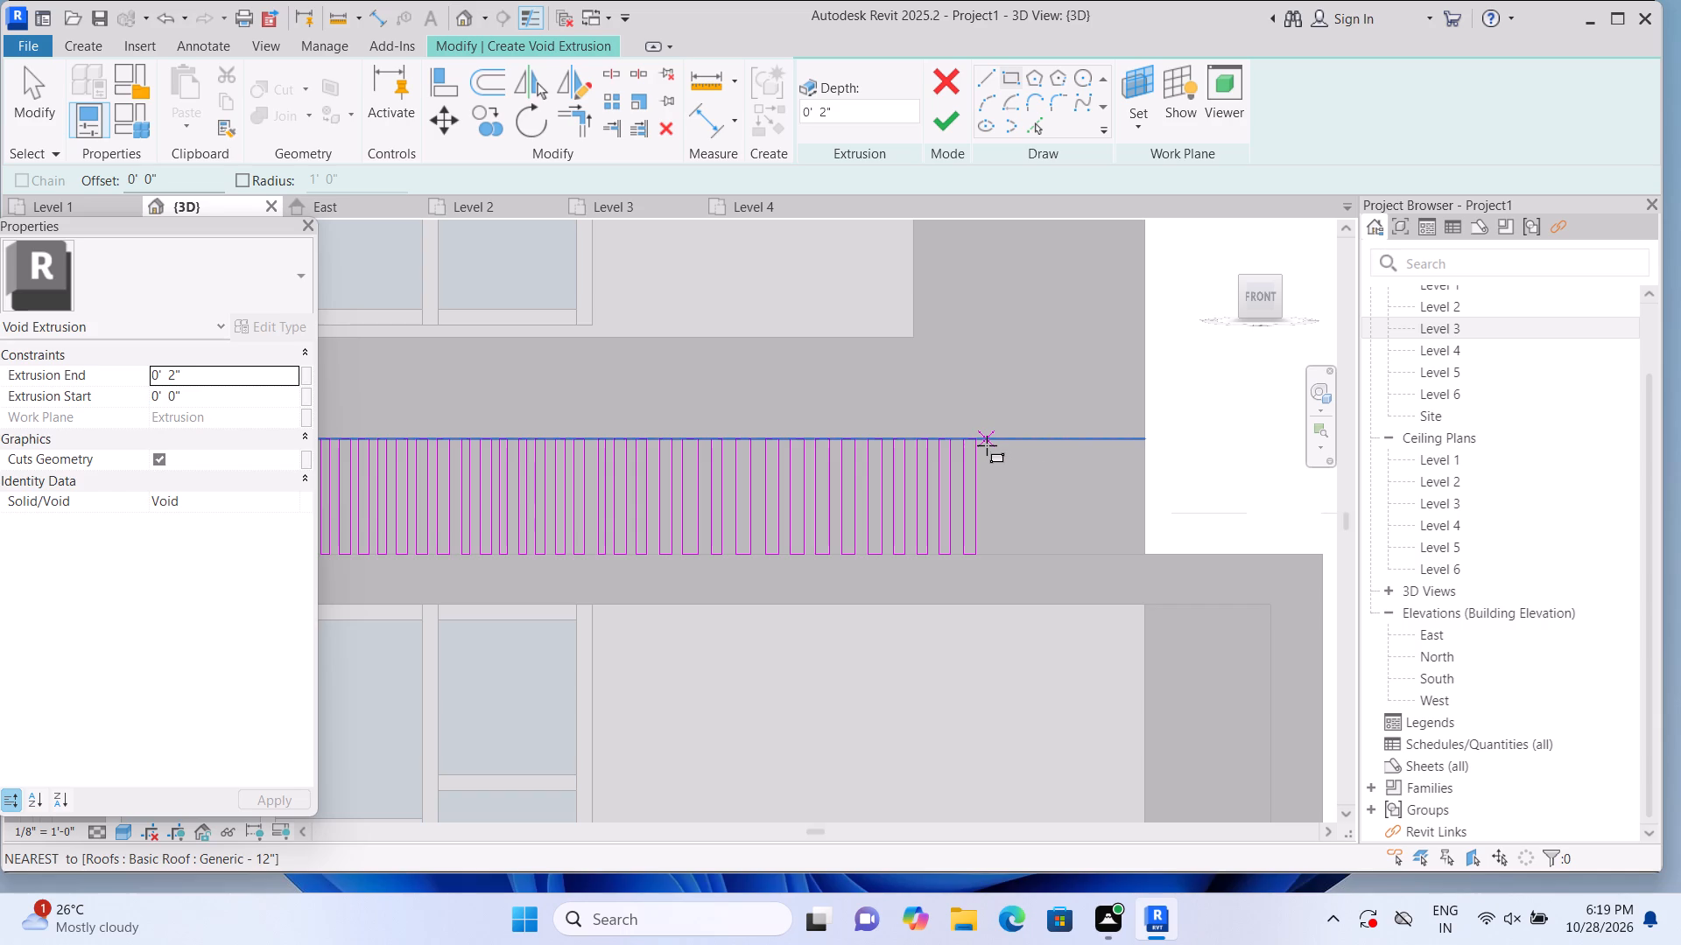
{"action": "left_click", "coordinate": [987, 445]}
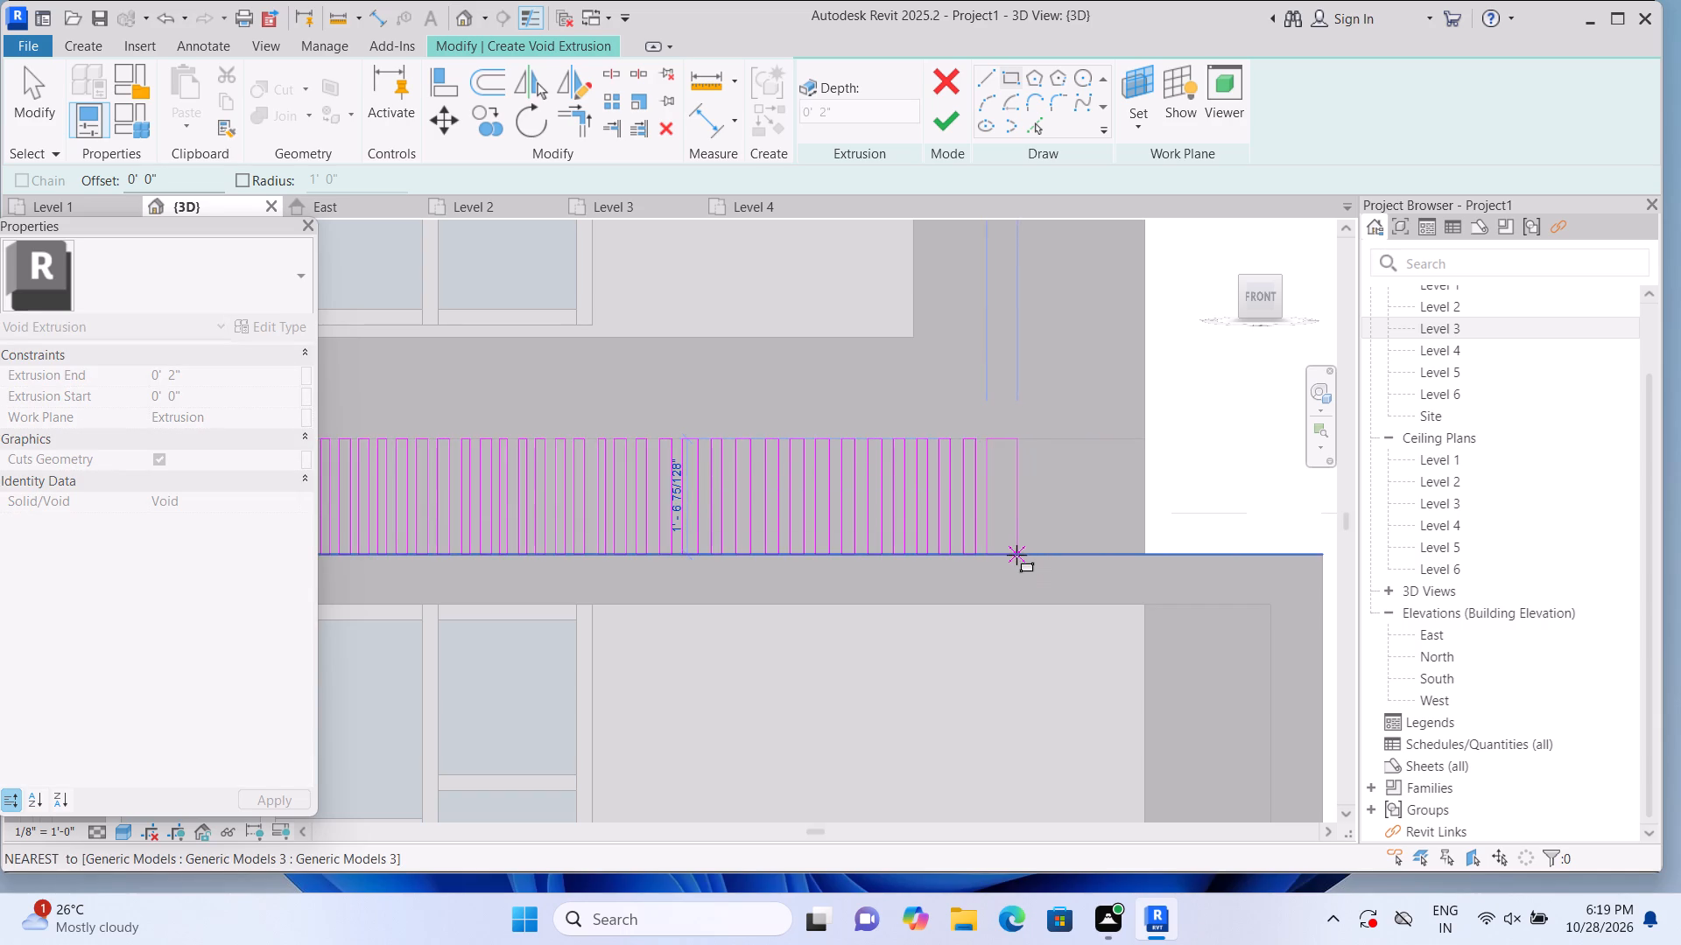
{"action": "double_click", "coordinate": [999, 555]}
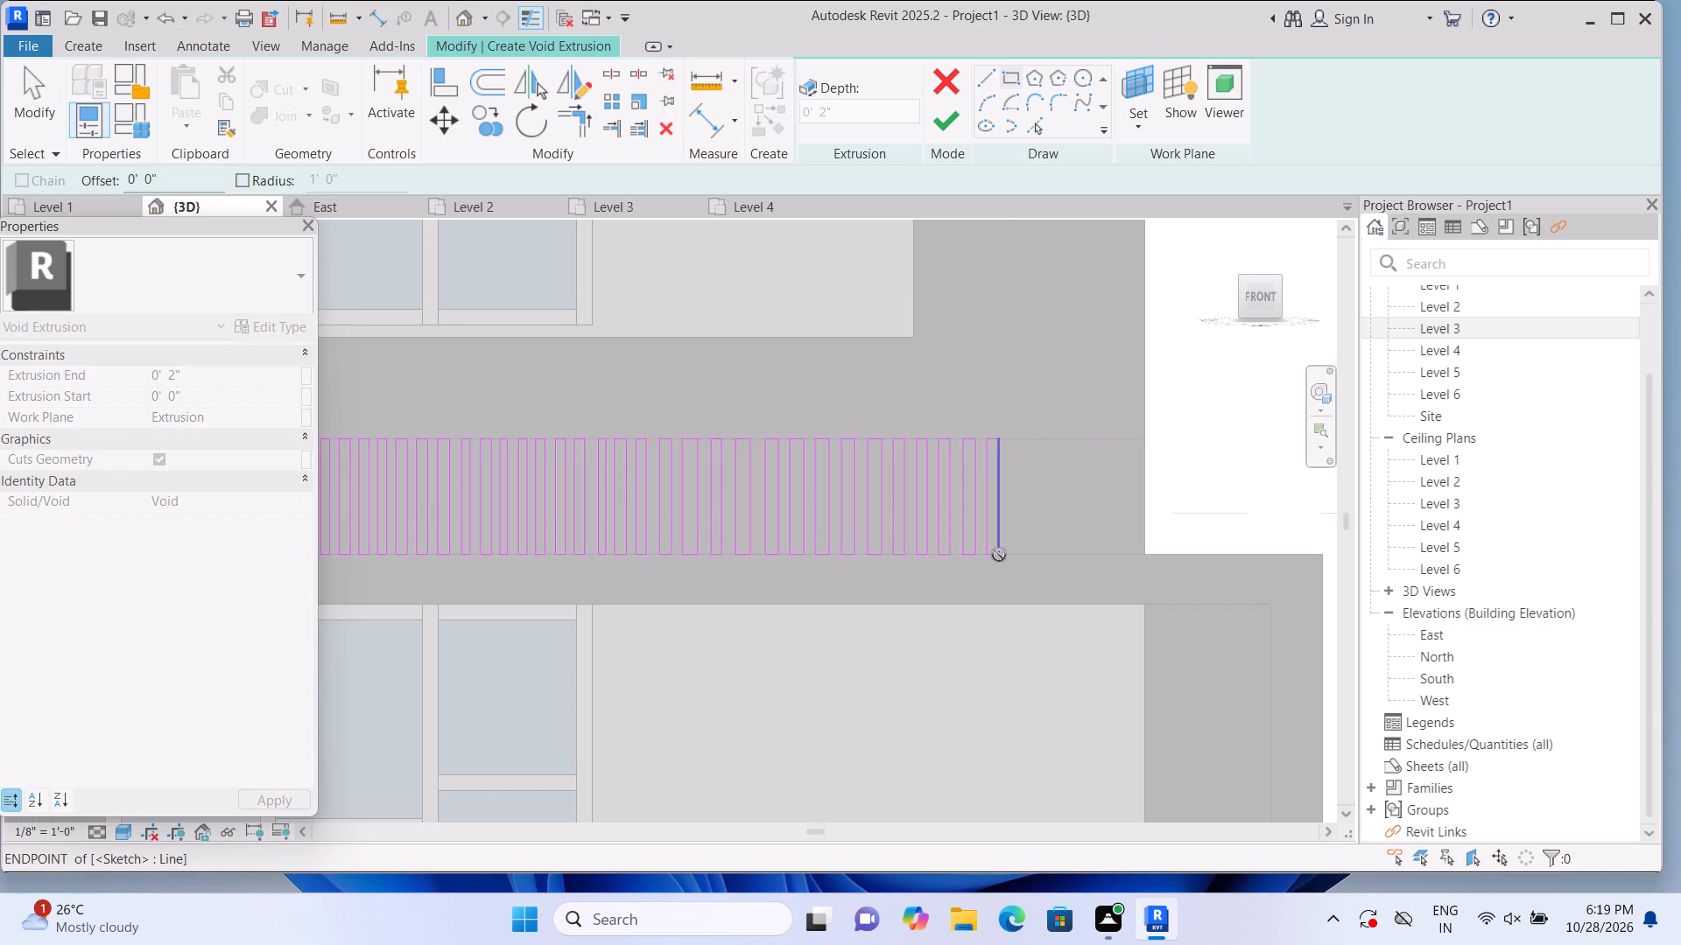
{"action": "key", "text": "Escape"}
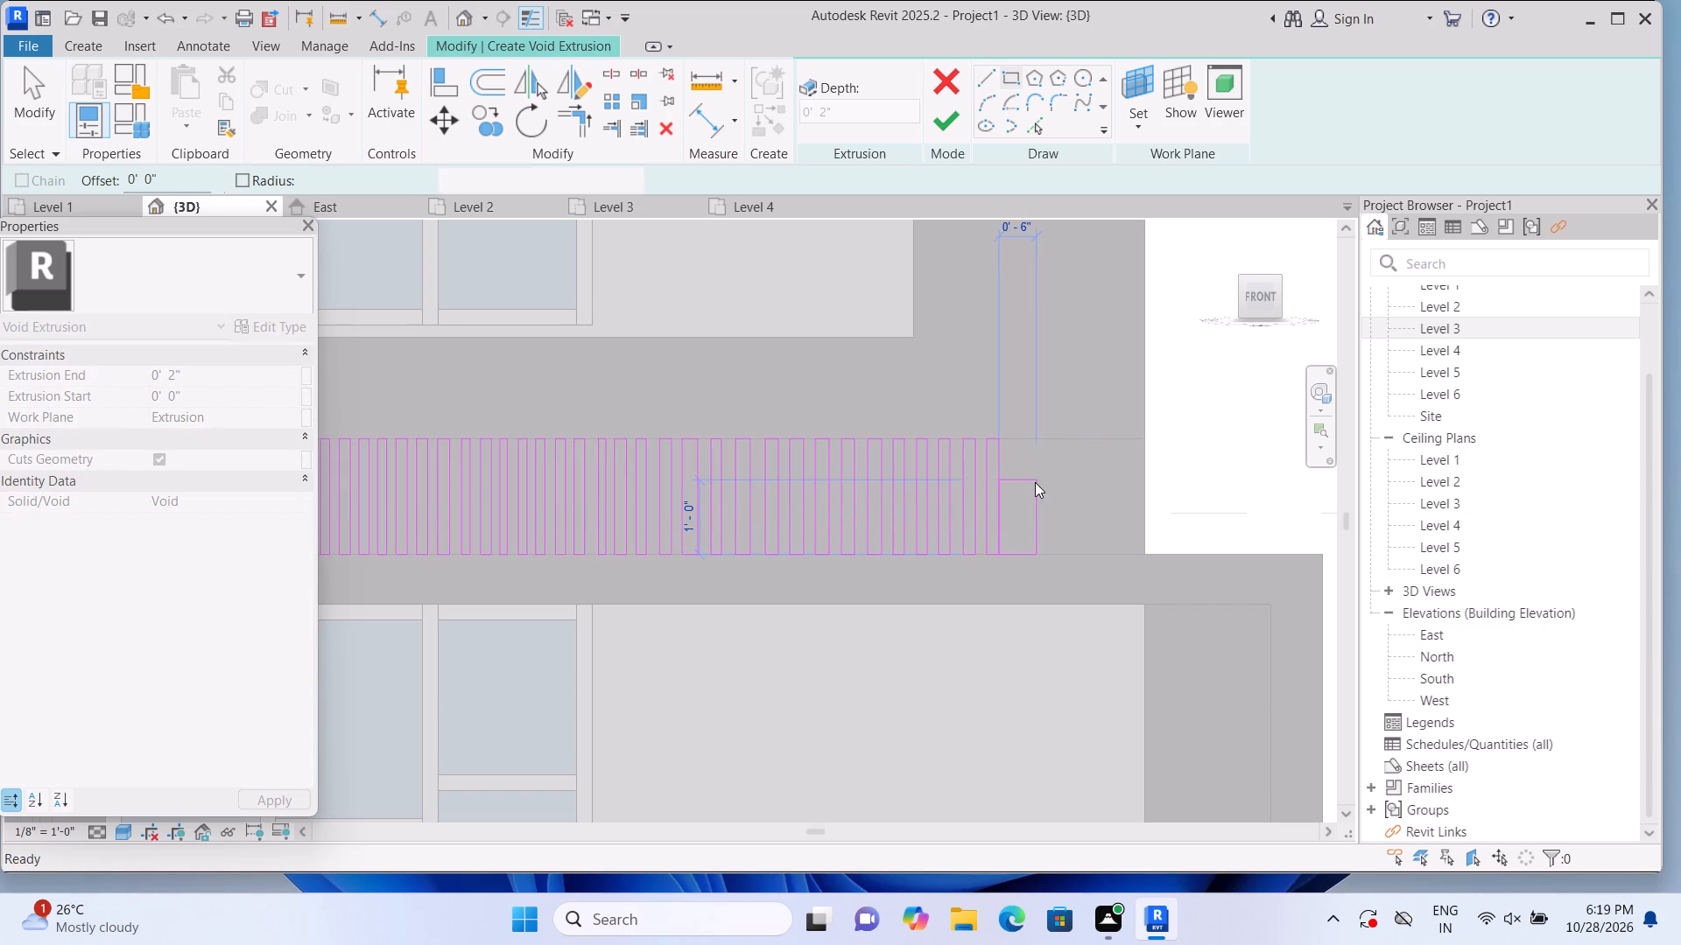
{"action": "left_click", "coordinate": [1014, 443]}
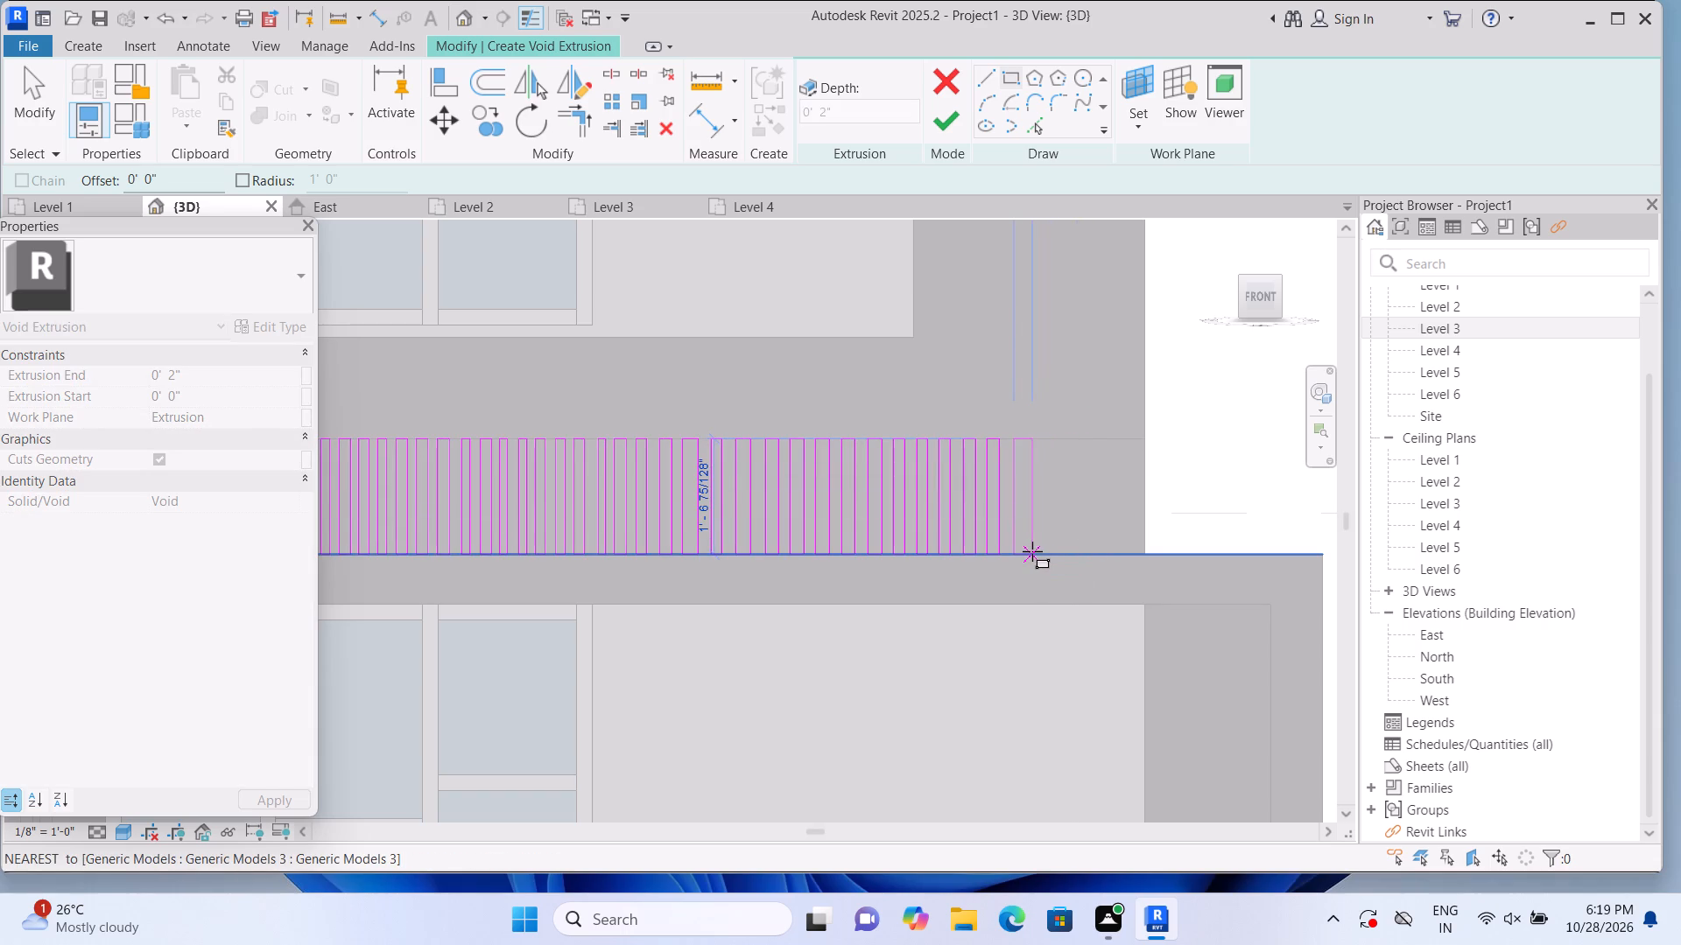
{"action": "left_click", "coordinate": [1027, 551]}
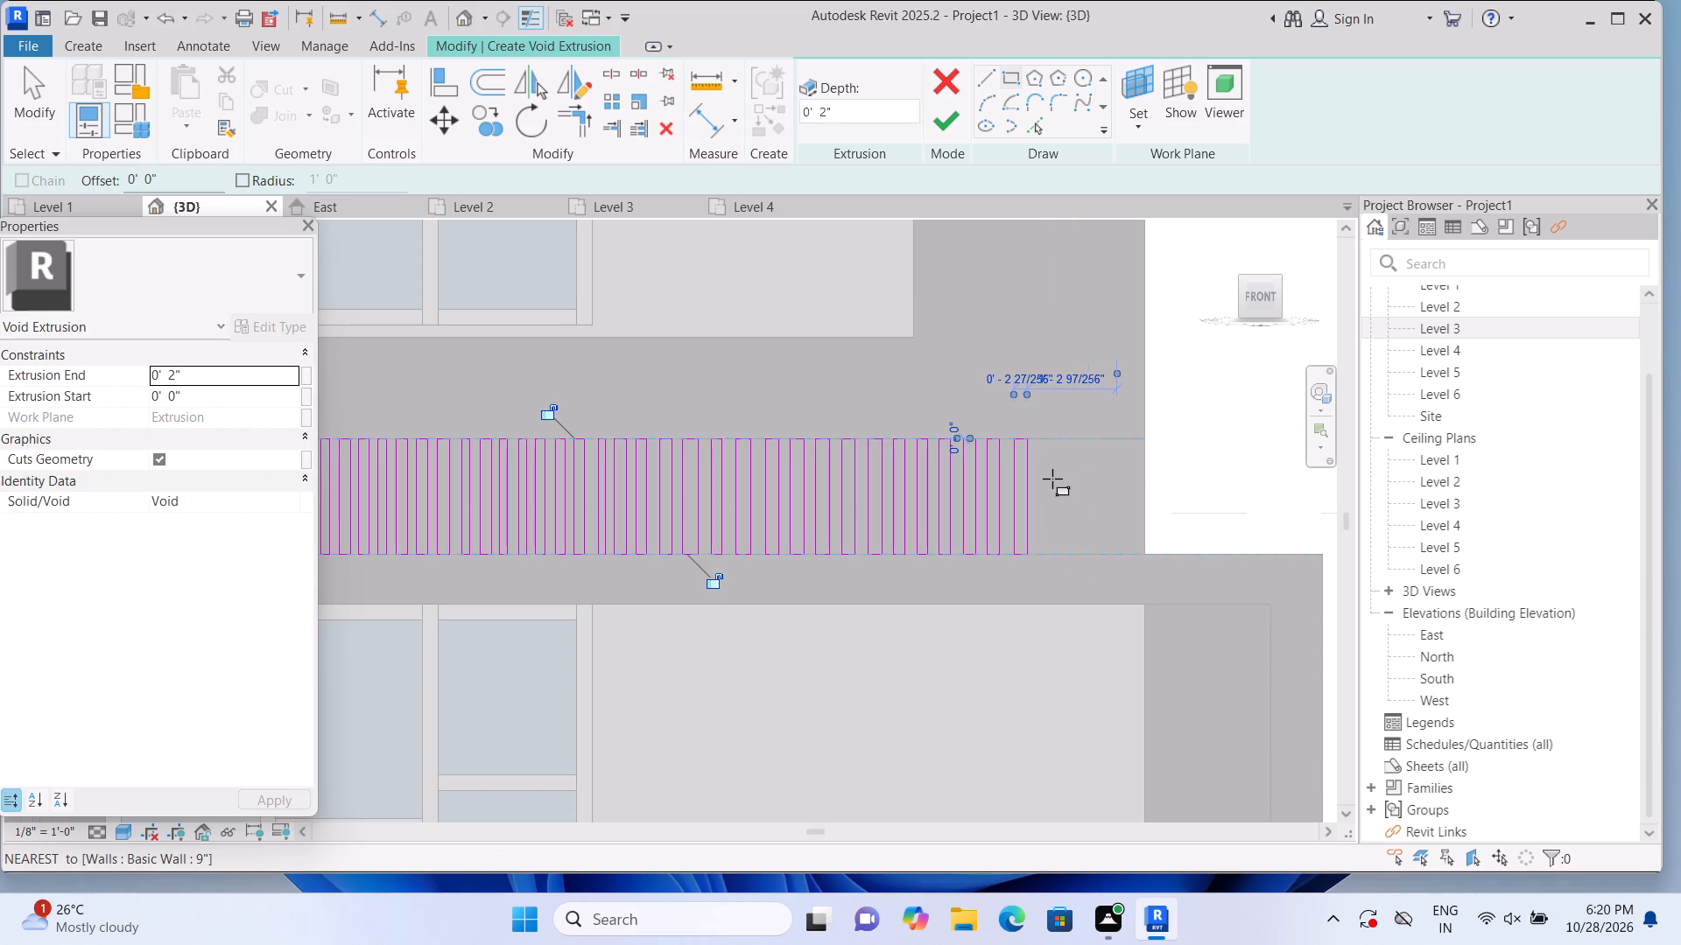
{"action": "left_click", "coordinate": [1038, 440]}
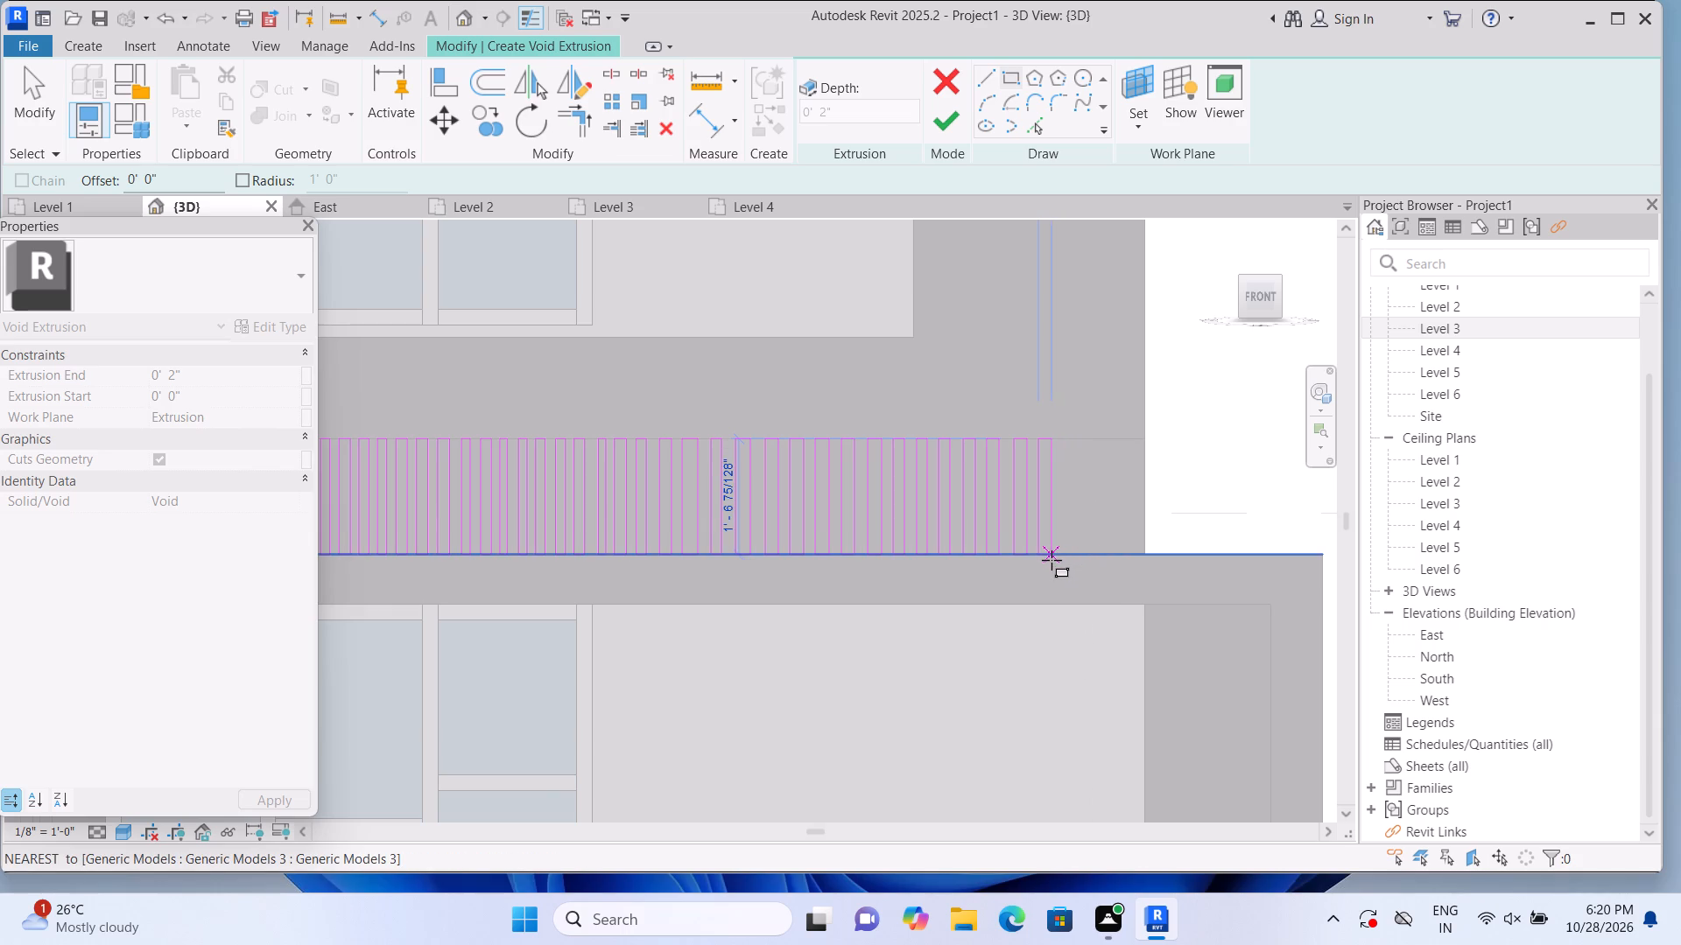
{"action": "left_click", "coordinate": [1052, 560]}
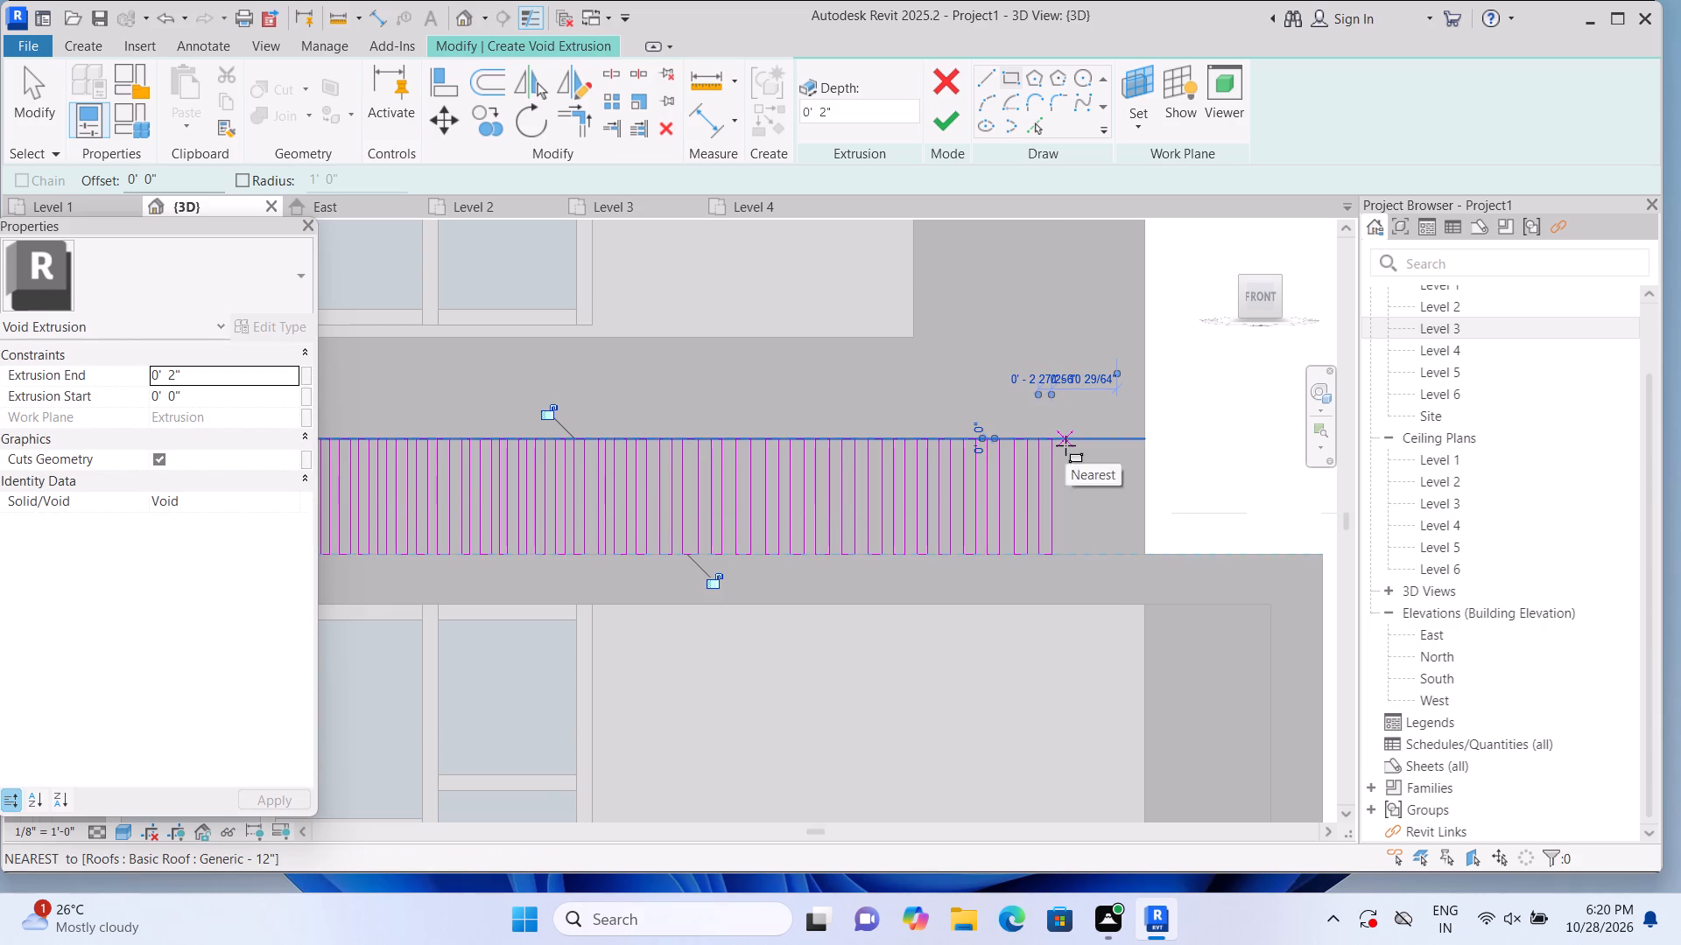
Sketch three more full-height rectangles just short of the facade's outer corner, the last about 1.6" wide.
{"action": "left_click", "coordinate": [1066, 445]}
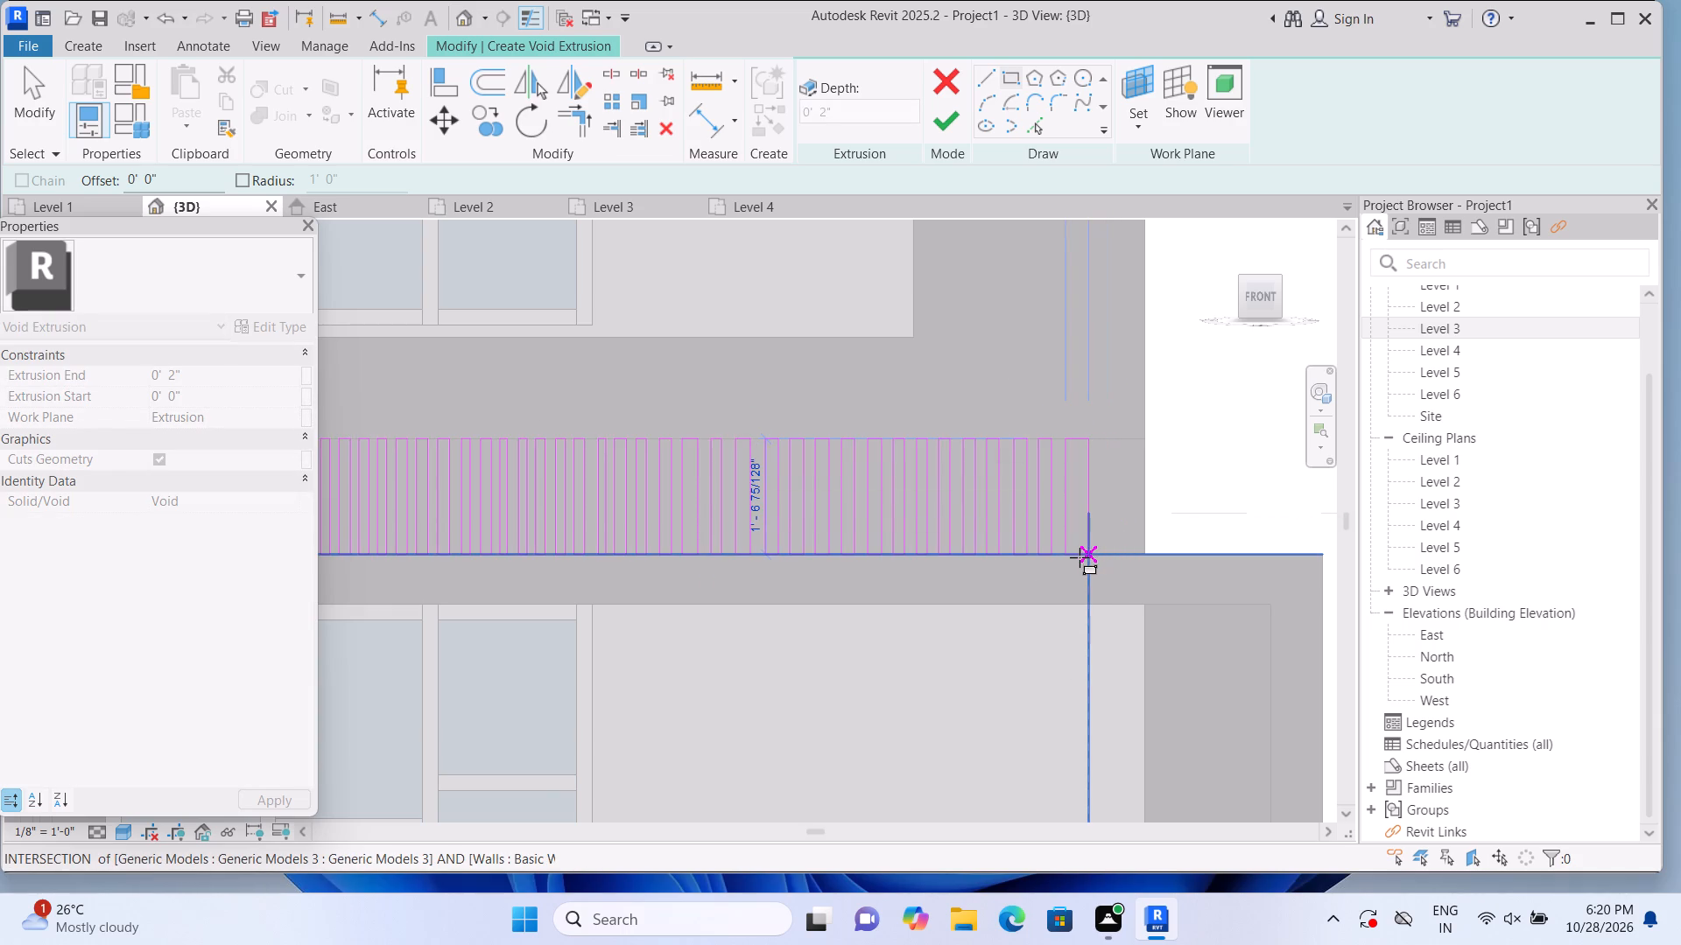
{"action": "scroll", "coordinate": [1081, 555], "scroll_direction": "up", "scroll_amount": 1}
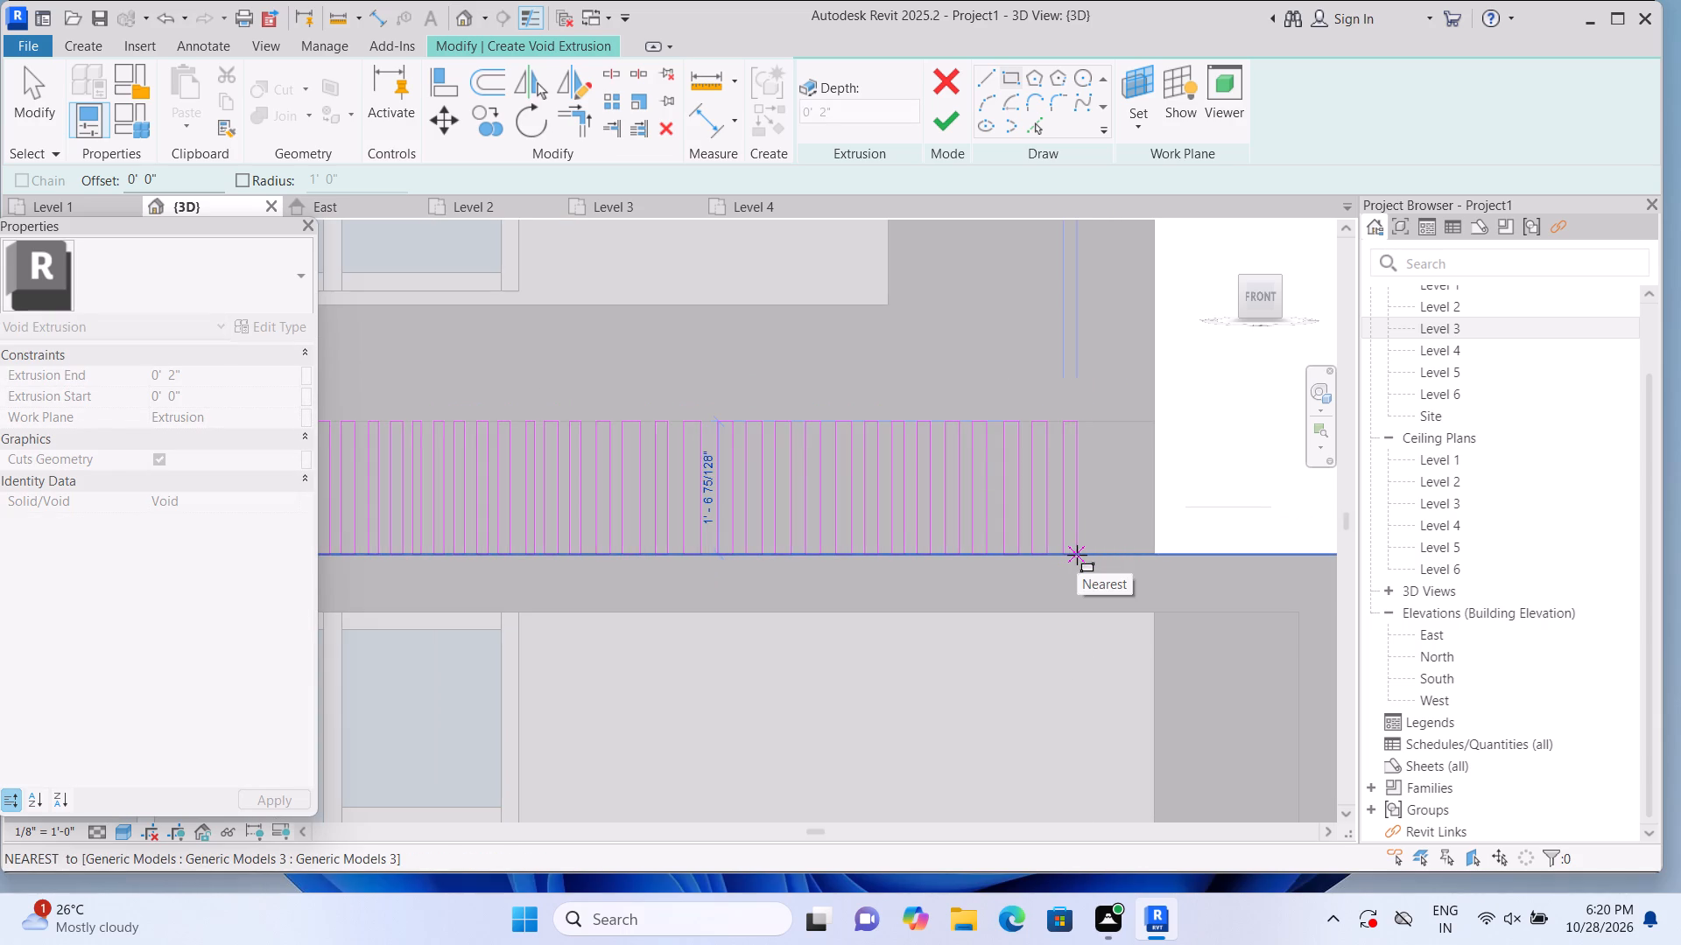
{"action": "left_click", "coordinate": [1077, 555]}
{"action": "left_click", "coordinate": [1093, 430]}
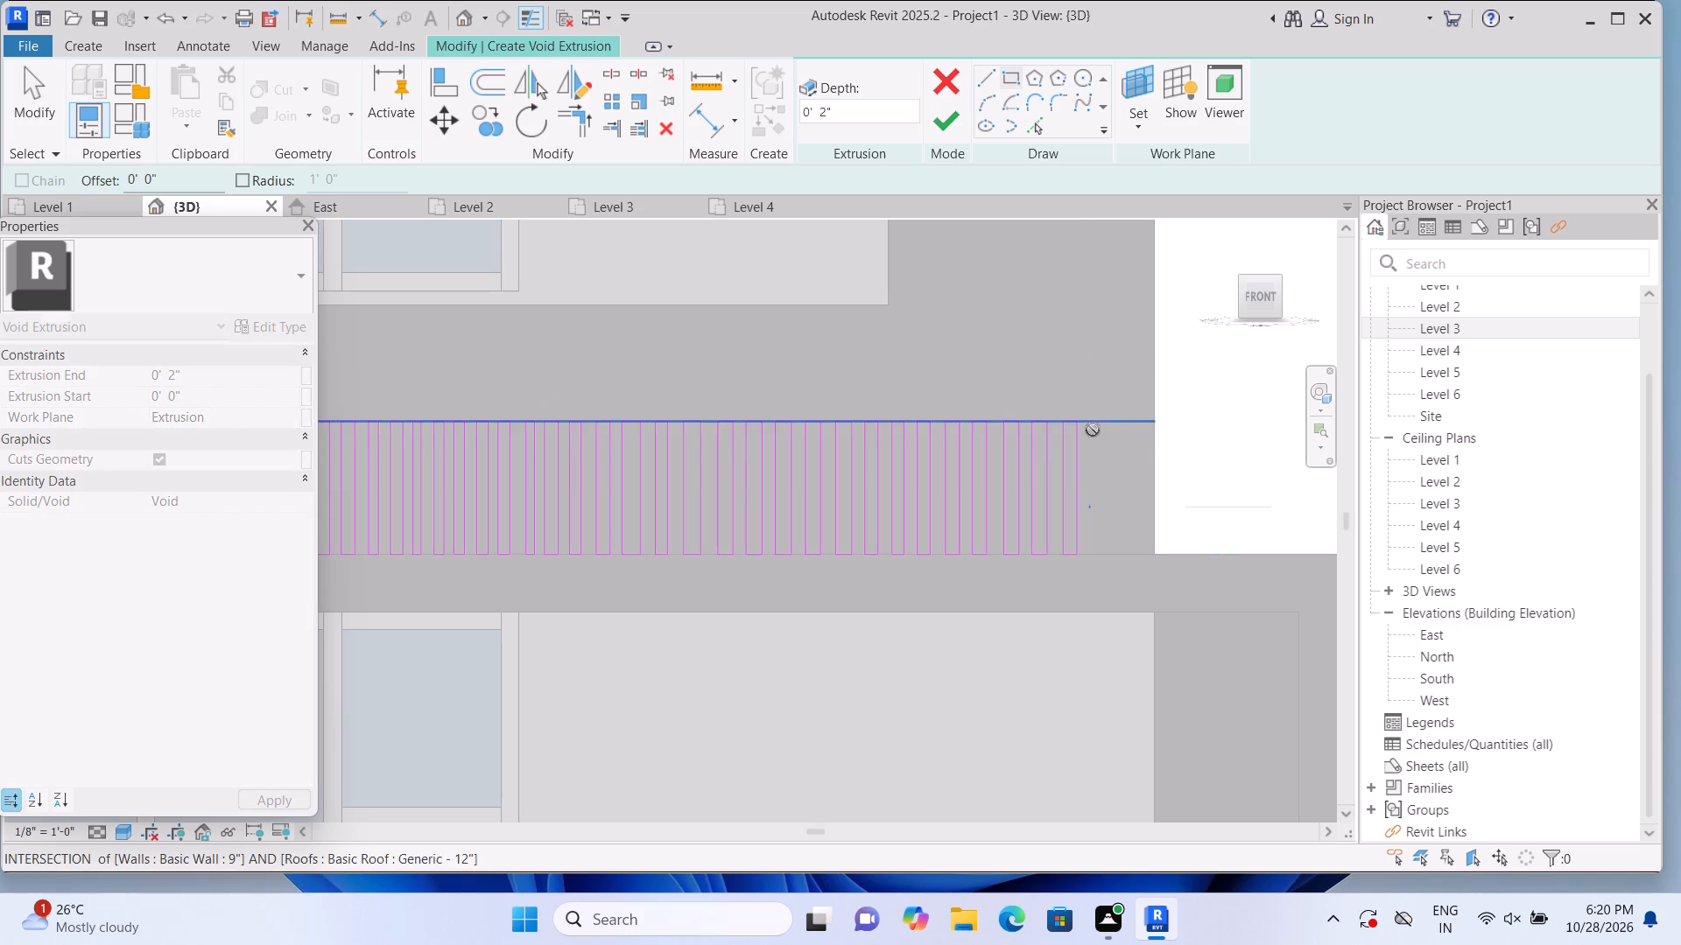
{"action": "left_click", "coordinate": [1102, 554]}
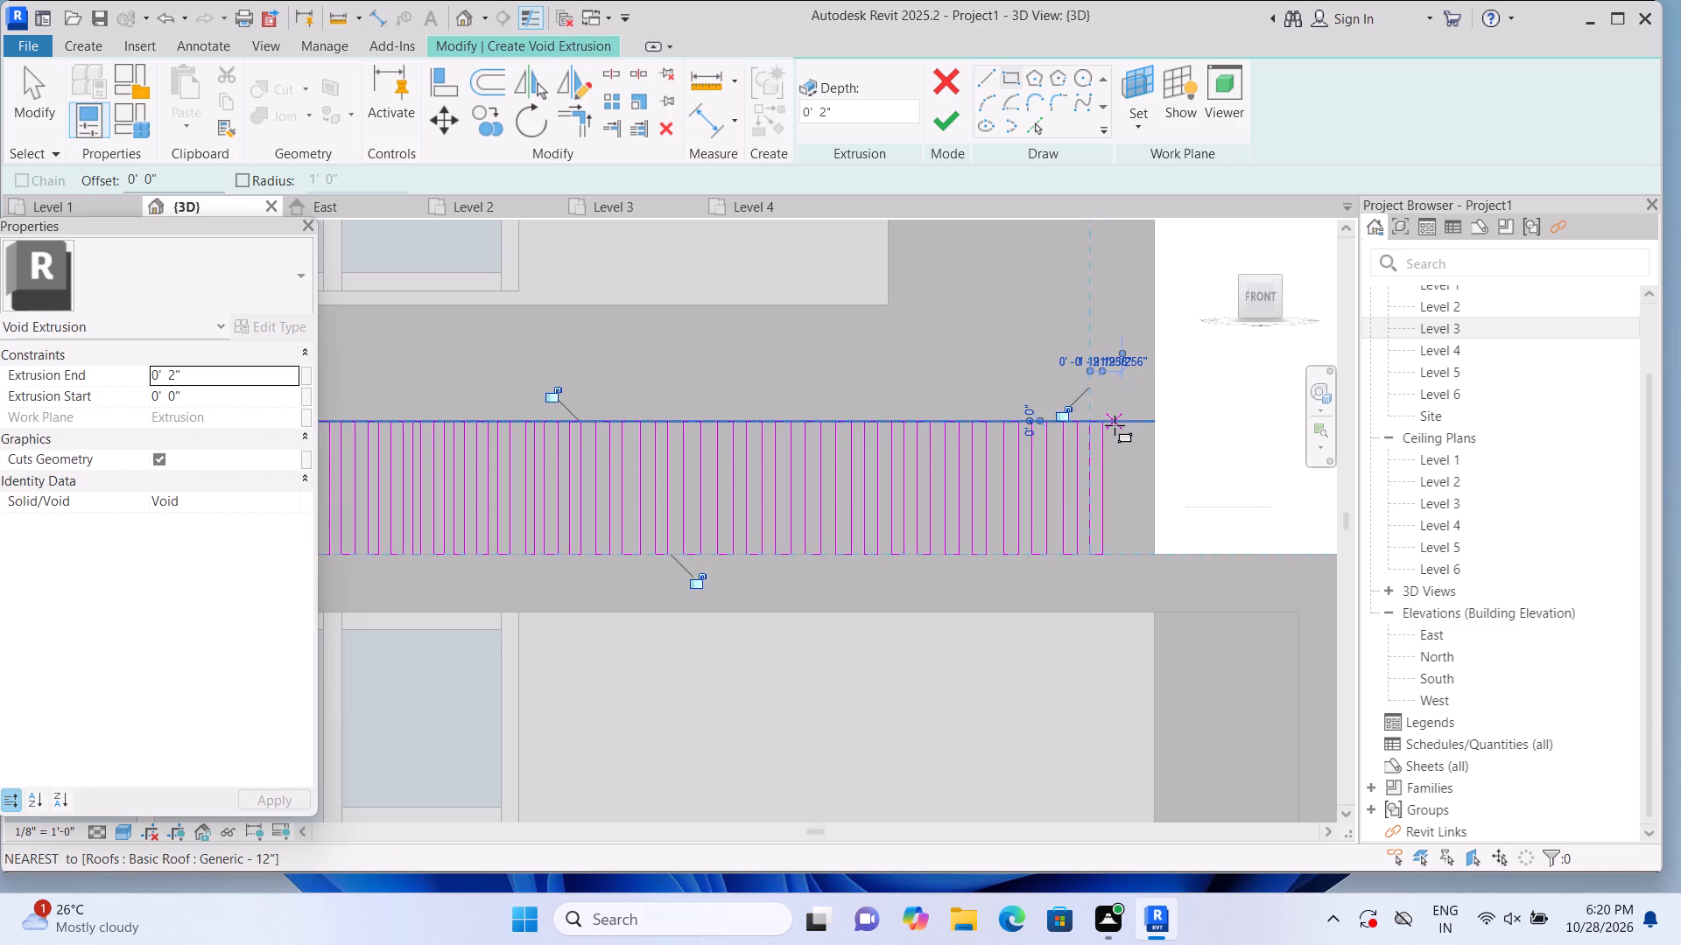
{"action": "left_click", "coordinate": [1115, 425]}
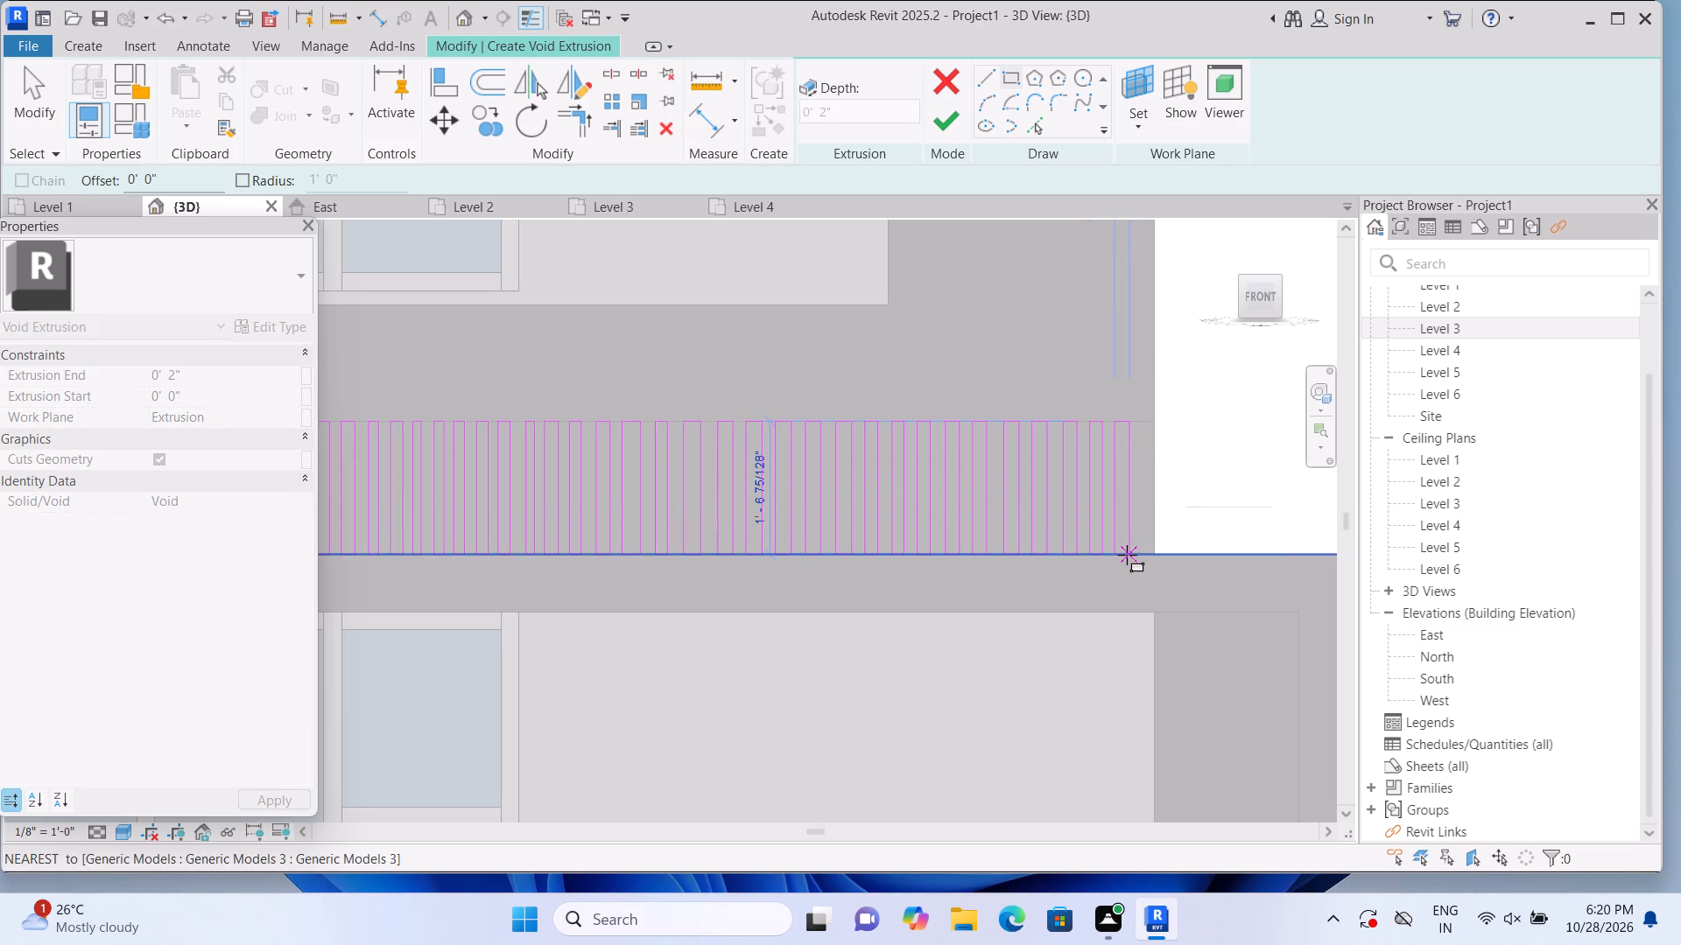
{"action": "left_click", "coordinate": [1126, 556]}
{"action": "scroll", "coordinate": [1140, 508], "scroll_direction": "up", "scroll_amount": 1}
{"action": "scroll", "coordinate": [1132, 438], "scroll_direction": "up", "scroll_amount": 1}
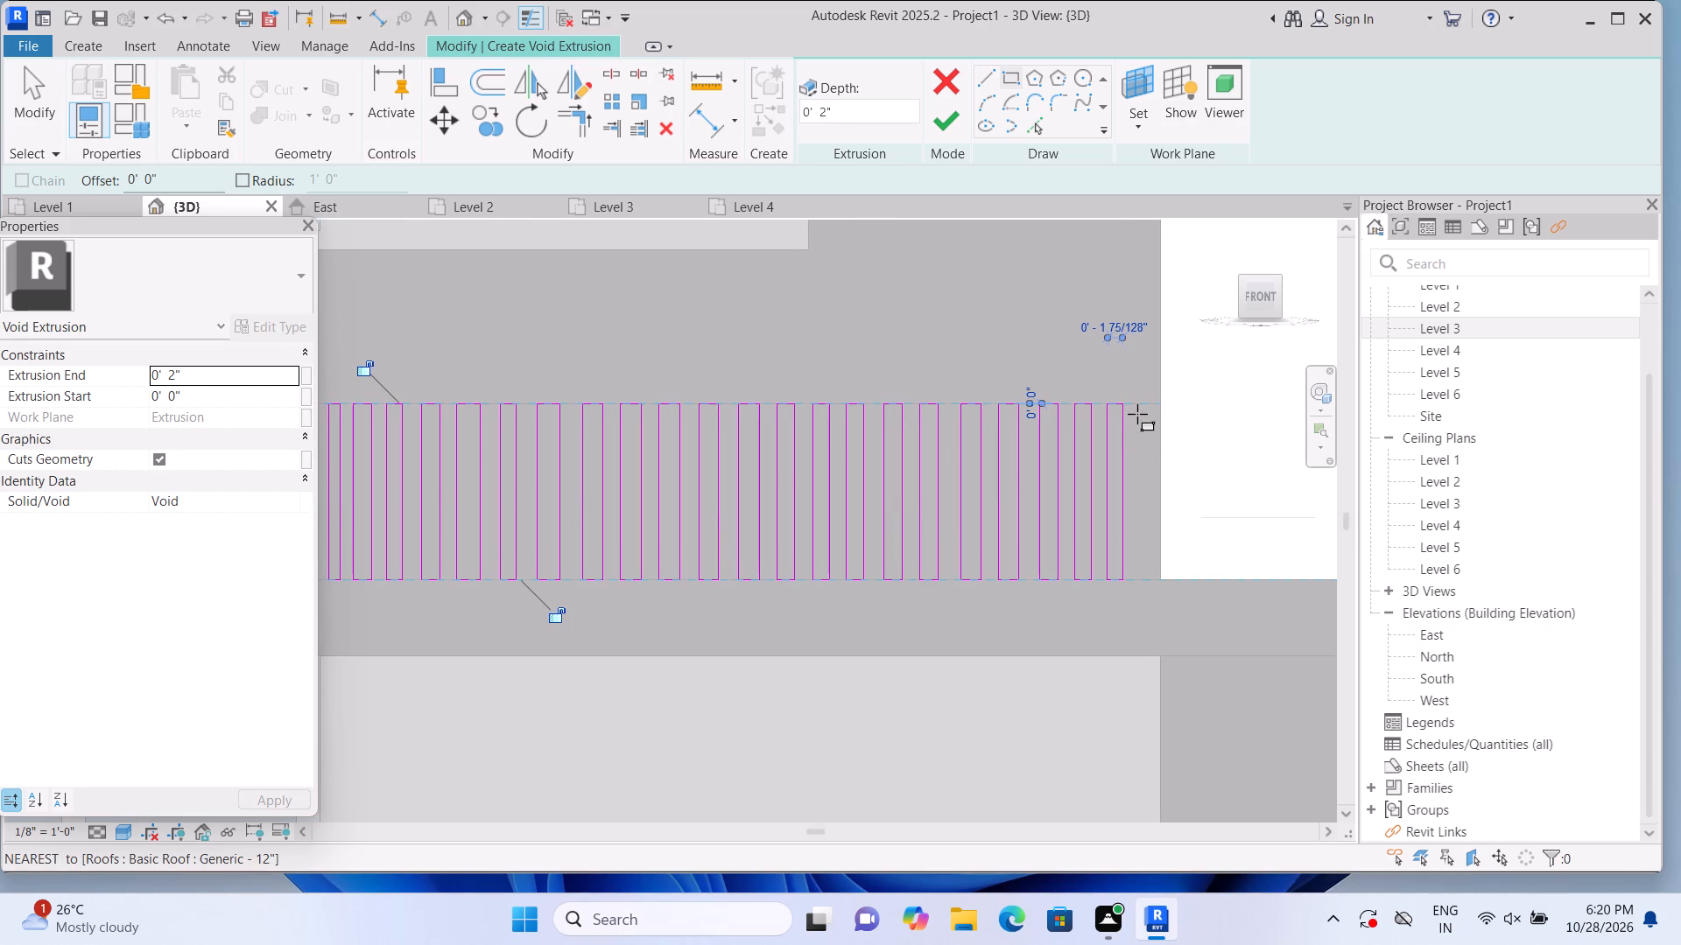
Sketch the last full-height rectangle of the row, about 0.9" wide, beside the facade's outer corner.
{"action": "left_click", "coordinate": [1136, 409]}
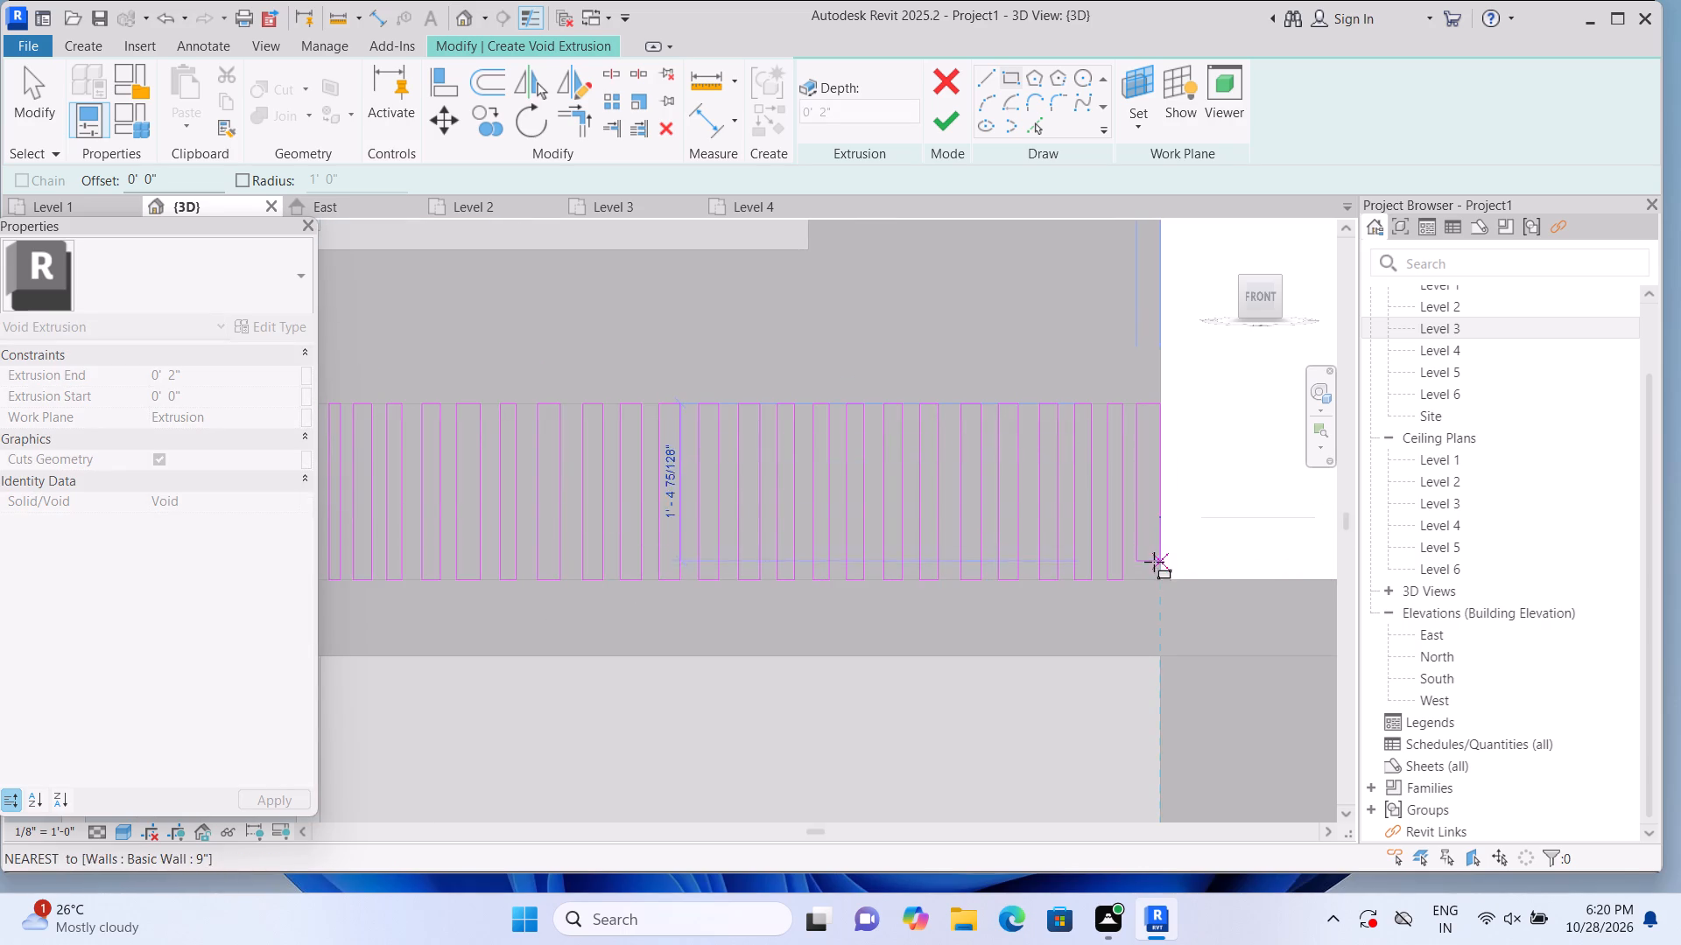
{"action": "left_click", "coordinate": [1145, 577]}
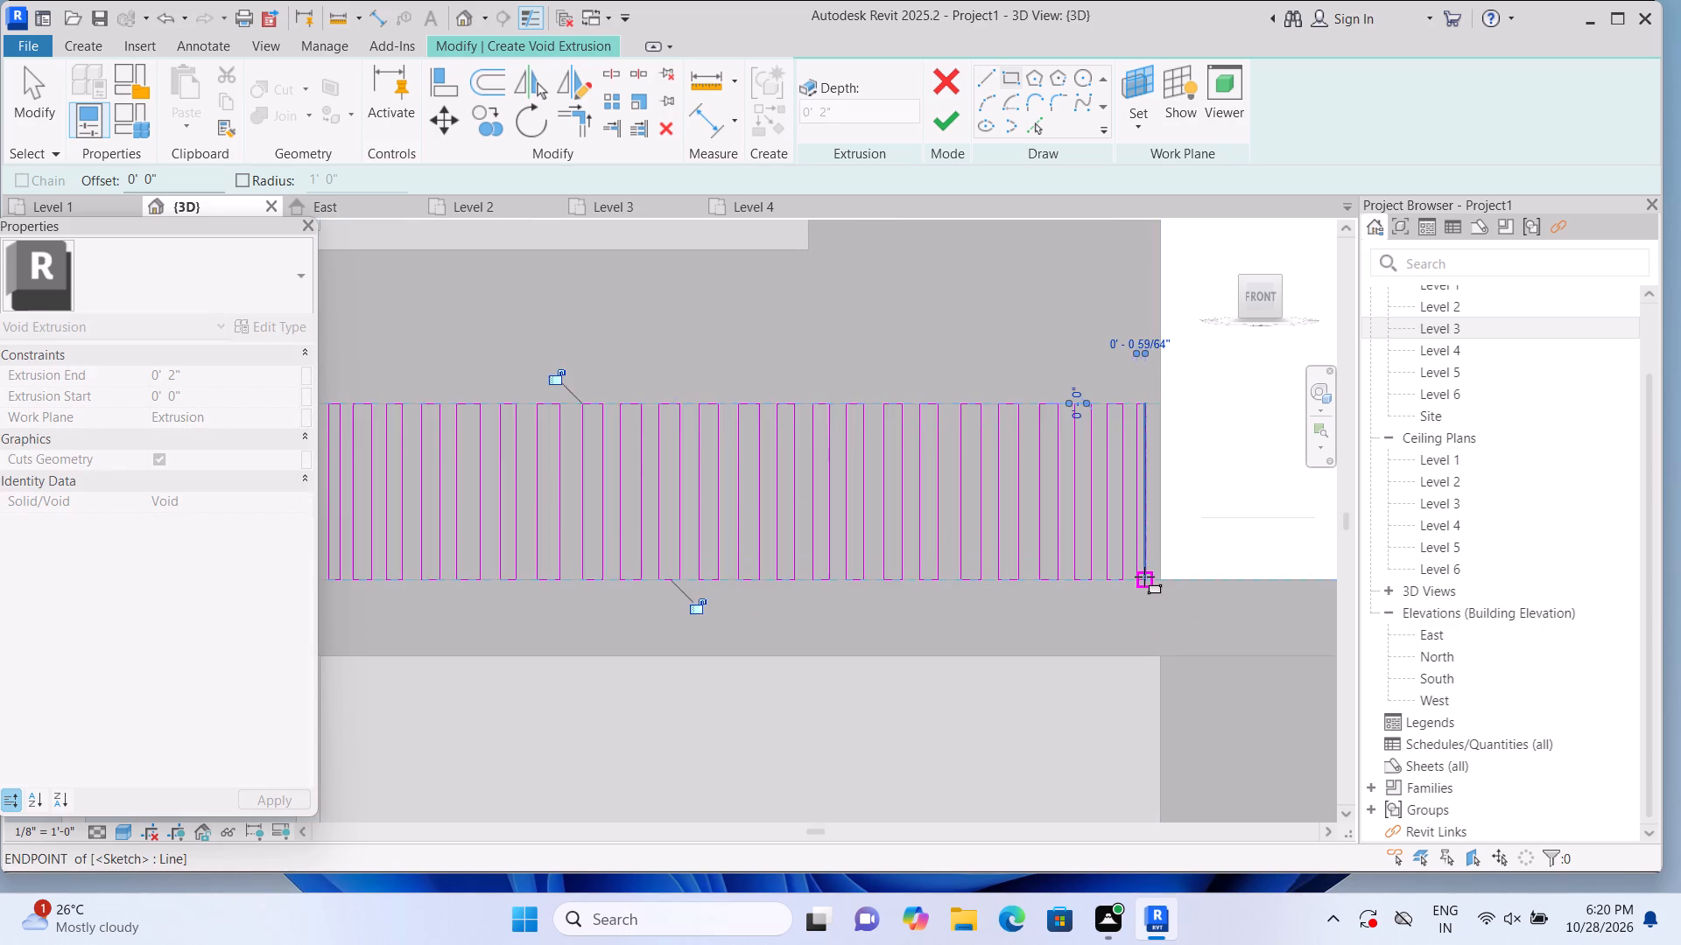
Set the void extrusion's end to 7" and finish the sketch to cut the grooves into the band.
{"action": "scroll", "coordinate": [1144, 577], "scroll_direction": "down", "scroll_amount": 5}
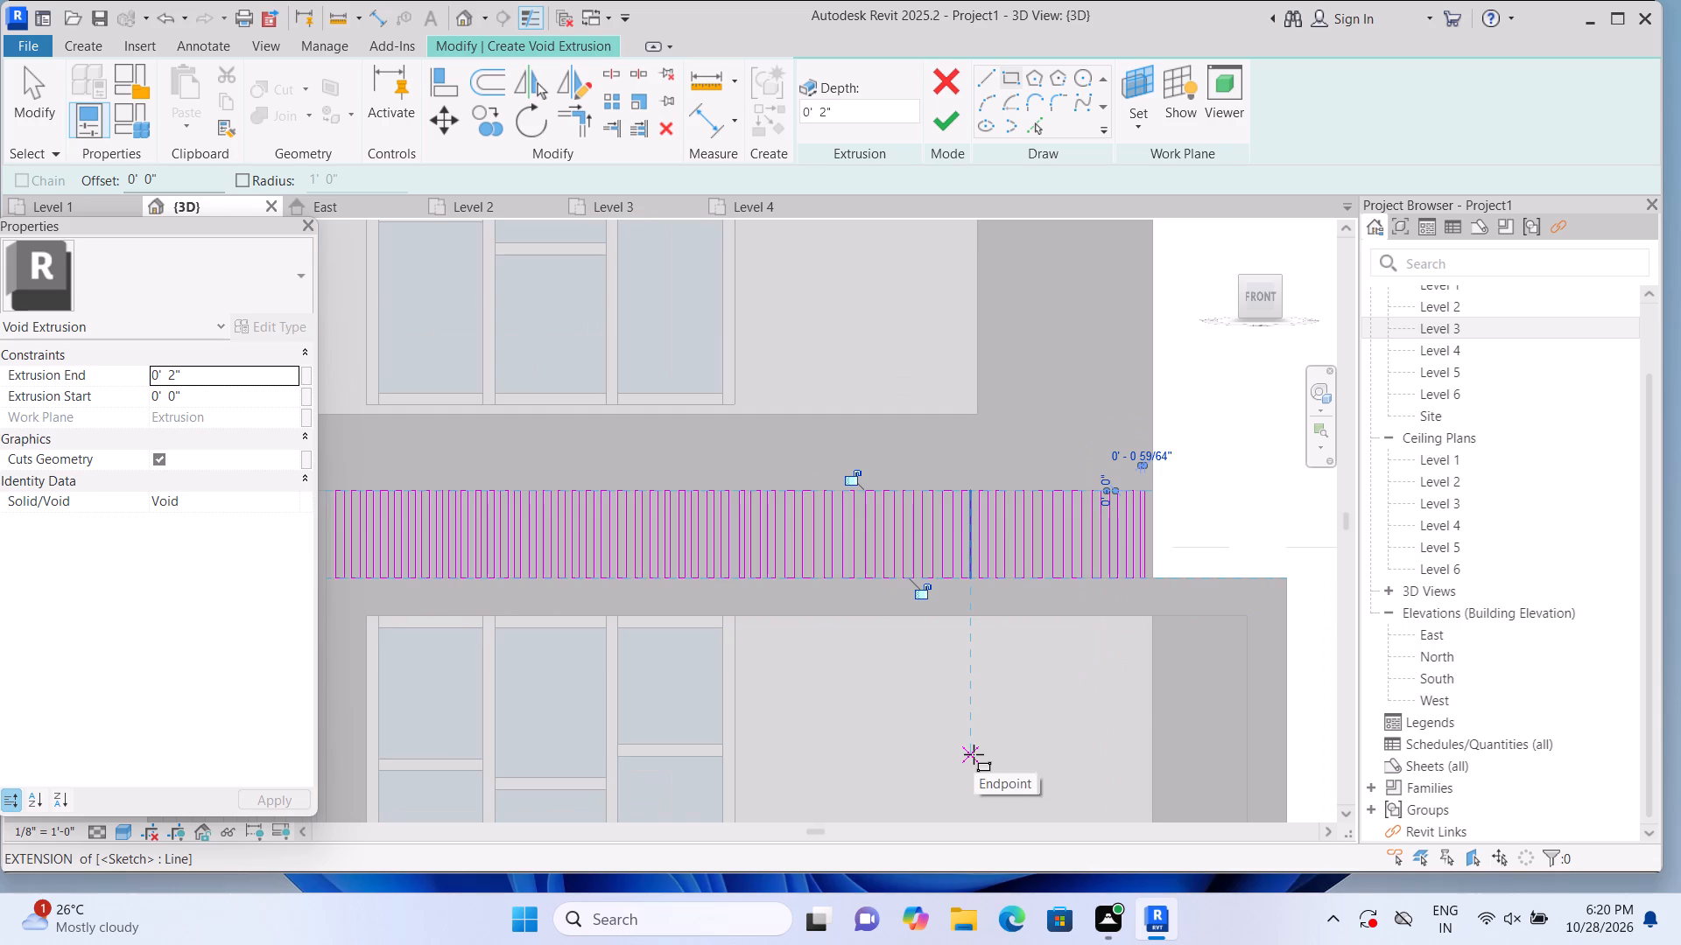
{"action": "scroll", "coordinate": [981, 736], "scroll_direction": "down", "scroll_amount": 1}
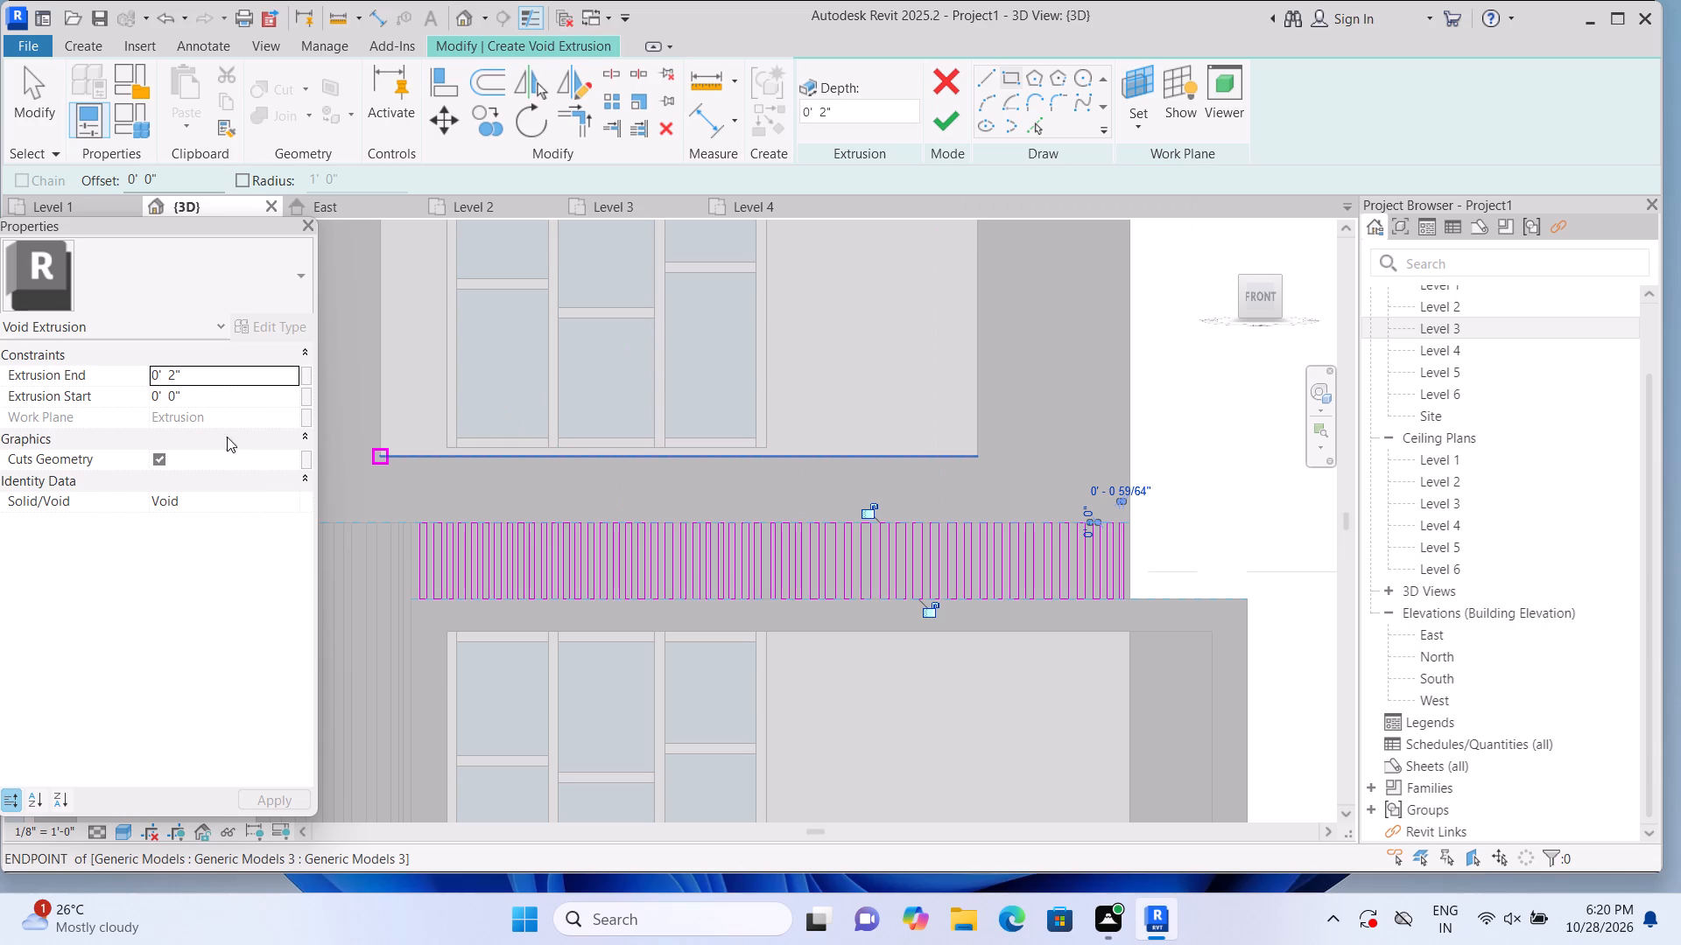
{"action": "left_click", "coordinate": [239, 378]}
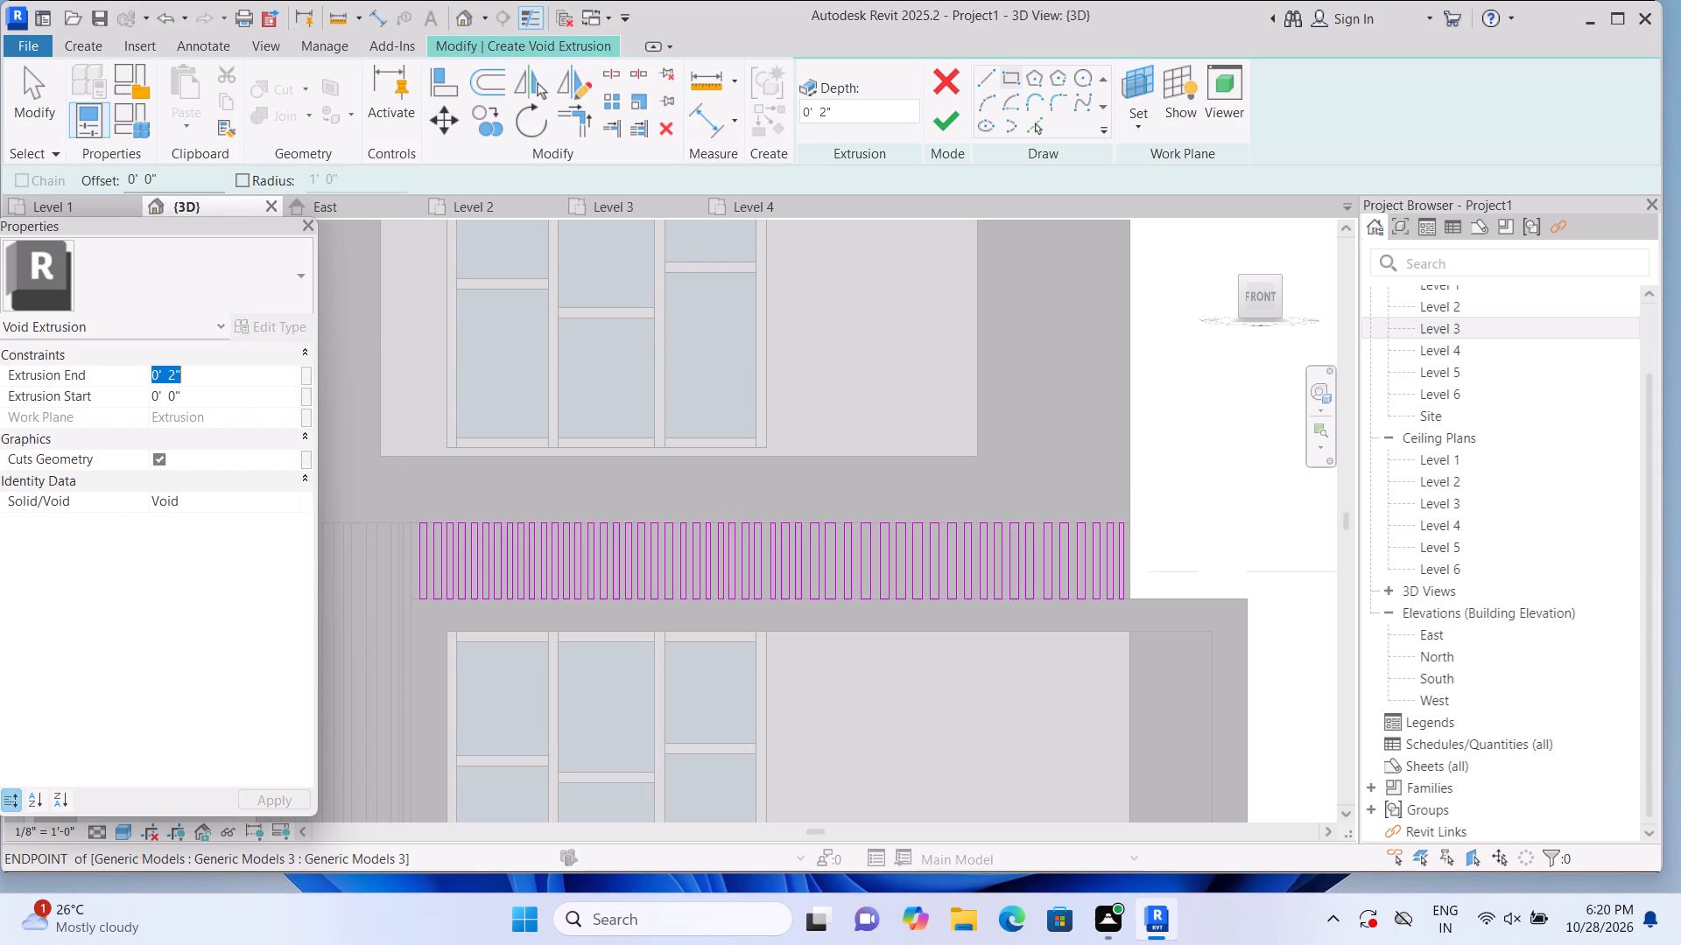
{"action": "key", "text": "BackSpace"}
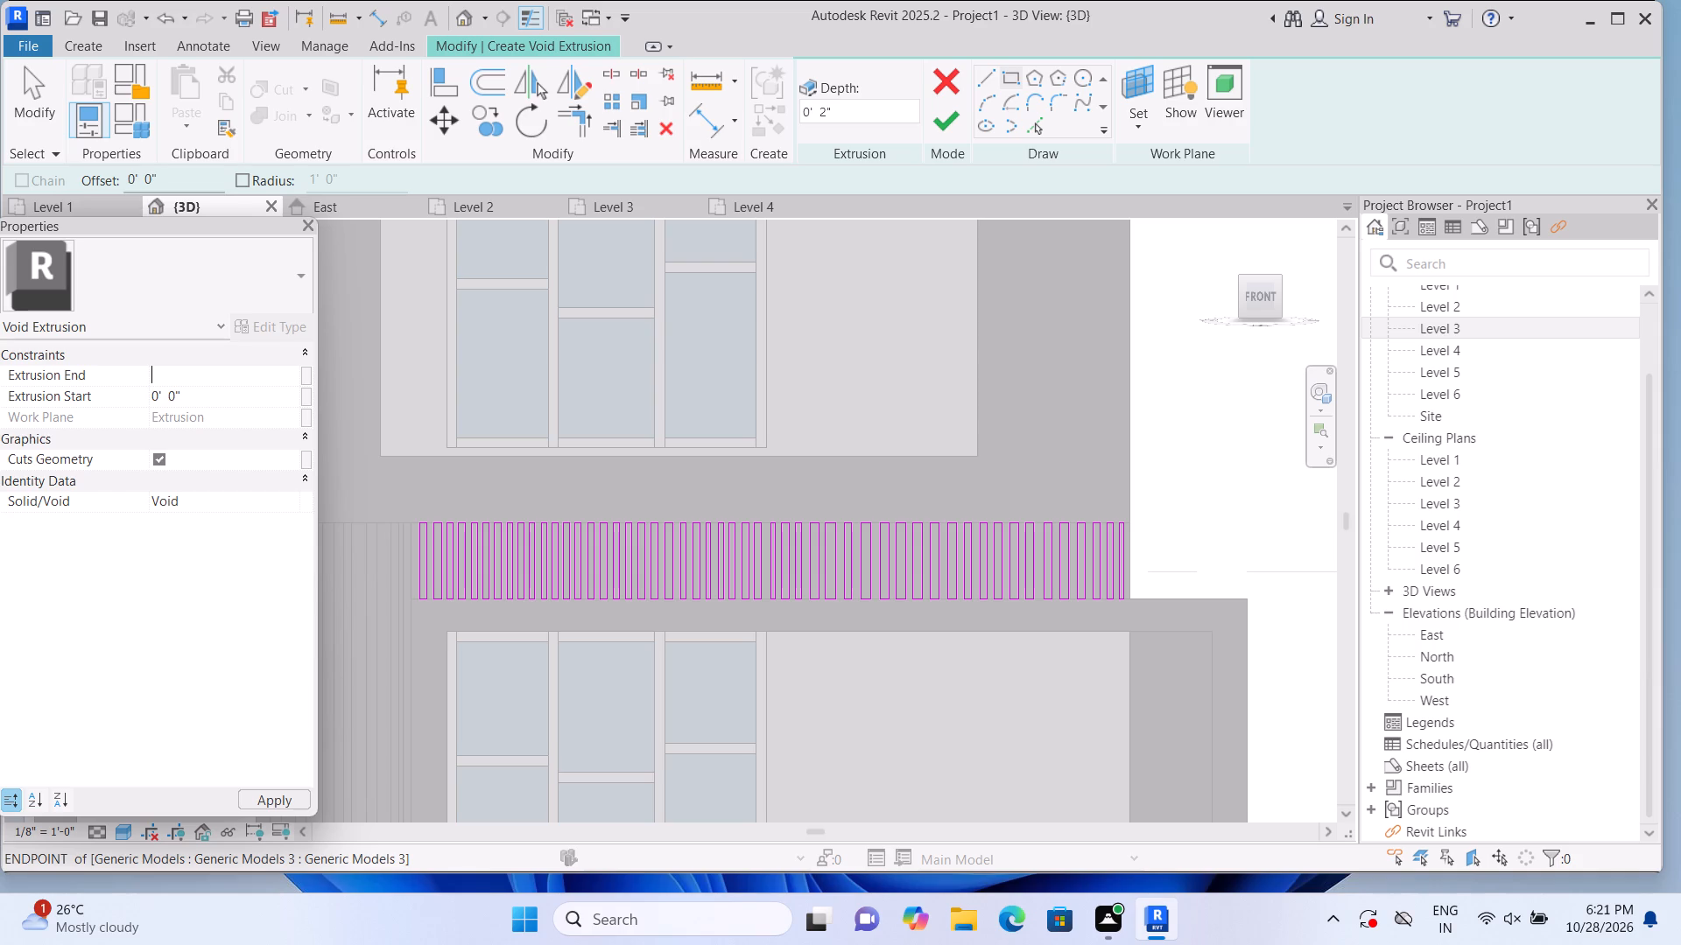
{"action": "type", "text": "7\""}
{"action": "key", "text": "Return"}
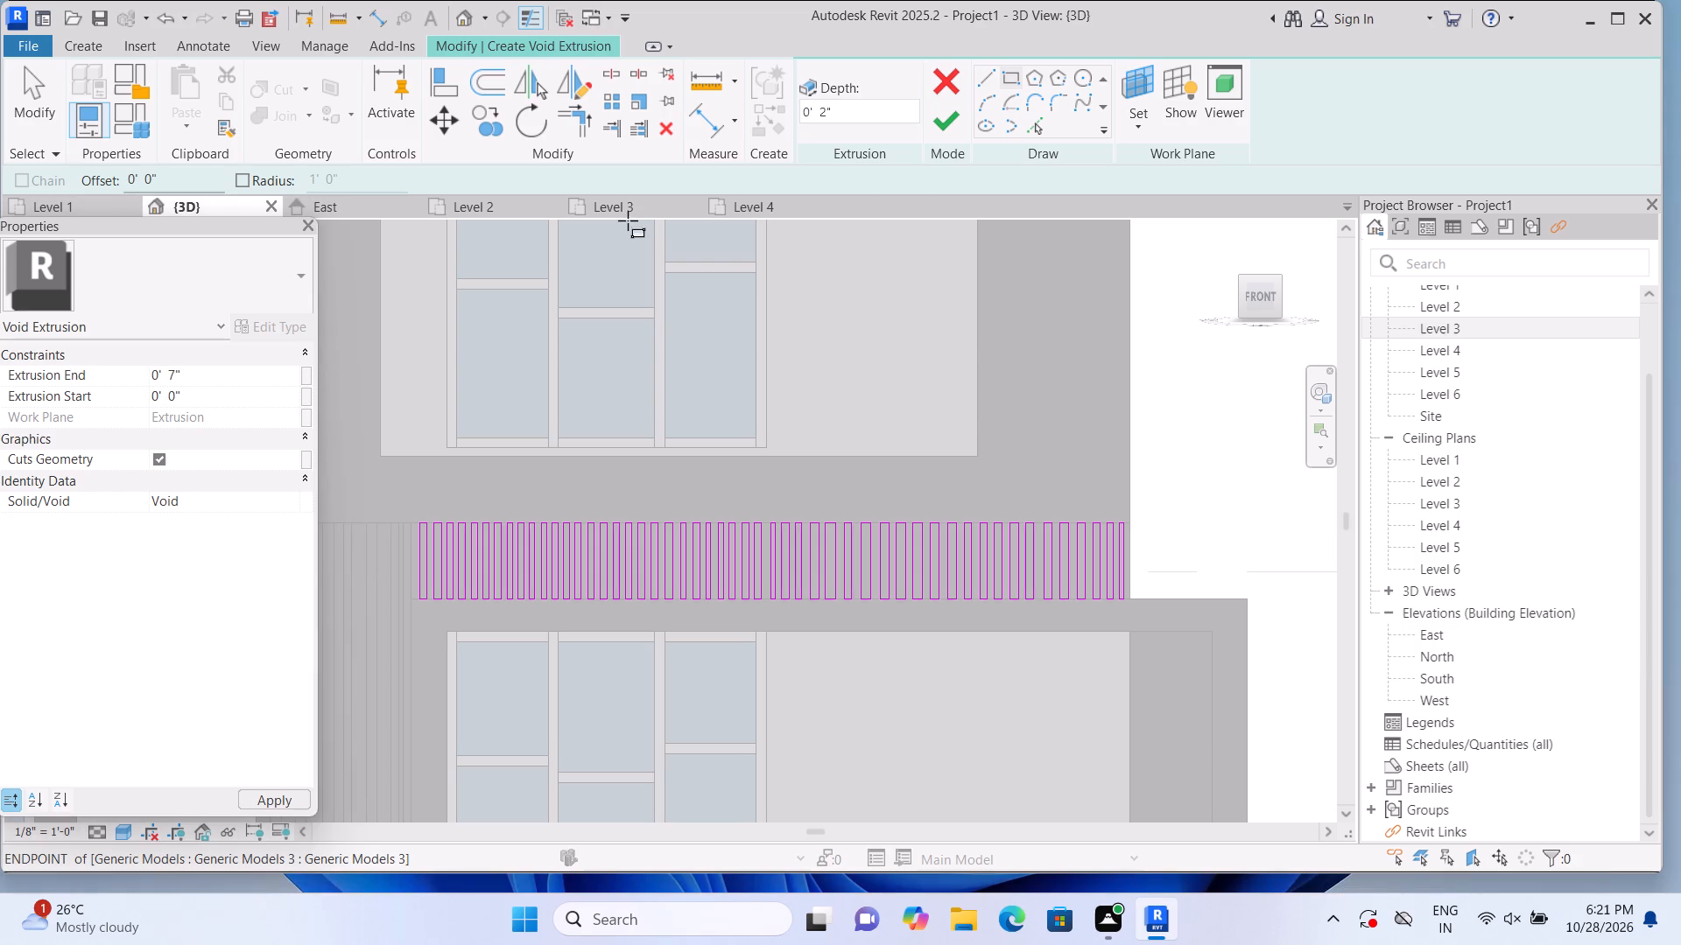
{"action": "left_click", "coordinate": [949, 122]}
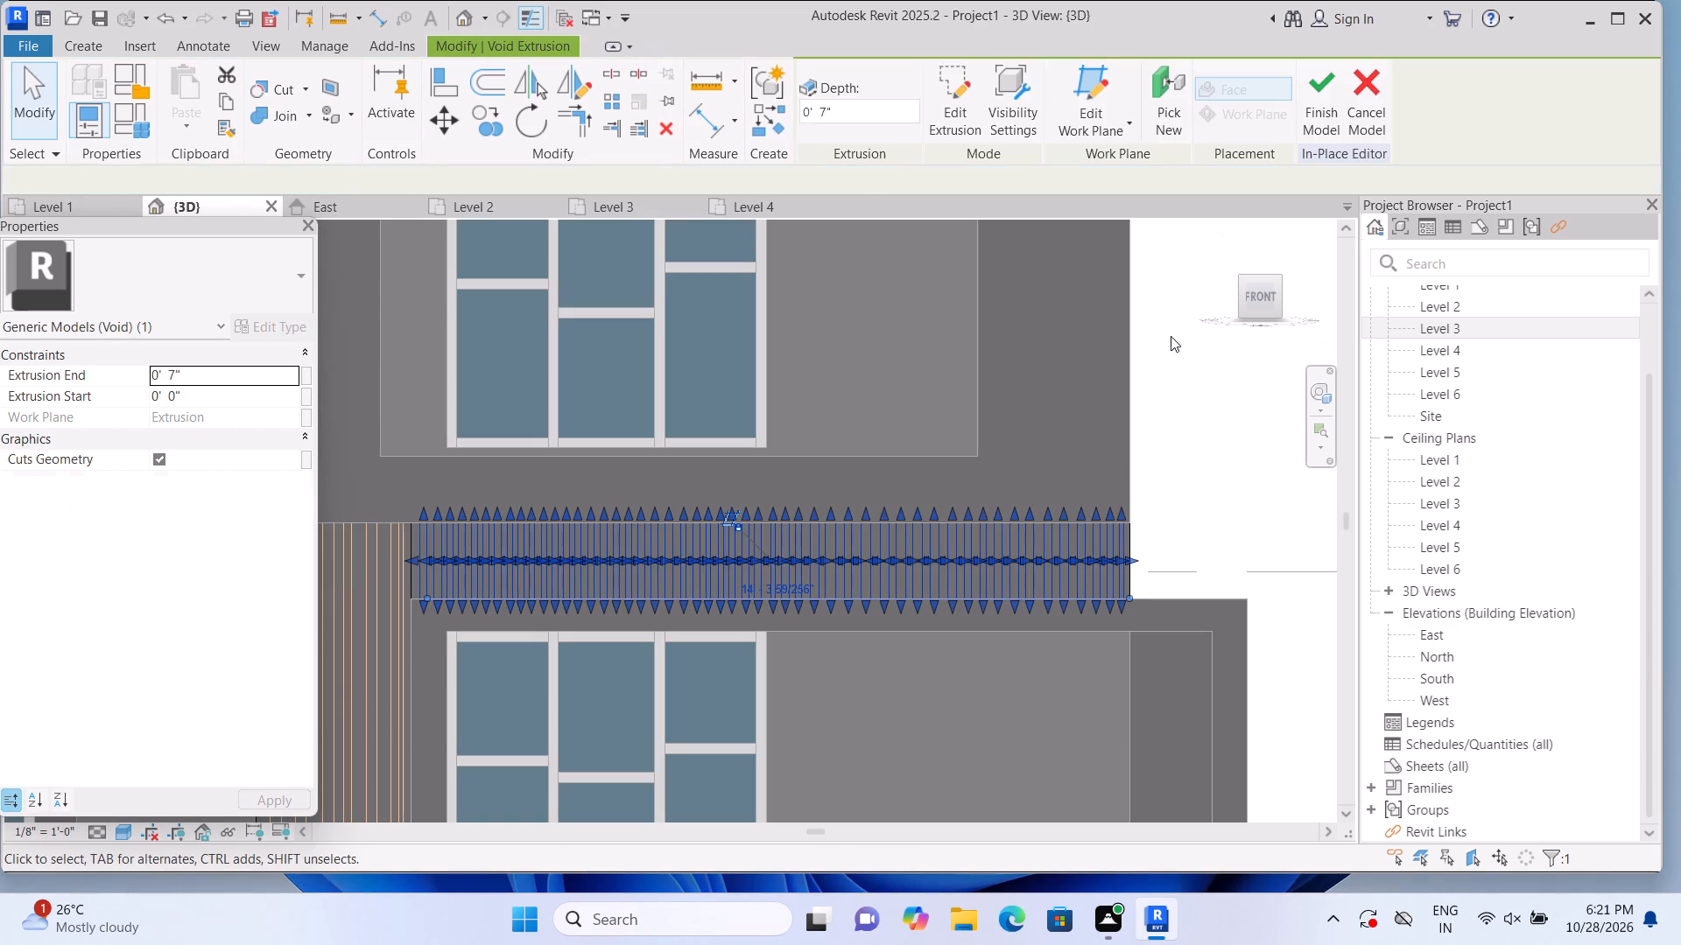
{"action": "left_click", "coordinate": [1215, 402]}
Examine the grooved band and the facade's outer corner in the default isometric 3D view.
{"action": "scroll", "coordinate": [1215, 402], "scroll_direction": "down", "scroll_amount": 3}
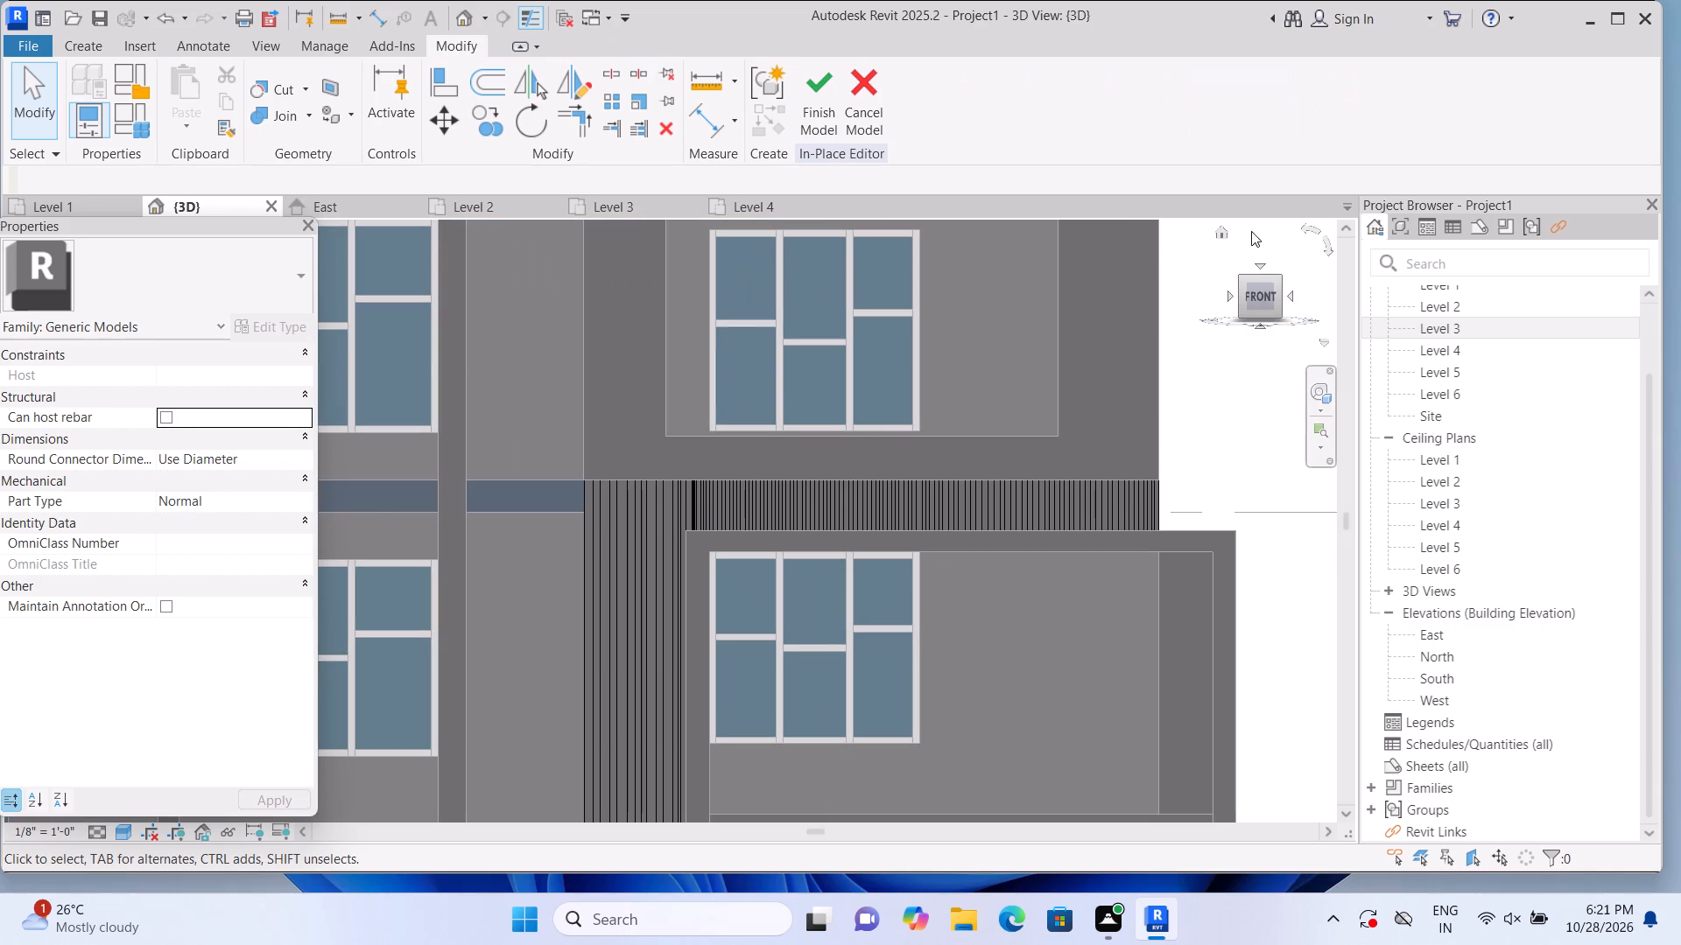
{"action": "left_click", "coordinate": [1221, 234]}
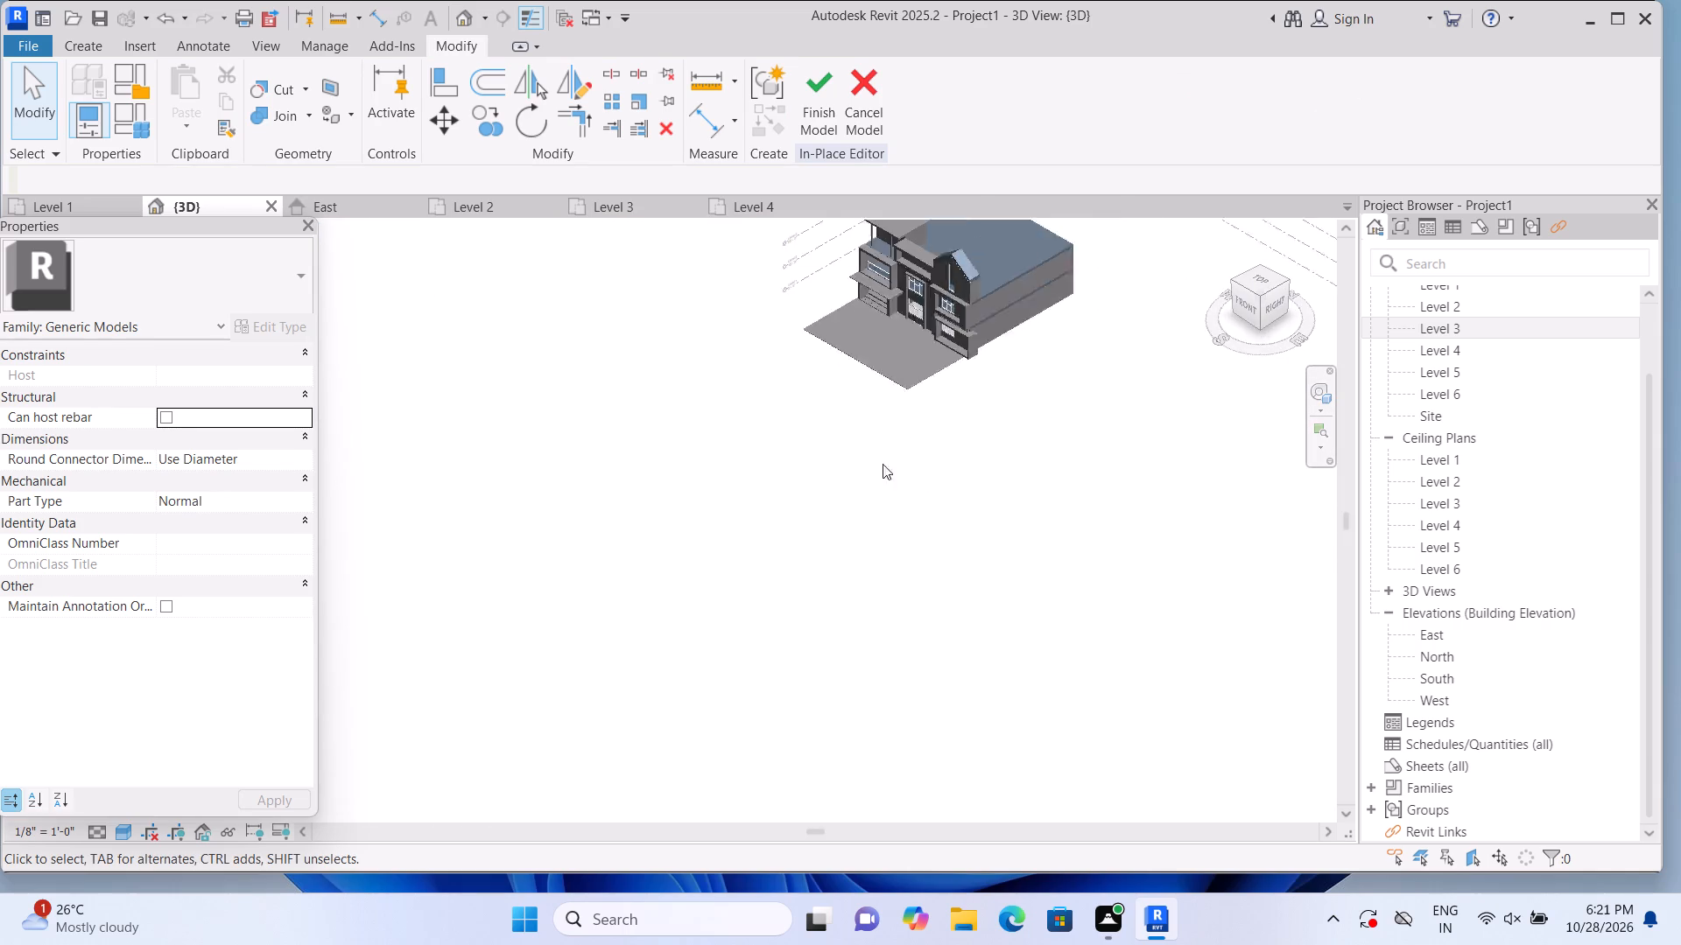
{"action": "scroll", "coordinate": [510, 619], "scroll_direction": "up", "scroll_amount": 9}
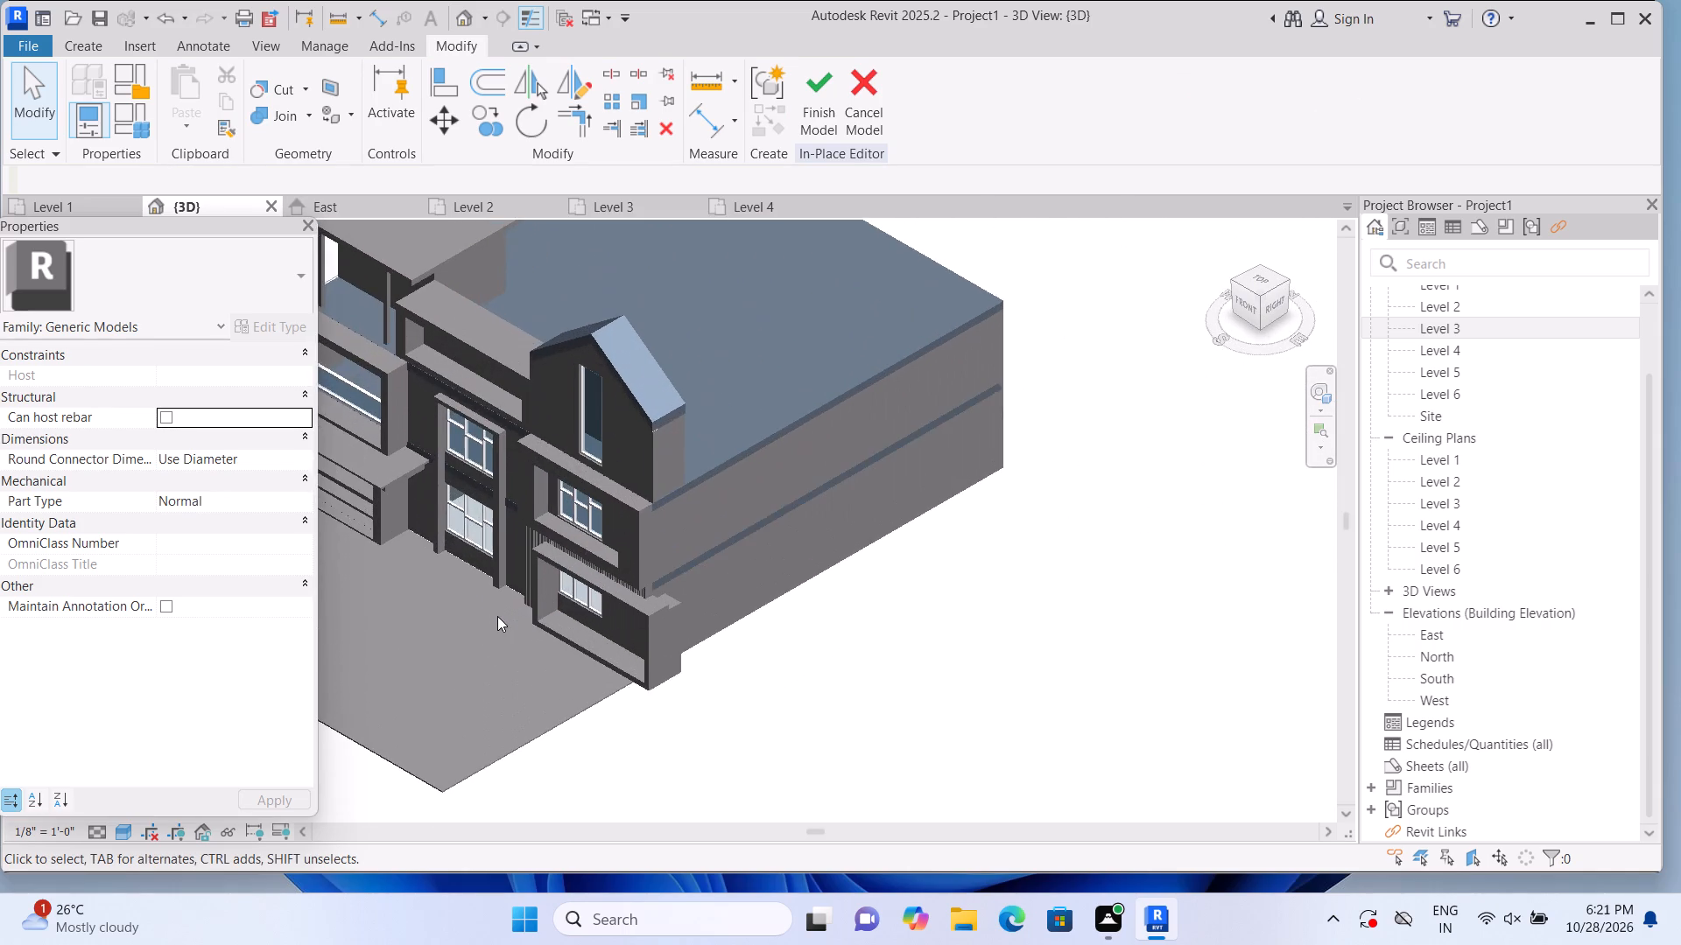
{"action": "scroll", "coordinate": [497, 613], "scroll_direction": "up", "scroll_amount": 5}
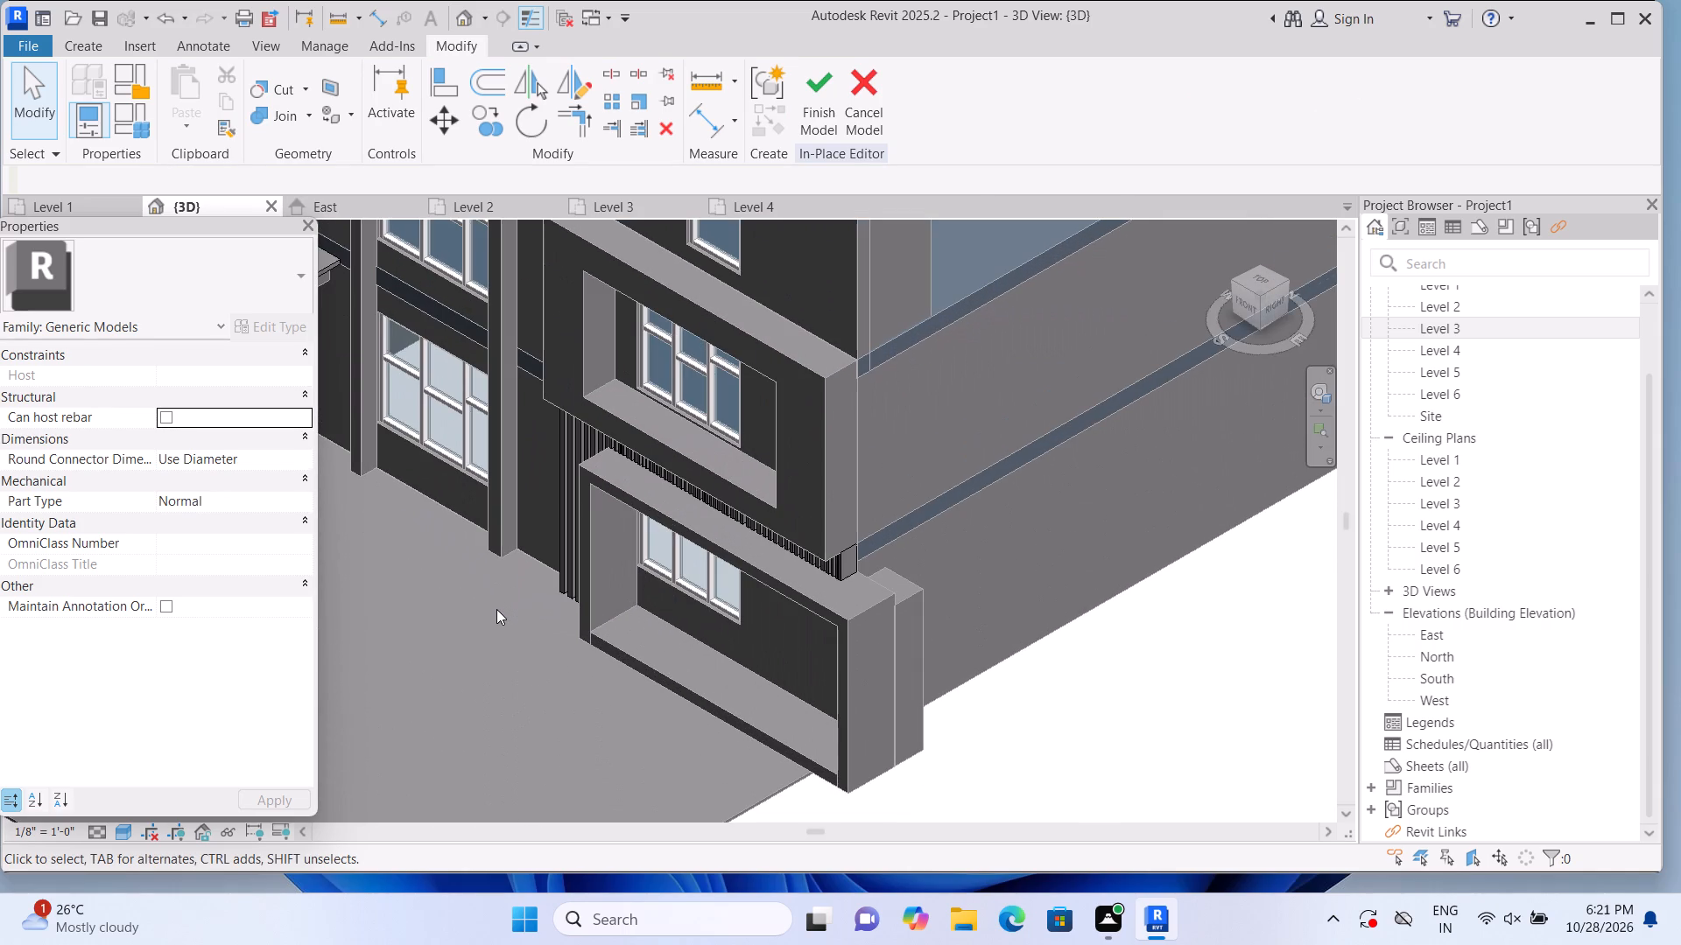
{"action": "scroll", "coordinate": [496, 609], "scroll_direction": "down", "scroll_amount": 2}
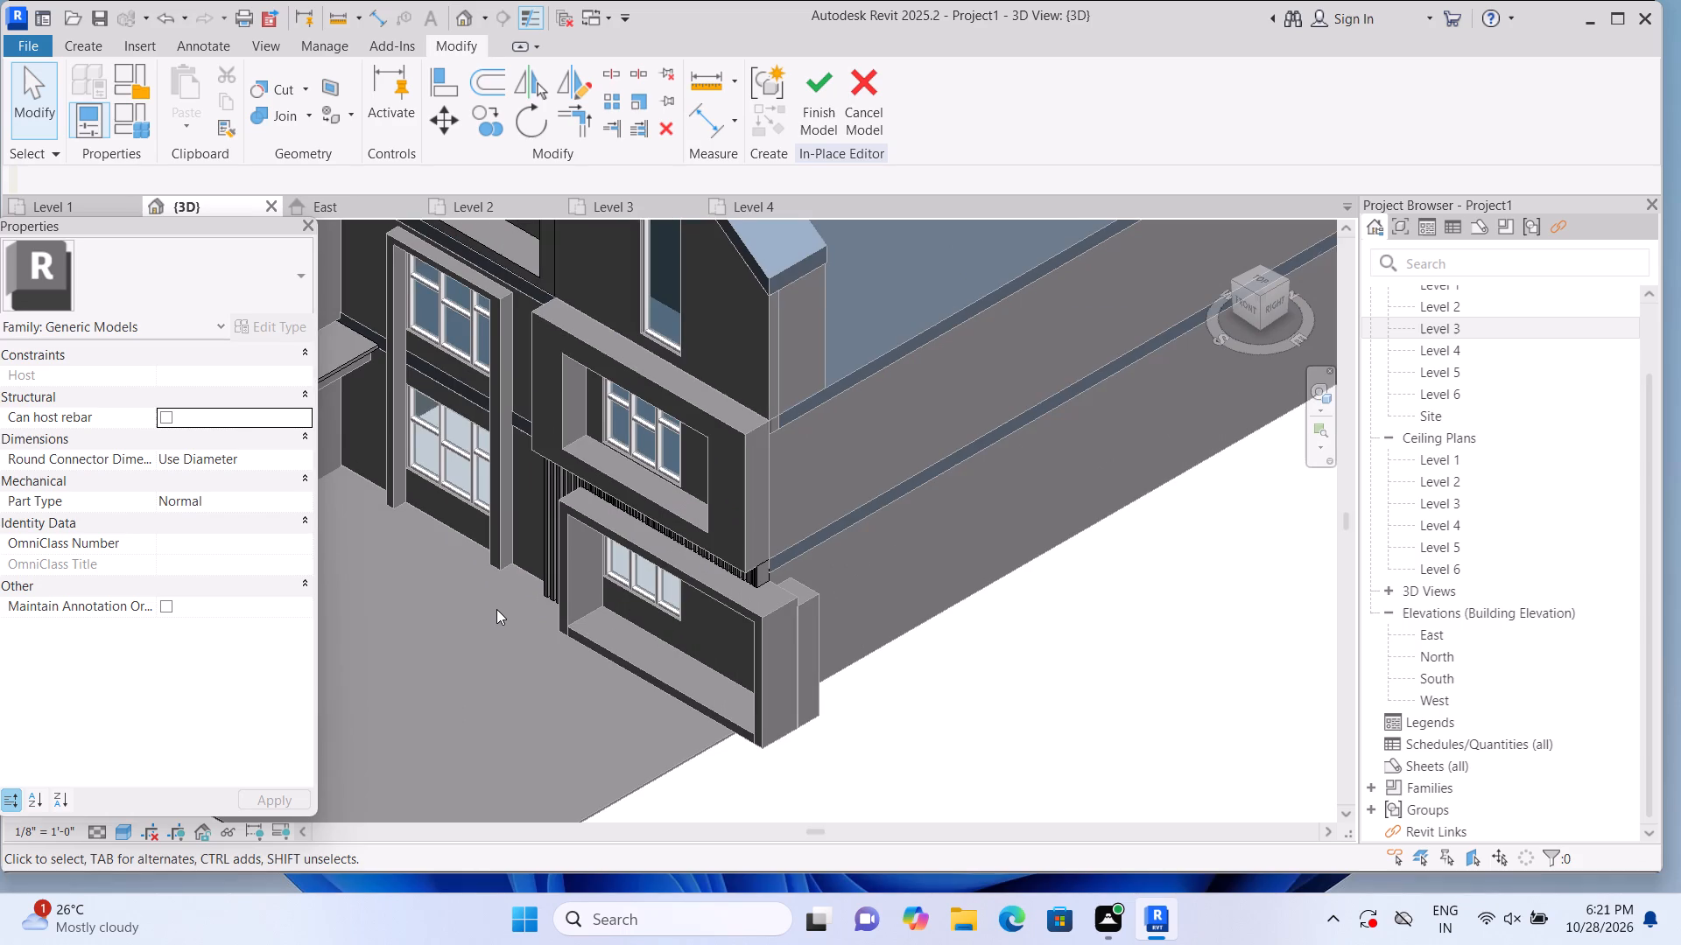
{"action": "scroll", "coordinate": [496, 609], "scroll_direction": "down", "scroll_amount": 3}
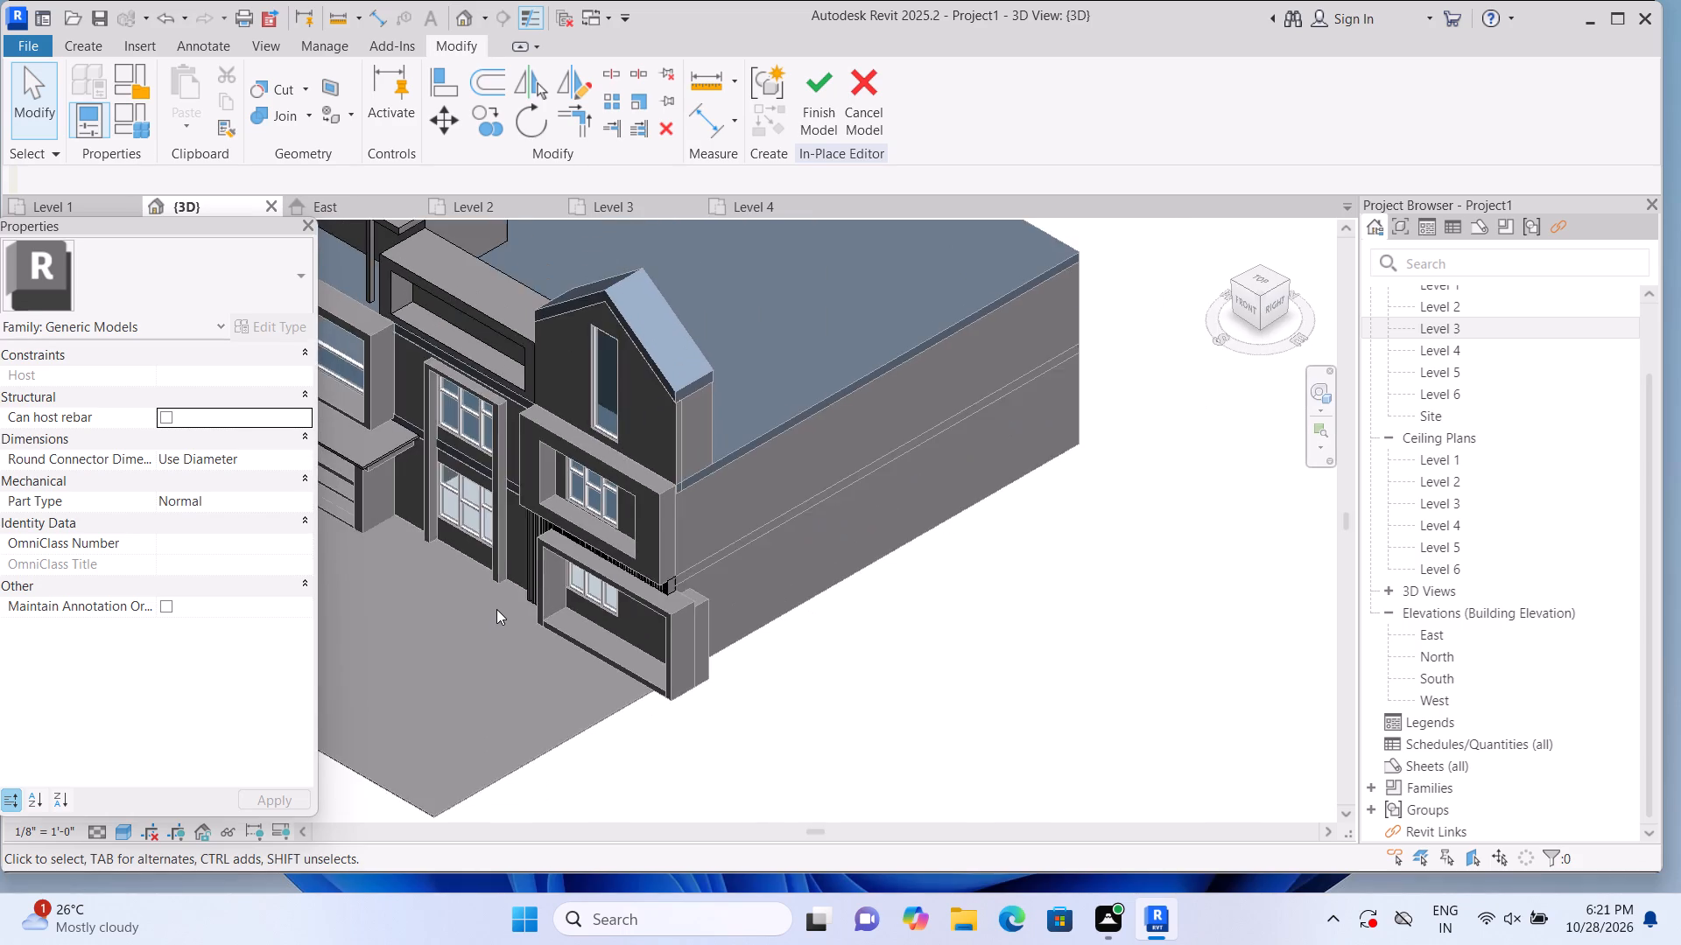
{"action": "scroll", "coordinate": [496, 609], "scroll_direction": "down", "scroll_amount": 2}
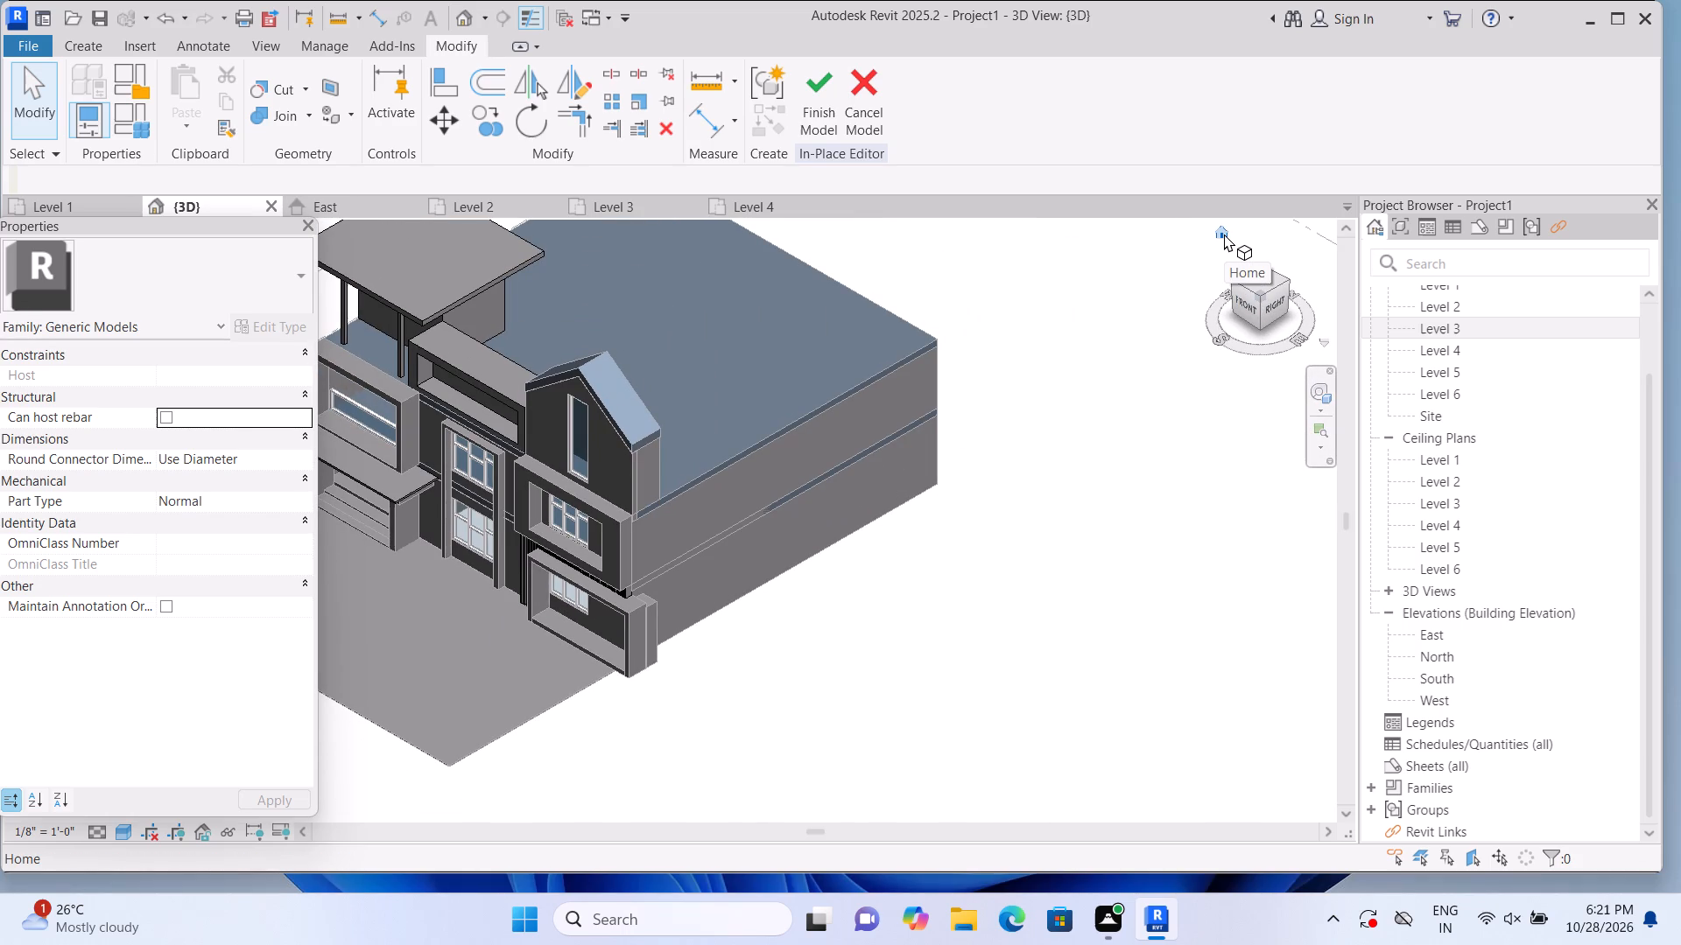
Review the whole front facade straight on, including the grooved band and the adjoining grooved wall strip.
{"action": "left_click", "coordinate": [1251, 303]}
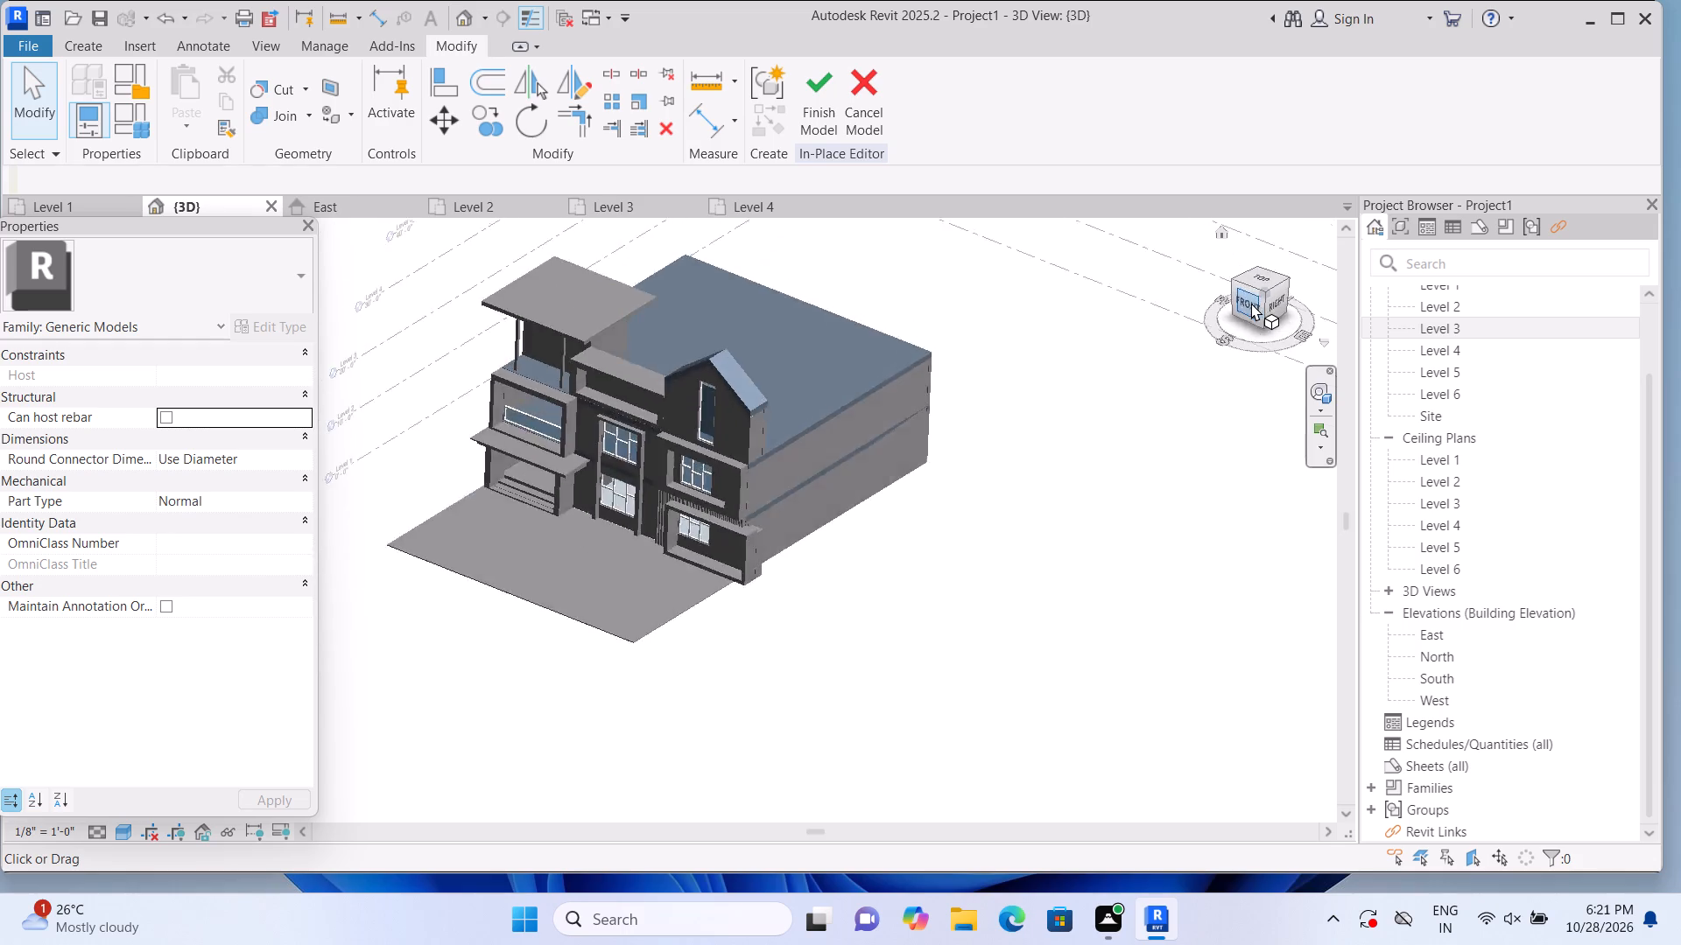
{"action": "scroll", "coordinate": [403, 595], "scroll_direction": "up", "scroll_amount": 5}
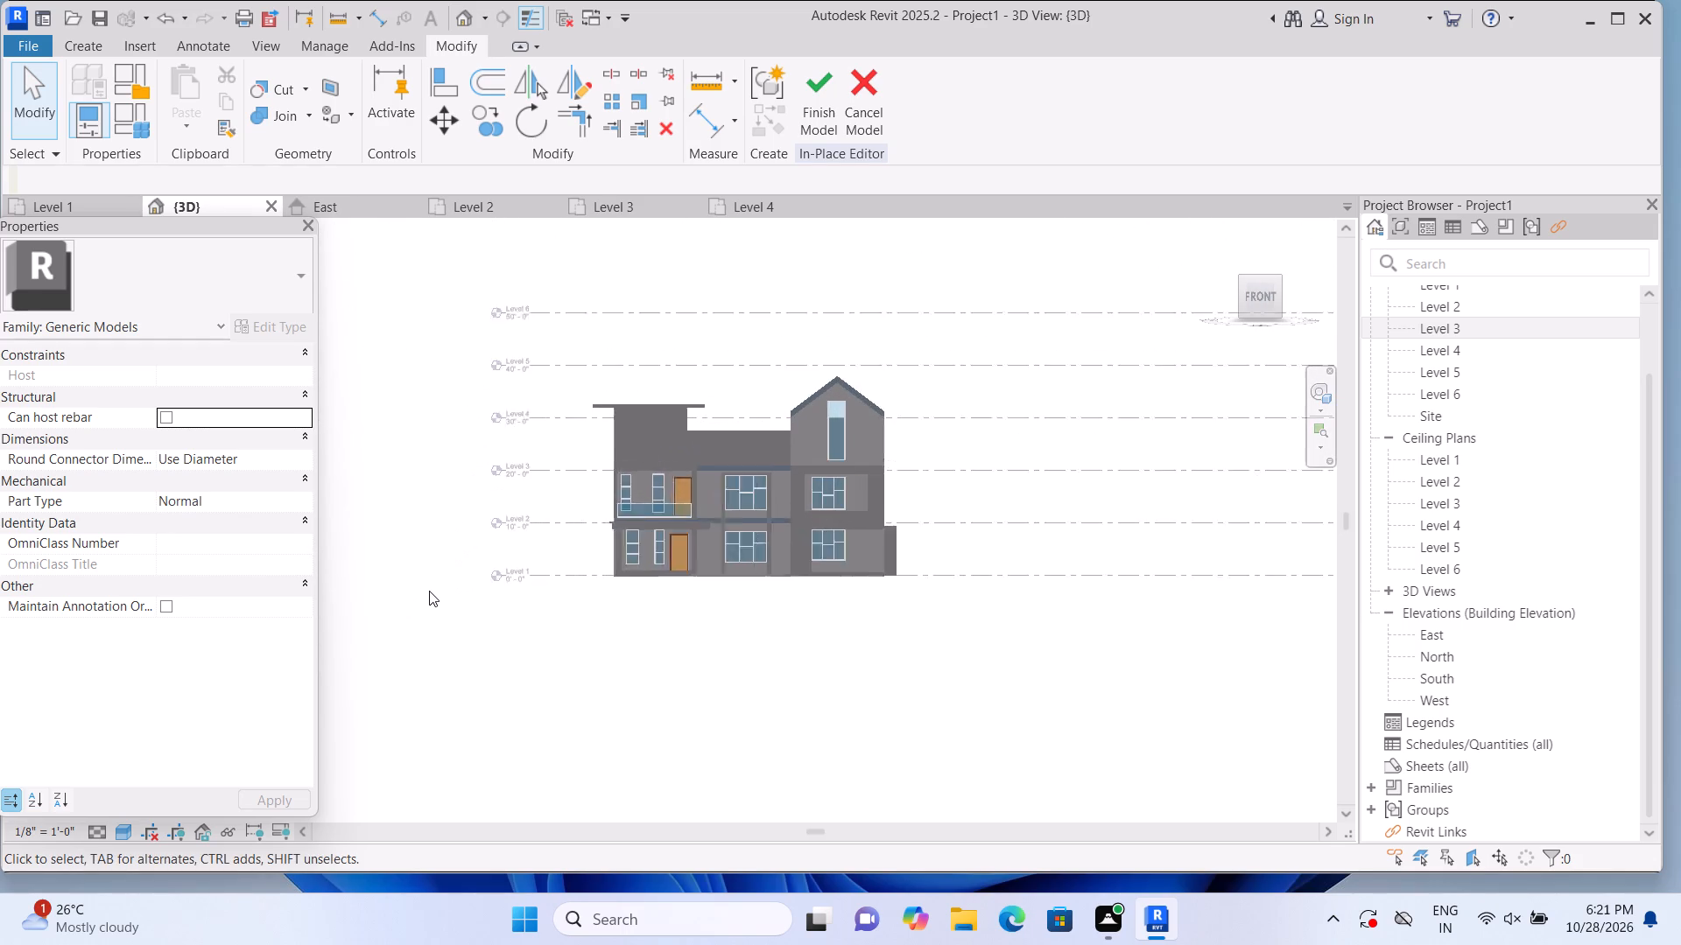
{"action": "scroll", "coordinate": [429, 591], "scroll_direction": "up", "scroll_amount": 1}
{"action": "middle_click_drag", "start_coordinate": [411, 583], "coordinate": [176, 605]}
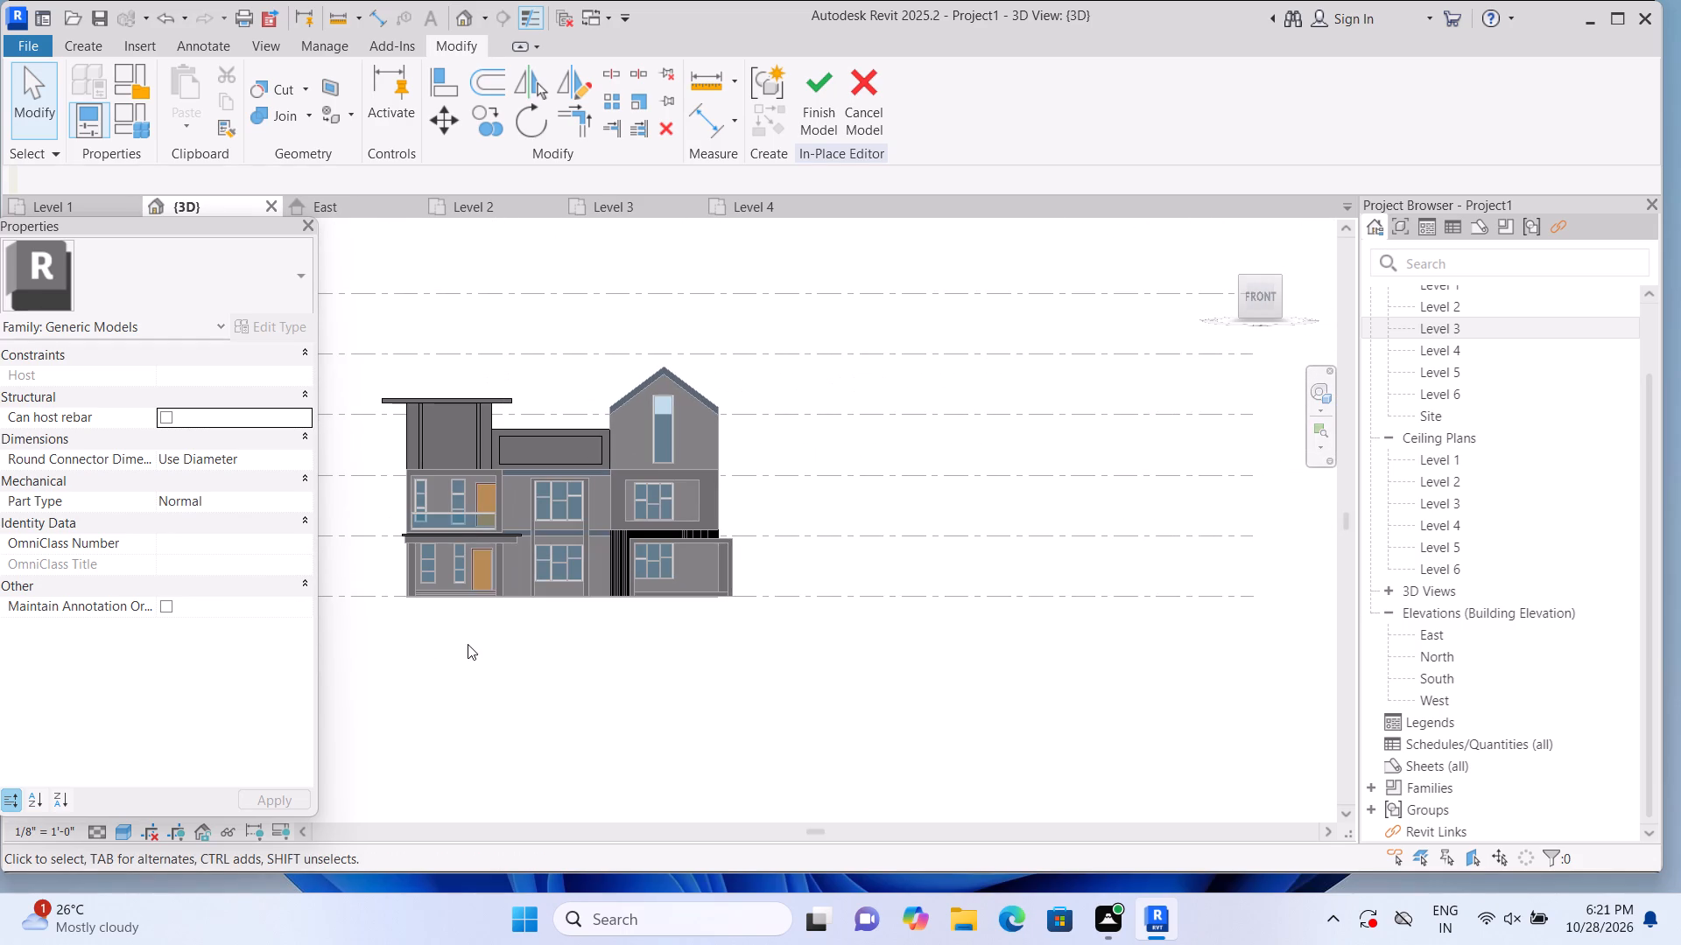
{"action": "middle_click_drag", "start_coordinate": [418, 630], "coordinate": [517, 643]}
{"action": "scroll", "coordinate": [517, 643], "scroll_direction": "up", "scroll_amount": 2}
{"action": "middle_click_drag", "start_coordinate": [508, 643], "coordinate": [489, 671]}
{"action": "scroll", "coordinate": [492, 671], "scroll_direction": "up", "scroll_amount": 2}
{"action": "middle_click_drag", "start_coordinate": [492, 671], "coordinate": [482, 718]}
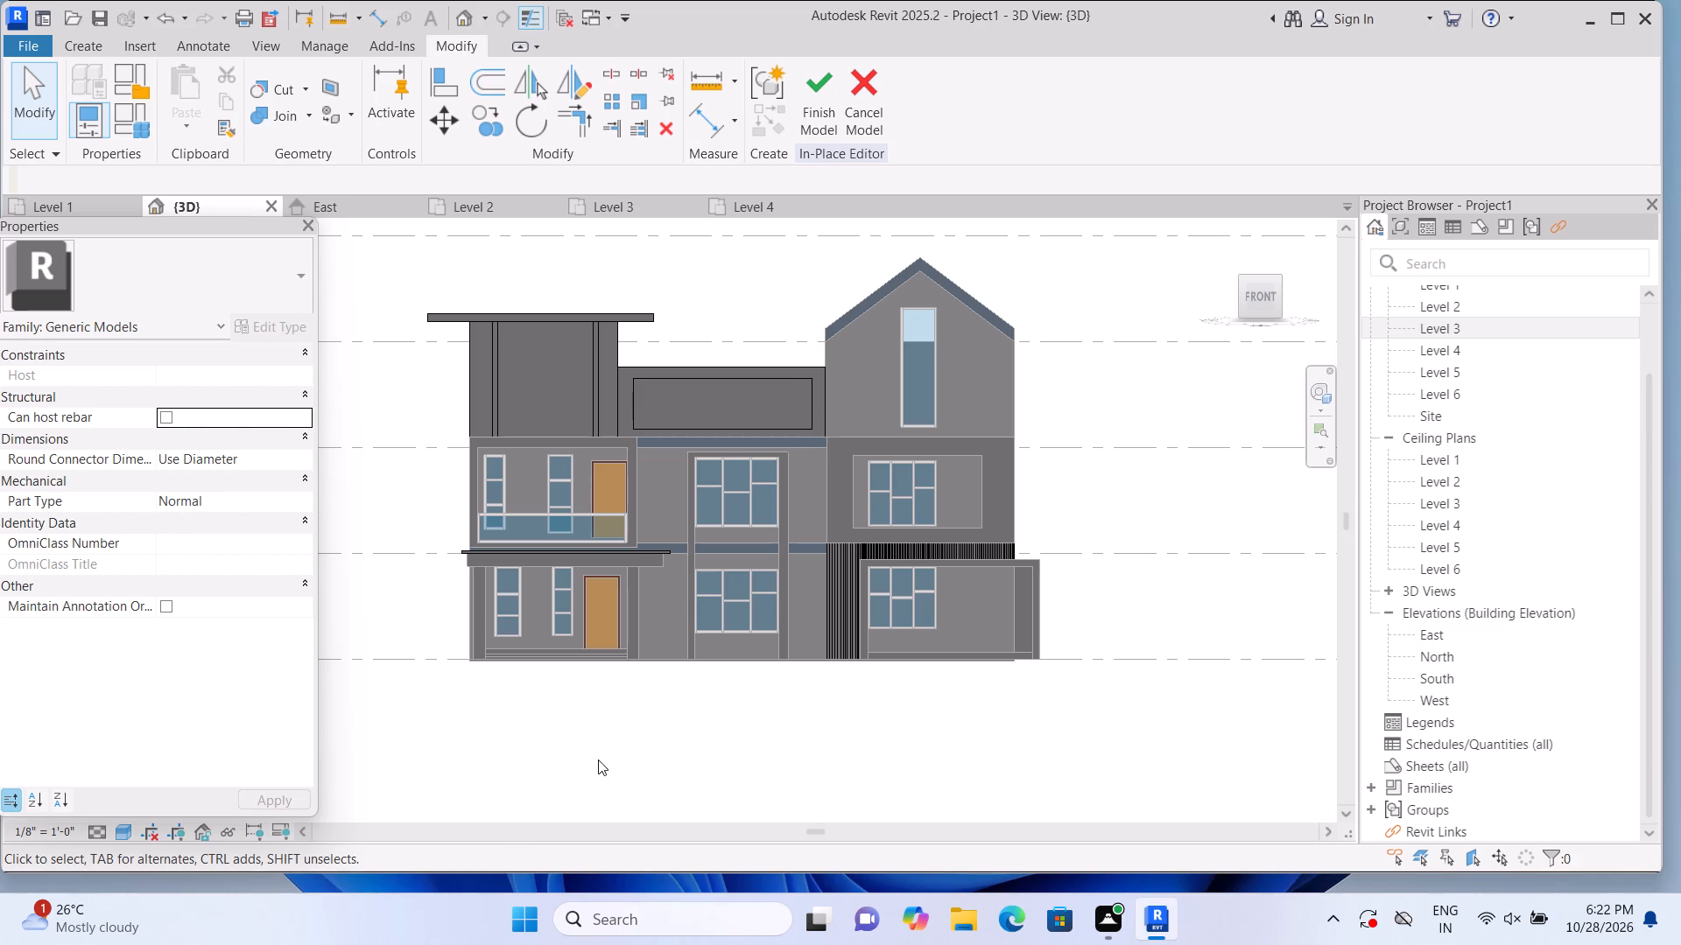
{"action": "middle_click_drag", "start_coordinate": [602, 759], "coordinate": [746, 783]}
{"action": "middle_click_drag", "start_coordinate": [660, 754], "coordinate": [768, 759]}
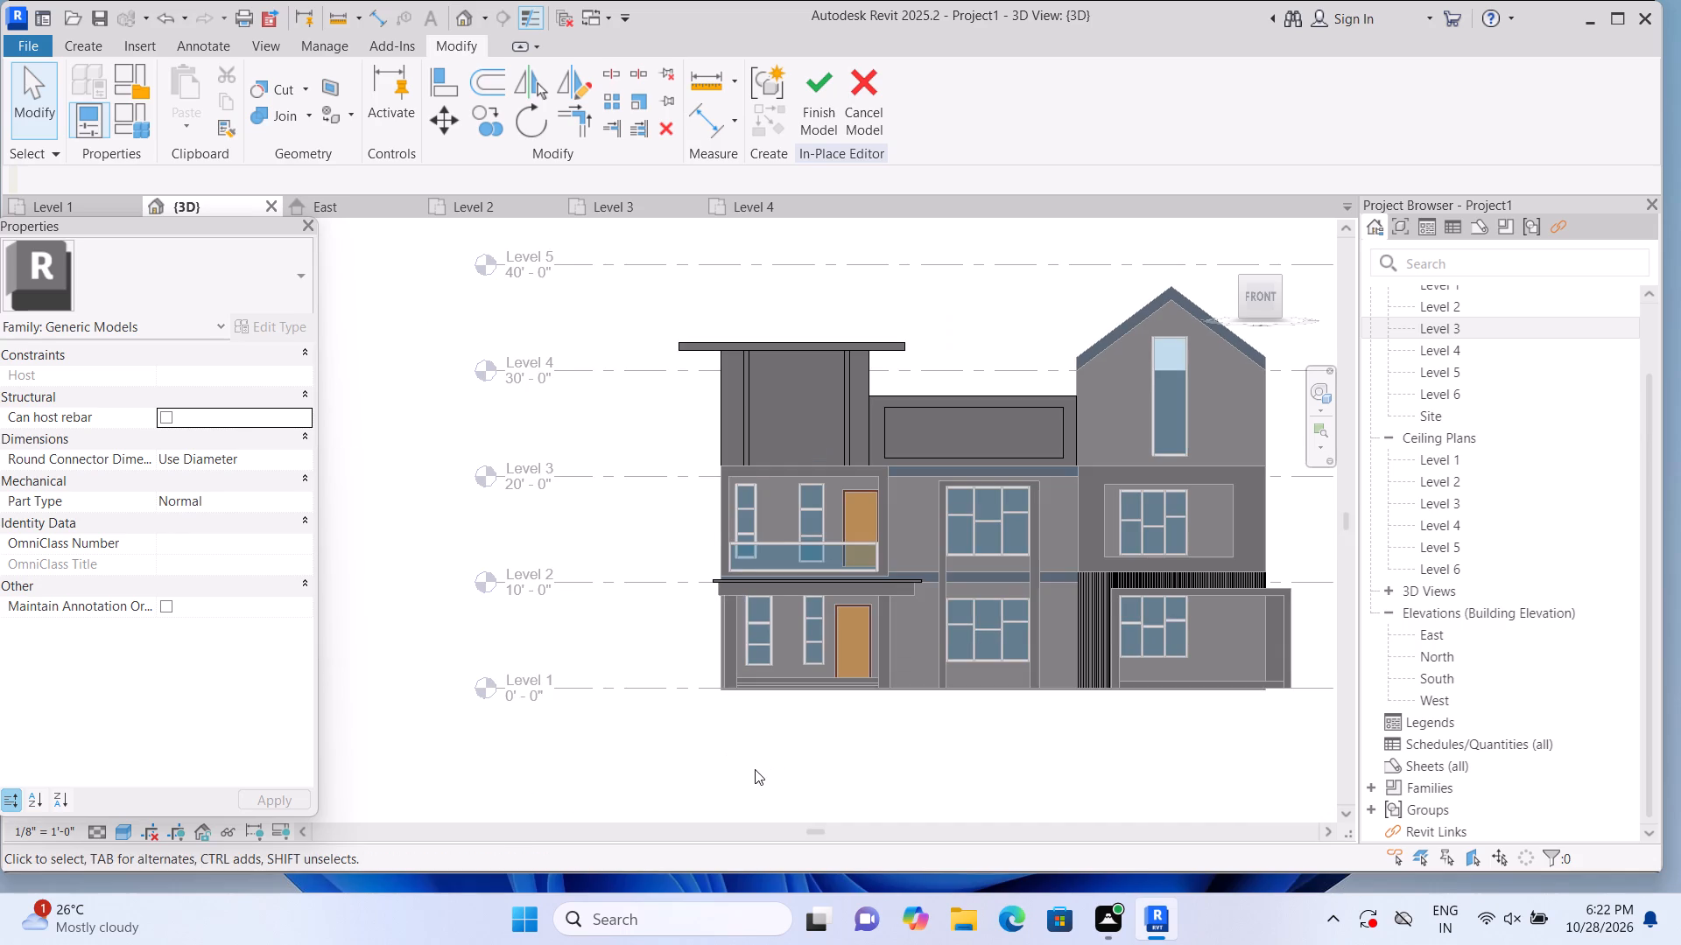
{"action": "middle_click_drag", "start_coordinate": [751, 766], "coordinate": [622, 756]}
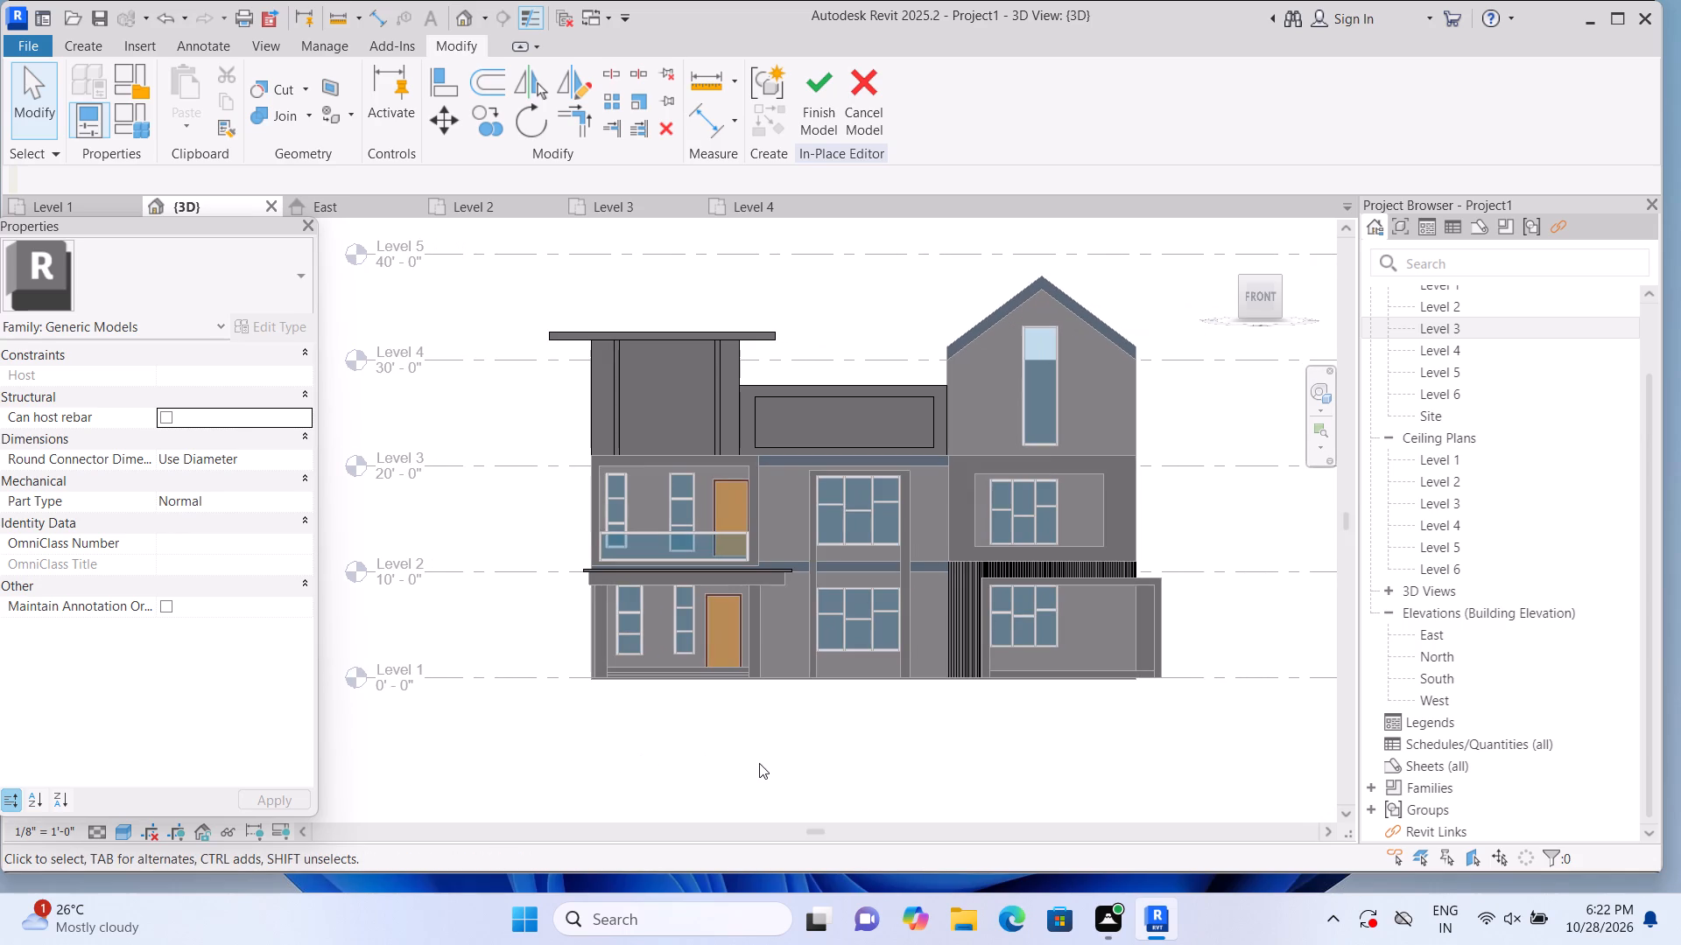
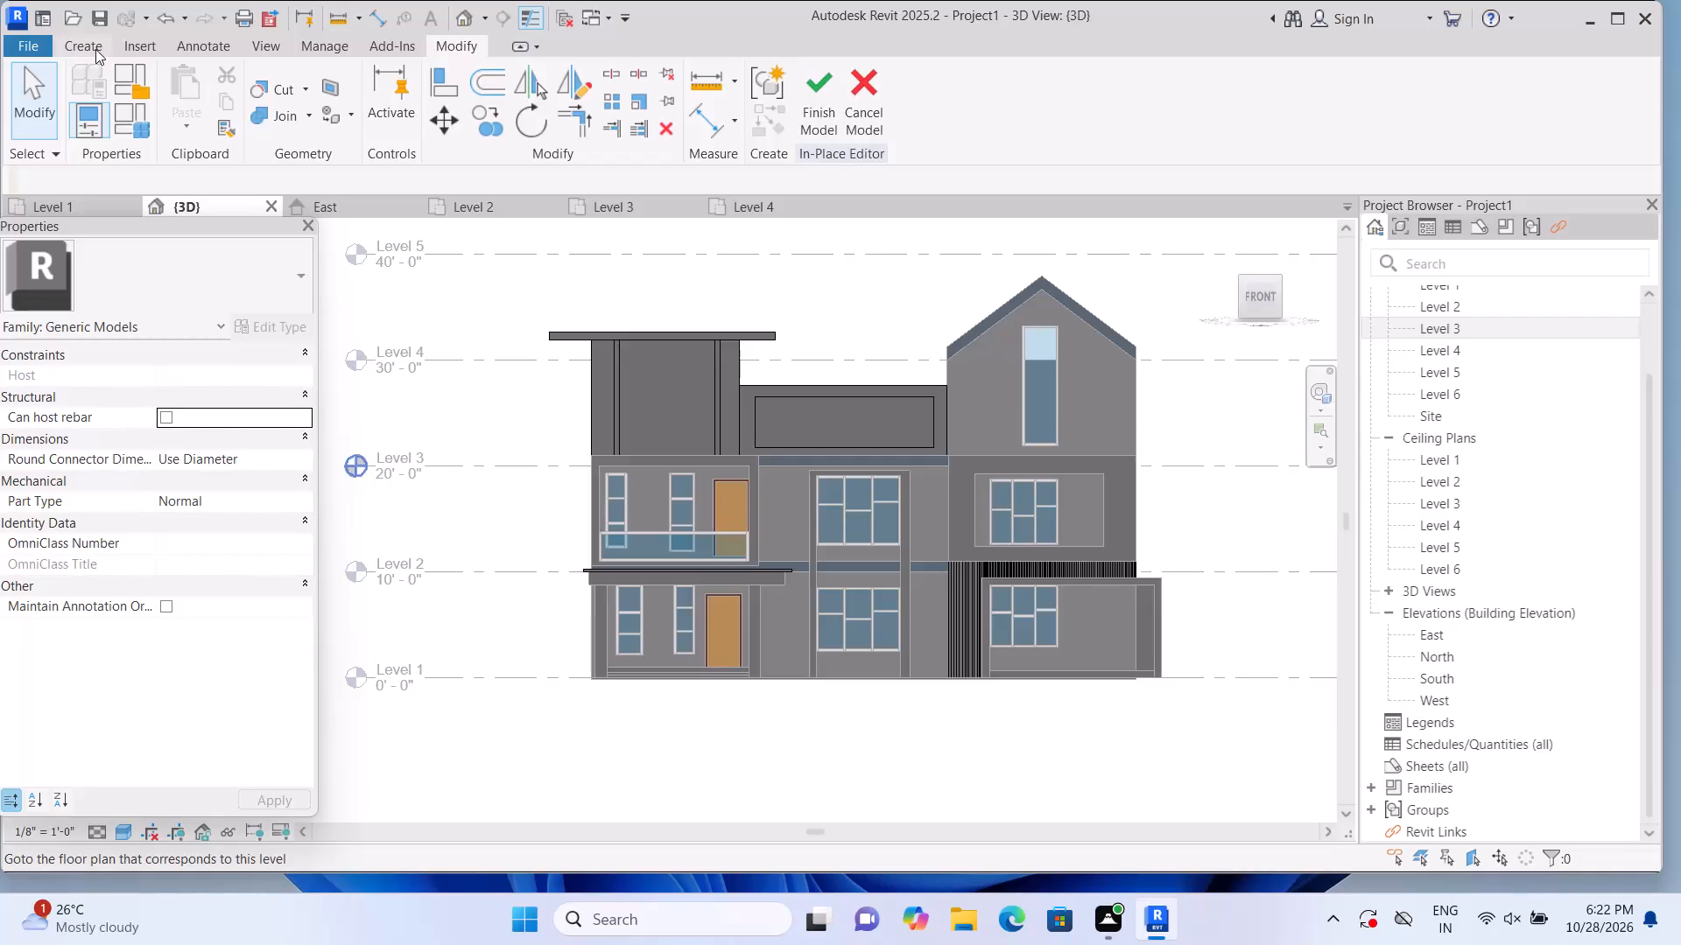
Start a solid extrusion on the recessed 9" wall face and sketch an upper-storey rectangle about 4'-9" by 10'-9" between the balcony bay and central window frame.
{"action": "left_click", "coordinate": [95, 49]}
{"action": "left_click", "coordinate": [210, 129]}
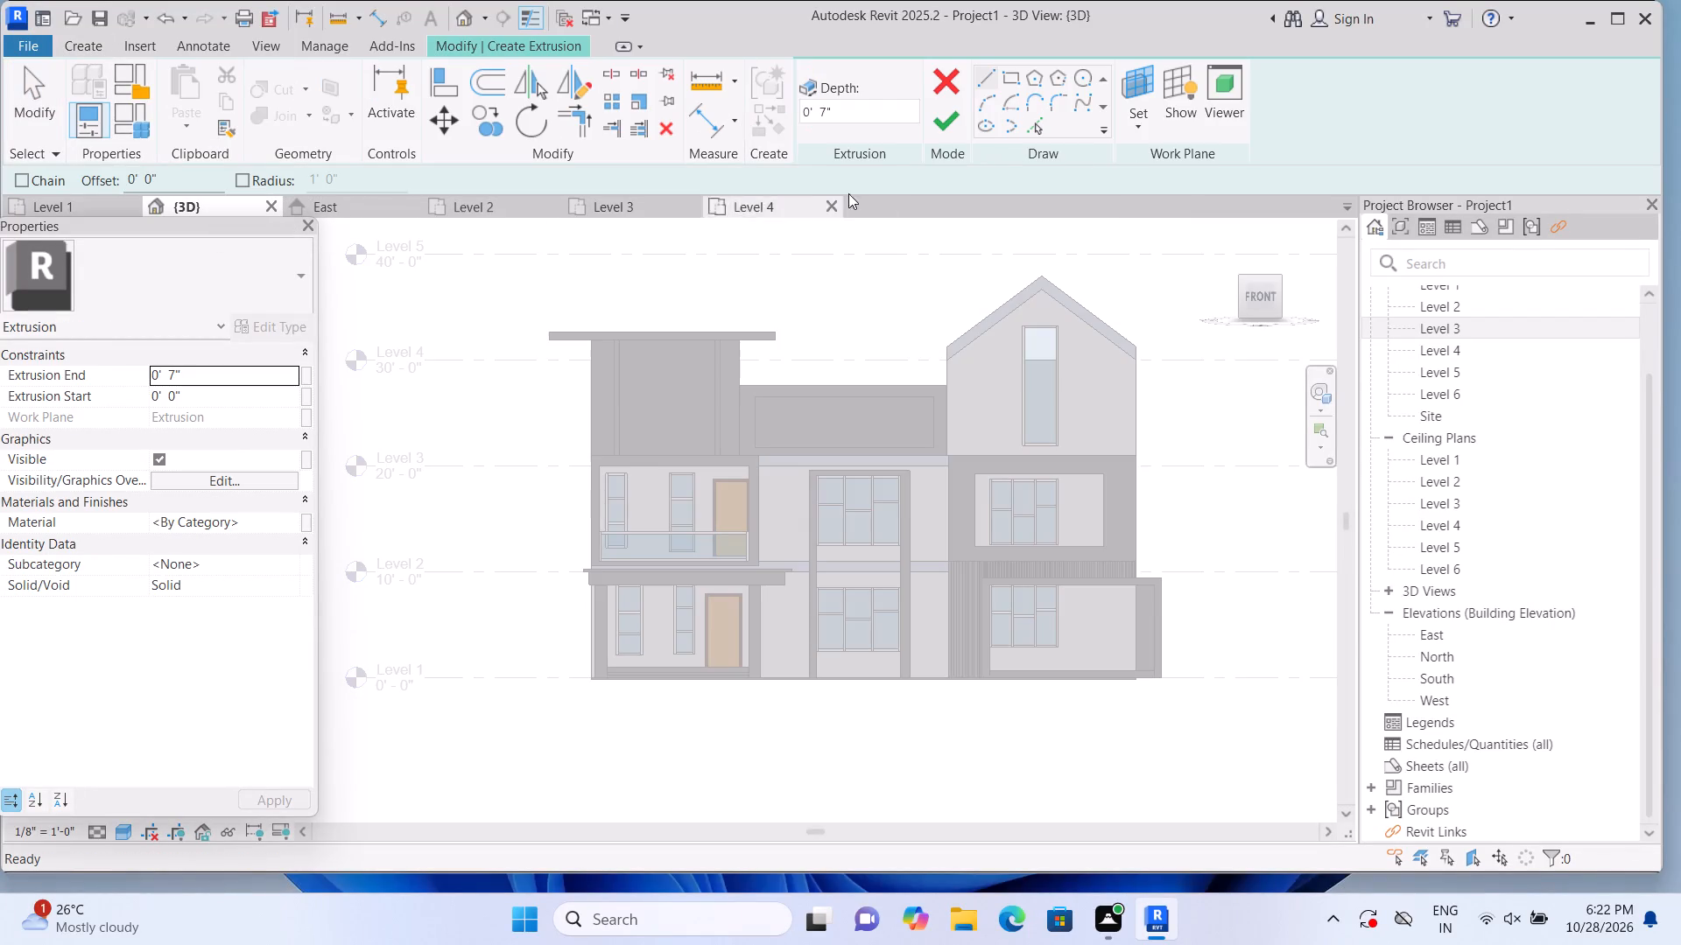
{"action": "left_click", "coordinate": [1145, 129]}
{"action": "left_click", "coordinate": [1160, 197]}
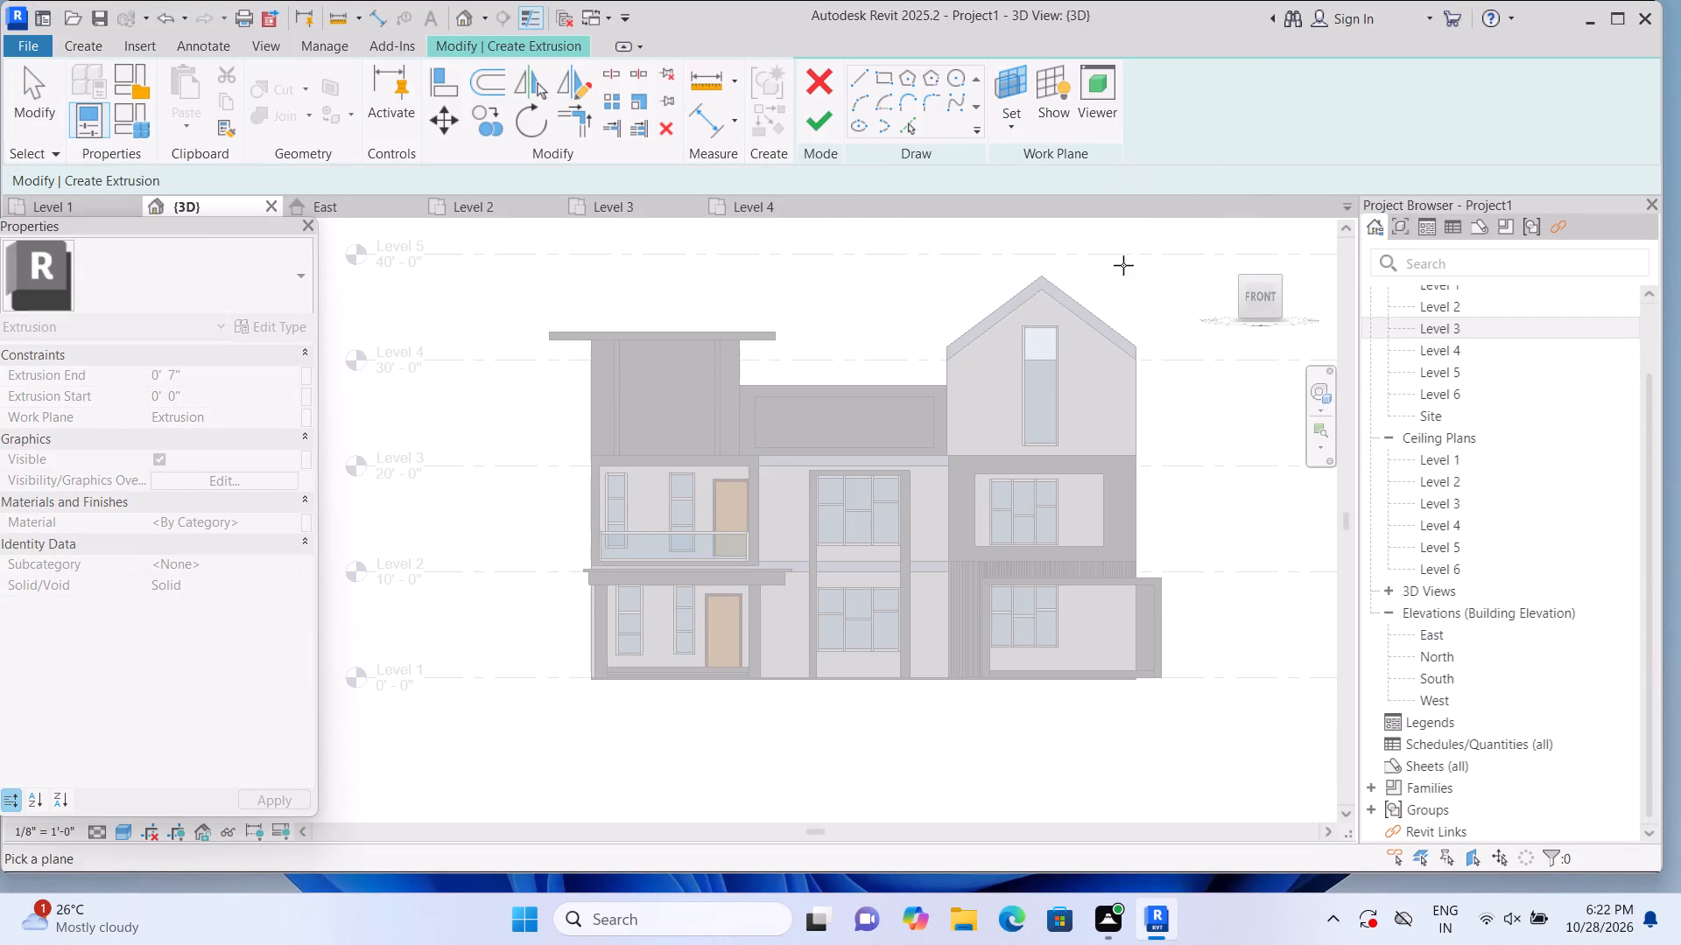
{"action": "scroll", "coordinate": [773, 663], "scroll_direction": "up", "scroll_amount": 1}
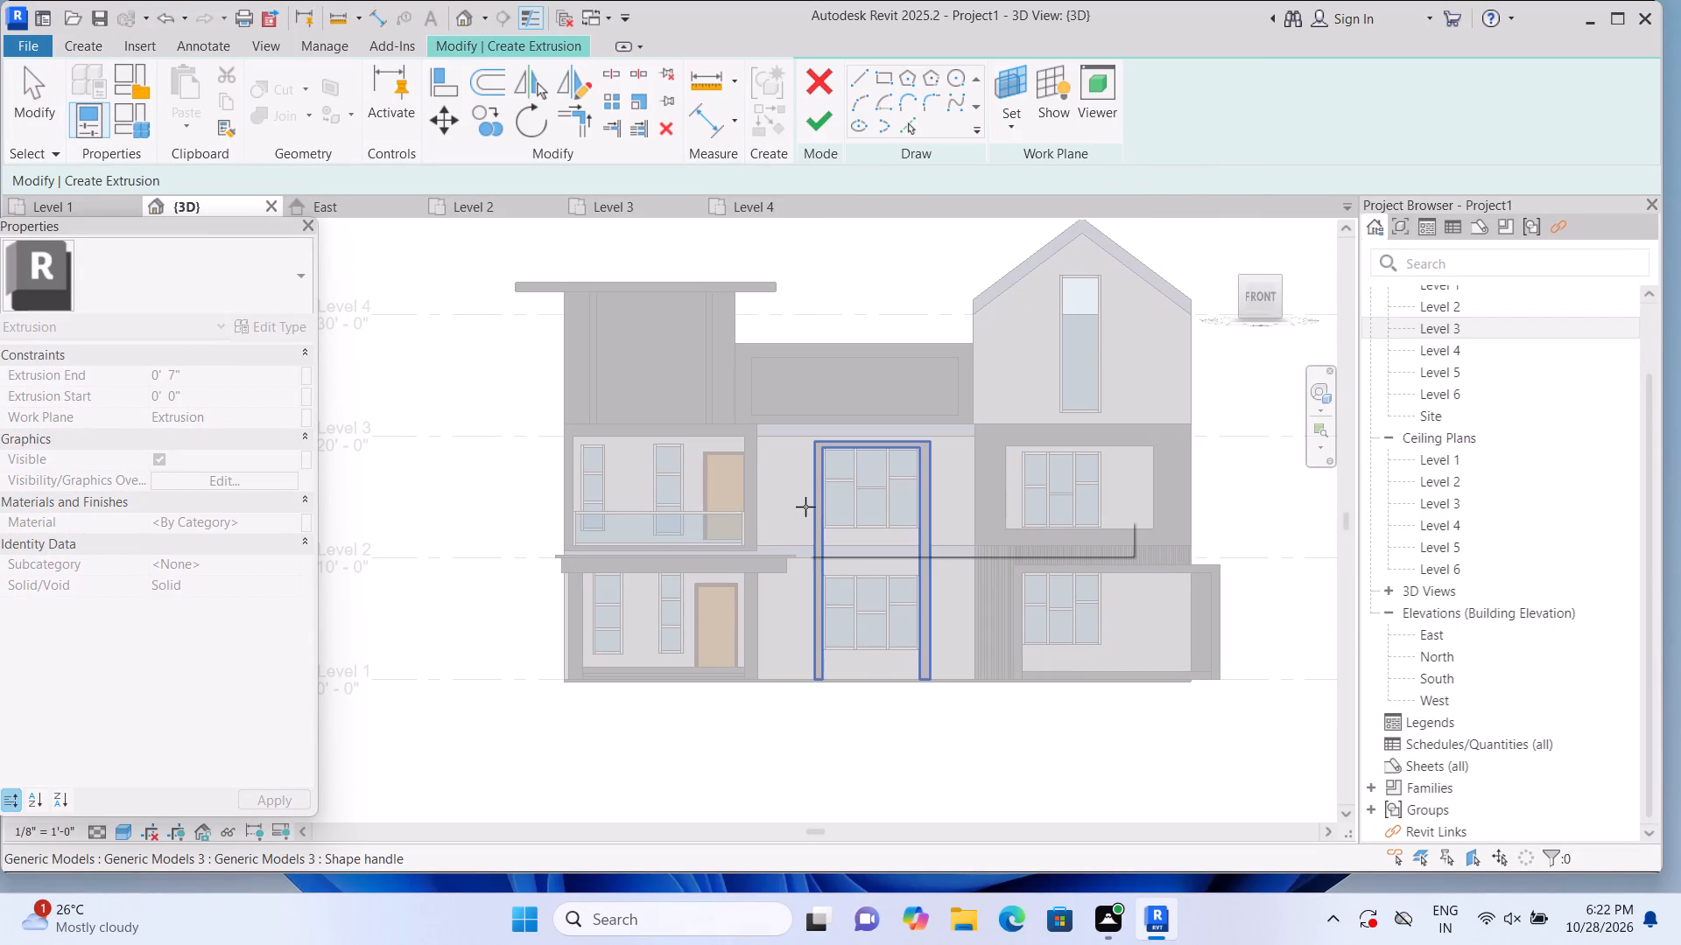
{"action": "double_click", "coordinate": [790, 468]}
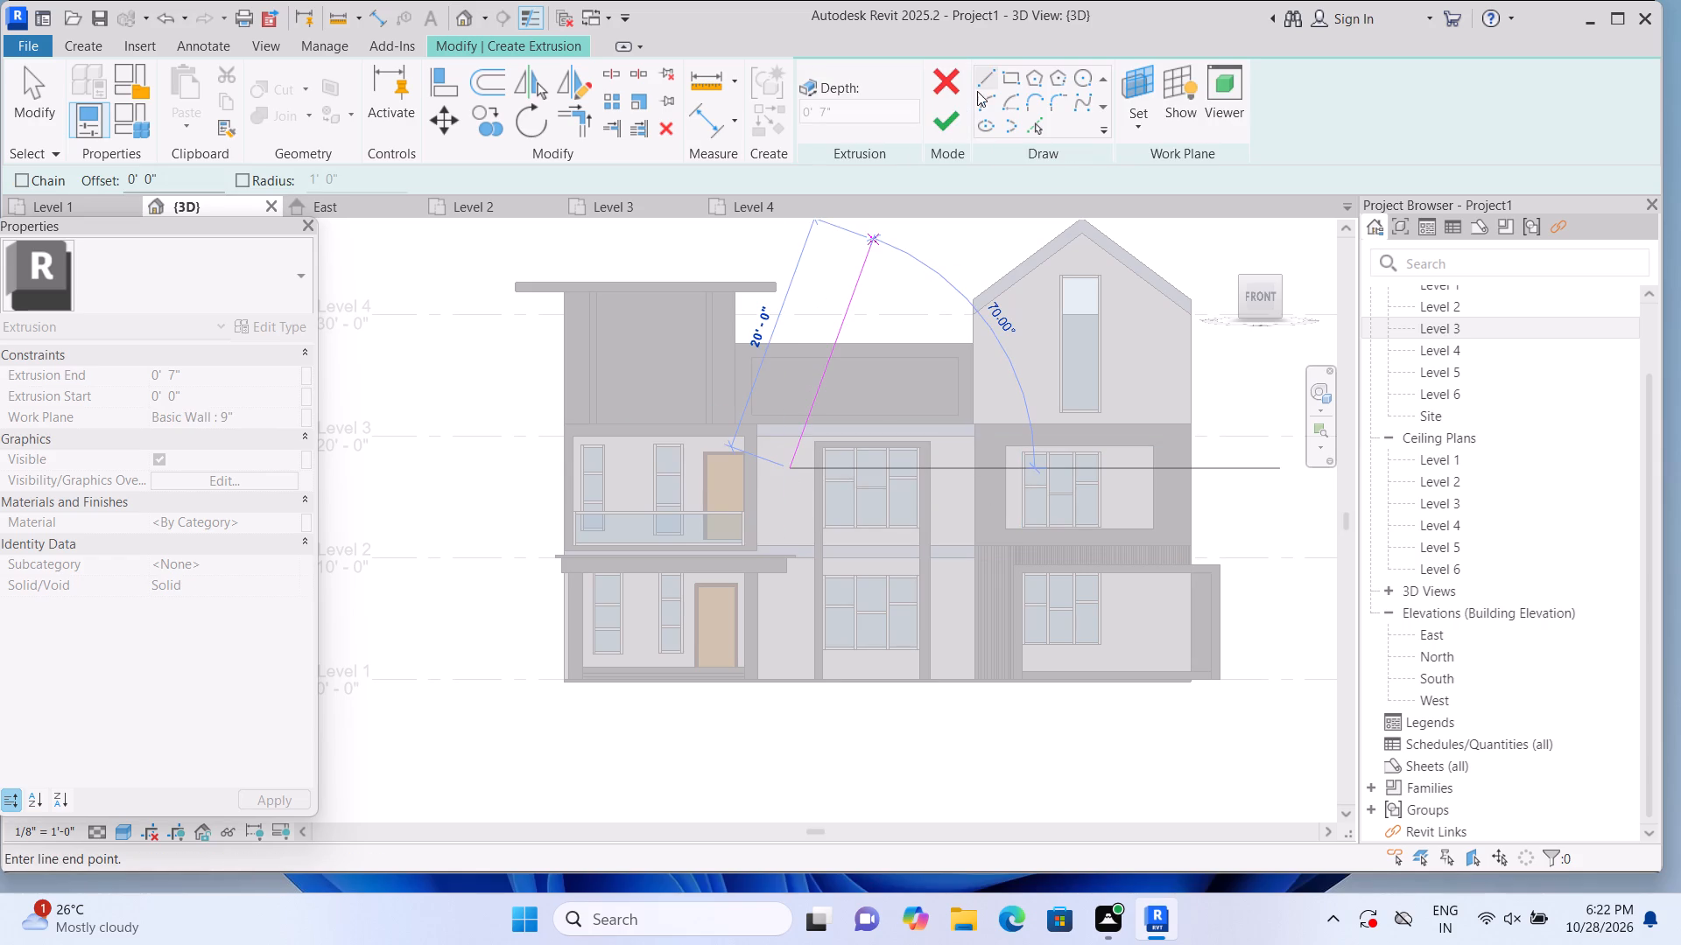
{"action": "key", "text": "Escape"}
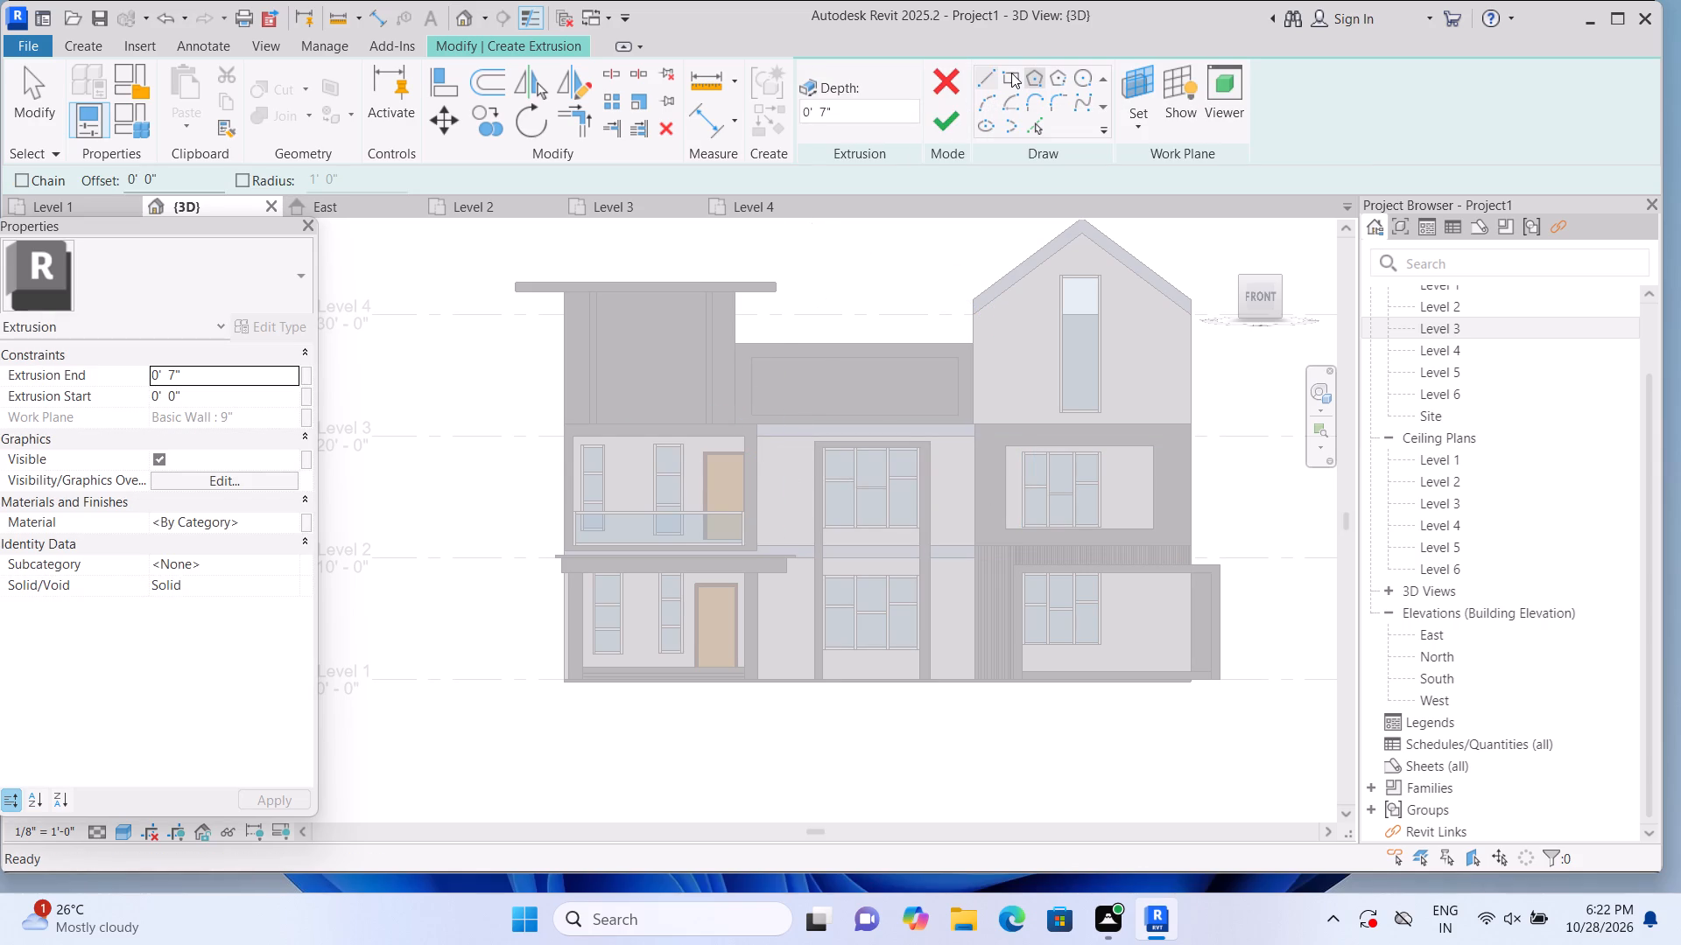
{"action": "left_click", "coordinate": [1011, 73]}
{"action": "left_click", "coordinate": [761, 428]}
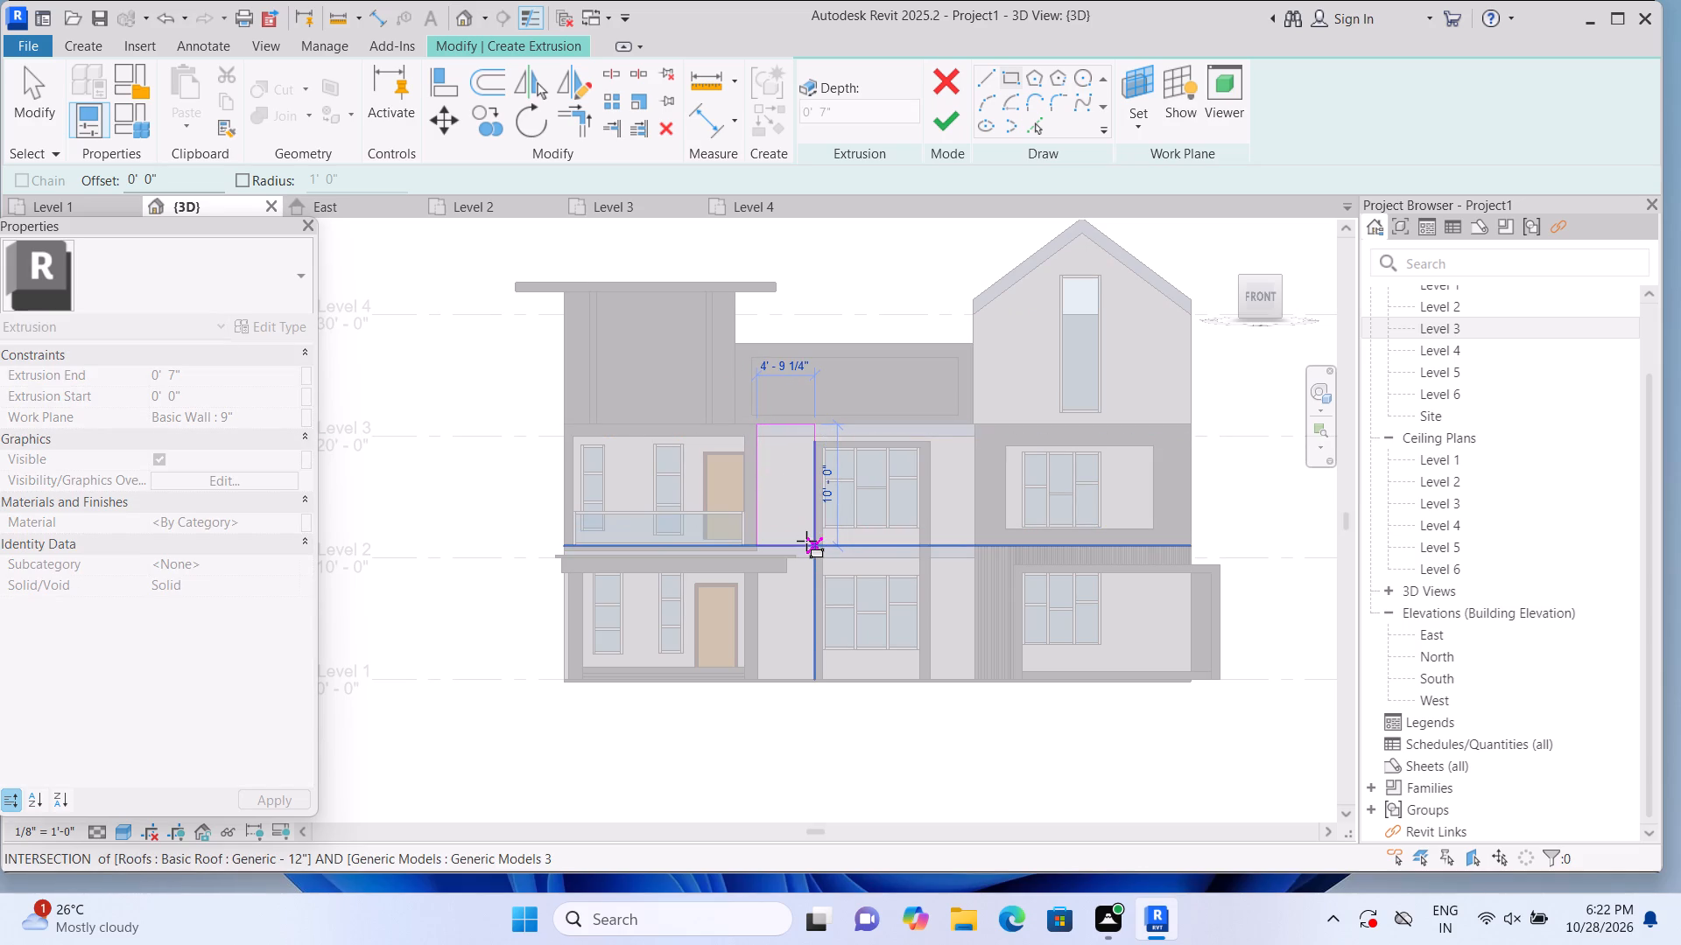
{"action": "scroll", "coordinate": [804, 561], "scroll_direction": "up", "scroll_amount": 6}
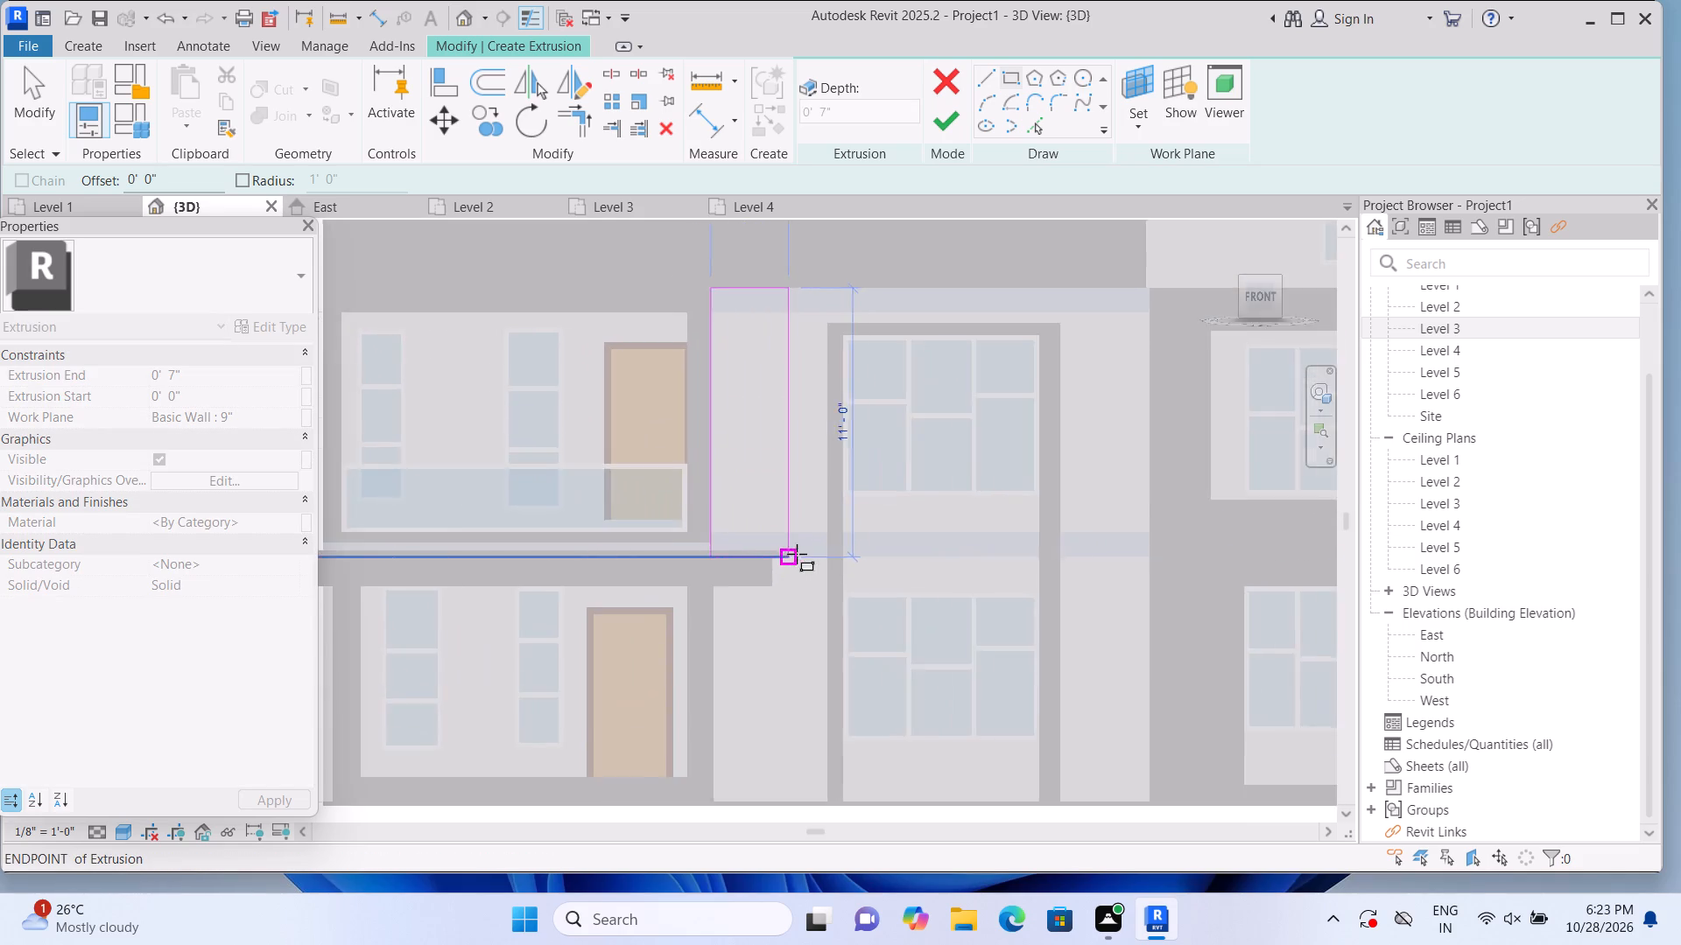
{"action": "scroll", "coordinate": [797, 554], "scroll_direction": "up", "scroll_amount": 3}
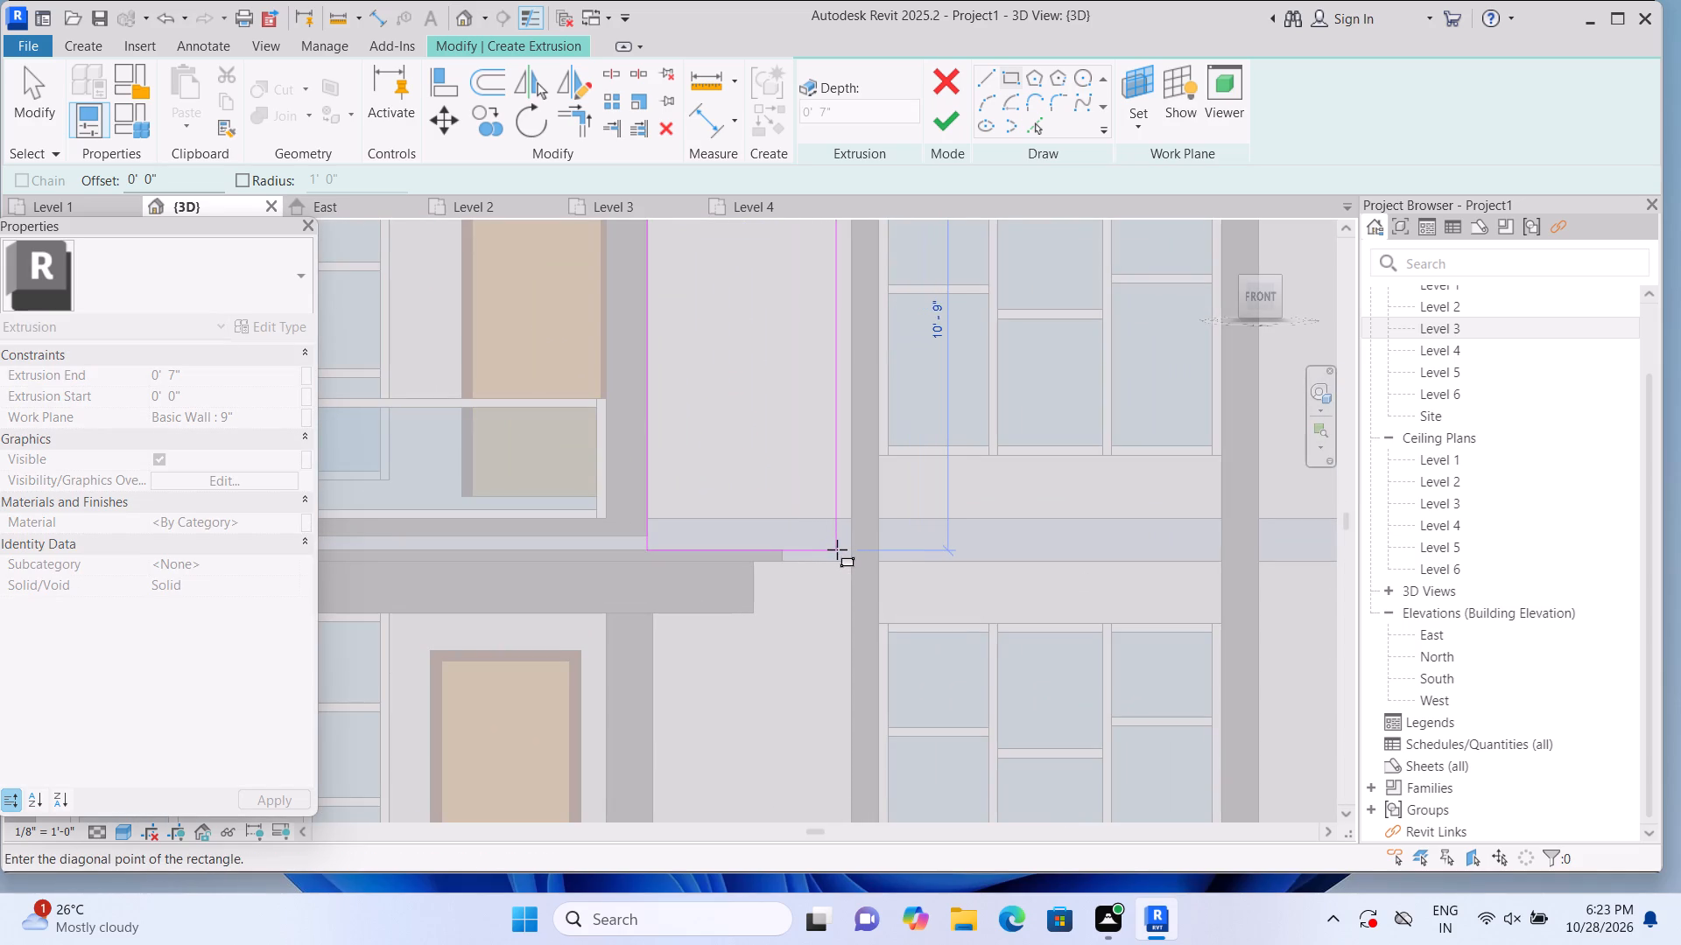
{"action": "left_click", "coordinate": [849, 549]}
{"action": "scroll", "coordinate": [849, 549], "scroll_direction": "down", "scroll_amount": 5}
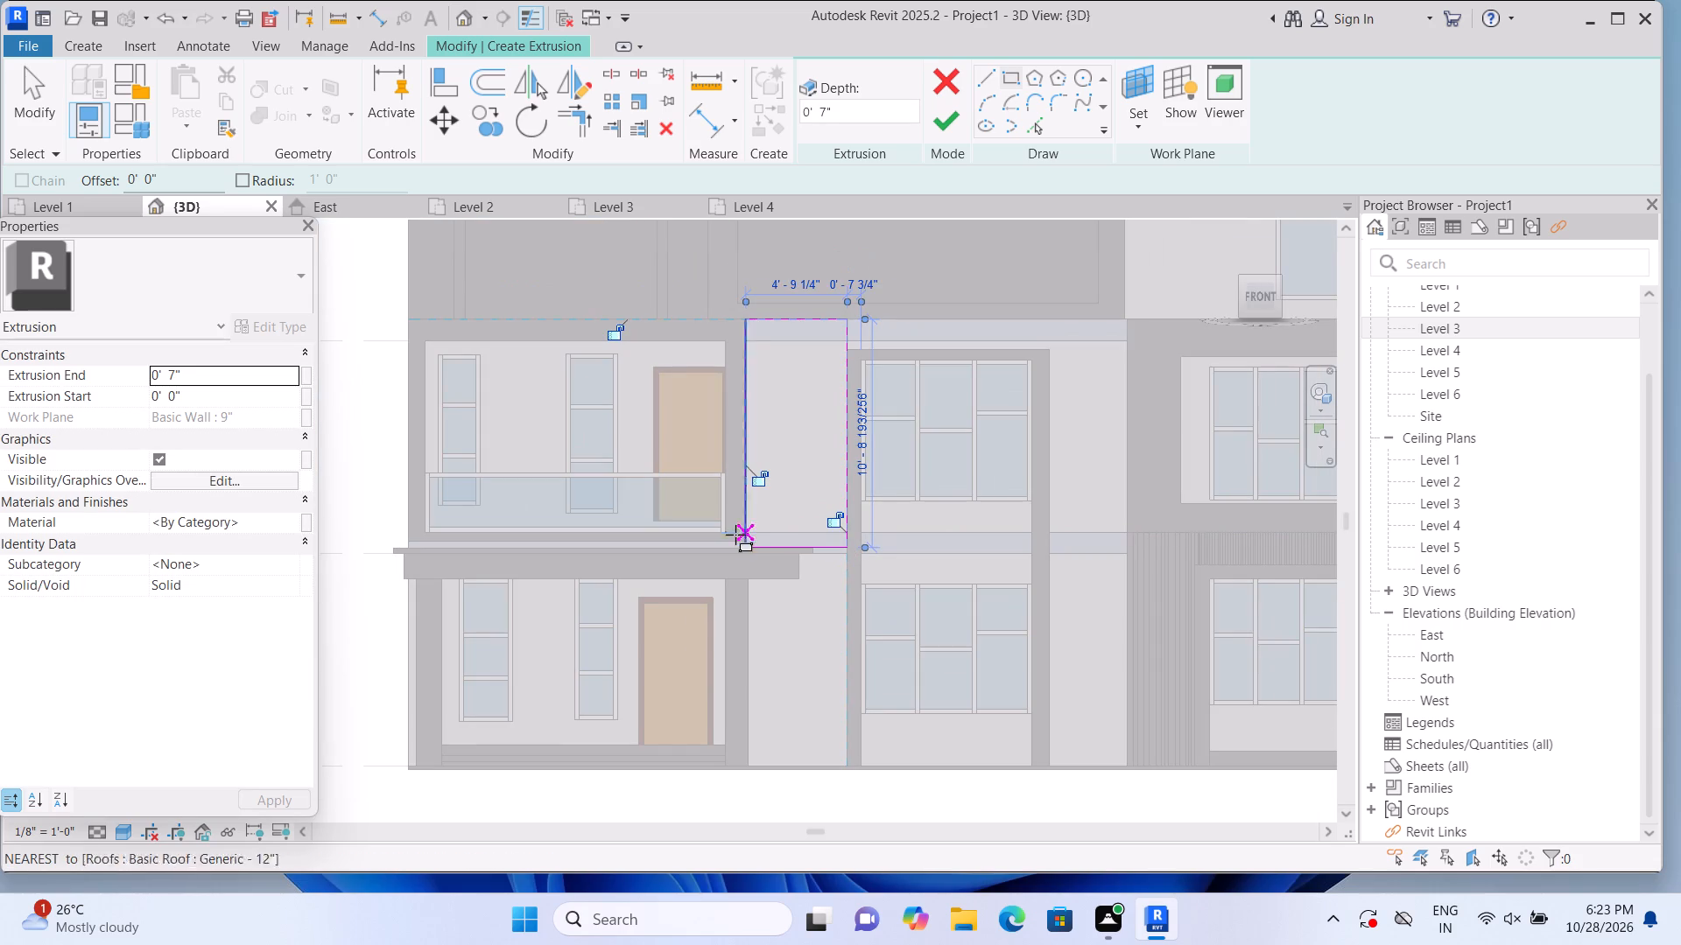
{"action": "key", "text": "Escape"}
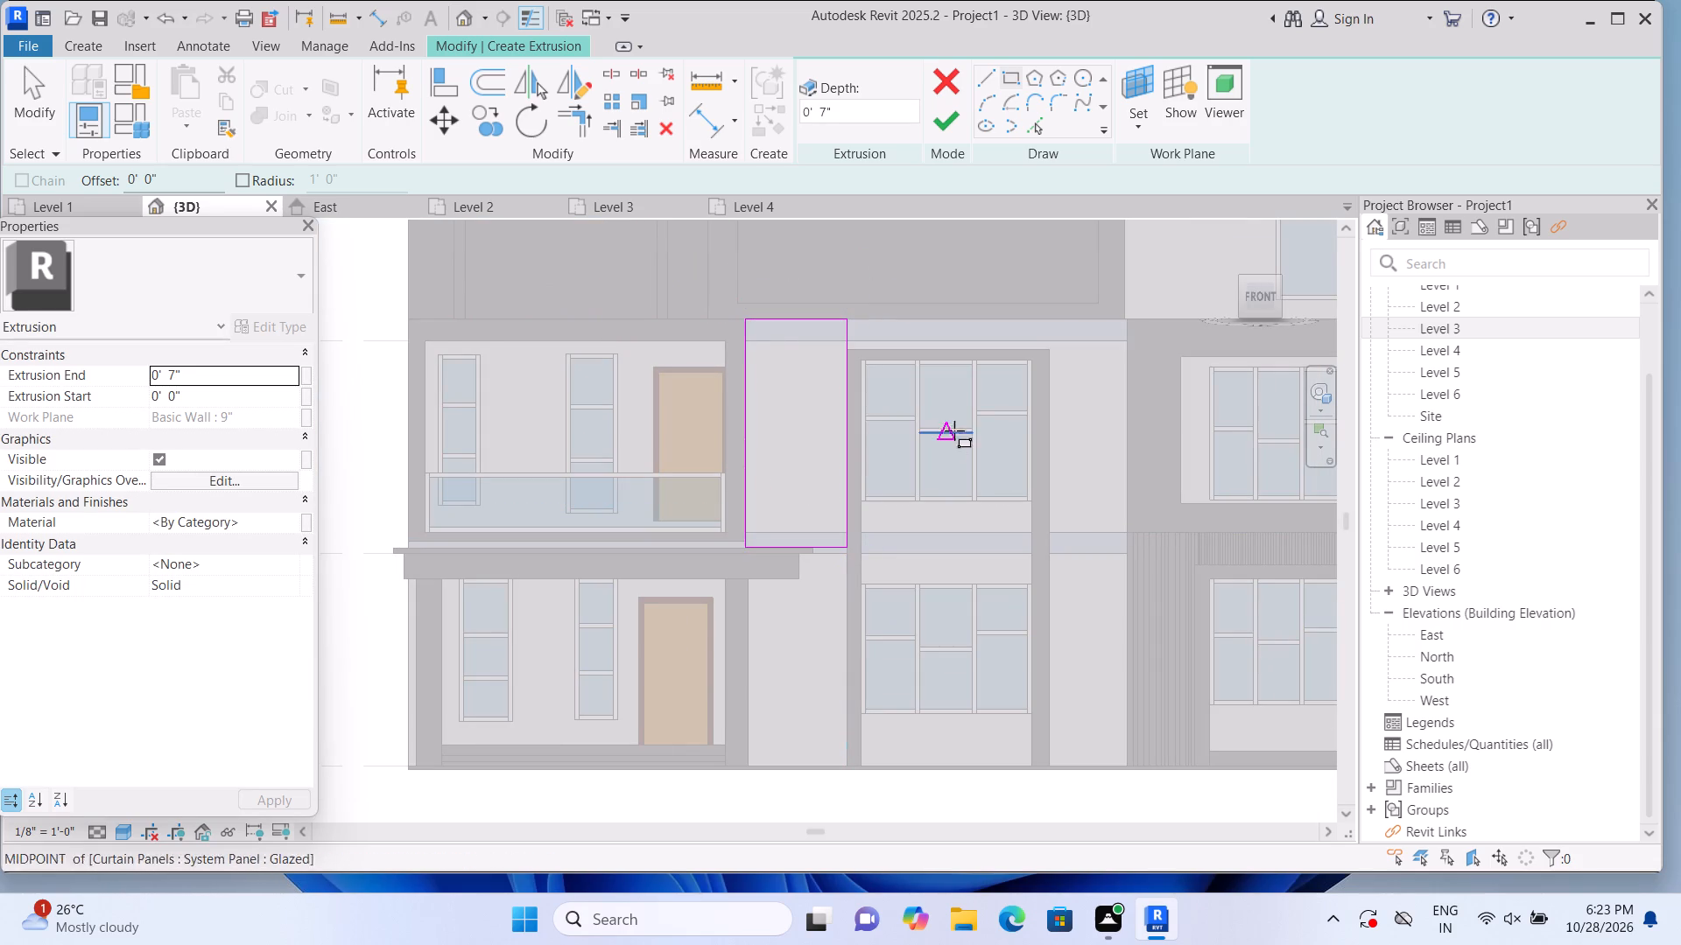
Sketch a second rectangle about 3'-8" by 19'-7" between the central window frame and the grooved wall strip, down to the wall base.
{"action": "left_click", "coordinate": [1053, 357]}
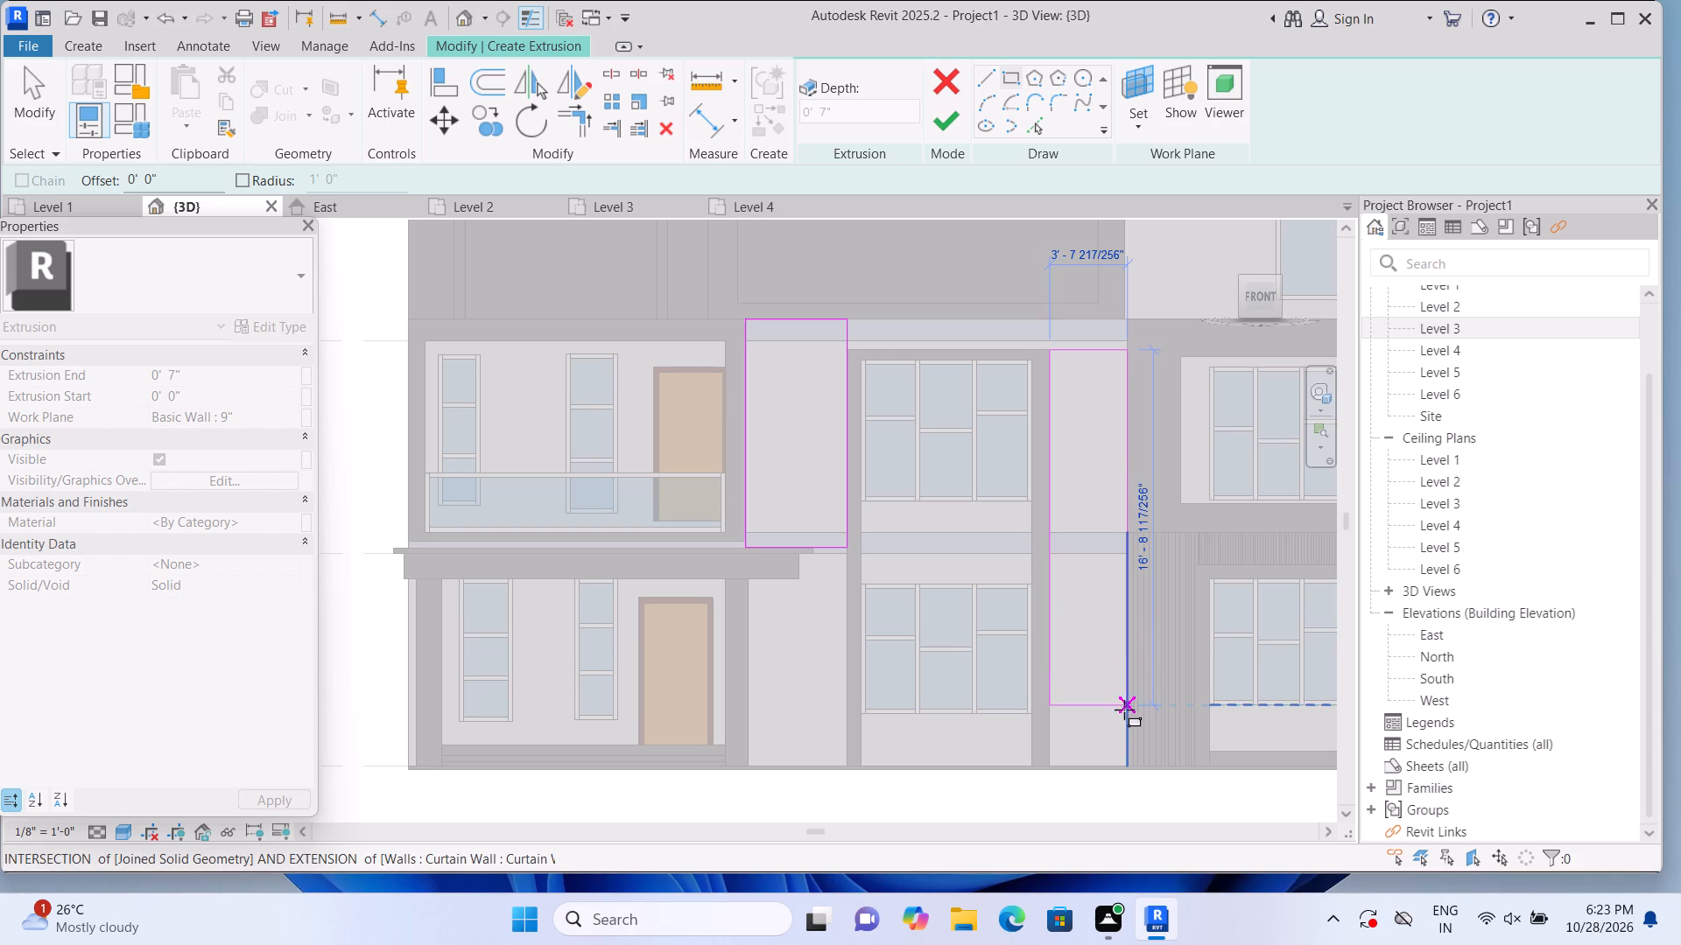
{"action": "middle_click_drag", "start_coordinate": [1126, 759], "coordinate": [1087, 718]}
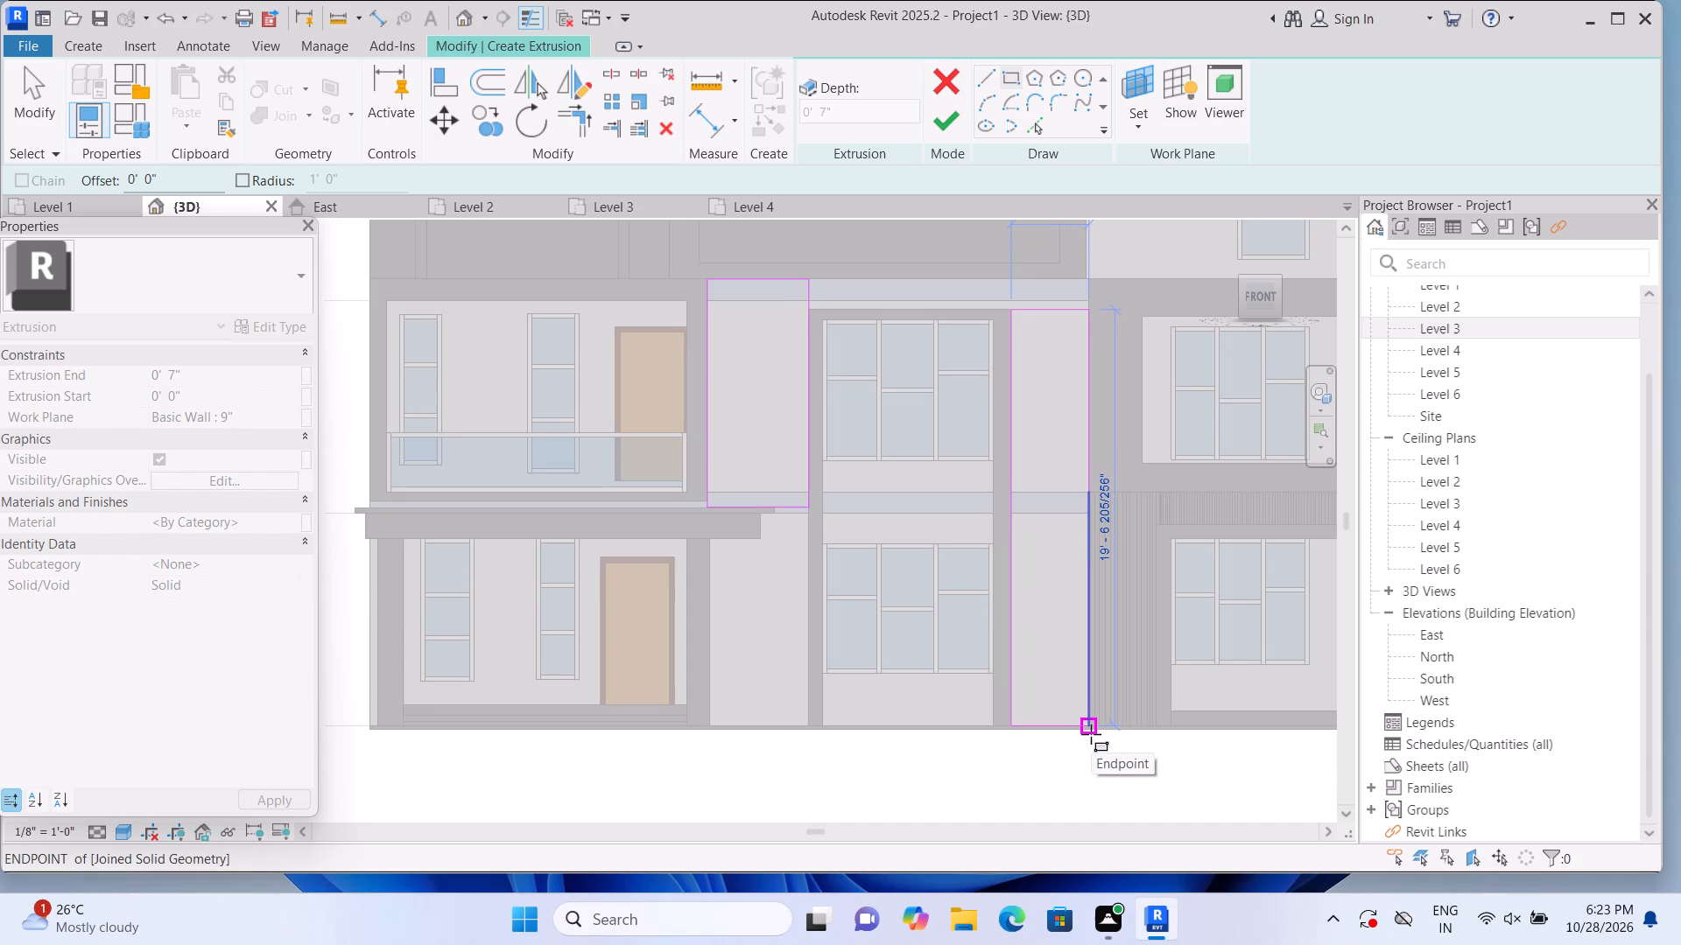
{"action": "left_click", "coordinate": [1091, 734]}
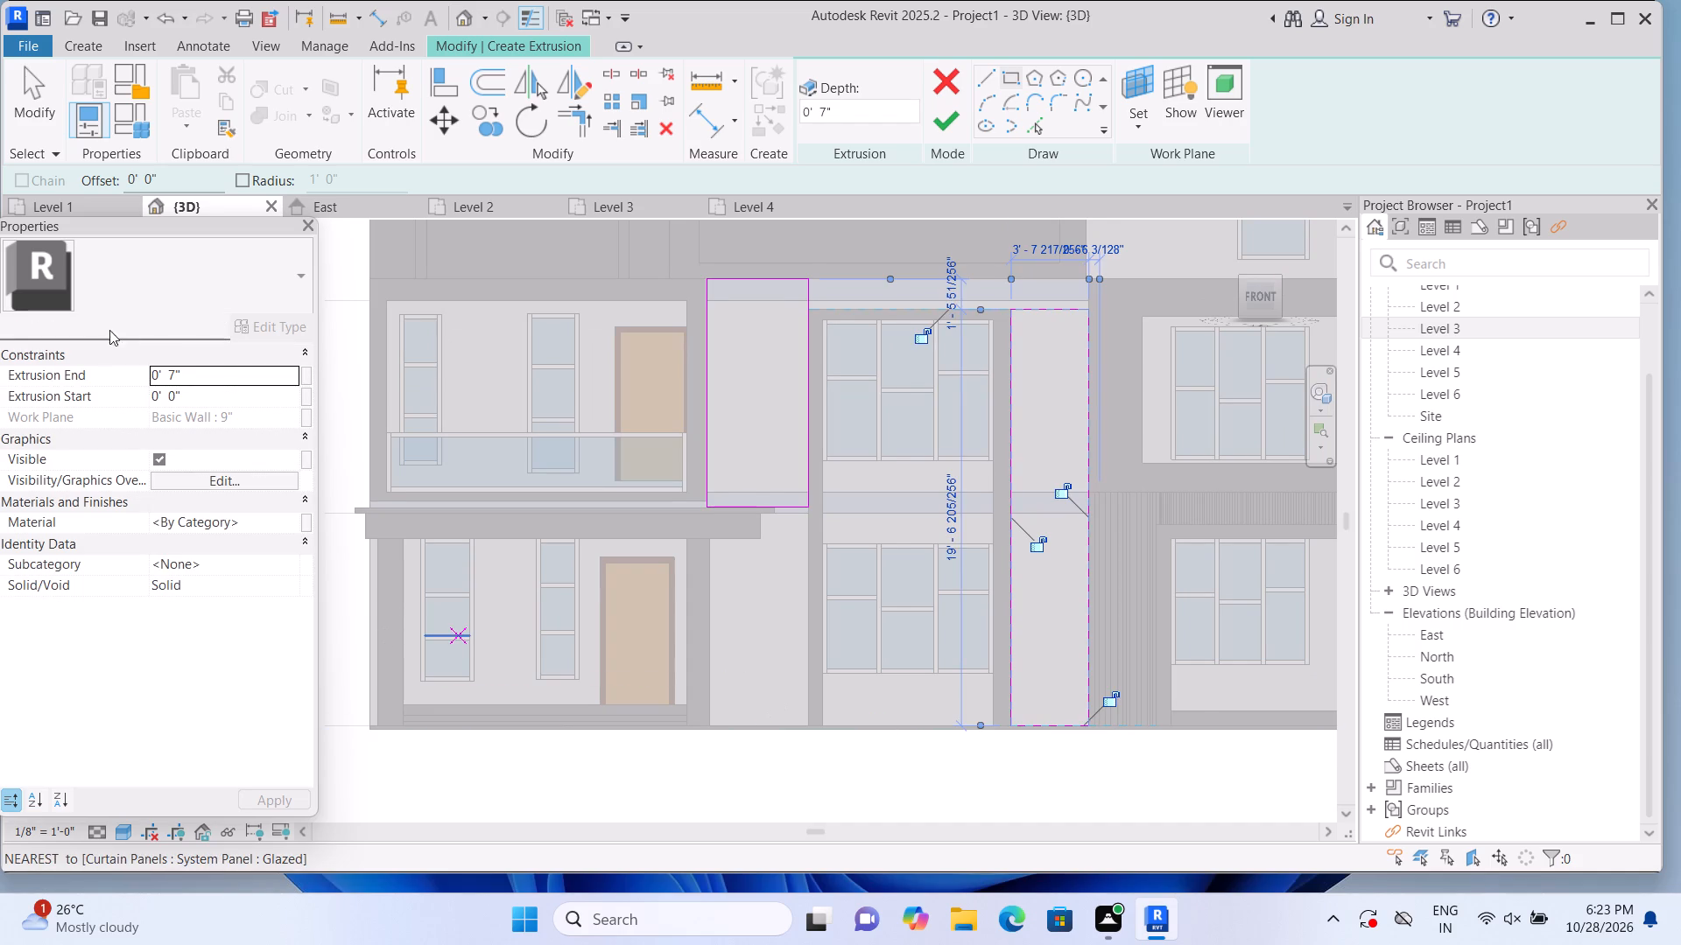
Set the extrusion's end to 2" and finish the sketch of the two wall panels.
{"action": "left_click", "coordinate": [220, 370]}
{"action": "key", "text": "BackSpace"}
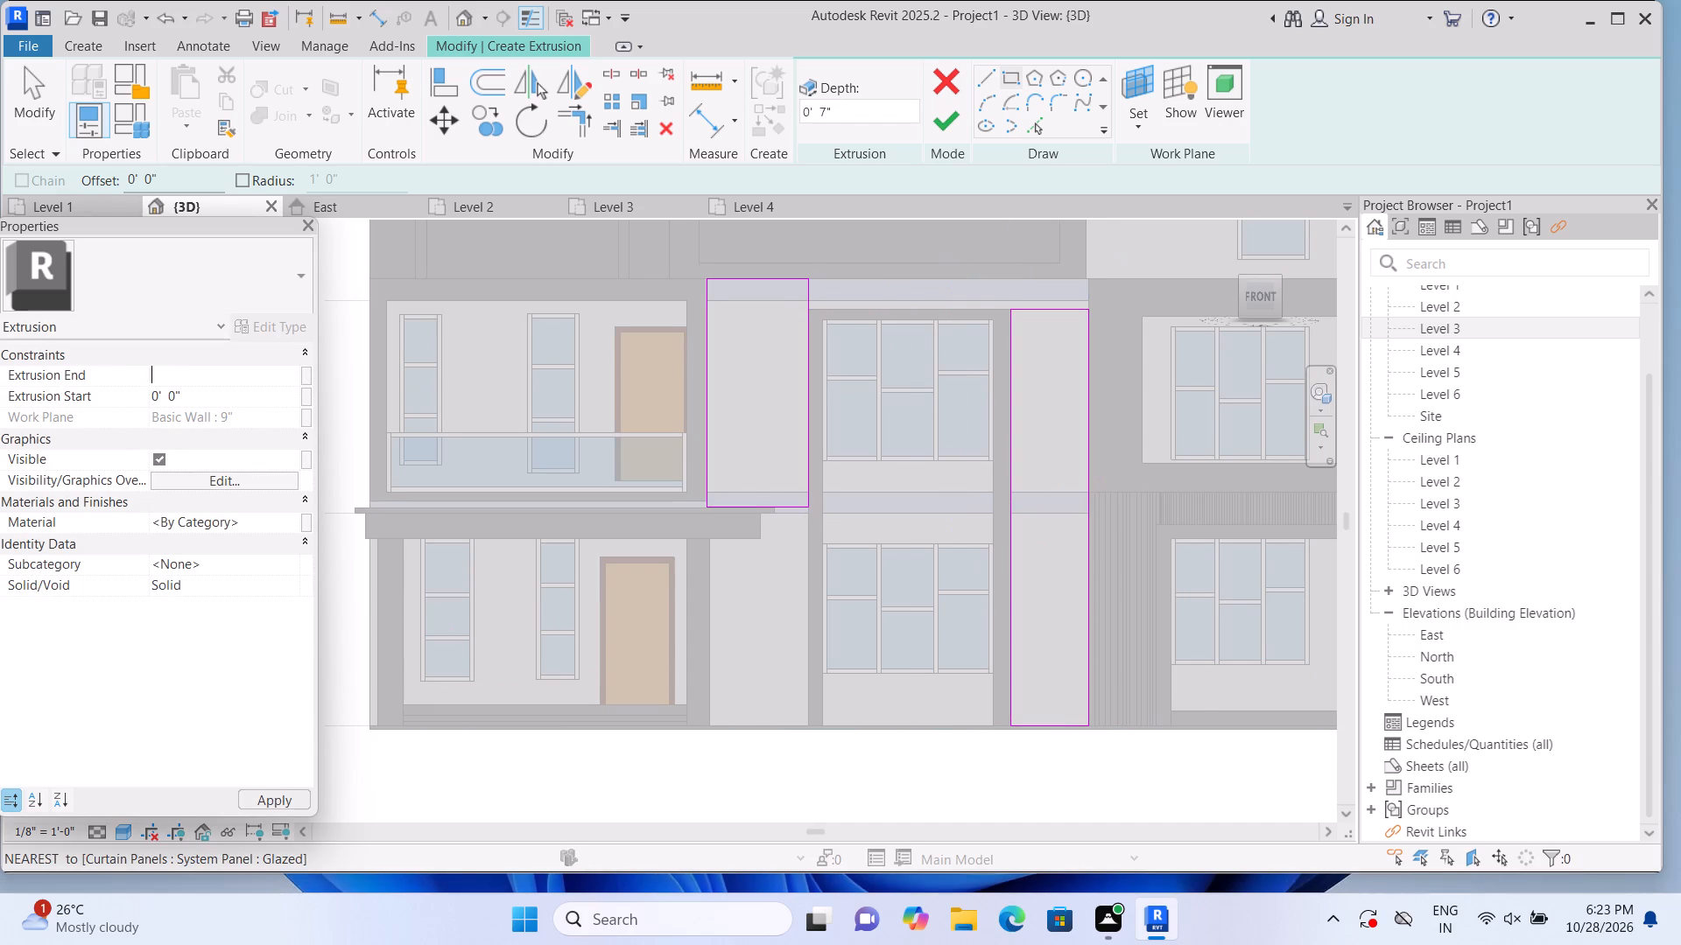
{"action": "type", "text": "2\""}
{"action": "key", "text": "Return"}
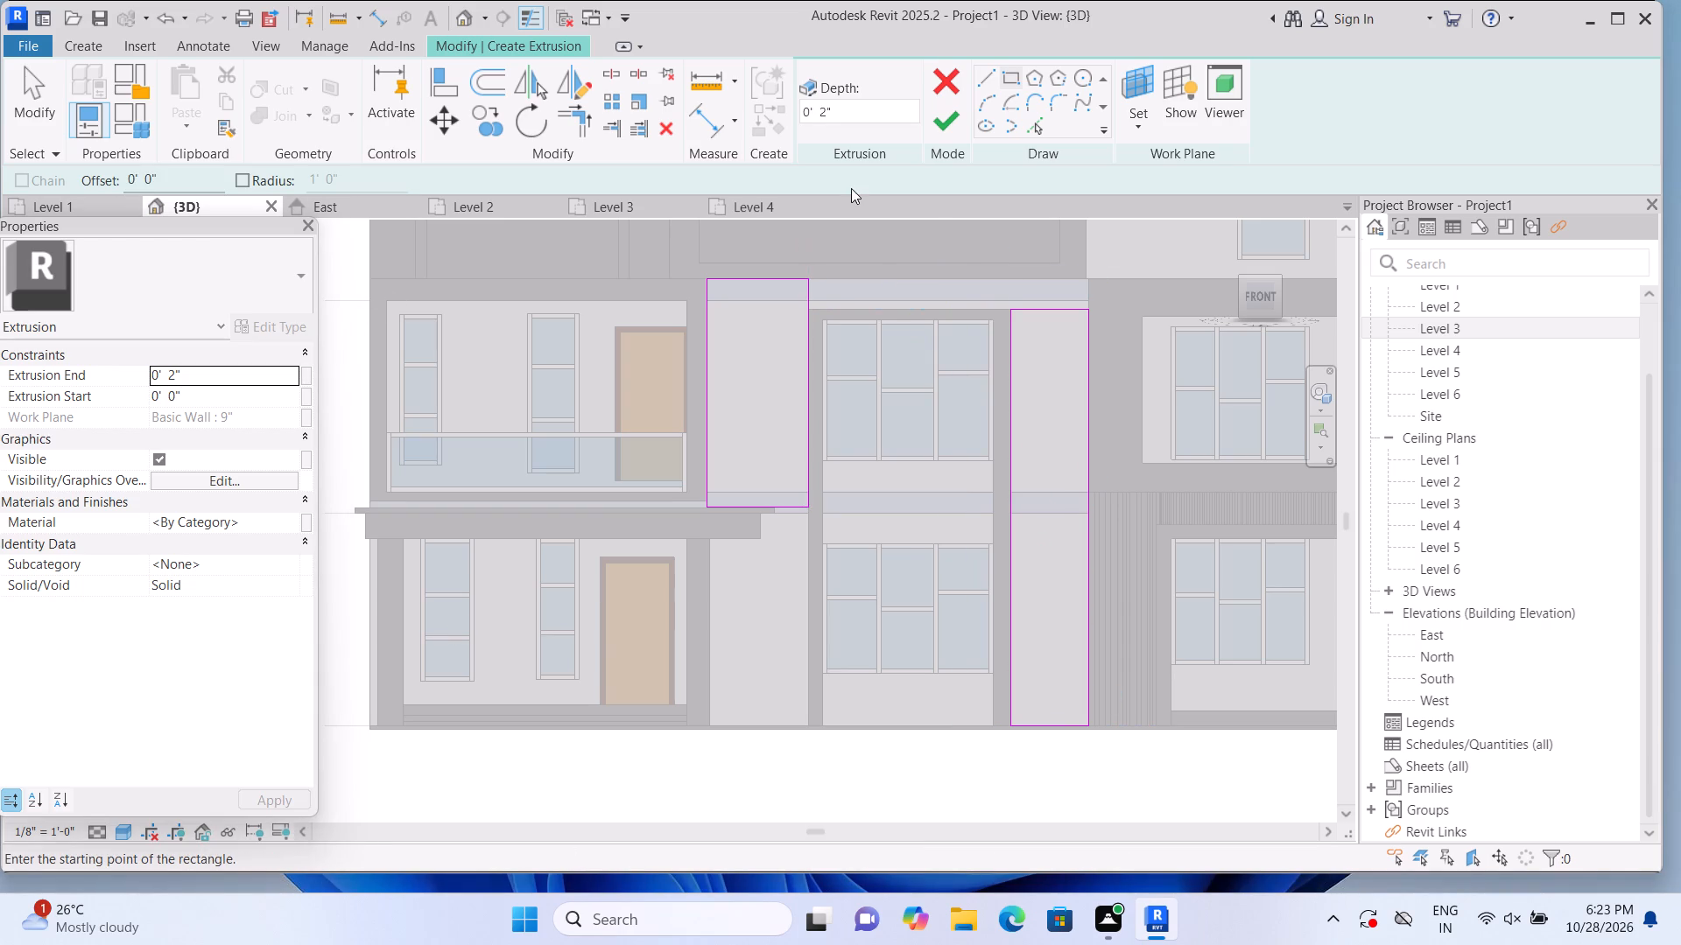
{"action": "left_click", "coordinate": [946, 132]}
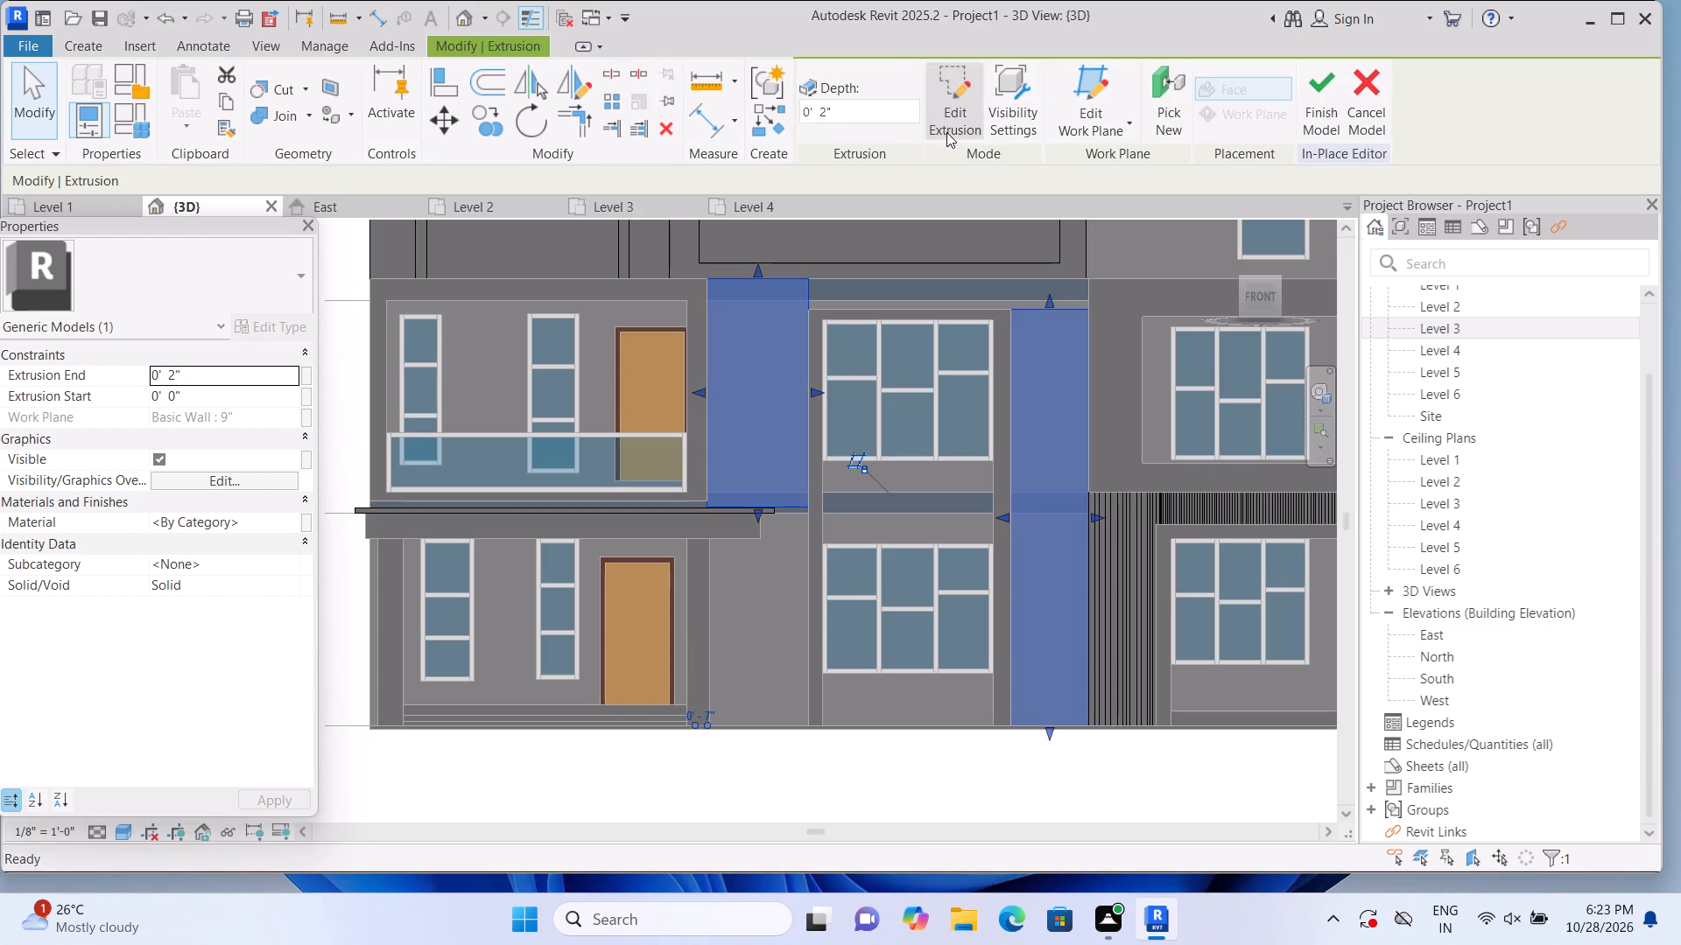
{"action": "double_click", "coordinate": [714, 787]}
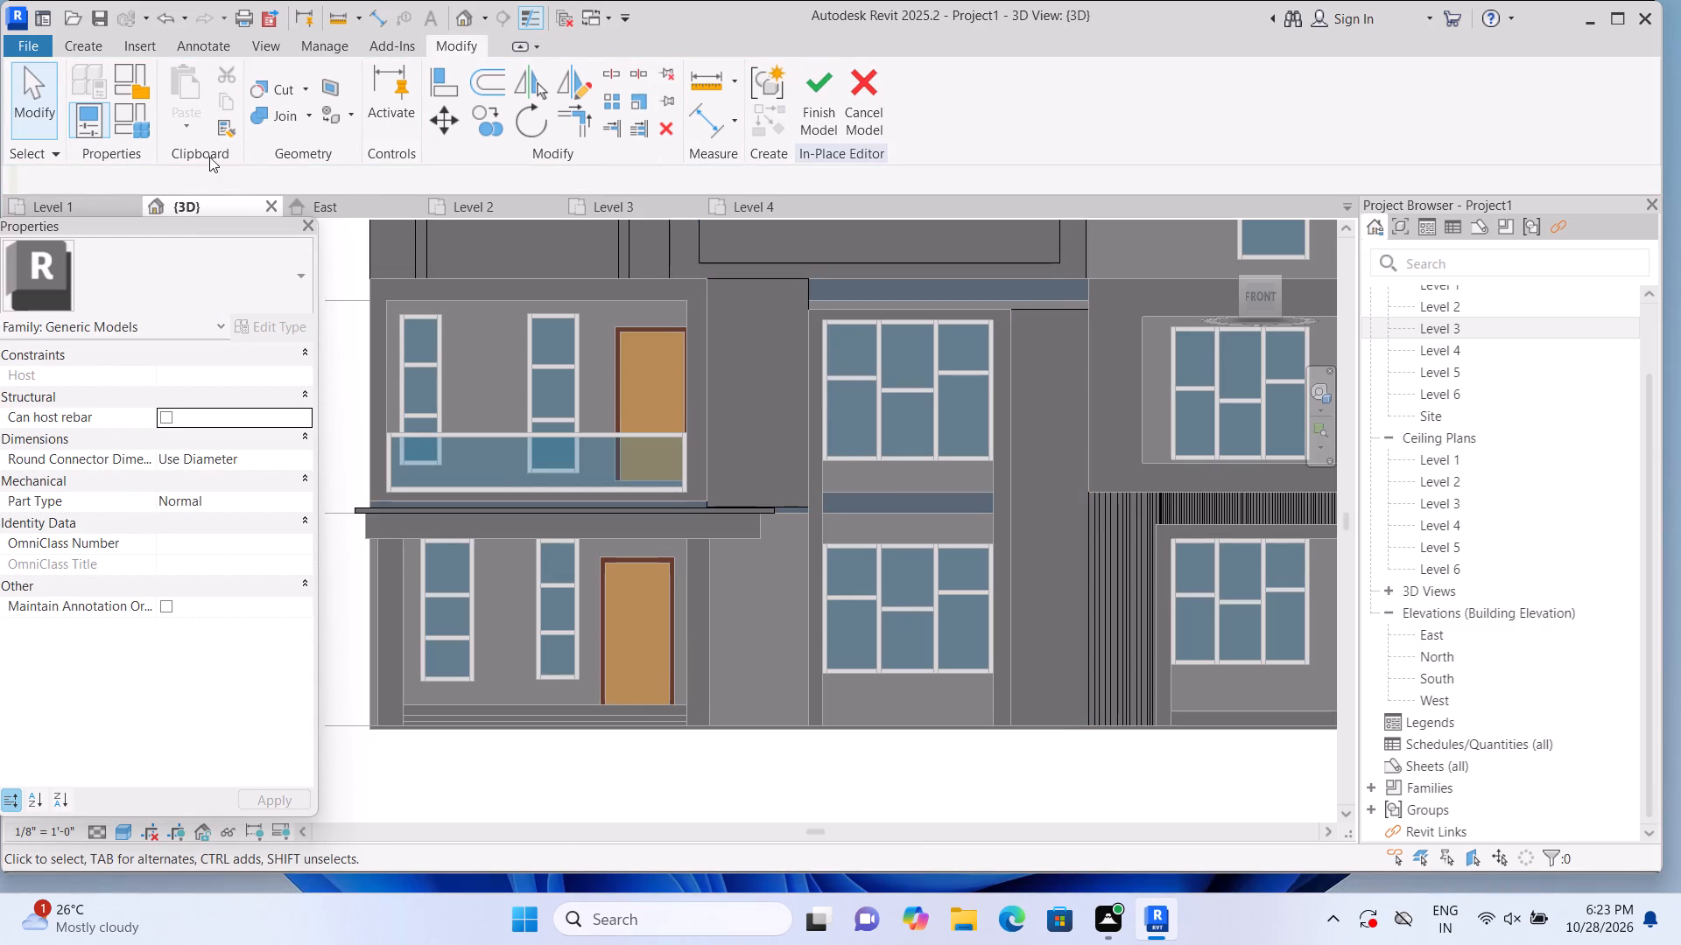
Extrude a 2" horizontal strip about 1'-5" tall above the central window frame, using the new panel extrusion's face as the work plane.
{"action": "left_click", "coordinate": [93, 46]}
{"action": "left_click", "coordinate": [191, 104]}
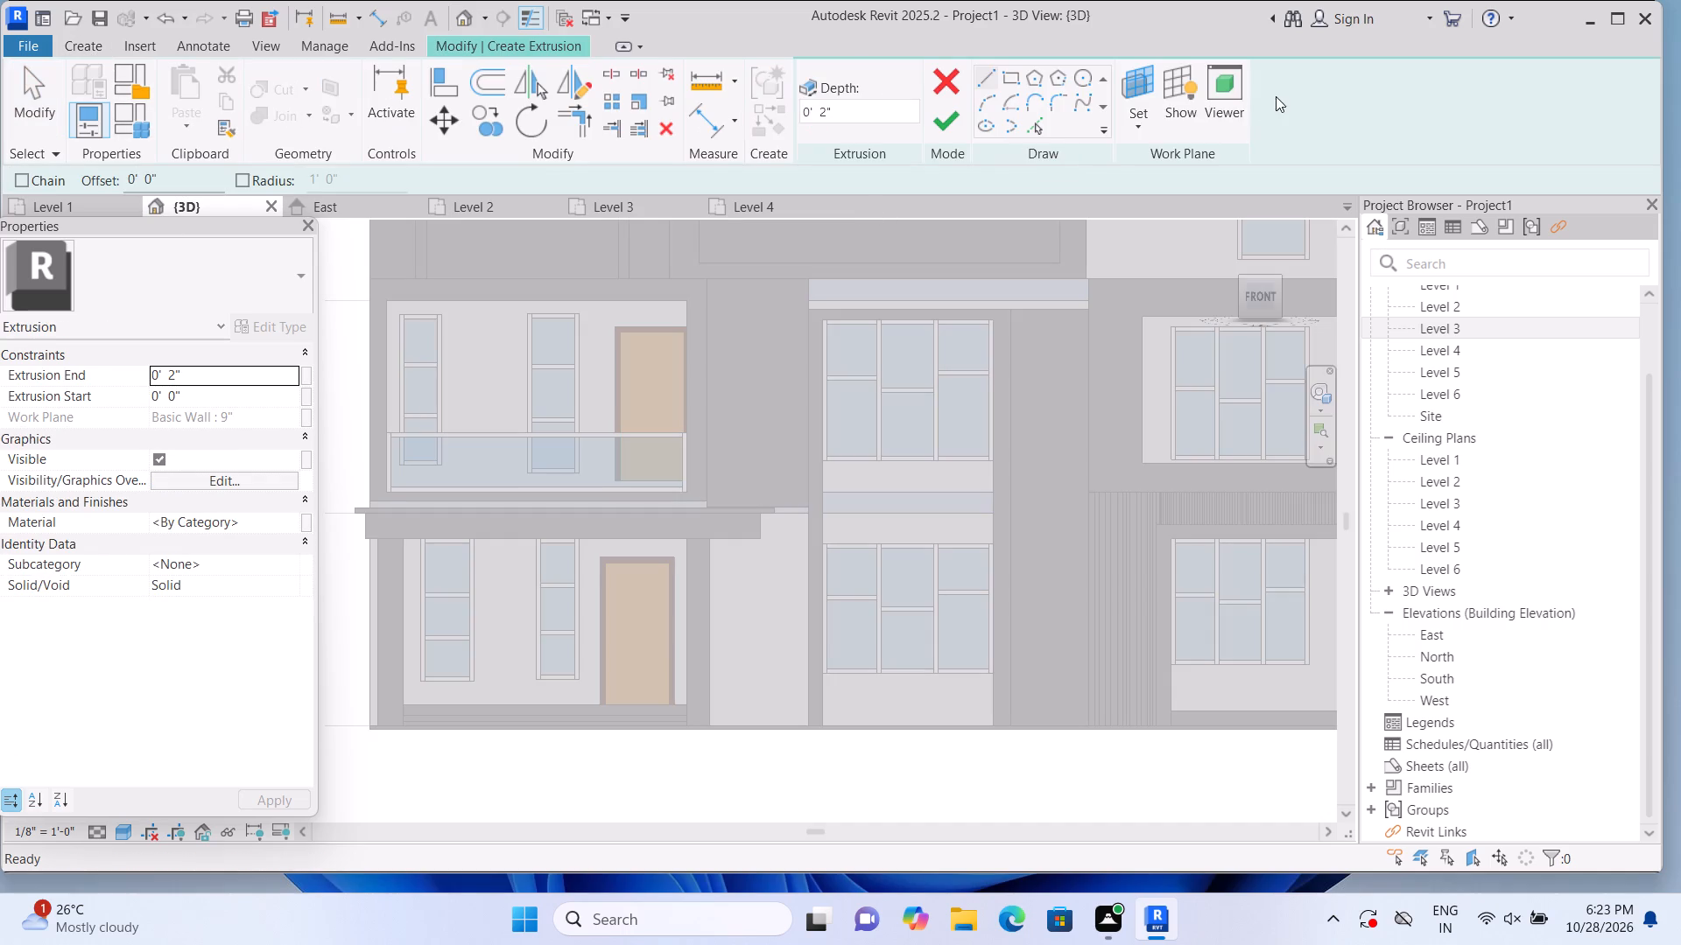
{"action": "left_click", "coordinate": [1120, 138]}
{"action": "left_click", "coordinate": [1133, 199]}
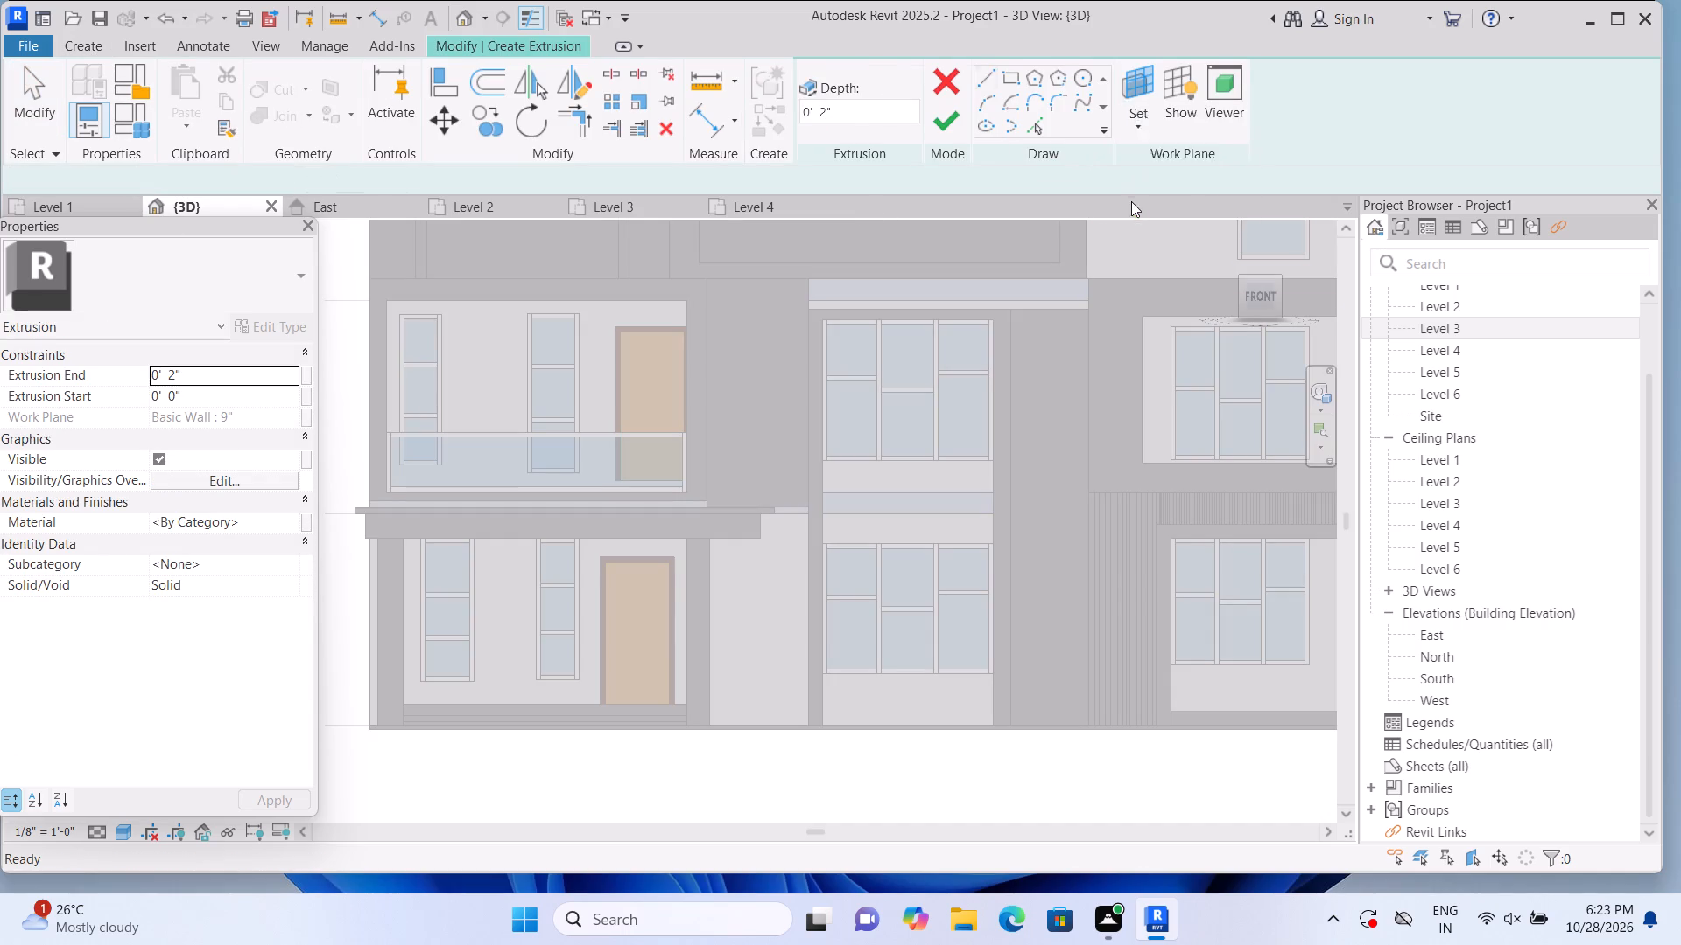
{"action": "left_click", "coordinate": [1041, 302]}
{"action": "left_click", "coordinate": [1013, 74]}
{"action": "left_click", "coordinate": [812, 278]}
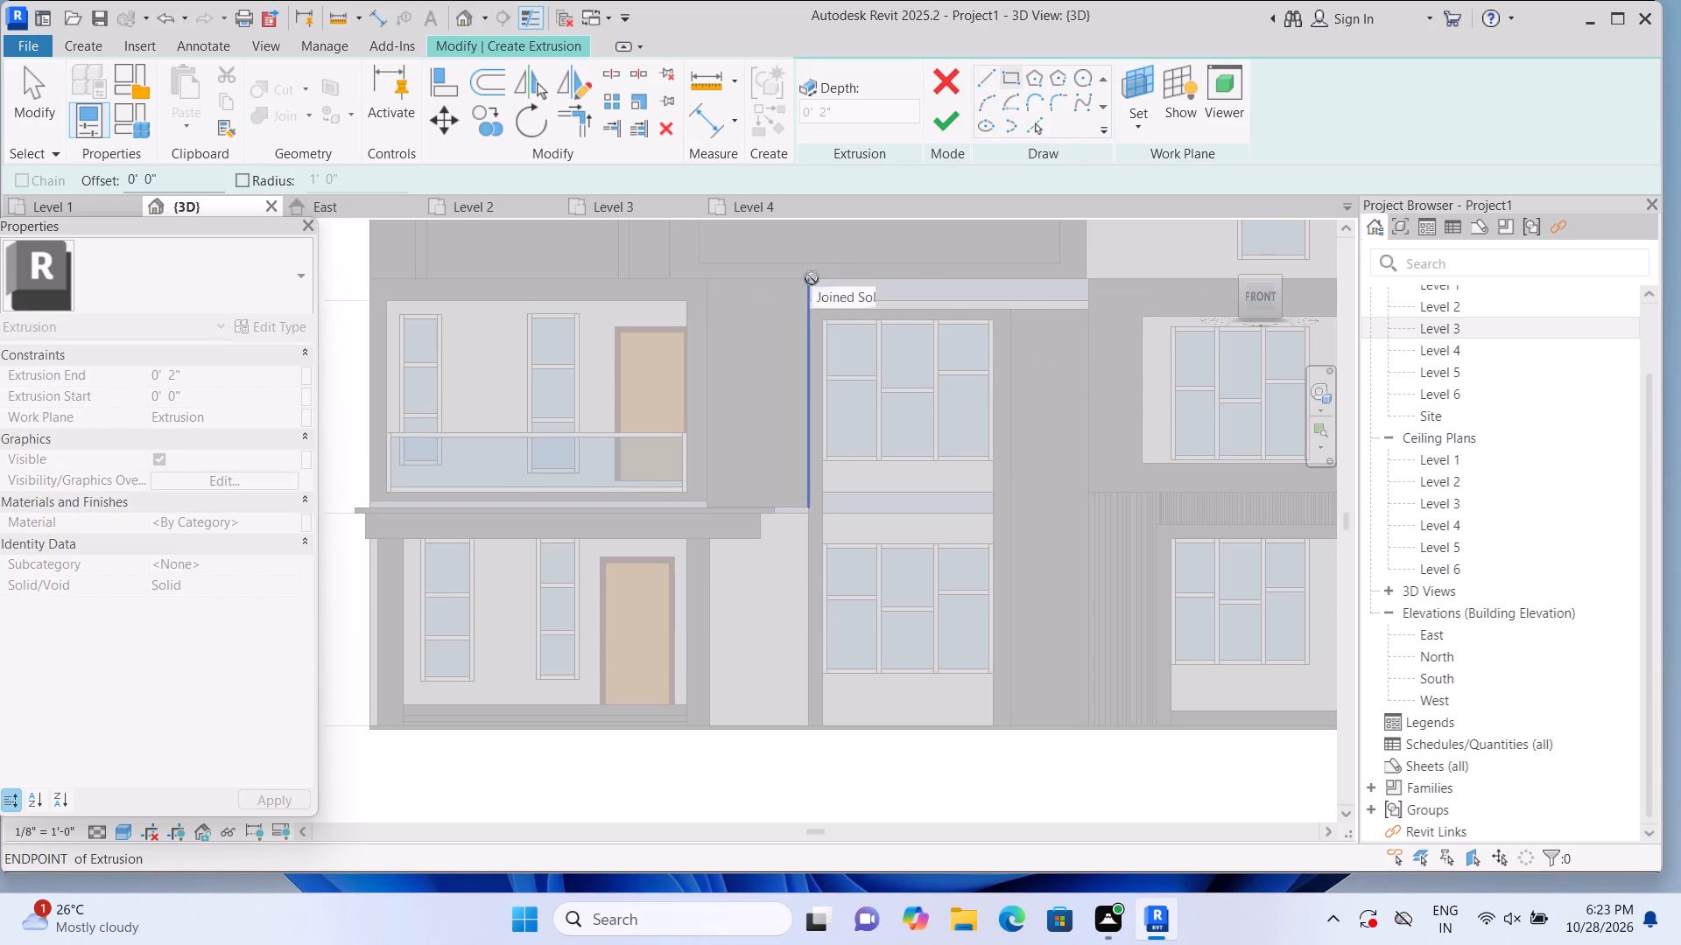
{"action": "double_click", "coordinate": [1087, 307]}
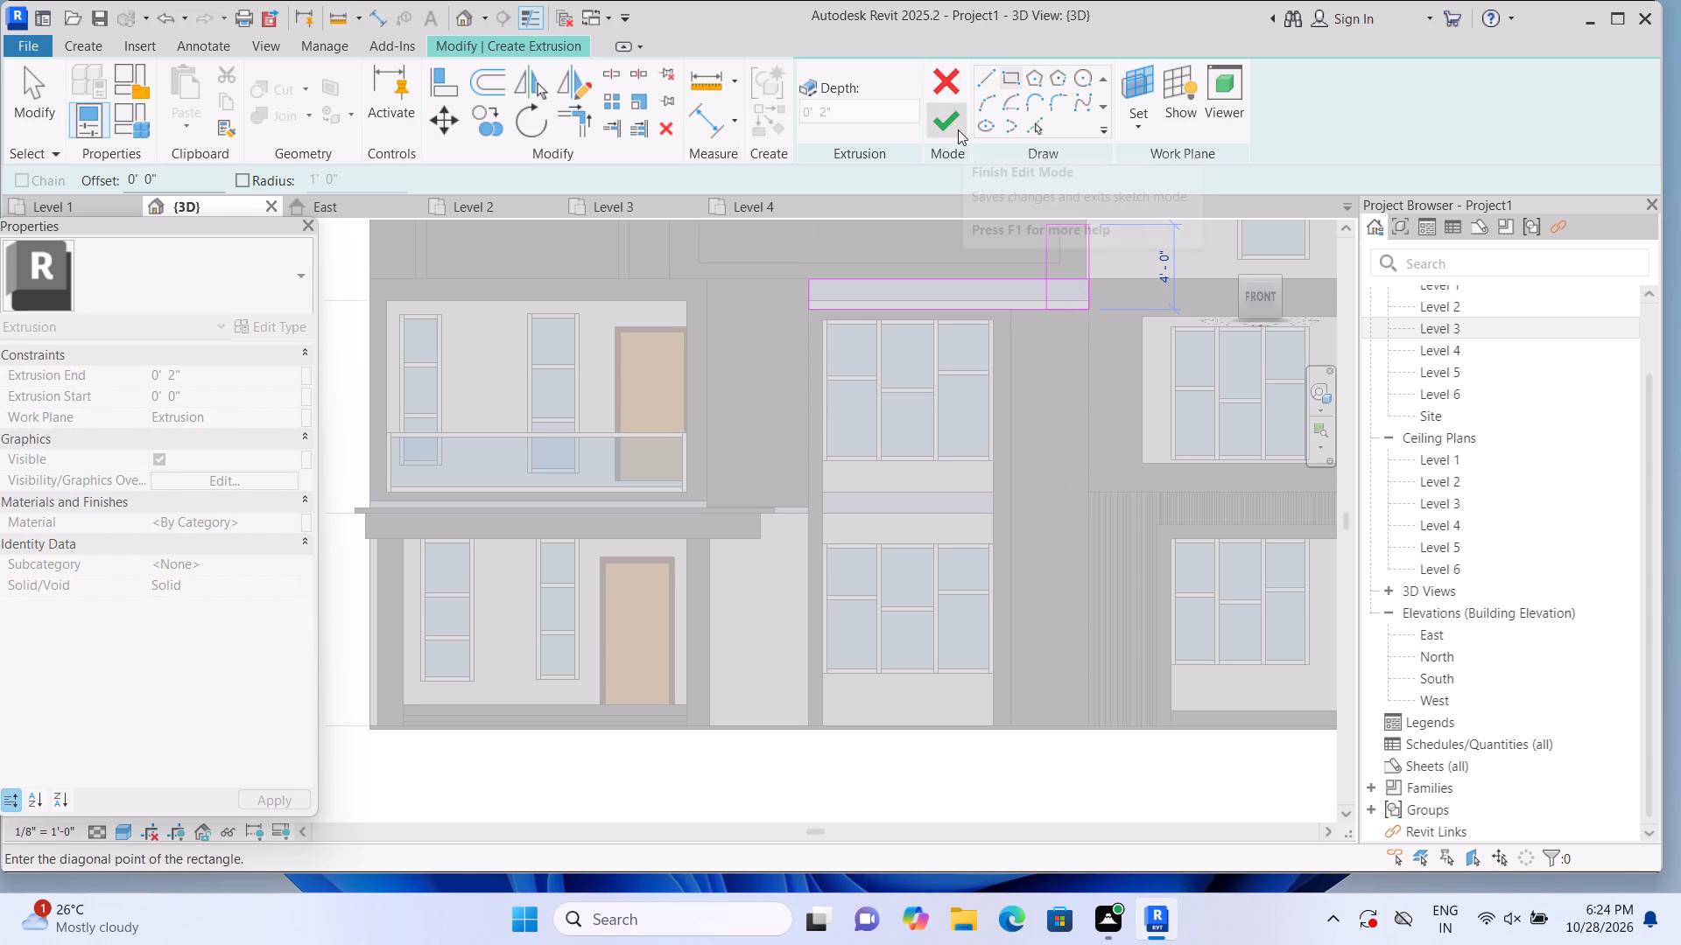
{"action": "key", "text": "Escape"}
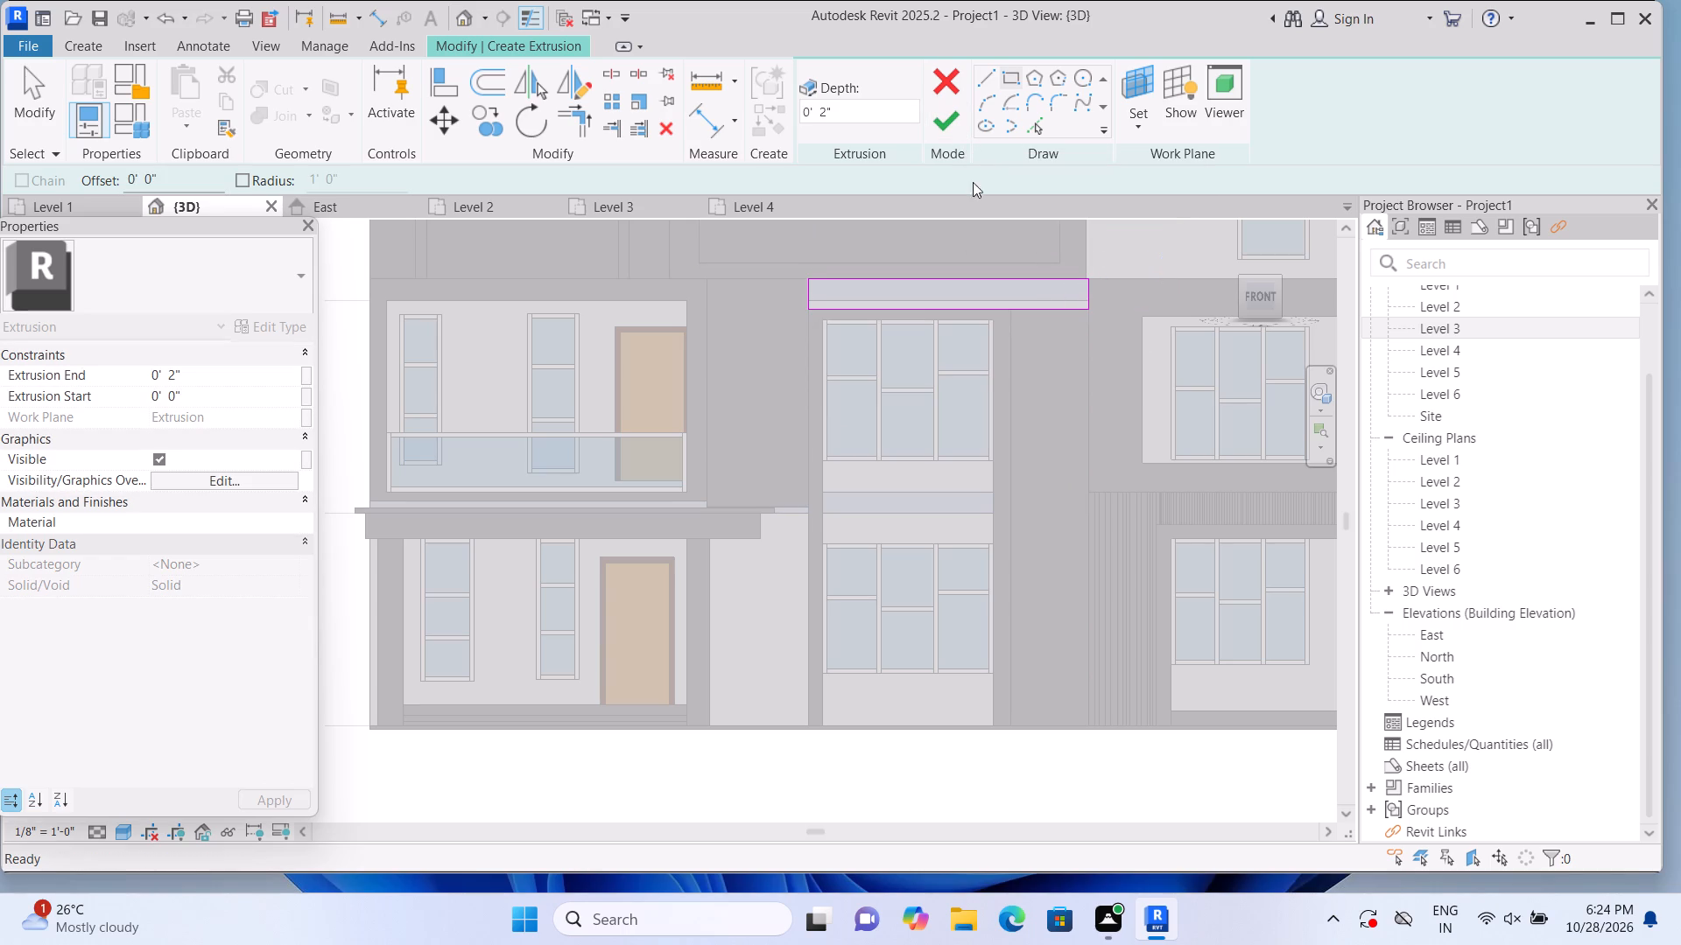
{"action": "left_click", "coordinate": [937, 131]}
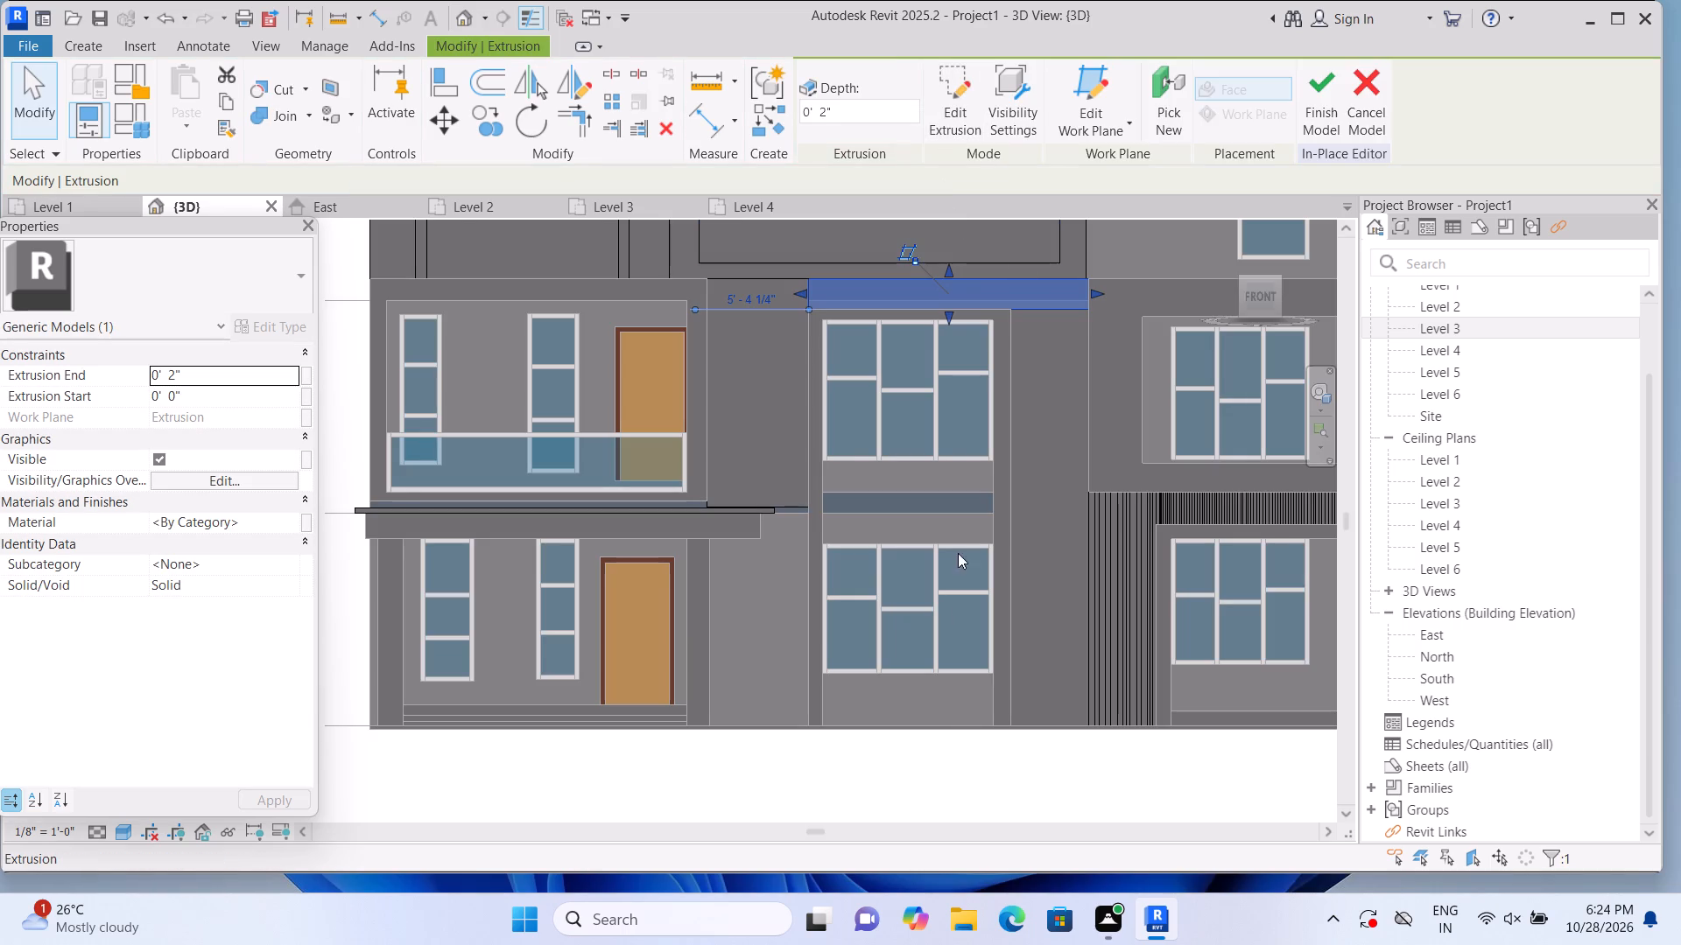
{"action": "double_click", "coordinate": [914, 781]}
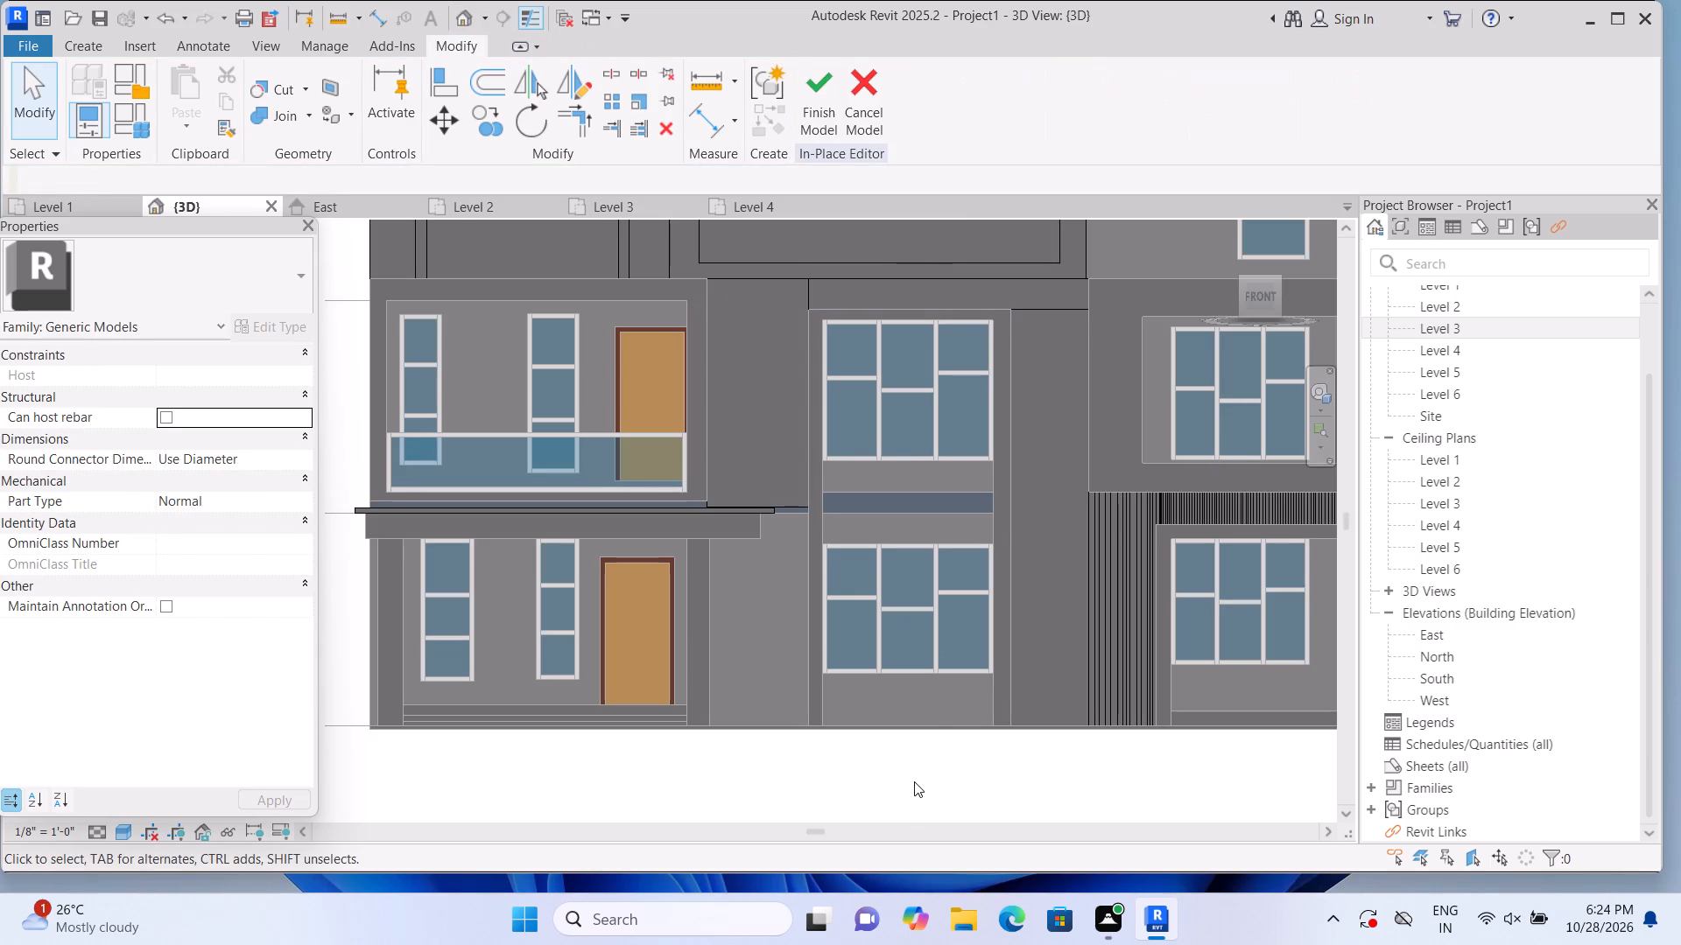
Extrude a 2" panel about 1'-7" by 10'-3" on the ground-floor wall face, between the canopy end and the central window frame.
{"action": "double_click", "coordinate": [97, 36]}
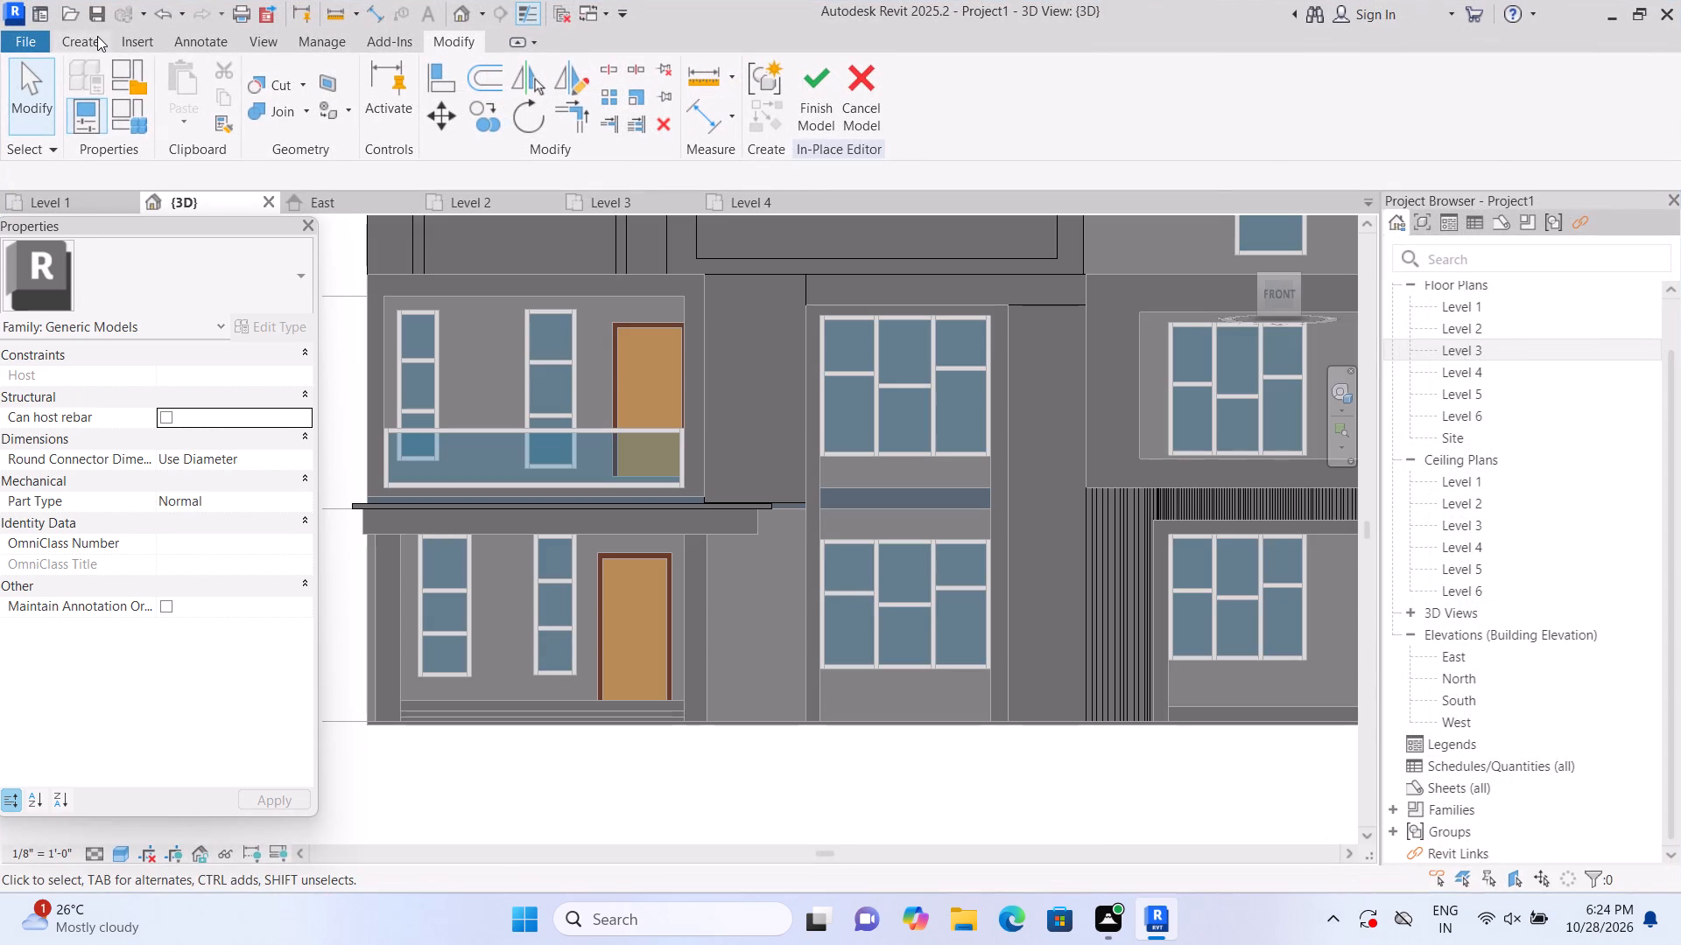
{"action": "left_click", "coordinate": [97, 36]}
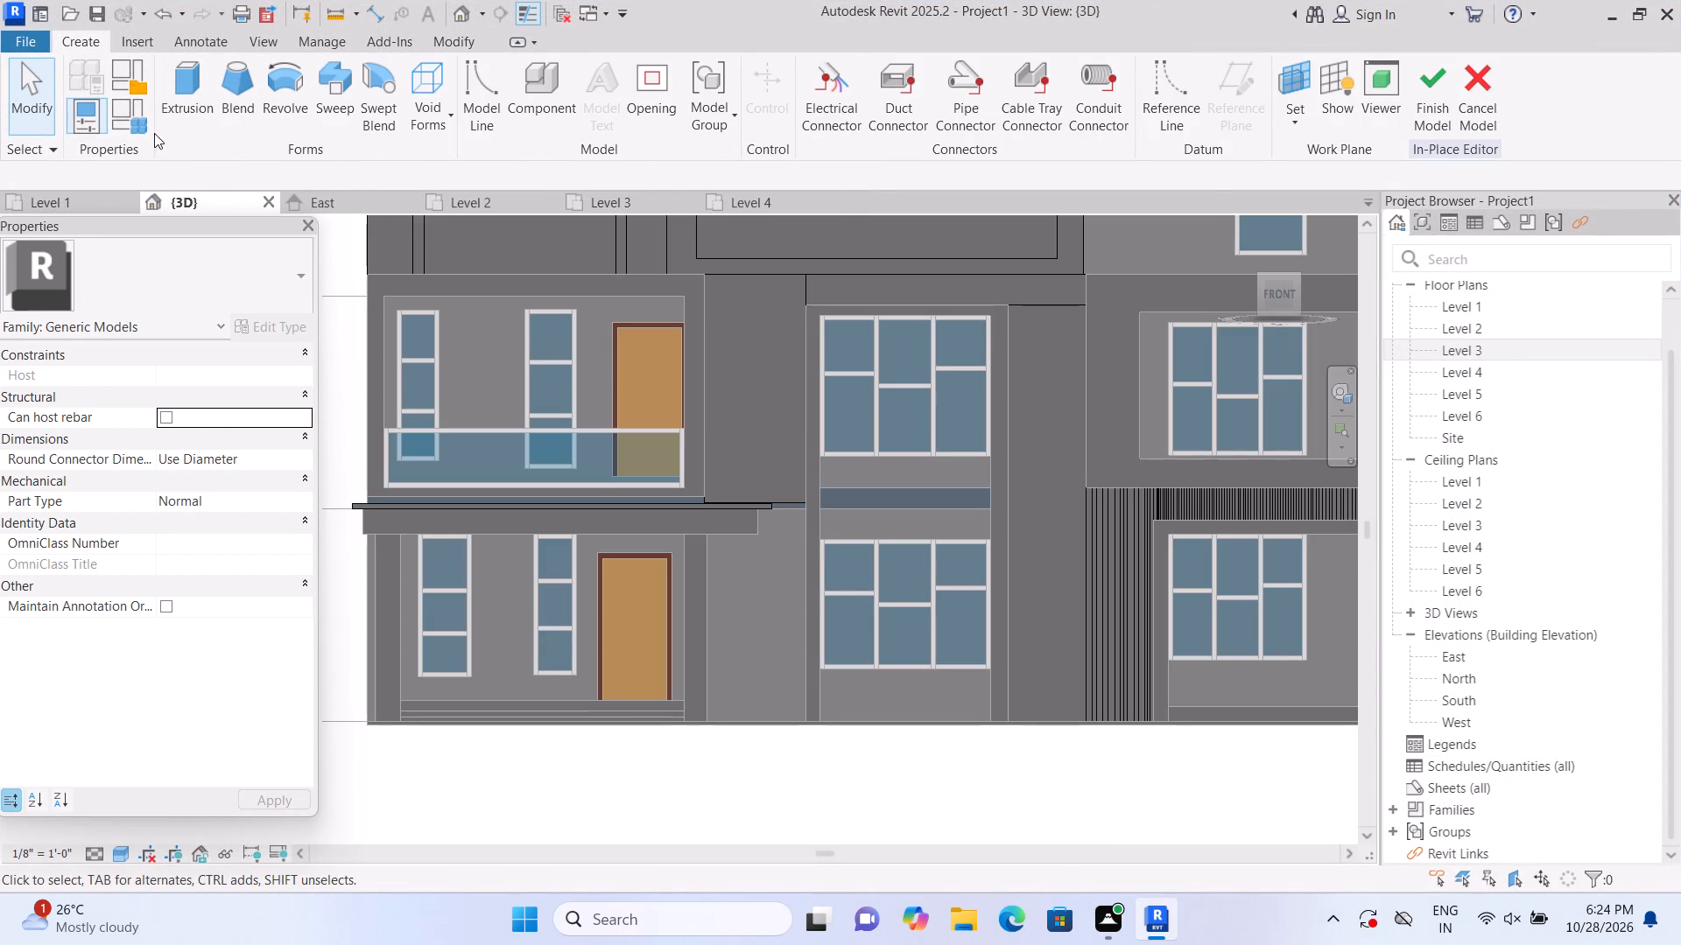
{"action": "left_click", "coordinate": [169, 117]}
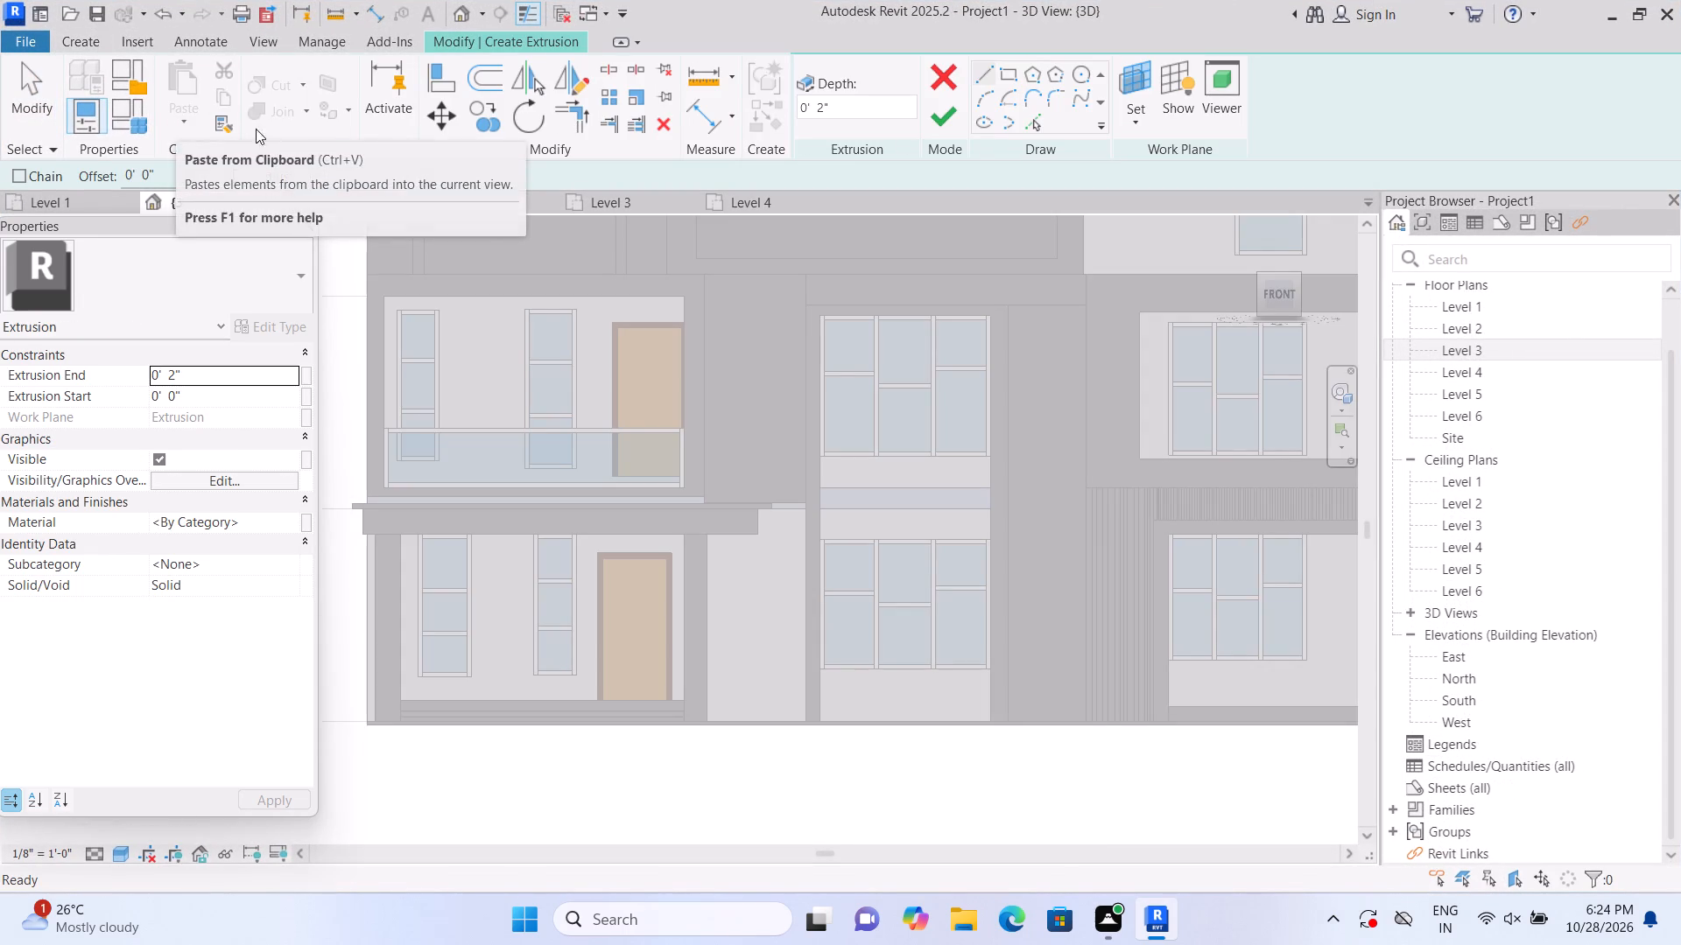
{"action": "left_click", "coordinate": [1127, 117]}
{"action": "left_click", "coordinate": [1147, 202]}
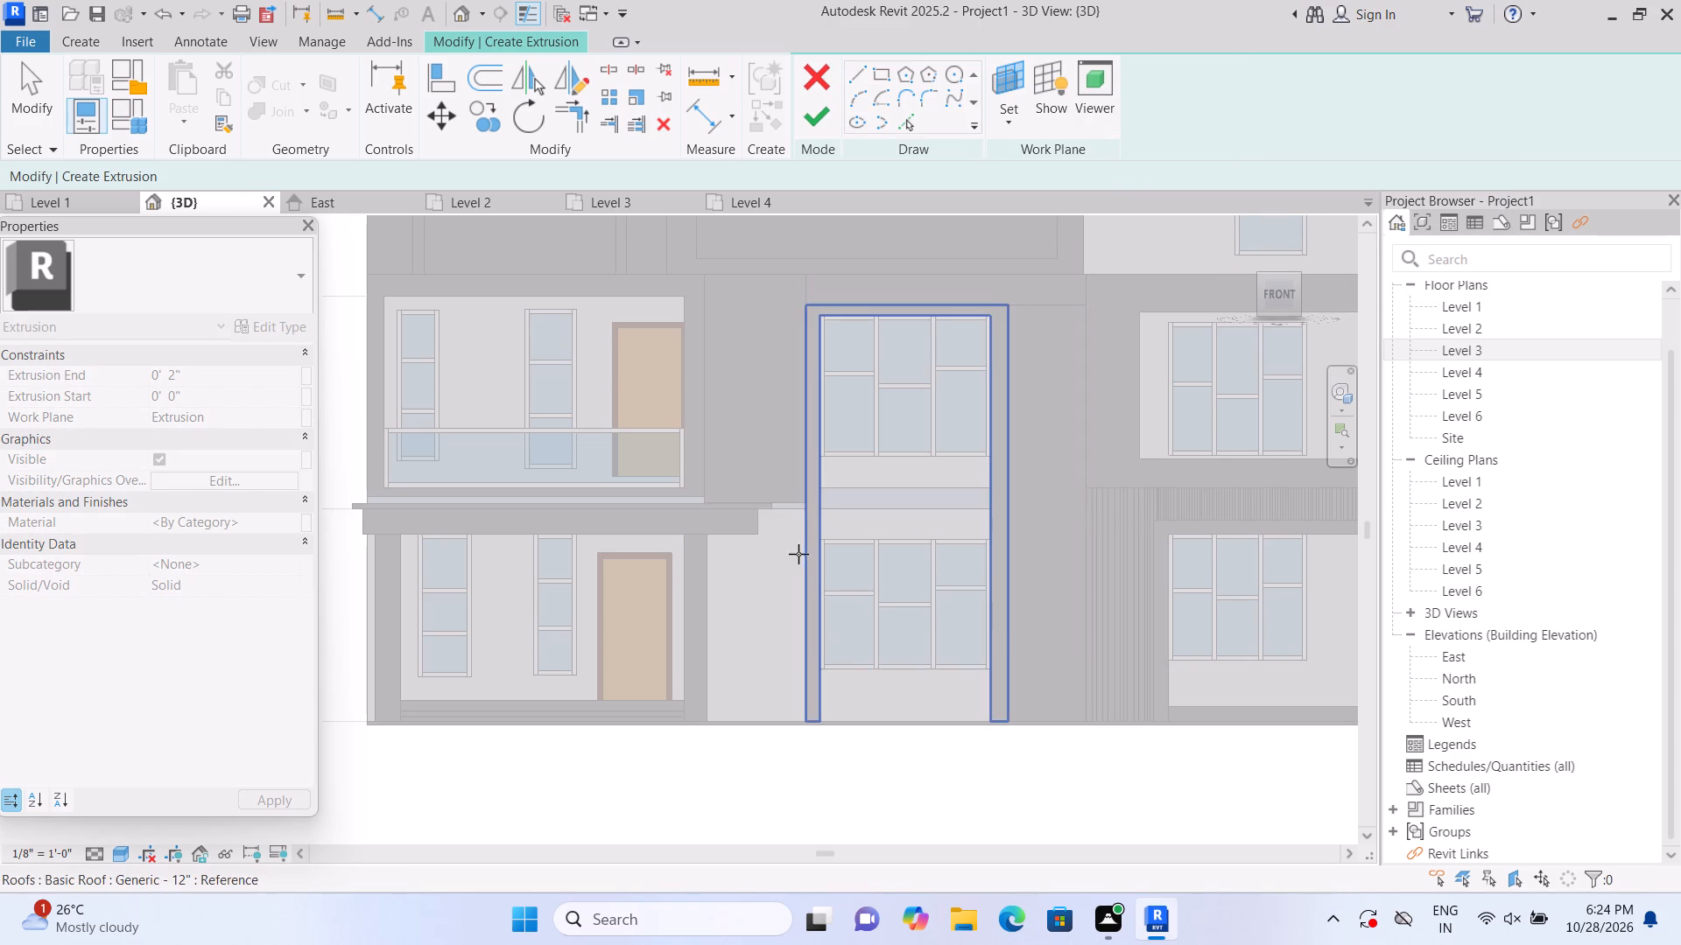
{"action": "left_click", "coordinate": [784, 589]}
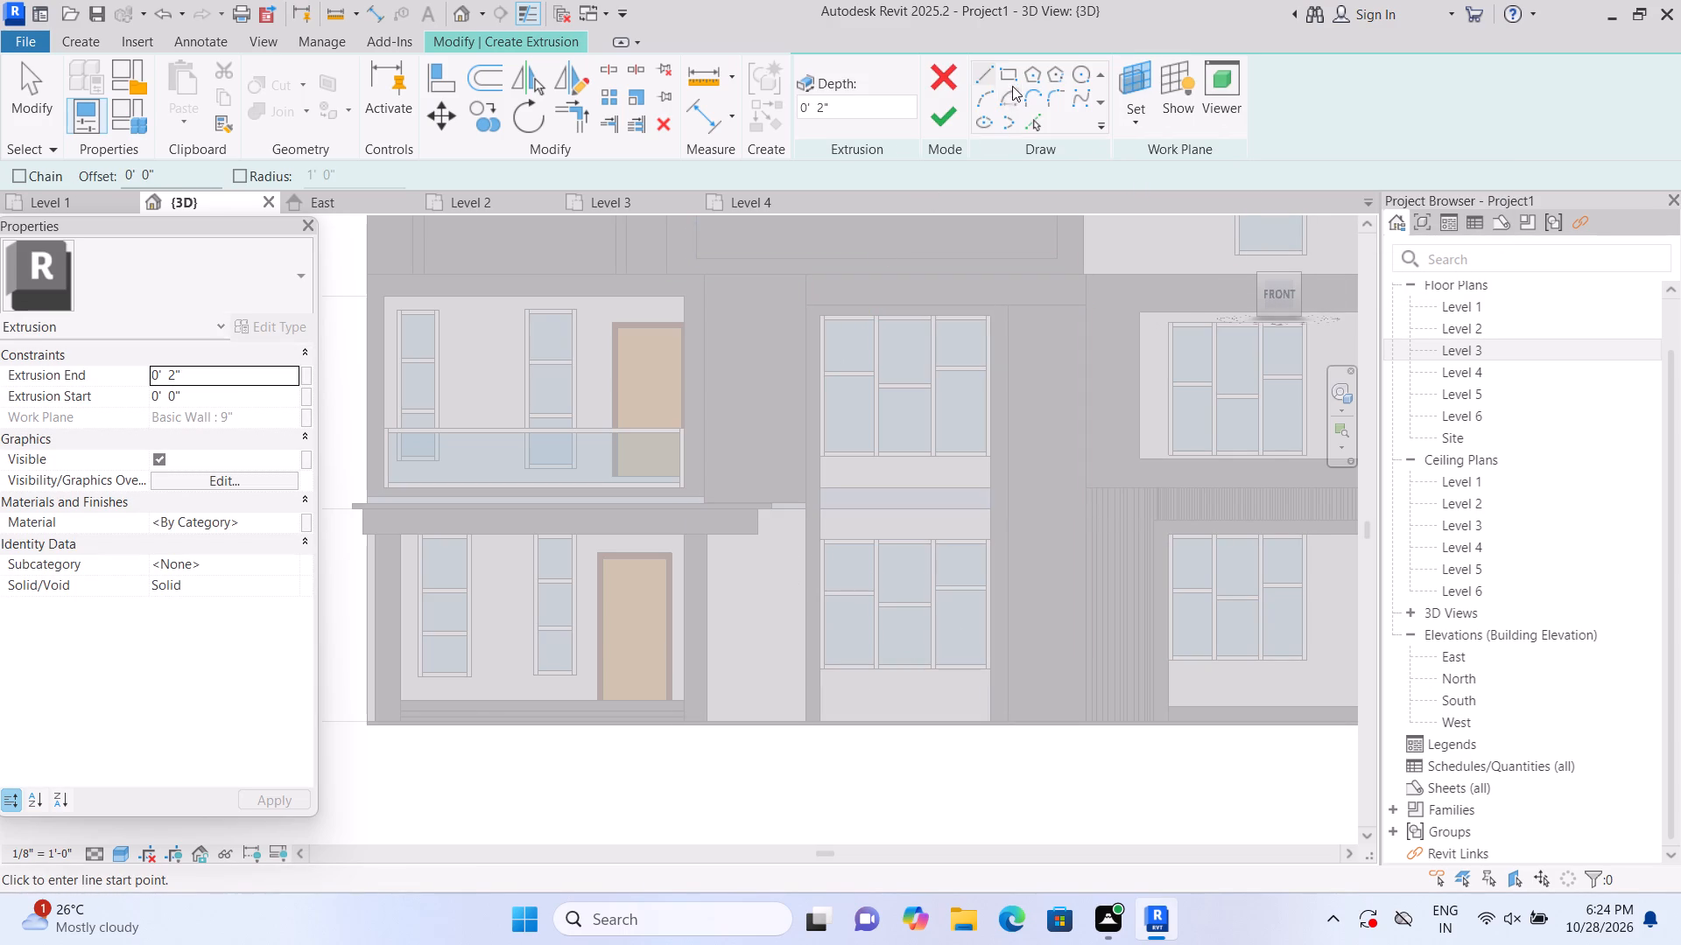
{"action": "left_click", "coordinate": [1012, 75]}
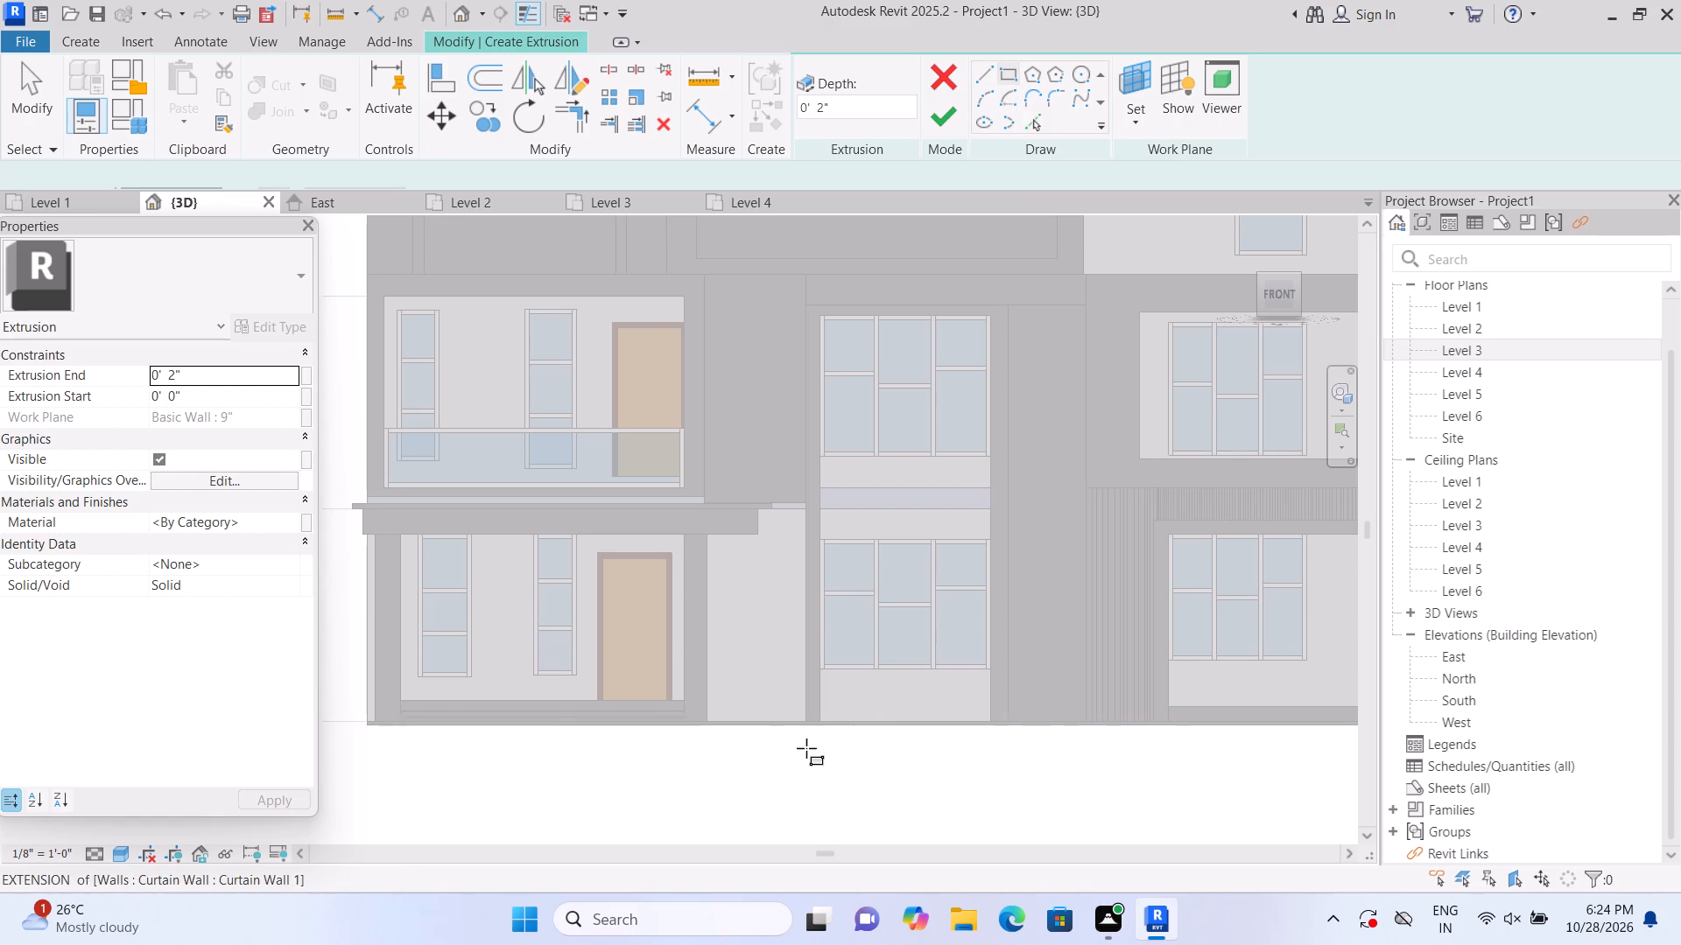
{"action": "scroll", "coordinate": [775, 676], "scroll_direction": "up", "scroll_amount": 1}
{"action": "left_click", "coordinate": [773, 479]}
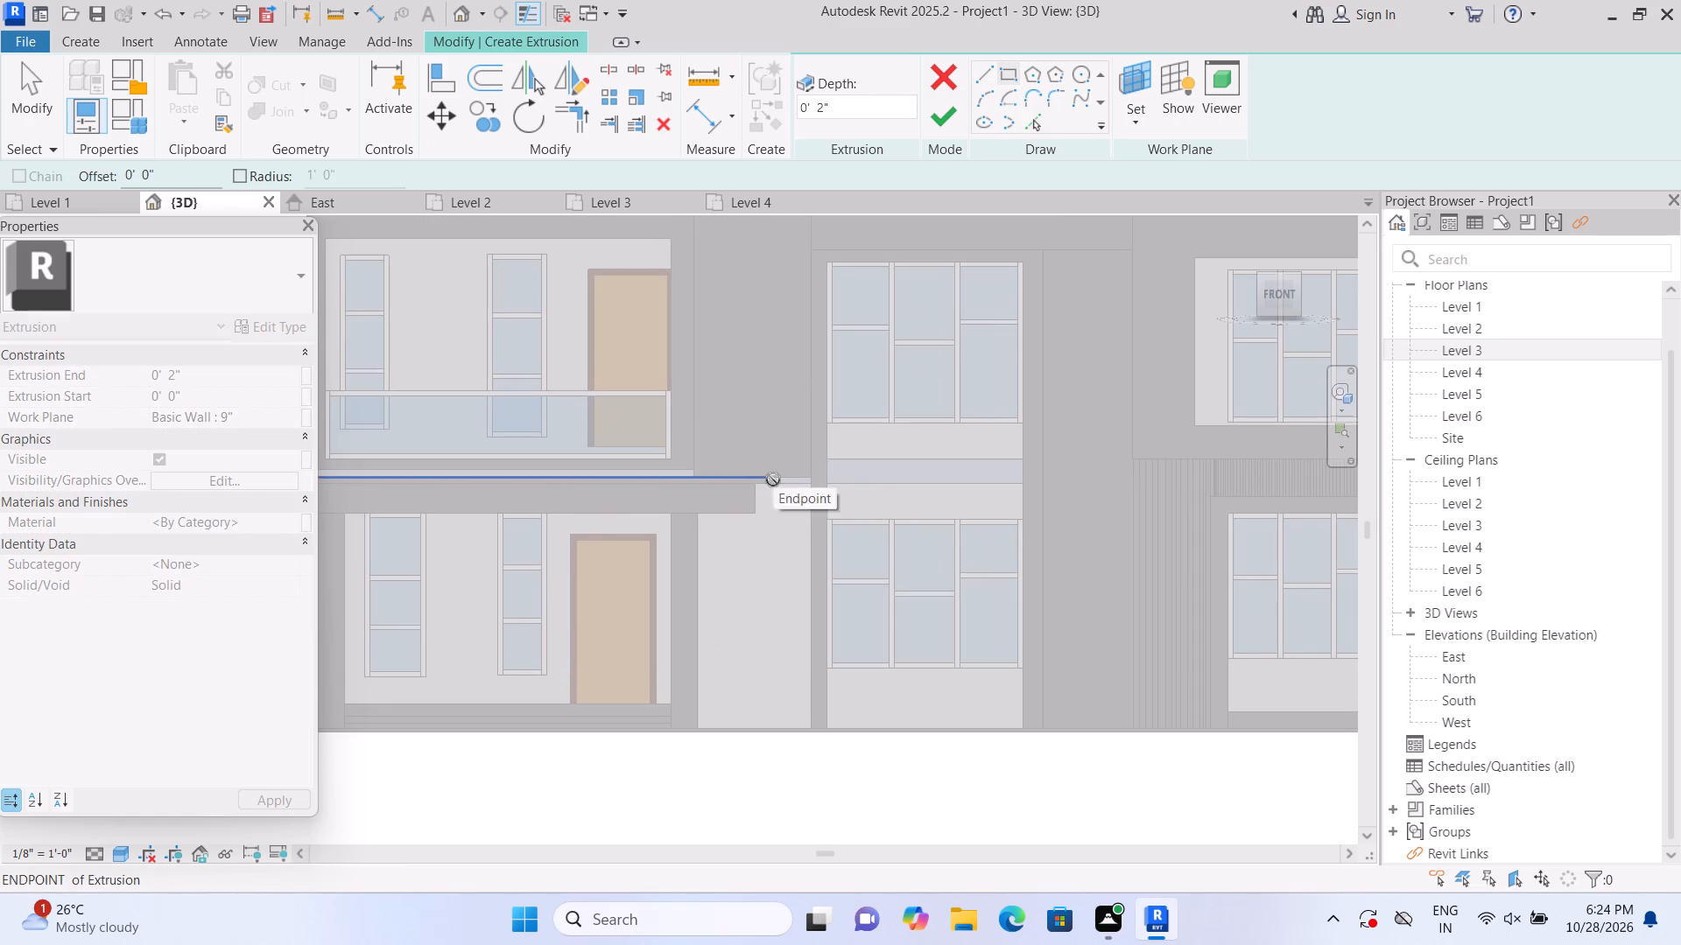
{"action": "left_click", "coordinate": [803, 724]}
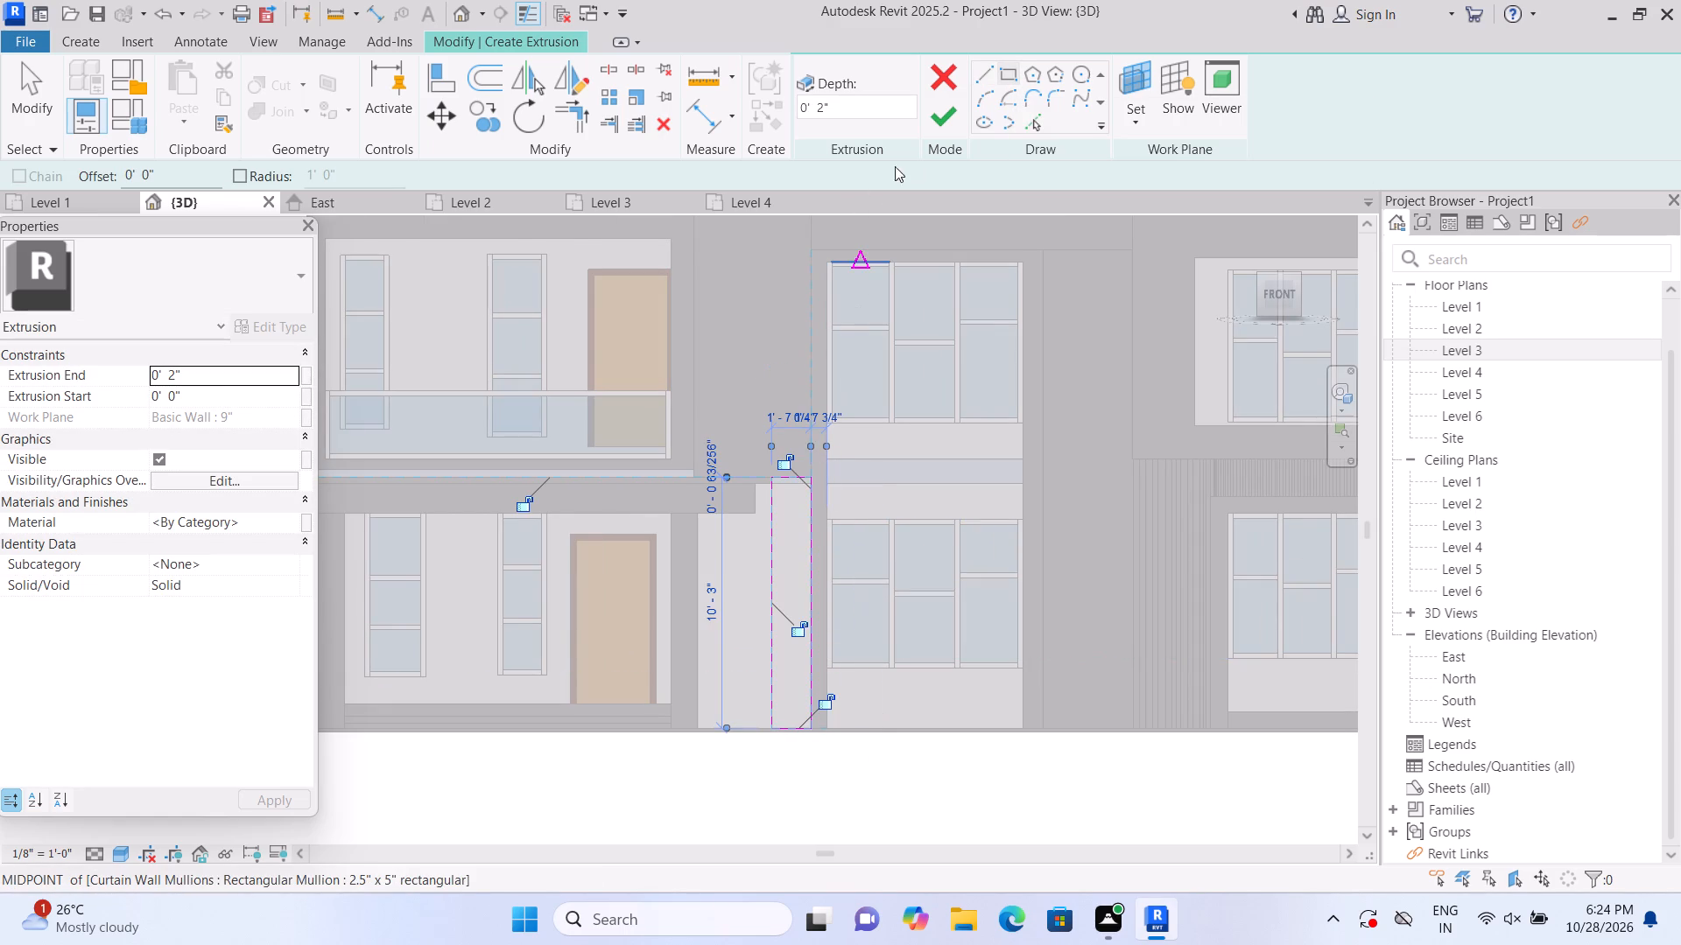
{"action": "left_click", "coordinate": [939, 126]}
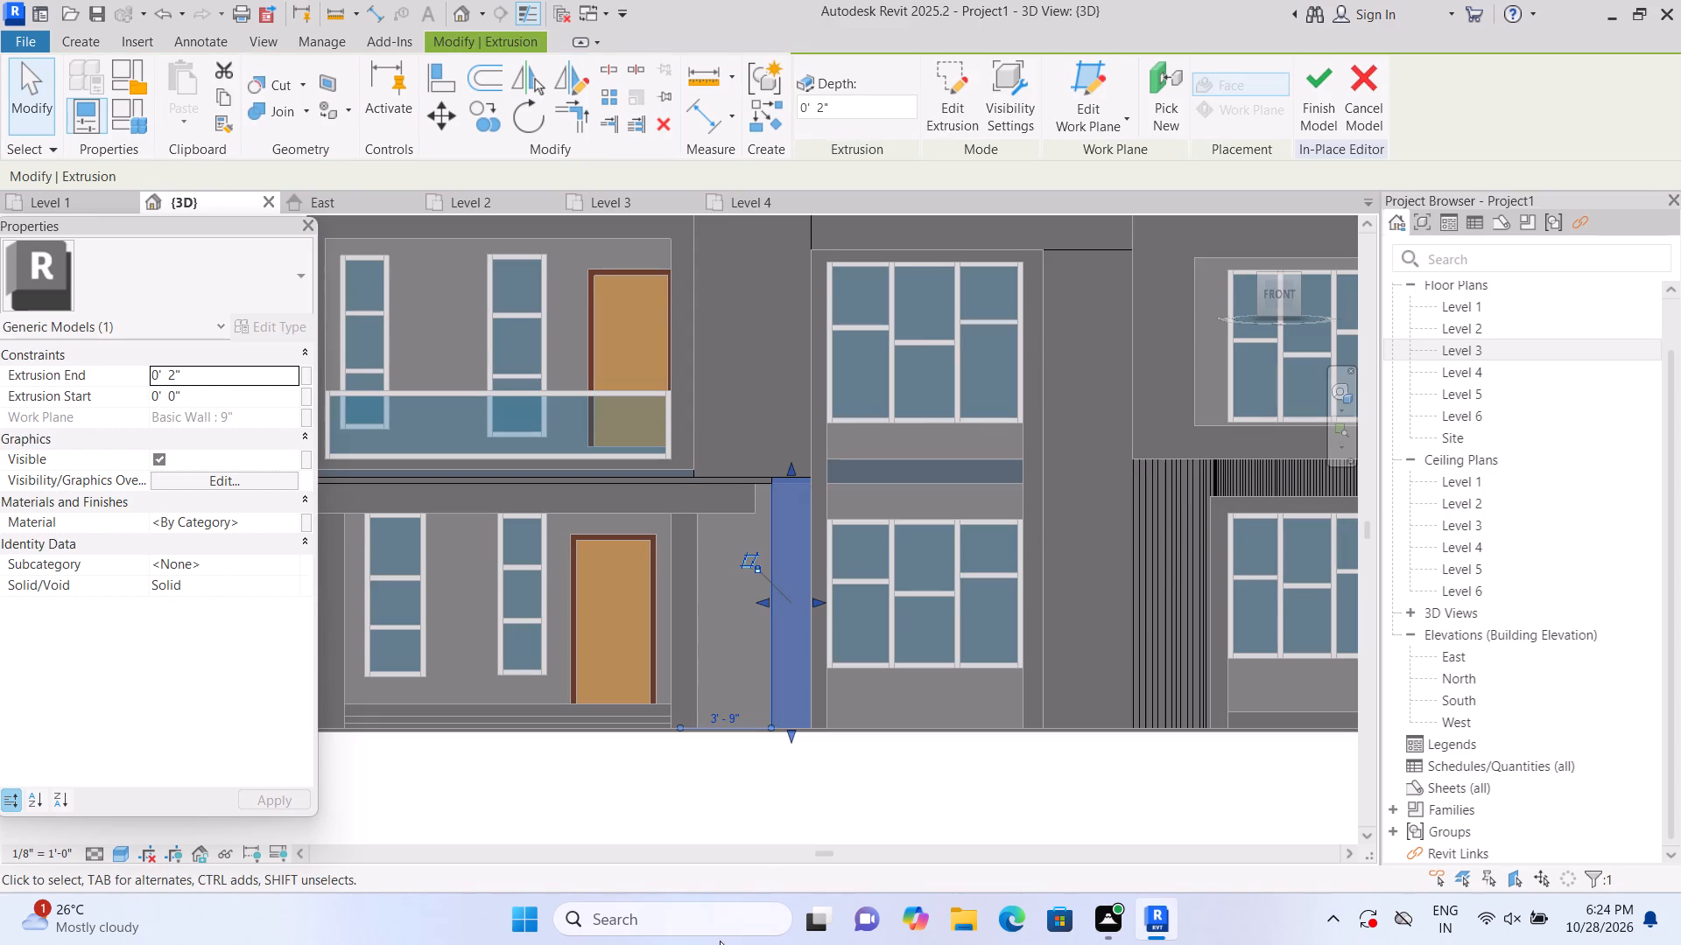
Extrude a 2" strip about 8" by 10'-0" on the ground-floor wall face, between the canopy end and the new 1'-7" panel.
{"action": "left_click", "coordinate": [736, 799]}
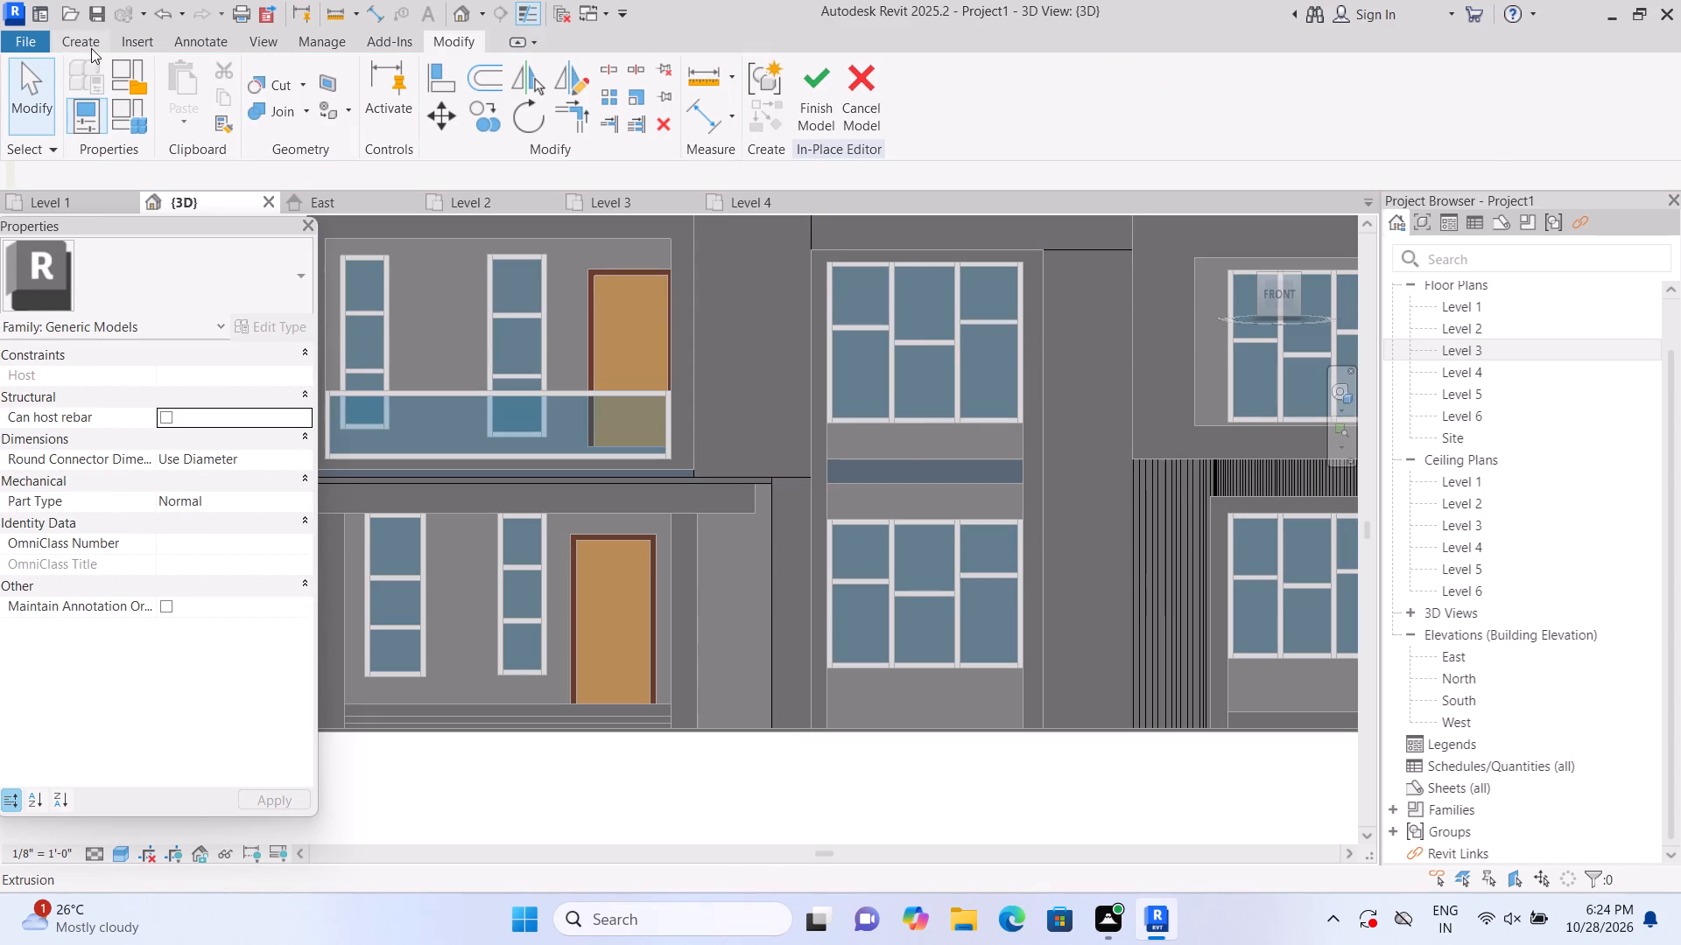
{"action": "left_click", "coordinate": [90, 45]}
{"action": "left_click", "coordinate": [180, 87]}
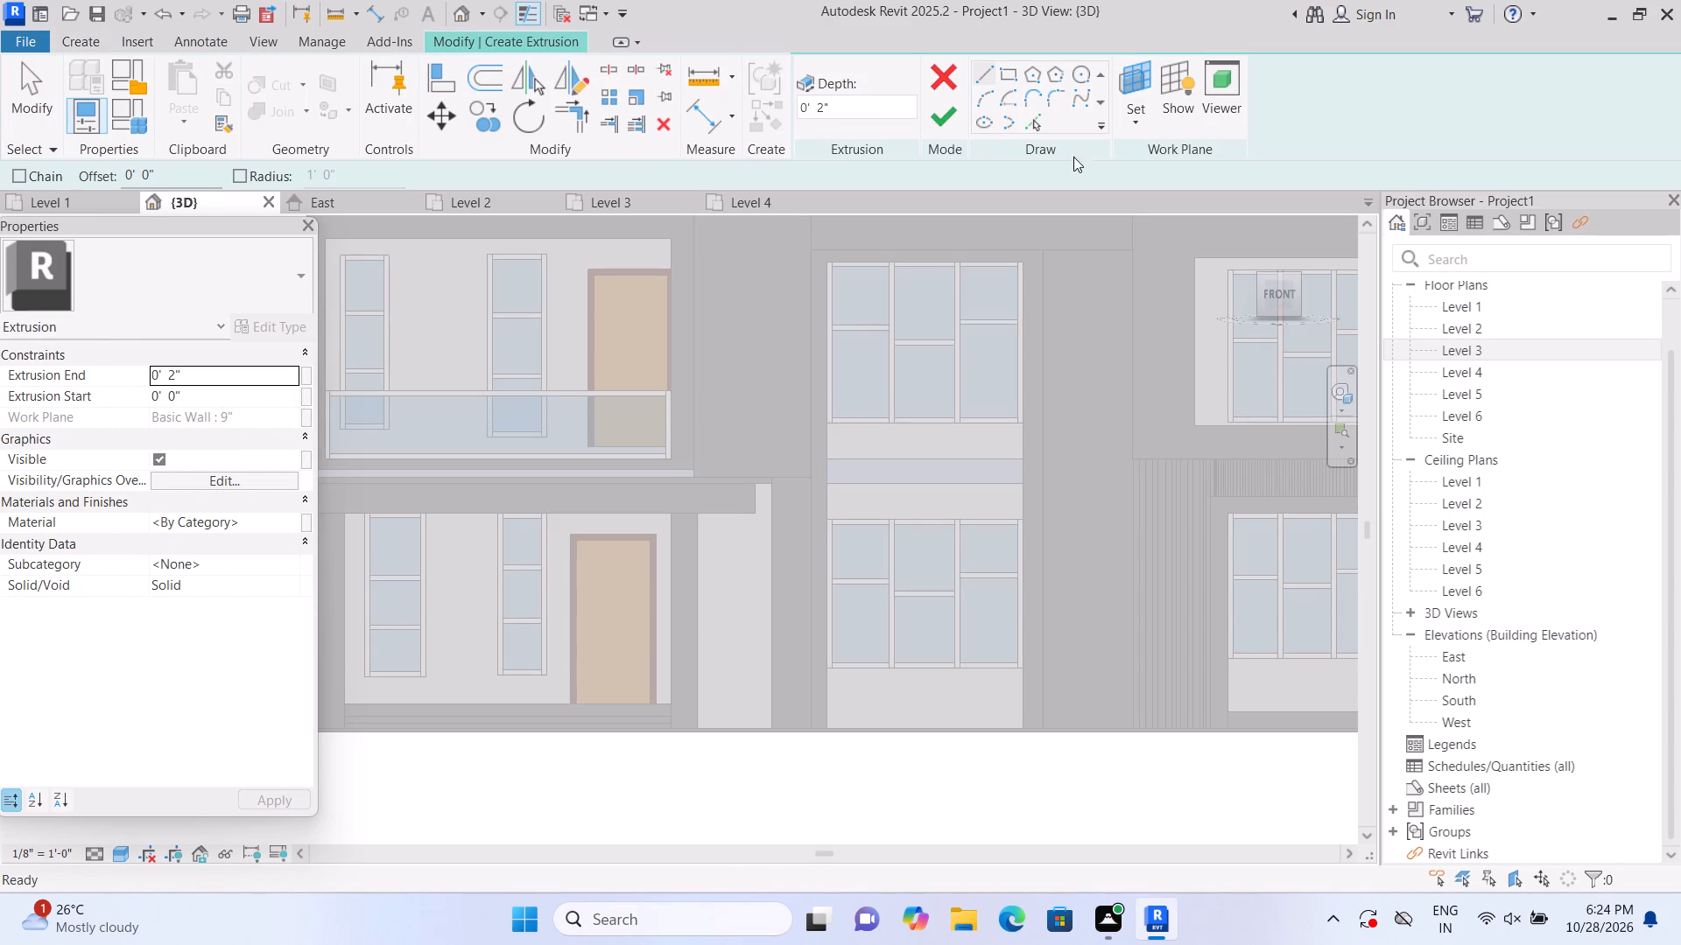
{"action": "left_click", "coordinate": [1138, 119]}
{"action": "left_click", "coordinate": [1155, 218]}
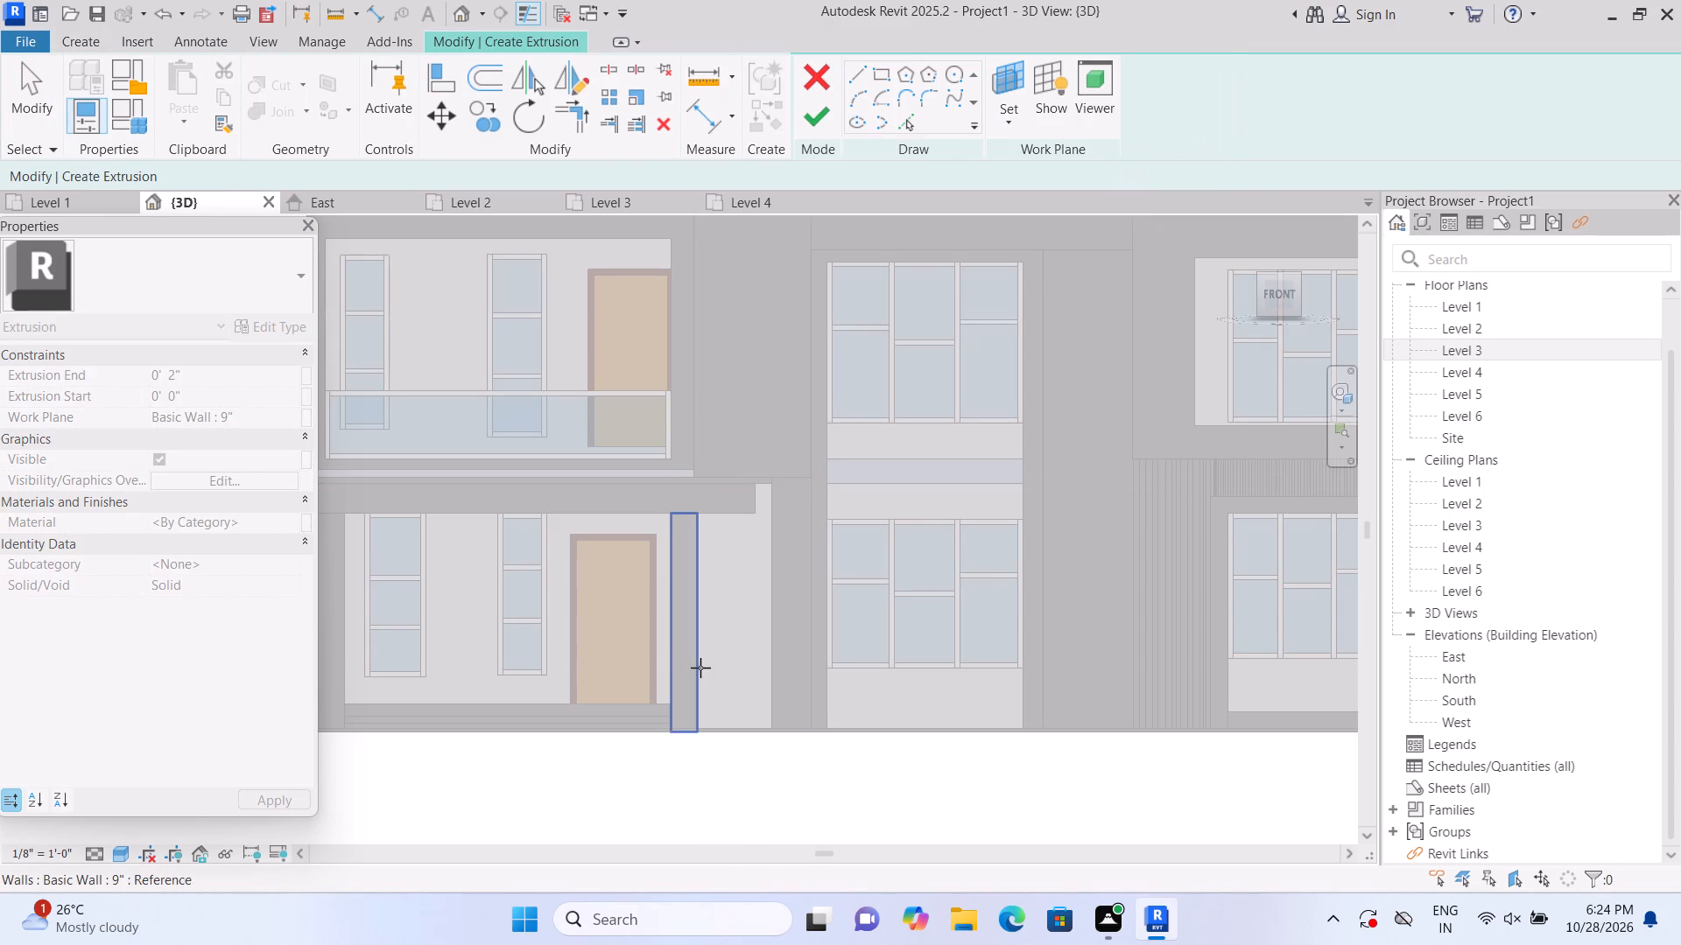
{"action": "left_click", "coordinate": [735, 637]}
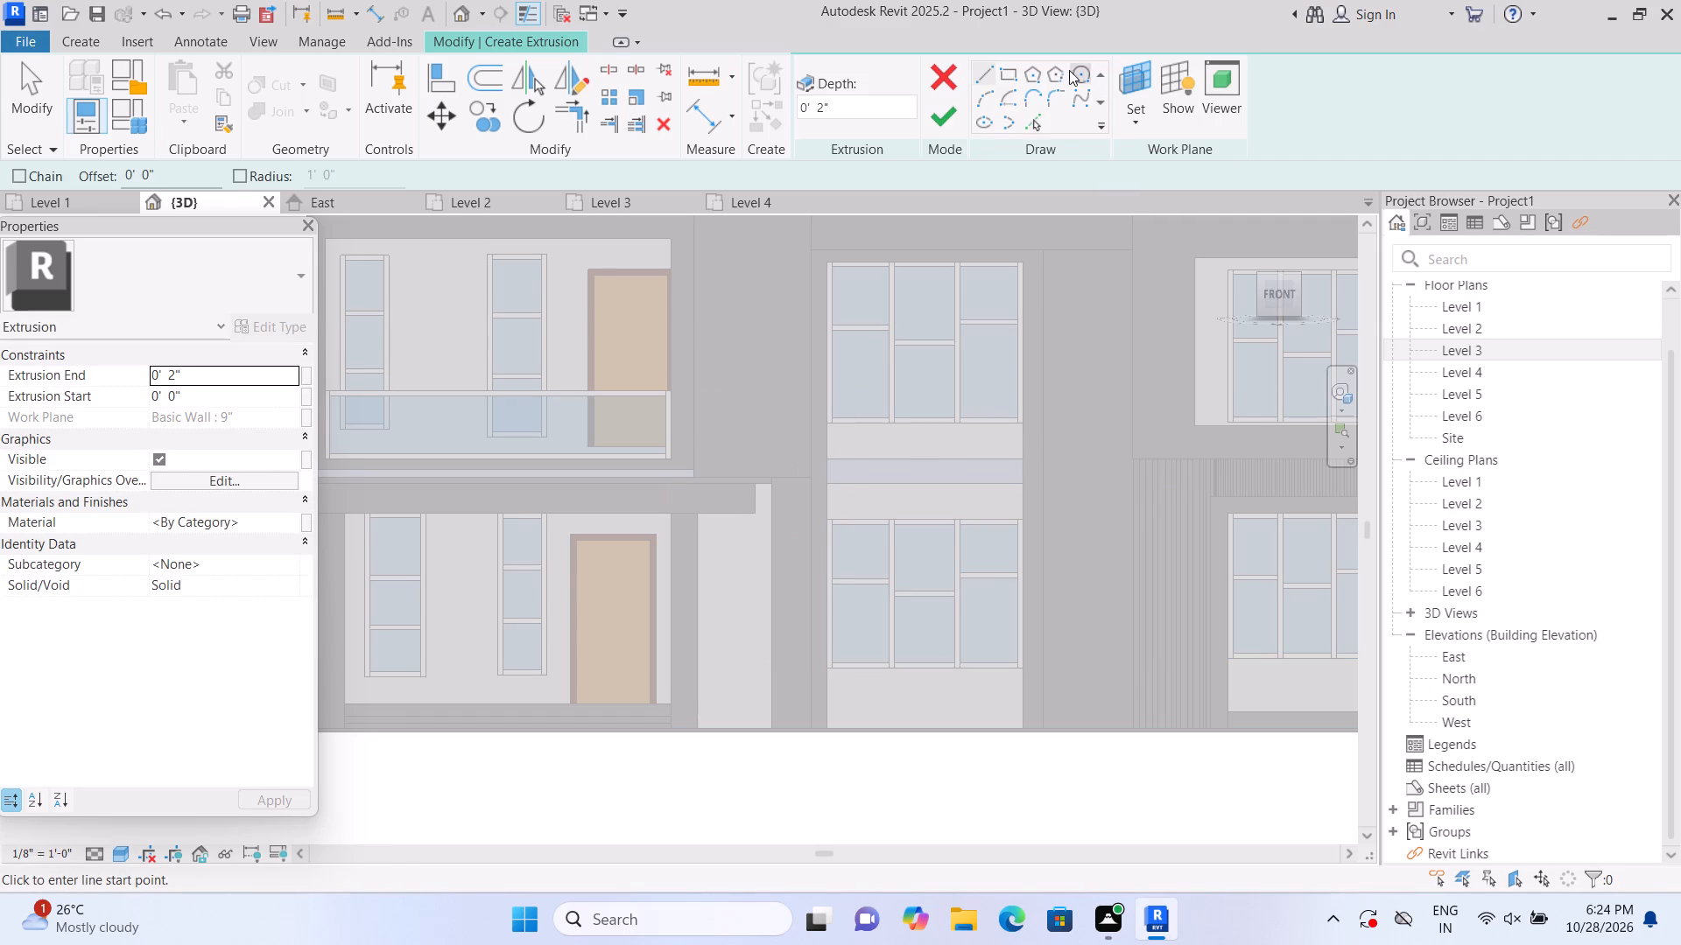
{"action": "left_click", "coordinate": [1007, 73]}
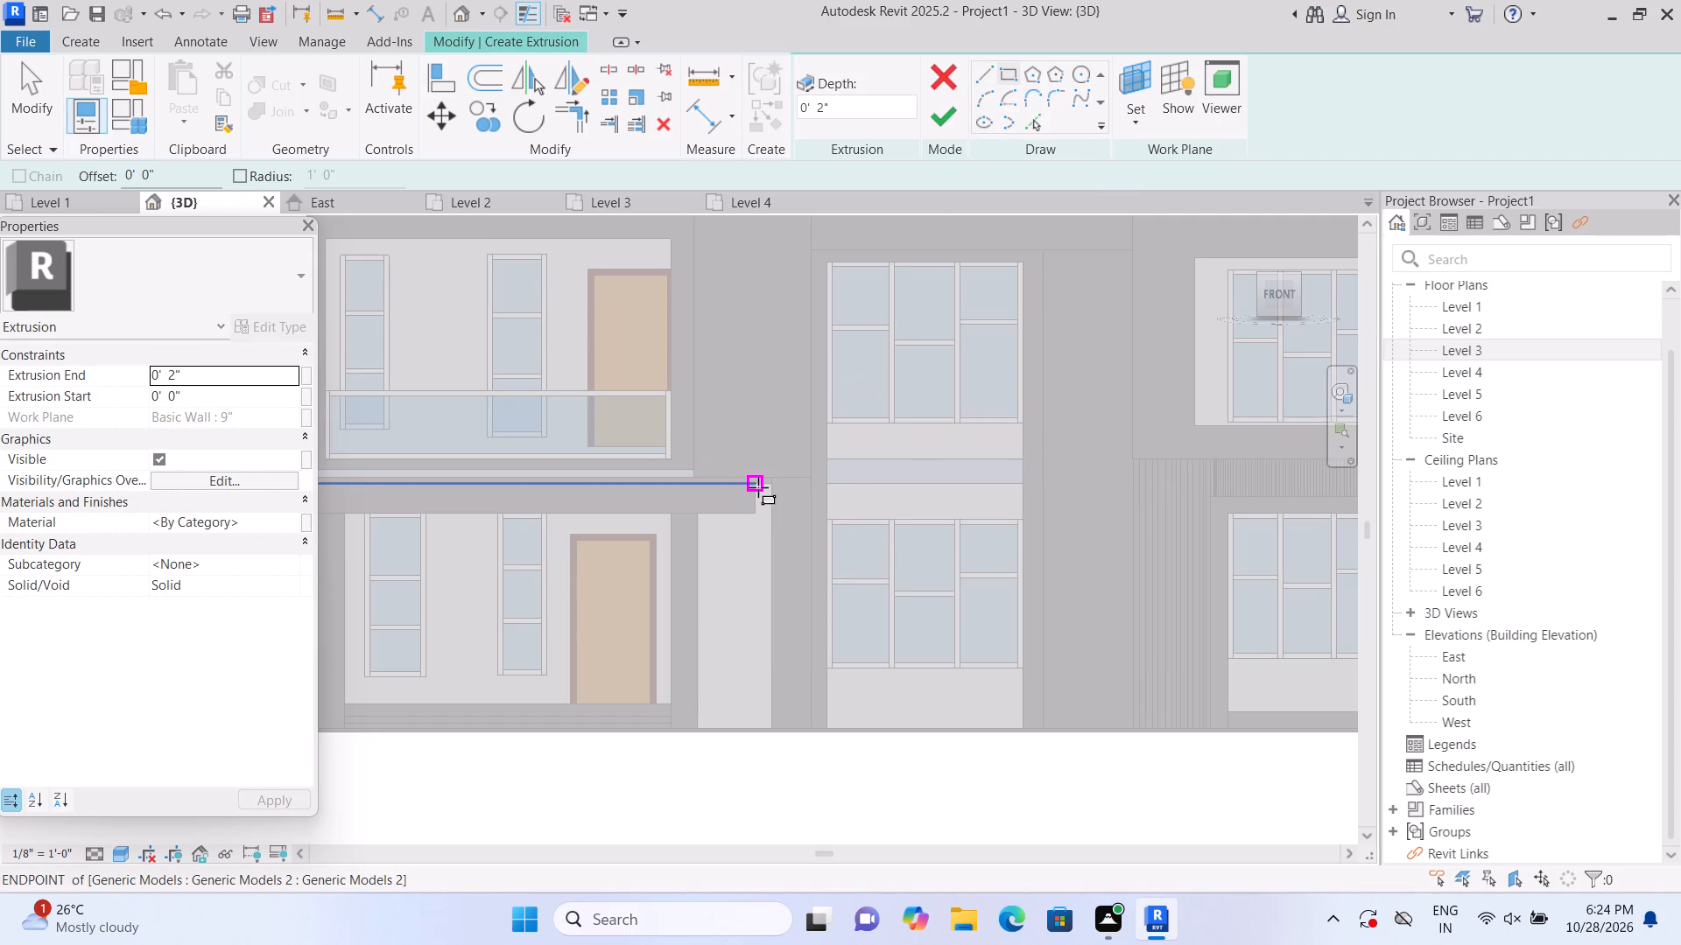
{"action": "left_click", "coordinate": [758, 487]}
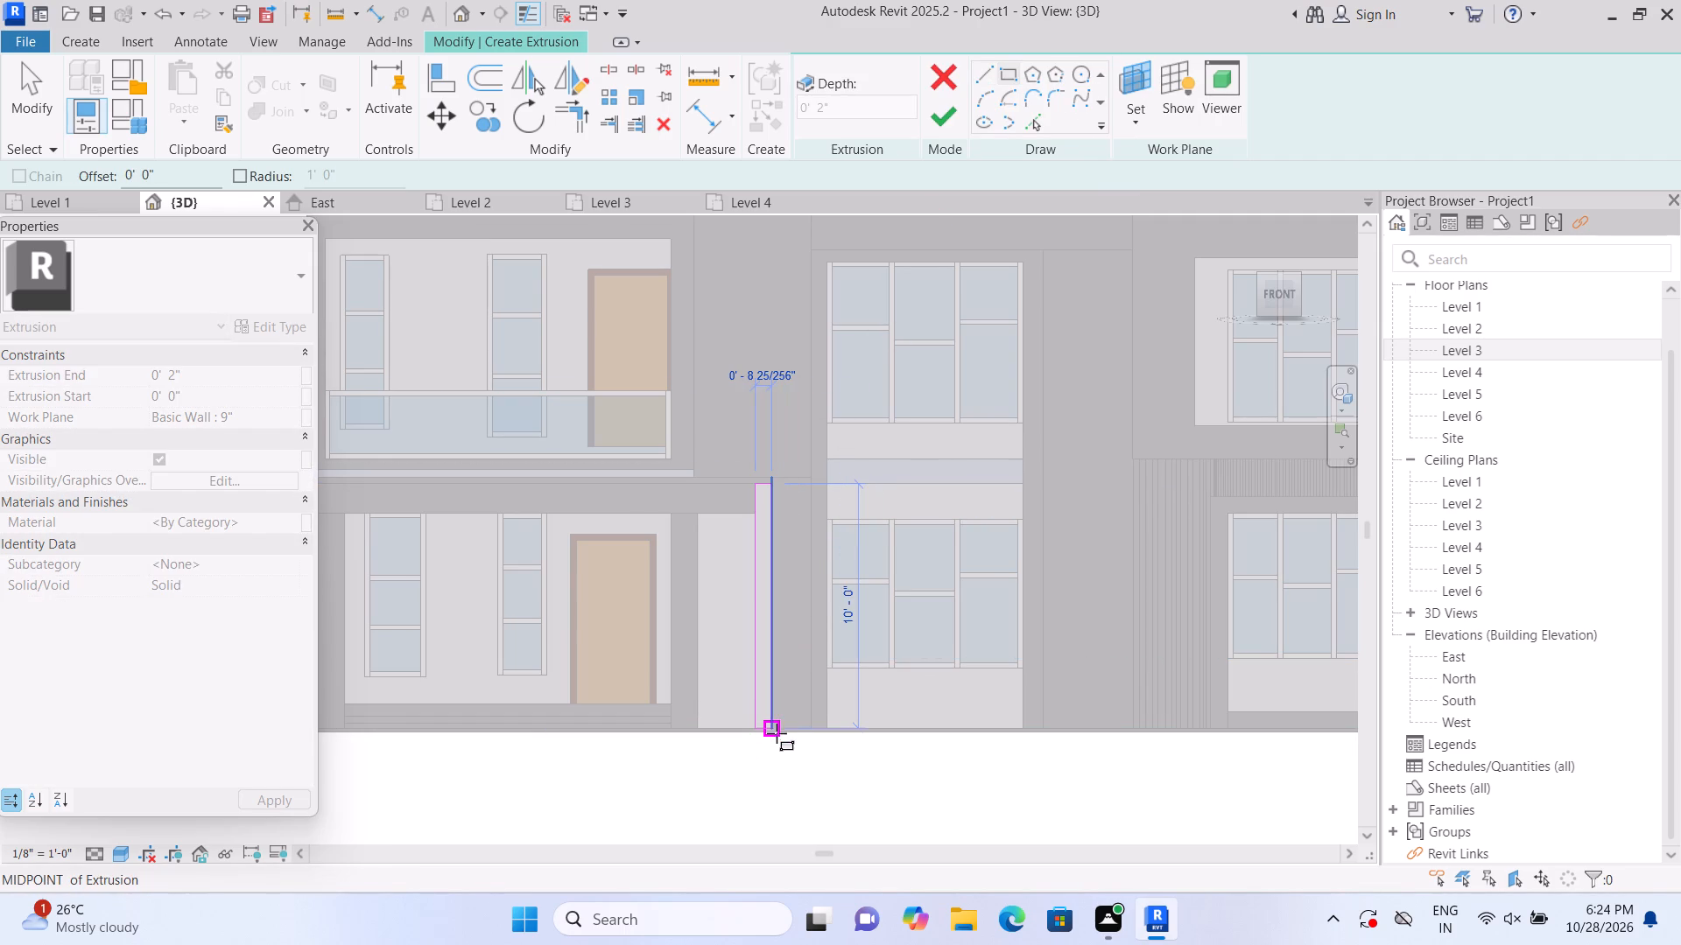
{"action": "left_click", "coordinate": [771, 738]}
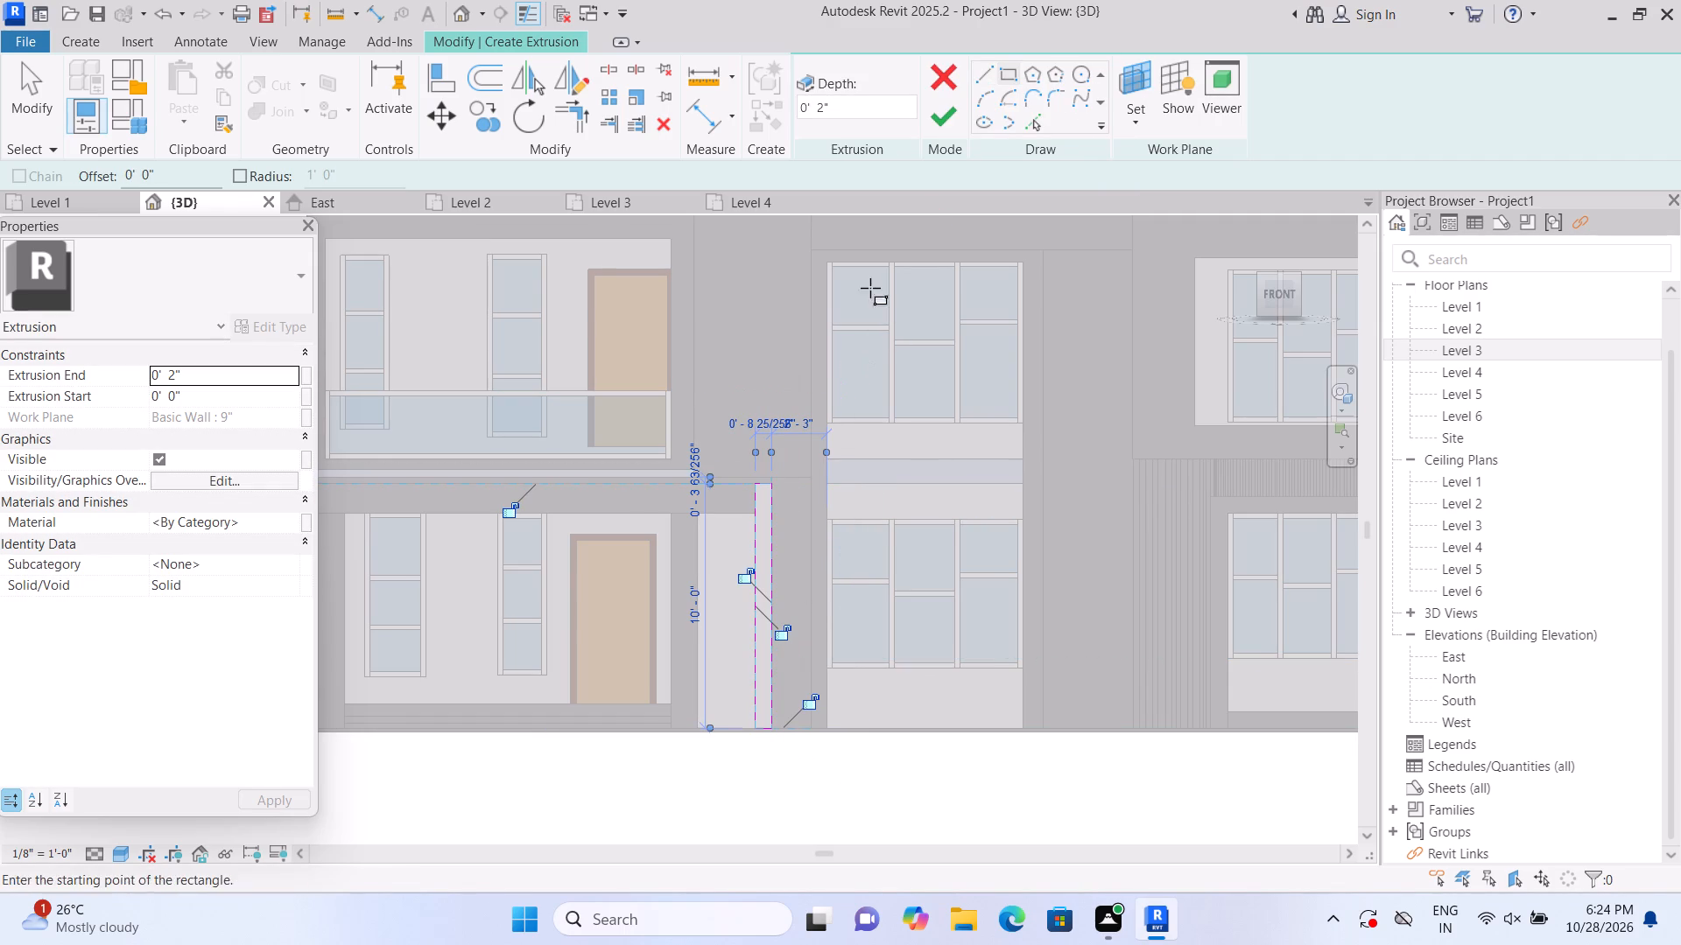
{"action": "left_click", "coordinate": [956, 121]}
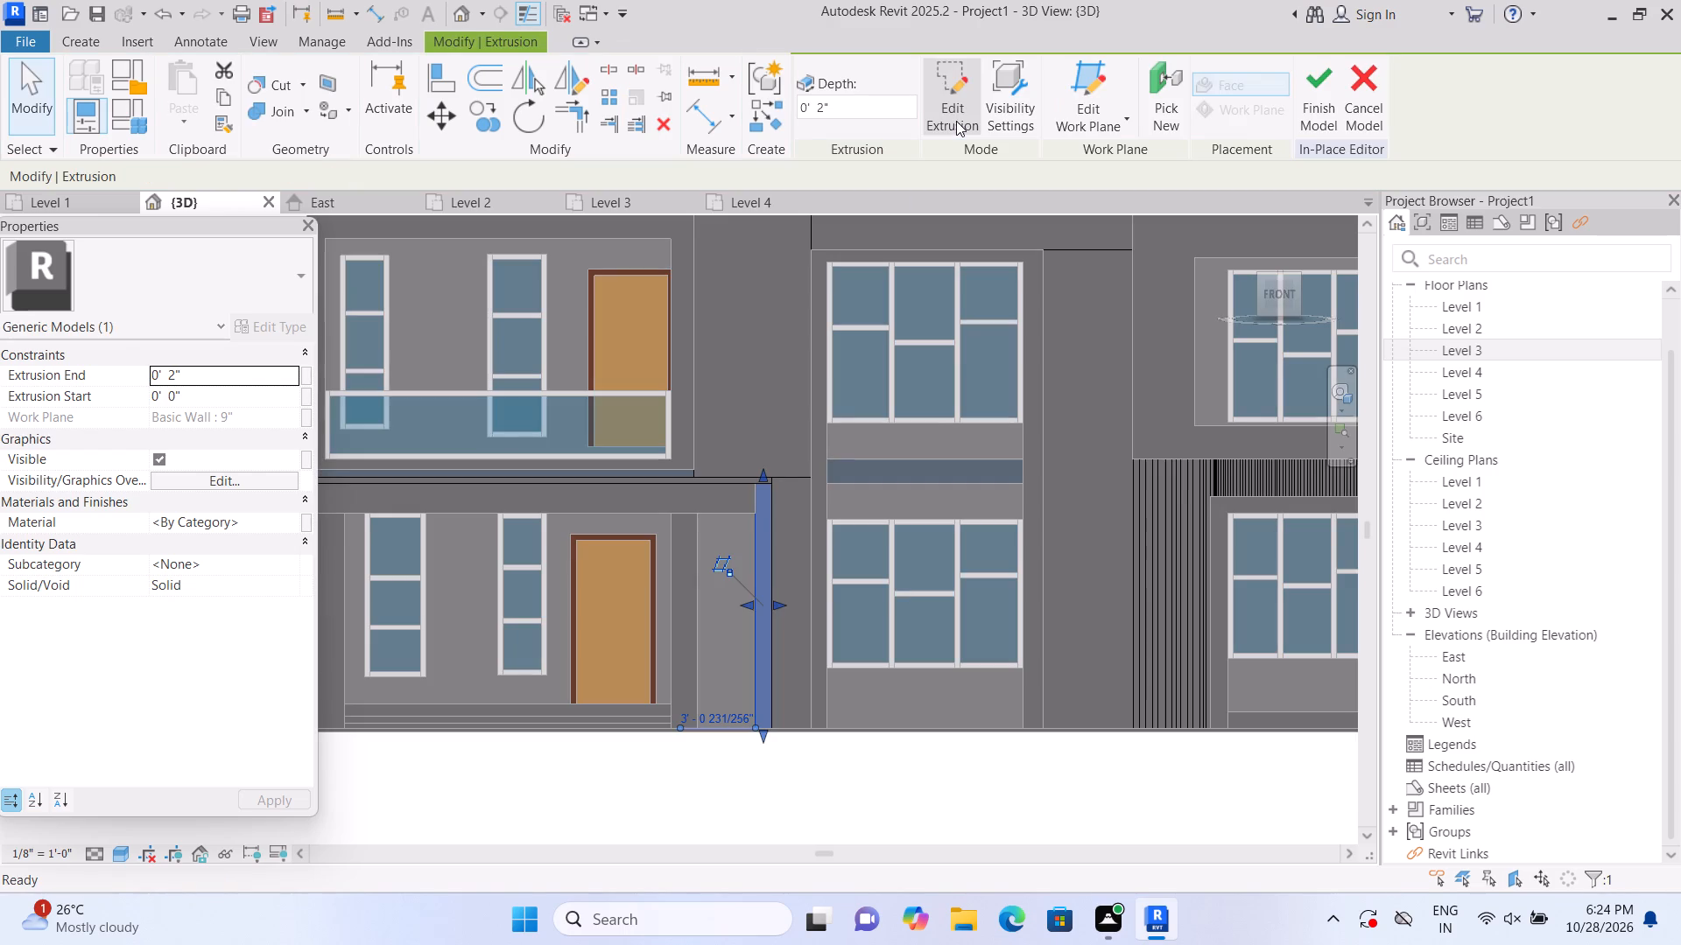
{"action": "left_click", "coordinate": [700, 817]}
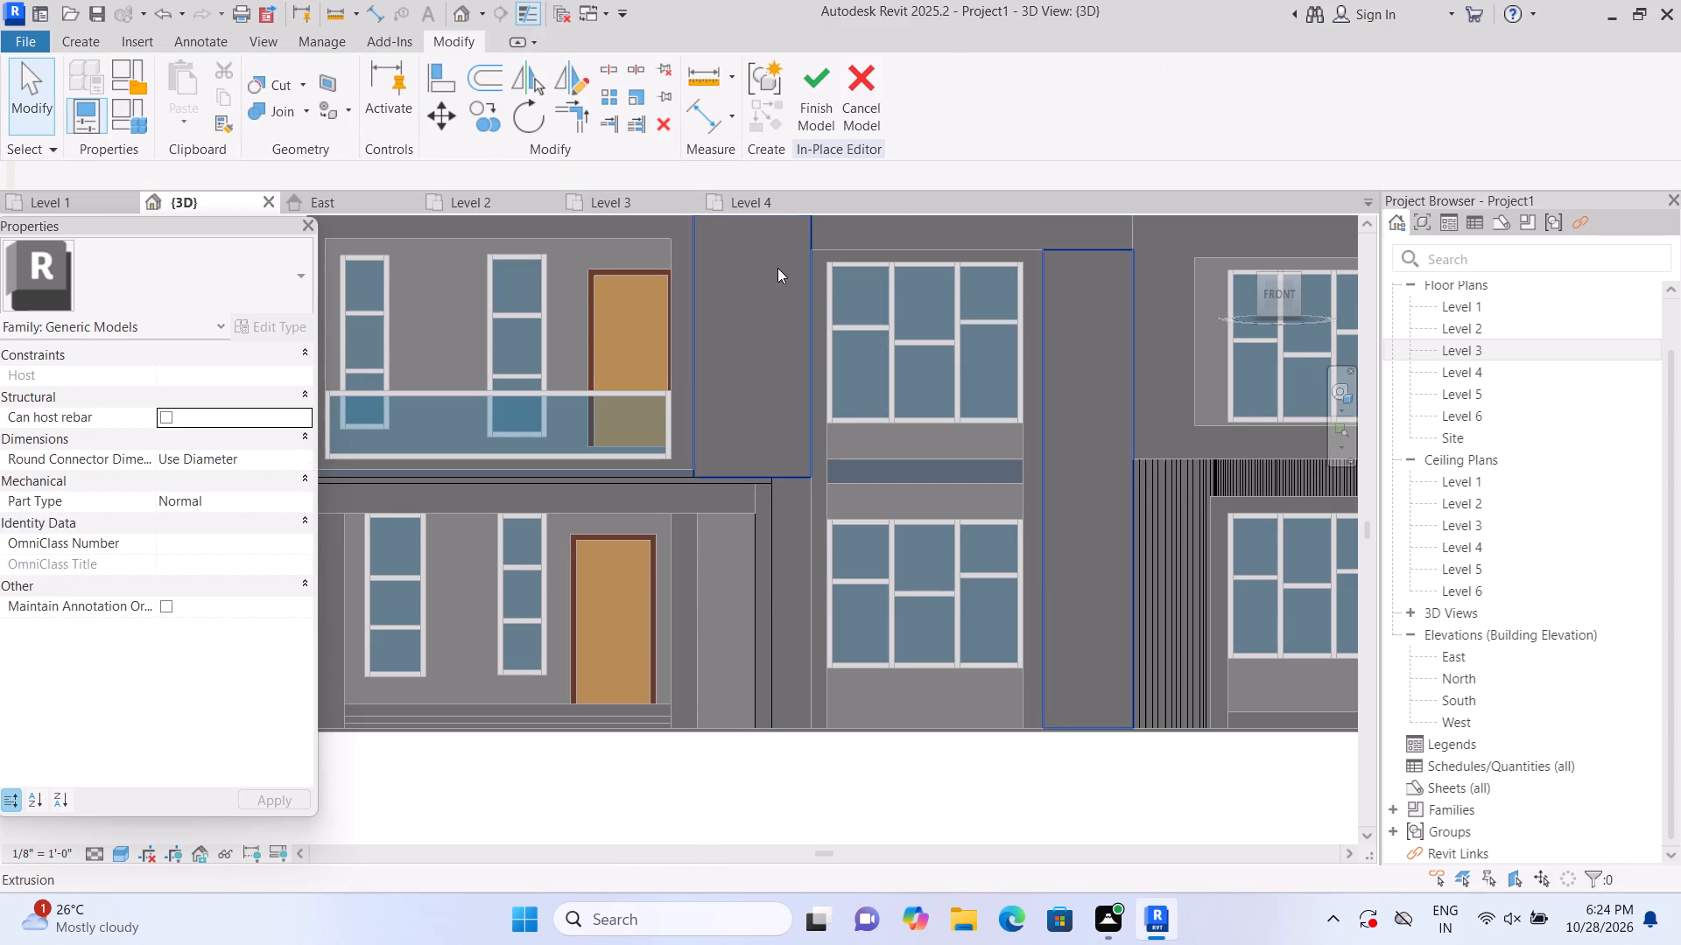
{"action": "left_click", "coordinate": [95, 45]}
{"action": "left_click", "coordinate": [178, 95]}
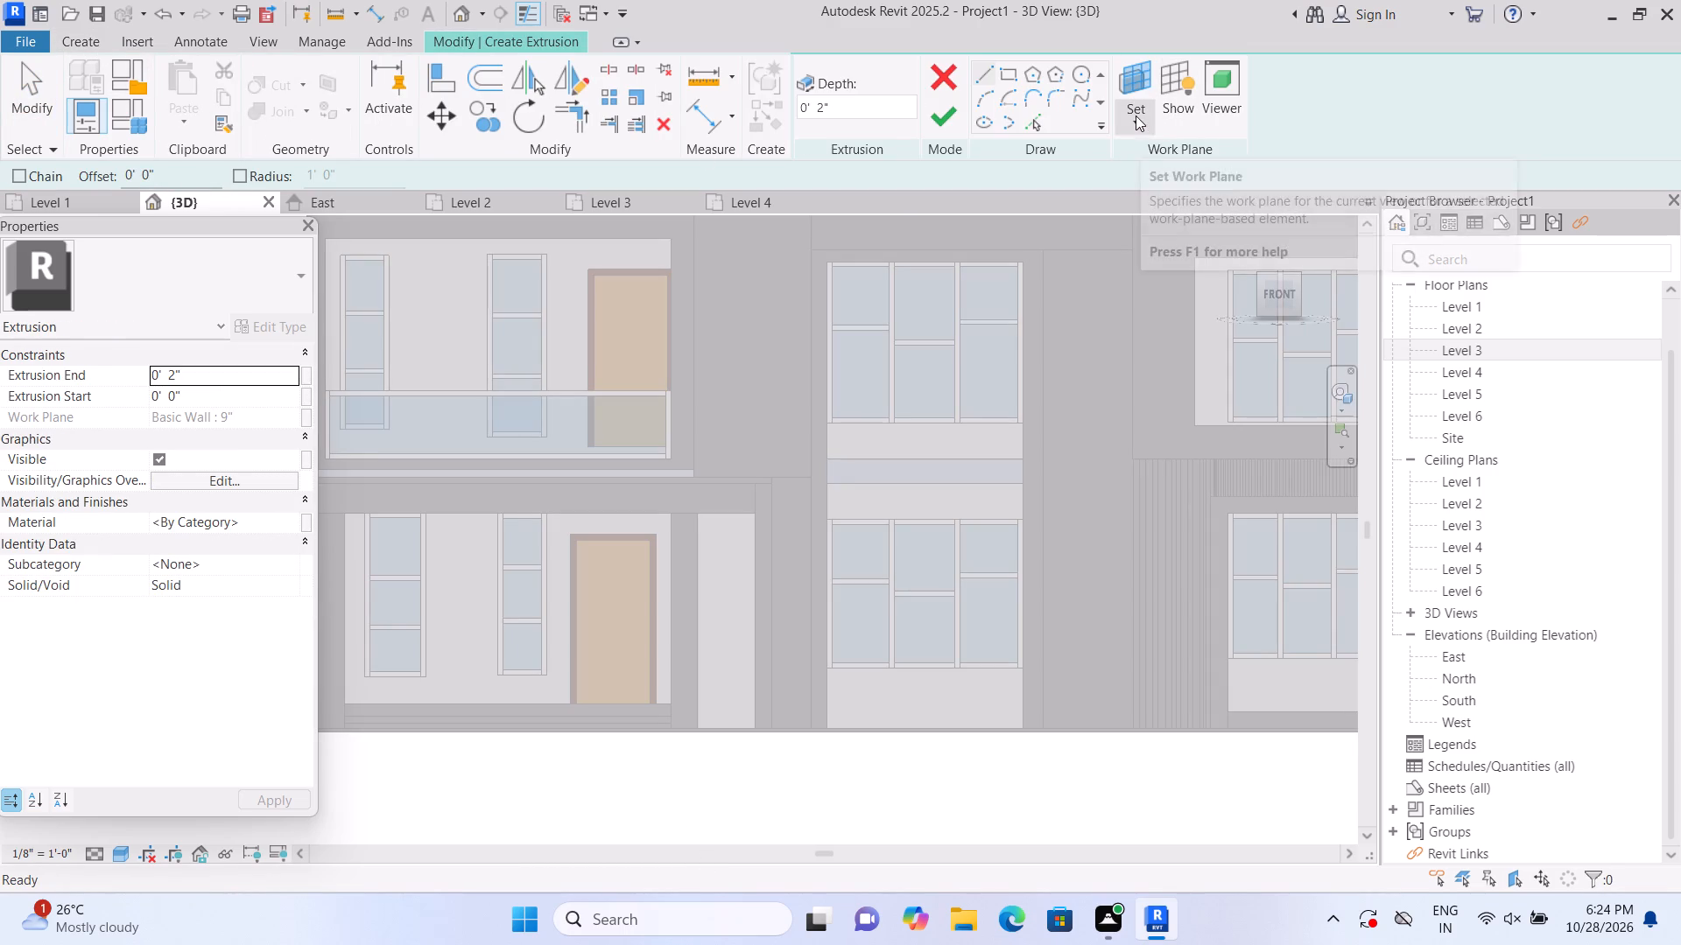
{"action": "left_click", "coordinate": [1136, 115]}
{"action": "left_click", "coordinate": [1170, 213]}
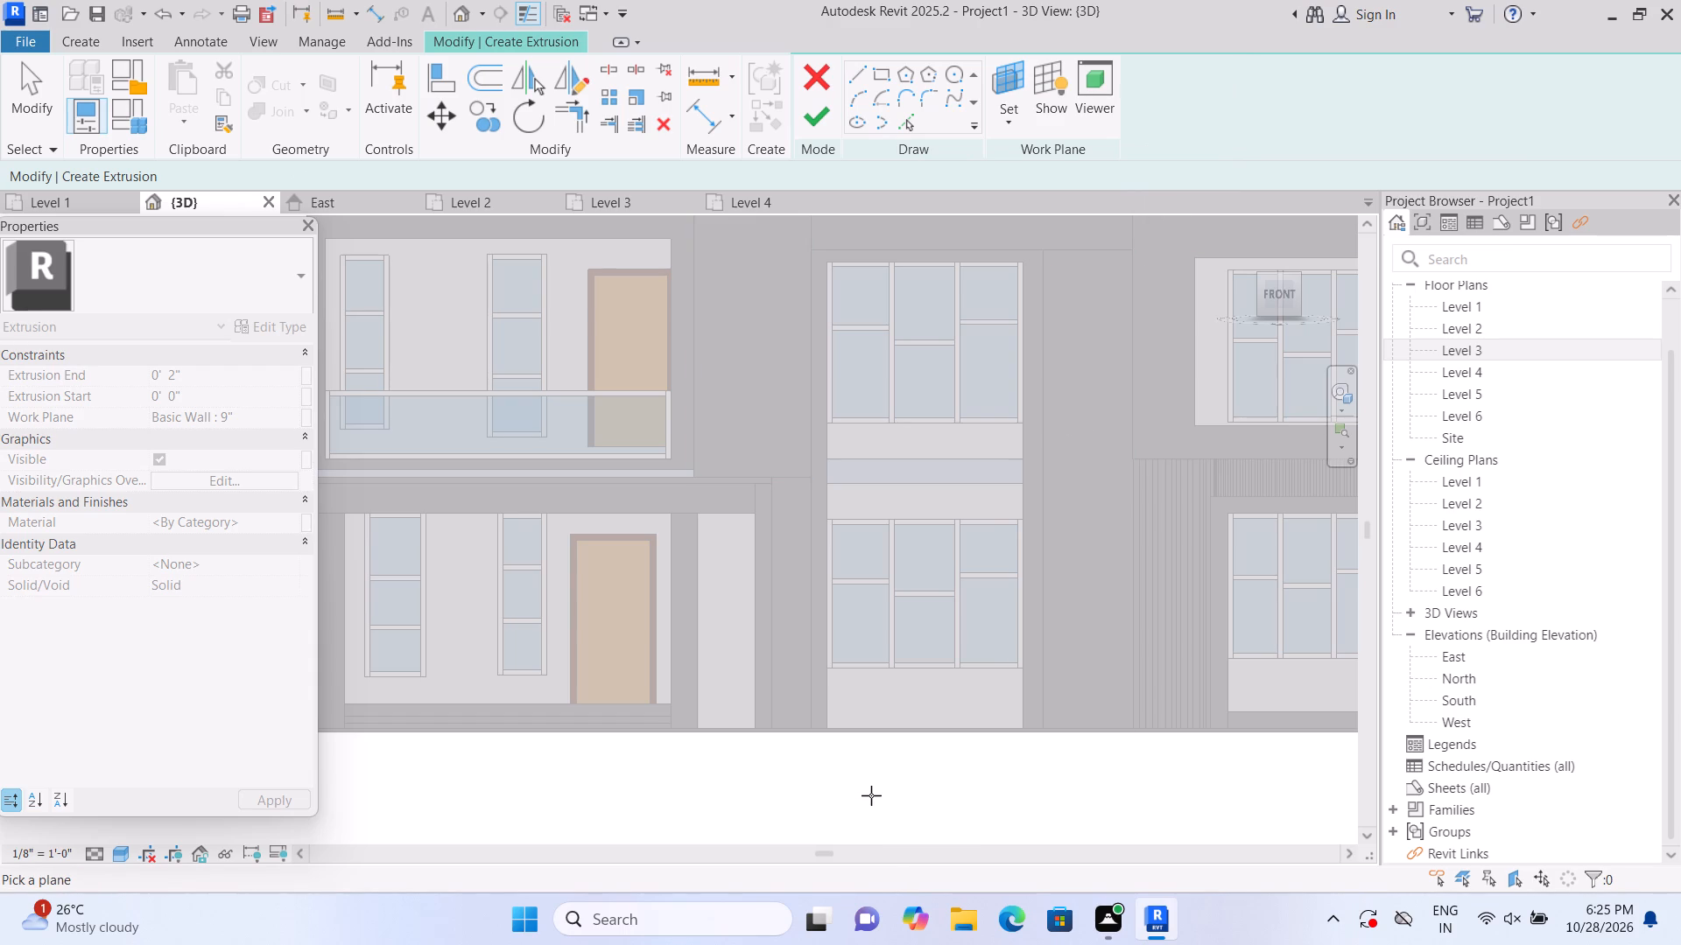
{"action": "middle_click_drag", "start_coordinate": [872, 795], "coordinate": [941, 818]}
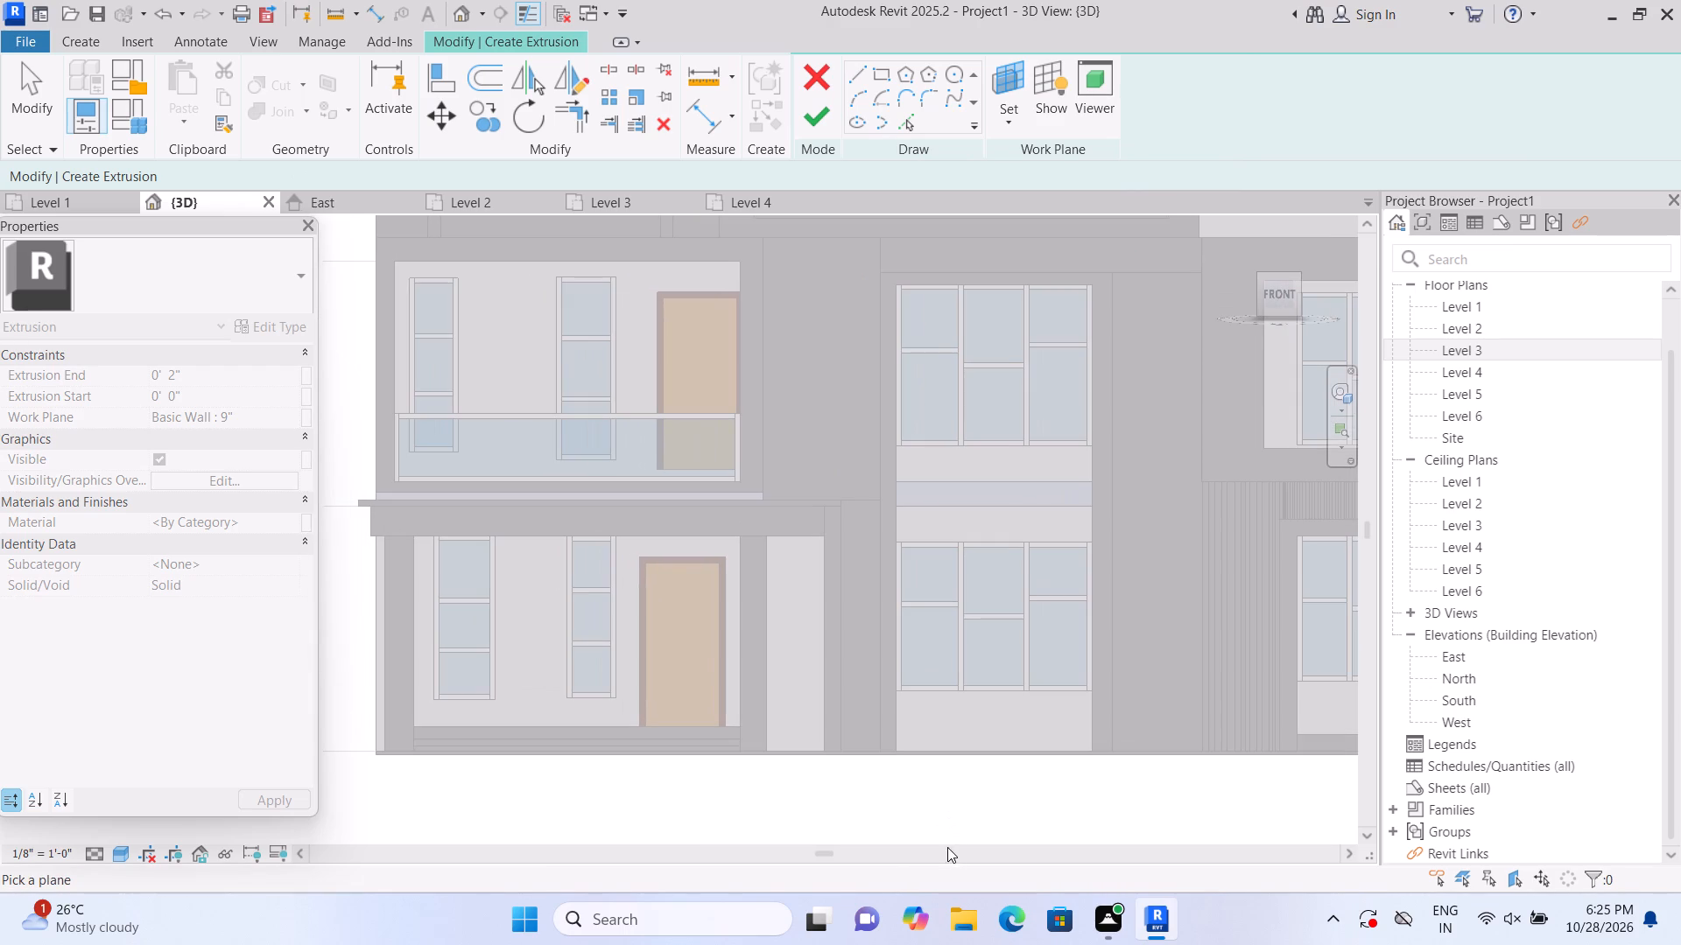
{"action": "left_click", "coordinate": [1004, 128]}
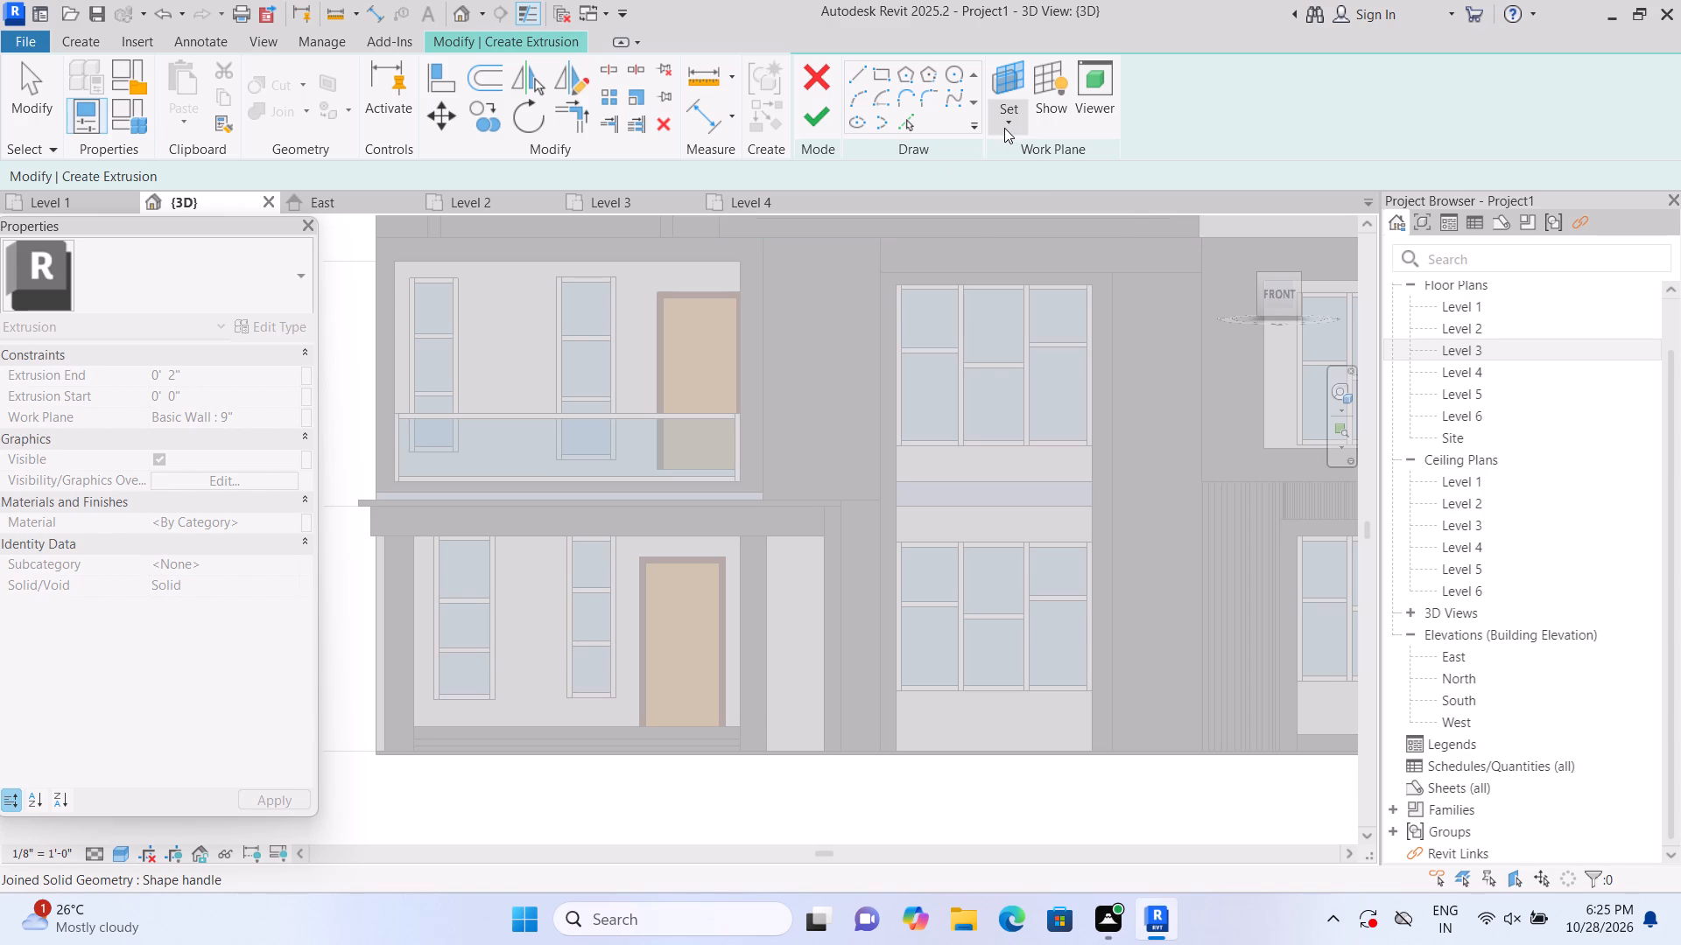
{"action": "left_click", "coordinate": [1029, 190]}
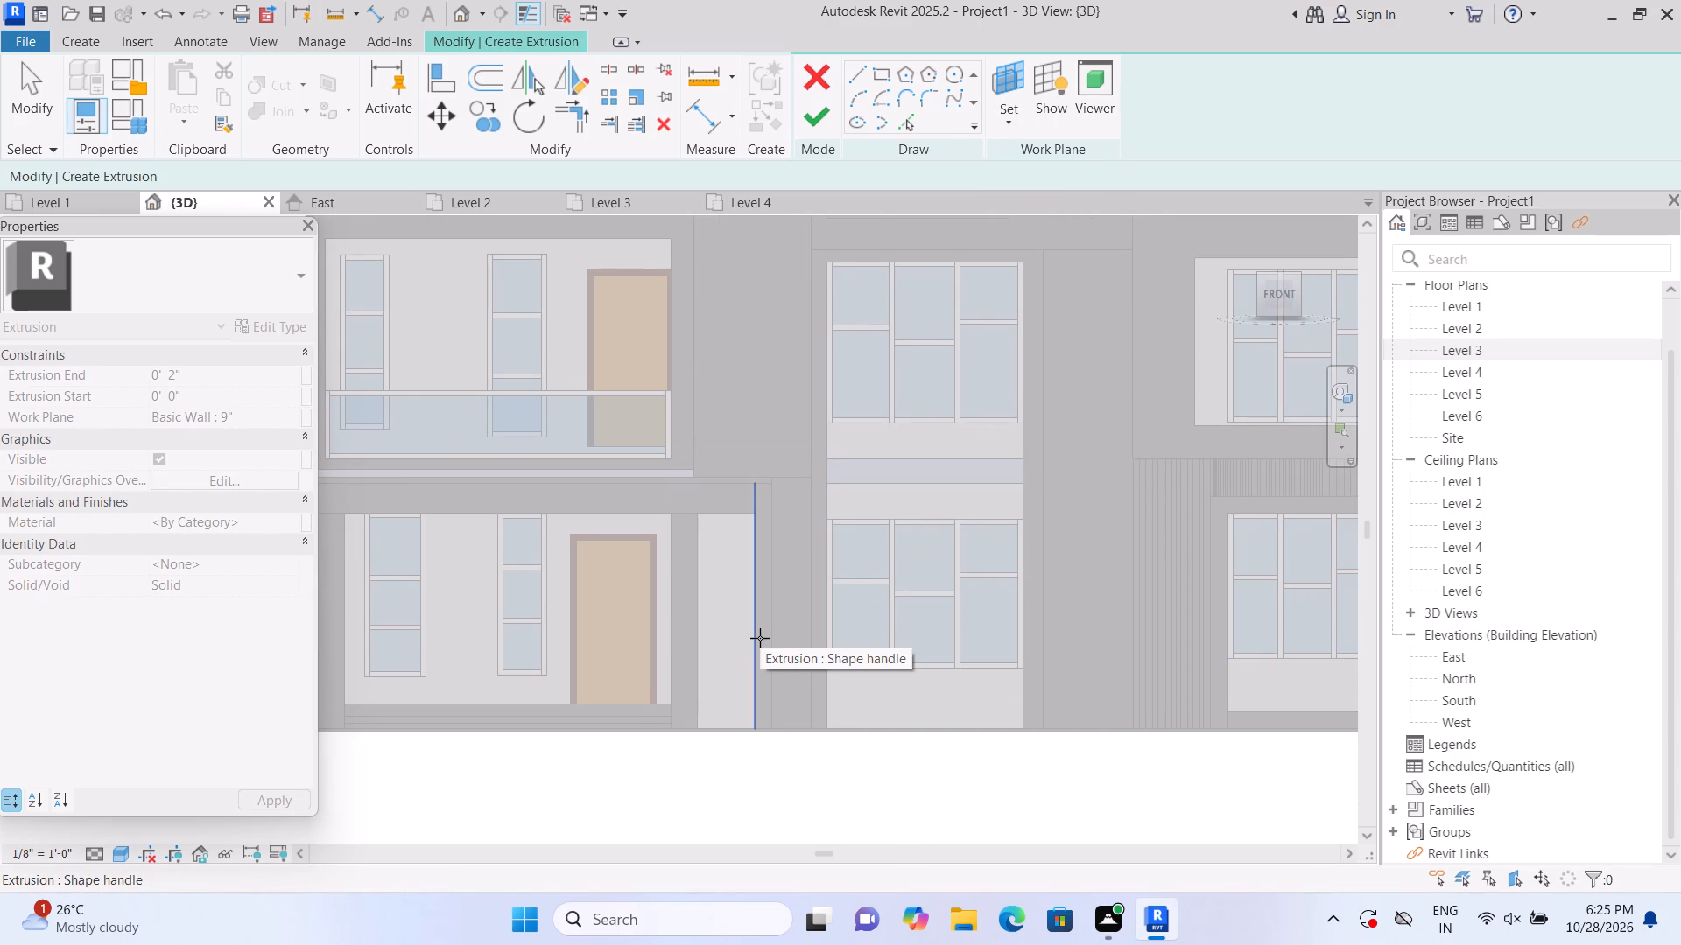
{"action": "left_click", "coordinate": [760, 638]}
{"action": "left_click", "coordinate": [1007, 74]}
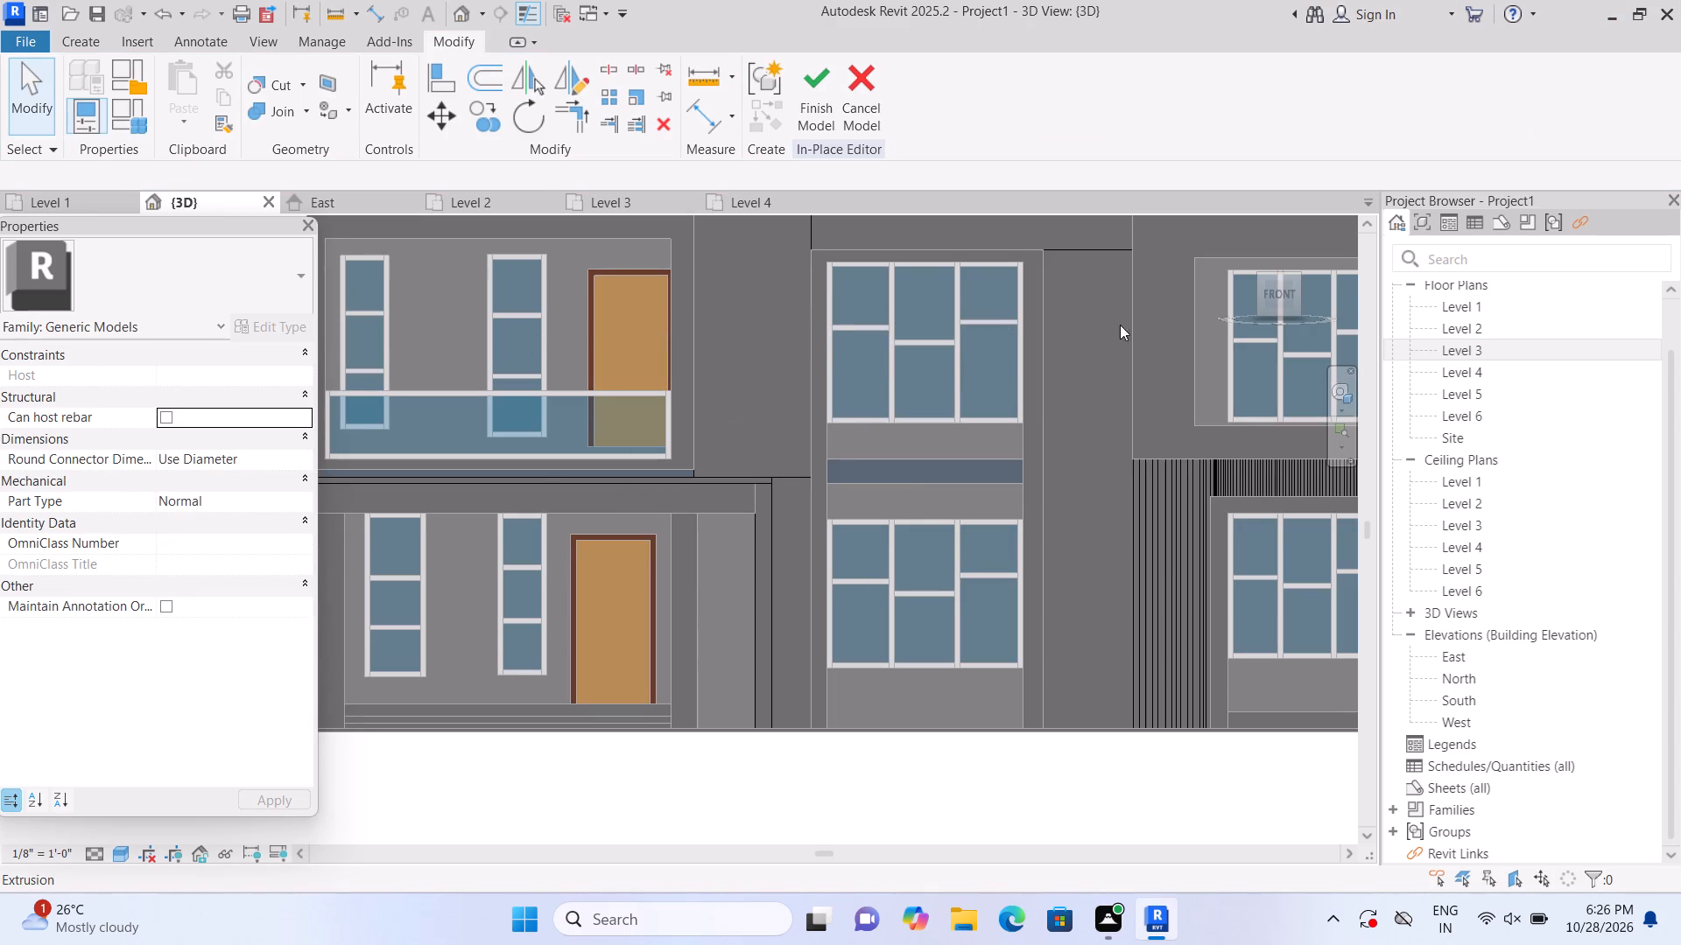
Extrude a 2" panel about 2'-4" by 8'-11" below the canopy end, using the narrow strip's face as the work plane.
{"action": "left_click", "coordinate": [72, 37]}
{"action": "left_click", "coordinate": [162, 62]}
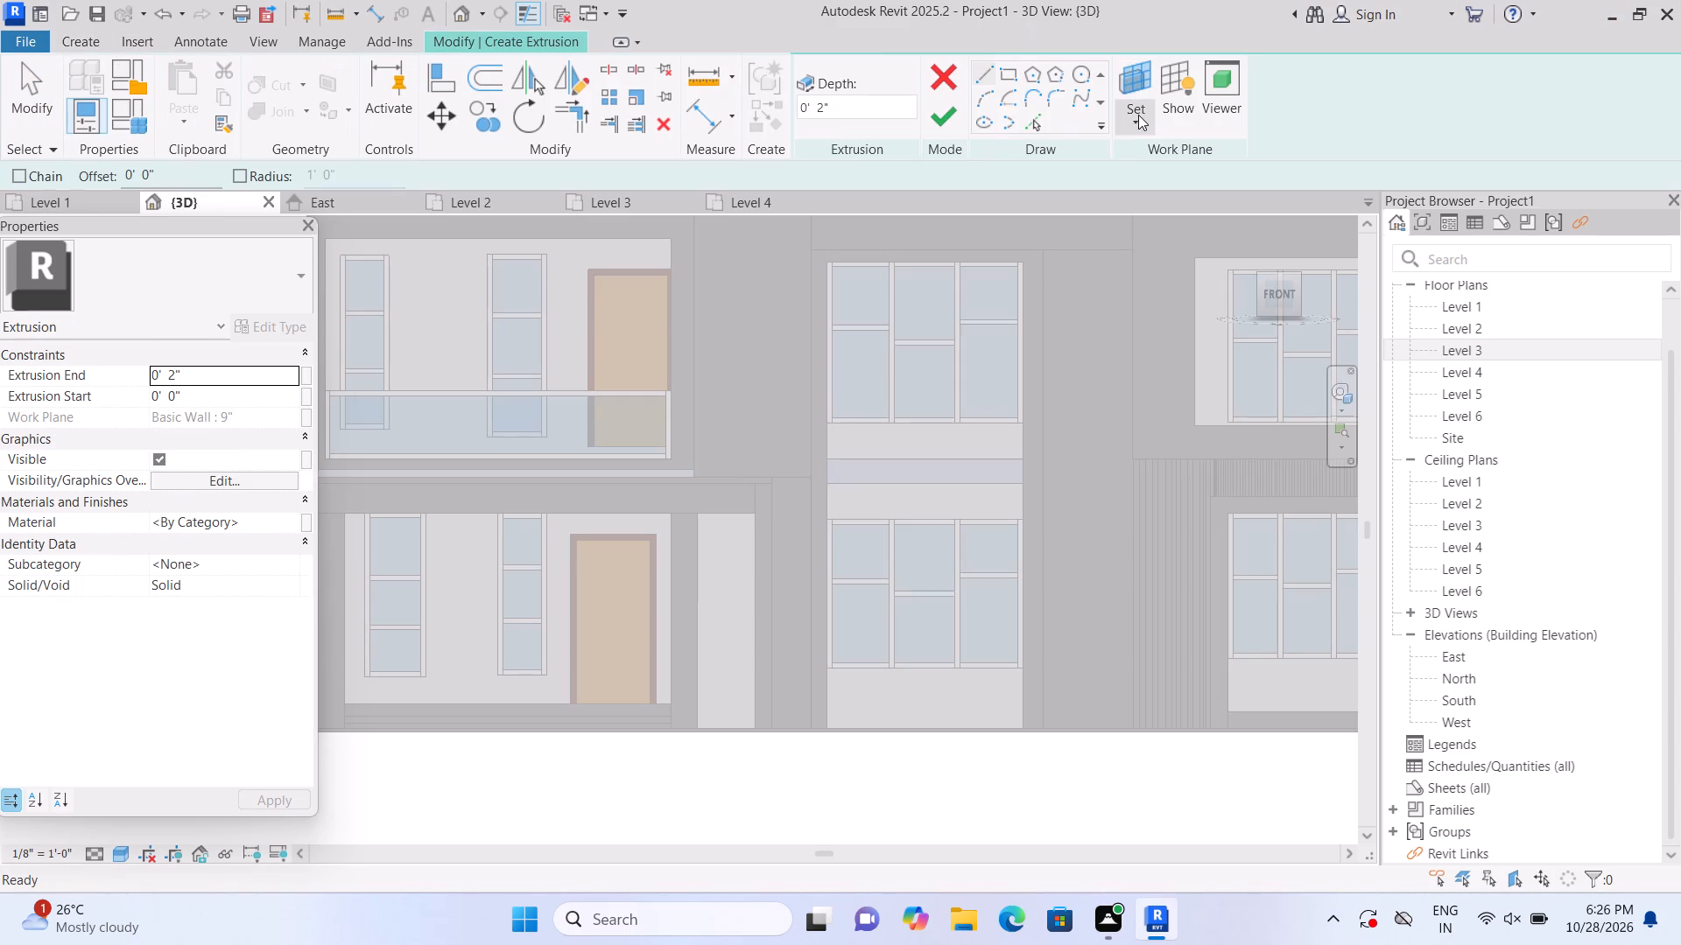
{"action": "left_click", "coordinate": [1138, 115]}
{"action": "left_click", "coordinate": [1154, 201]}
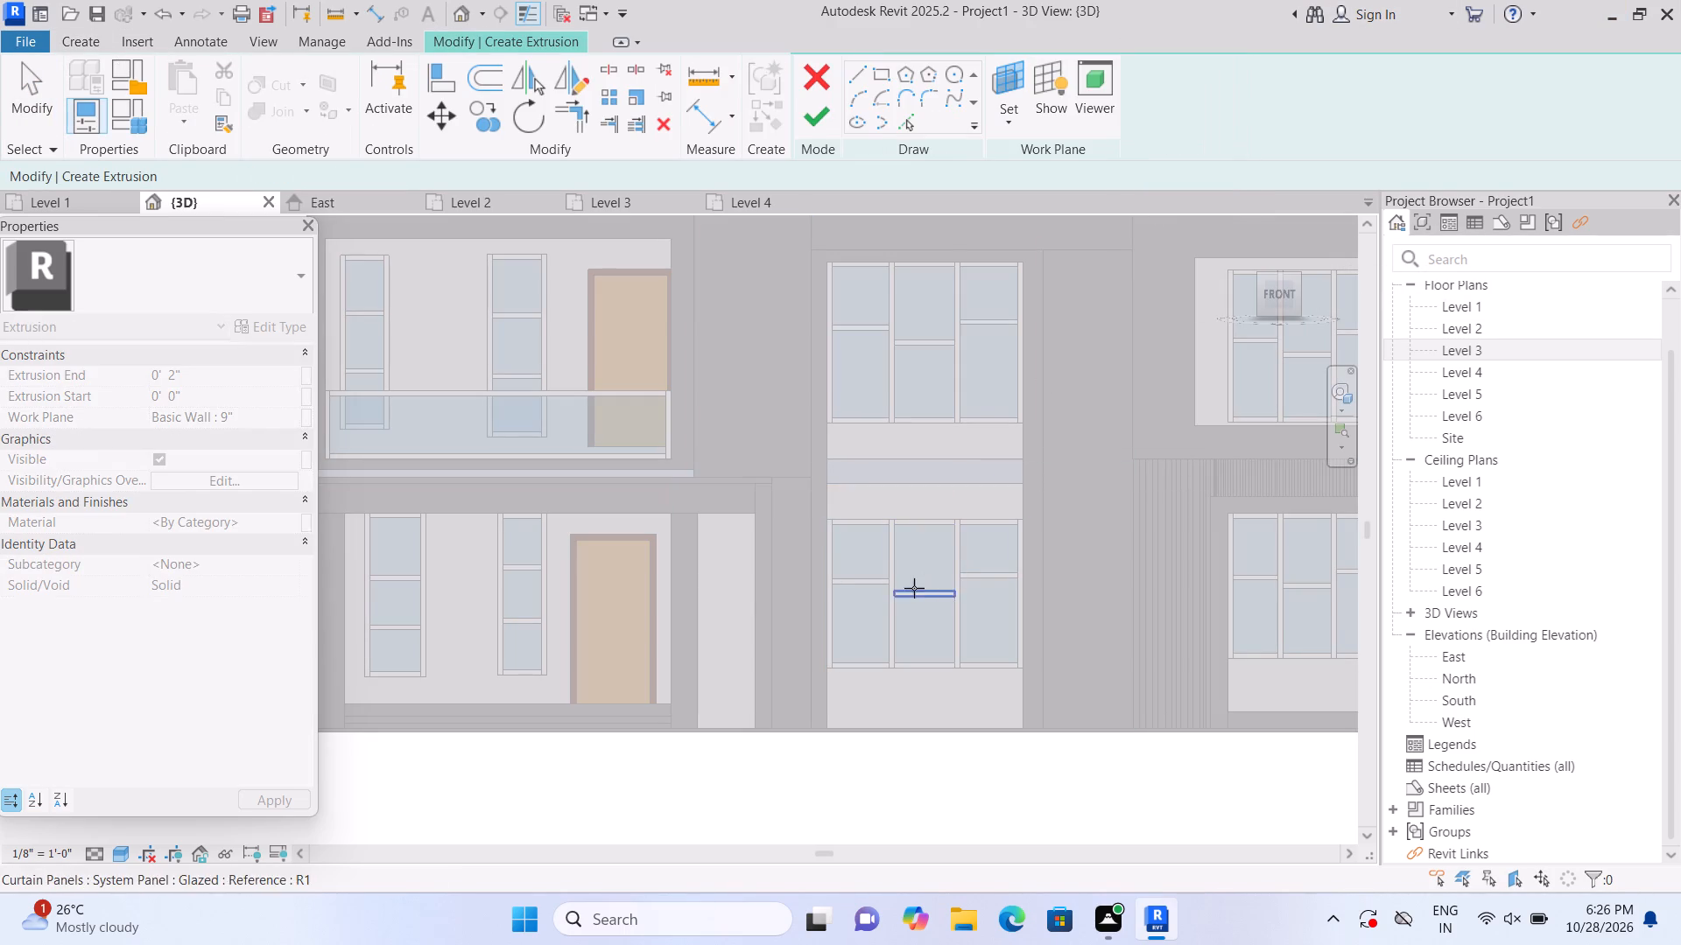
{"action": "left_click", "coordinate": [755, 613]}
{"action": "left_click", "coordinate": [1001, 73]}
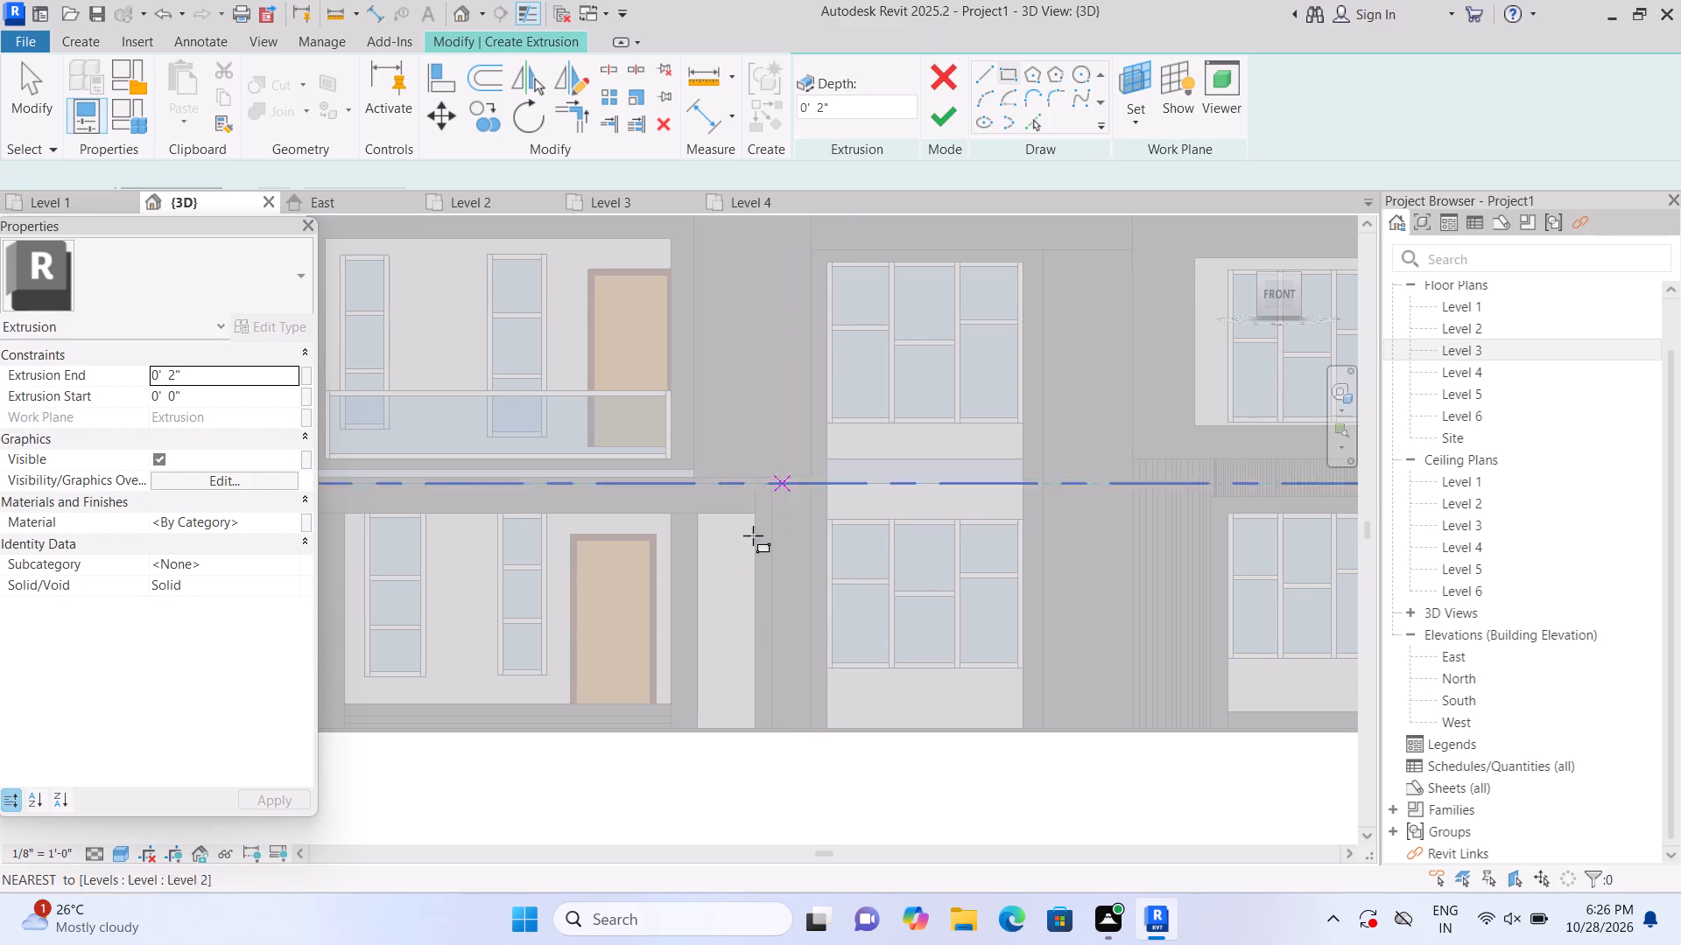
{"action": "left_click", "coordinate": [756, 520]}
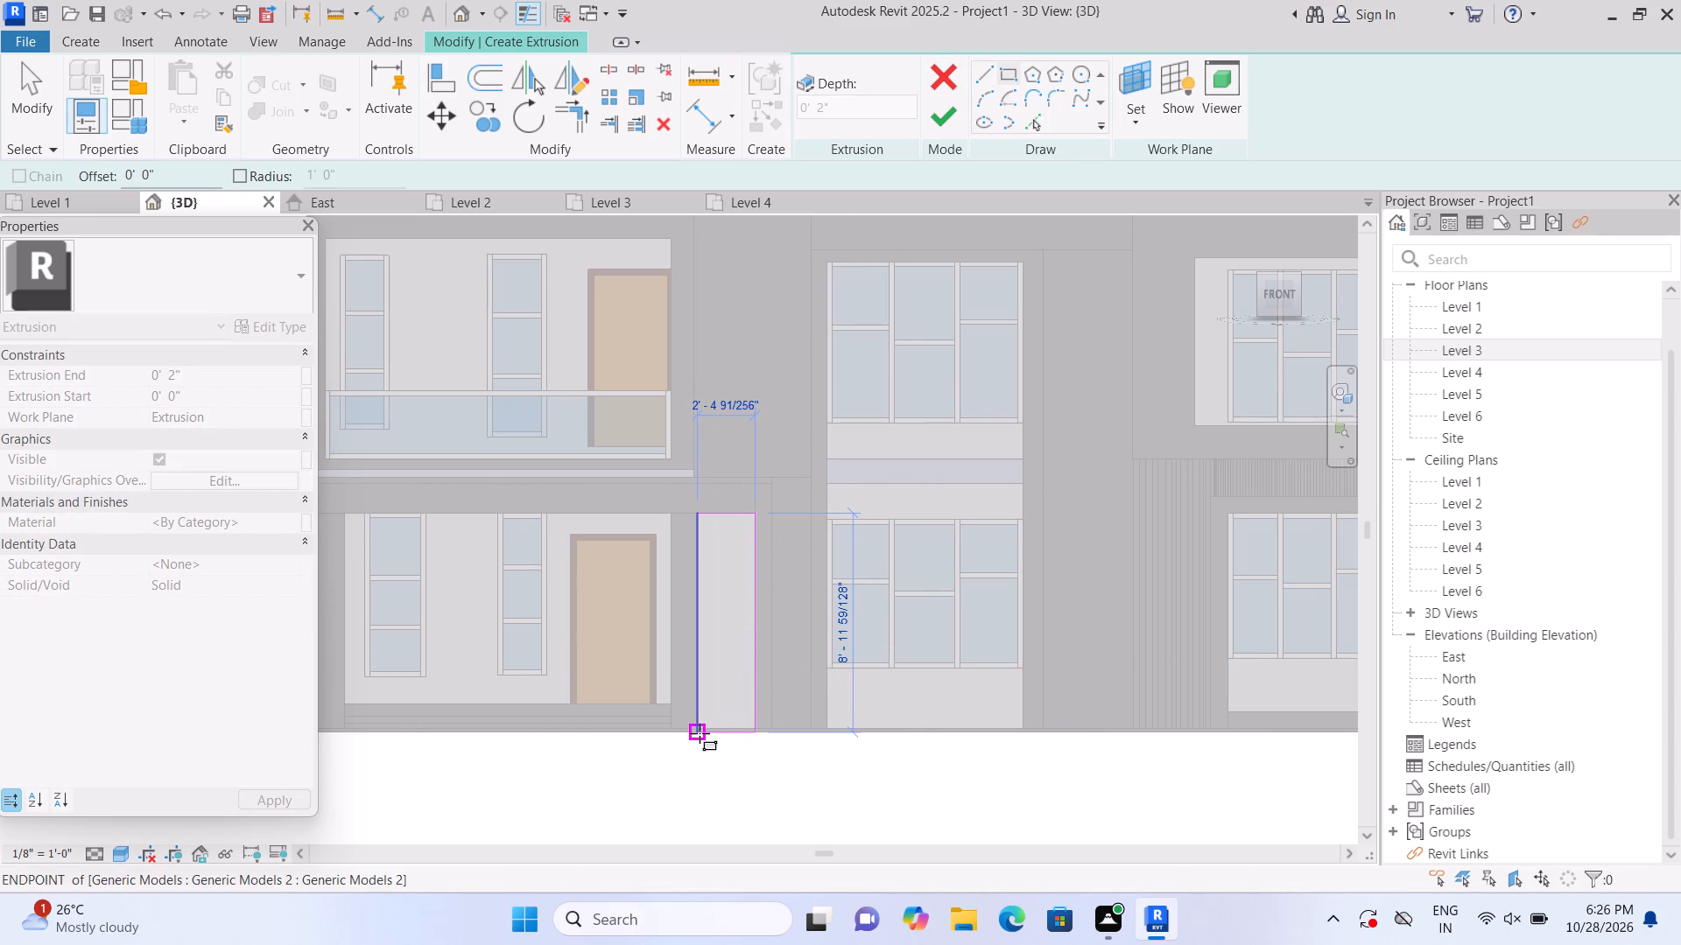
{"action": "scroll", "coordinate": [706, 731], "scroll_direction": "up", "scroll_amount": 2}
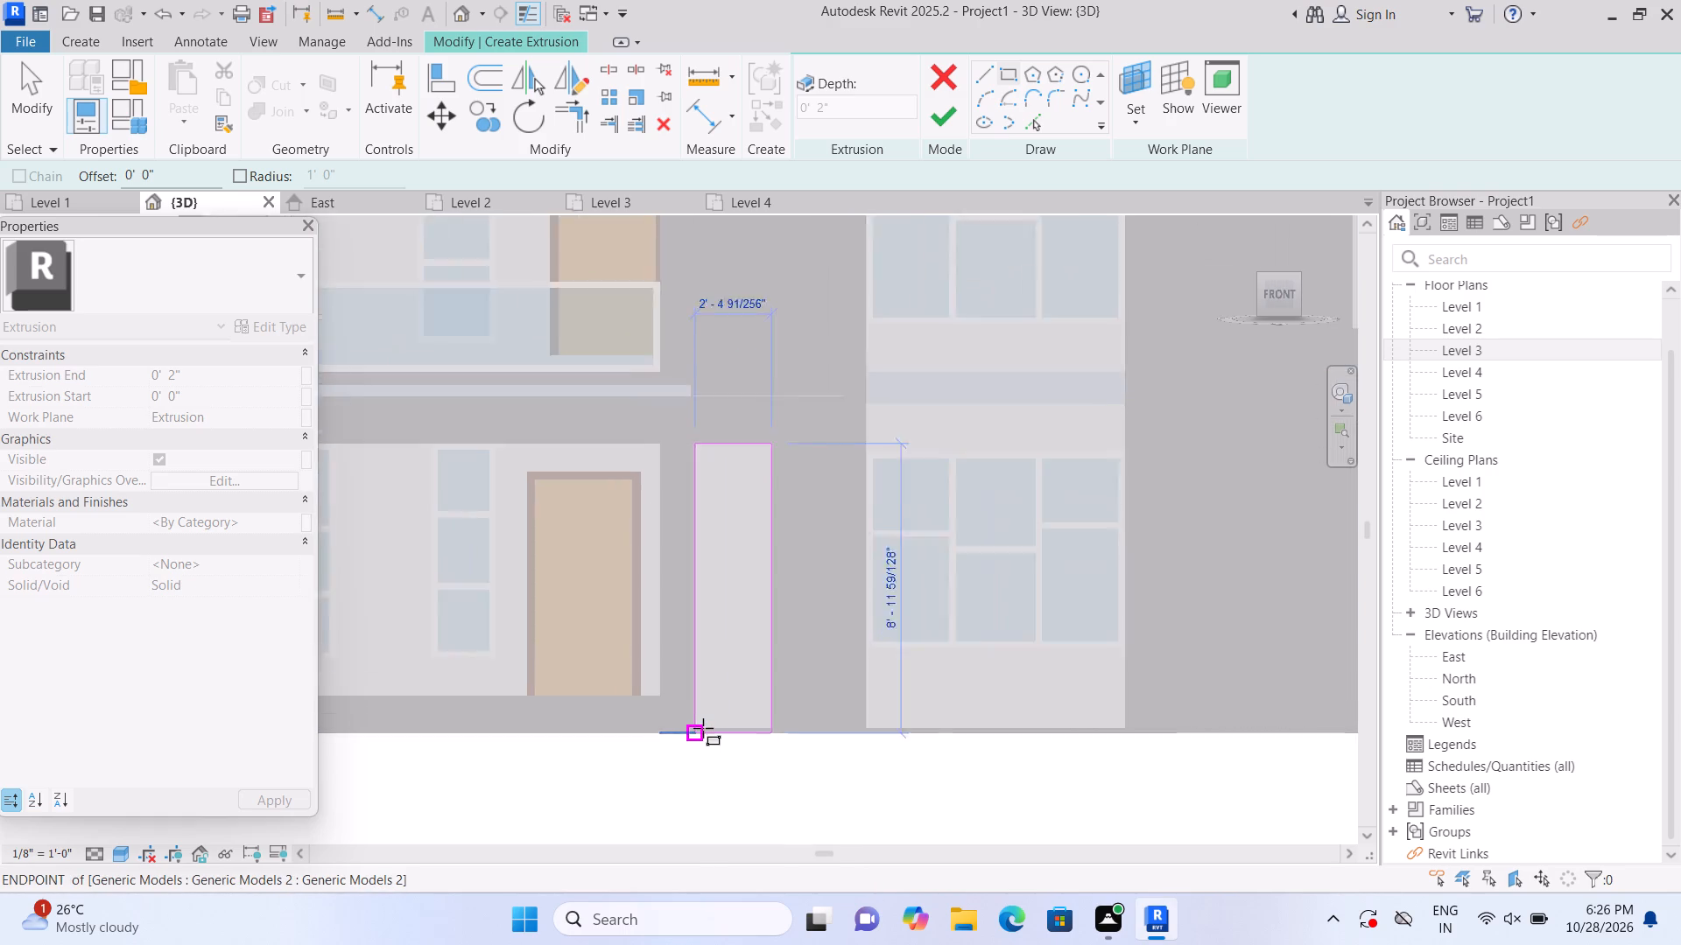
{"action": "scroll", "coordinate": [703, 728], "scroll_direction": "up", "scroll_amount": 1}
{"action": "left_click", "coordinate": [695, 735]}
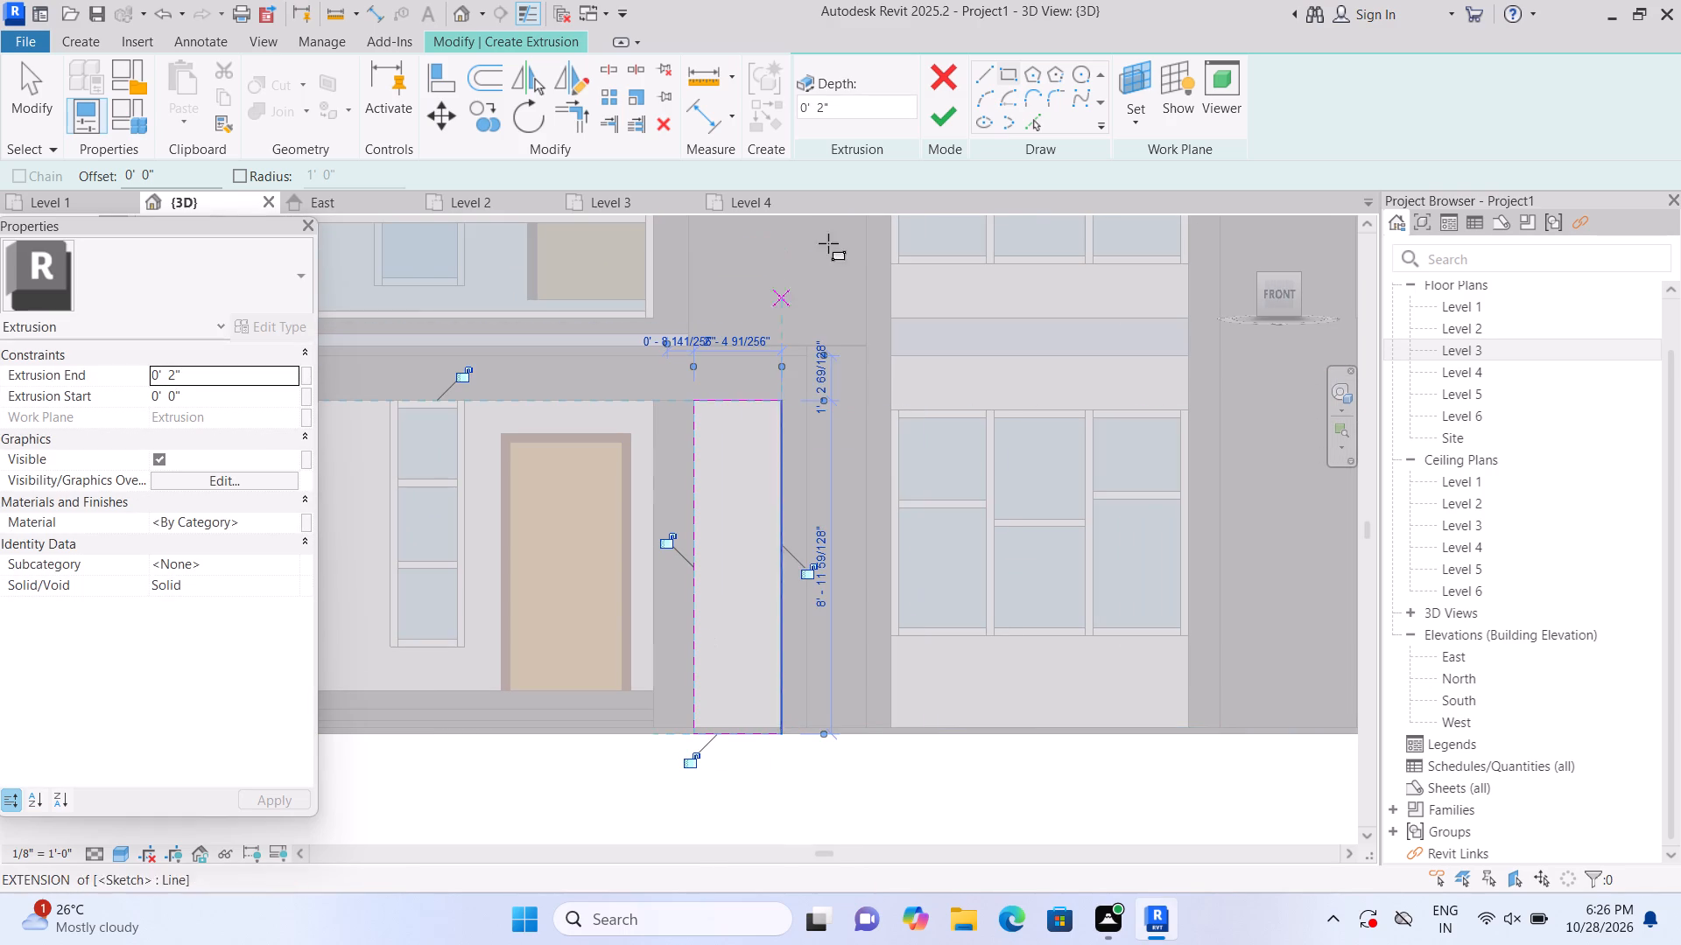
{"action": "left_click", "coordinate": [947, 124]}
{"action": "scroll", "coordinate": [945, 645], "scroll_direction": "down", "scroll_amount": 4}
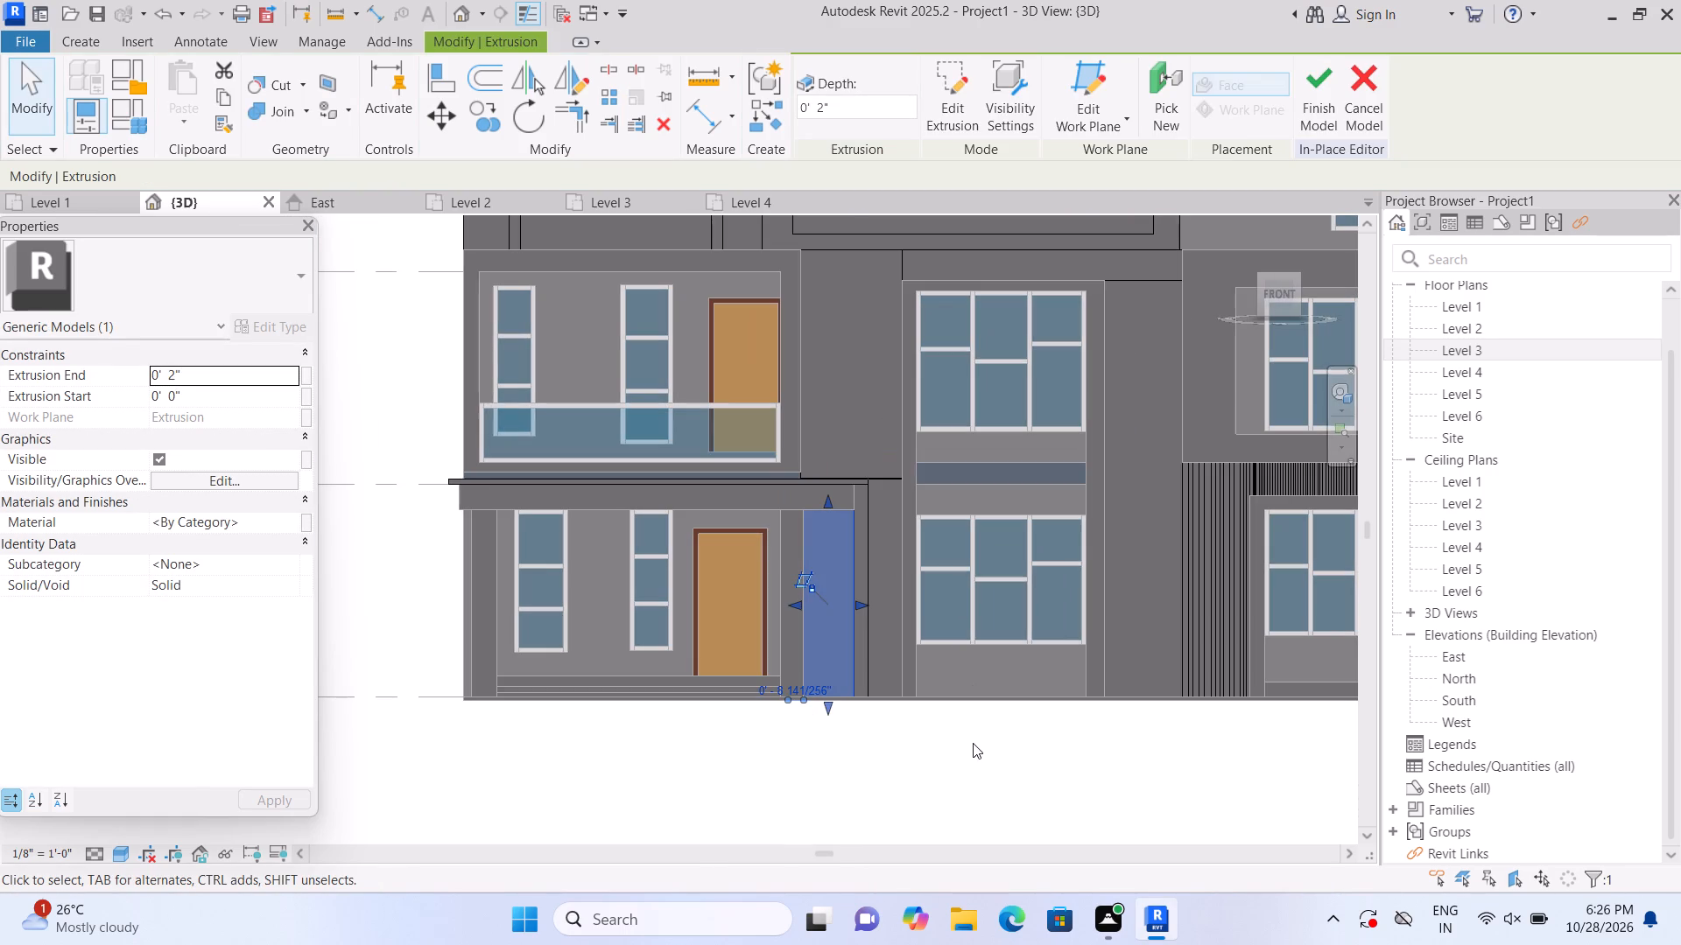
{"action": "left_click", "coordinate": [981, 743]}
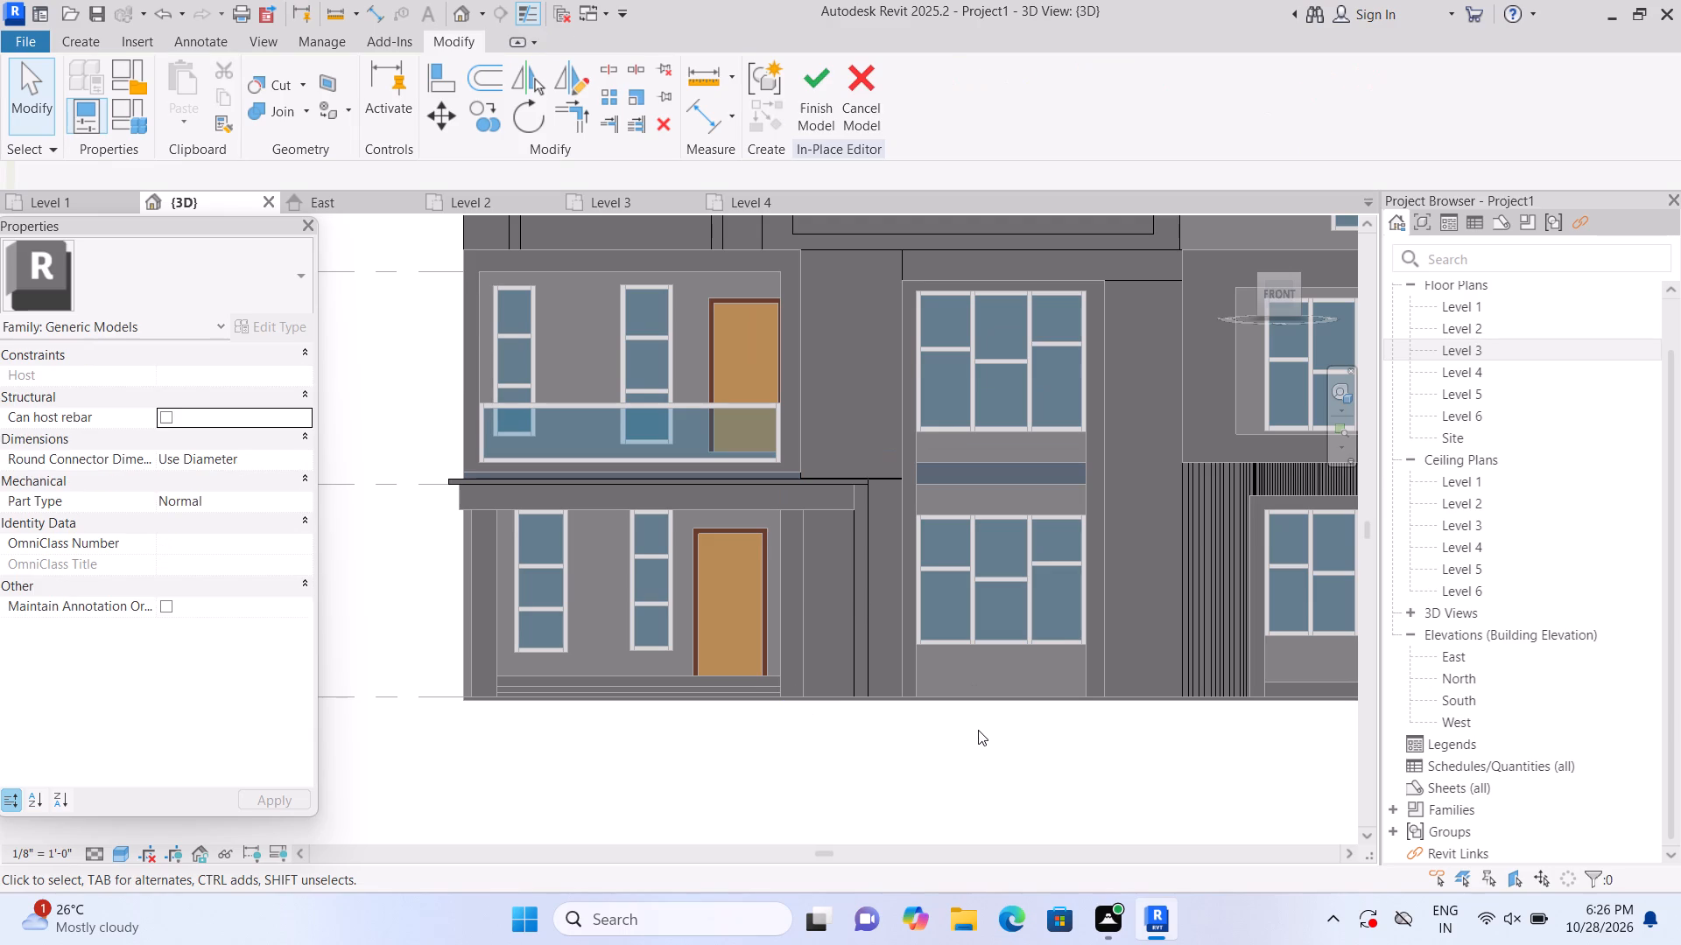
Join the ground-floor panels beside the central window frame to each other and to the upper wall panel.
{"action": "scroll", "coordinate": [967, 717], "scroll_direction": "up", "scroll_amount": 1}
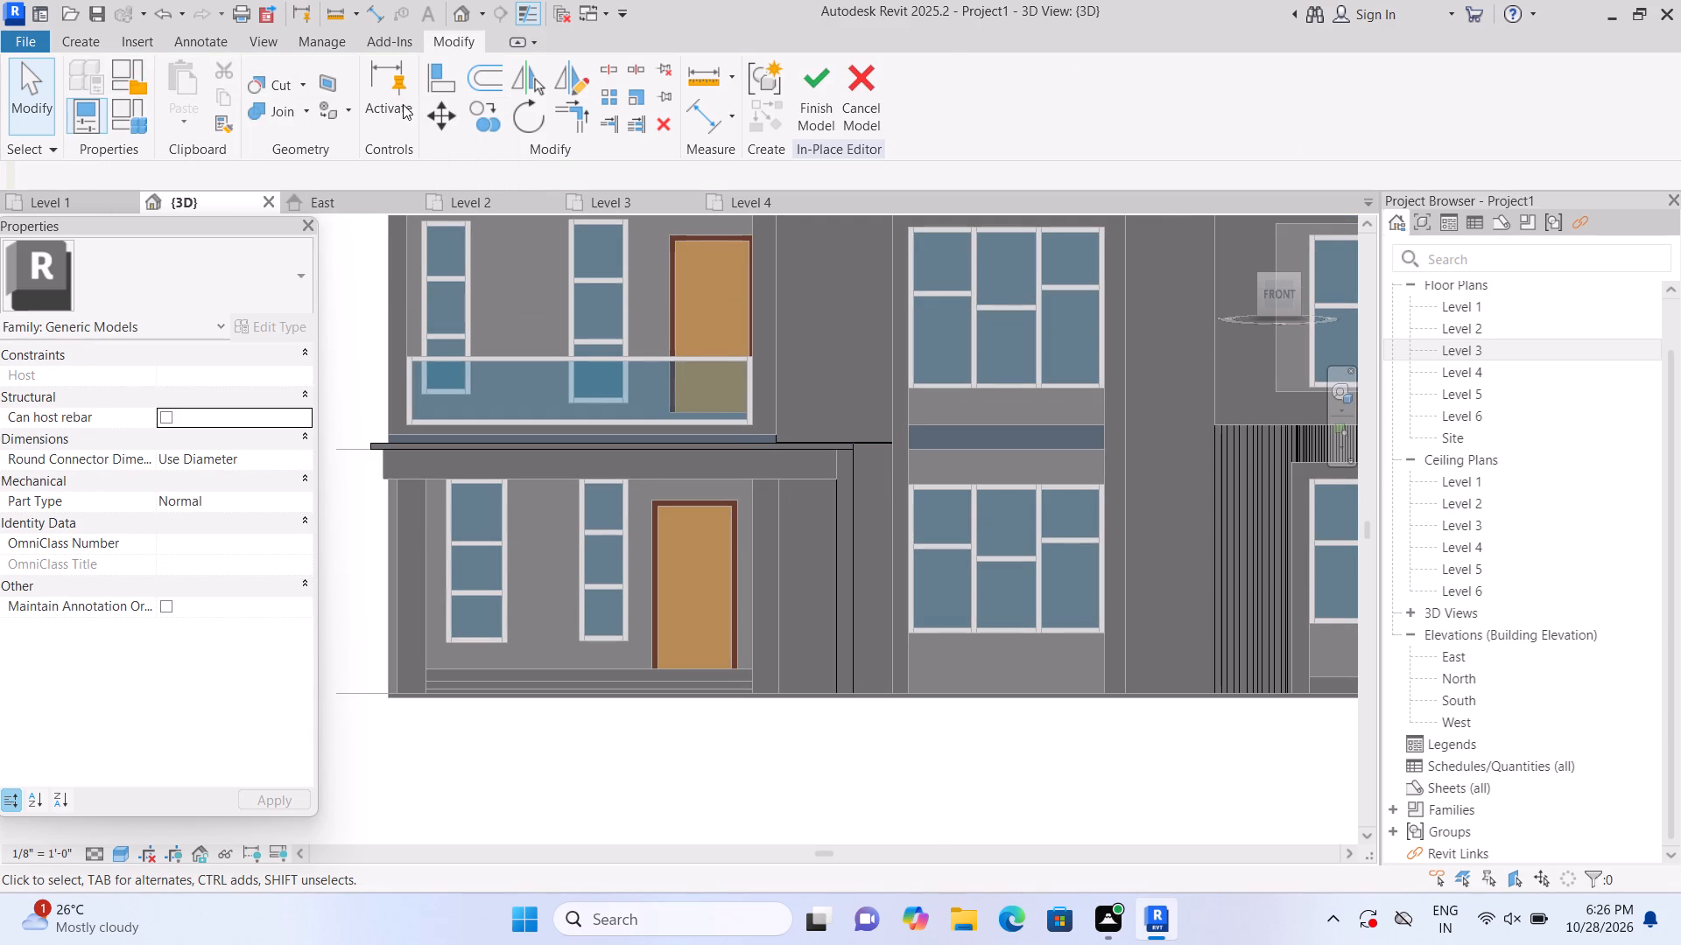
{"action": "left_click", "coordinate": [306, 111]}
{"action": "left_click", "coordinate": [306, 148]}
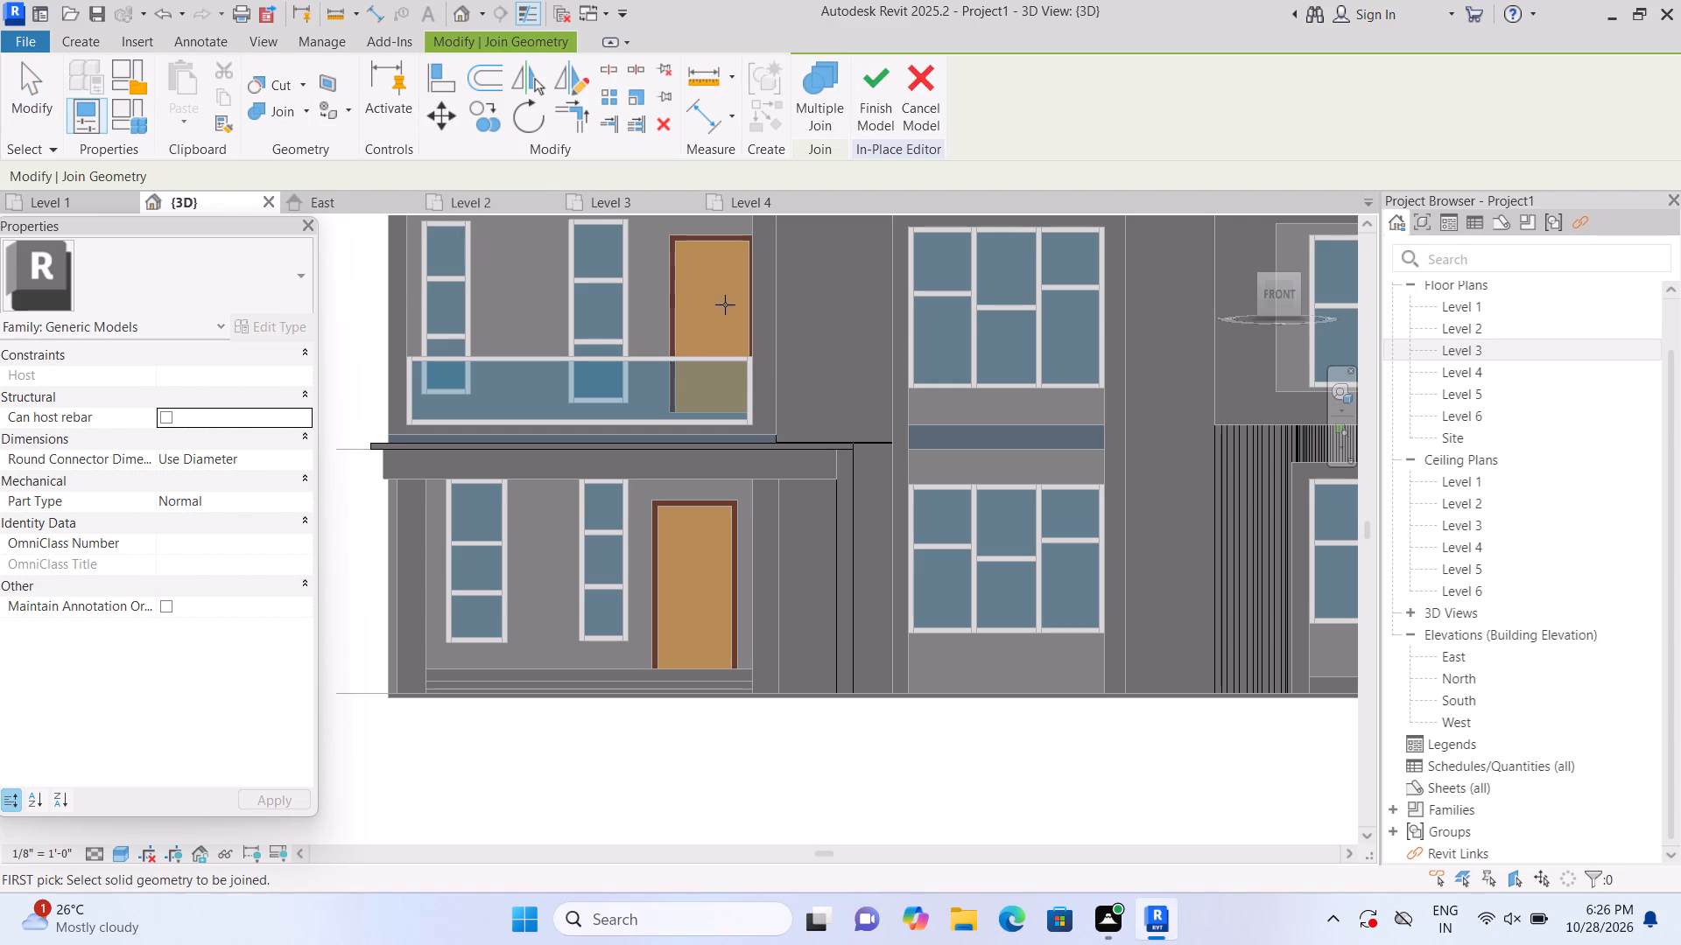
{"action": "left_click", "coordinate": [824, 540]}
{"action": "left_click", "coordinate": [839, 544]}
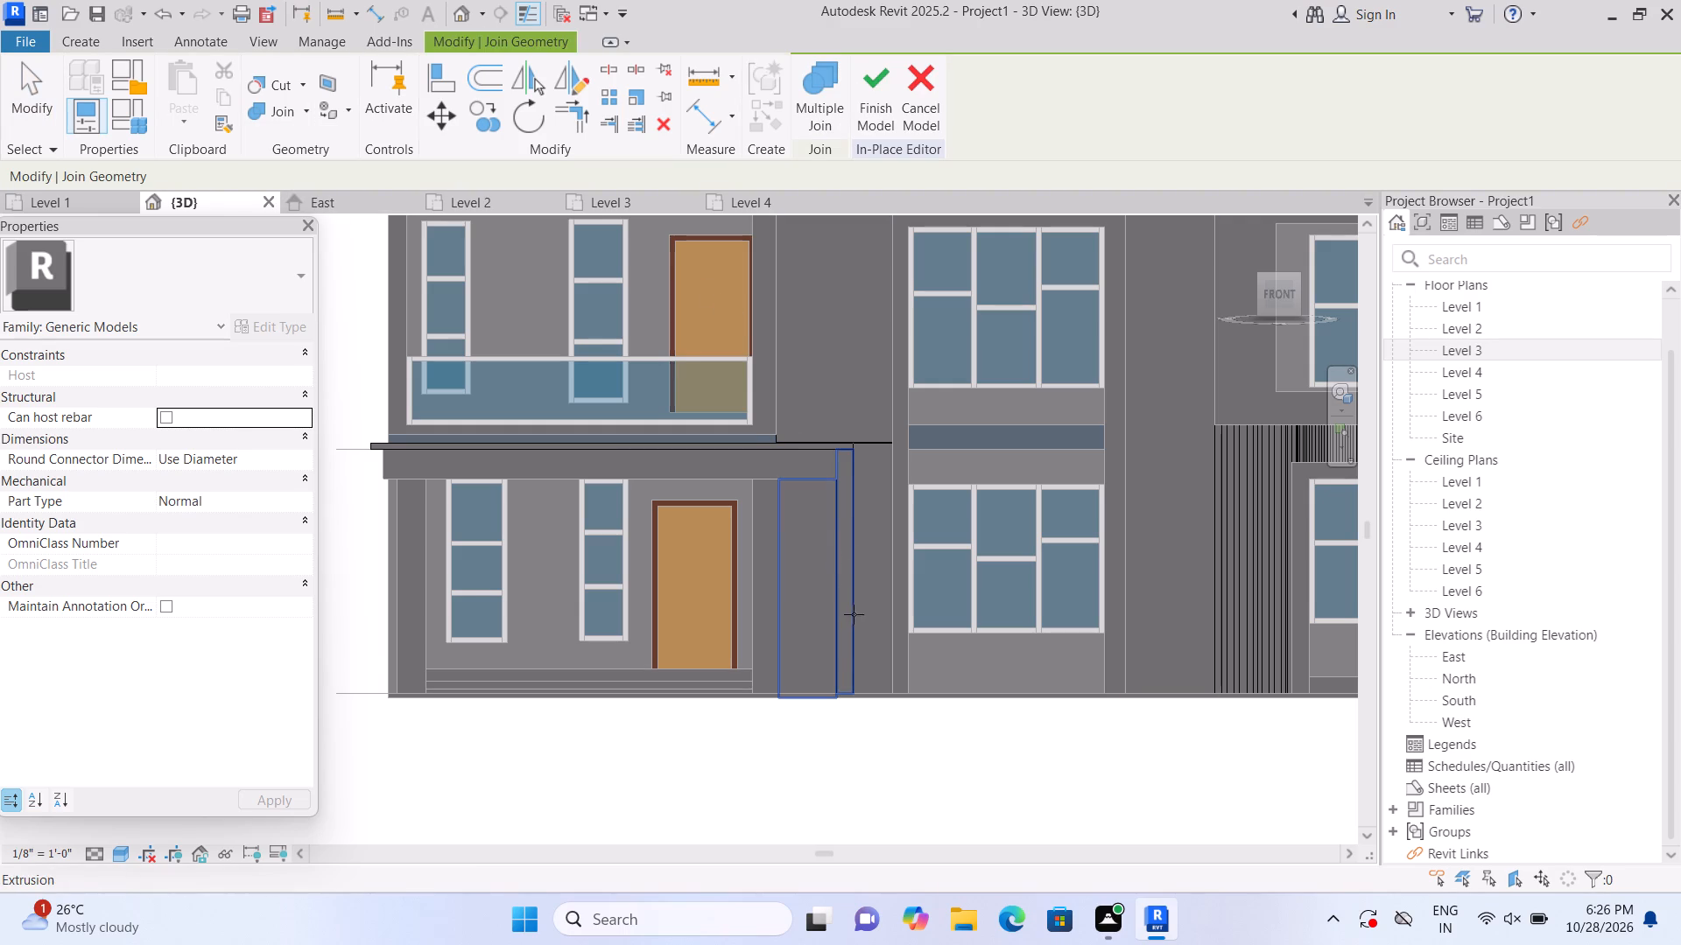
{"action": "left_click", "coordinate": [866, 621]}
{"action": "left_click", "coordinate": [855, 622]}
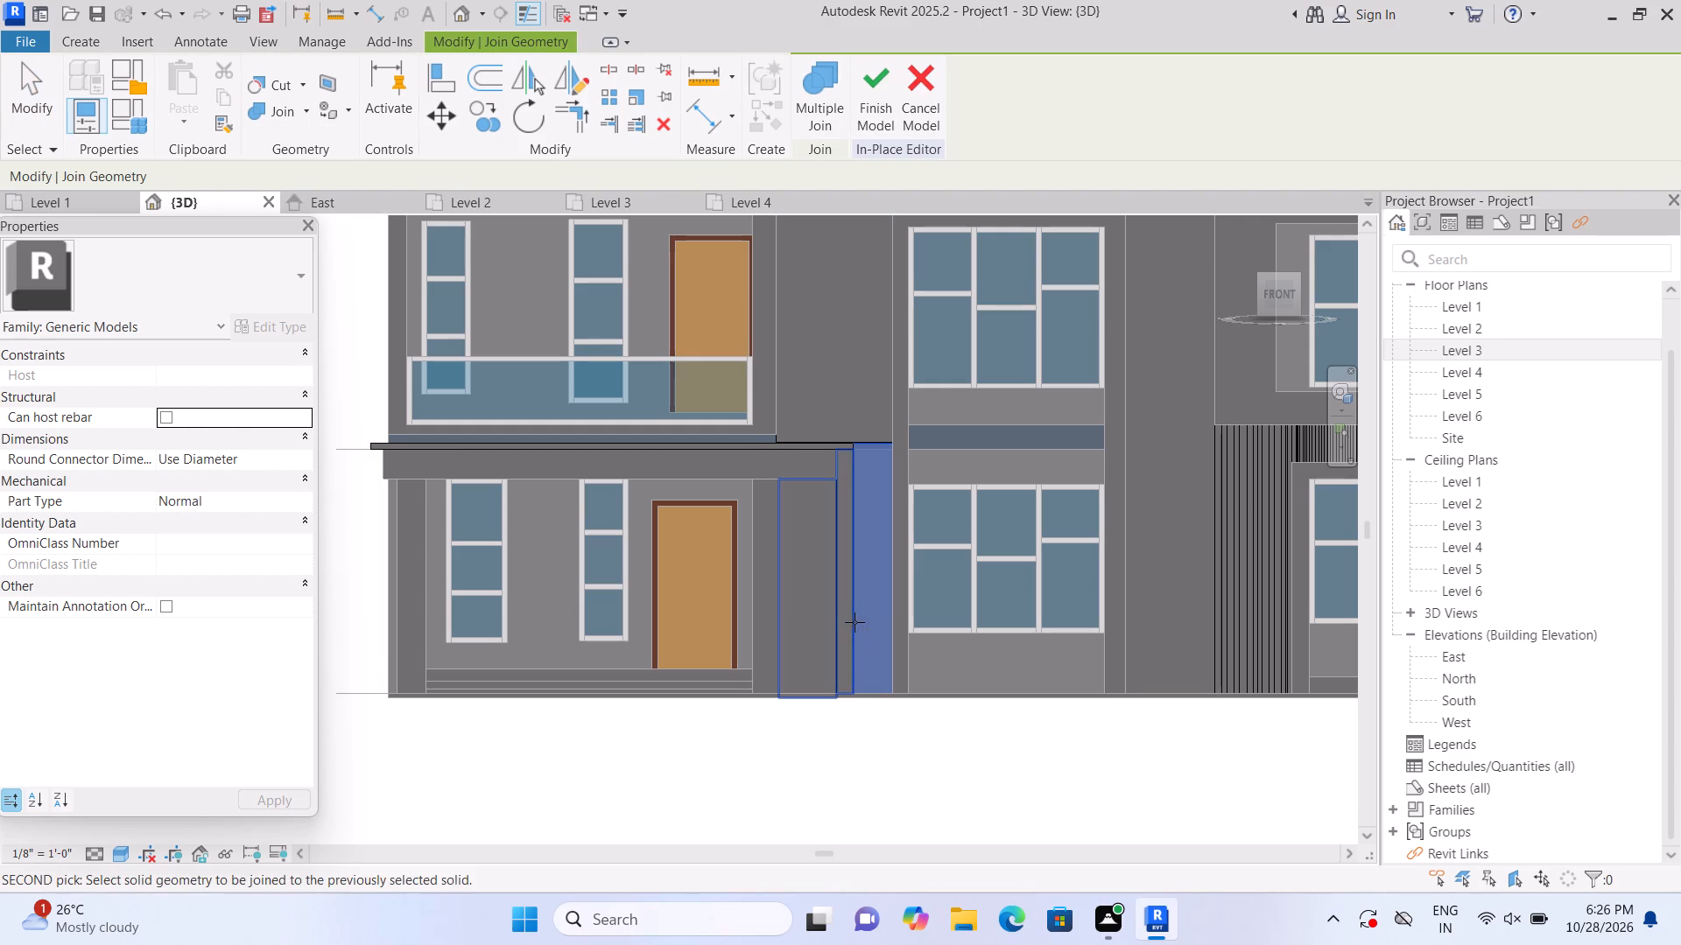
{"action": "left_click", "coordinate": [848, 409]}
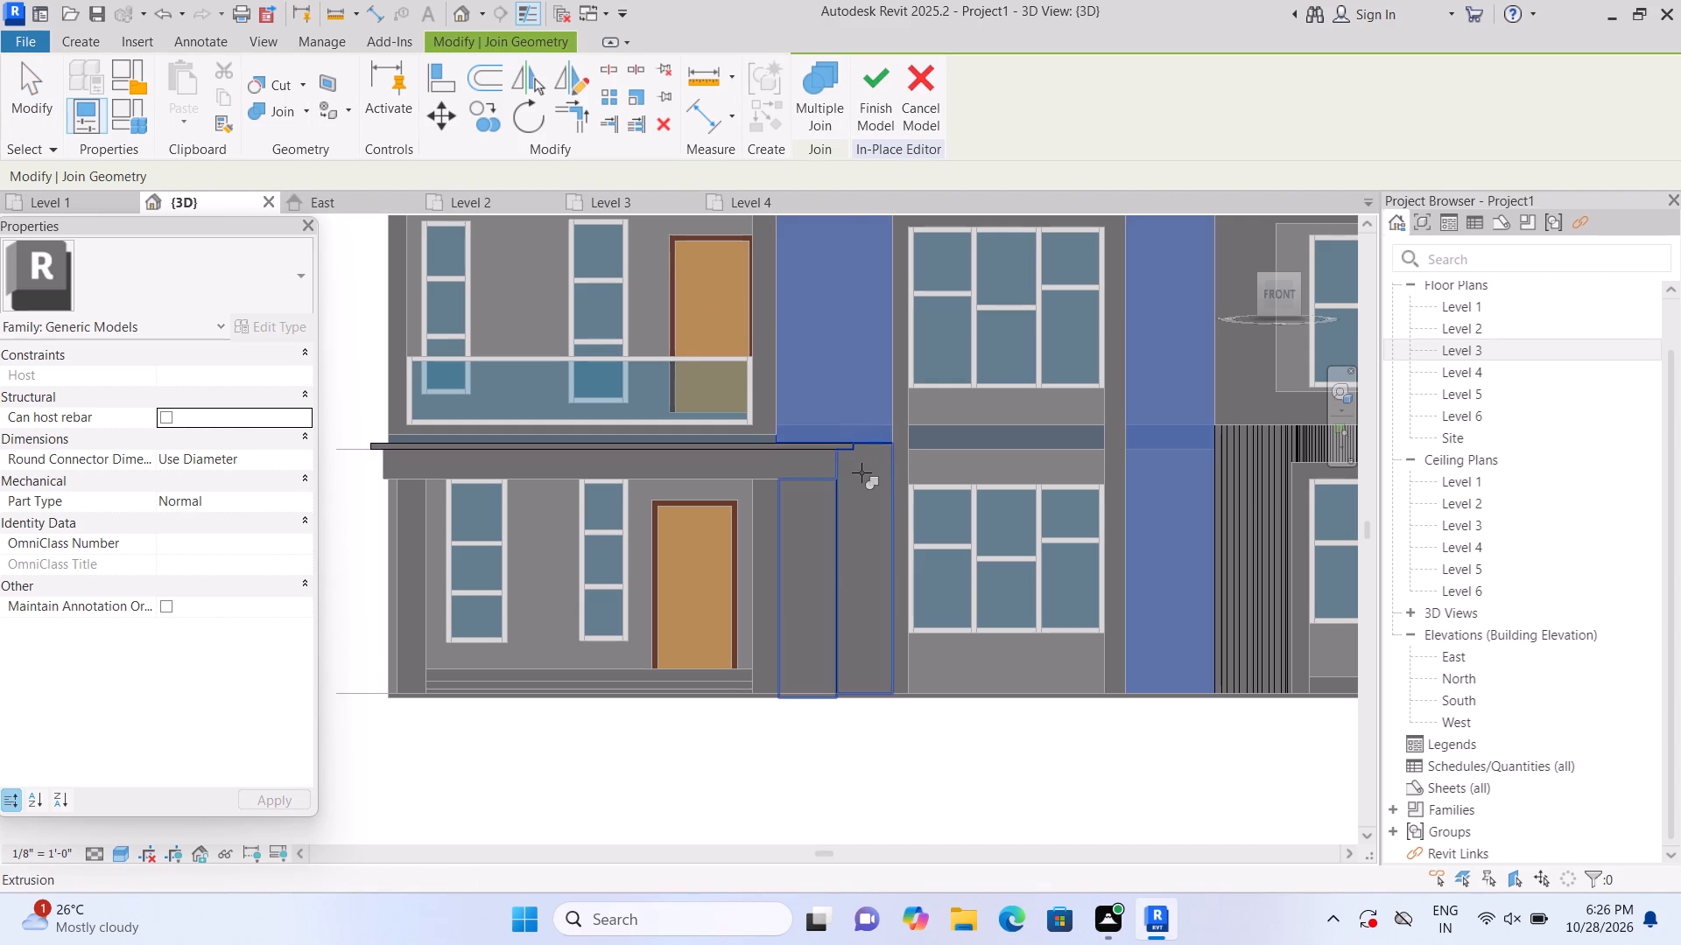
{"action": "left_click", "coordinate": [862, 472]}
{"action": "left_click", "coordinate": [826, 573]}
{"action": "left_click", "coordinate": [826, 573]}
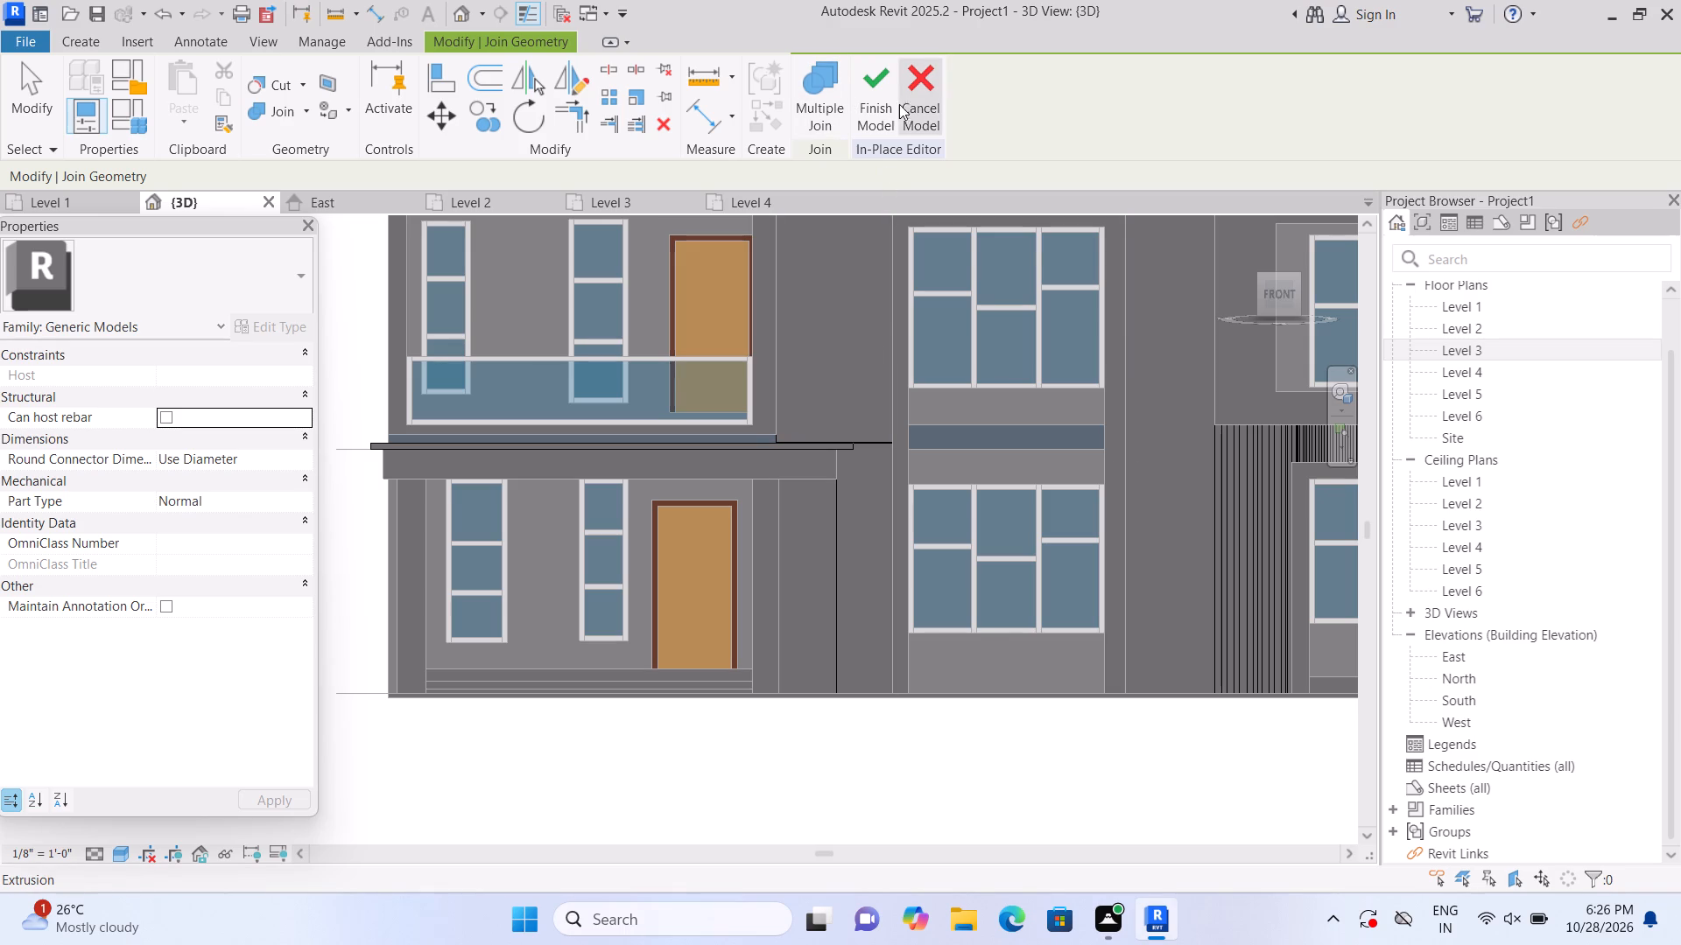
Join the horizontal strip above the central window frame to the wall panels on both sides of the frame.
{"action": "middle_click_drag", "start_coordinate": [911, 384], "coordinate": [807, 521]}
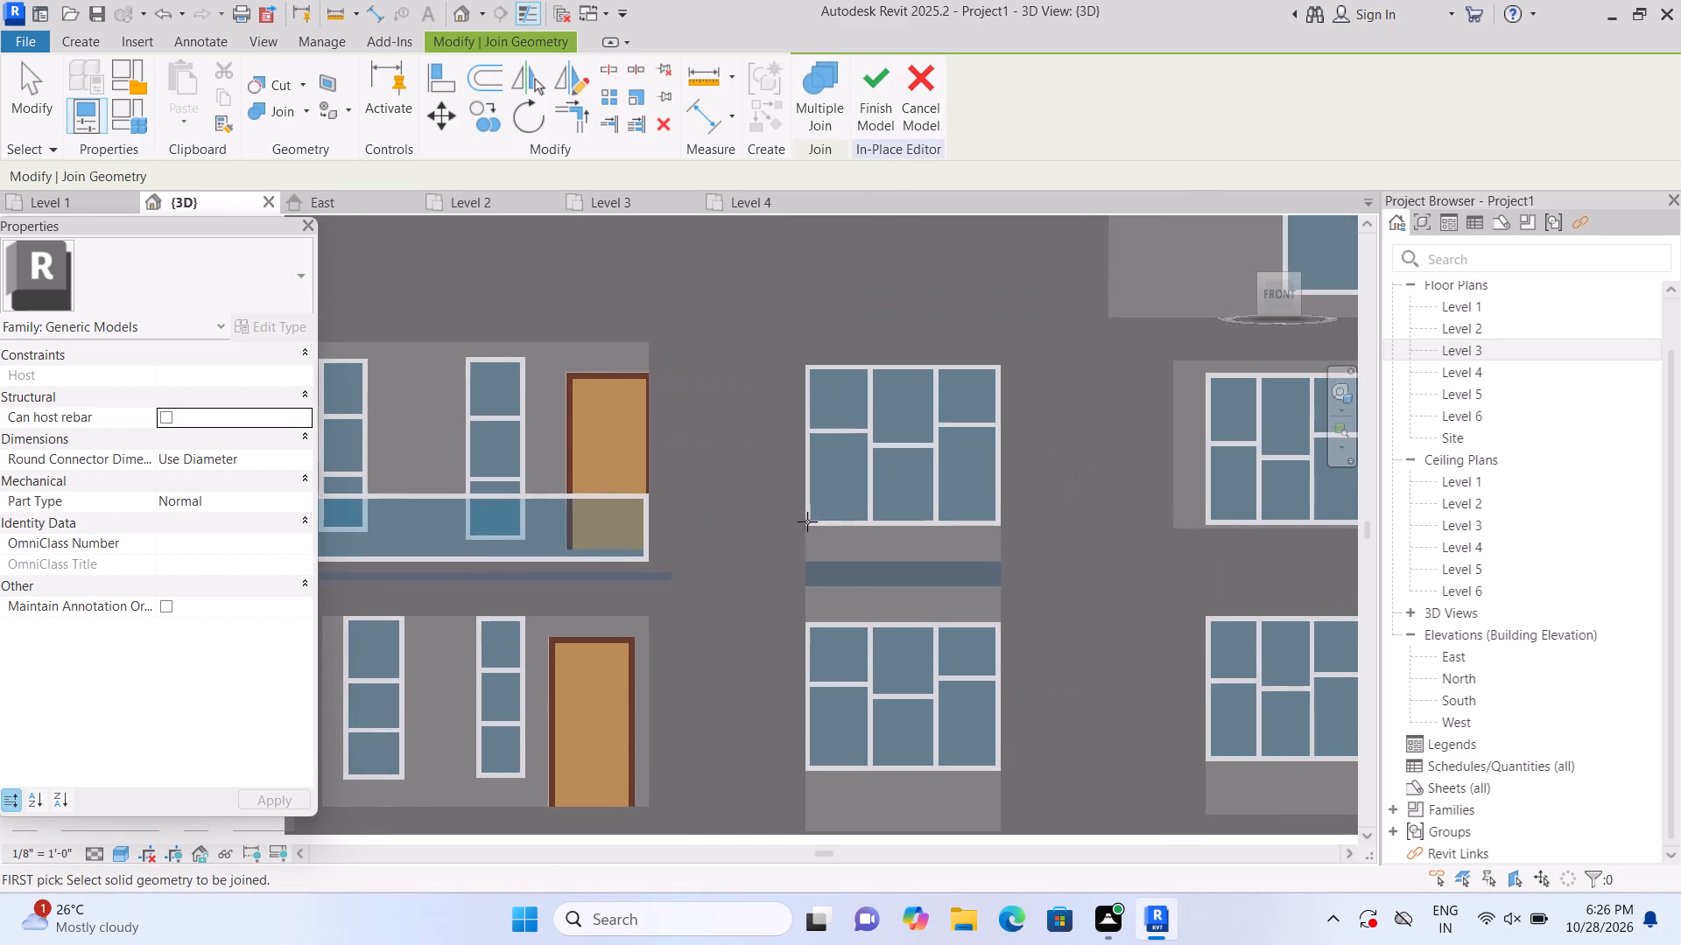
{"action": "left_click", "coordinate": [765, 451]}
{"action": "left_click", "coordinate": [841, 335]}
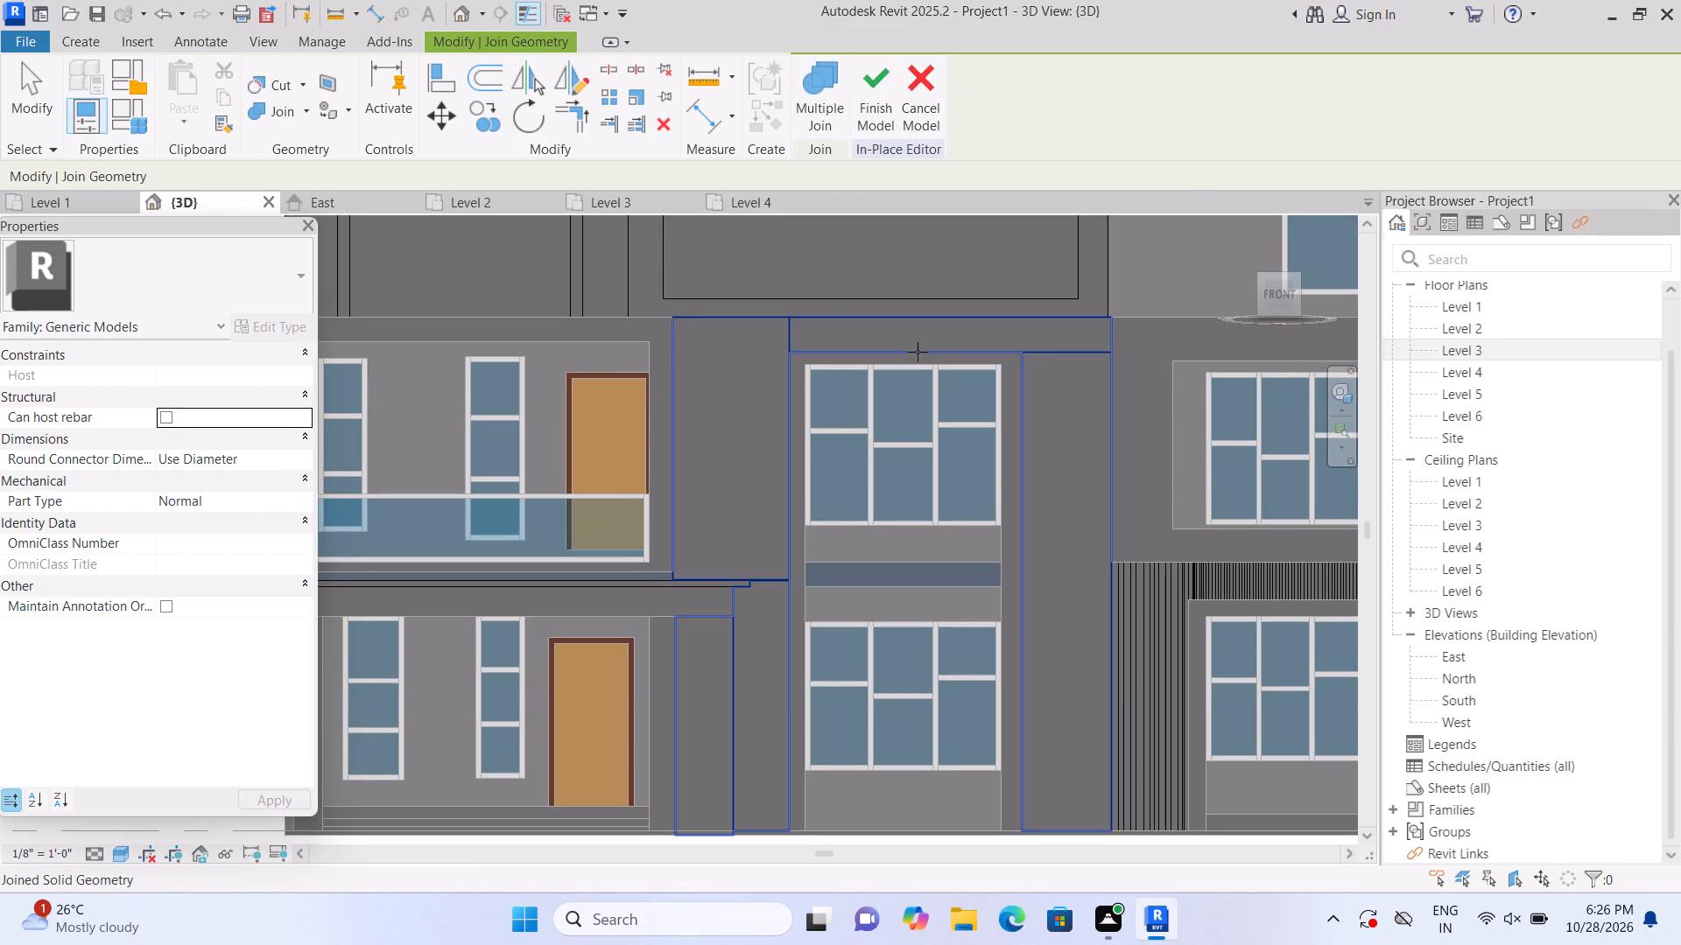
{"action": "left_click", "coordinate": [1097, 357]}
{"action": "left_click", "coordinate": [1066, 350]}
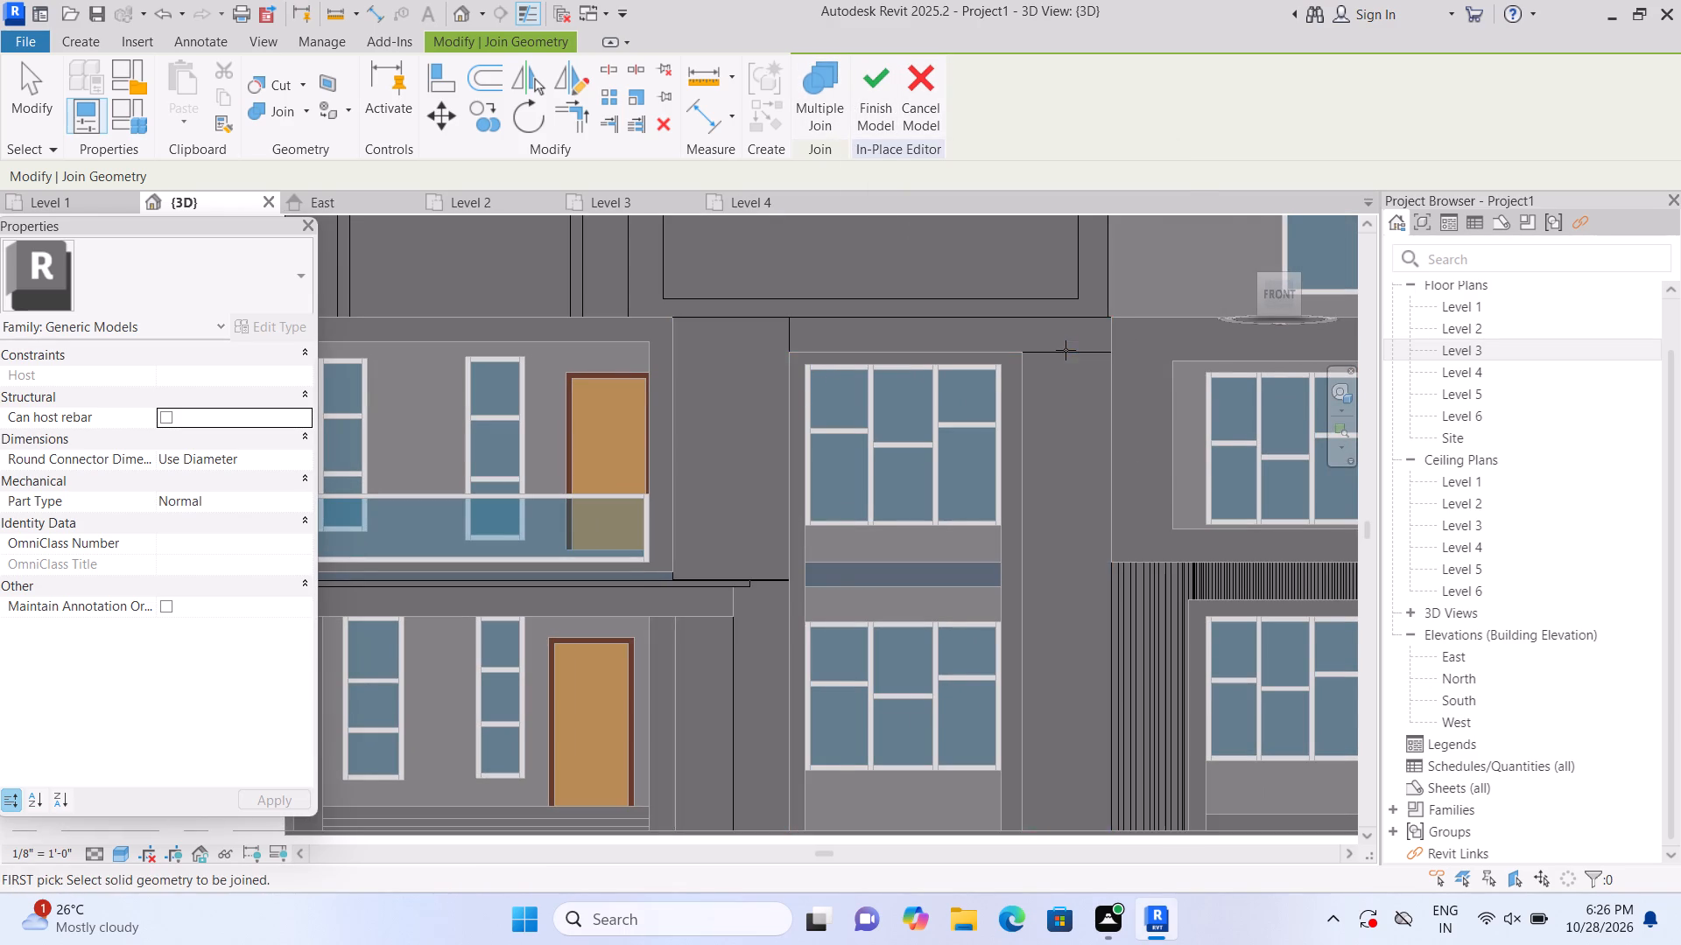
{"action": "scroll", "coordinate": [1073, 363], "scroll_direction": "down", "scroll_amount": 5}
{"action": "key", "text": "Escape"}
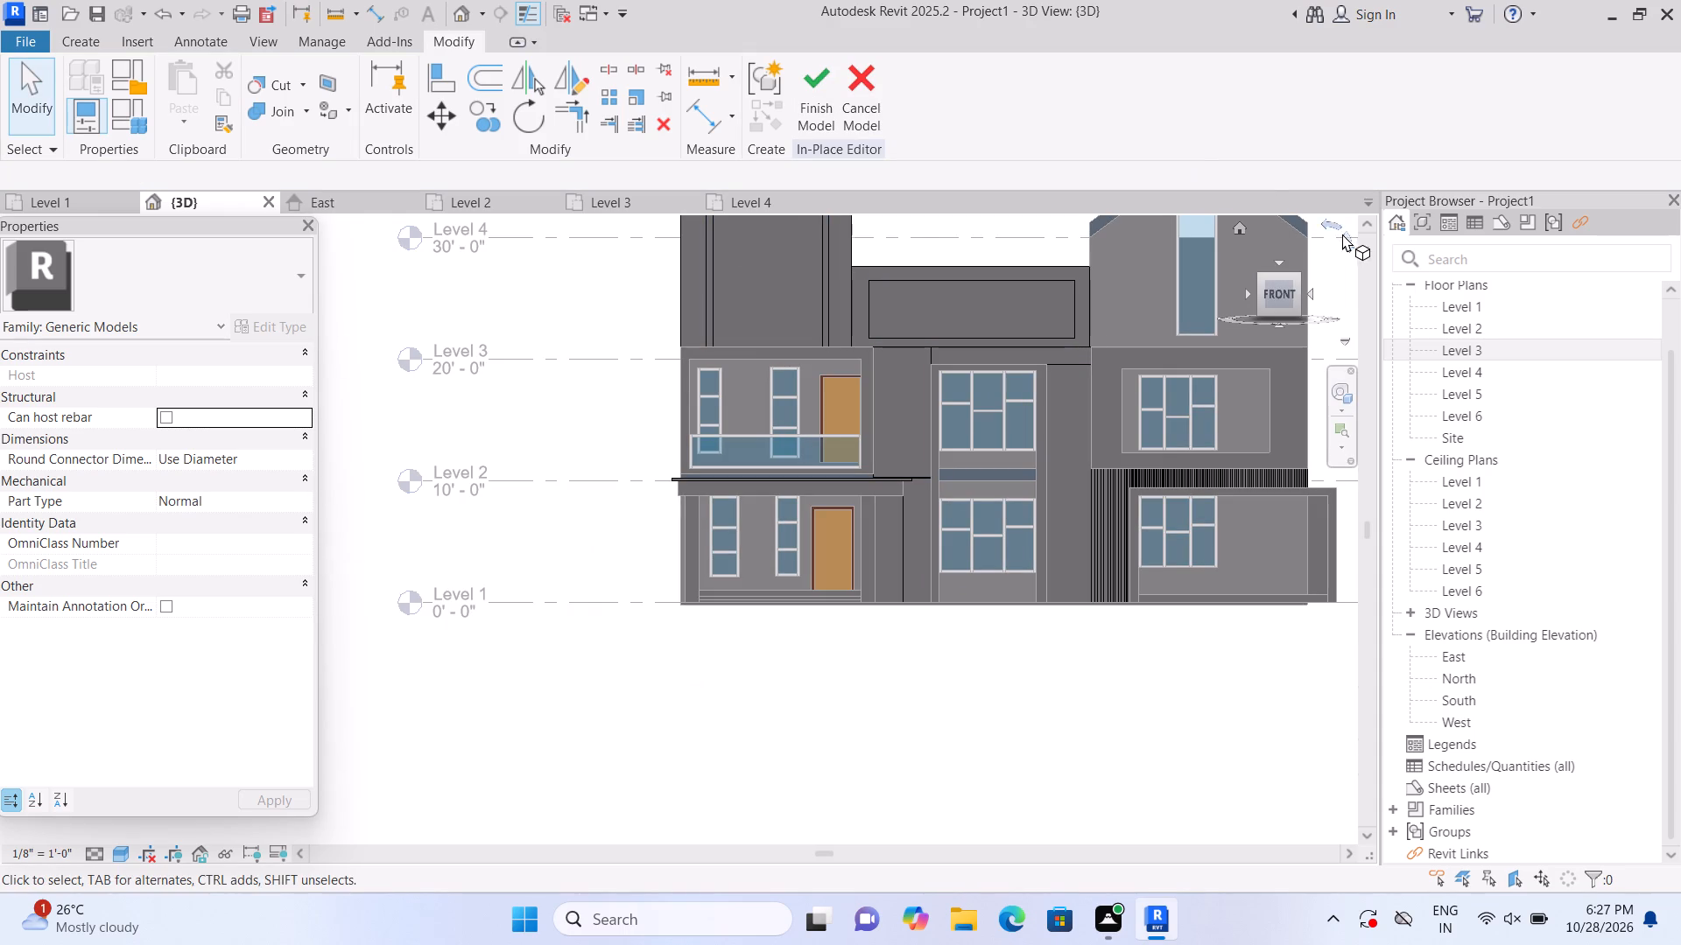
Select the horizontal strip extrusion above the central window frame in the default isometric 3D view.
{"action": "left_click", "coordinate": [1239, 229]}
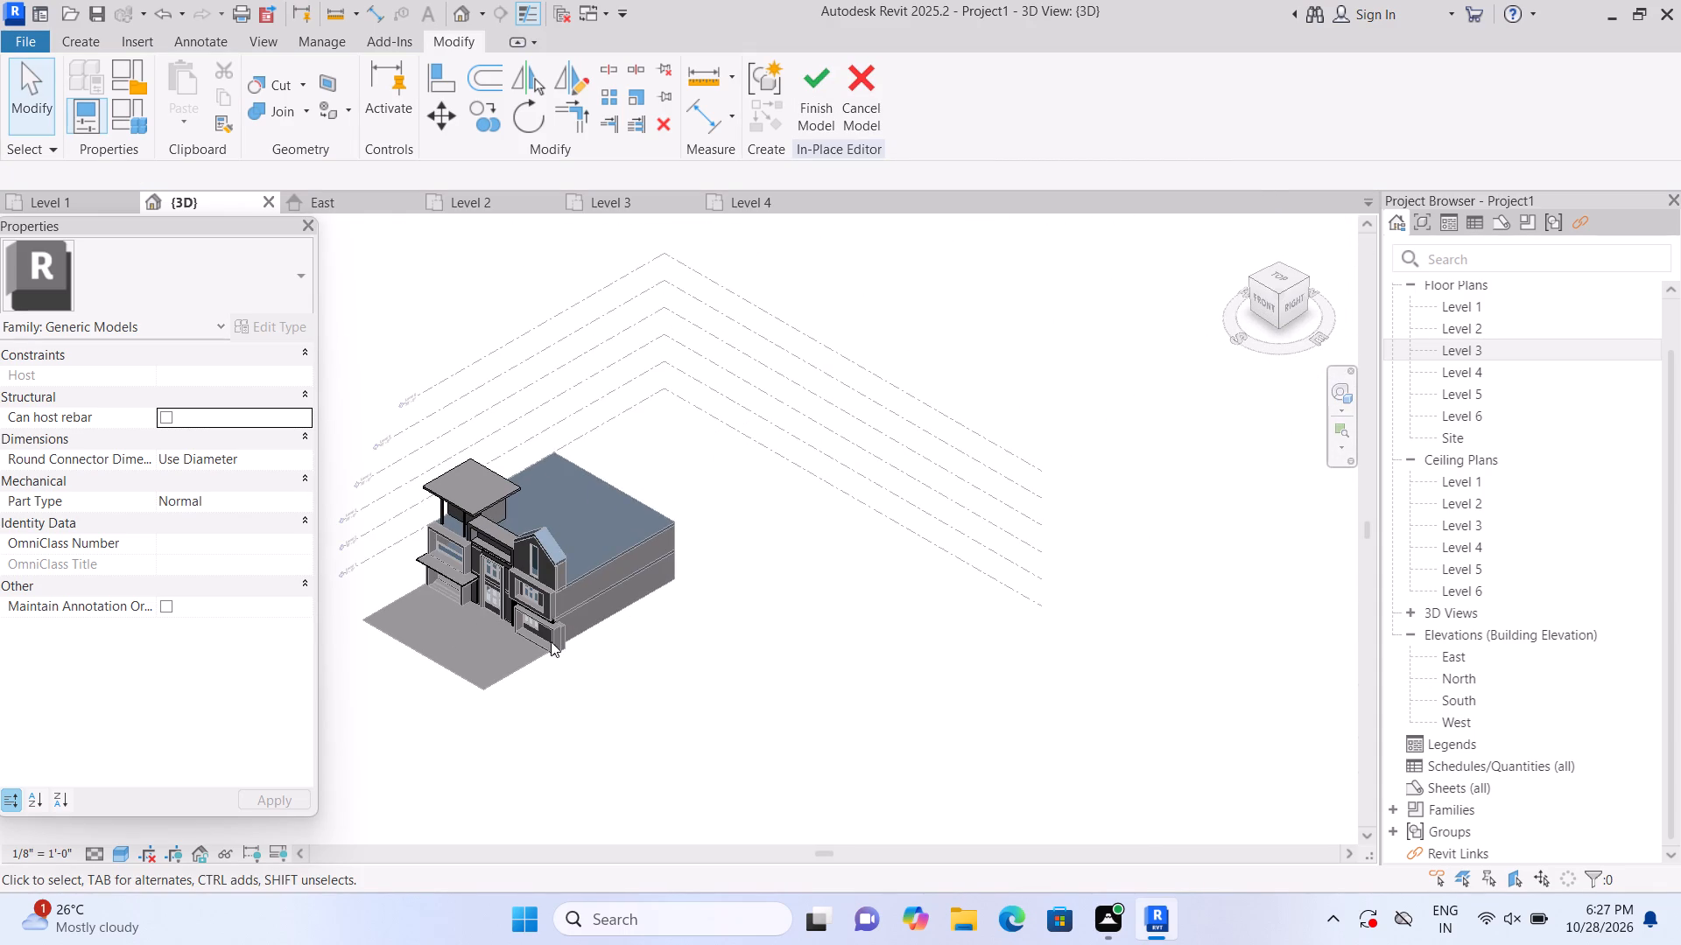
{"action": "scroll", "coordinate": [553, 639], "scroll_direction": "up", "scroll_amount": 12}
{"action": "scroll", "coordinate": [536, 528], "scroll_direction": "up", "scroll_amount": 1}
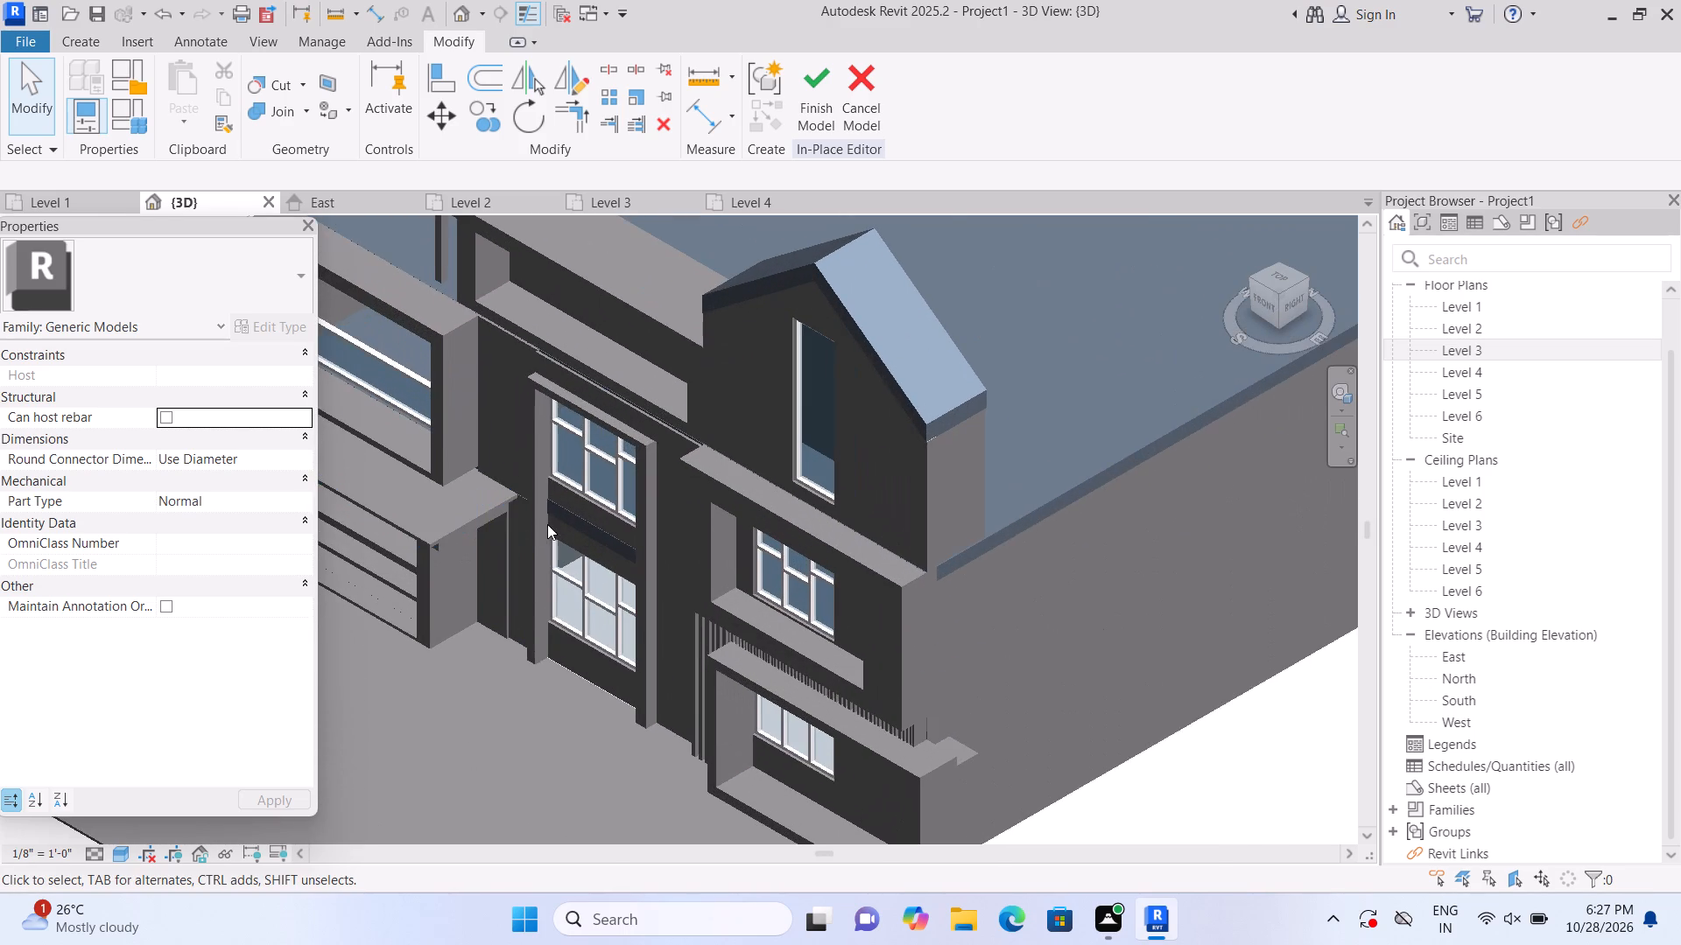
{"action": "scroll", "coordinate": [538, 431], "scroll_direction": "up", "scroll_amount": 1}
{"action": "scroll", "coordinate": [563, 366], "scroll_direction": "up", "scroll_amount": 2}
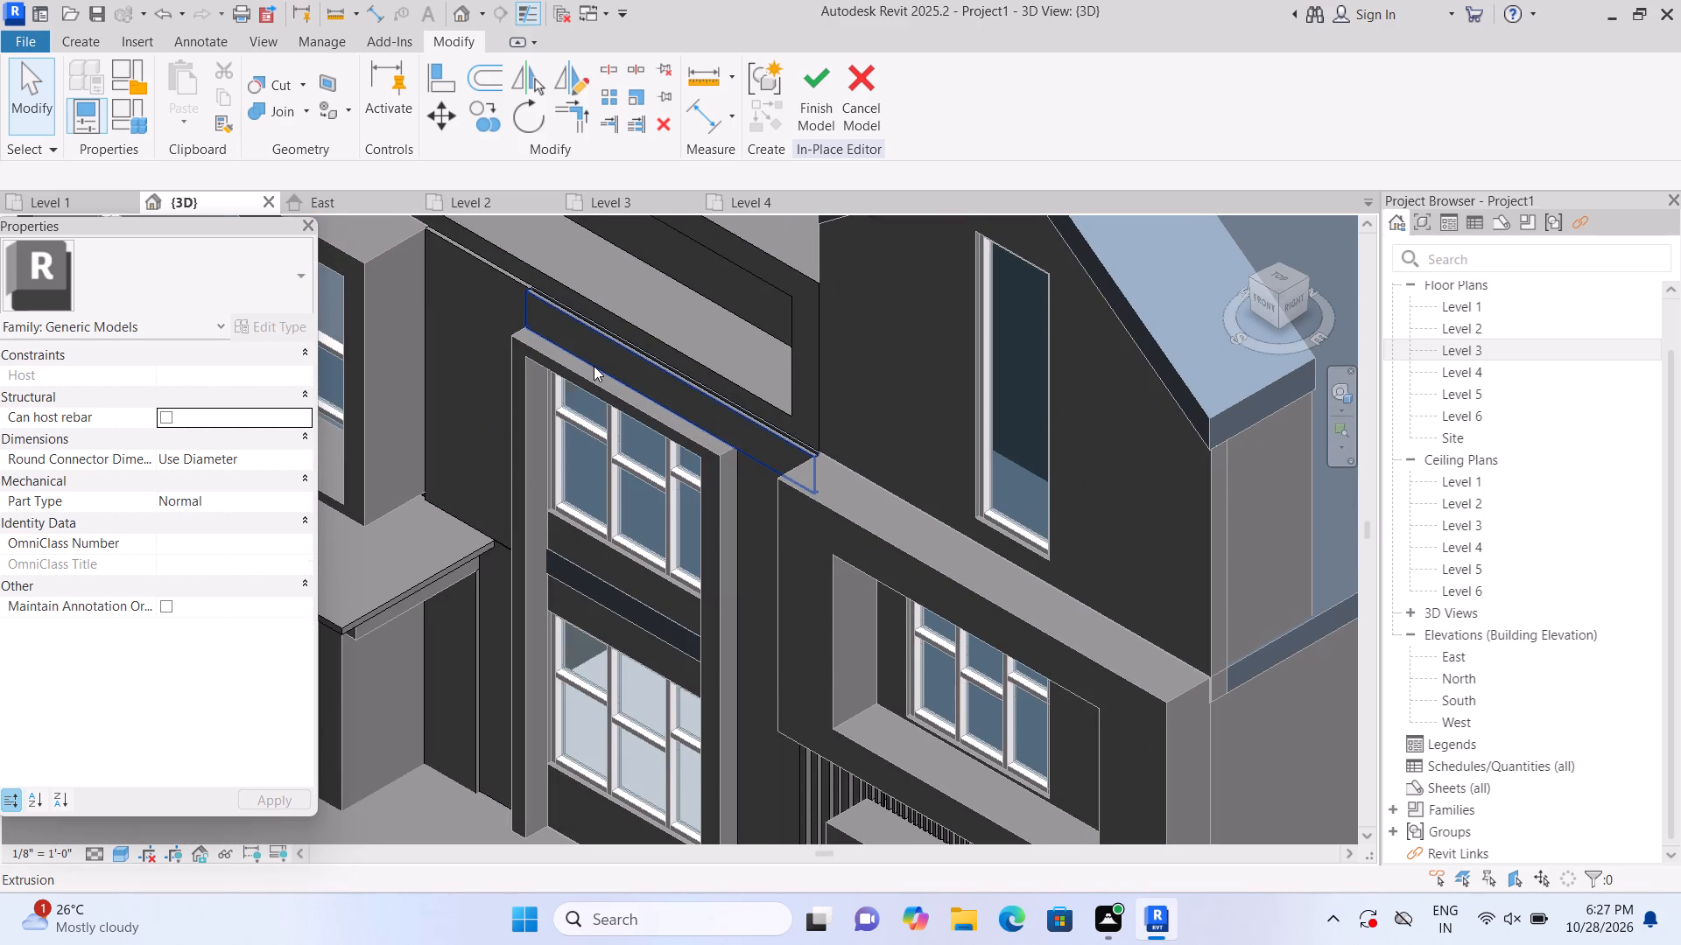
{"action": "left_click", "coordinate": [594, 366]}
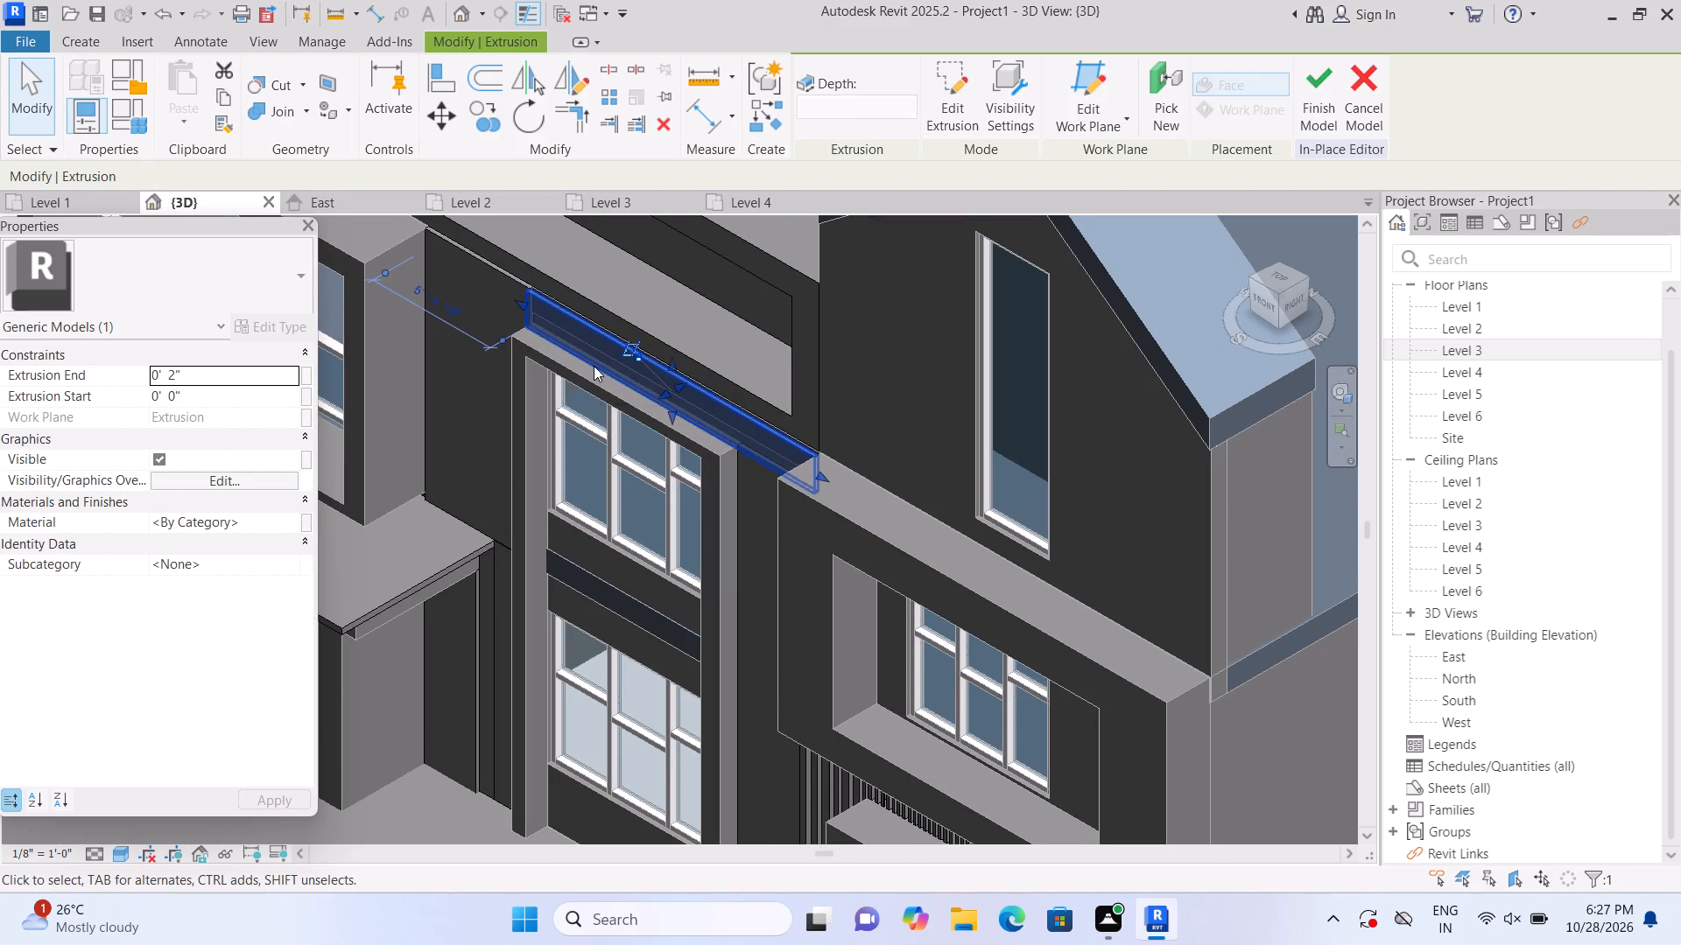
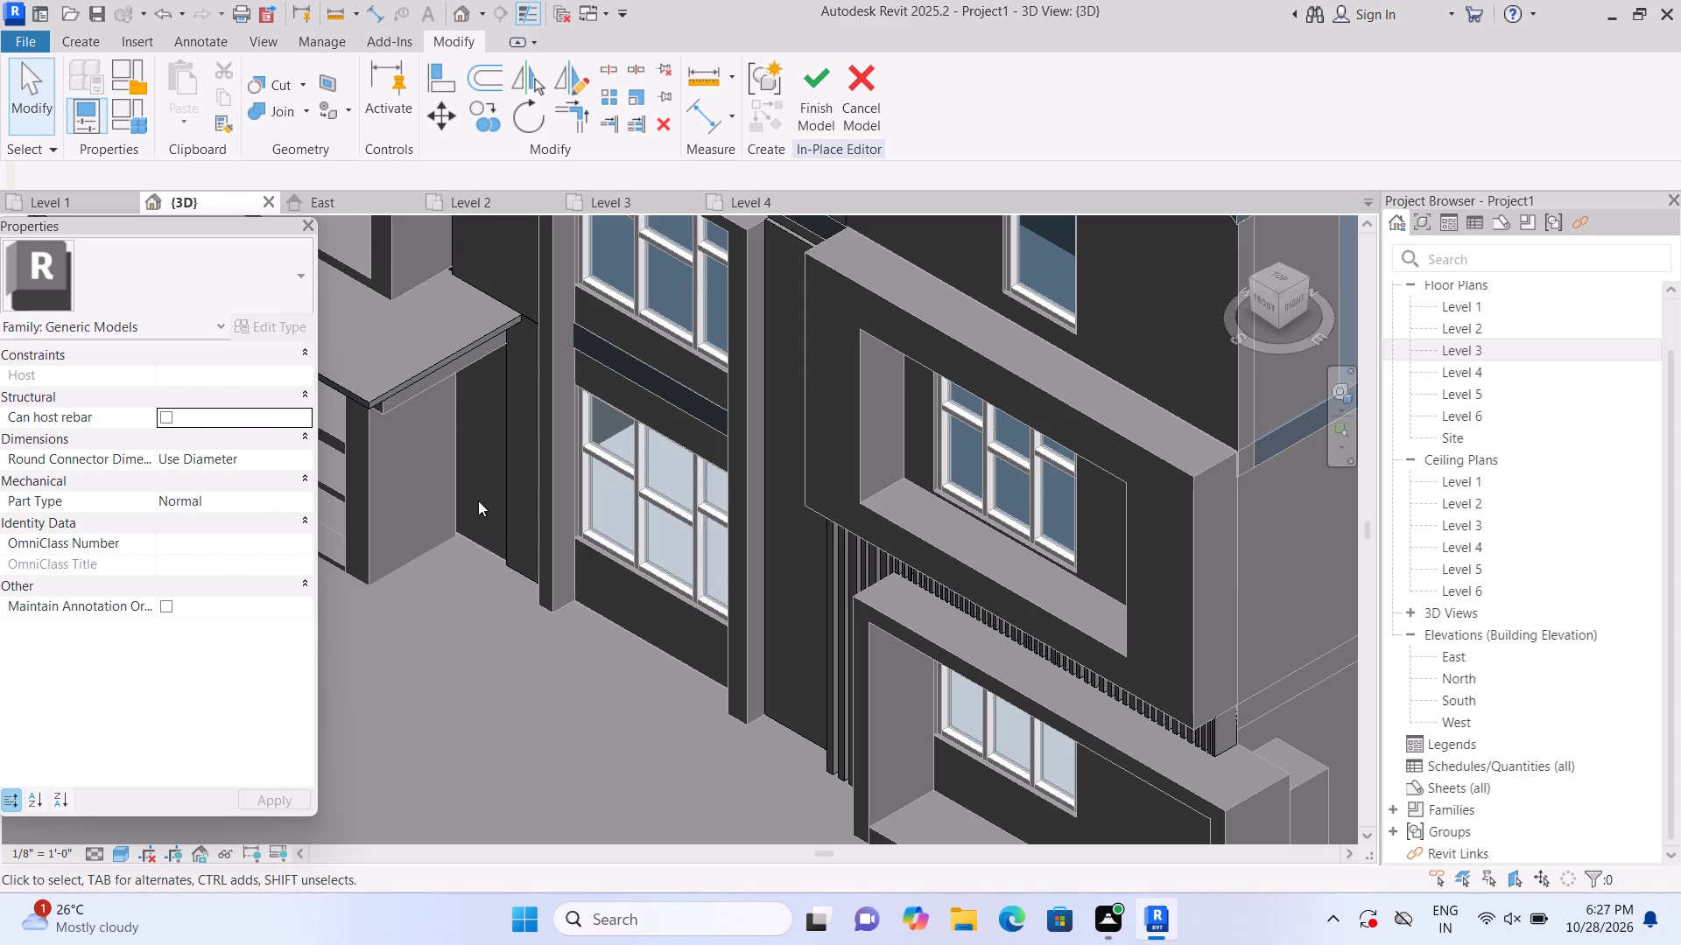
Extrude a 2" strip about 13'-2" by 1'-5" over the blue band above the central upper window, using the adjacent extrusion's face as work plane.
{"action": "left_click", "coordinate": [1270, 308]}
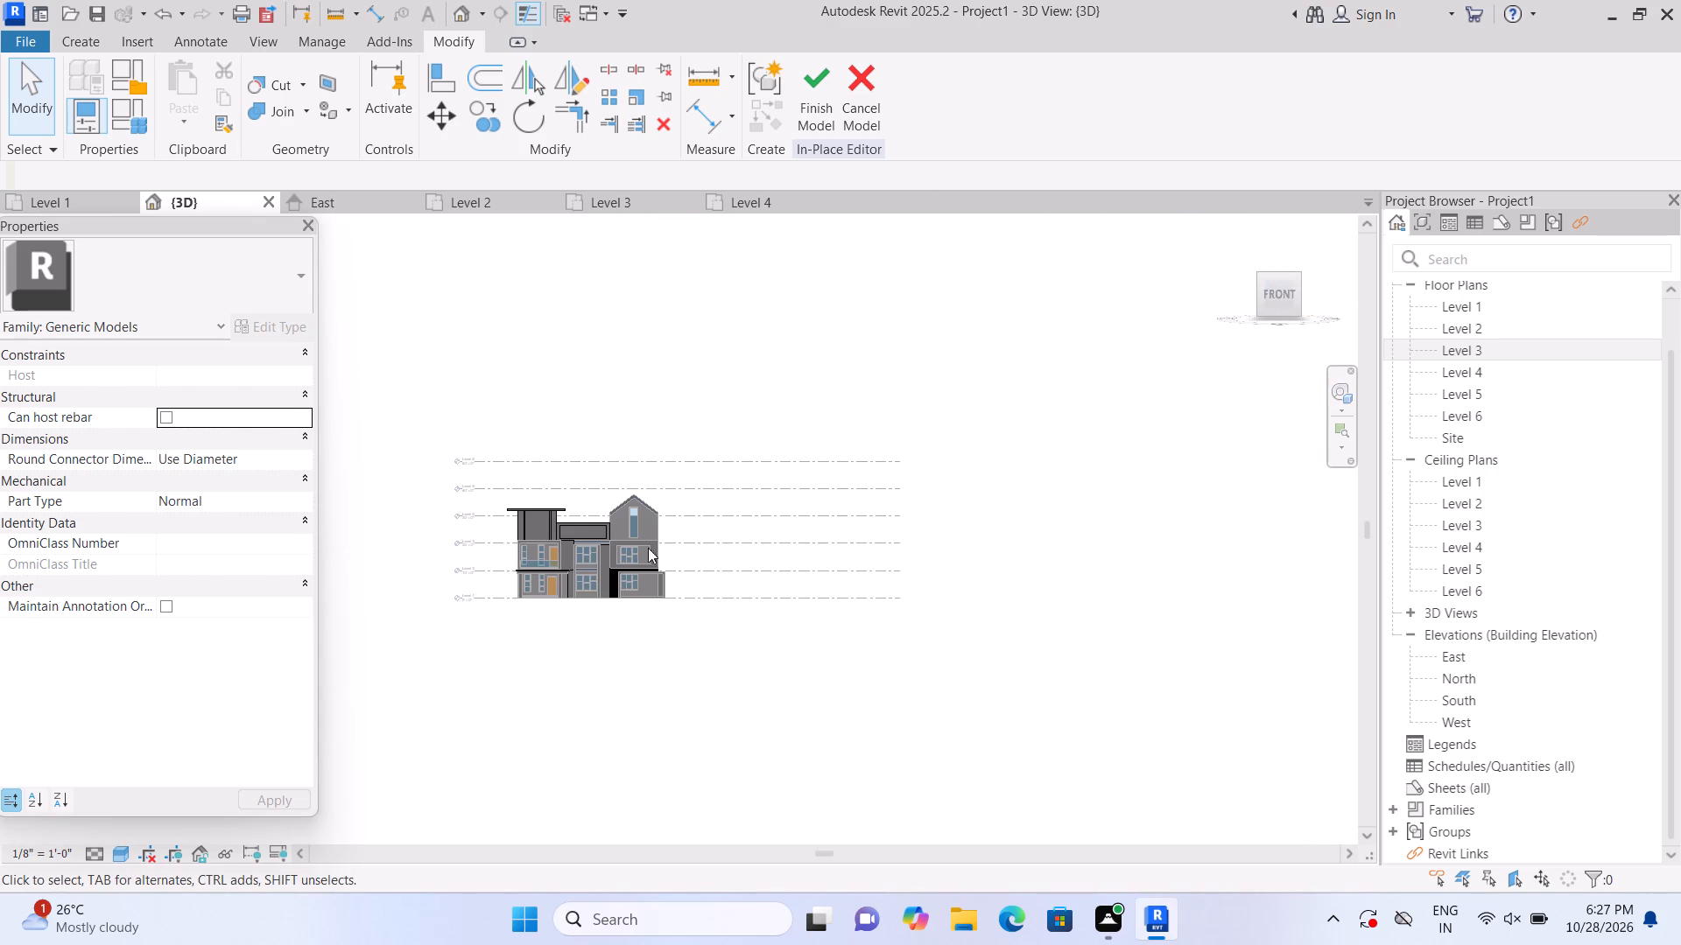
{"action": "scroll", "coordinate": [617, 558], "scroll_direction": "up", "scroll_amount": 9}
{"action": "scroll", "coordinate": [564, 512], "scroll_direction": "up", "scroll_amount": 1}
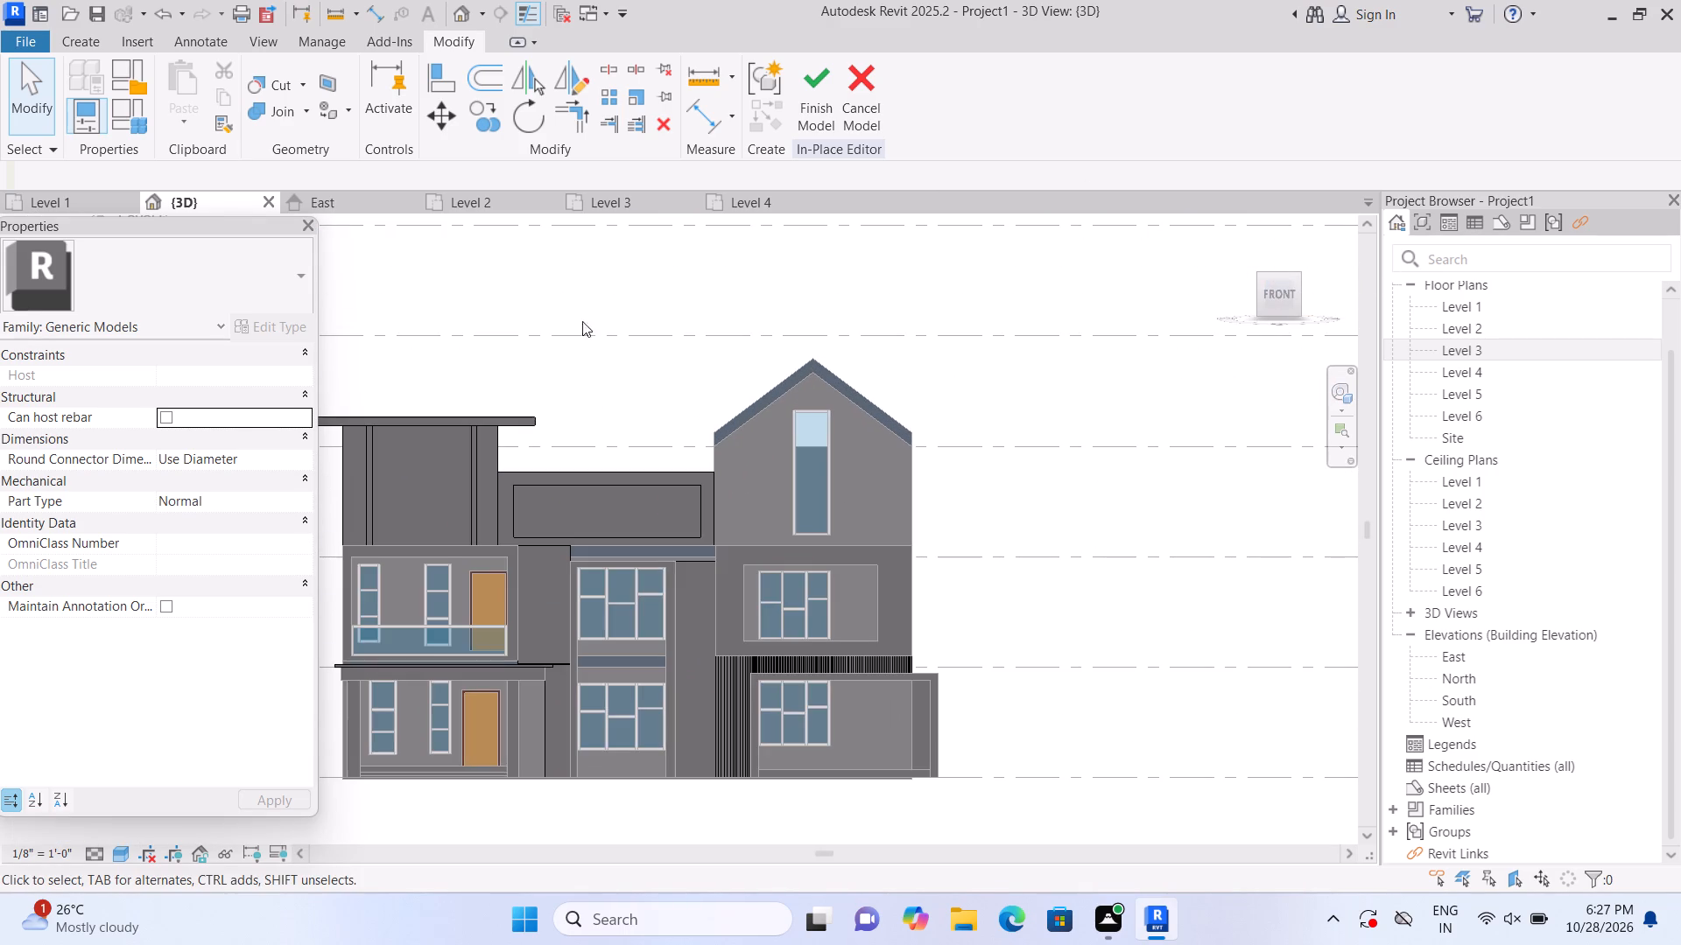
{"action": "middle_click_drag", "start_coordinate": [613, 333], "coordinate": [665, 254]}
{"action": "scroll", "coordinate": [622, 327], "scroll_direction": "up", "scroll_amount": 1}
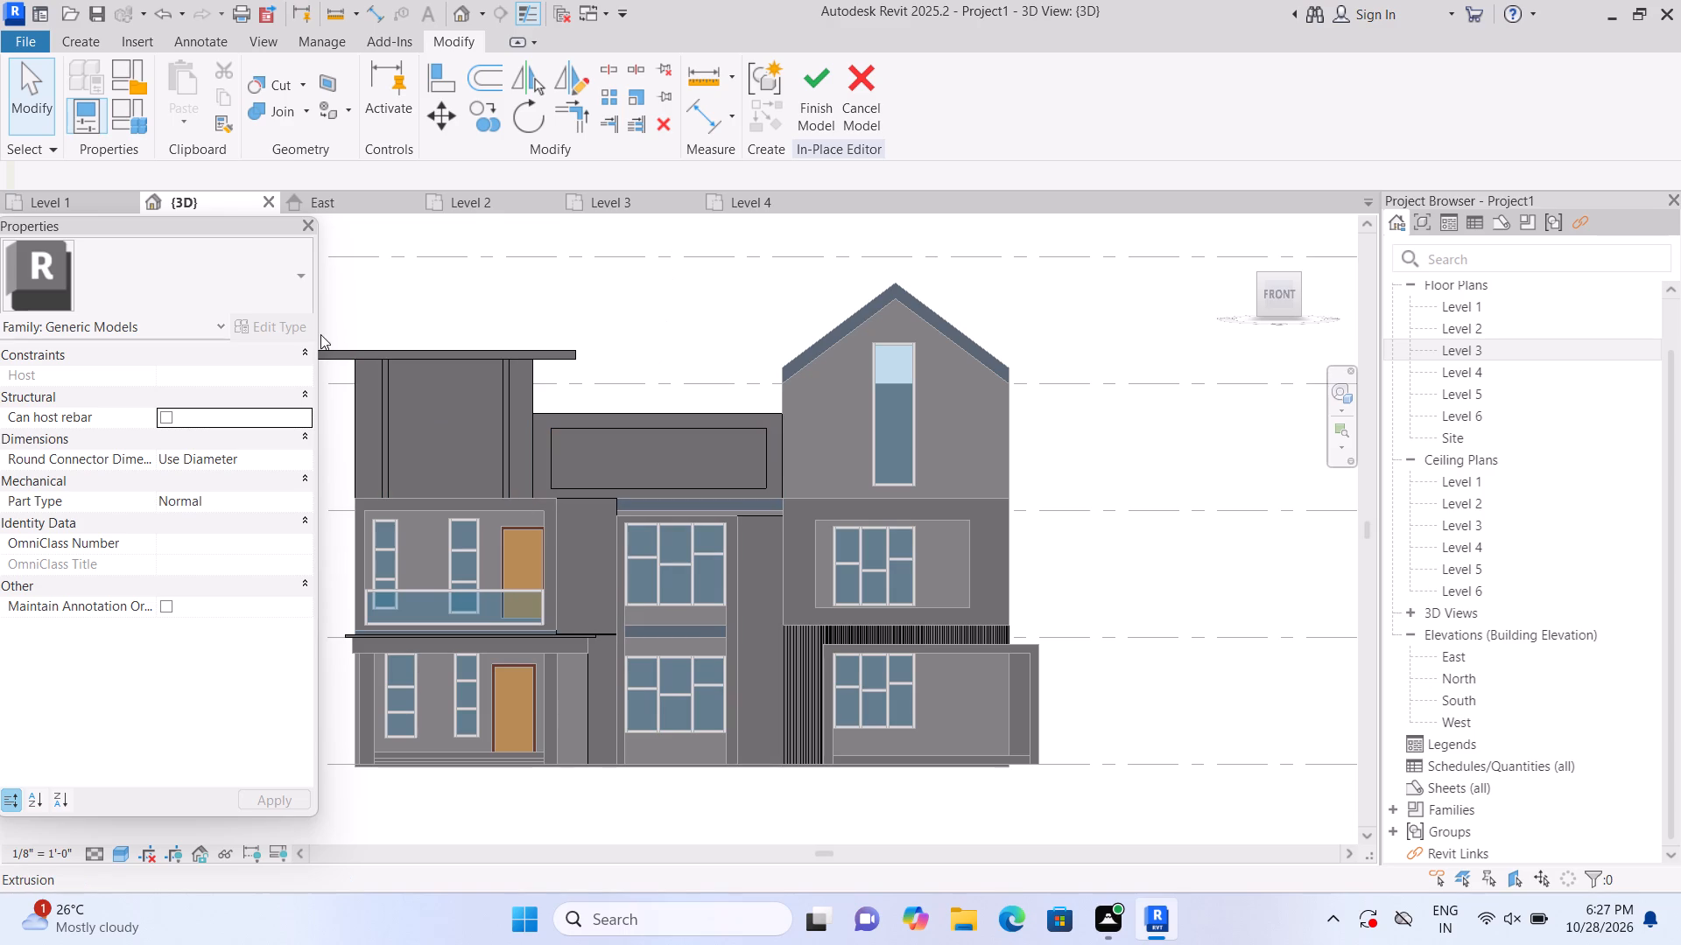
{"action": "scroll", "coordinate": [644, 519], "scroll_direction": "up", "scroll_amount": 3}
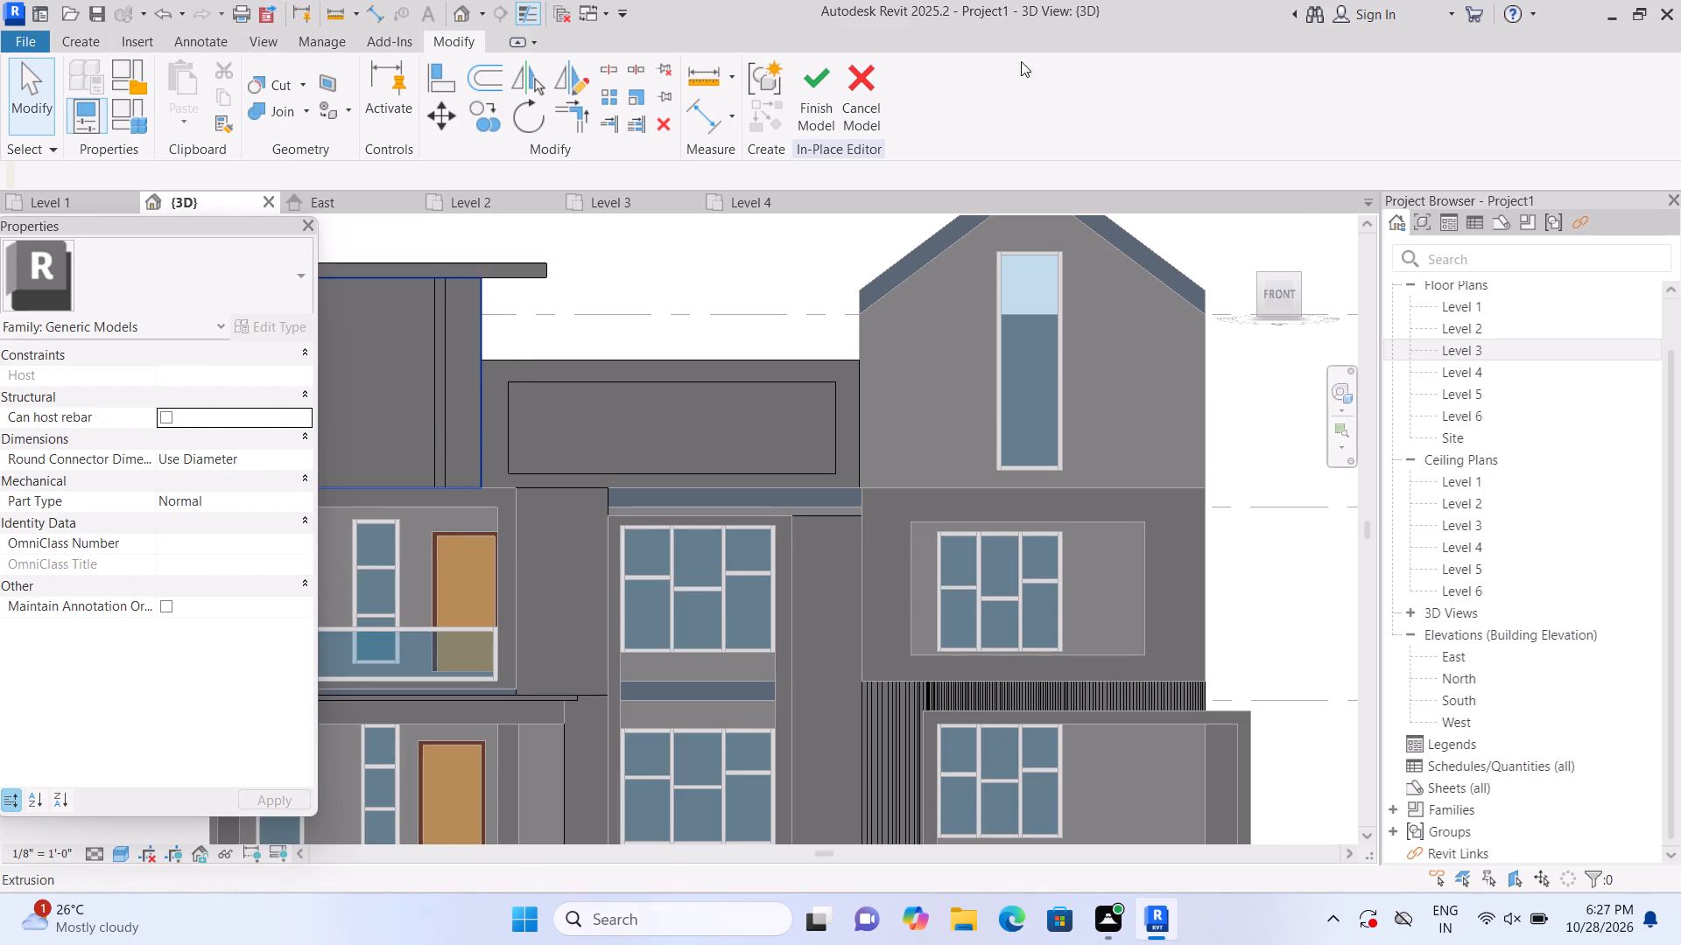
{"action": "left_click", "coordinate": [95, 36]}
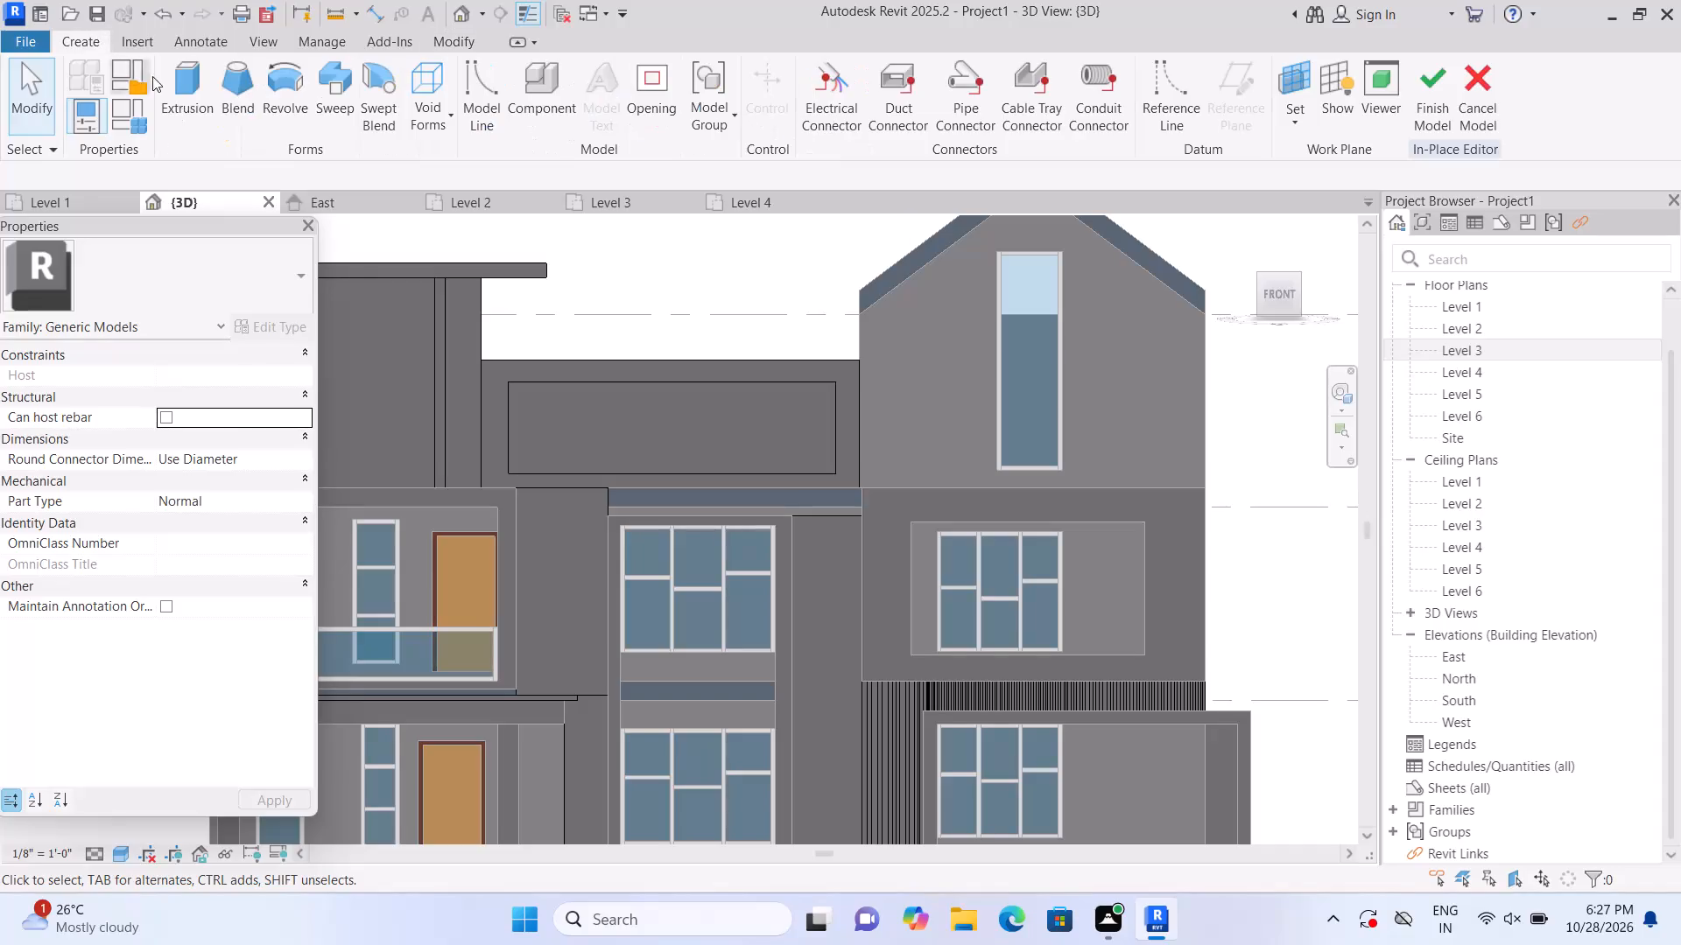
{"action": "left_click", "coordinate": [166, 85]}
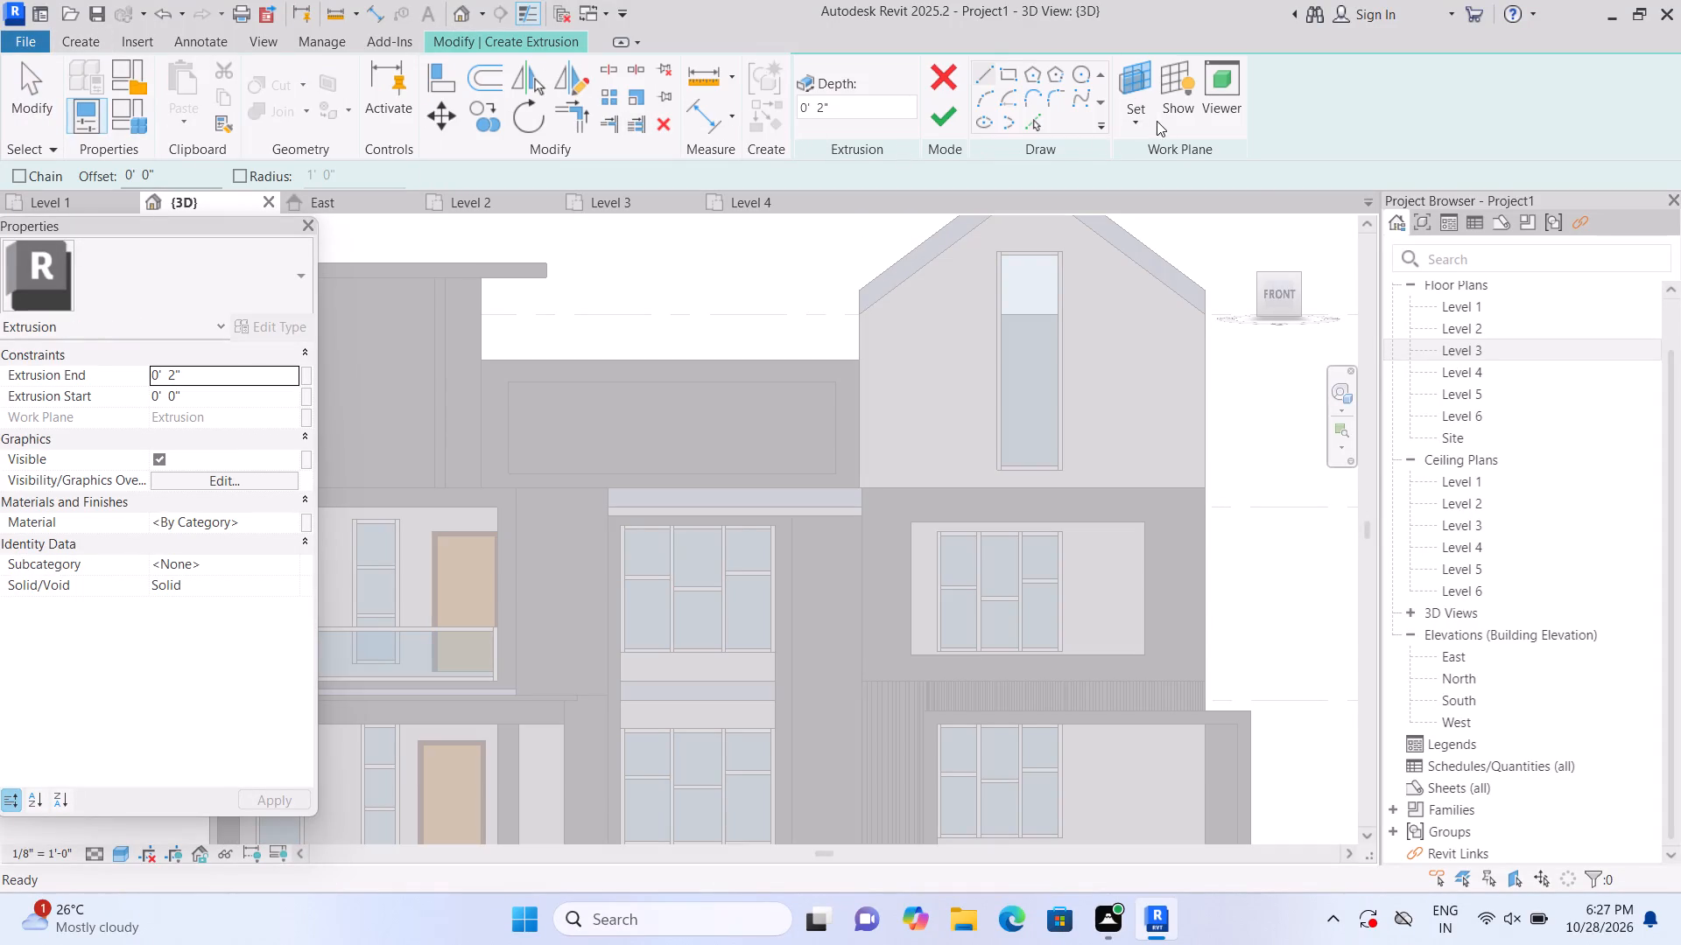
{"action": "left_click", "coordinate": [1146, 122]}
{"action": "double_click", "coordinate": [1163, 214]}
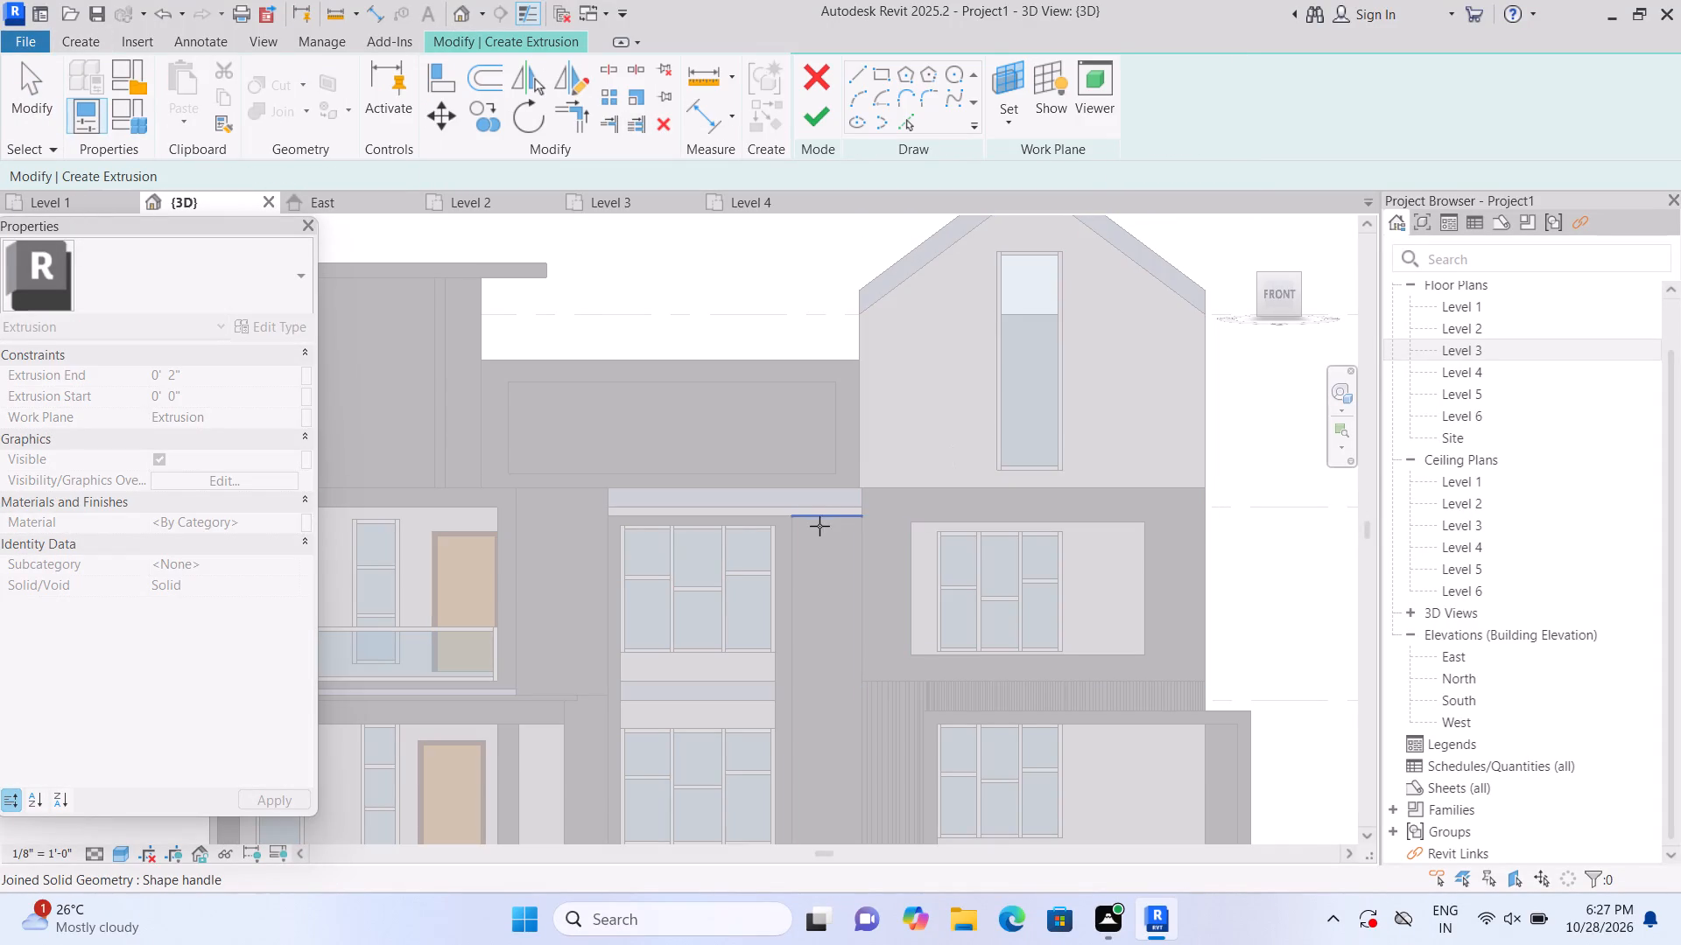
{"action": "scroll", "coordinate": [797, 508], "scroll_direction": "up", "scroll_amount": 1}
{"action": "left_click", "coordinate": [794, 507]}
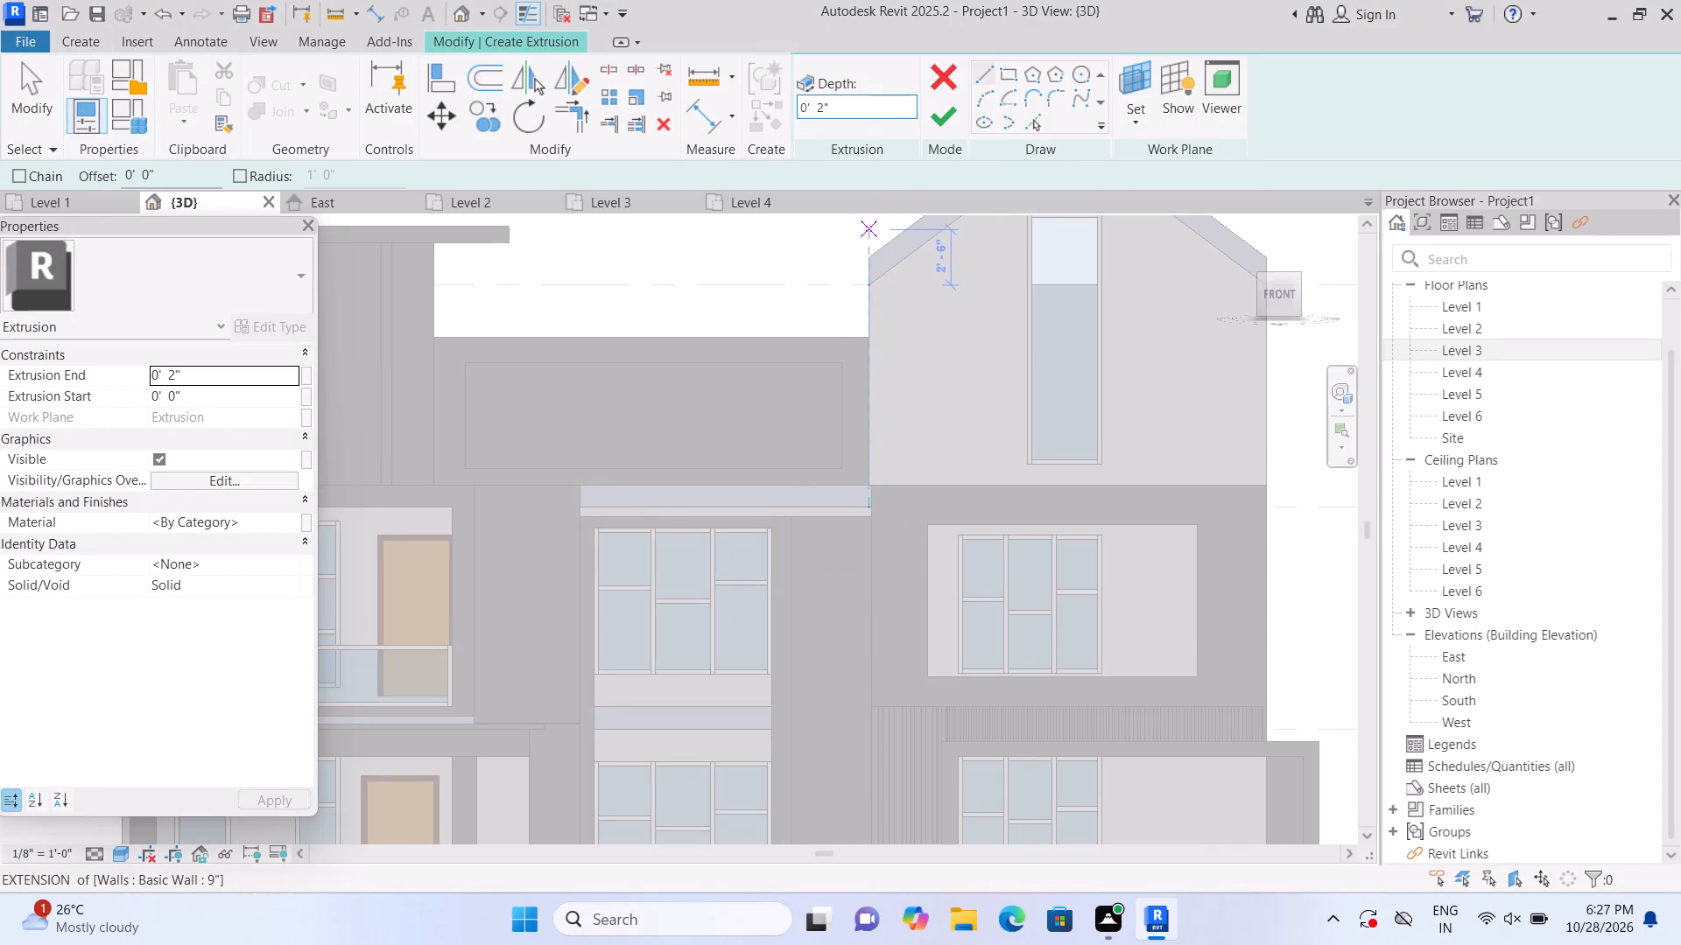
{"action": "left_click", "coordinate": [1003, 75]}
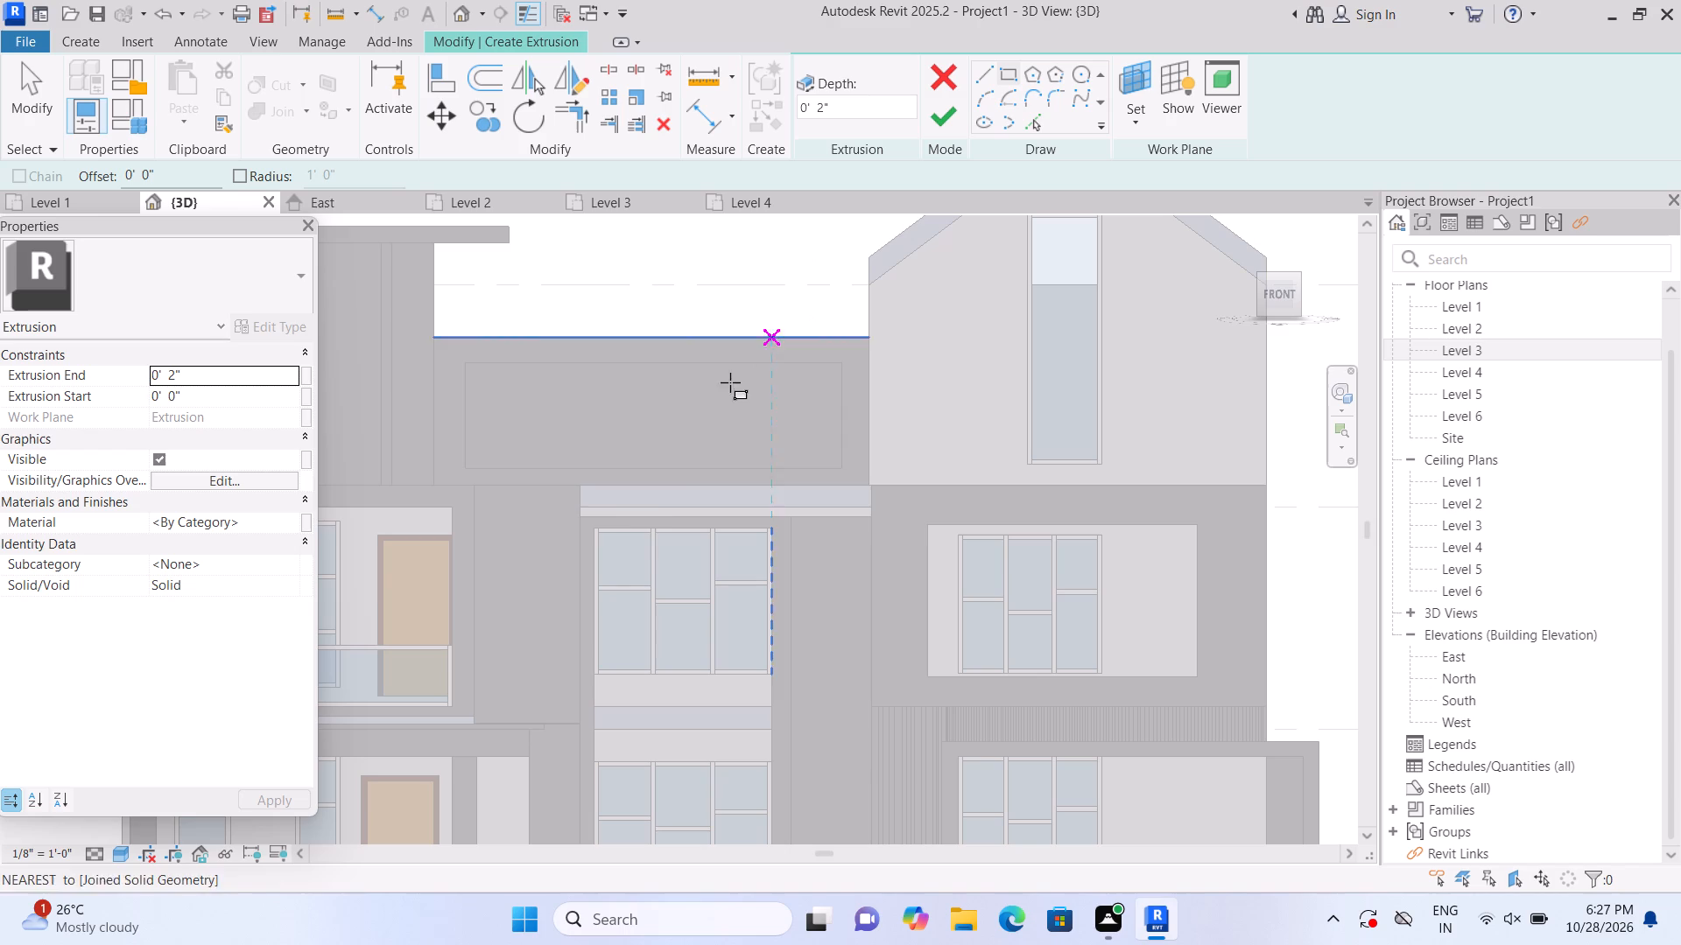
{"action": "left_click", "coordinate": [577, 486]}
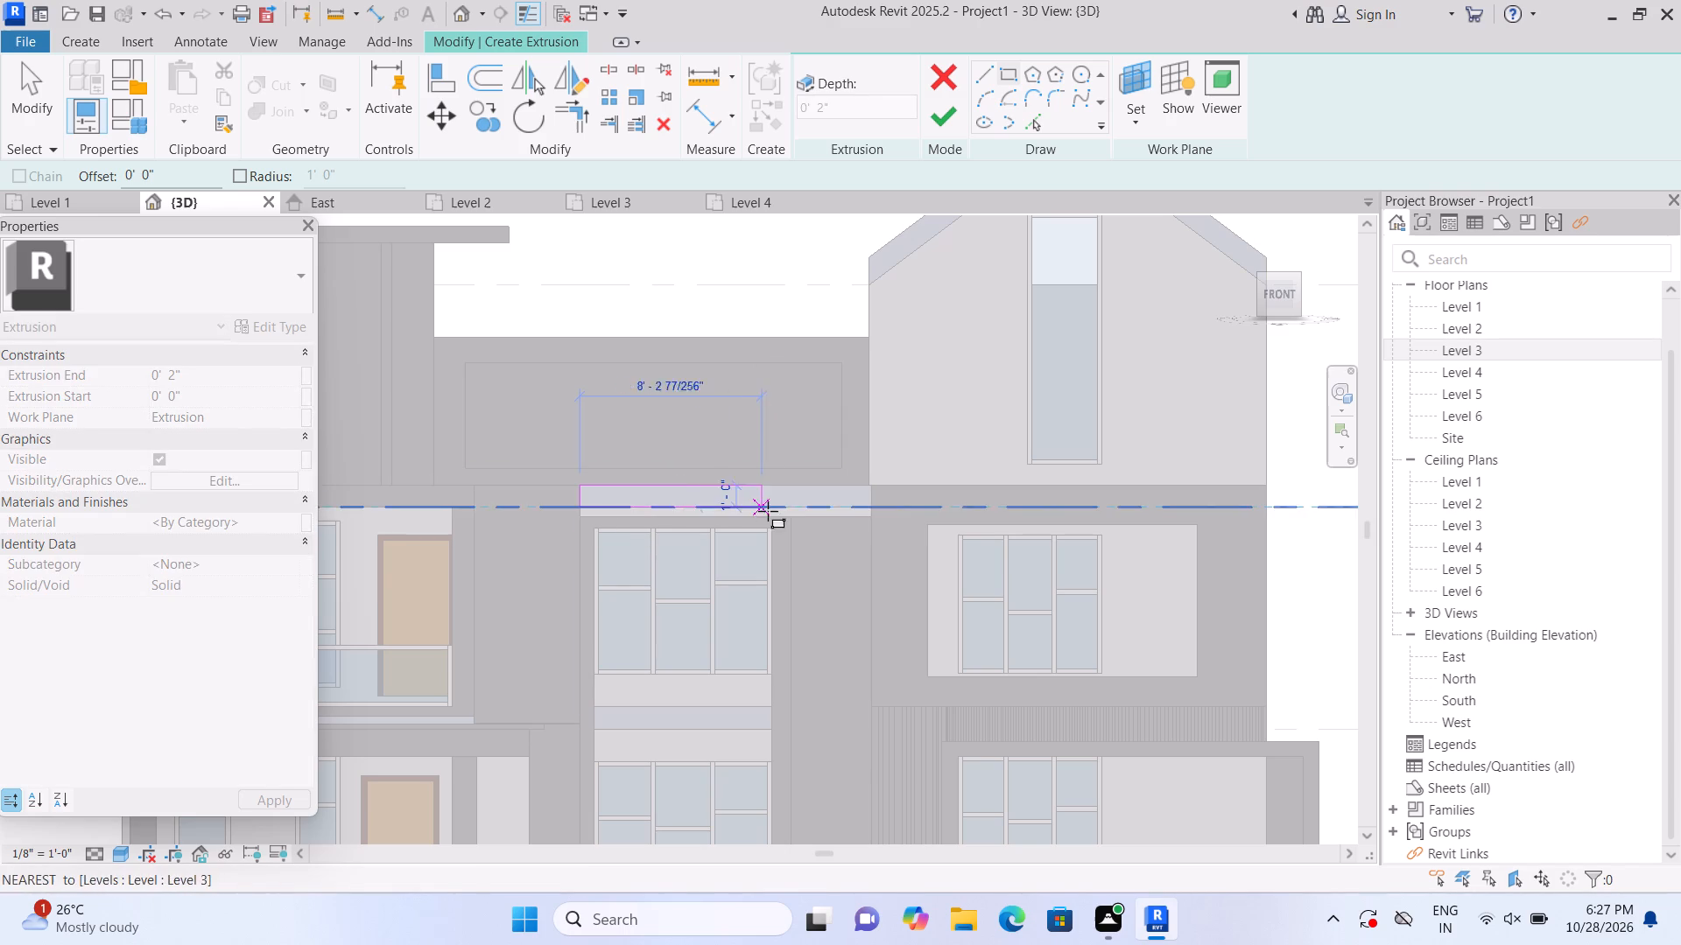
{"action": "left_click", "coordinate": [869, 519]}
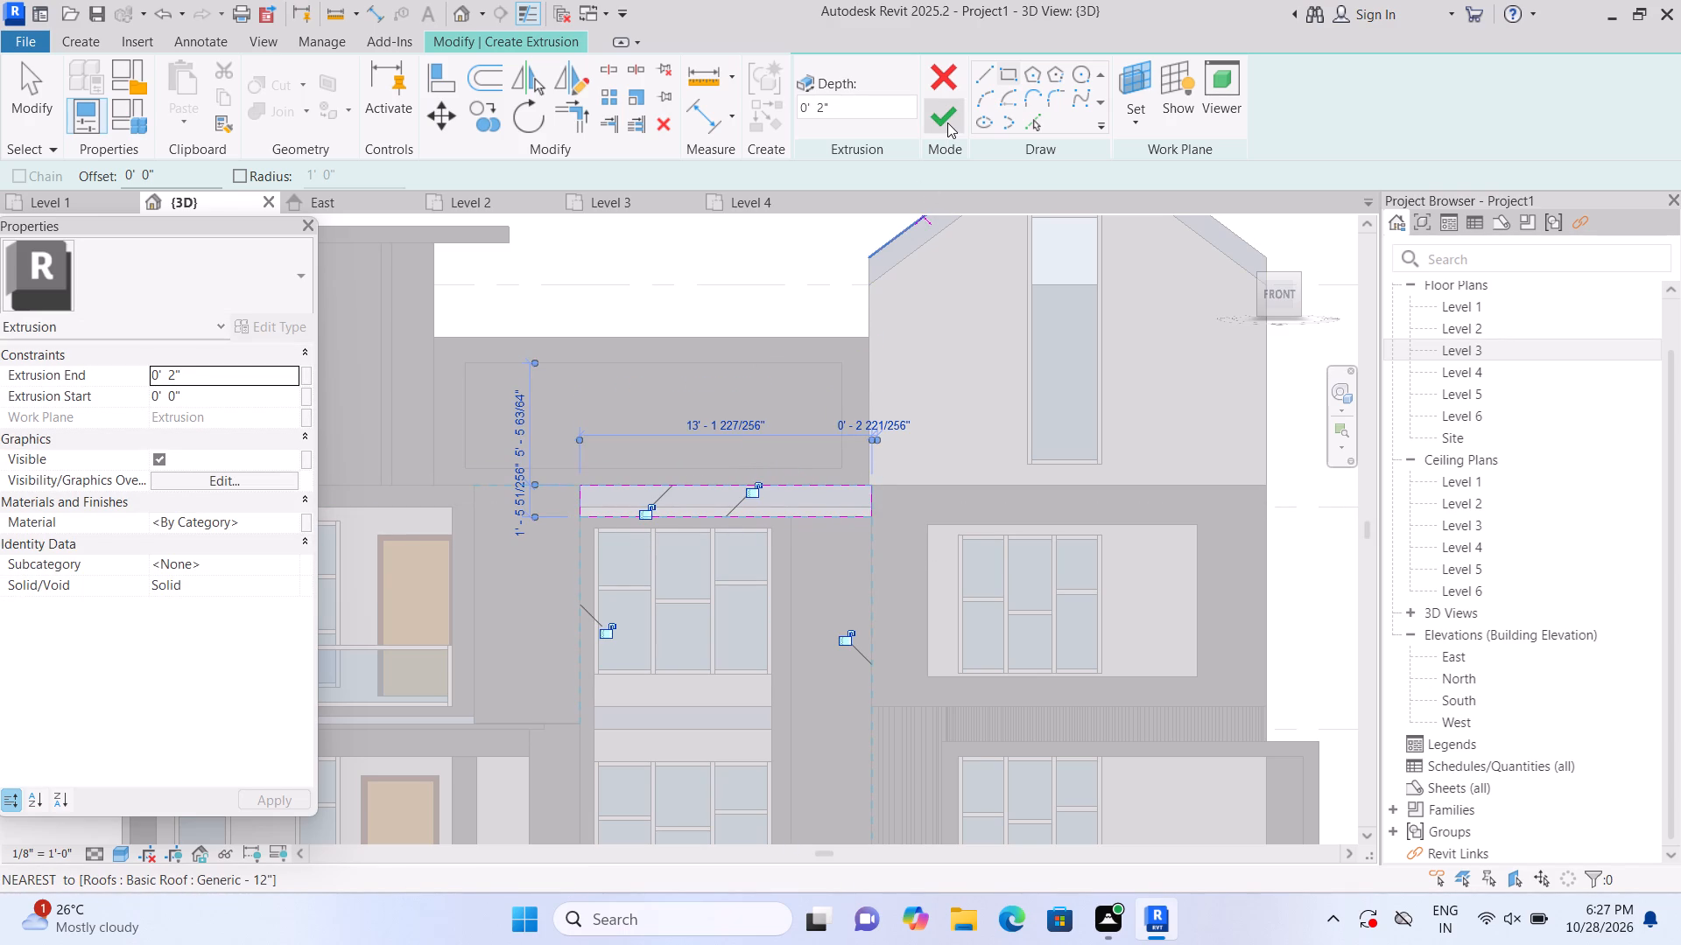
{"action": "left_click", "coordinate": [947, 122]}
{"action": "scroll", "coordinate": [964, 296], "scroll_direction": "down", "scroll_amount": 4}
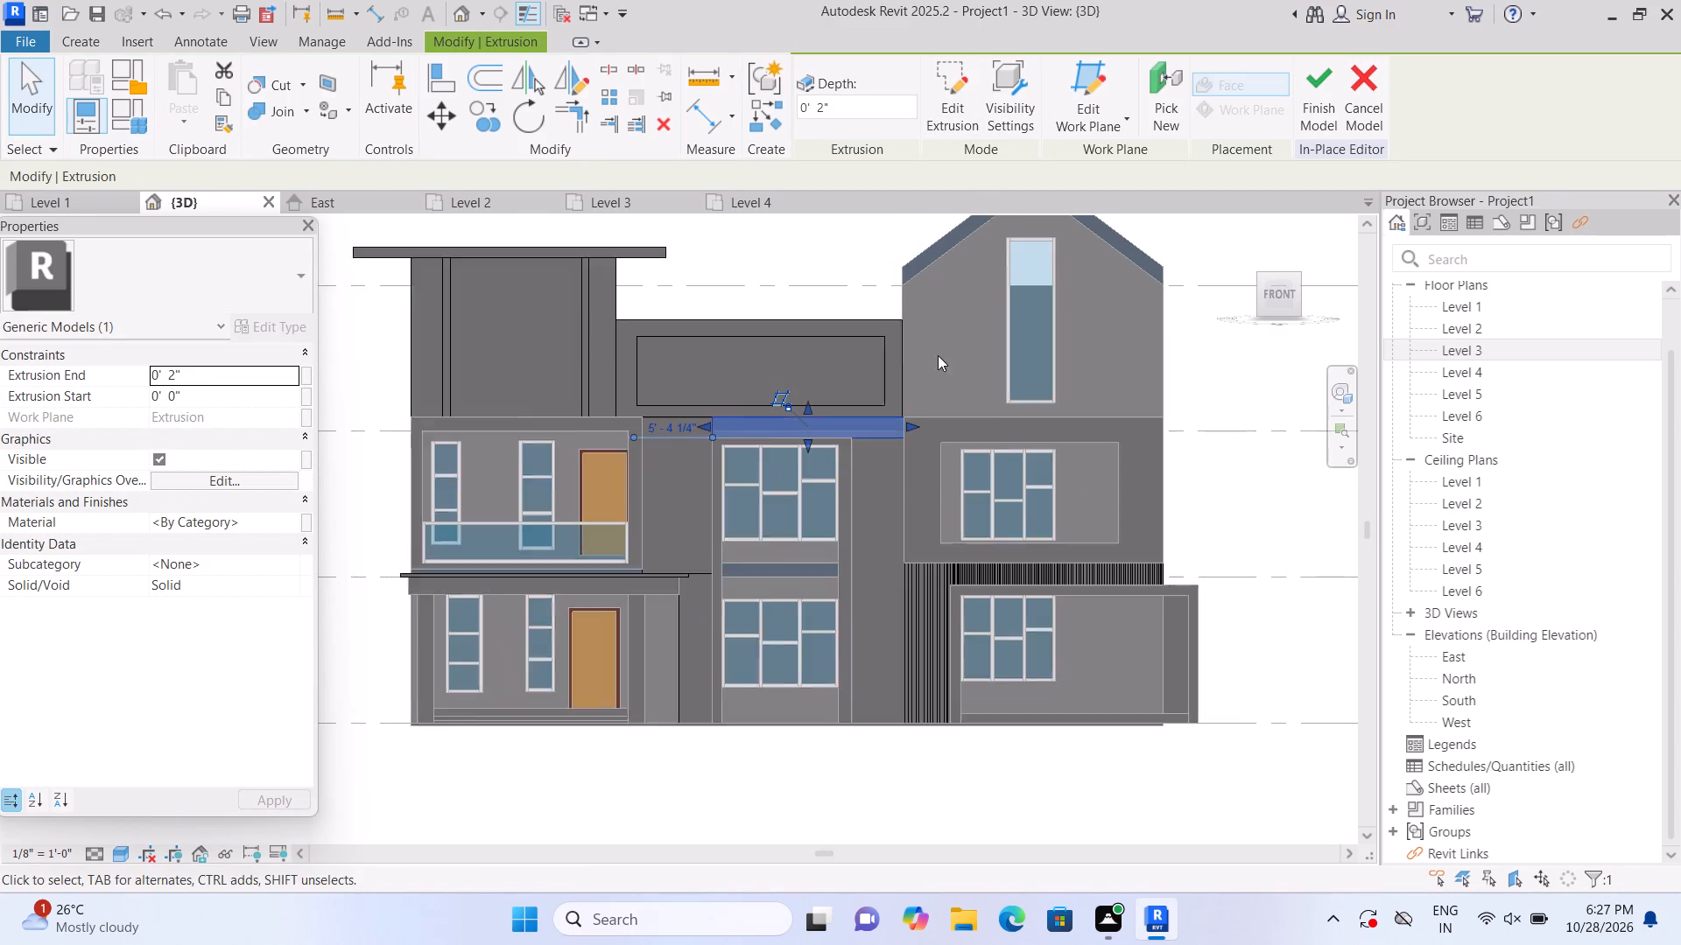
{"action": "left_click", "coordinate": [846, 755]}
Extrude a 2" panel about 1'-11" by 8'-9" on the narrow ground-floor wall beside the porch column, using the 9" wall's face as work plane.
{"action": "scroll", "coordinate": [719, 707], "scroll_direction": "up", "scroll_amount": 2}
{"action": "scroll", "coordinate": [679, 623], "scroll_direction": "up", "scroll_amount": 1}
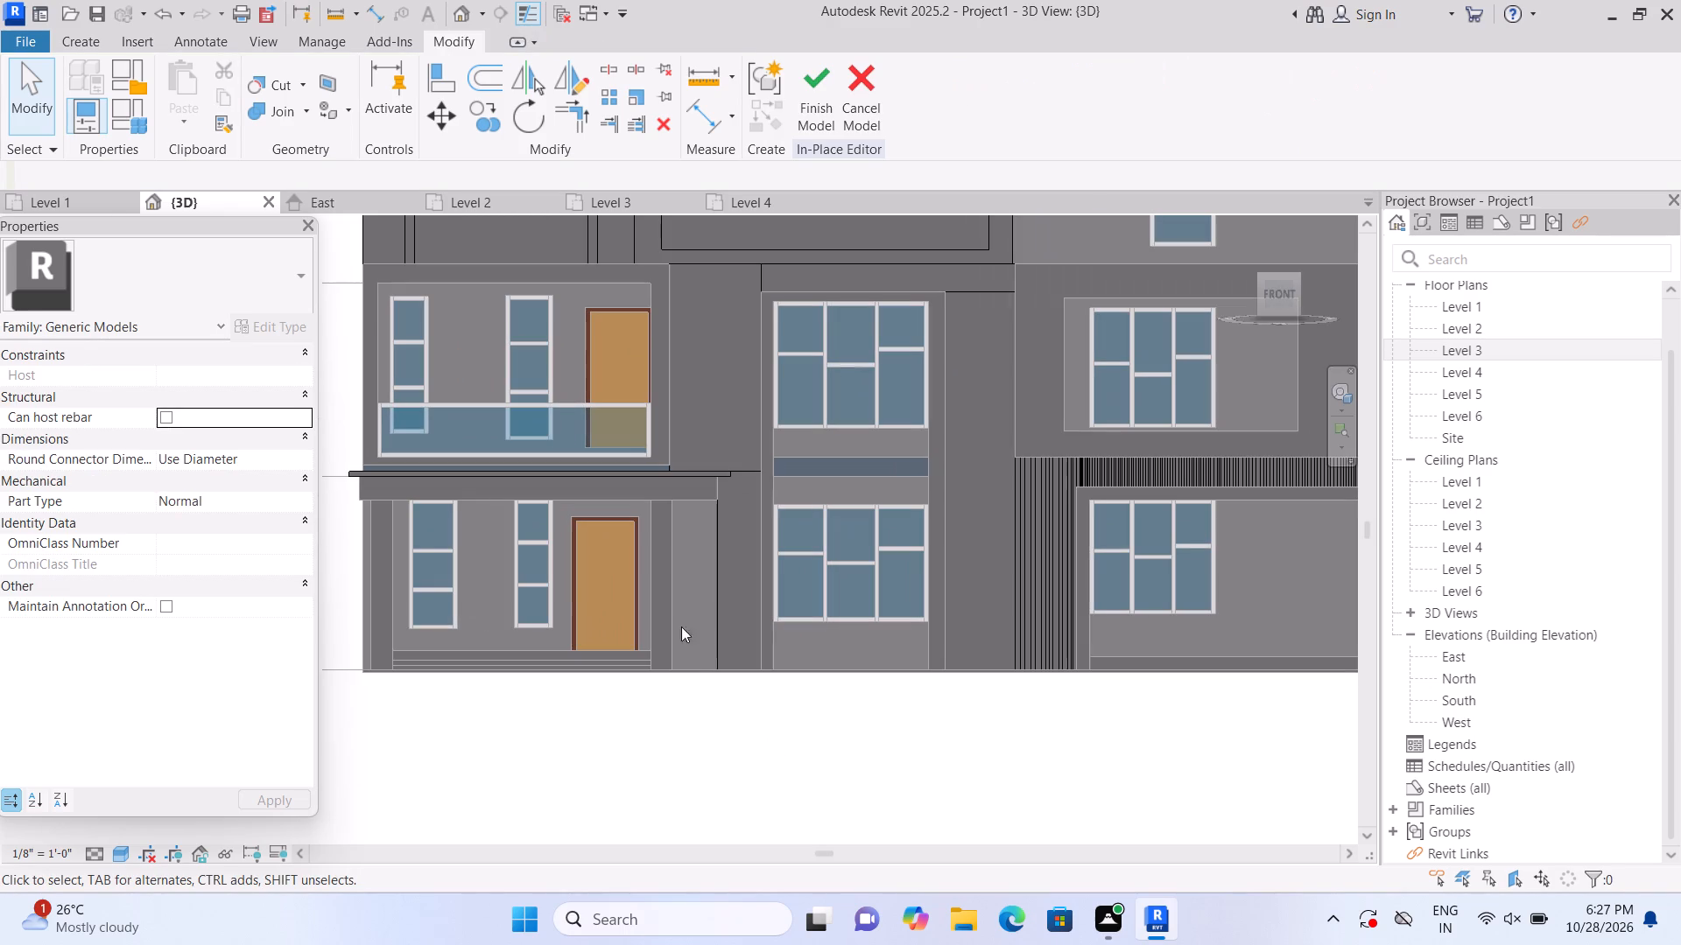
{"action": "middle_click_drag", "start_coordinate": [723, 738], "coordinate": [730, 681], "text": "shift"}
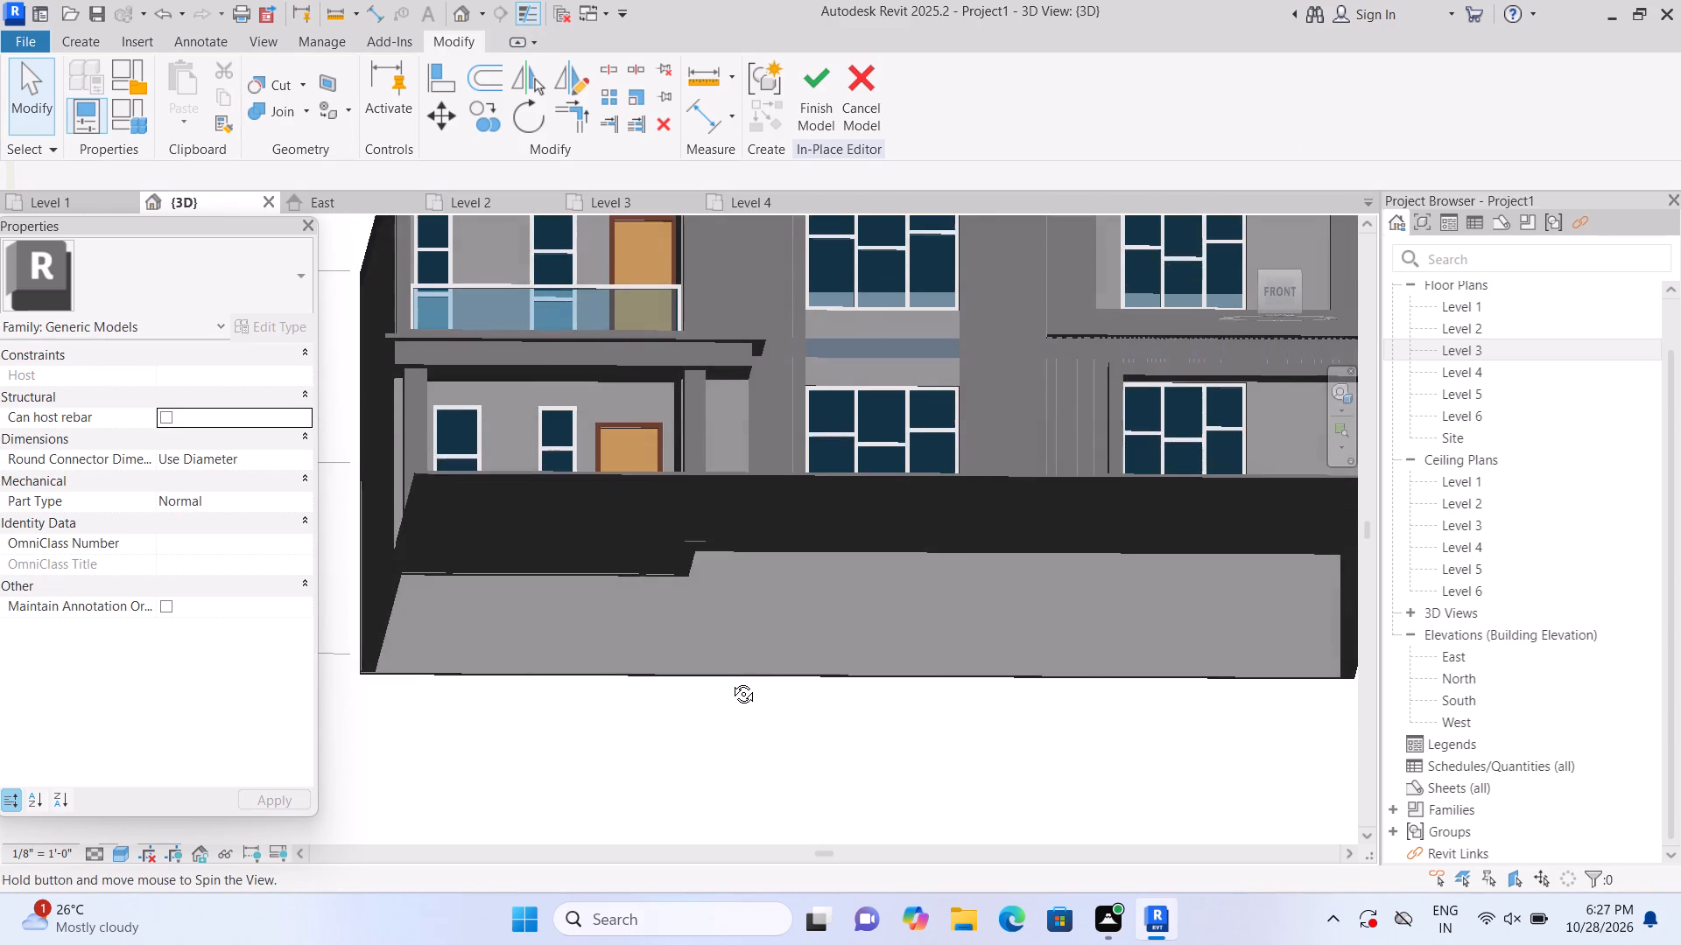
{"action": "middle_click_drag", "start_coordinate": [730, 681], "coordinate": [715, 724], "text": "shift"}
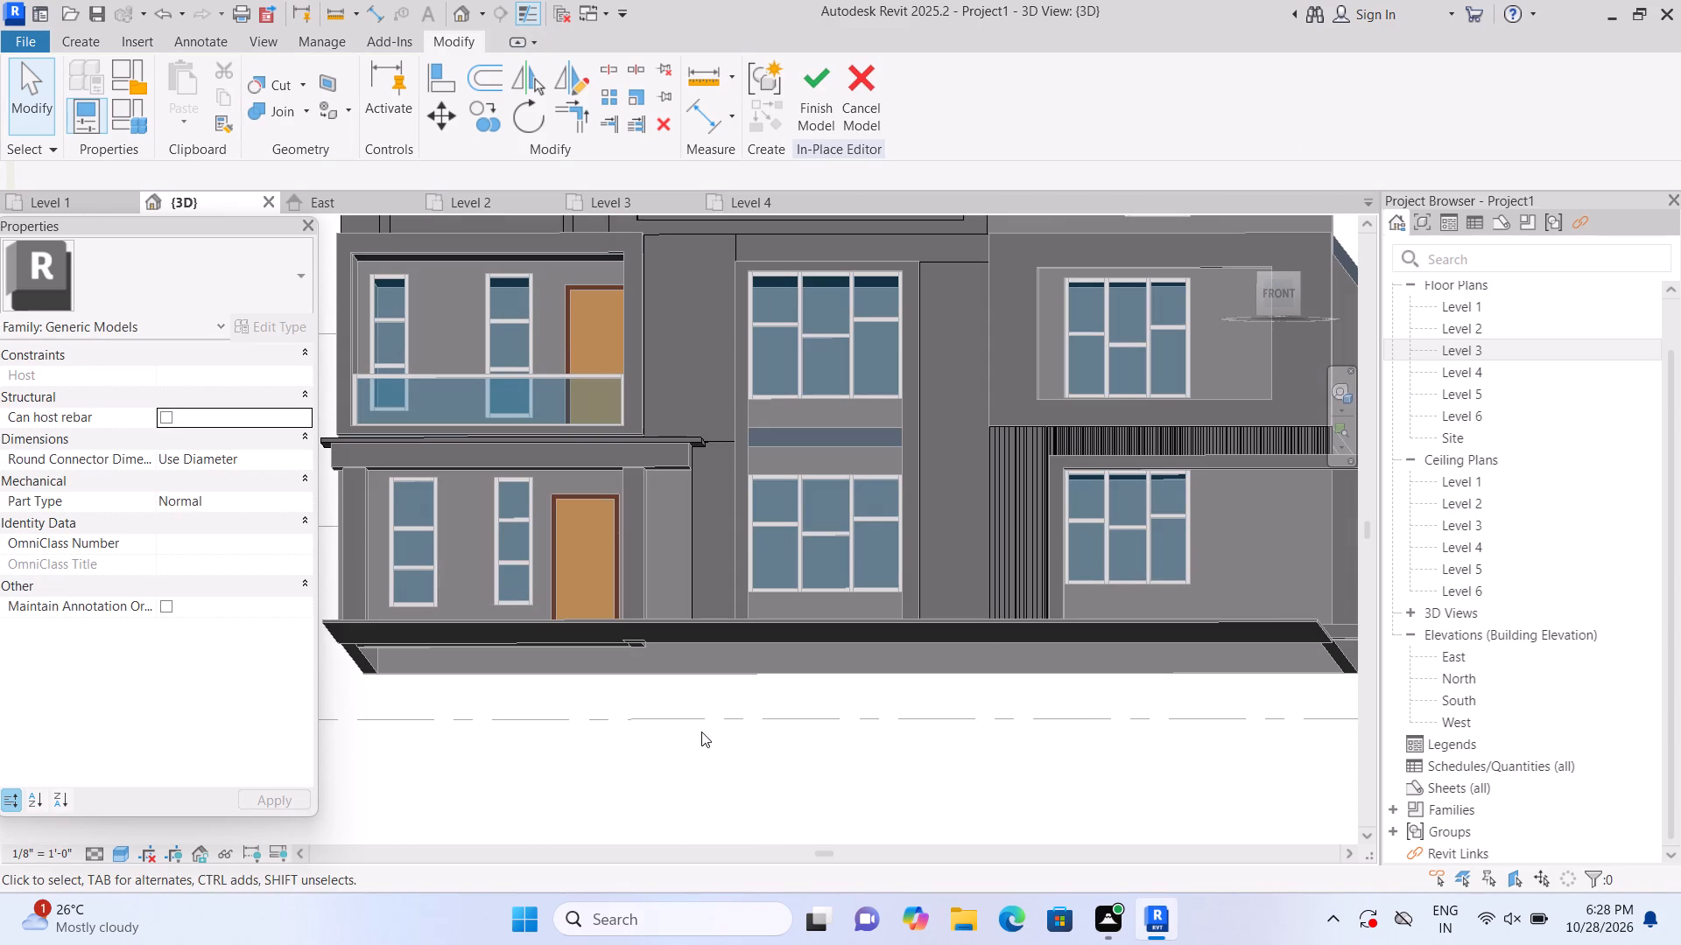
{"action": "left_click", "coordinate": [95, 46]}
{"action": "left_click", "coordinate": [168, 92]}
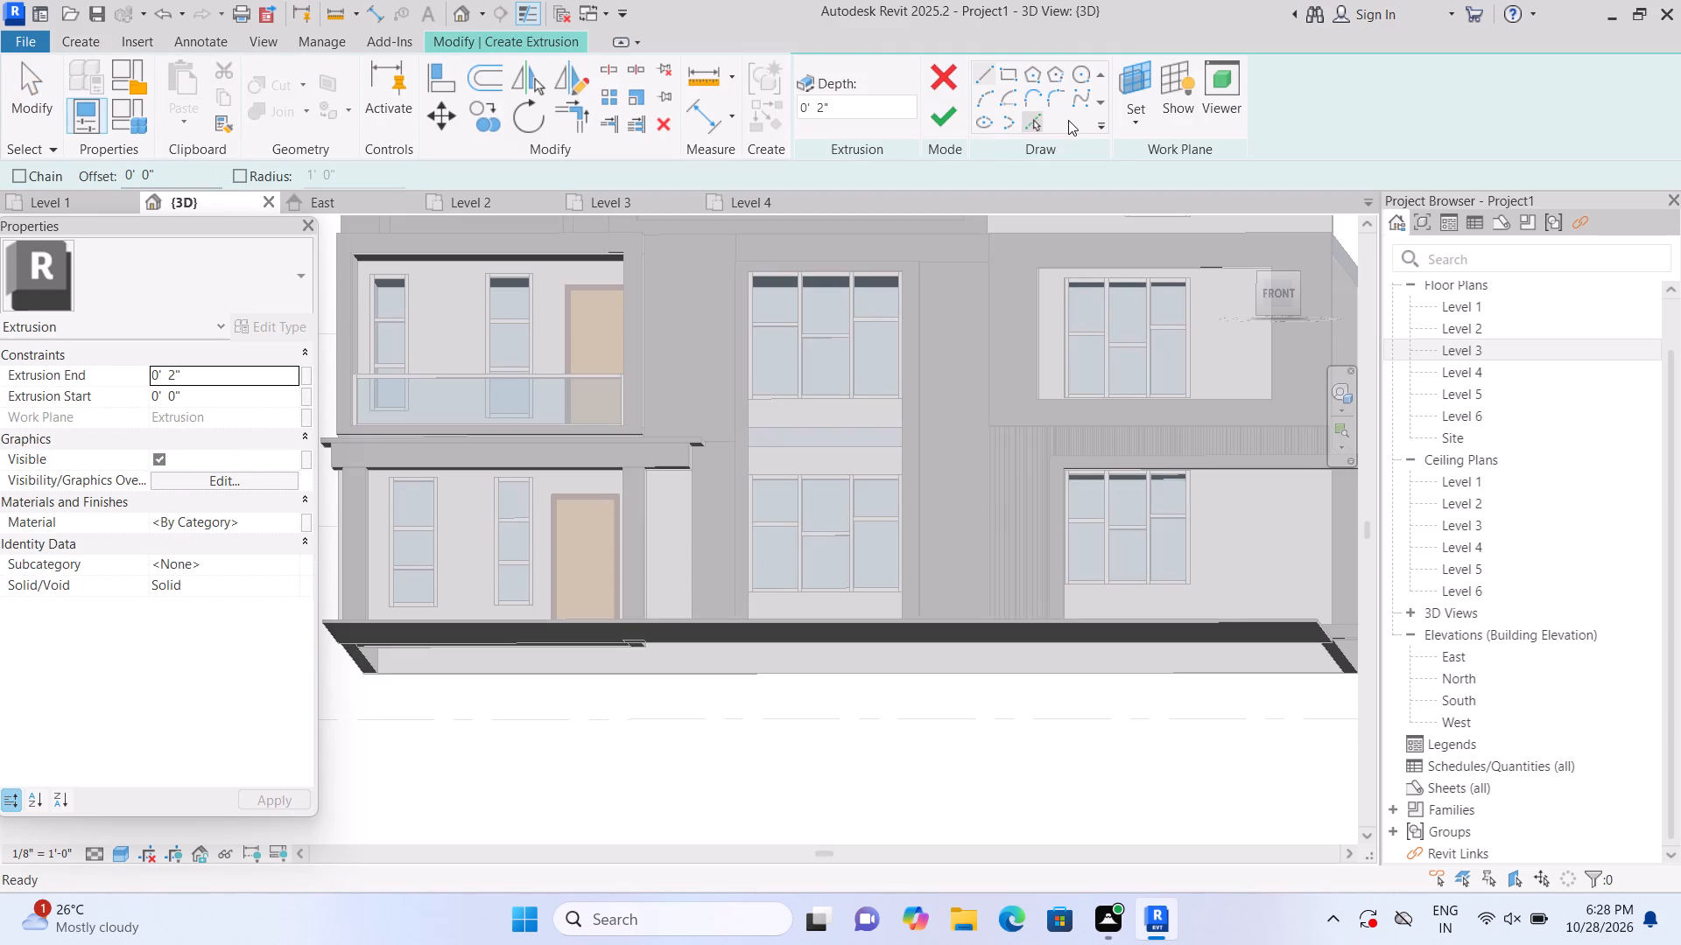
{"action": "left_click", "coordinate": [1131, 134]}
{"action": "left_click", "coordinate": [1143, 199]}
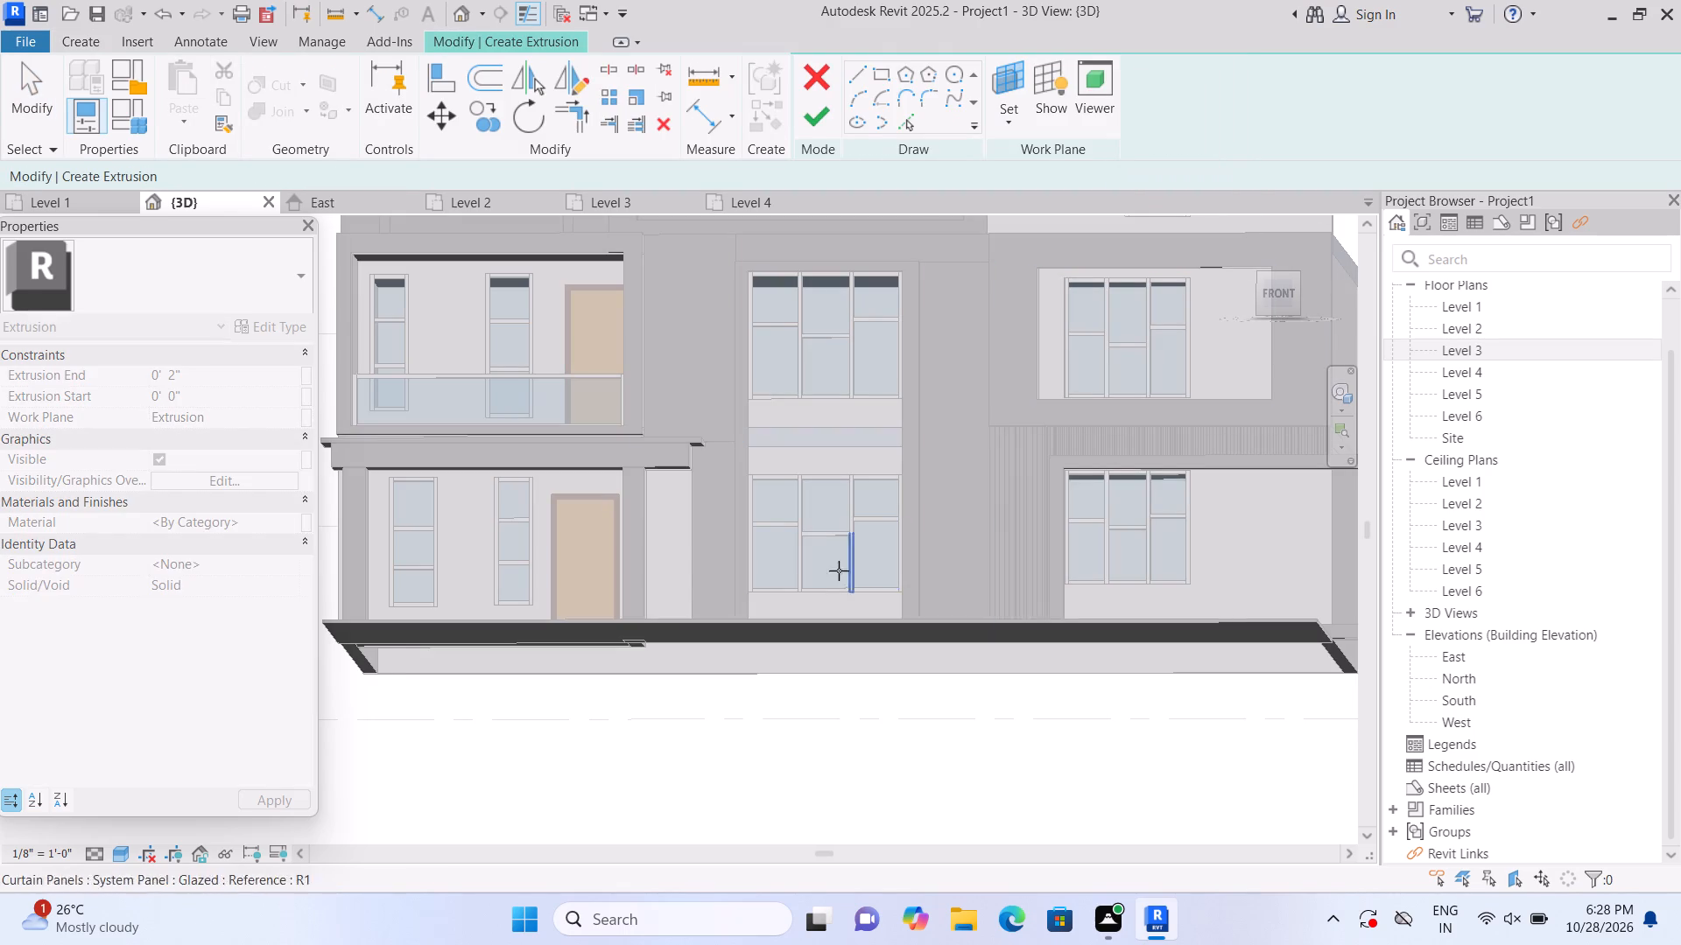
{"action": "left_click", "coordinate": [683, 565]}
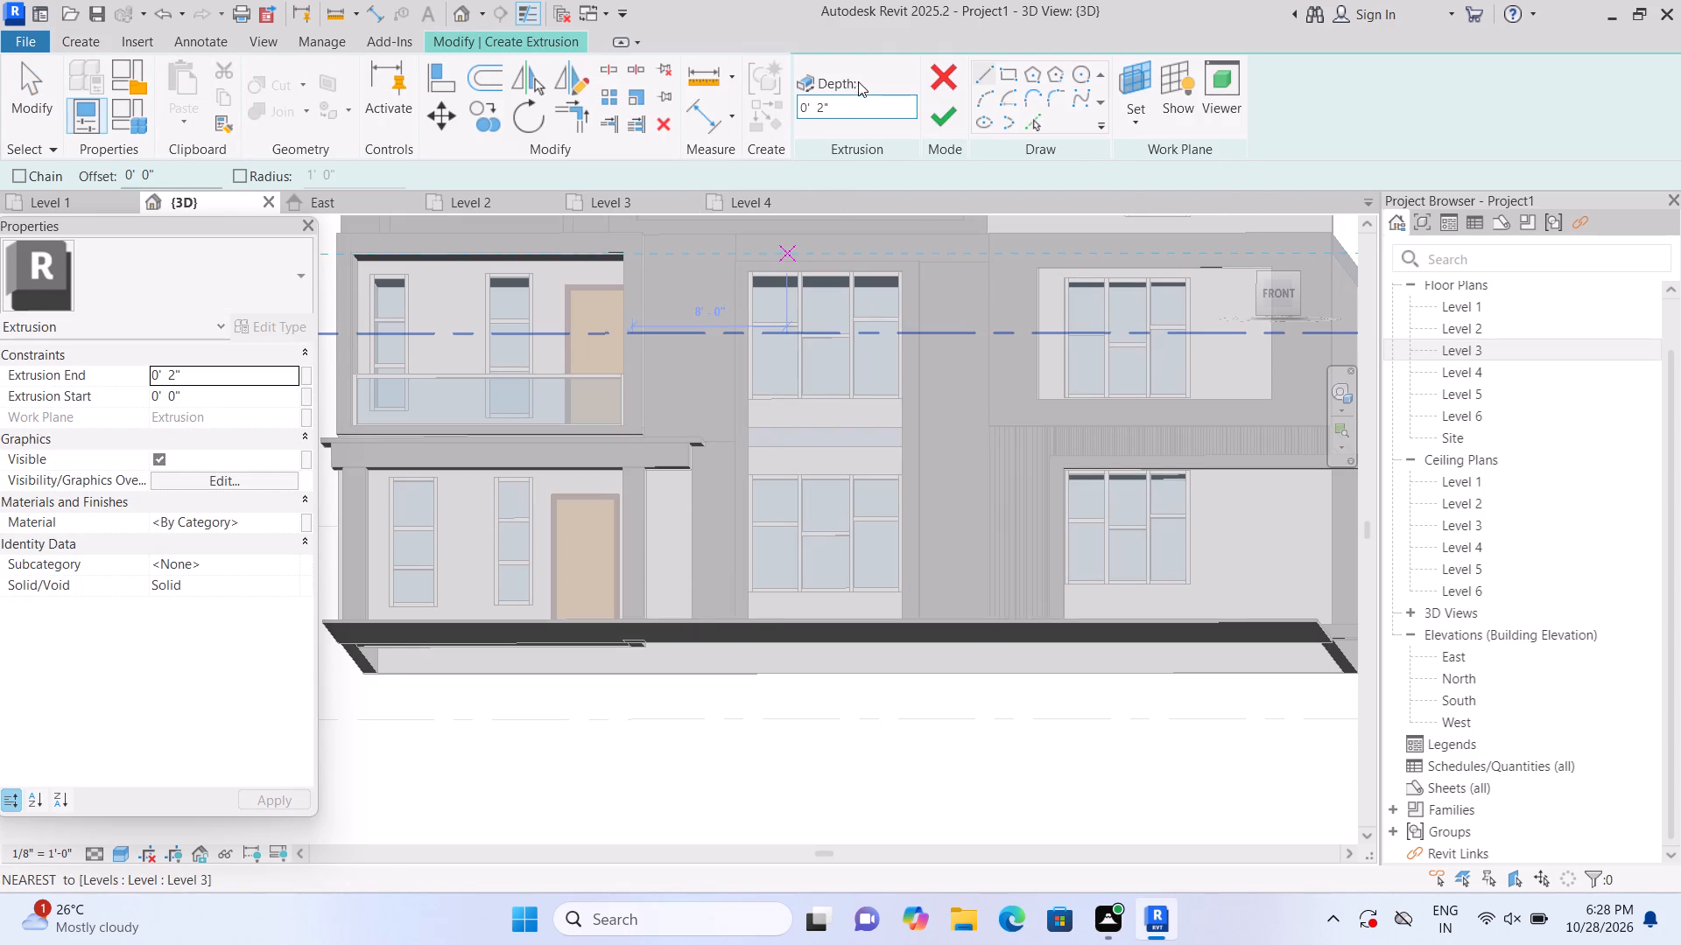
{"action": "scroll", "coordinate": [669, 535], "scroll_direction": "up", "scroll_amount": 1}
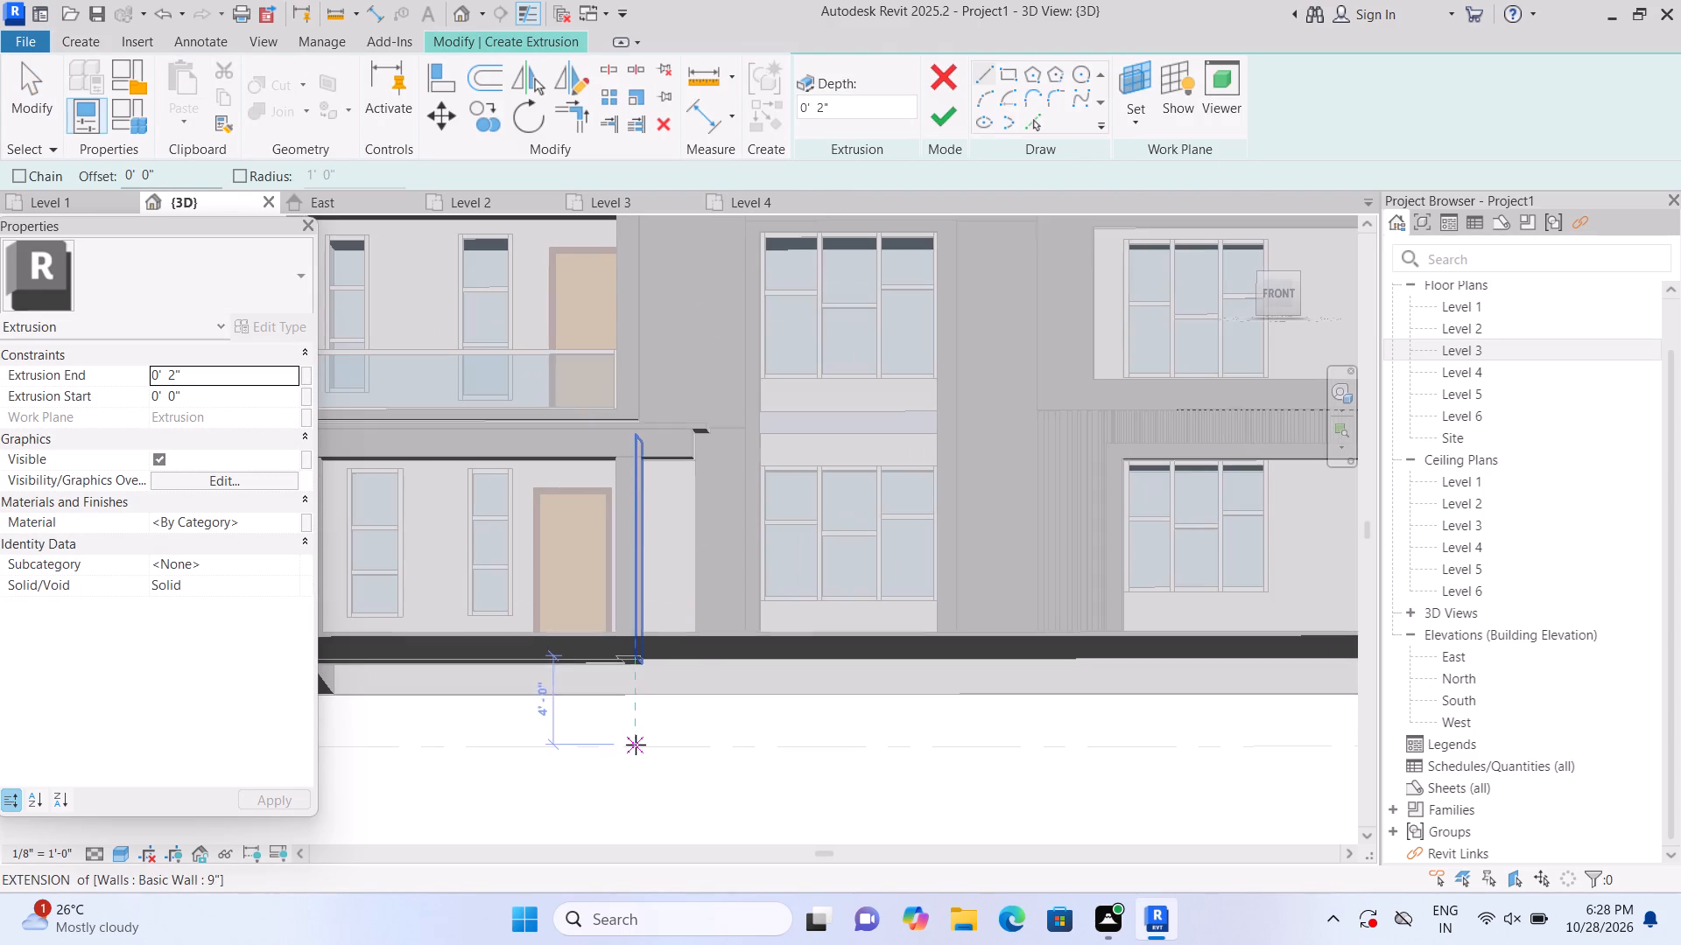
{"action": "middle_click_drag", "start_coordinate": [580, 714], "coordinate": [627, 738], "text": "shift"}
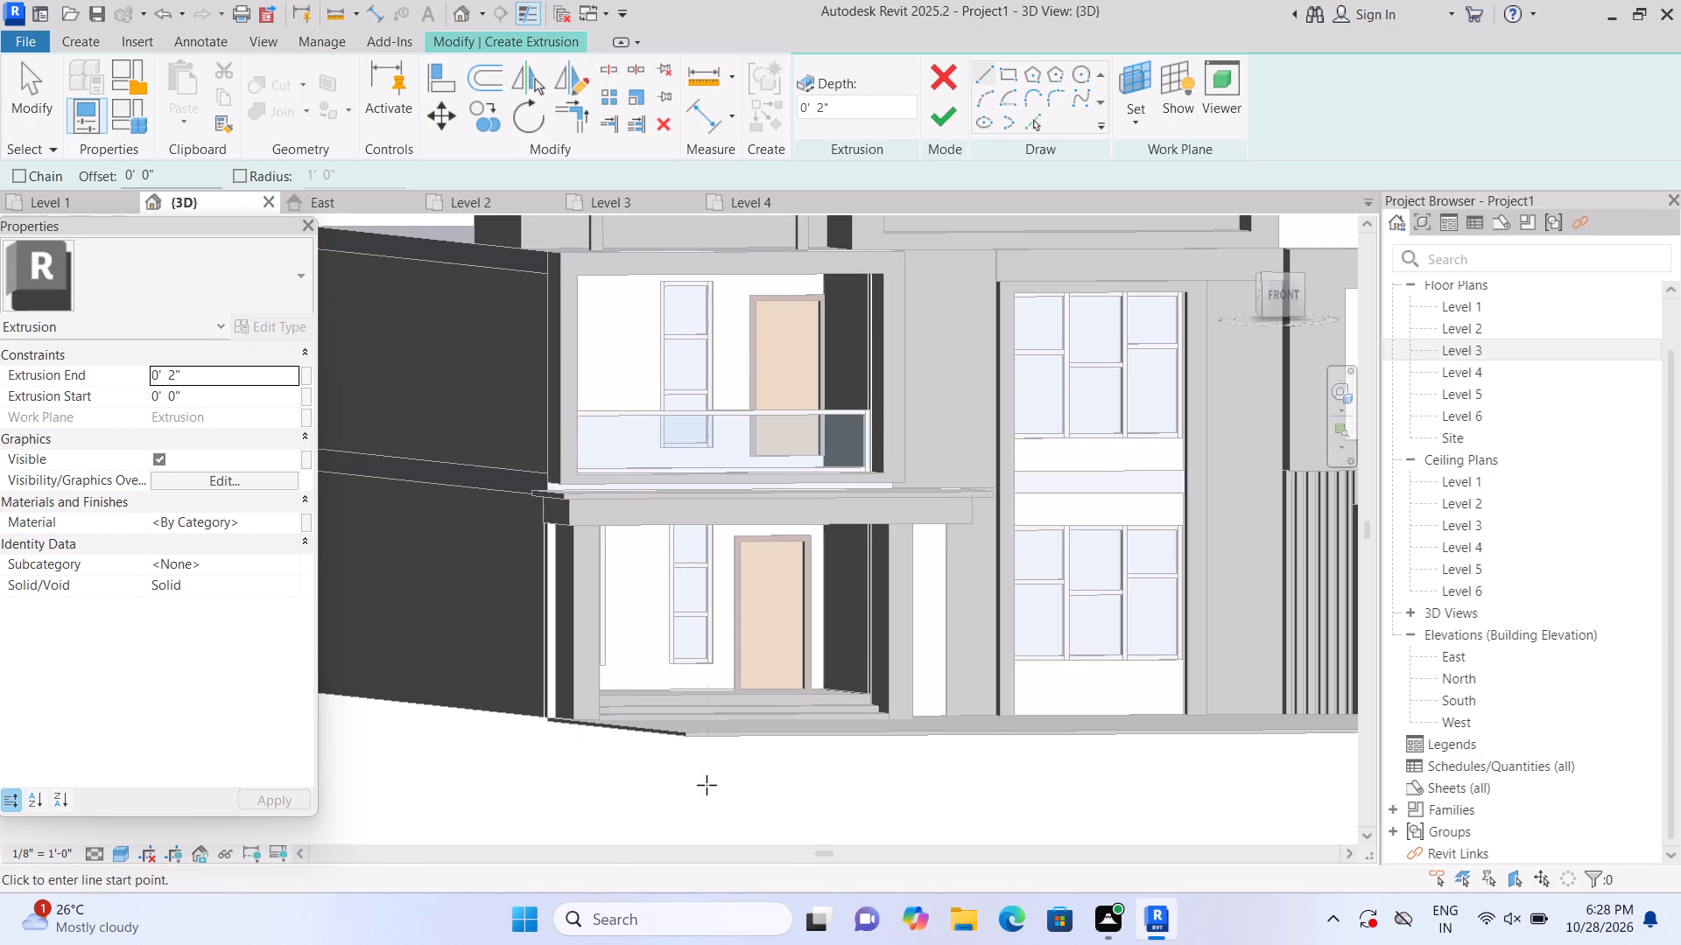
{"action": "middle_click_drag", "start_coordinate": [707, 785], "coordinate": [587, 754]}
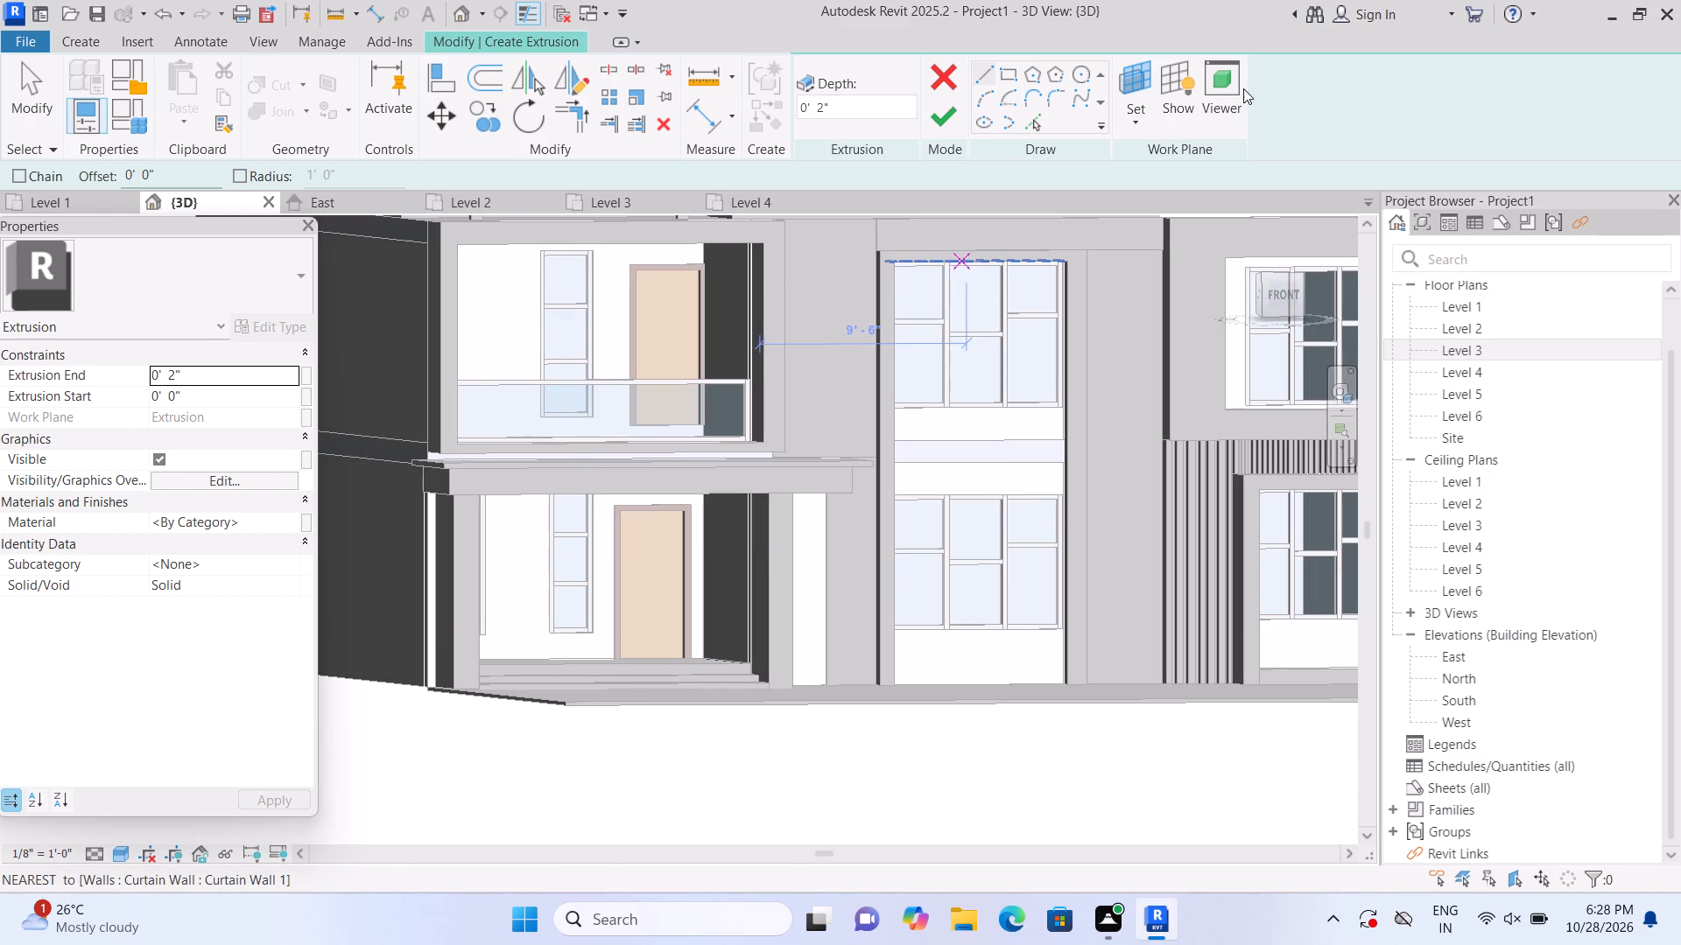
{"action": "left_click", "coordinate": [1149, 132]}
{"action": "left_click", "coordinate": [1158, 192]}
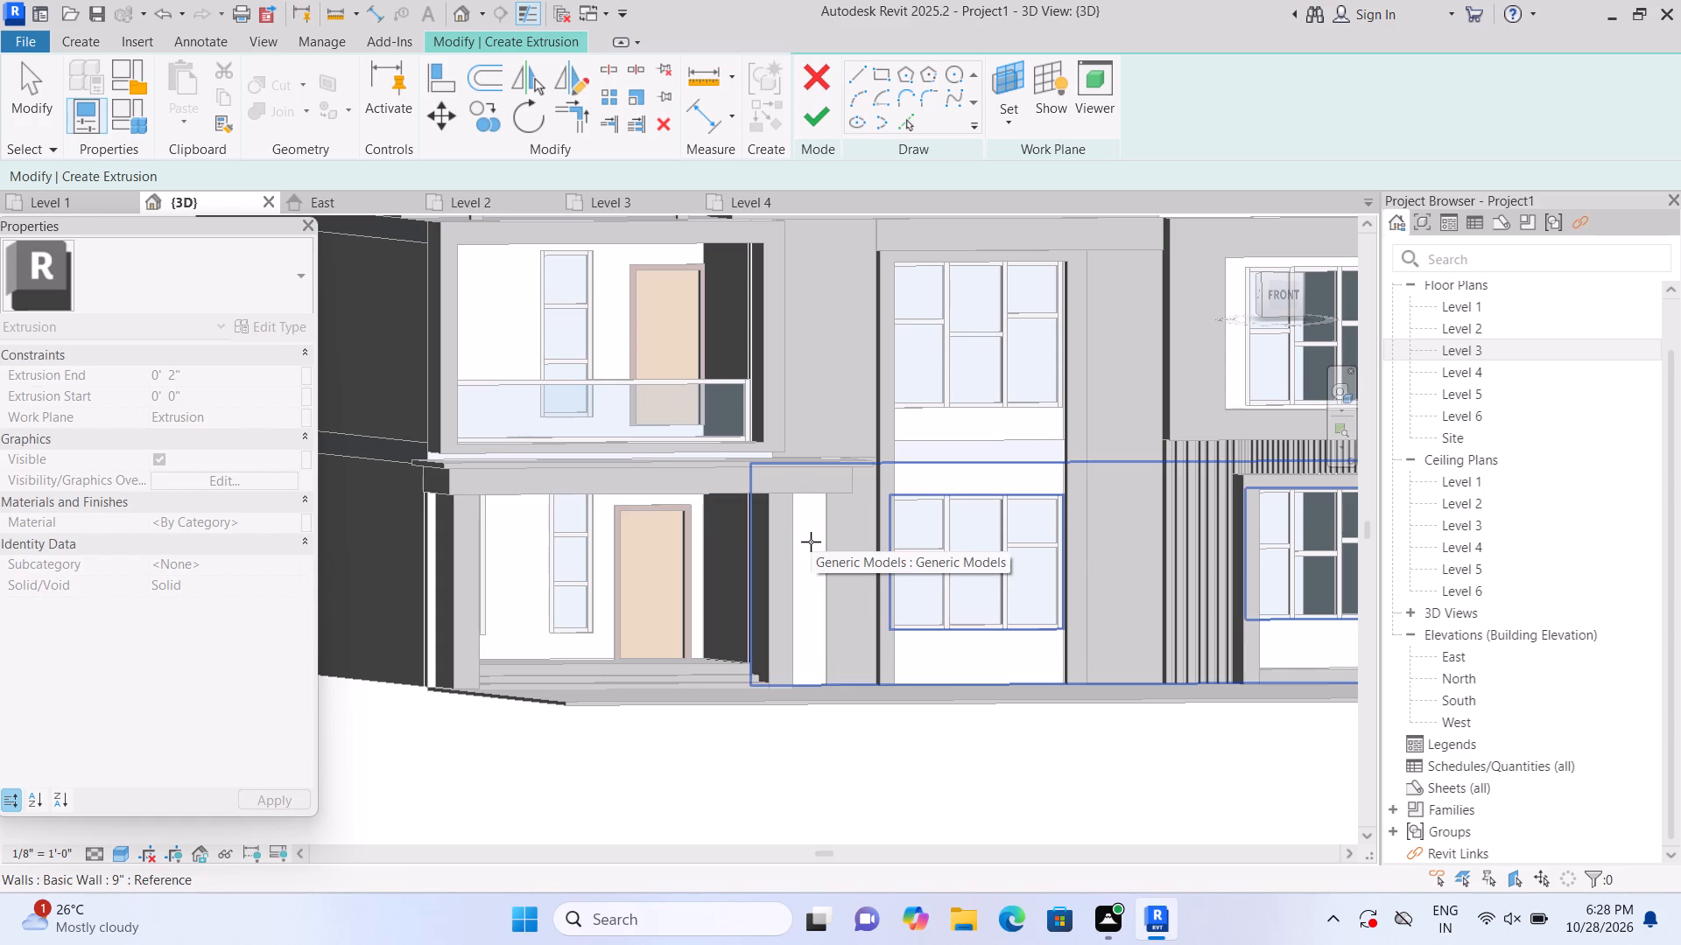
{"action": "left_click", "coordinate": [811, 542]}
{"action": "left_click", "coordinate": [1015, 73]}
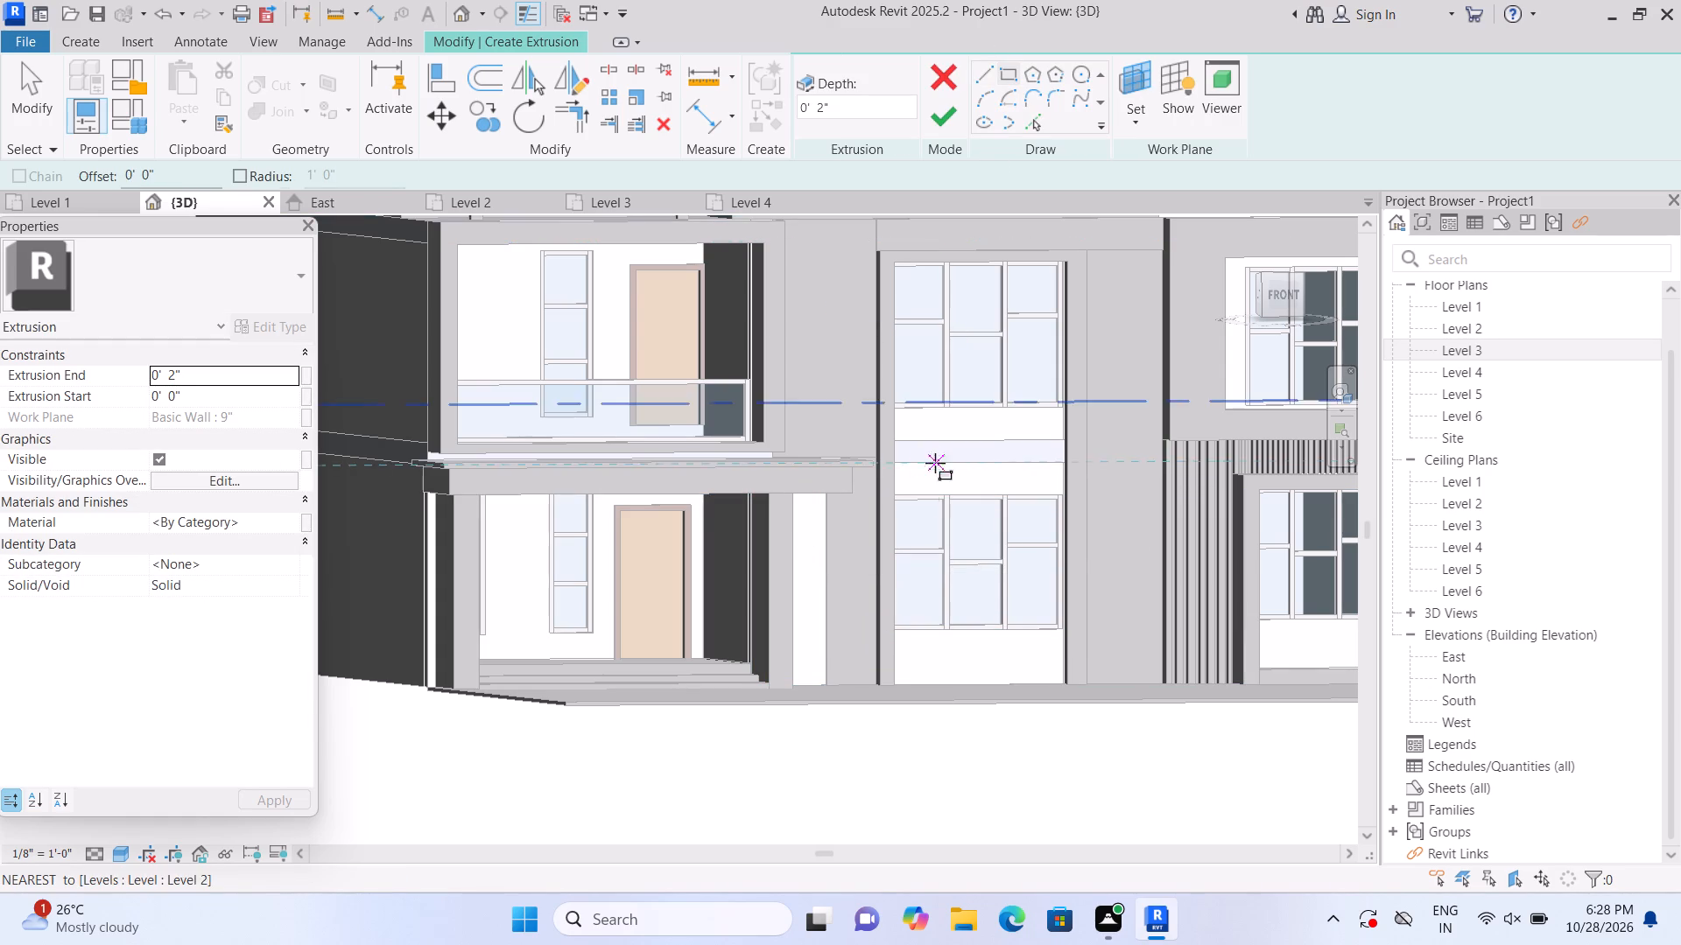
{"action": "scroll", "coordinate": [841, 566], "scroll_direction": "up", "scroll_amount": 1}
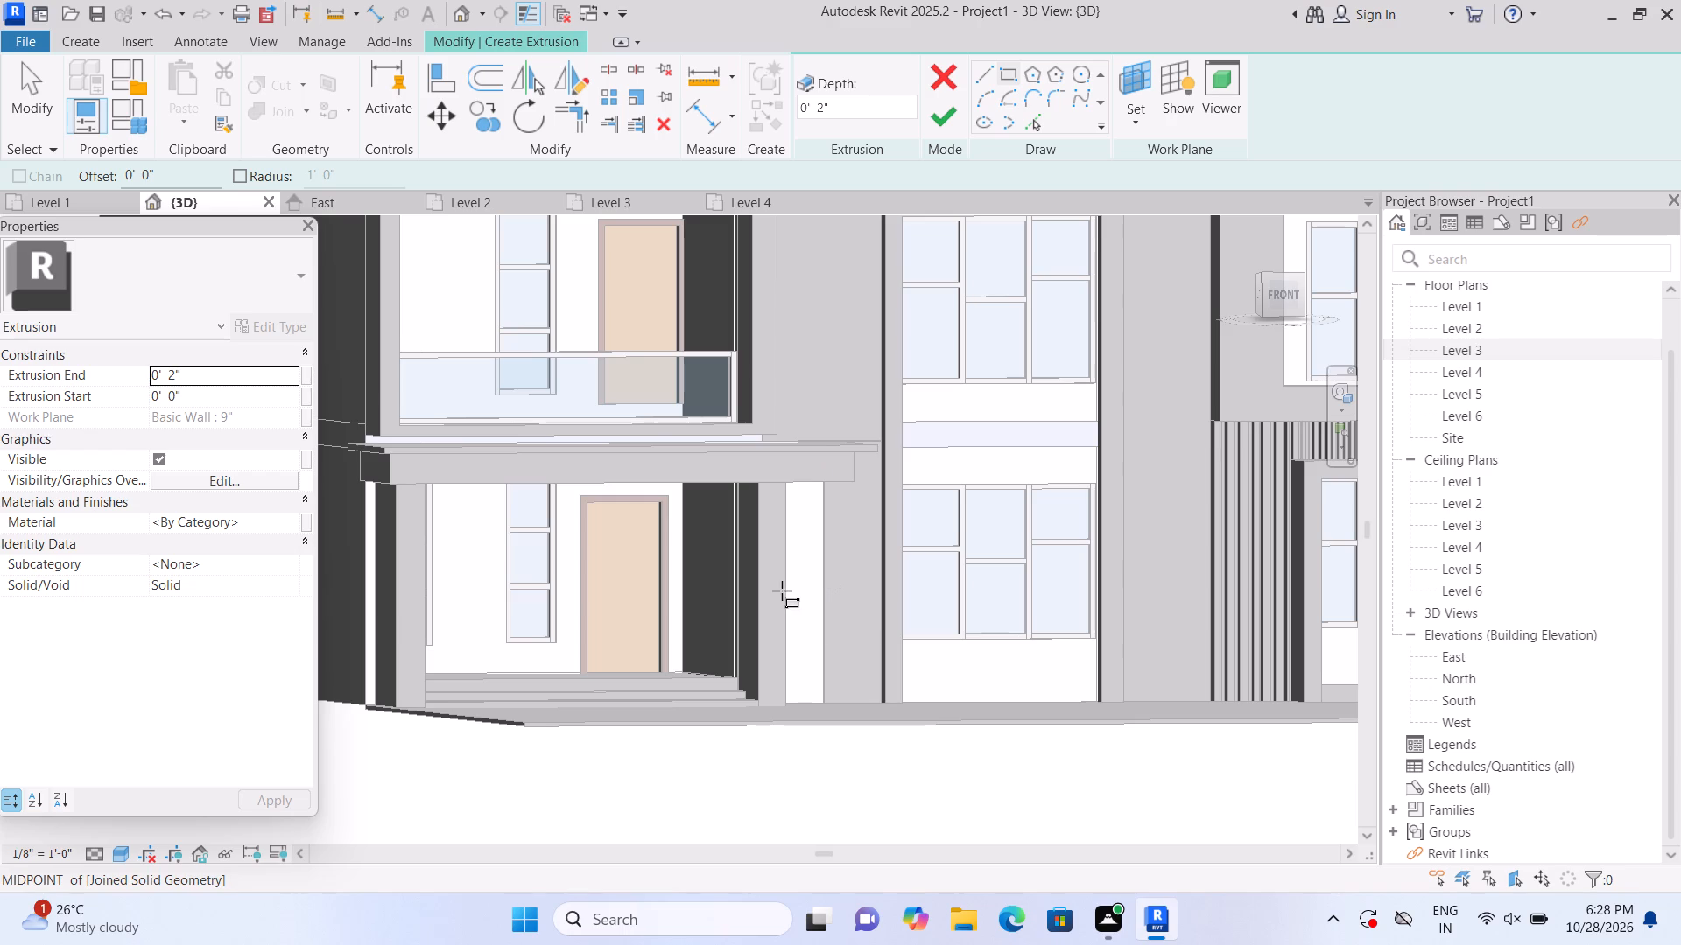
{"action": "middle_click_drag", "start_coordinate": [801, 599], "coordinate": [791, 552], "text": "shift"}
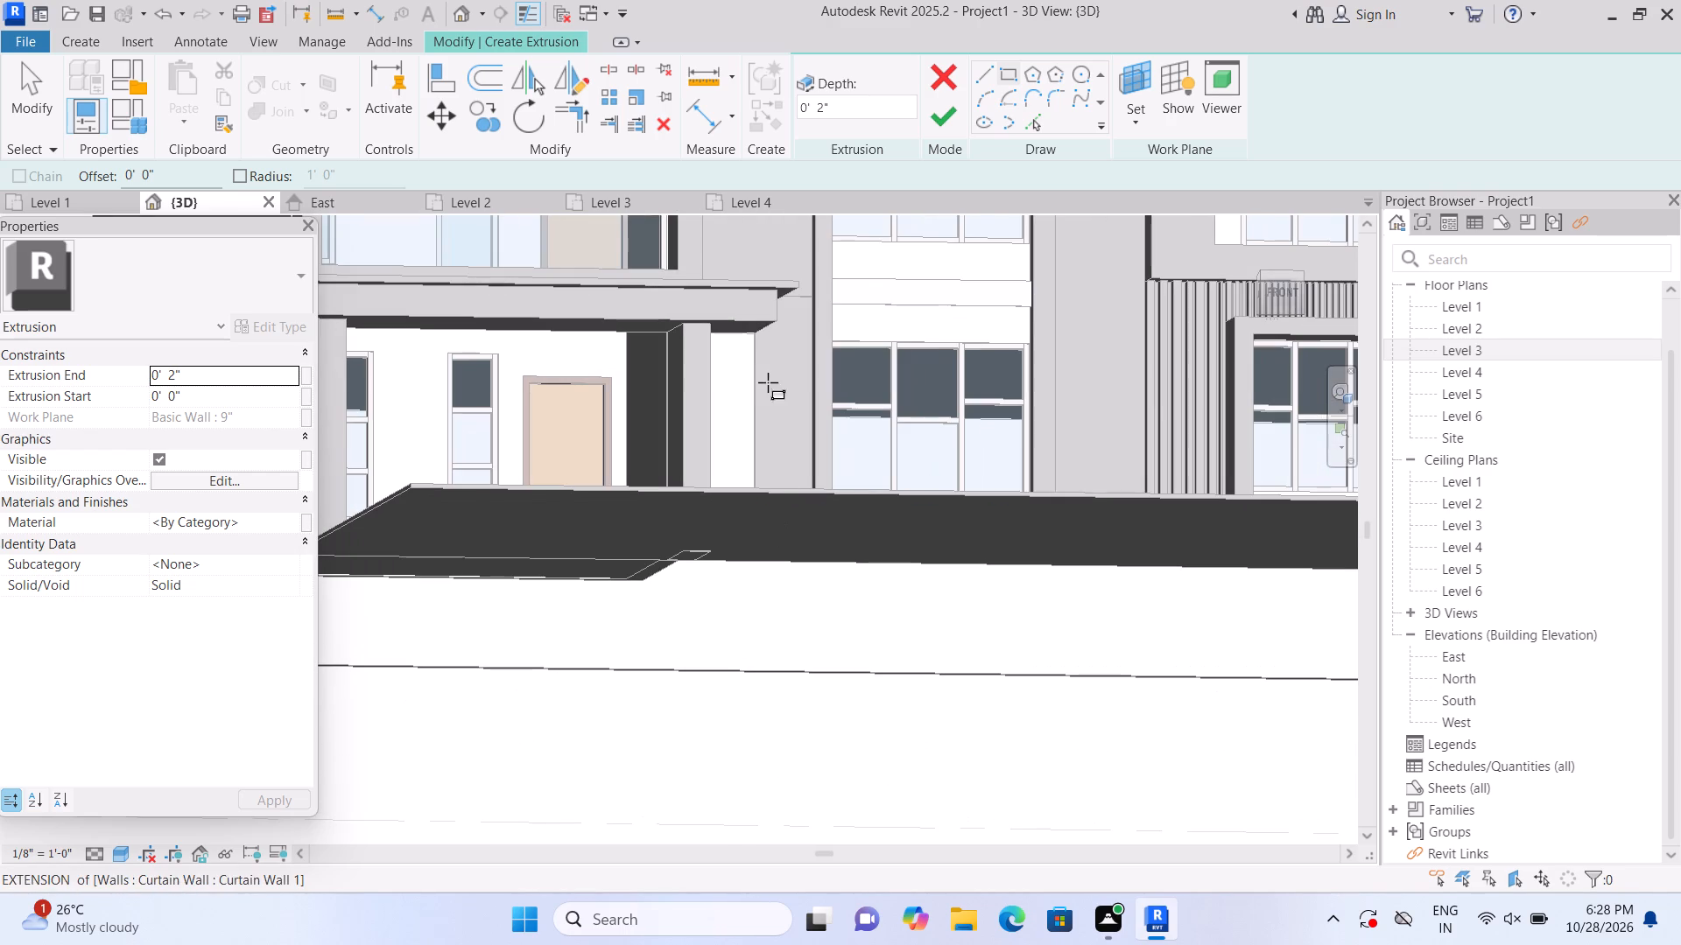
{"action": "left_click", "coordinate": [753, 335]}
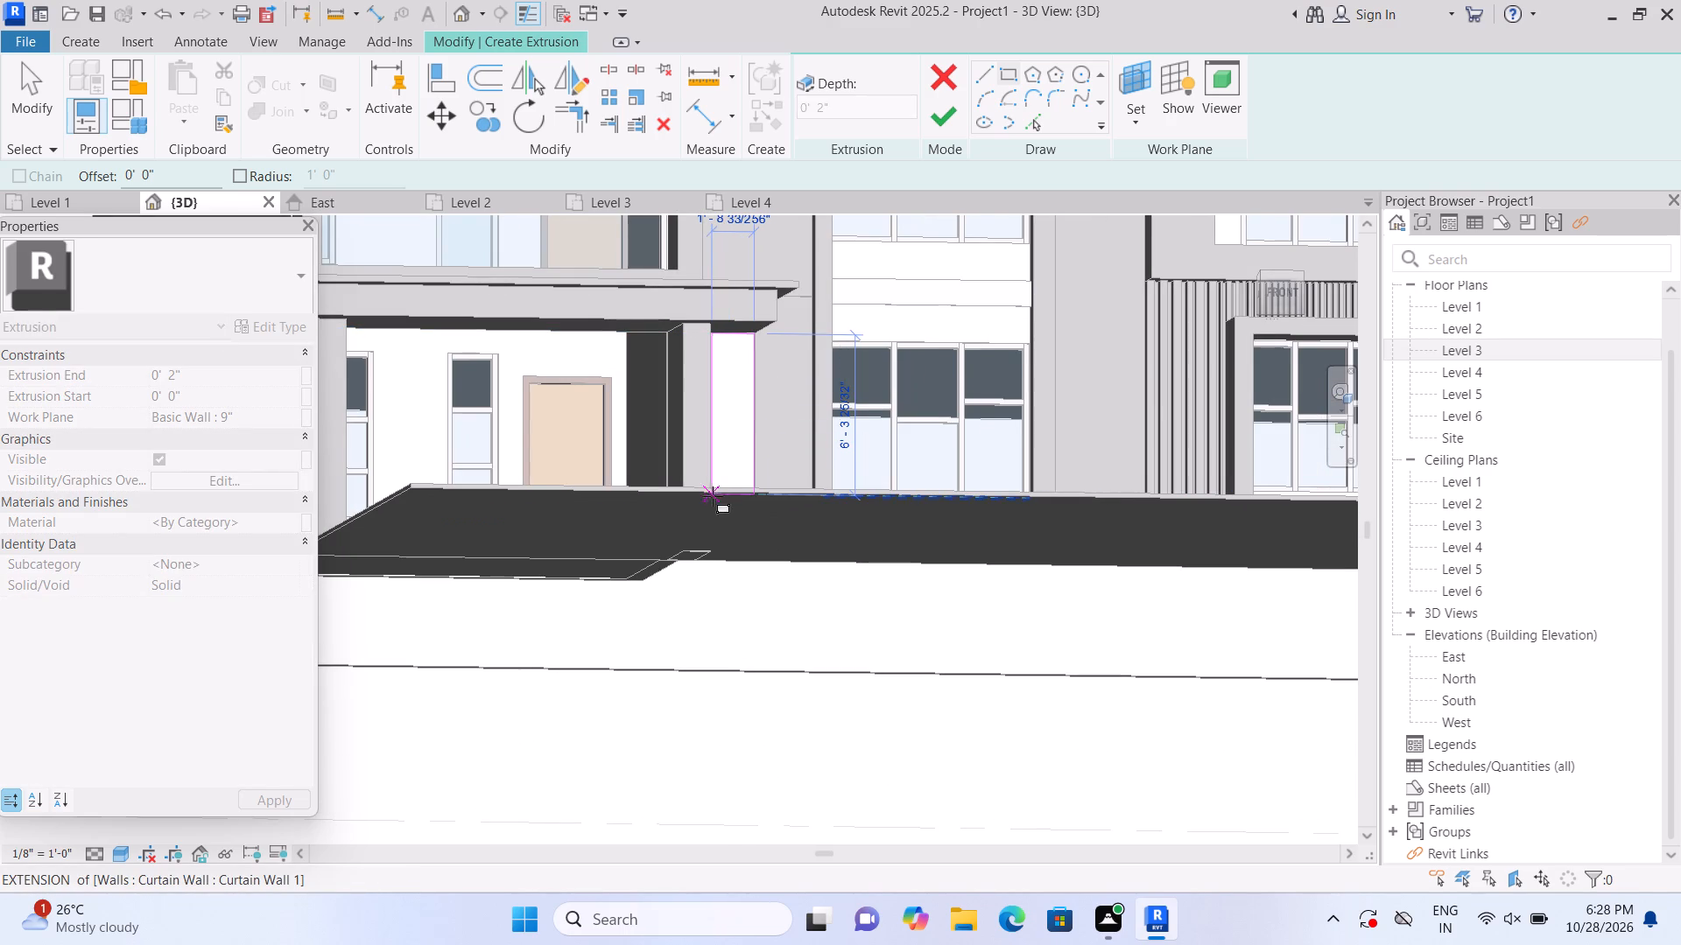
{"action": "middle_click_drag", "start_coordinate": [714, 500], "coordinate": [711, 548], "text": "shift"}
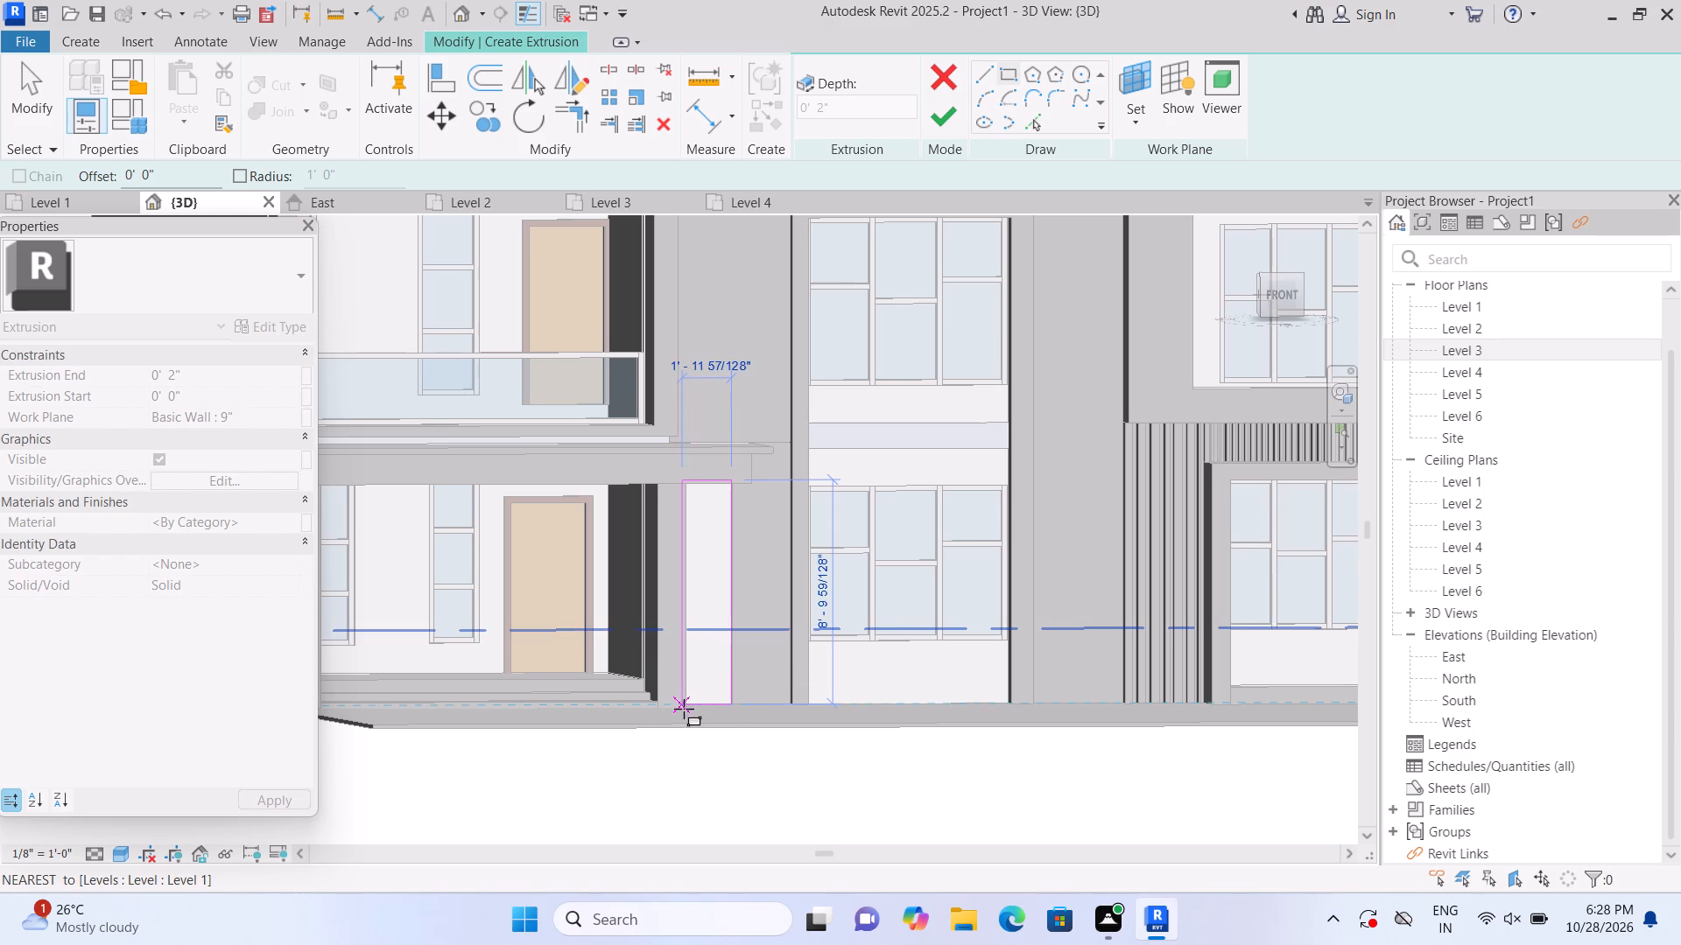
{"action": "left_click", "coordinate": [686, 710]}
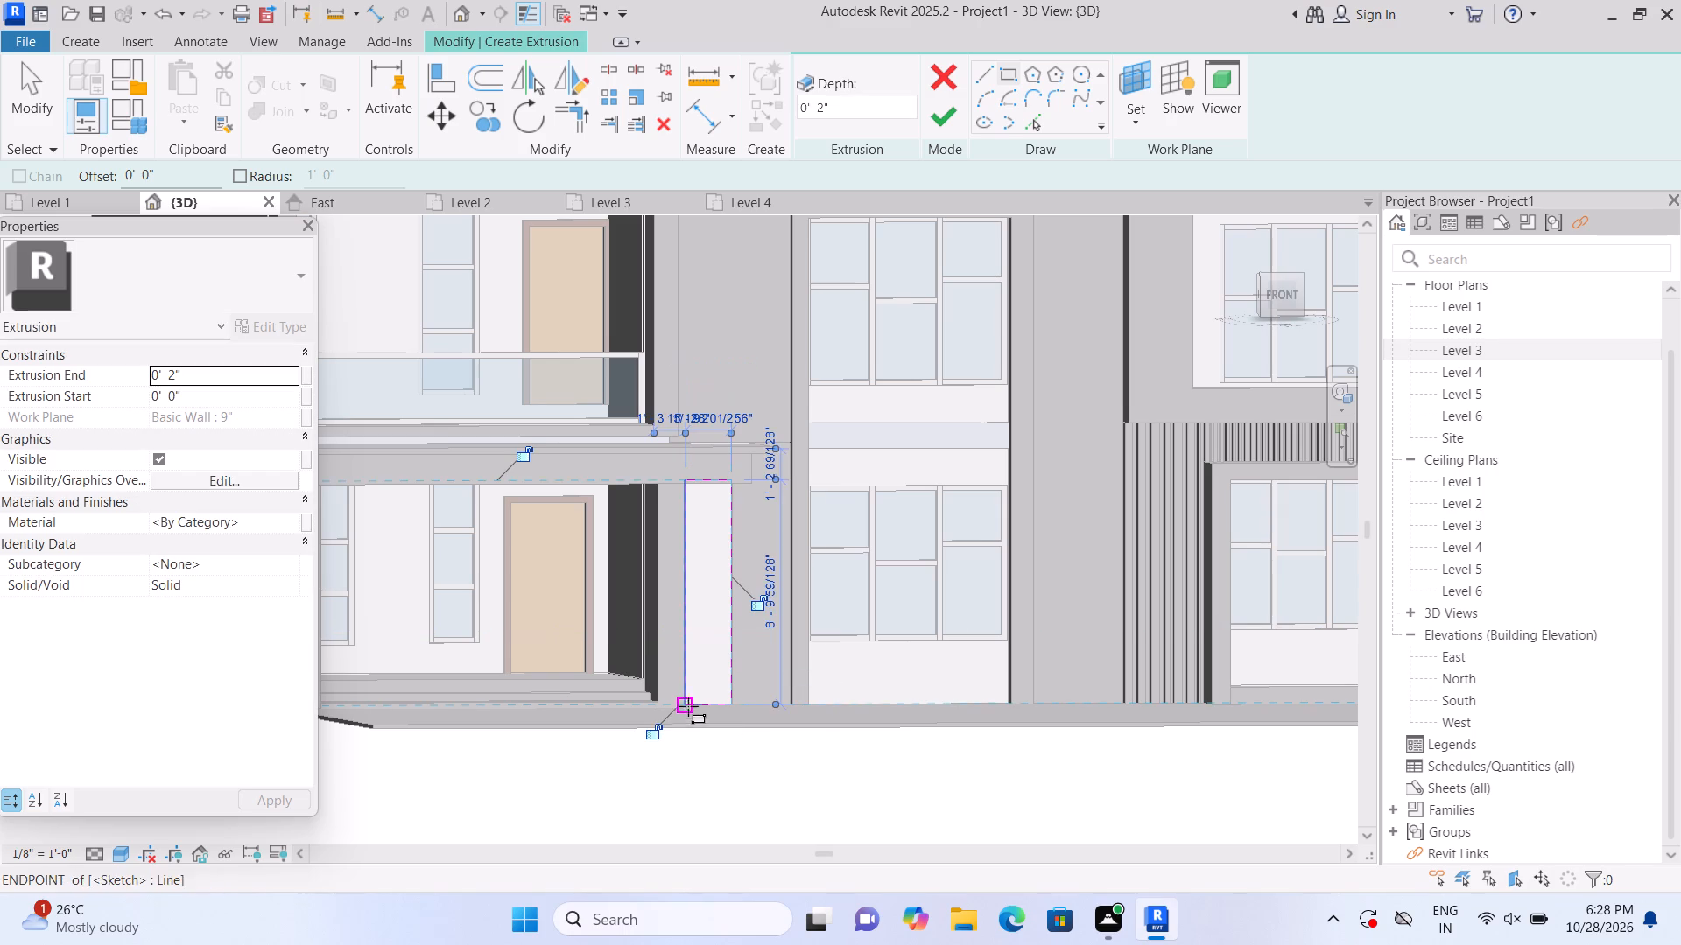
{"action": "left_click", "coordinate": [946, 100]}
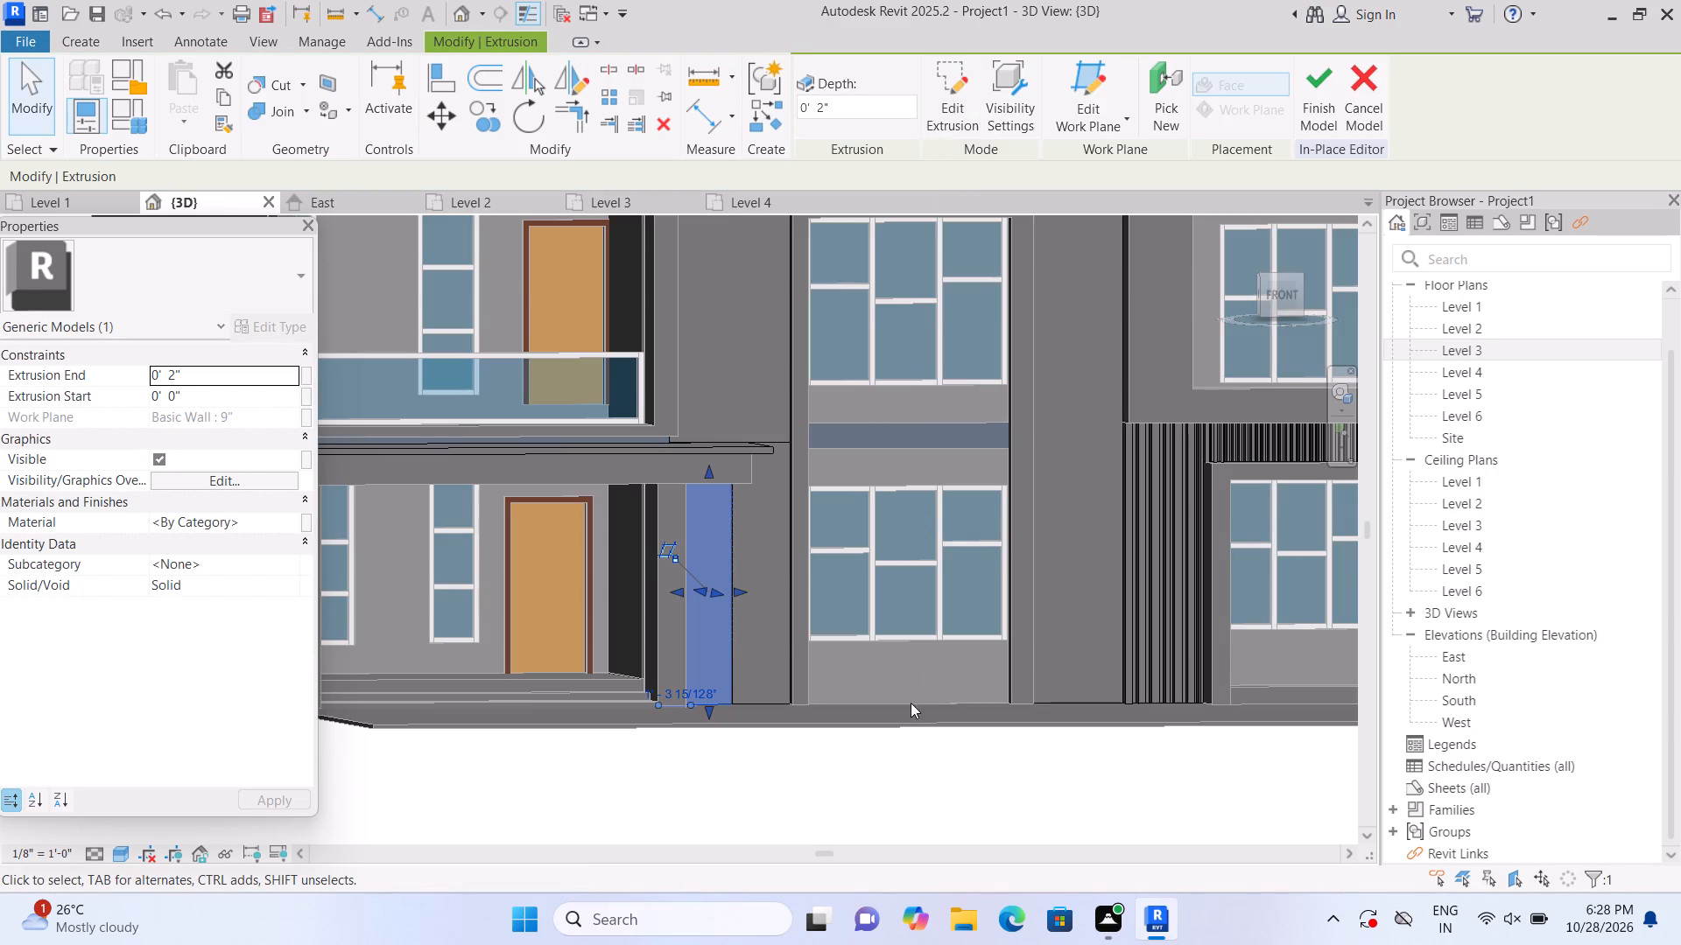
{"action": "left_click", "coordinate": [895, 774]}
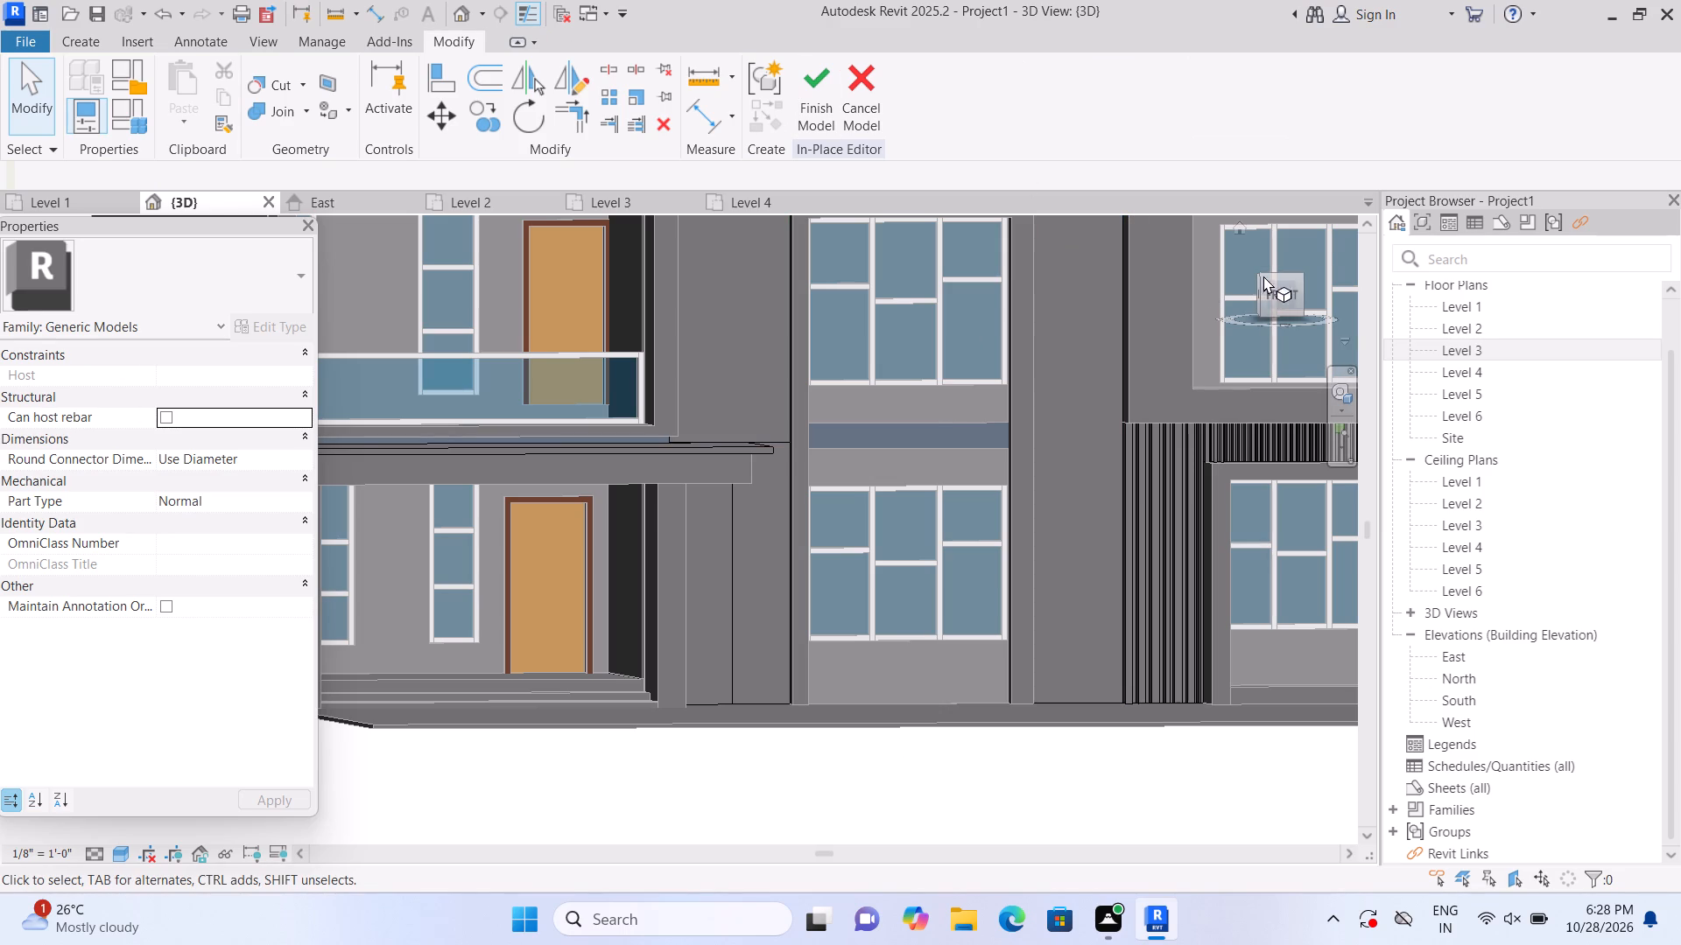
Stretch the side edge of the narrow 2" ground-floor panel beside the porch until it meets the porch side wall.
{"action": "left_click", "coordinate": [1240, 227]}
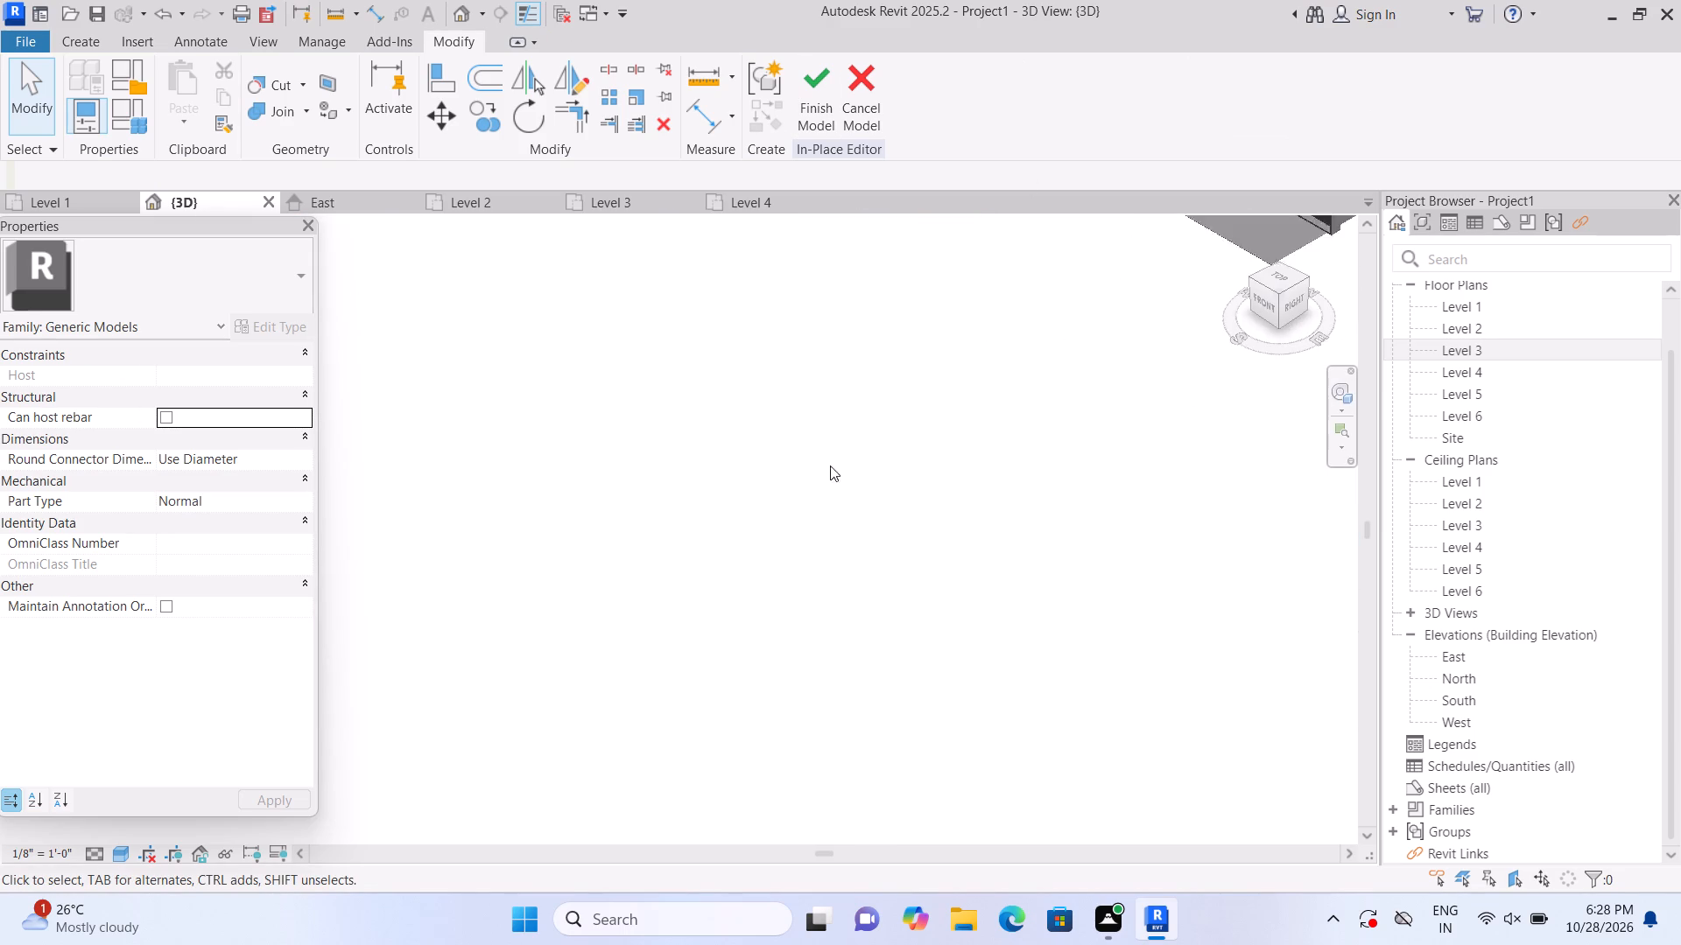
{"action": "scroll", "coordinate": [447, 648], "scroll_direction": "up", "scroll_amount": 14}
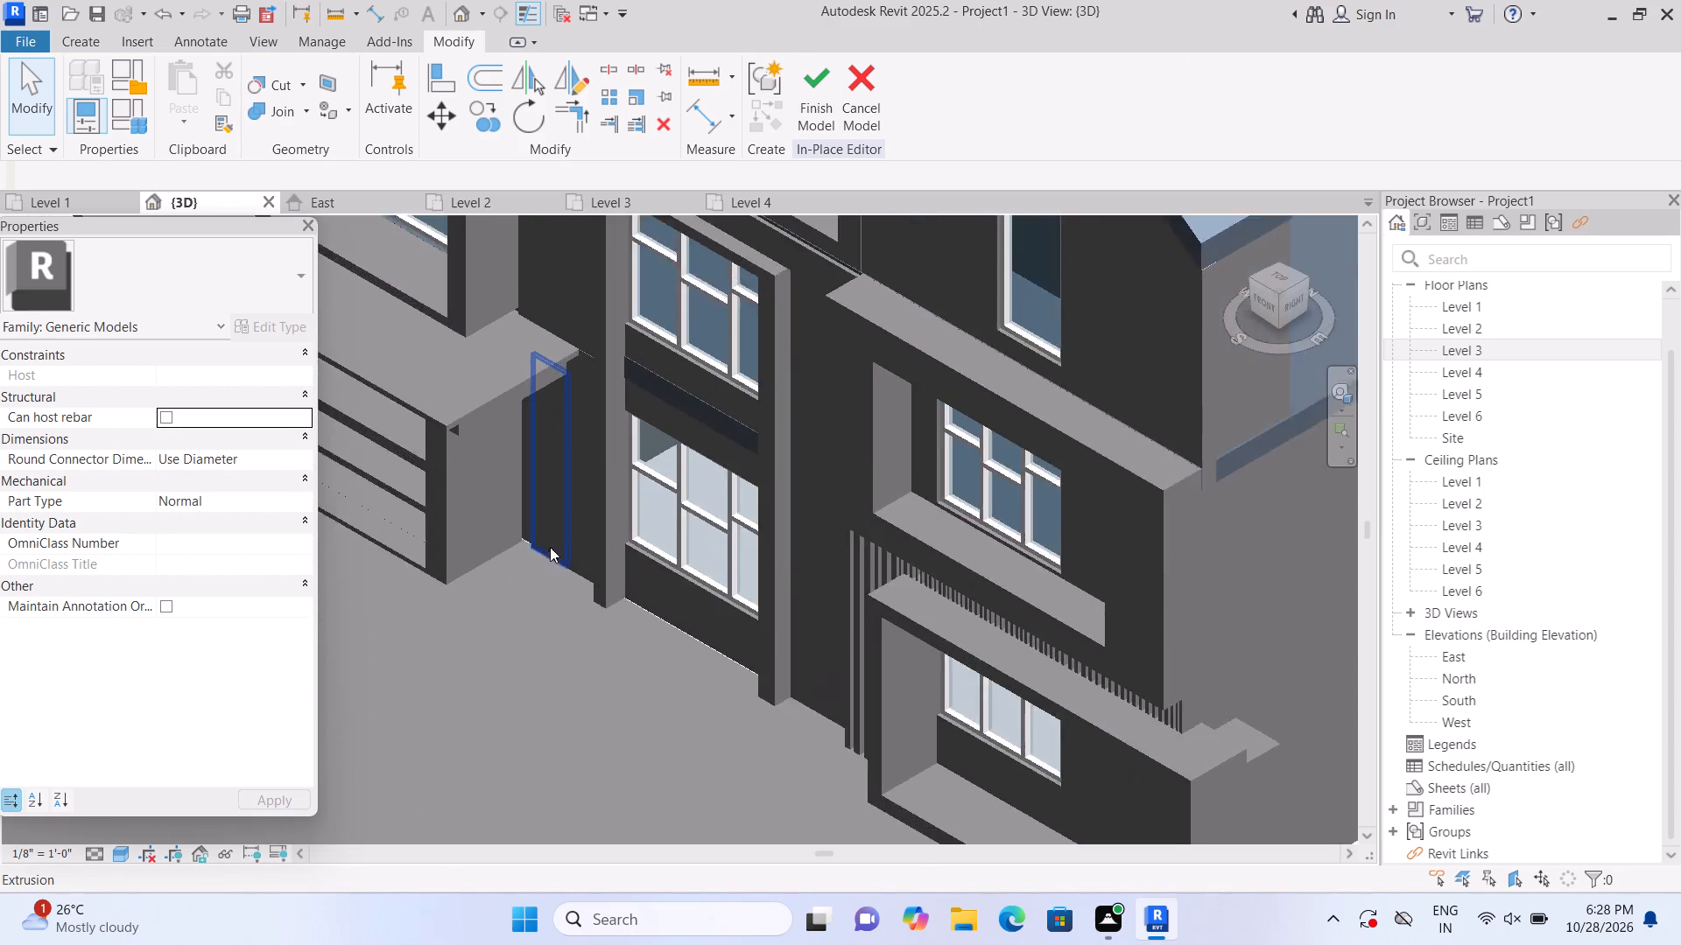
{"action": "scroll", "coordinate": [550, 547], "scroll_direction": "up", "scroll_amount": 6}
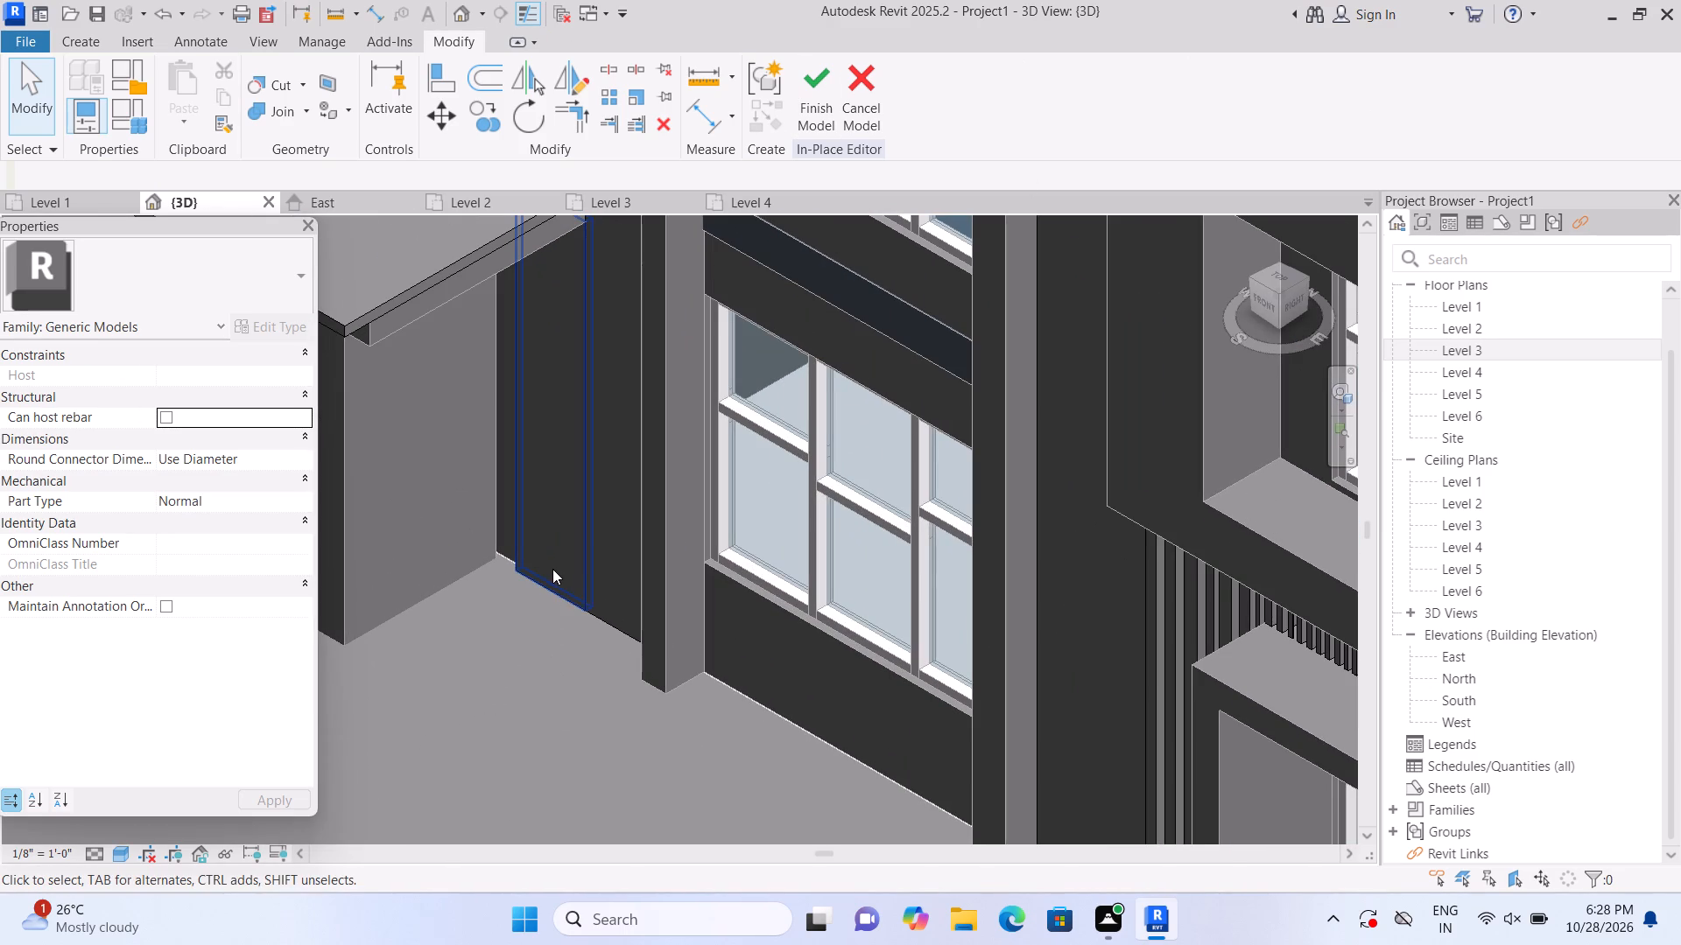
{"action": "double_click", "coordinate": [552, 569]}
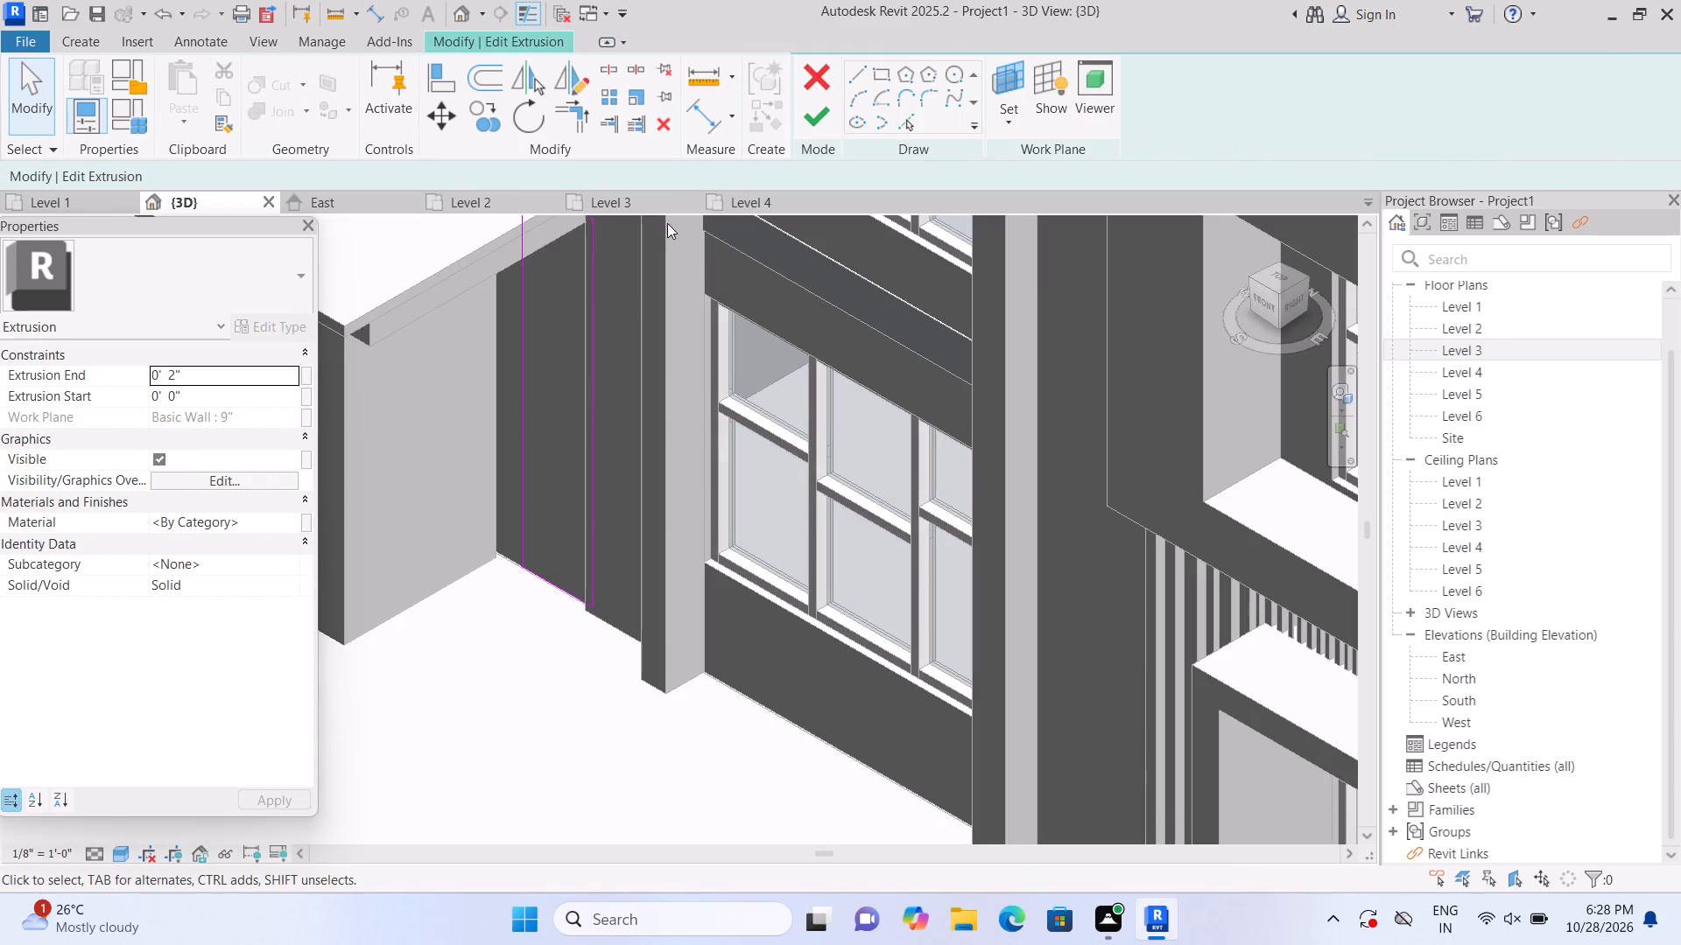
{"action": "left_click", "coordinate": [812, 115]}
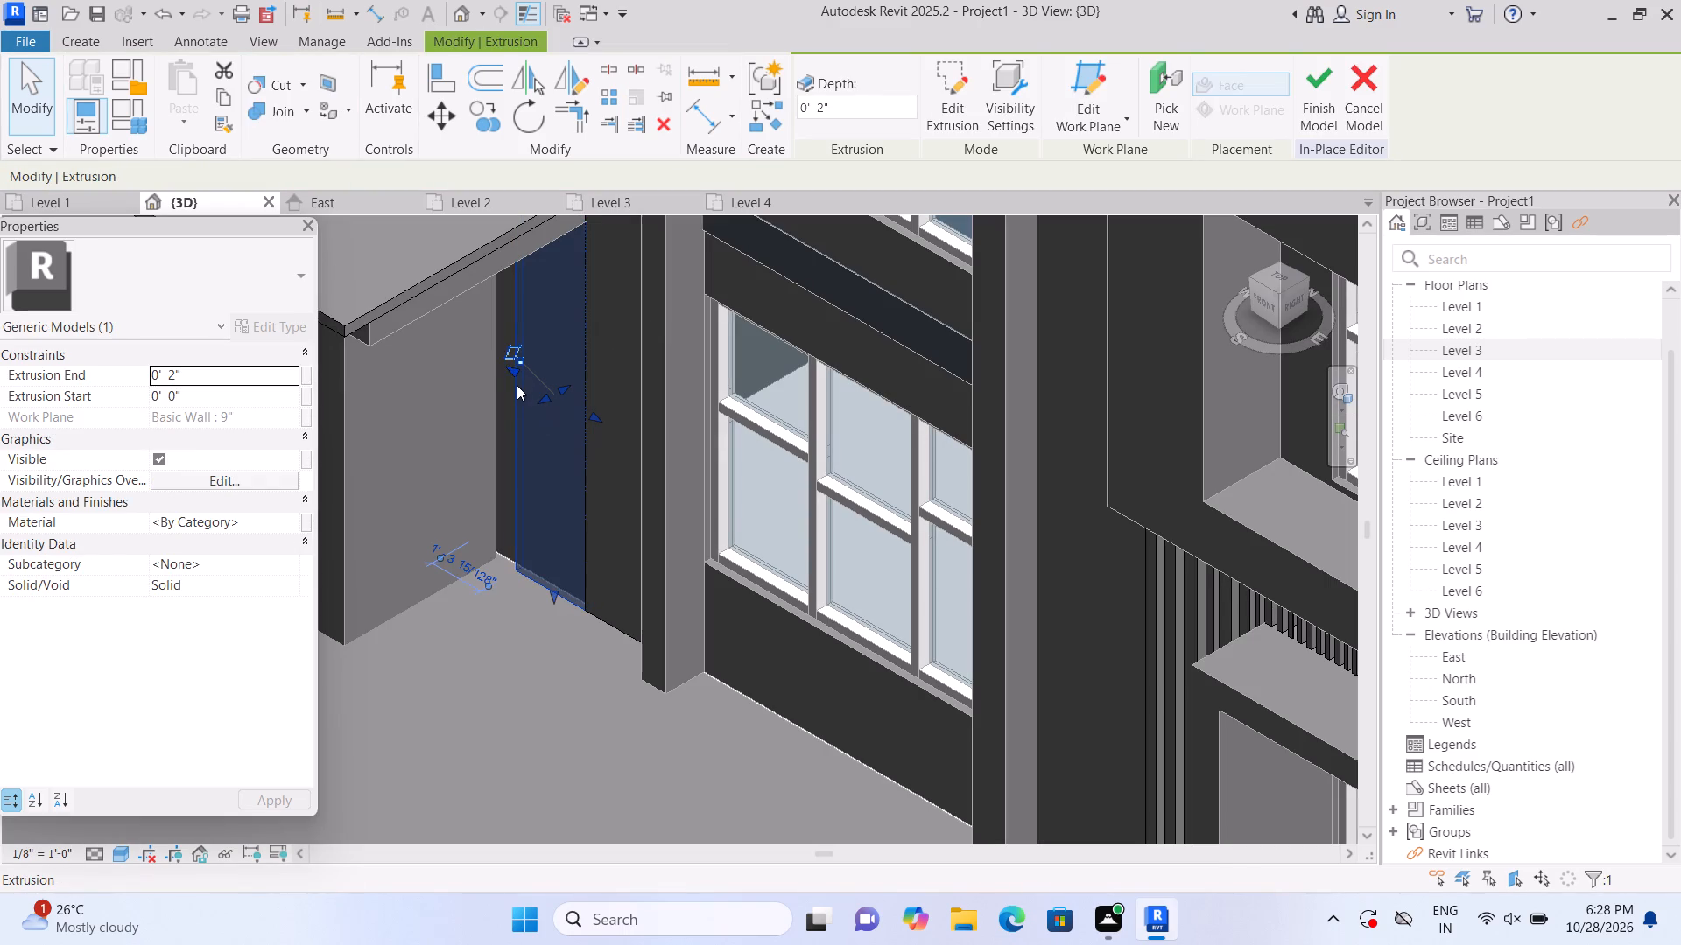
{"action": "left_click_drag", "start_coordinate": [512, 370], "coordinate": [502, 361]}
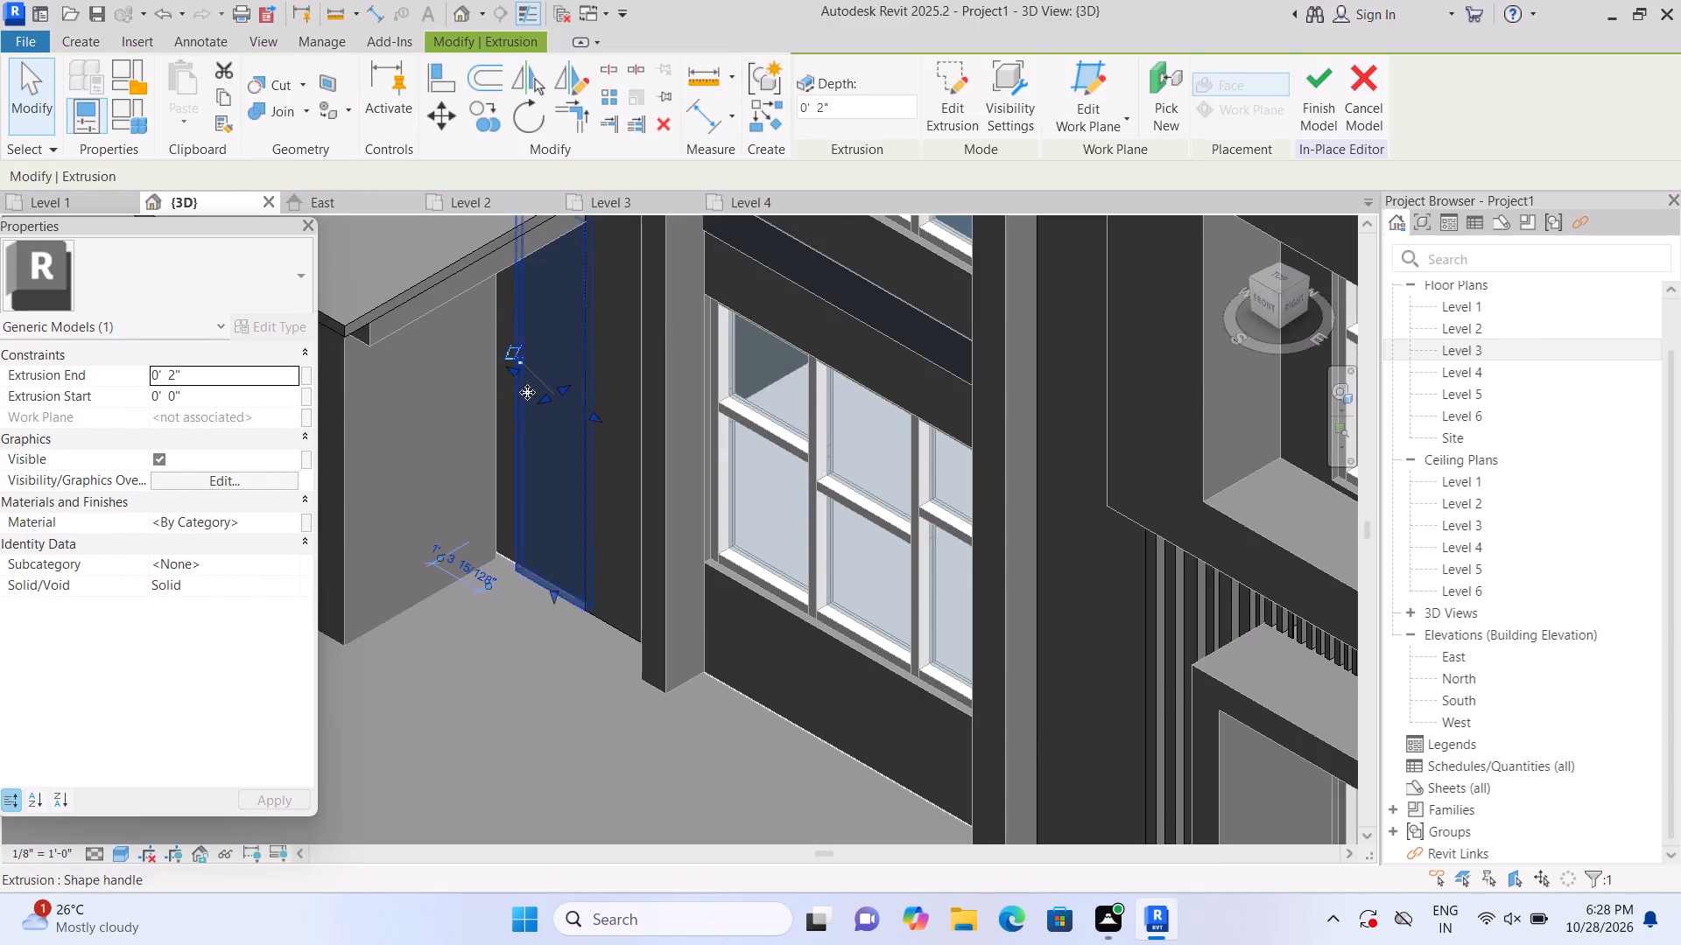
{"action": "scroll", "coordinate": [537, 412], "scroll_direction": "up", "scroll_amount": 1}
{"action": "scroll", "coordinate": [540, 502], "scroll_direction": "up", "scroll_amount": 3}
{"action": "left_click", "coordinate": [520, 733]}
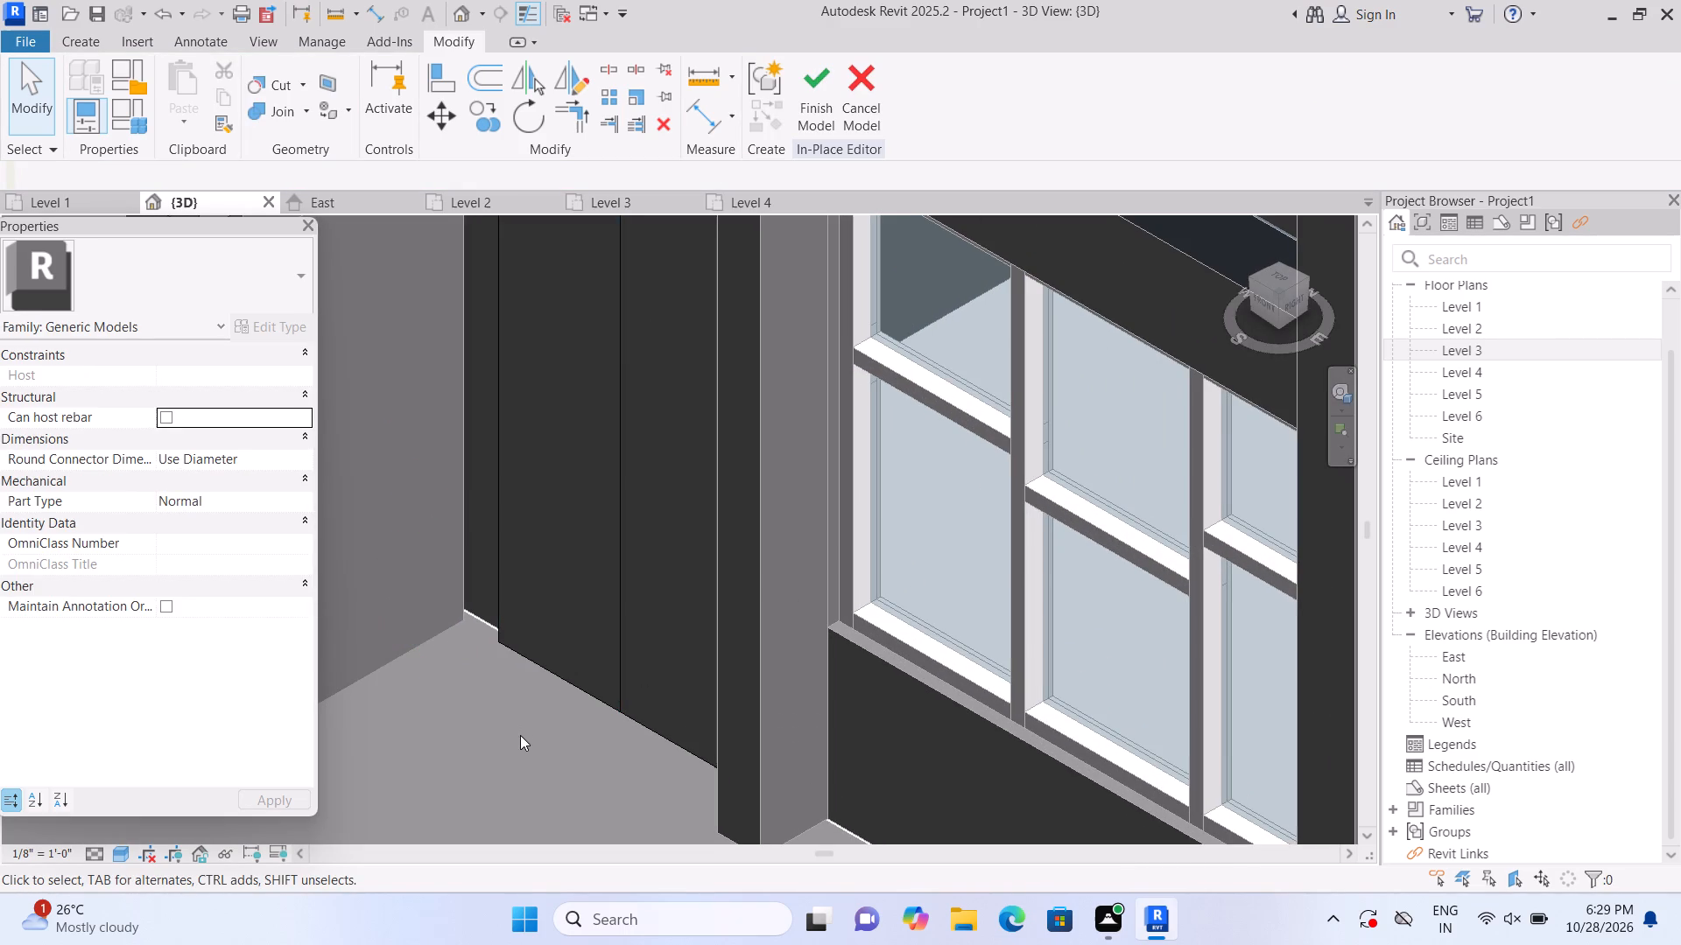
{"action": "left_click", "coordinate": [541, 548]}
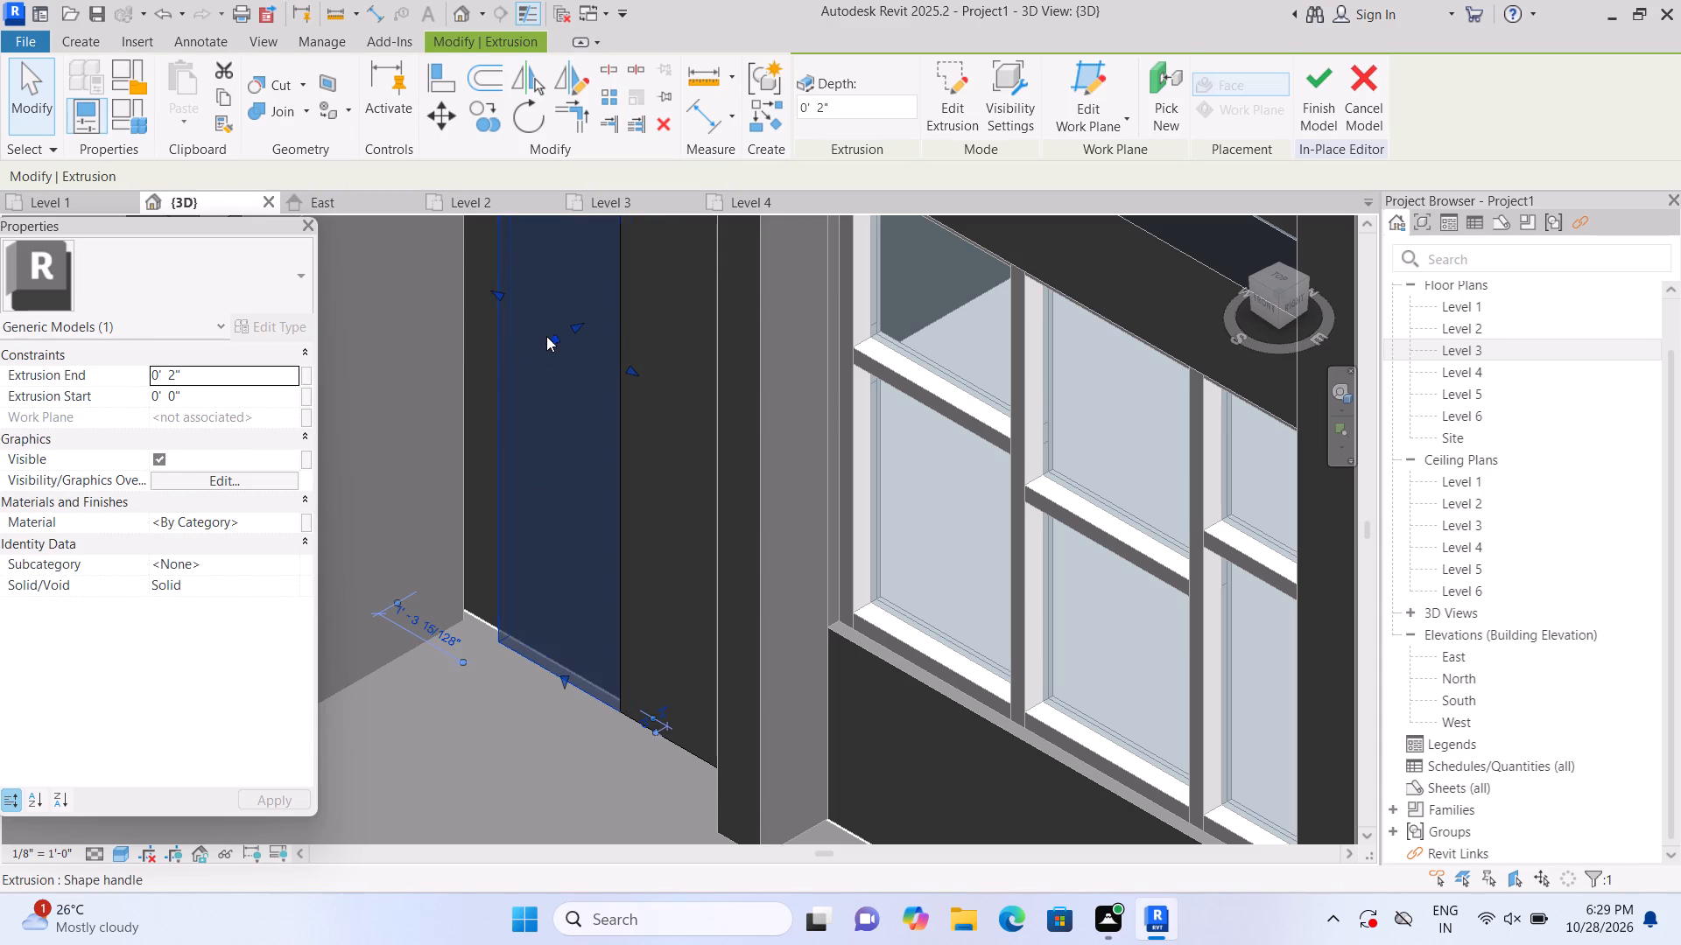
{"action": "left_click_drag", "start_coordinate": [496, 290], "coordinate": [468, 280]}
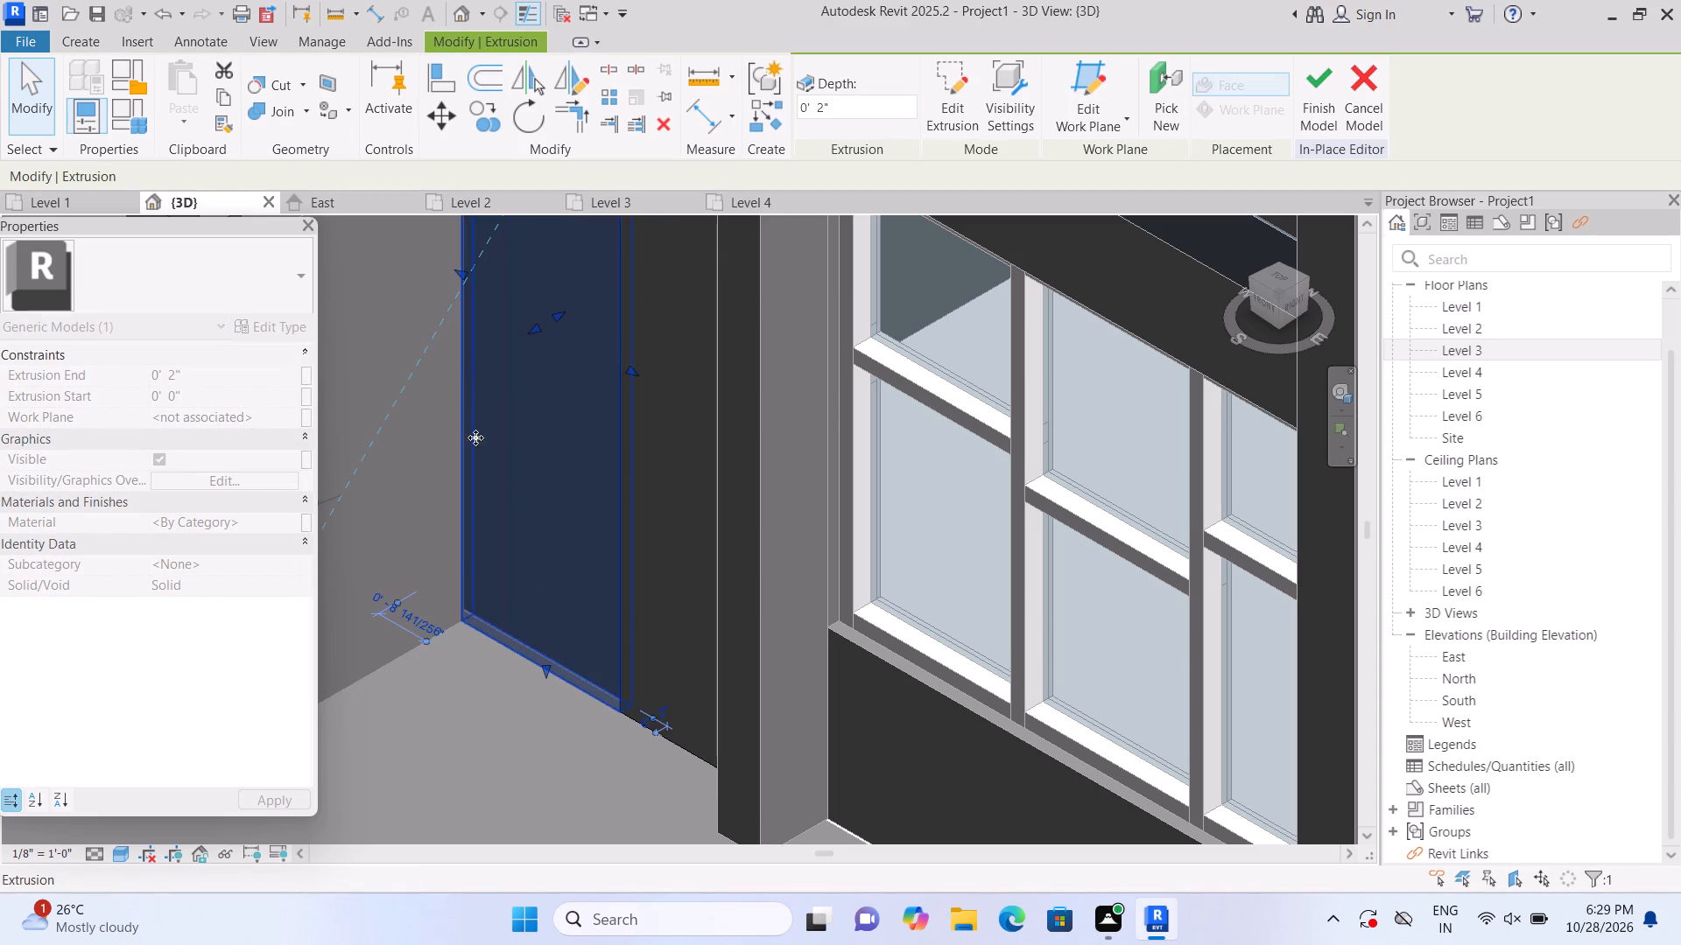
{"action": "scroll", "coordinate": [480, 680], "scroll_direction": "down", "scroll_amount": 5}
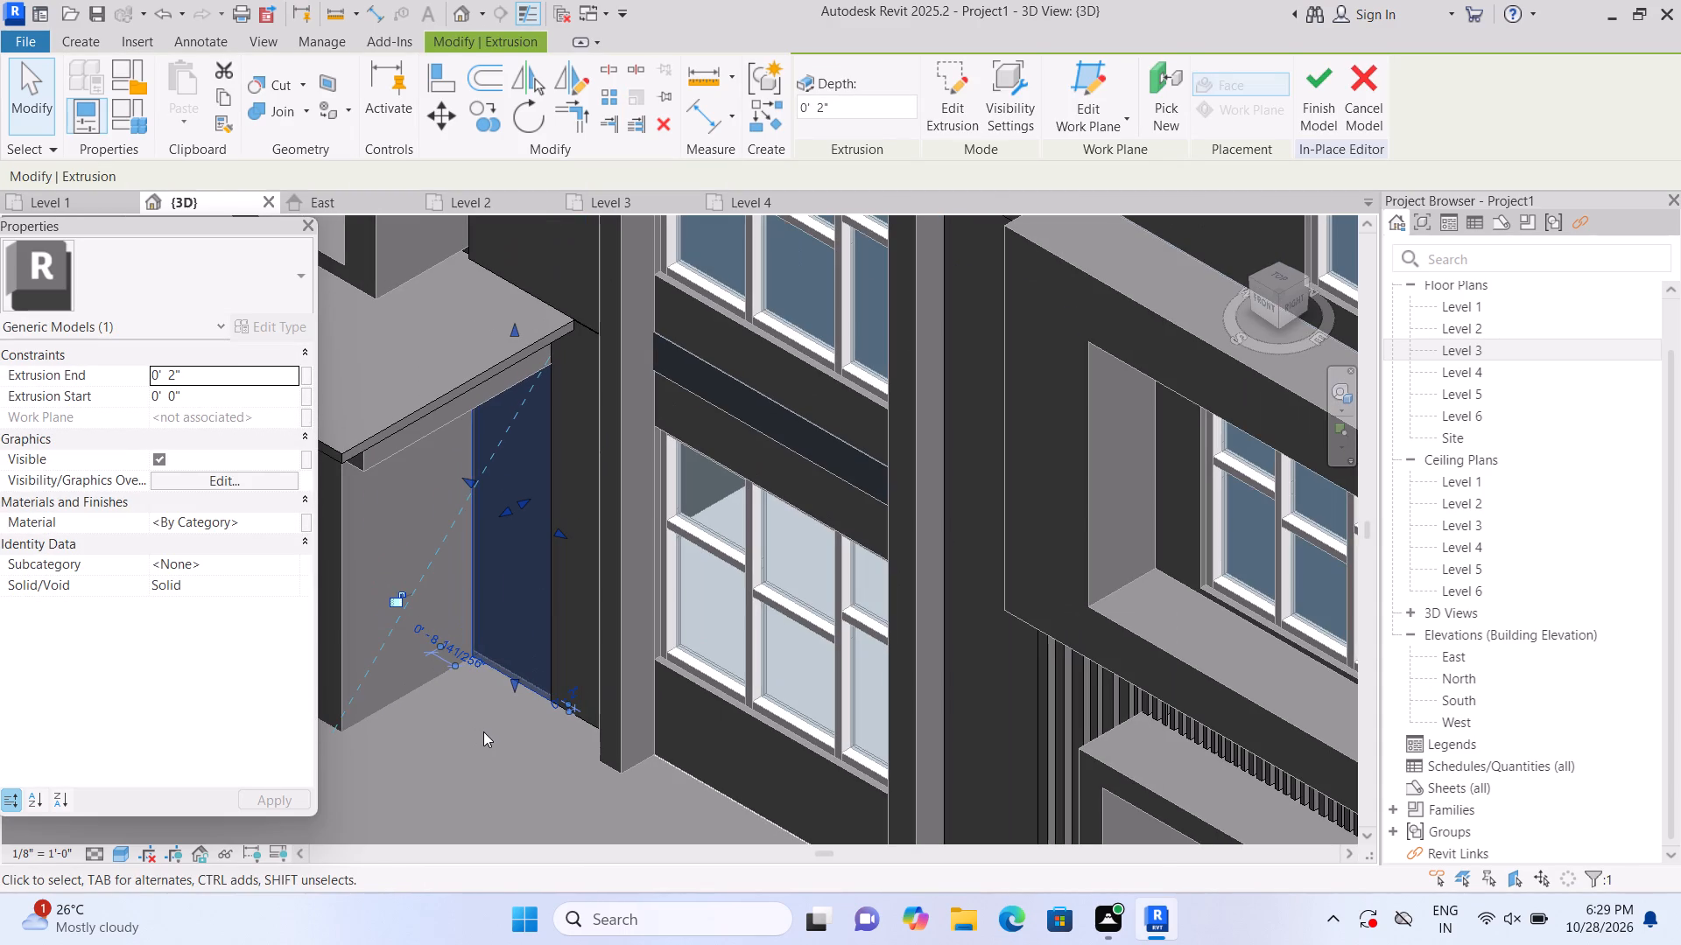
{"action": "left_click", "coordinate": [483, 731]}
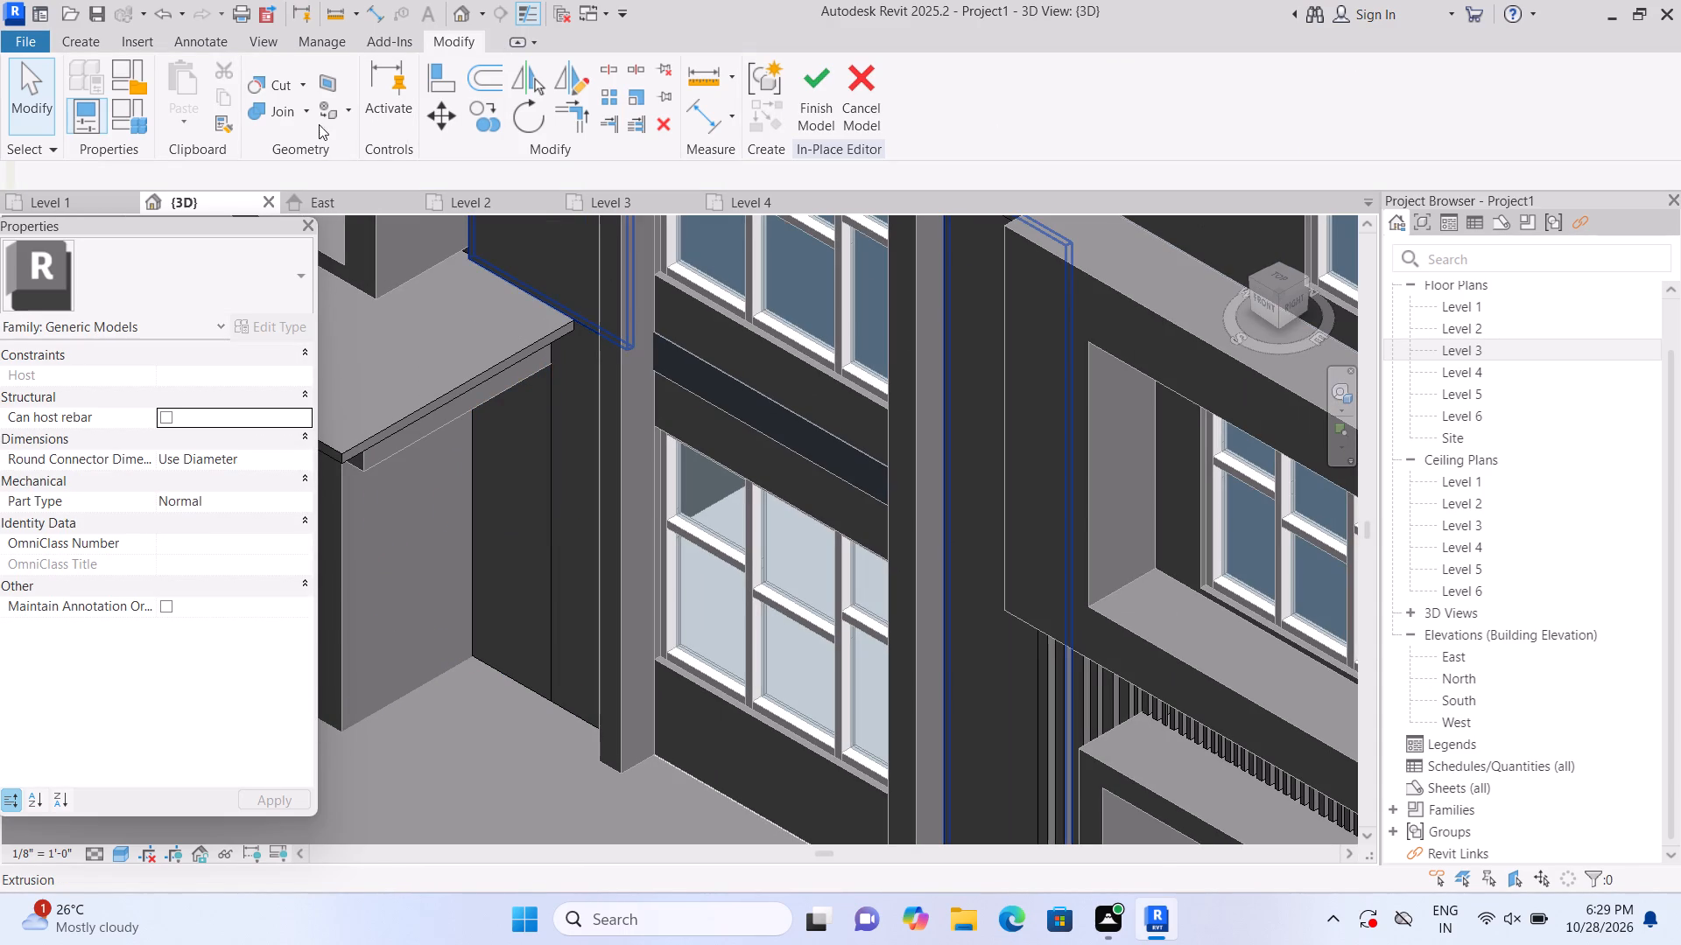
Join the narrow ground-floor panel to the adjoining wall panel, and pick the upper and lower panels beside the porch roof for joining.
{"action": "left_click", "coordinate": [303, 116]}
{"action": "left_click", "coordinate": [320, 152]}
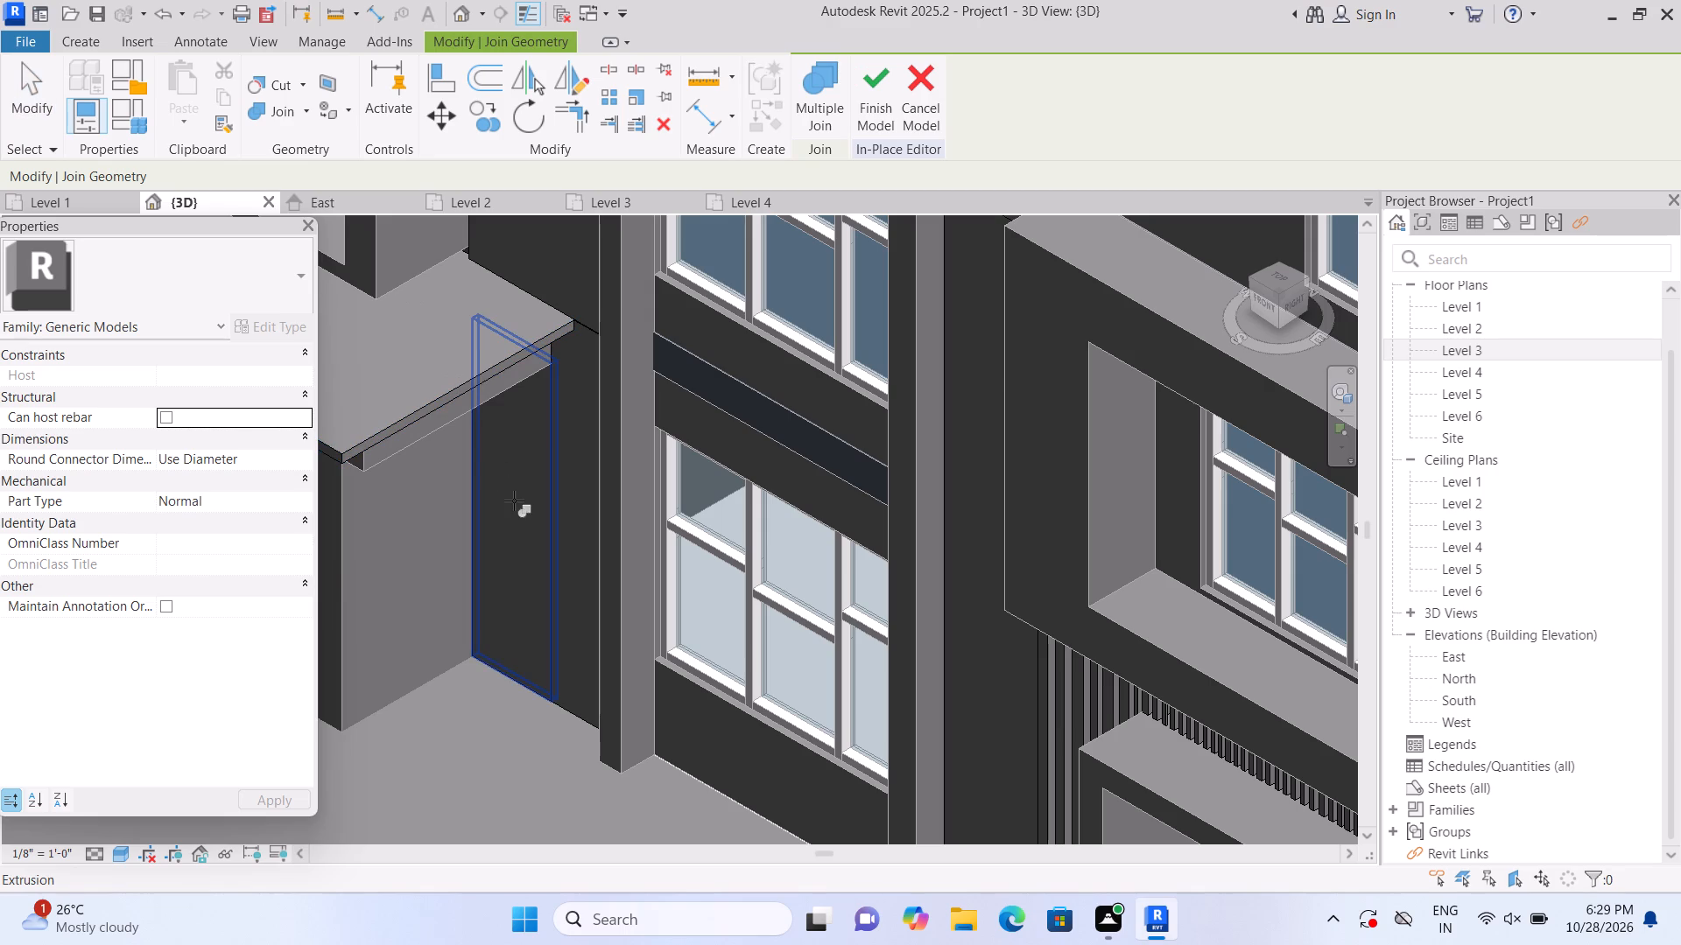
{"action": "left_click", "coordinate": [514, 500]}
{"action": "left_click", "coordinate": [565, 554]}
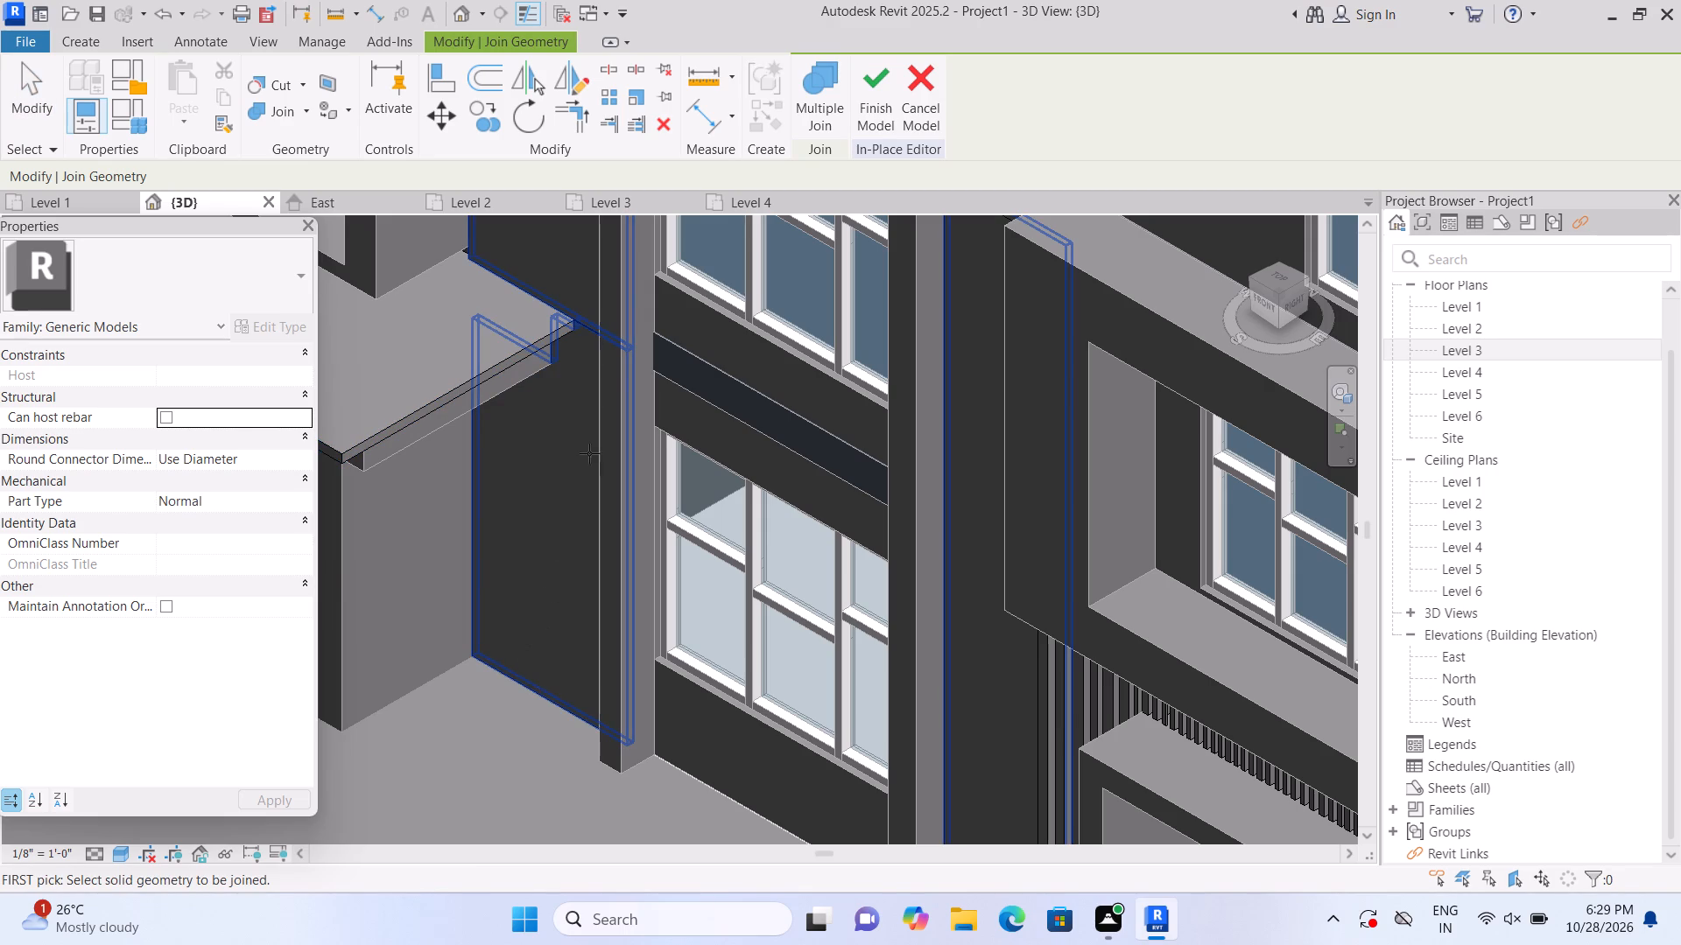
{"action": "scroll", "coordinate": [550, 500], "scroll_direction": "down", "scroll_amount": 2}
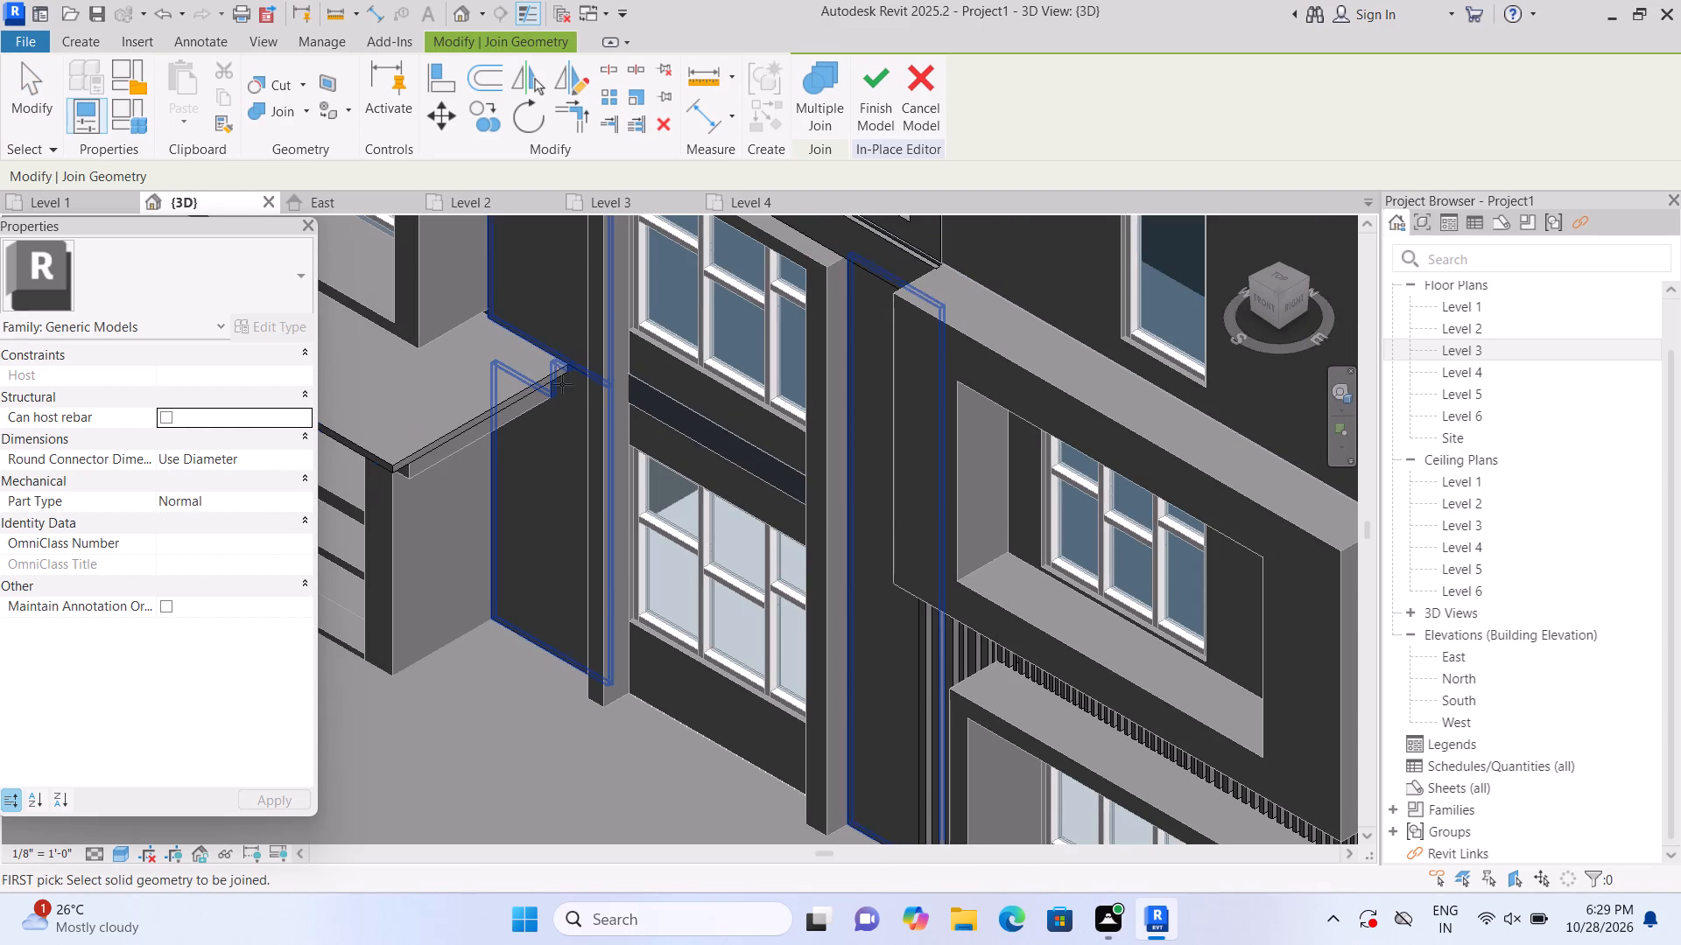
{"action": "left_click", "coordinate": [568, 347]}
{"action": "left_click", "coordinate": [572, 431]}
{"action": "scroll", "coordinate": [486, 721], "scroll_direction": "up", "scroll_amount": 2}
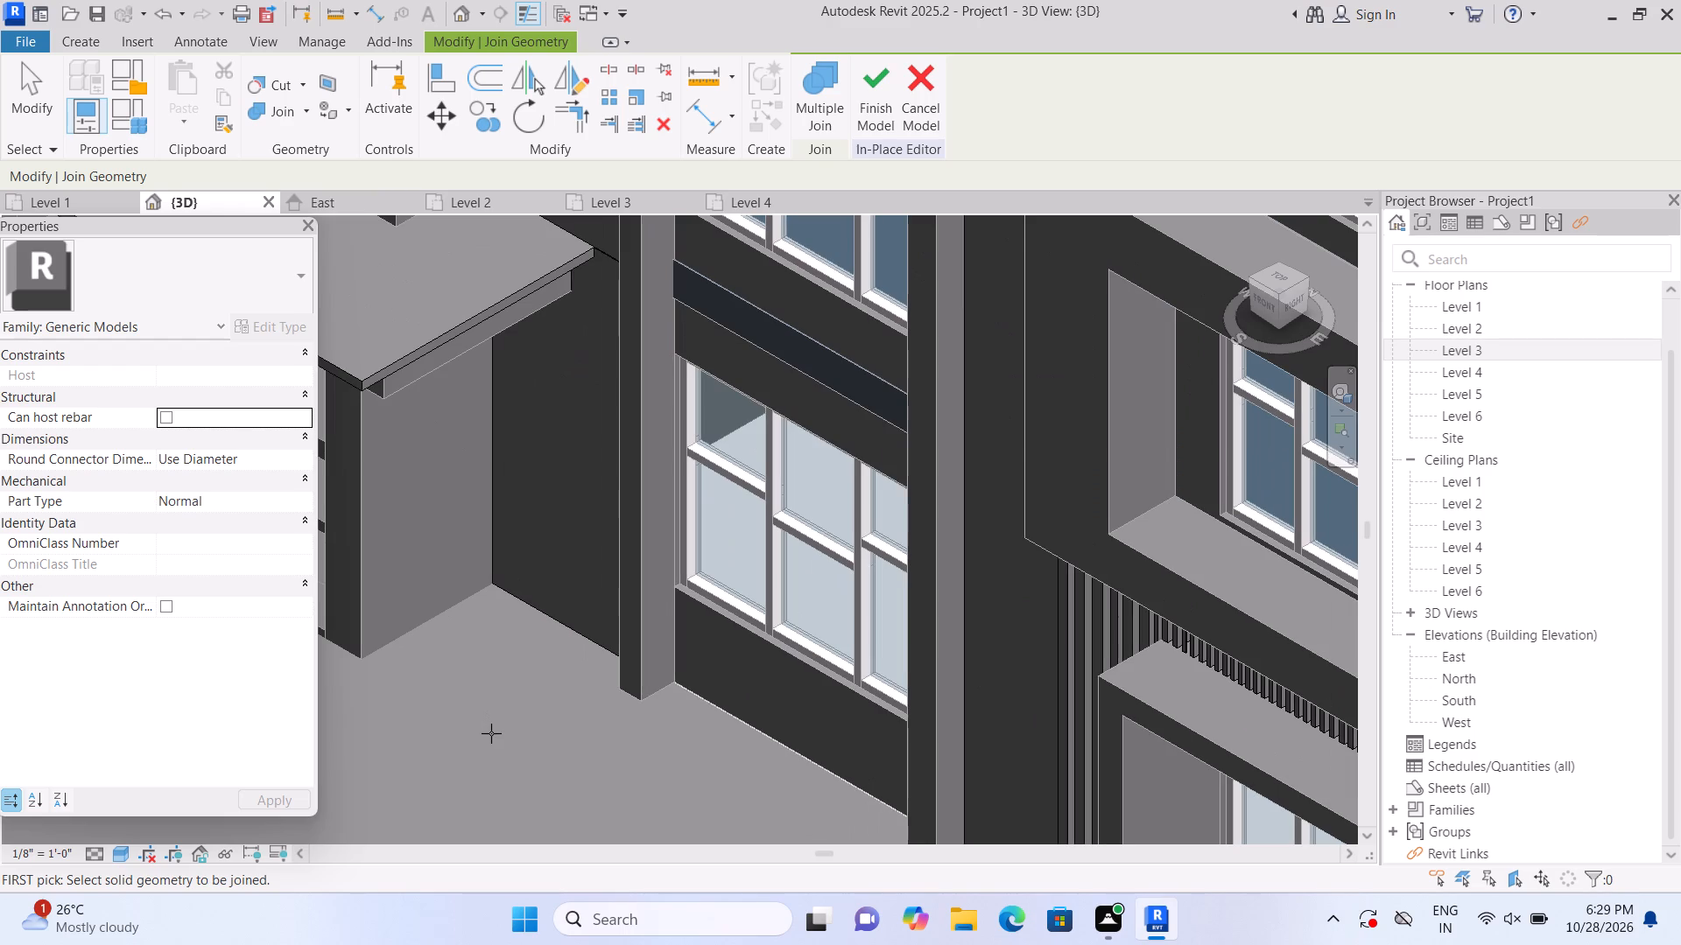
{"action": "scroll", "coordinate": [513, 690], "scroll_direction": "down", "scroll_amount": 5}
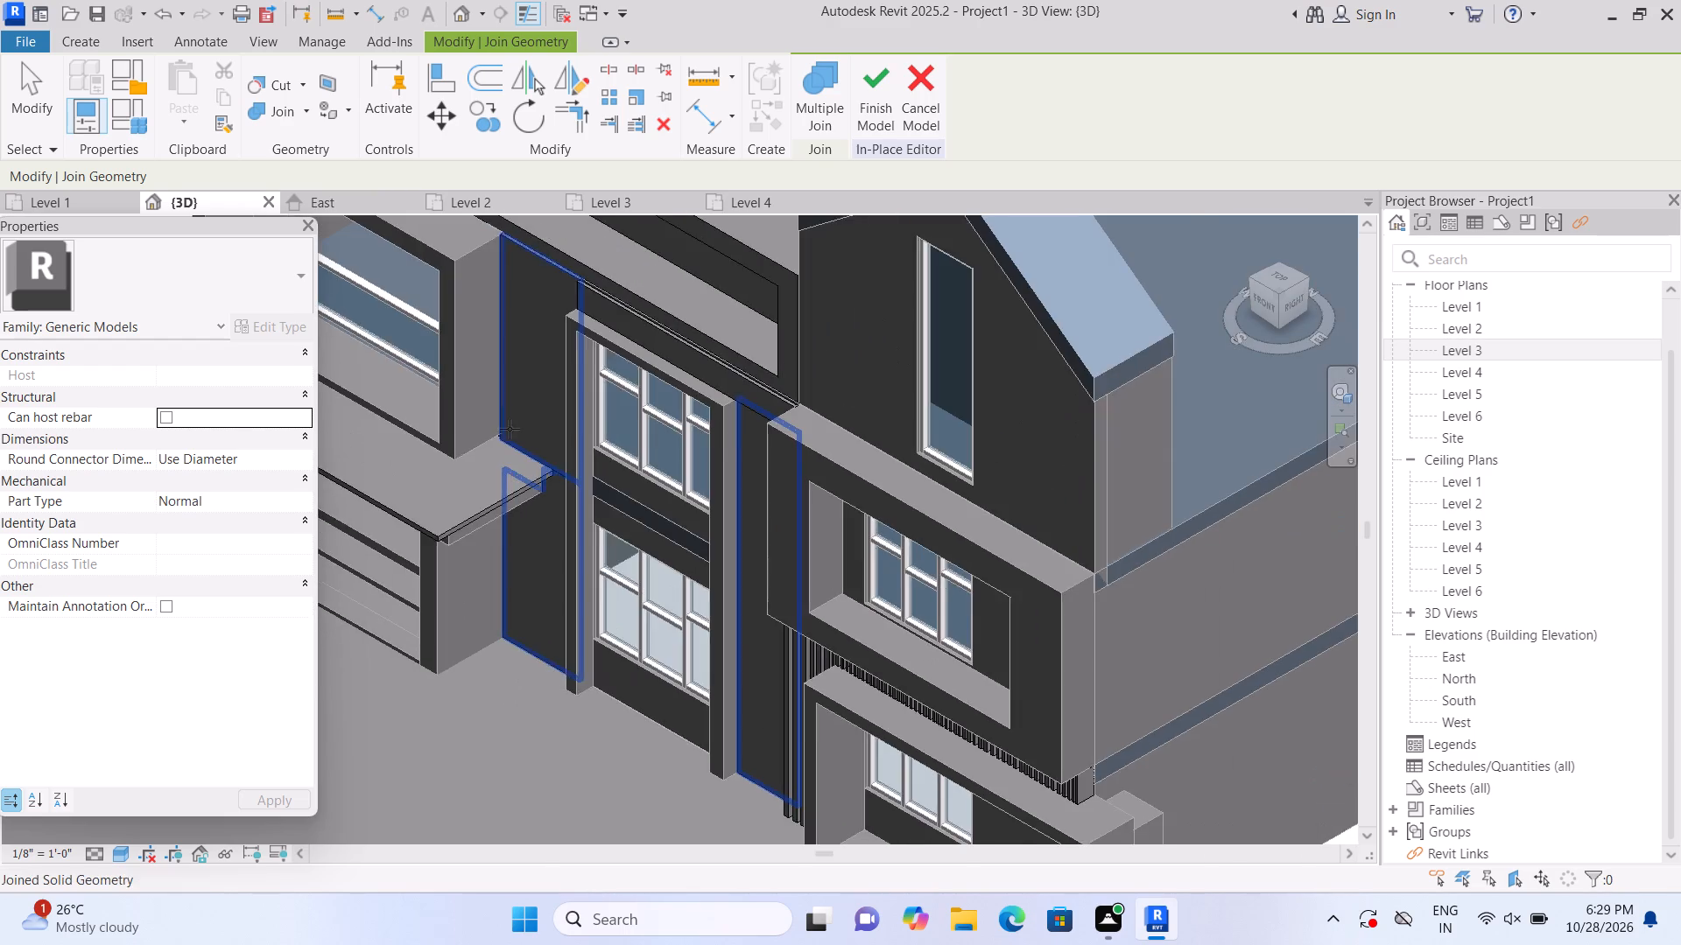
{"action": "scroll", "coordinate": [508, 438], "scroll_direction": "up", "scroll_amount": 6}
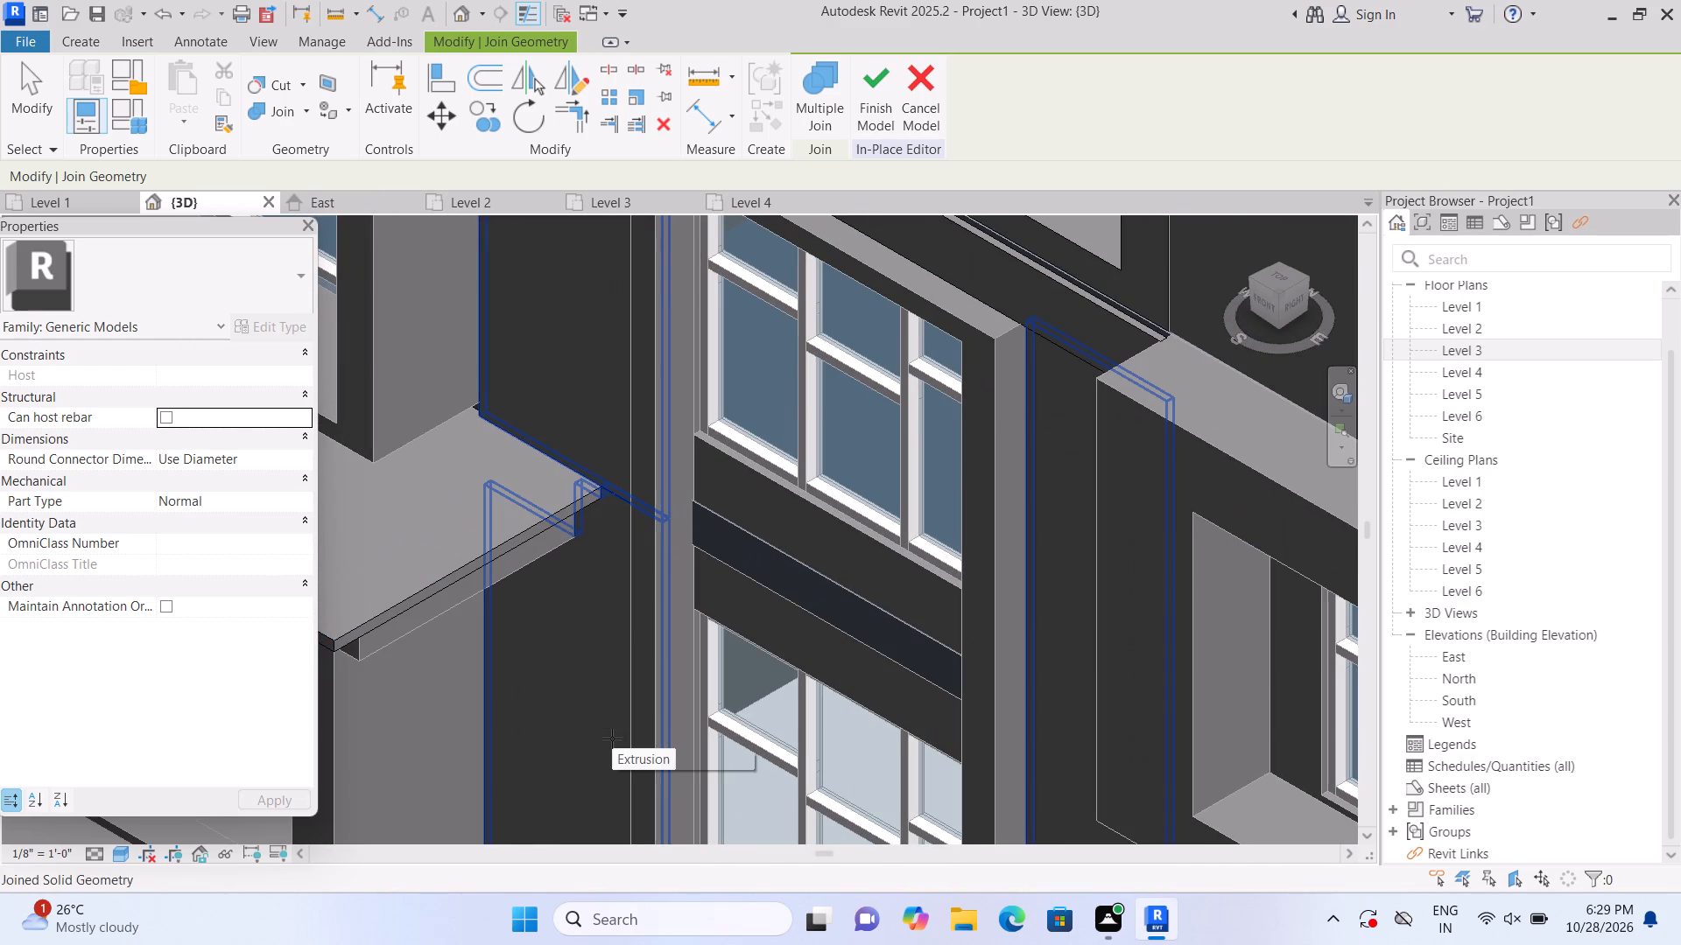
{"action": "key", "text": "Escape"}
Examine the seam between the upper and lower wall panels where the porch roof meets the facade.
{"action": "scroll", "coordinate": [615, 535], "scroll_direction": "up", "scroll_amount": 4}
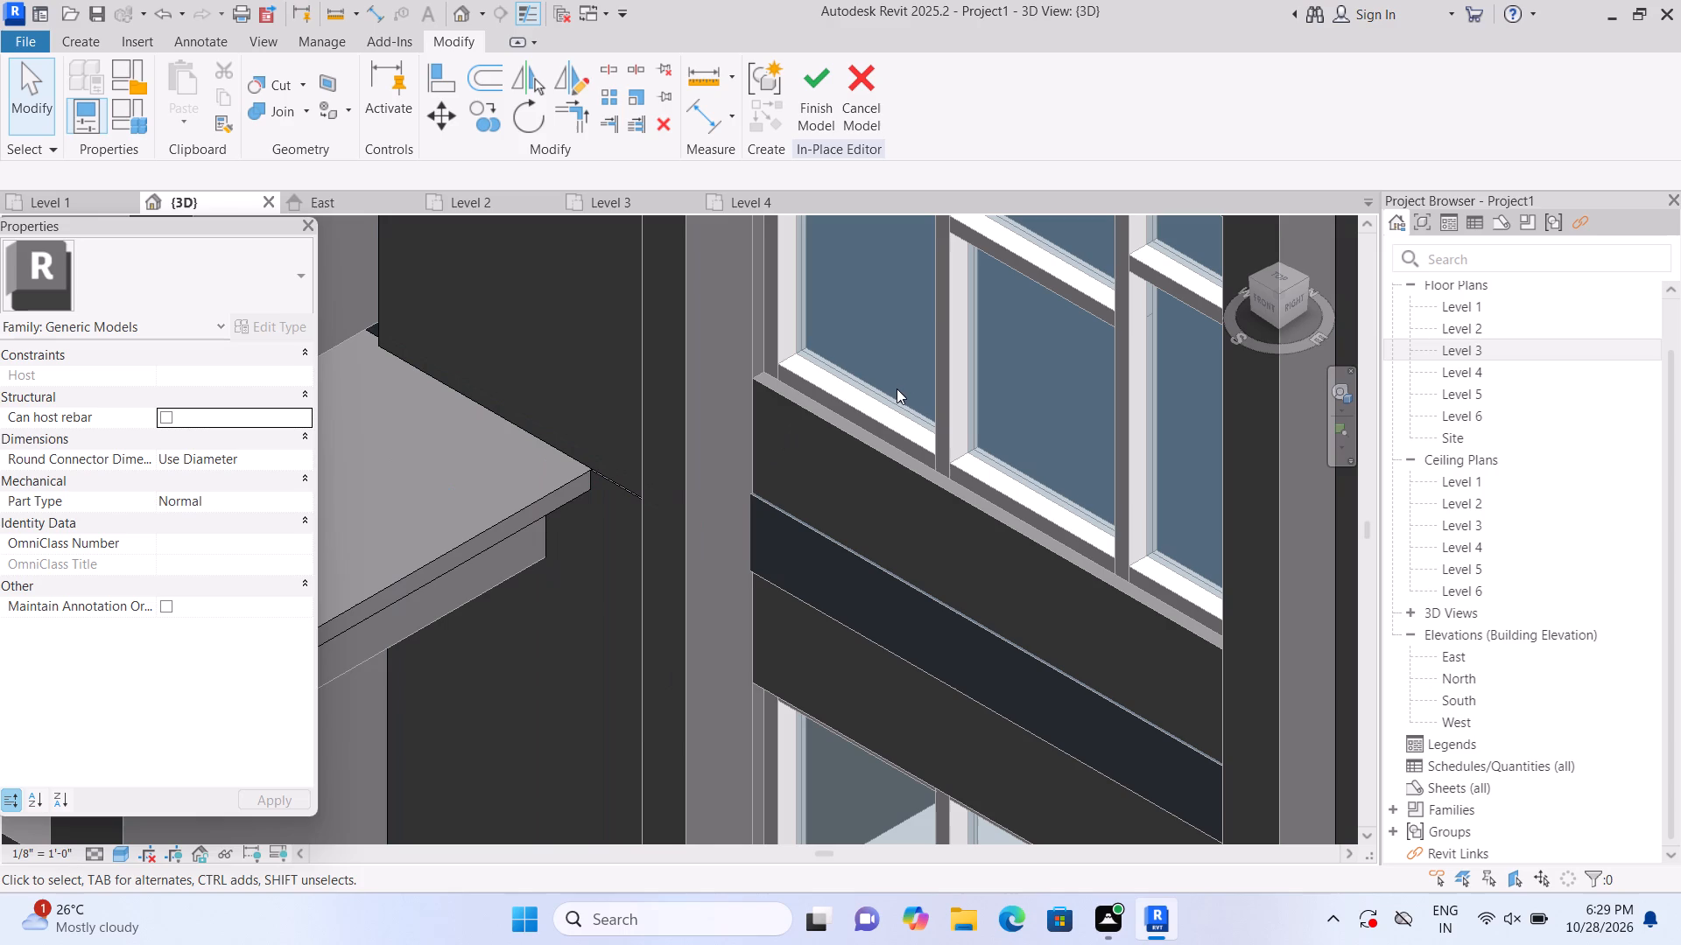
{"action": "scroll", "coordinate": [611, 511], "scroll_direction": "up", "scroll_amount": 3}
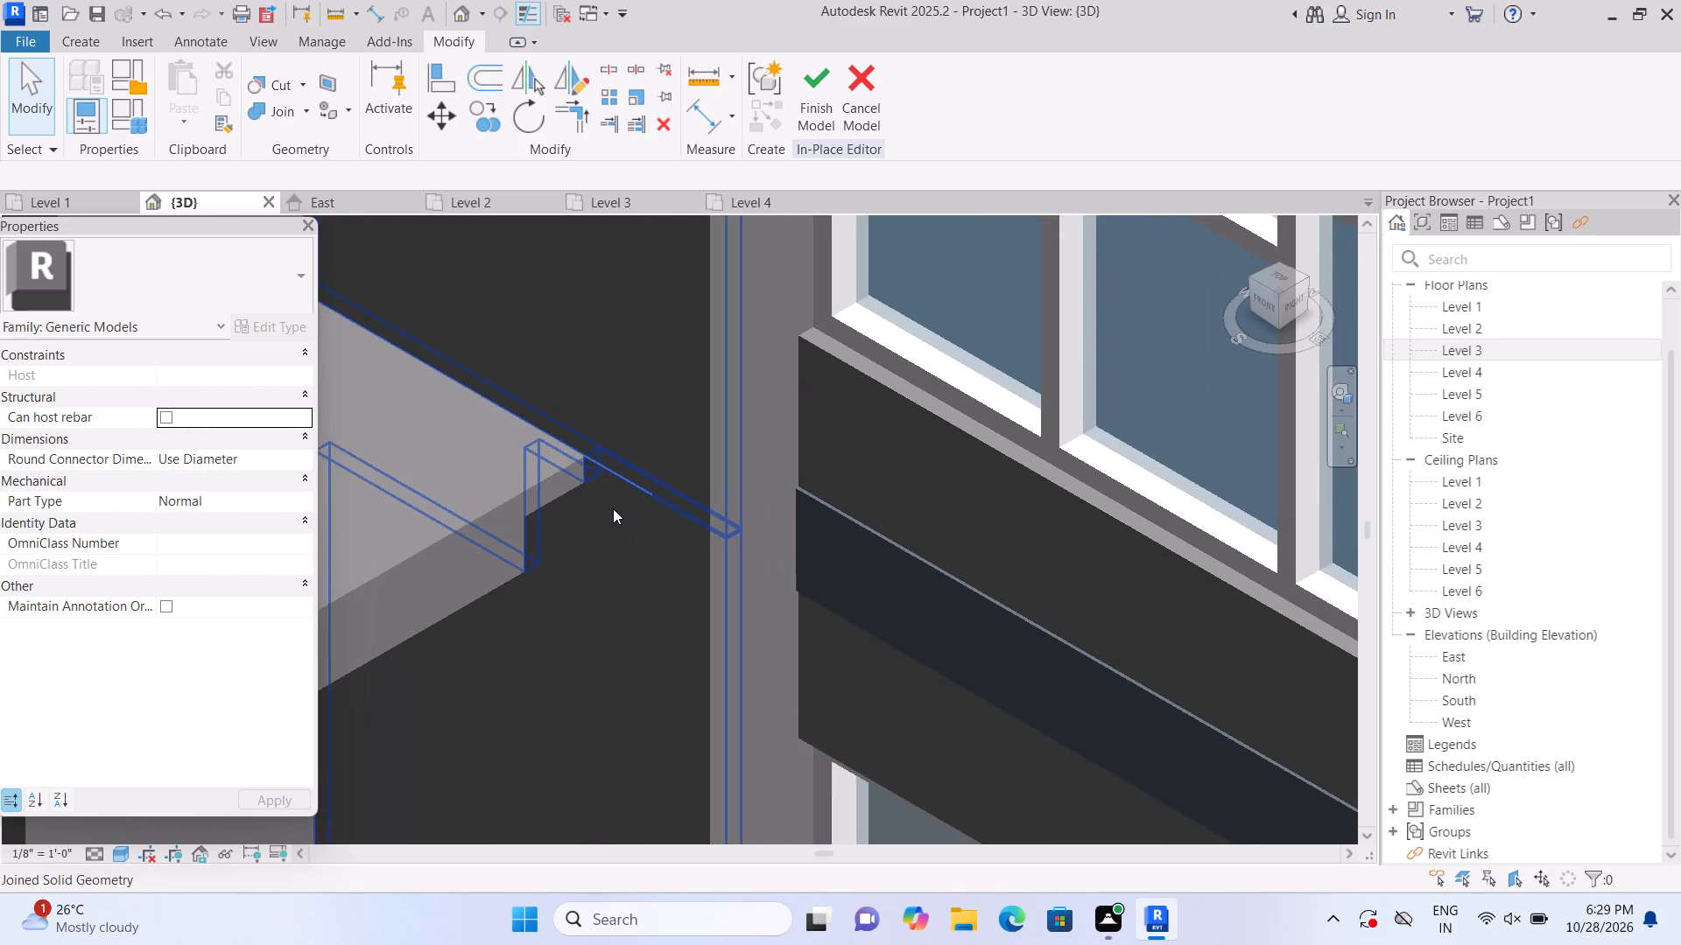
{"action": "scroll", "coordinate": [613, 508], "scroll_direction": "up", "scroll_amount": 1}
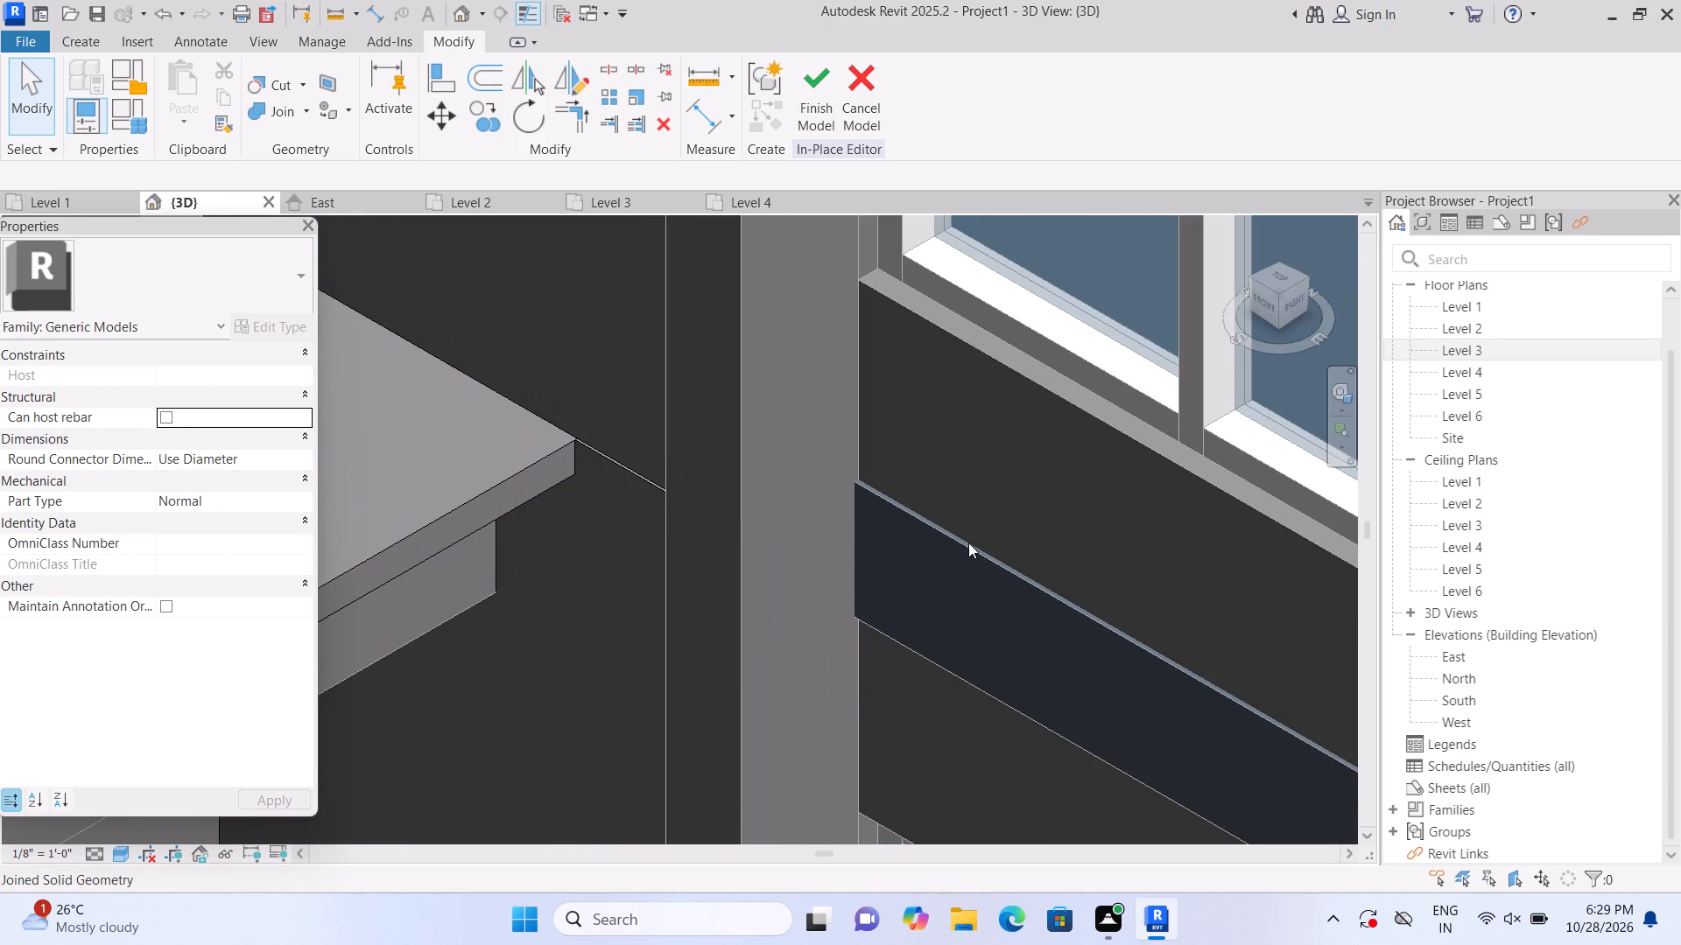
{"action": "scroll", "coordinate": [968, 542], "scroll_direction": "down", "scroll_amount": 12}
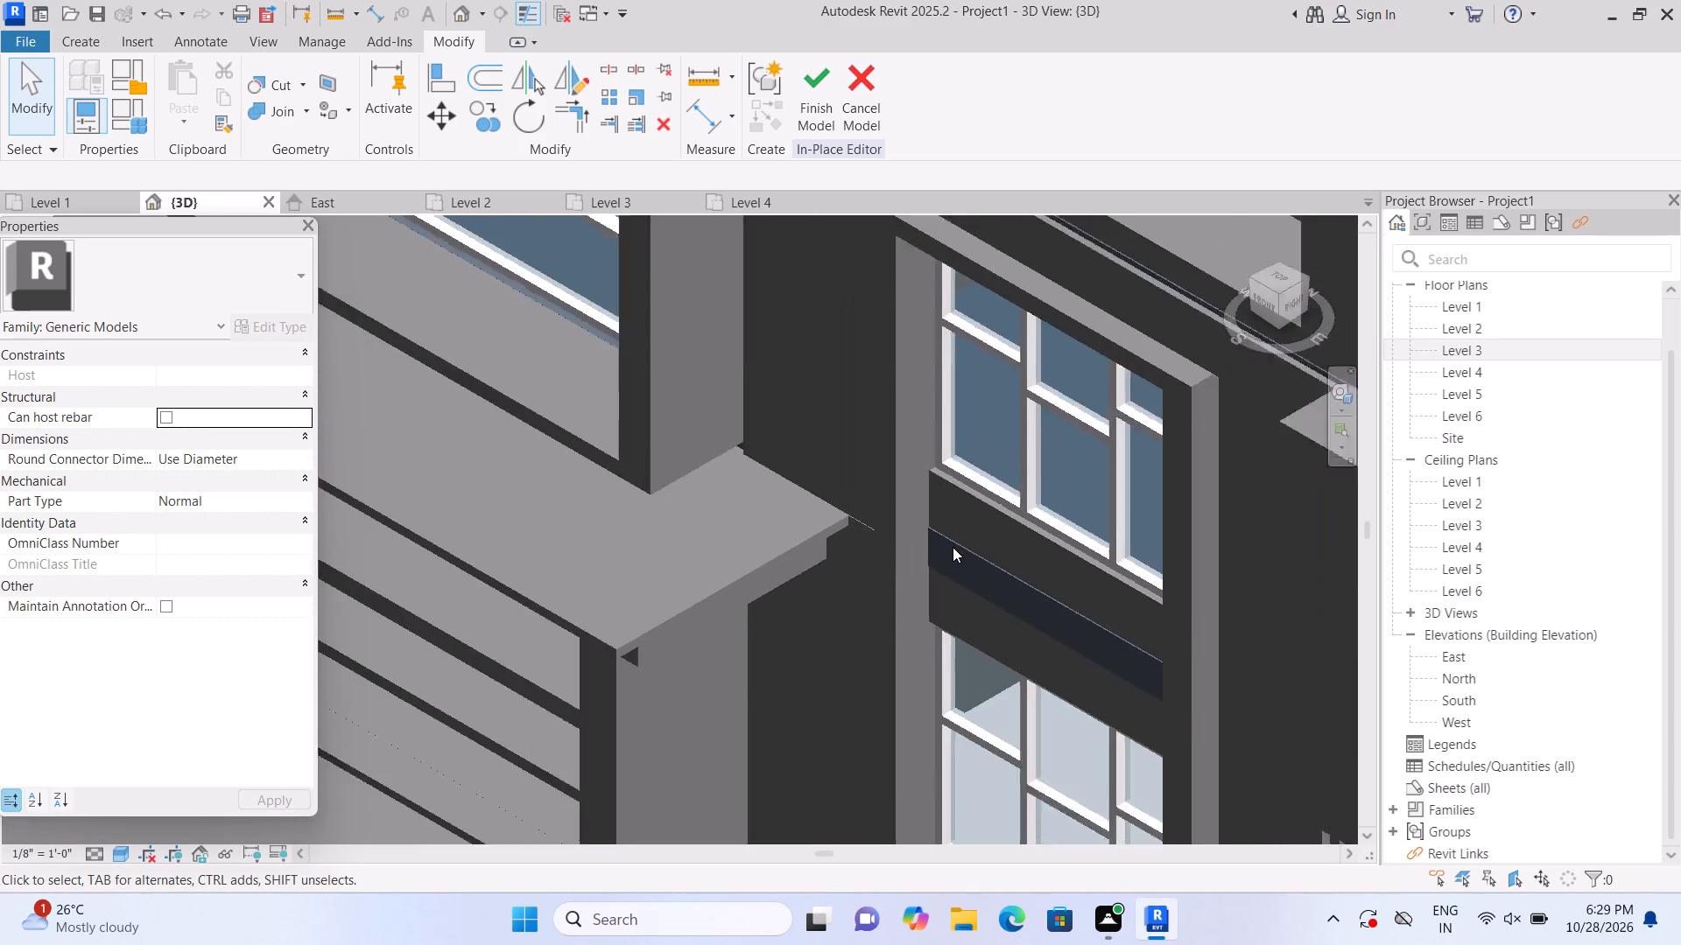
{"action": "scroll", "coordinate": [953, 547], "scroll_direction": "down", "scroll_amount": 1}
{"action": "middle_click_drag", "start_coordinate": [897, 633], "coordinate": [608, 566]}
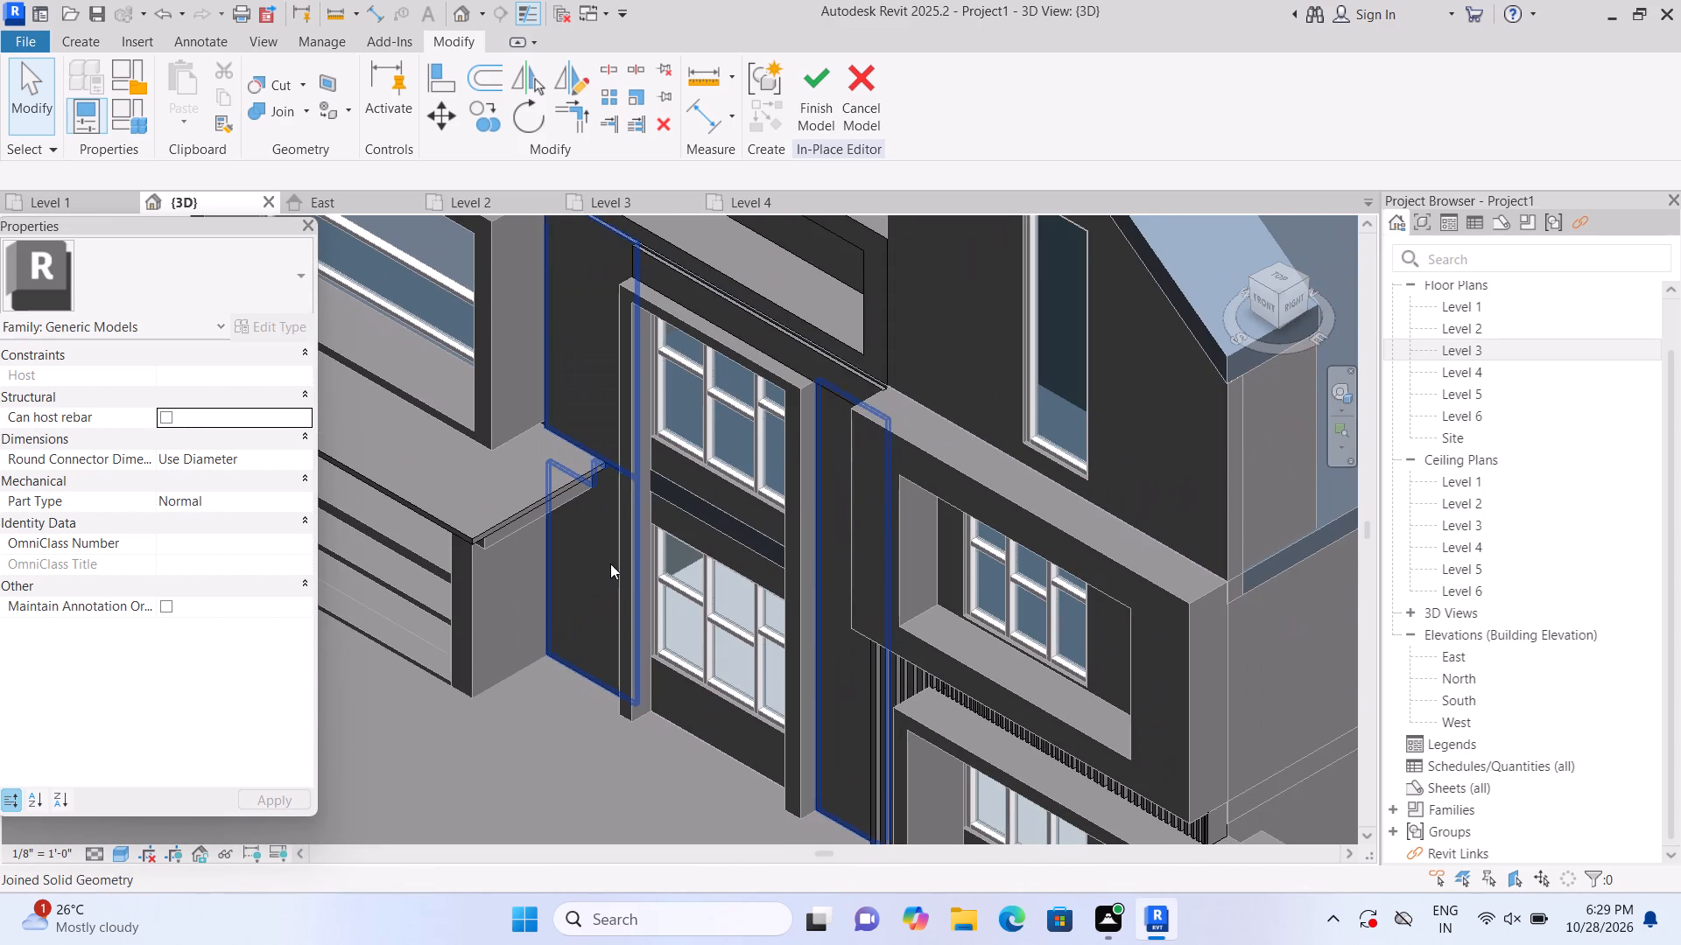
Delete the horizontal strip extrusion covering the blue band above the central upper window frame.
{"action": "scroll", "coordinate": [728, 314], "scroll_direction": "up", "scroll_amount": 1}
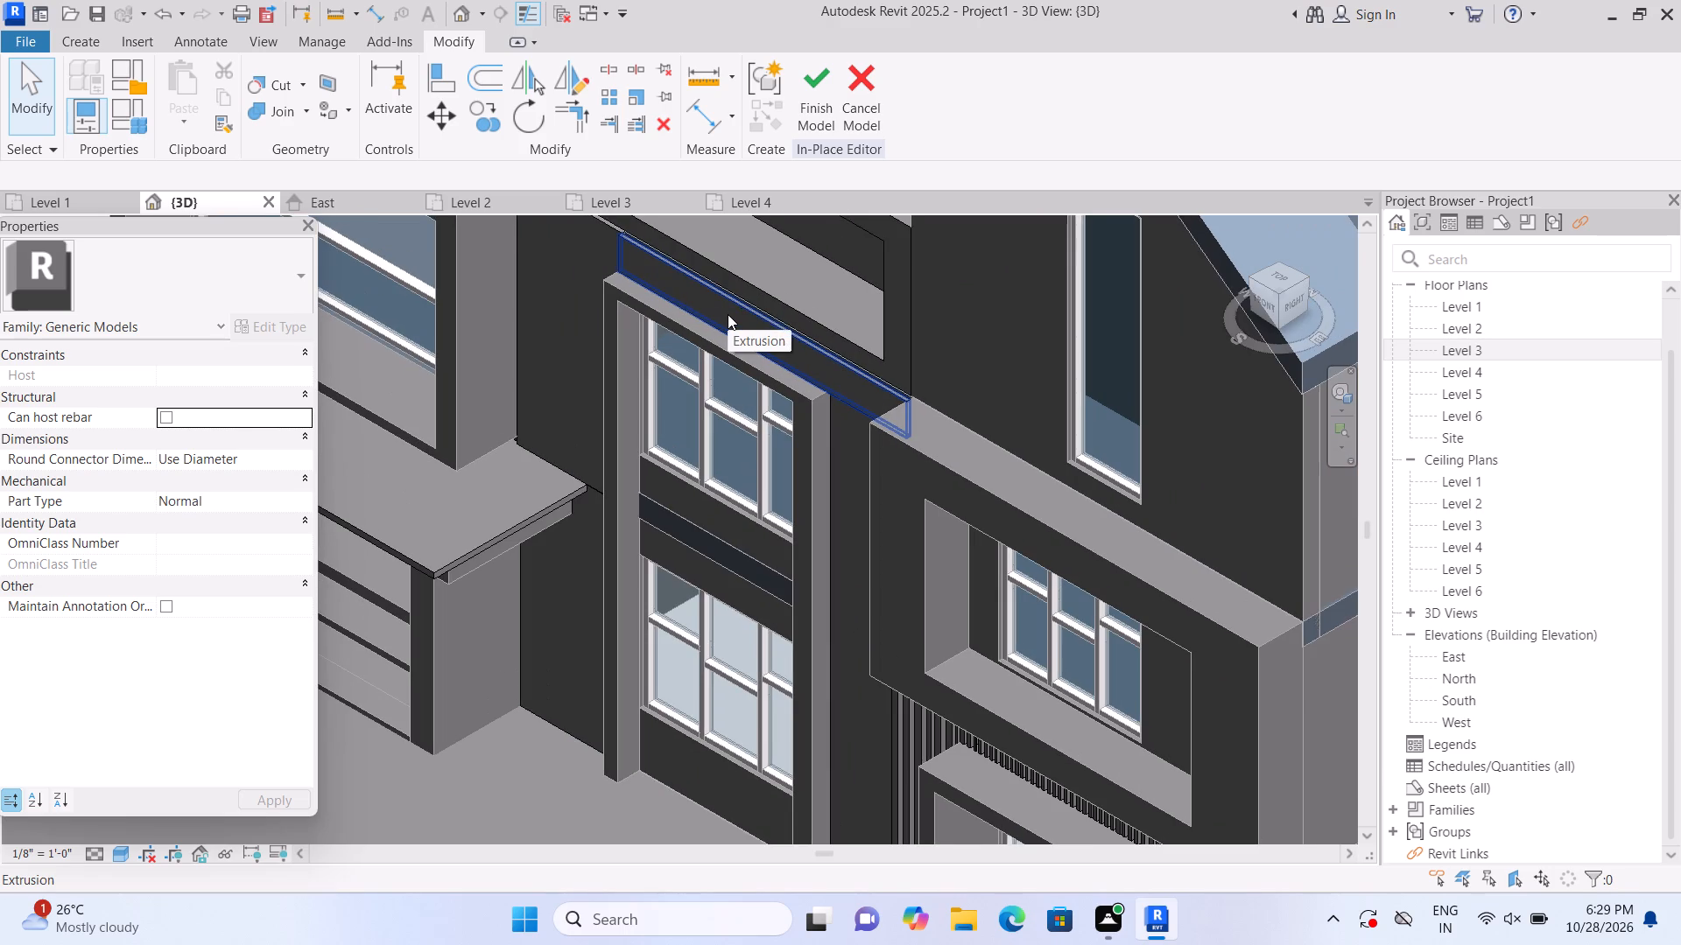
{"action": "left_click", "coordinate": [728, 314]}
{"action": "key", "text": "Delete"}
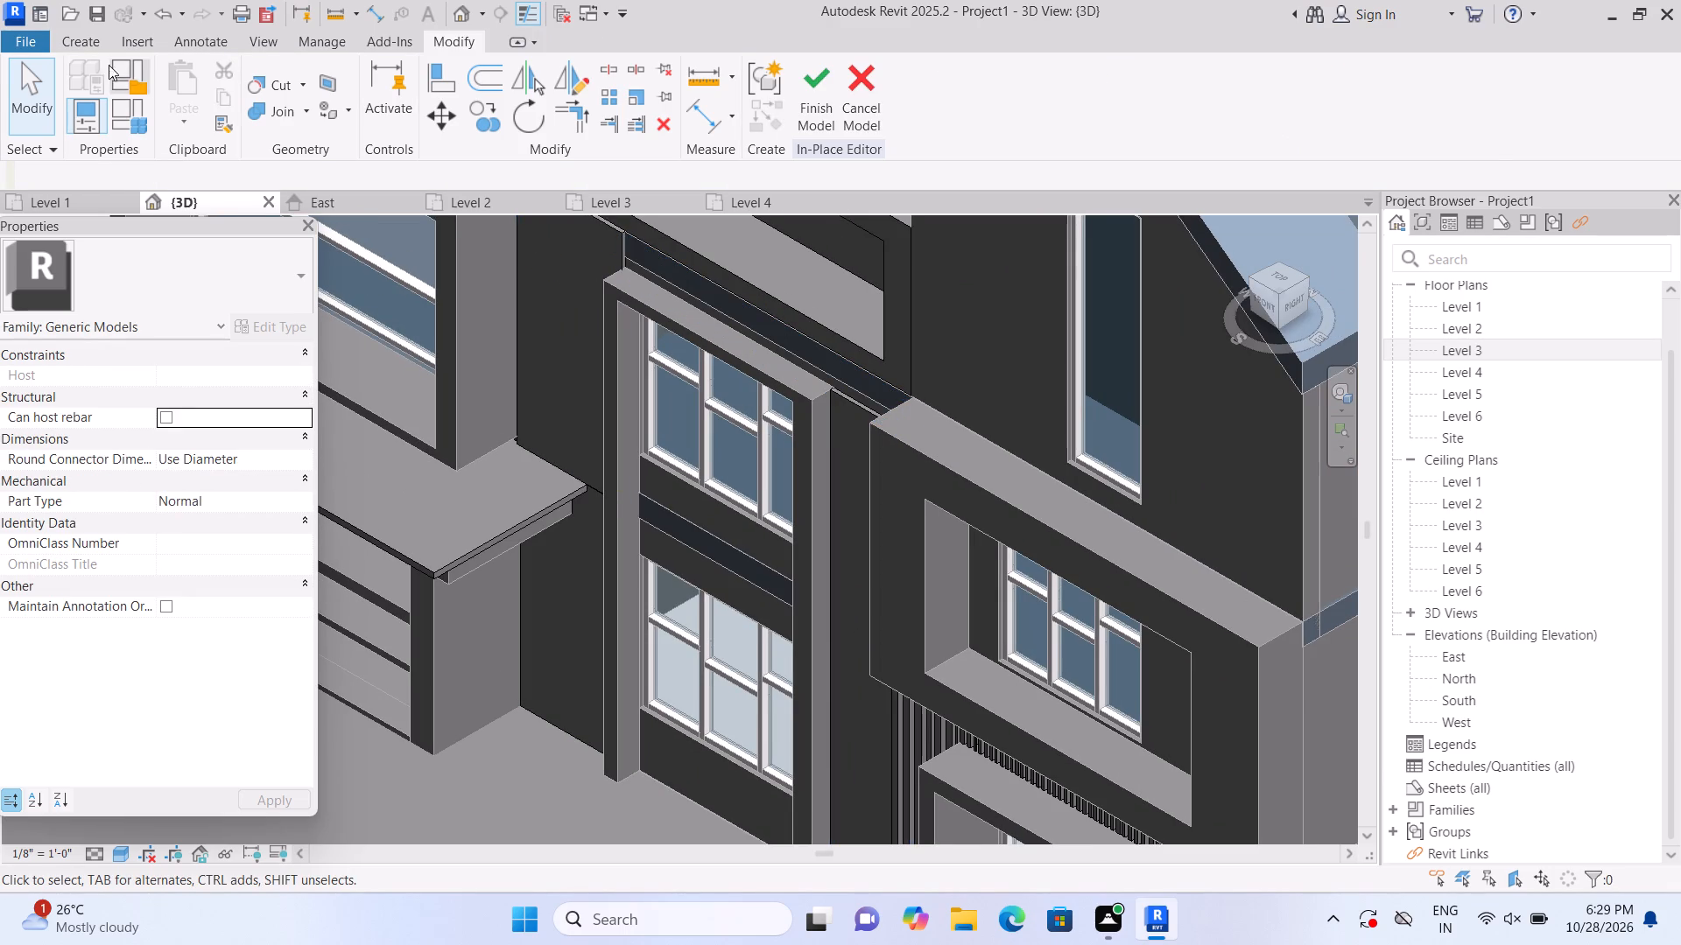
Start a new solid extrusion and set its work plane to the roof's front face above the central upper window frame.
{"action": "left_click", "coordinate": [89, 40]}
{"action": "left_click", "coordinate": [184, 89]}
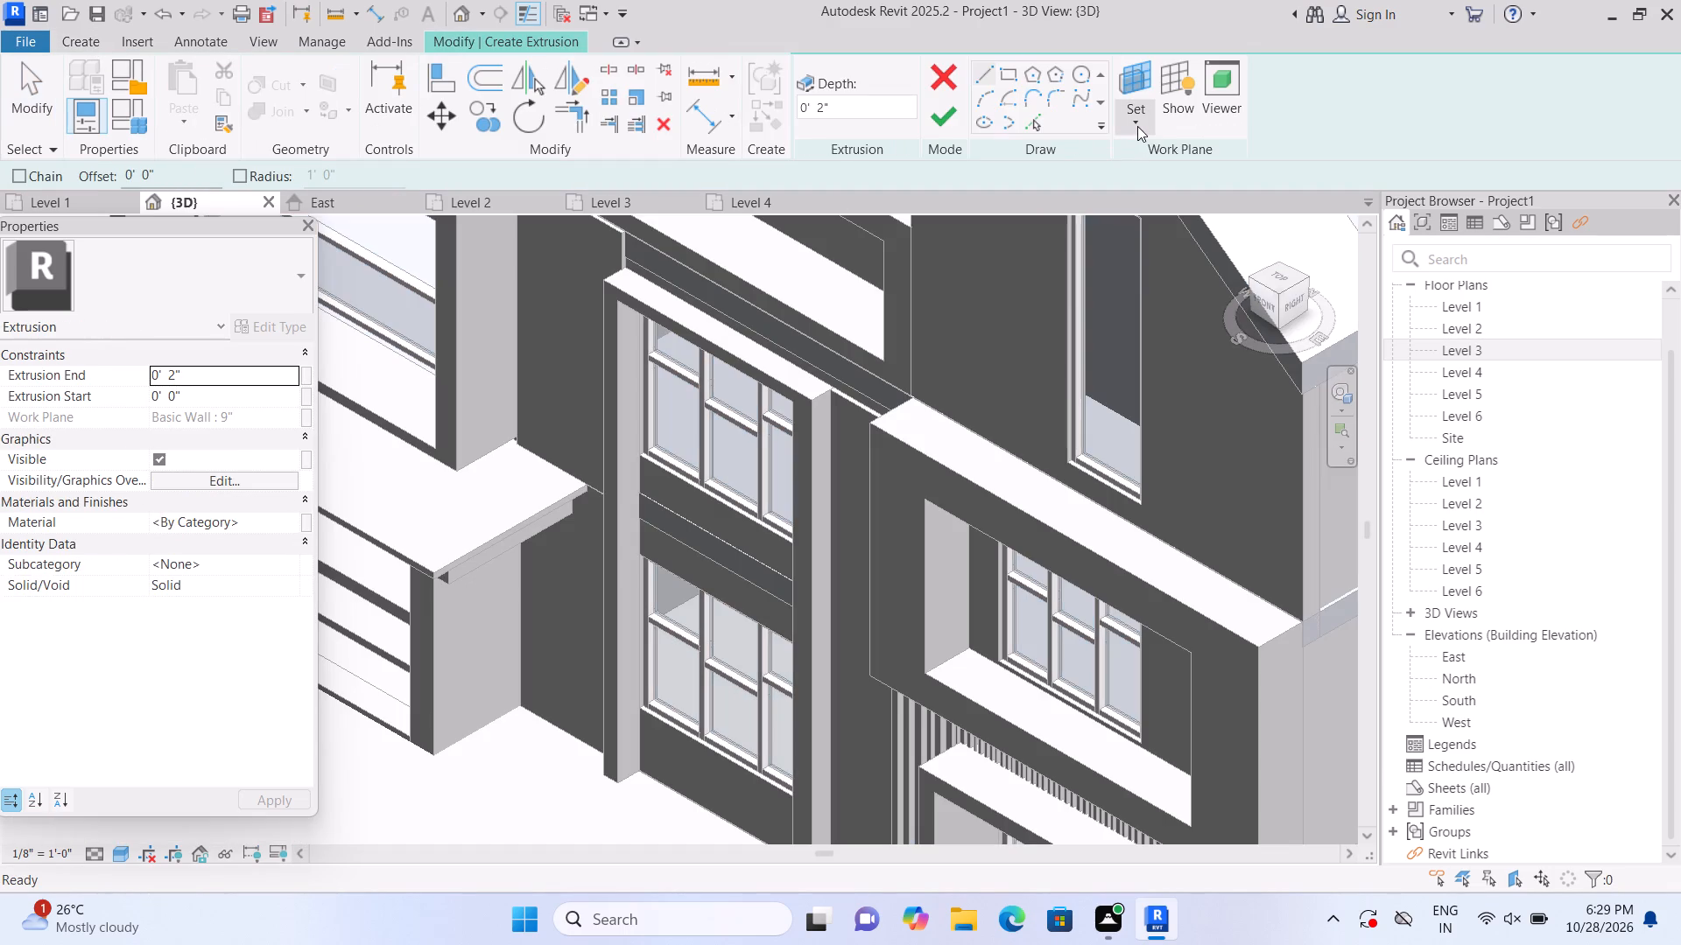
{"action": "left_click", "coordinate": [1138, 126]}
{"action": "left_click", "coordinate": [1155, 200]}
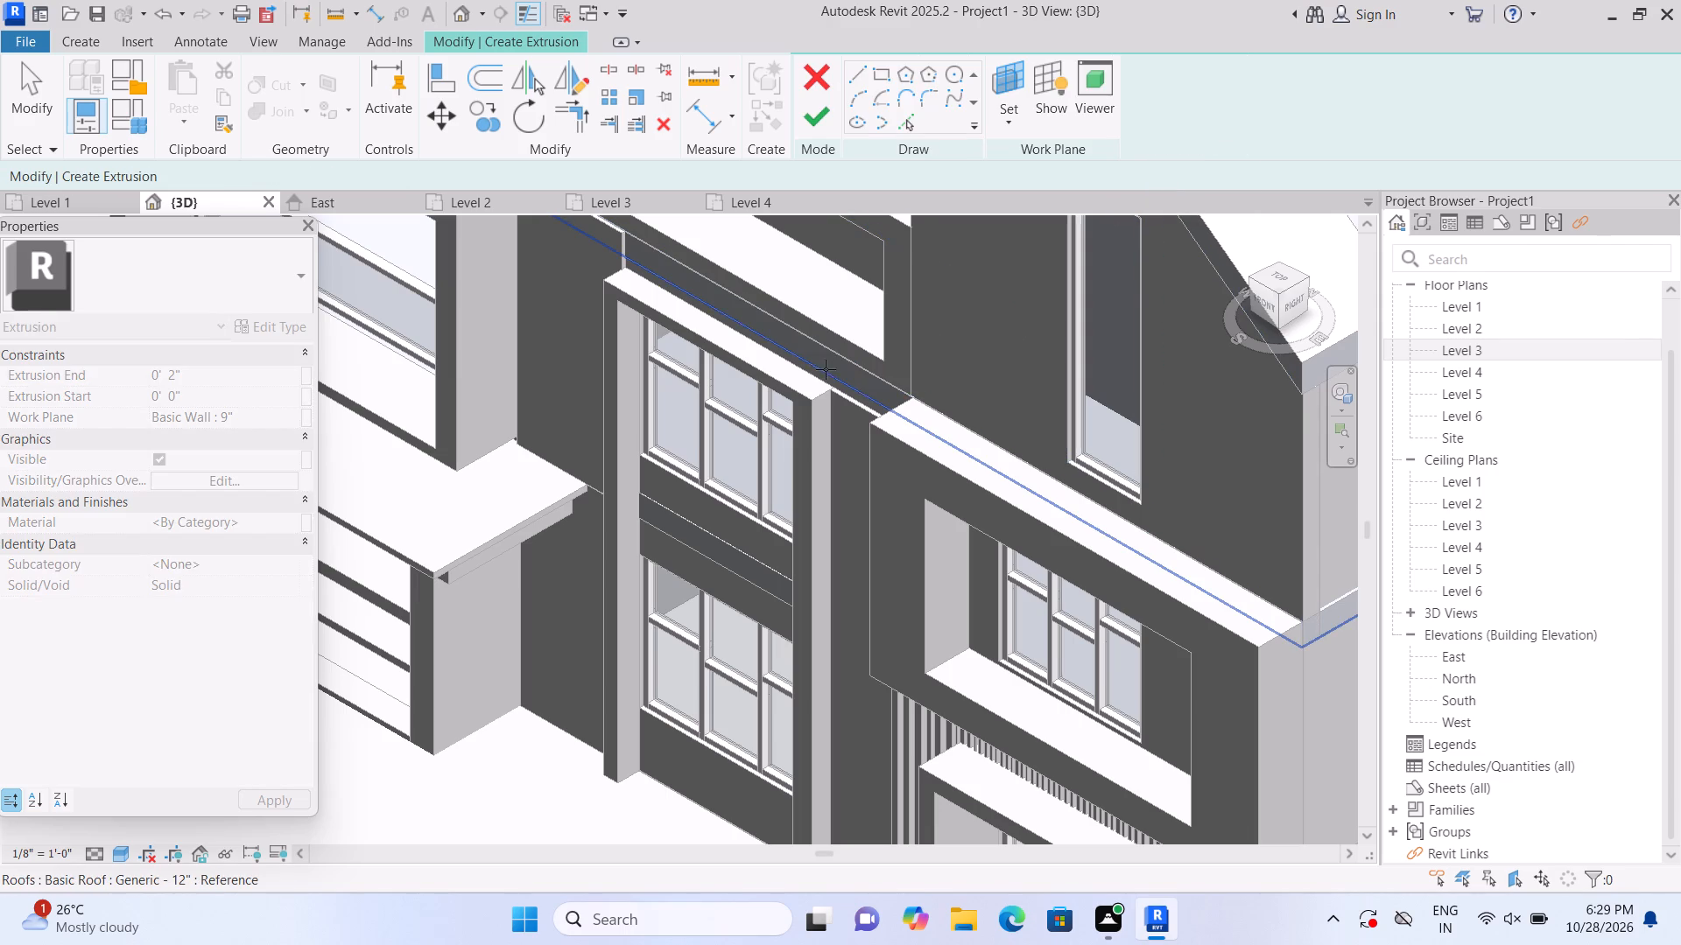
{"action": "scroll", "coordinate": [810, 369], "scroll_direction": "up", "scroll_amount": 2}
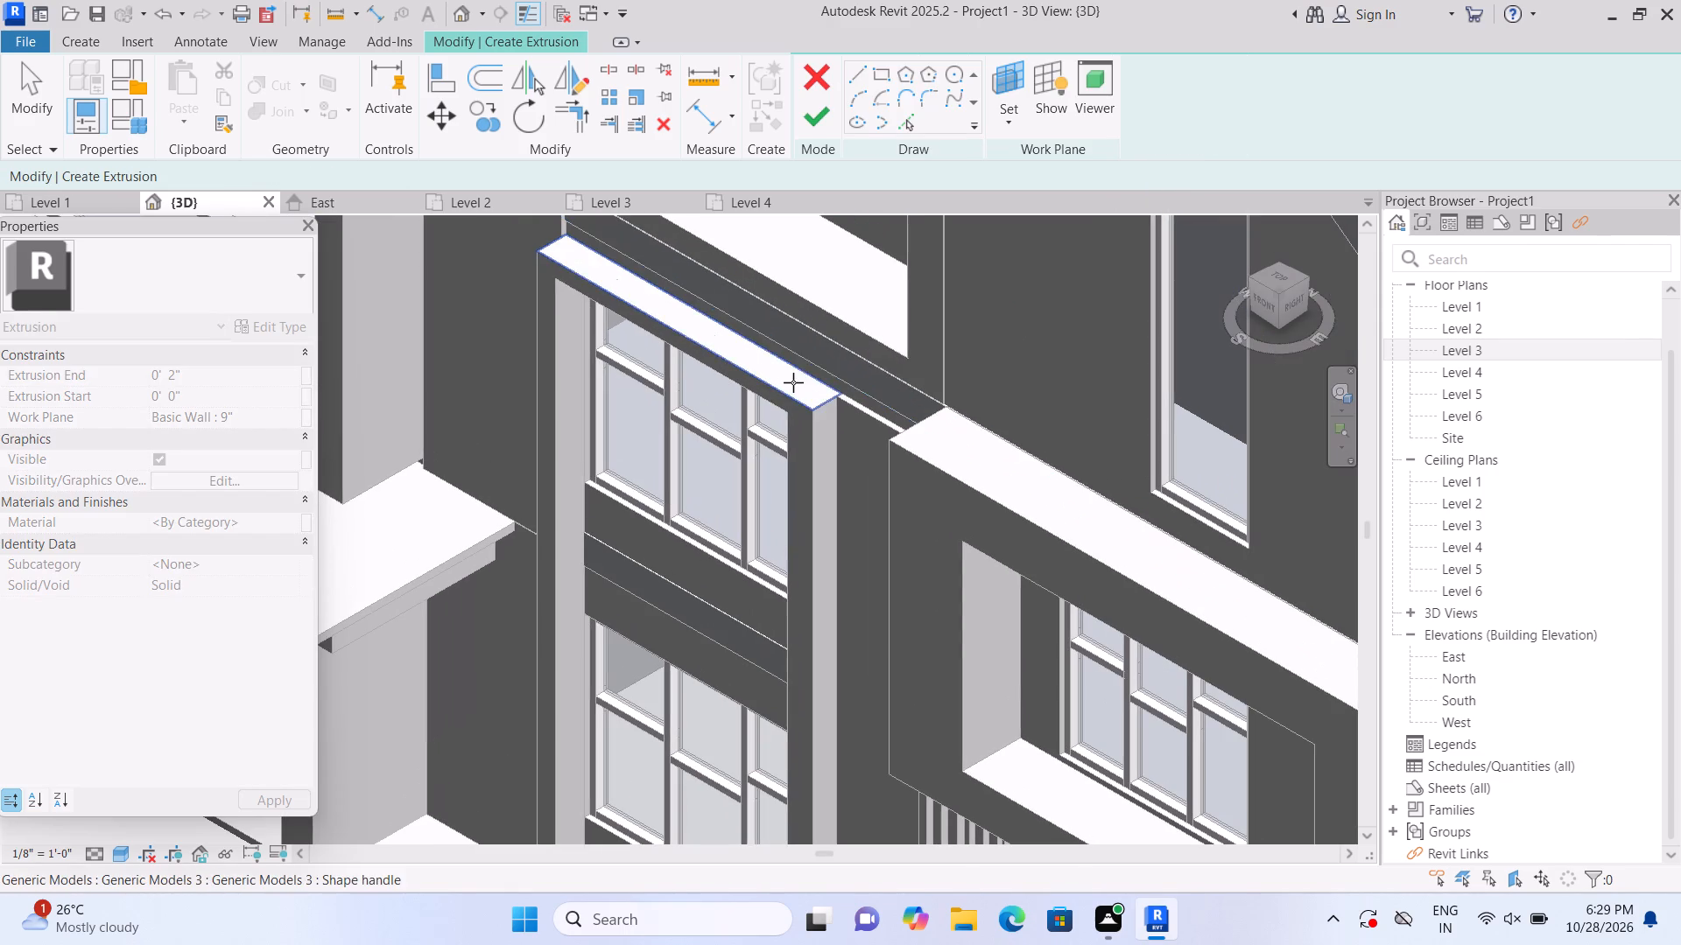
{"action": "scroll", "coordinate": [817, 346], "scroll_direction": "up", "scroll_amount": 1}
{"action": "middle_click_drag", "start_coordinate": [822, 350], "coordinate": [842, 430]}
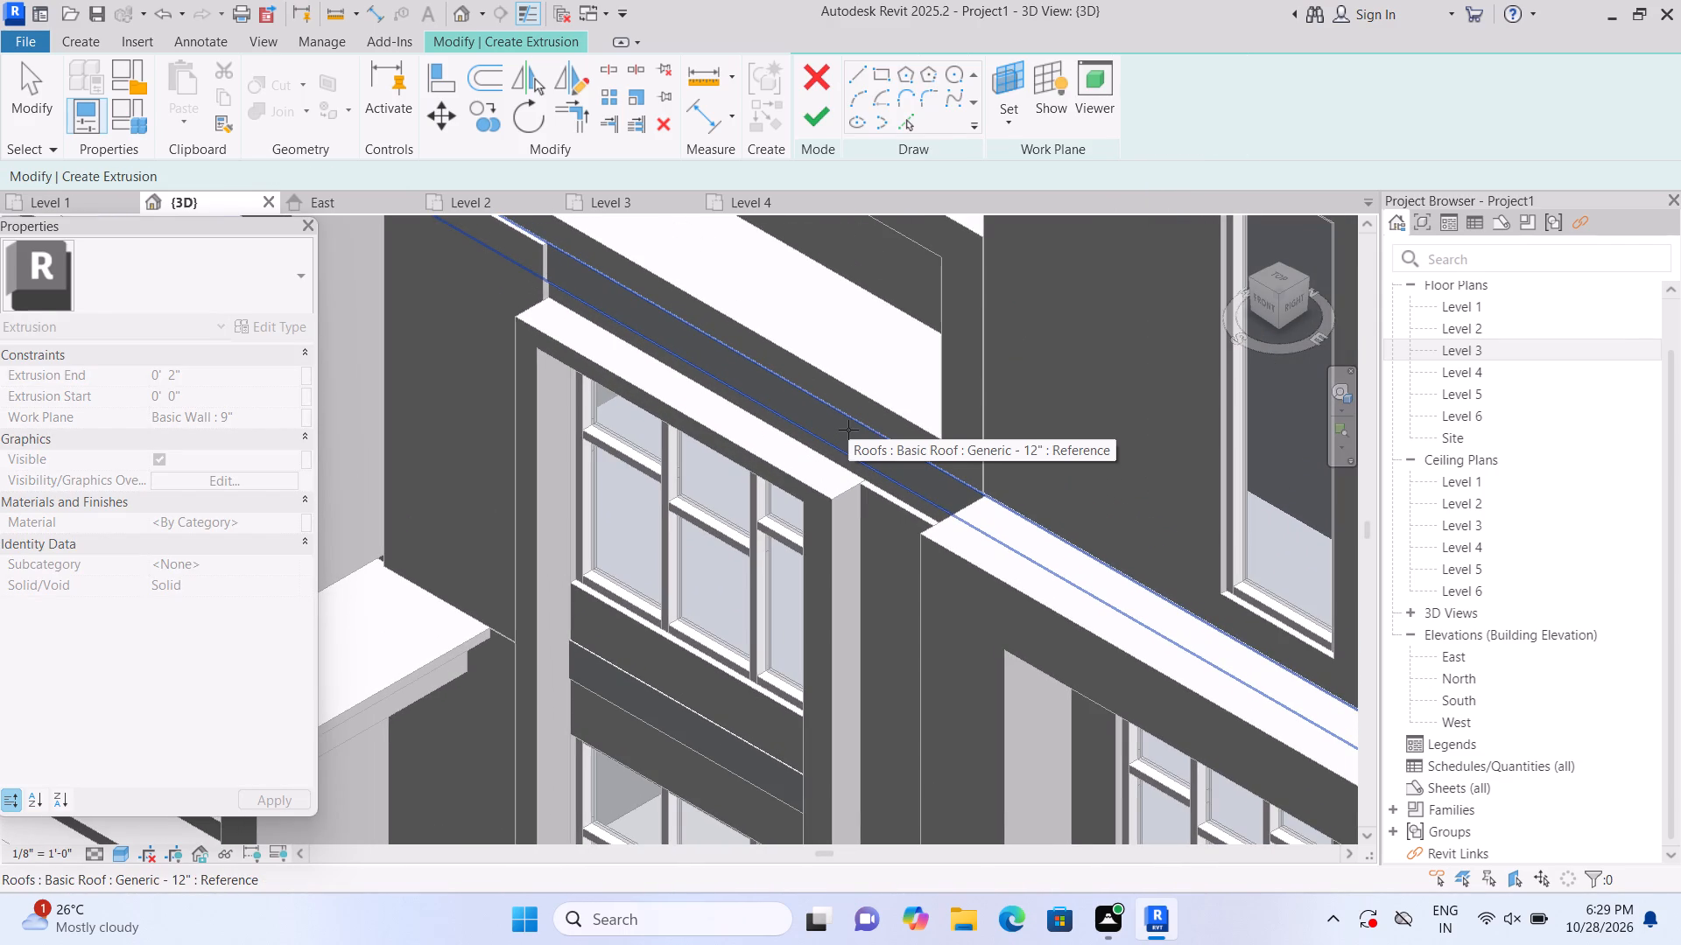
{"action": "left_click", "coordinate": [848, 430]}
Sketch a rectangle about 13' long over the roof edge band above the central upper window frame and extrude it 2".
{"action": "left_click", "coordinate": [1010, 70]}
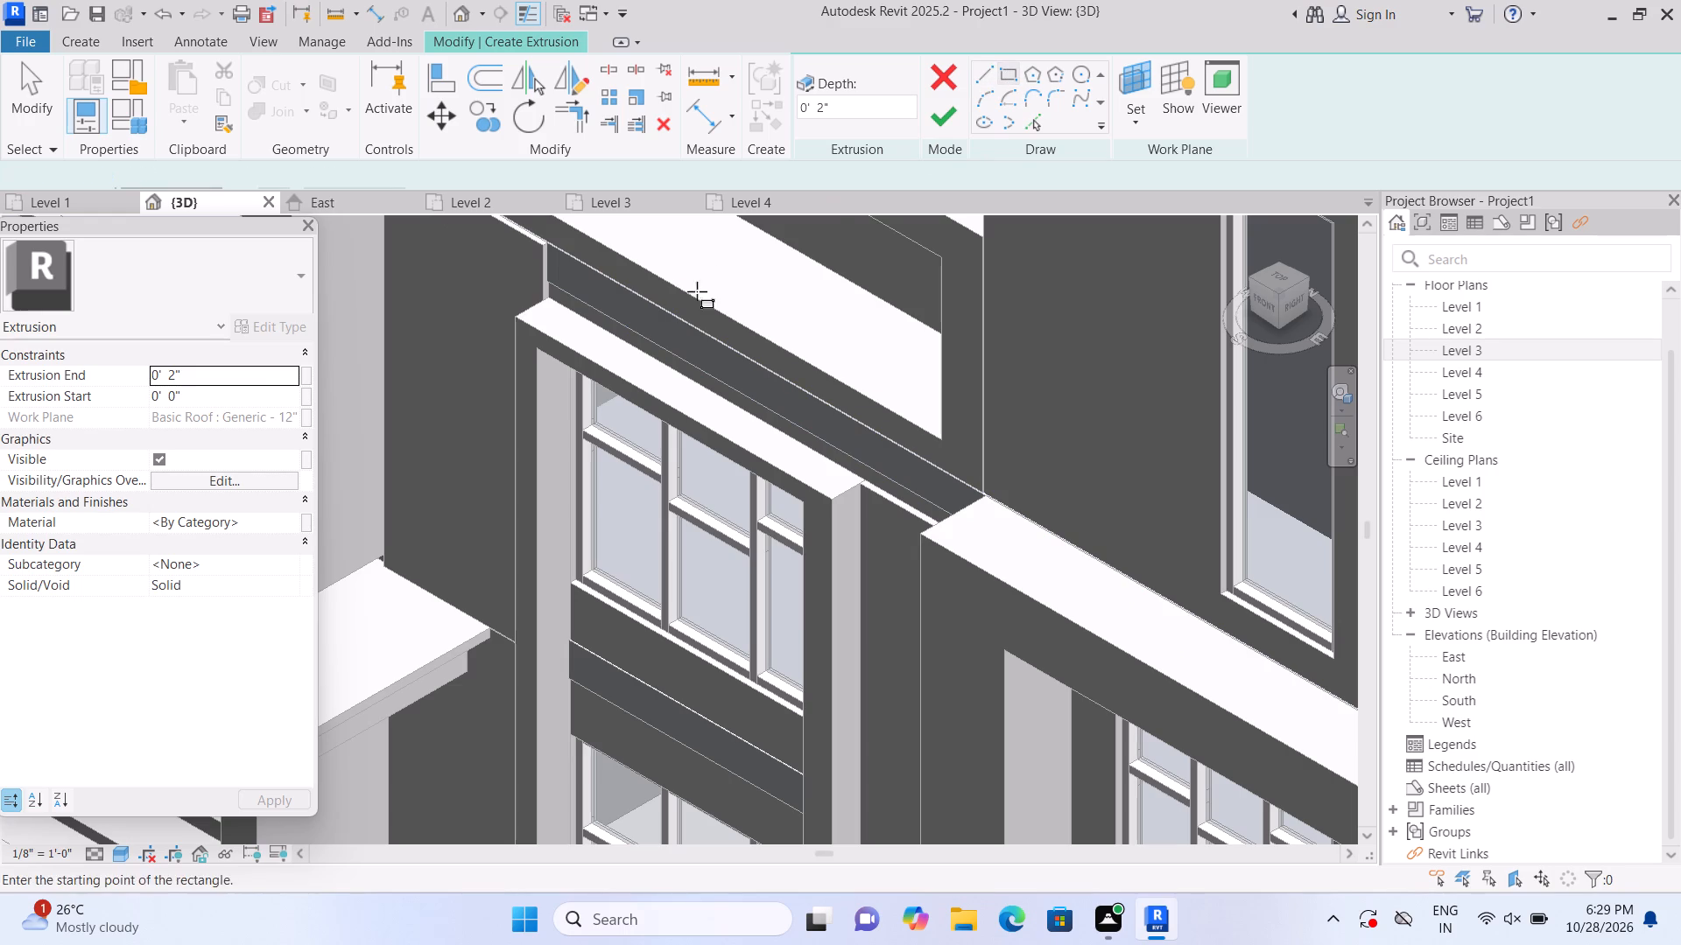
{"action": "scroll", "coordinate": [613, 290], "scroll_direction": "up", "scroll_amount": 6}
{"action": "middle_click_drag", "start_coordinate": [556, 251], "coordinate": [623, 340]}
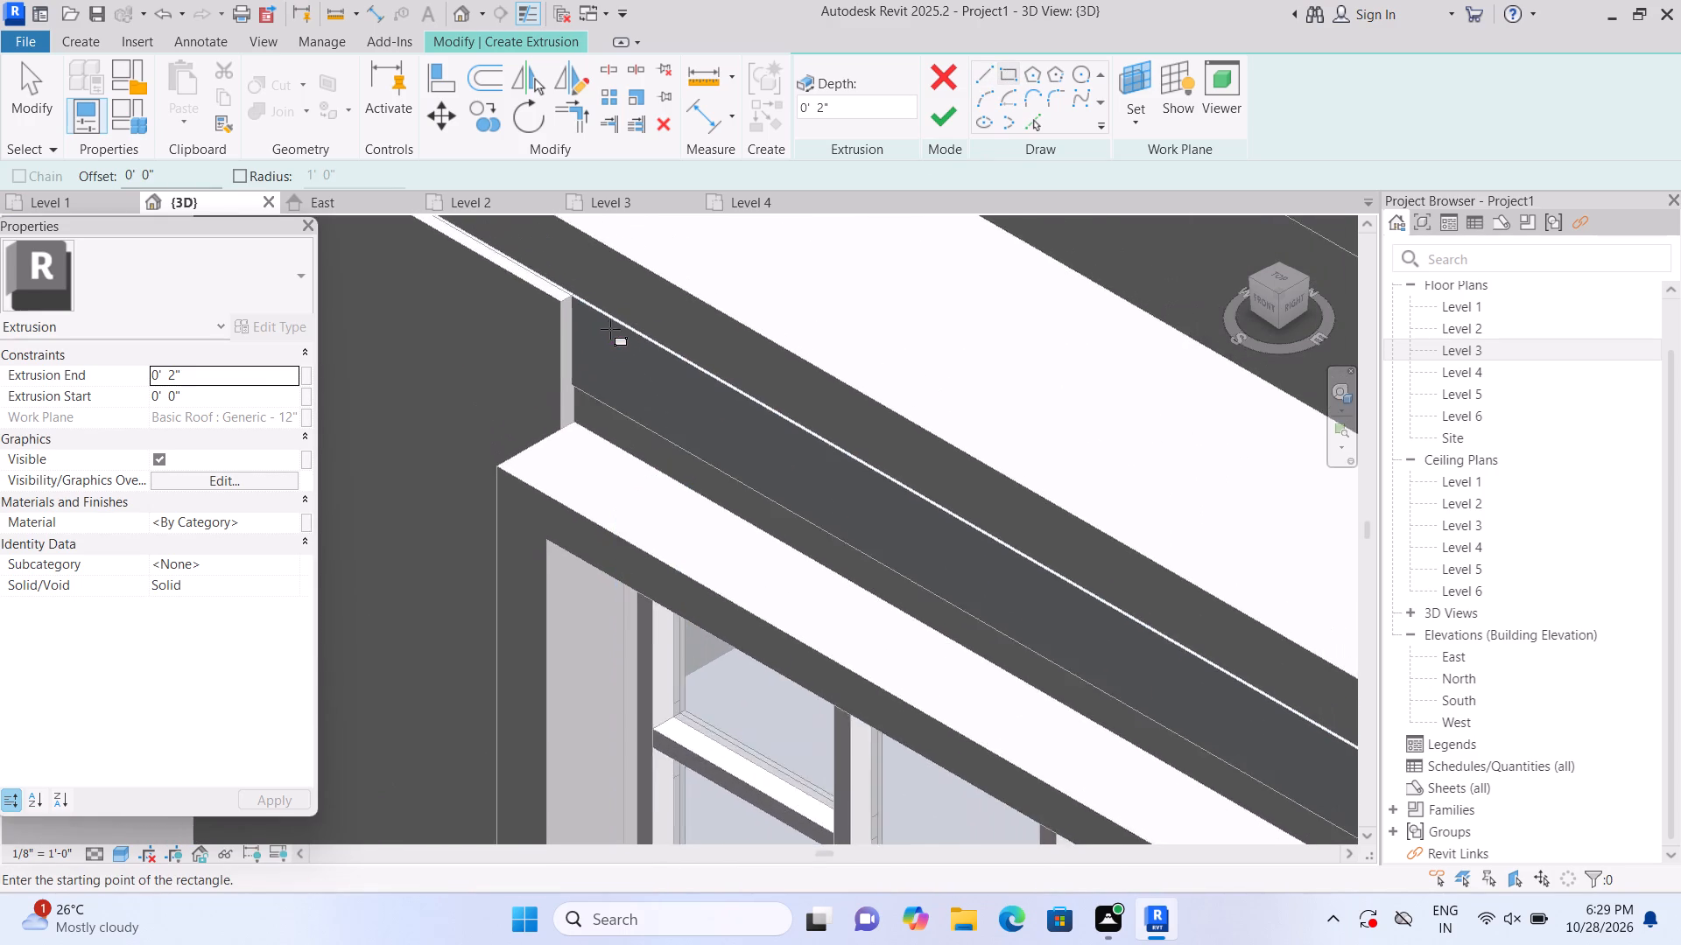
{"action": "scroll", "coordinate": [608, 329], "scroll_direction": "up", "scroll_amount": 2}
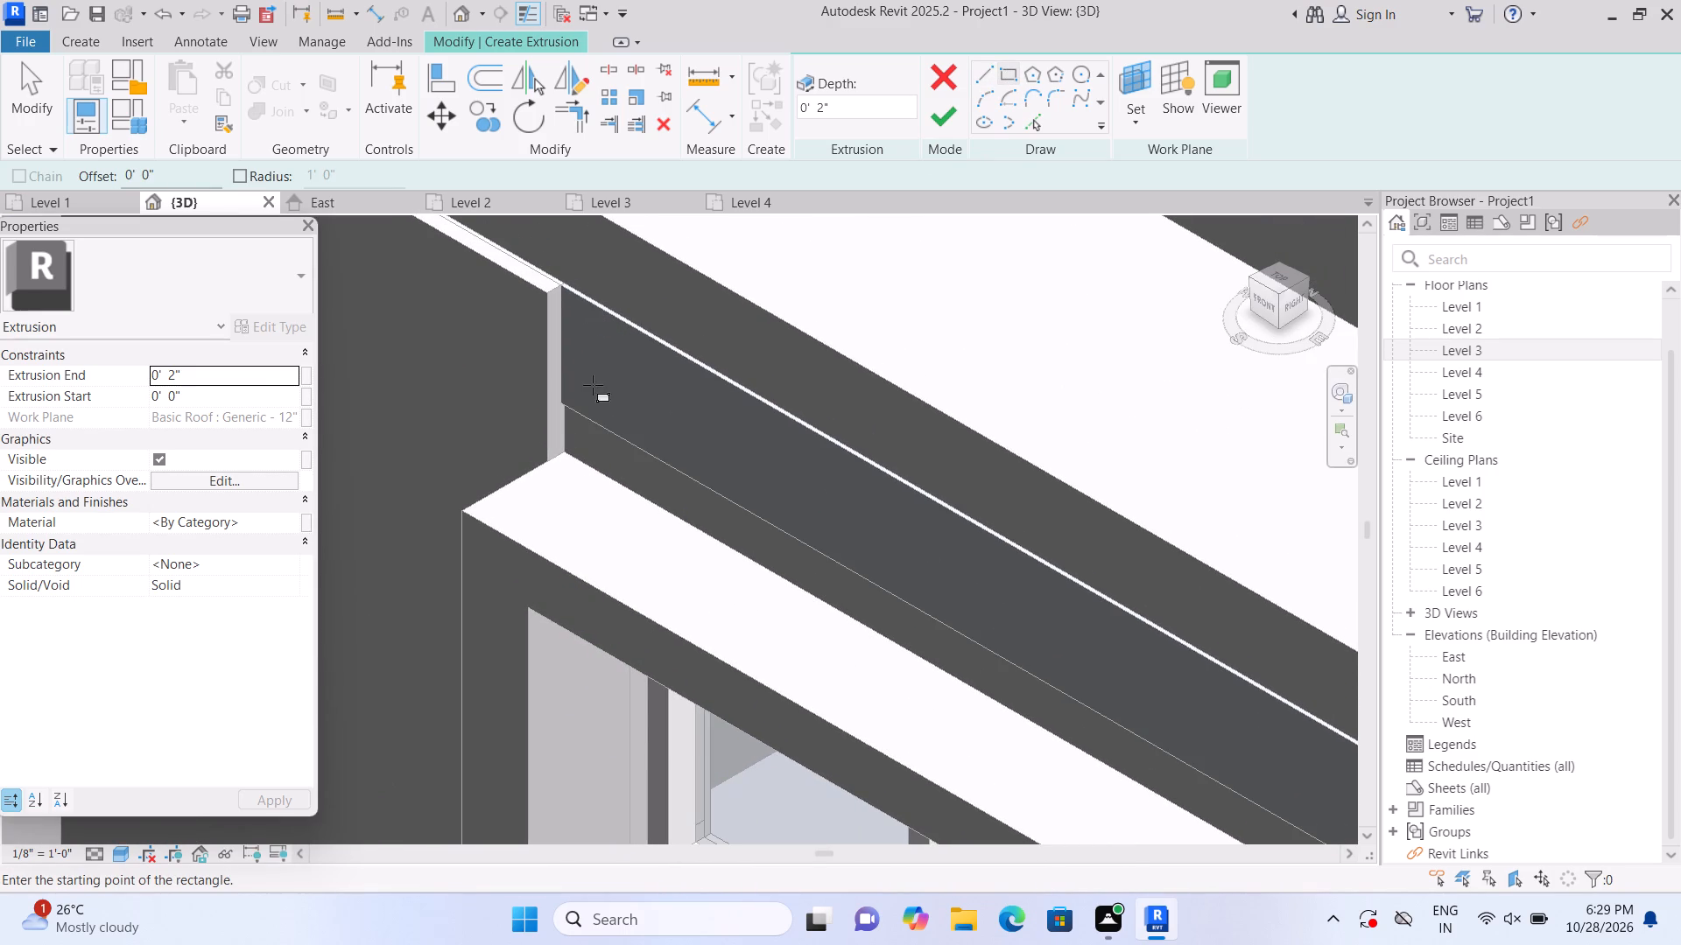
{"action": "scroll", "coordinate": [601, 424], "scroll_direction": "up", "scroll_amount": 2}
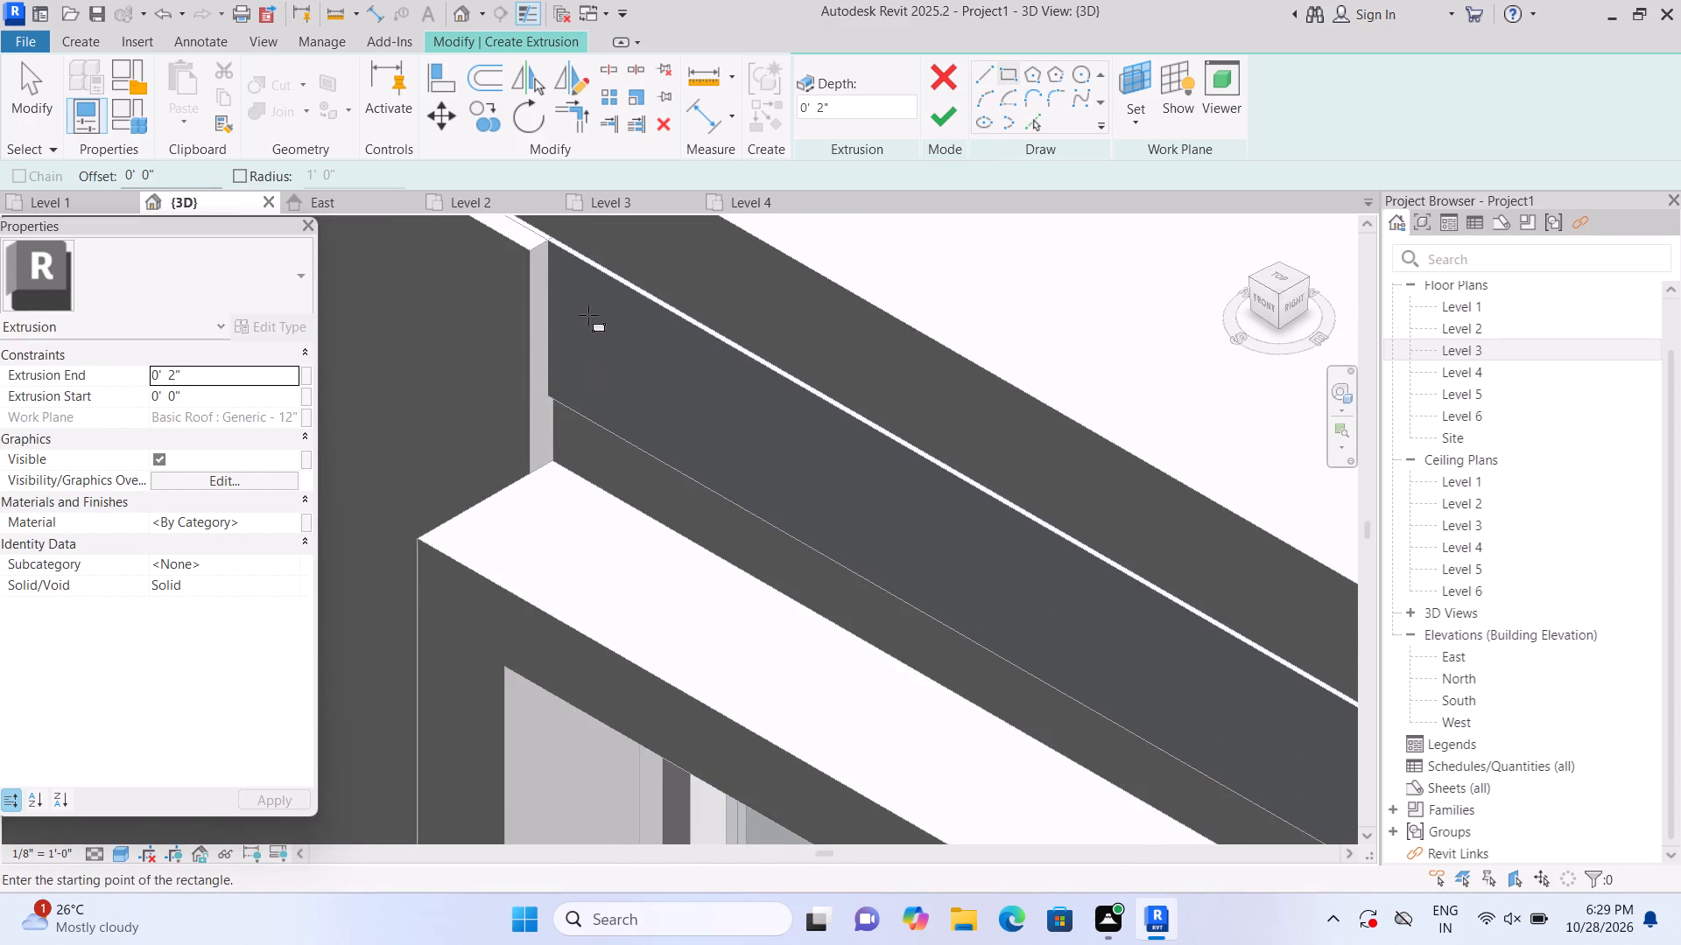
{"action": "left_click", "coordinate": [552, 239]}
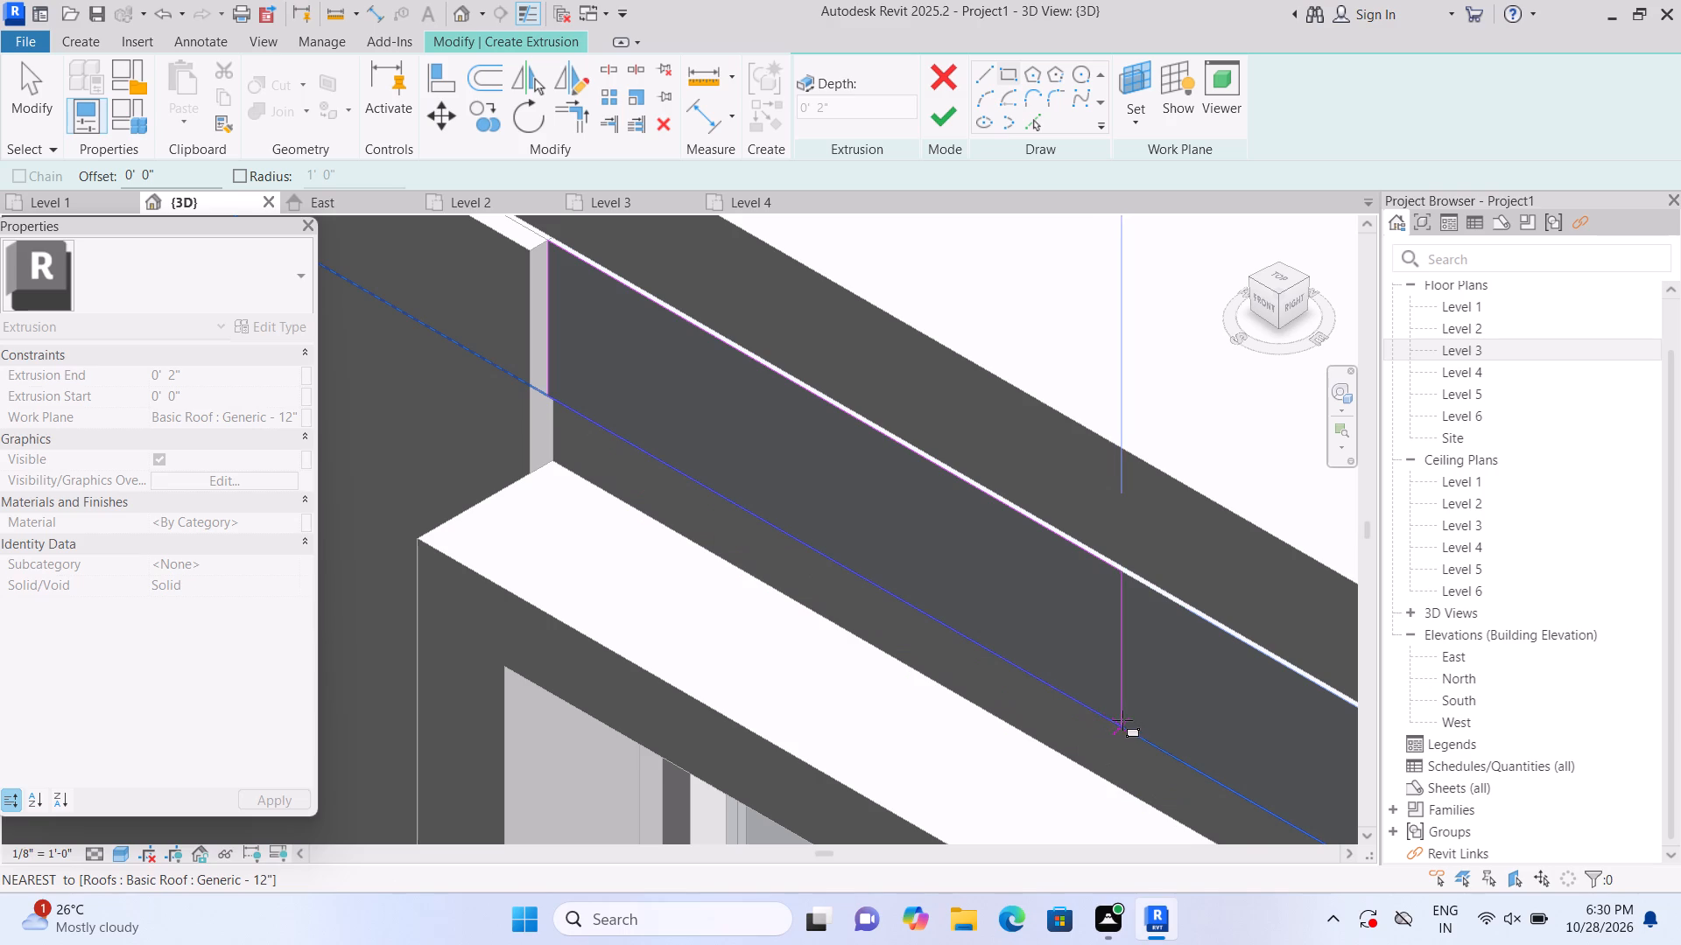
{"action": "middle_click_drag", "start_coordinate": [1122, 720], "coordinate": [819, 440]}
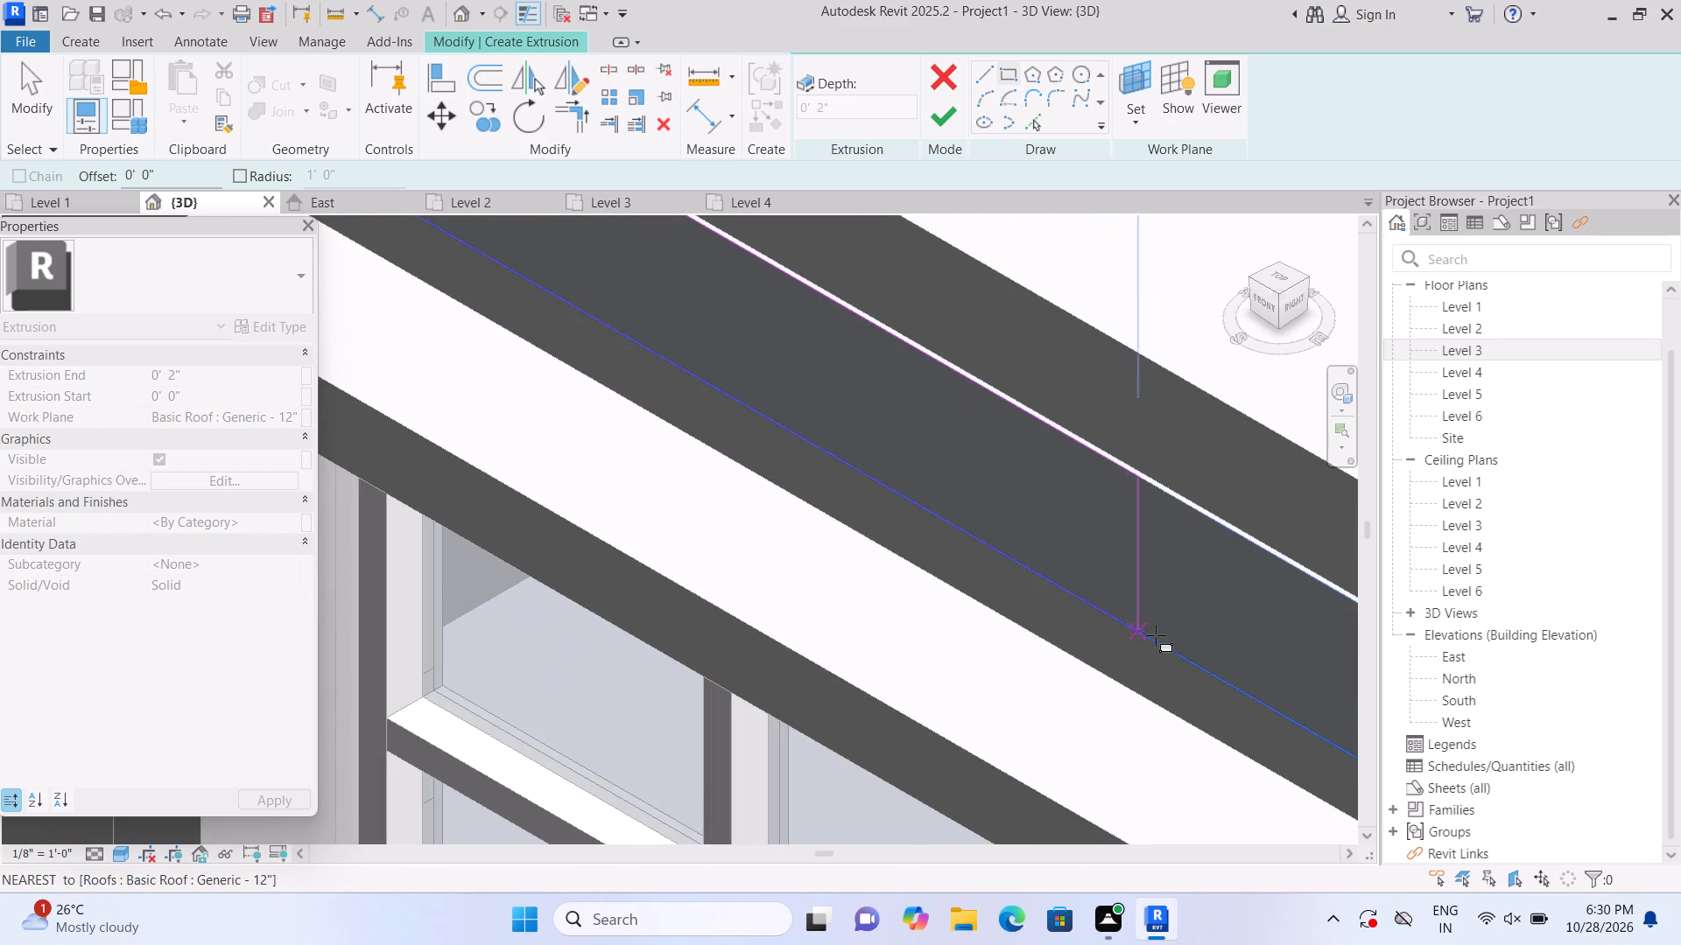
{"action": "middle_click_drag", "start_coordinate": [1167, 639], "coordinate": [740, 319]}
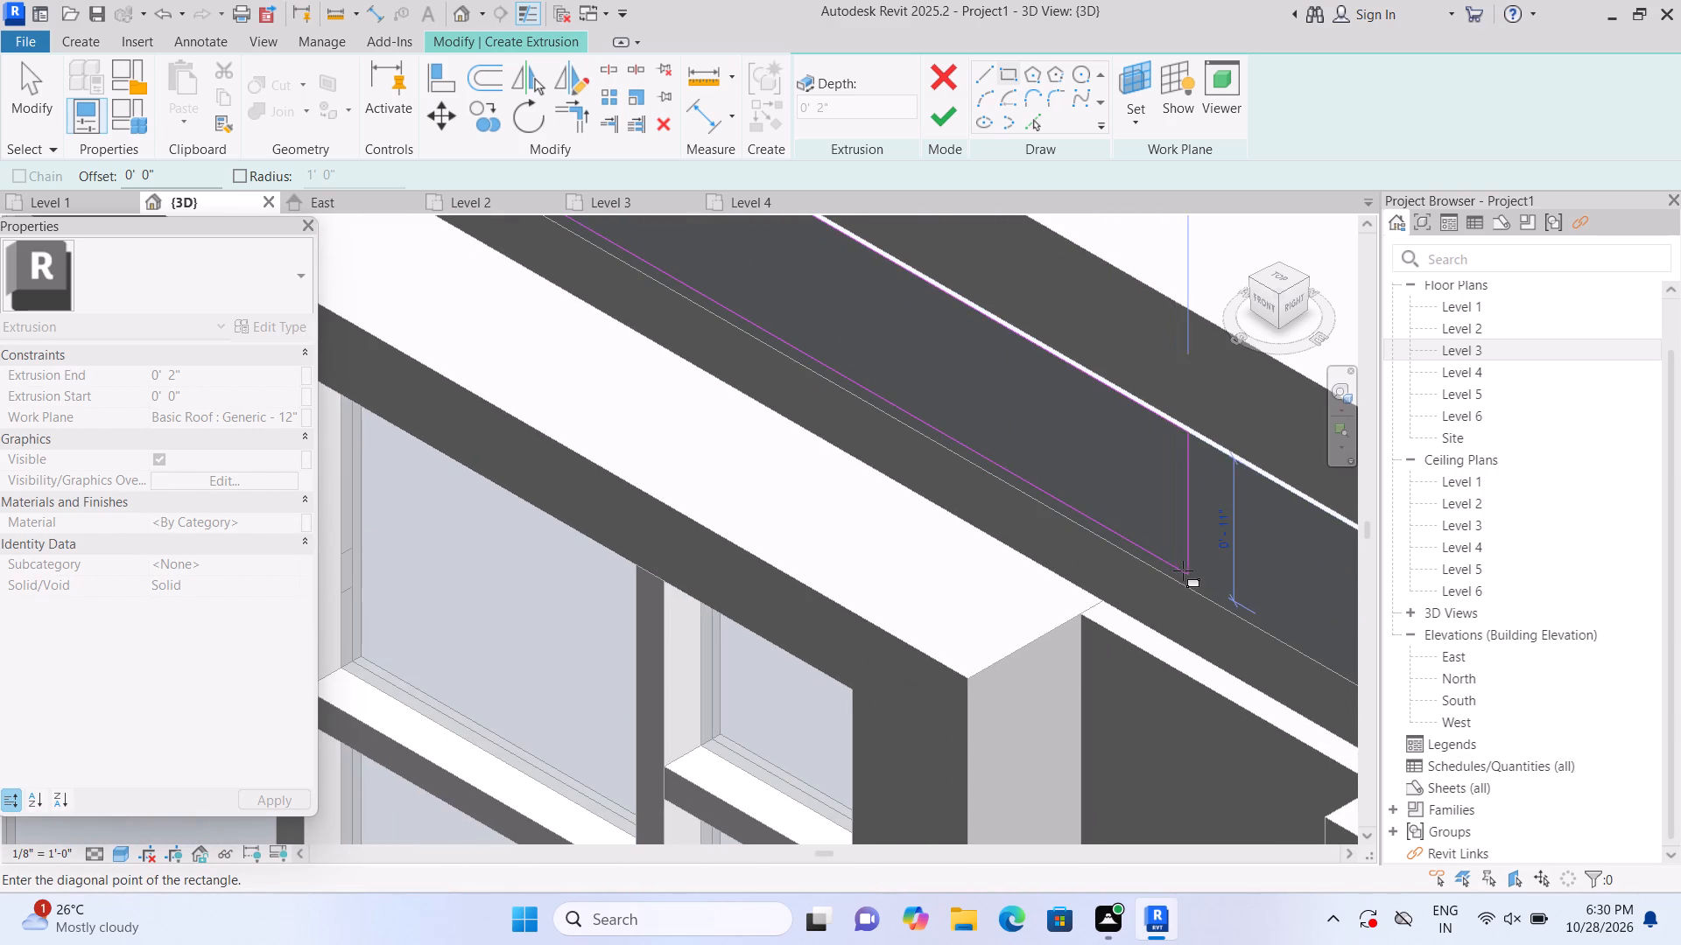
{"action": "middle_click_drag", "start_coordinate": [1164, 555], "coordinate": [980, 405]}
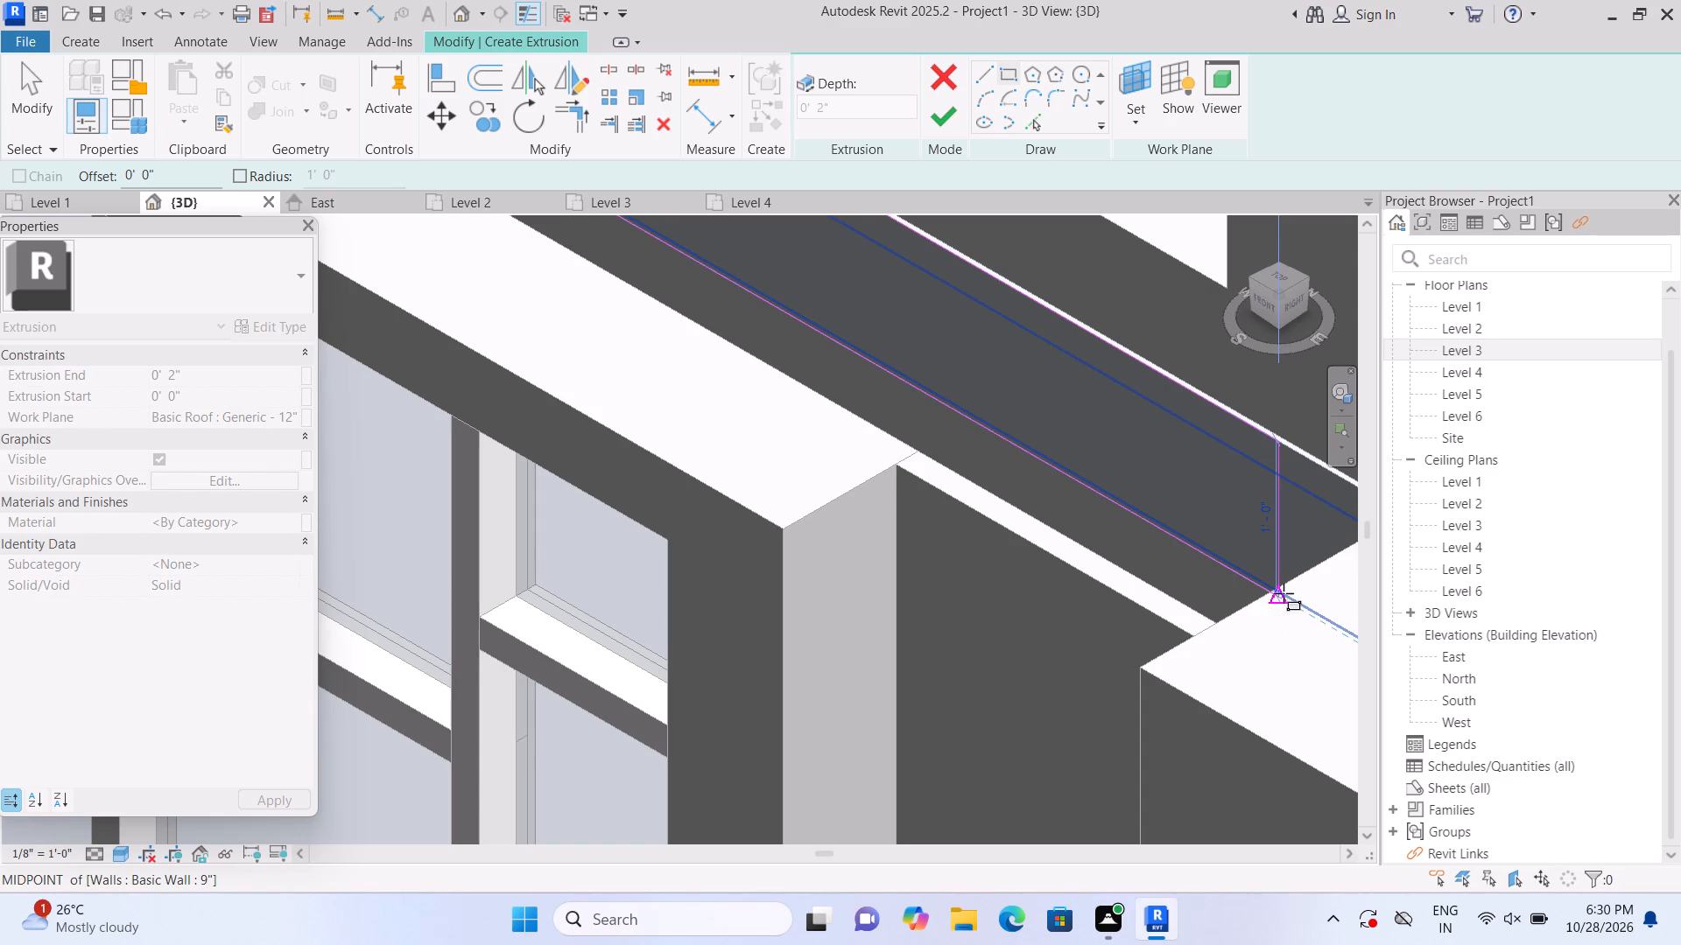
{"action": "middle_click_drag", "start_coordinate": [1263, 565], "coordinate": [1298, 584], "text": "shift"}
{"action": "scroll", "coordinate": [1295, 584], "scroll_direction": "down", "scroll_amount": 2}
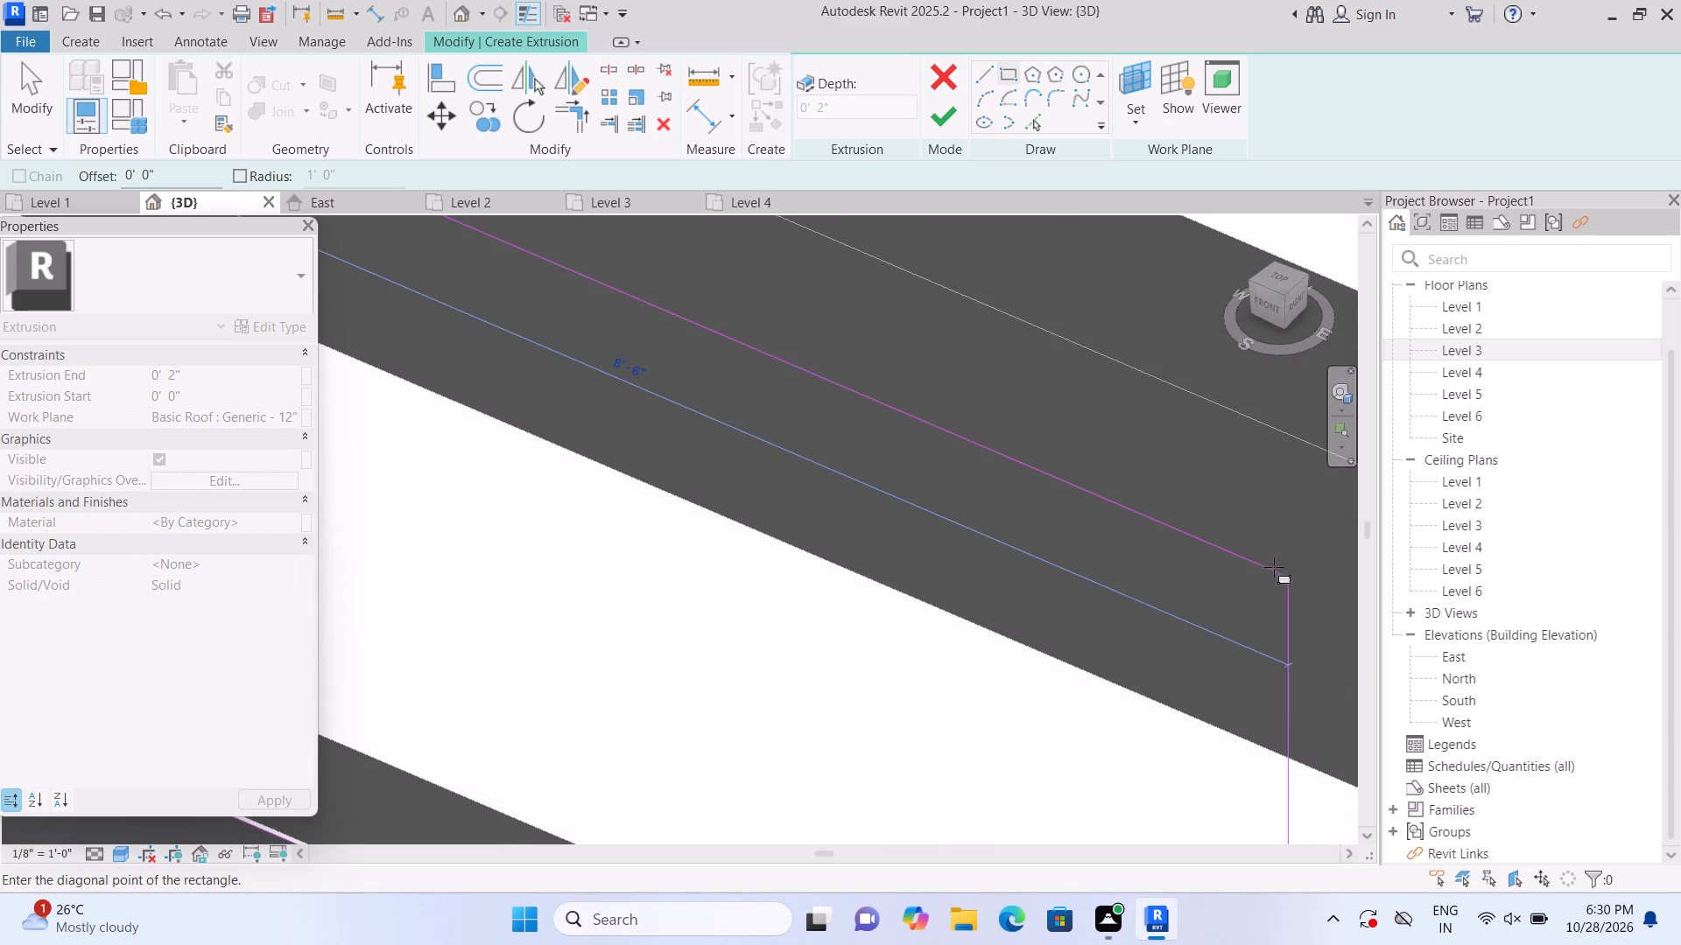
{"action": "scroll", "coordinate": [1274, 567], "scroll_direction": "down", "scroll_amount": 7}
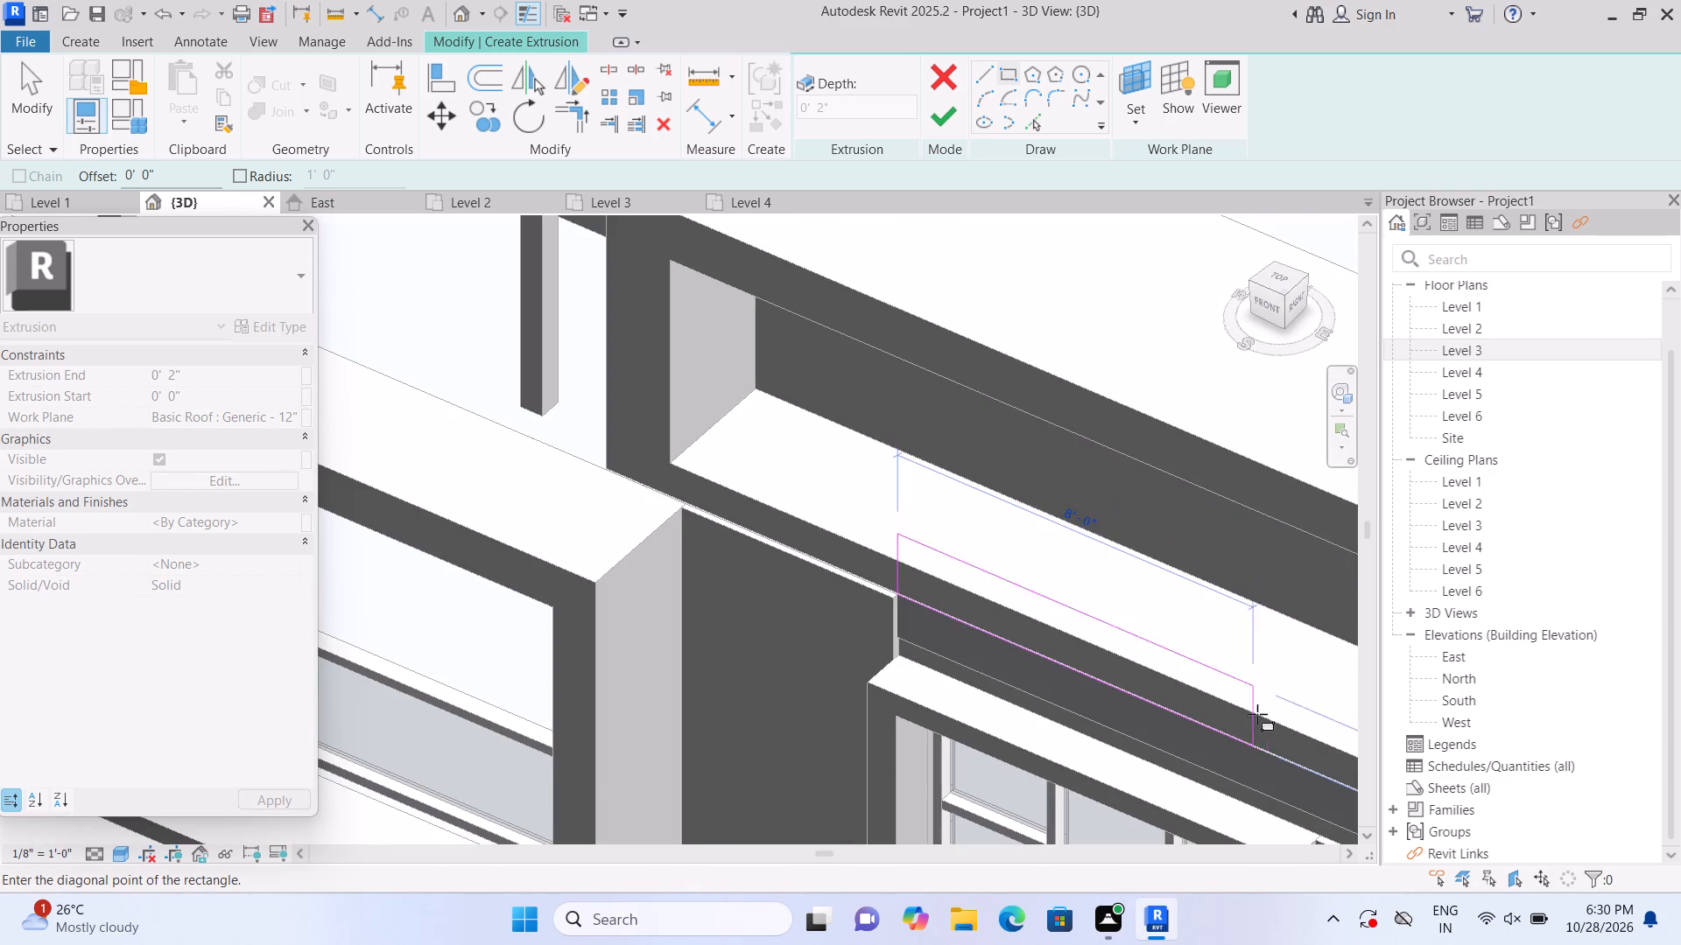
{"action": "middle_click_drag", "start_coordinate": [1248, 737], "coordinate": [973, 500]}
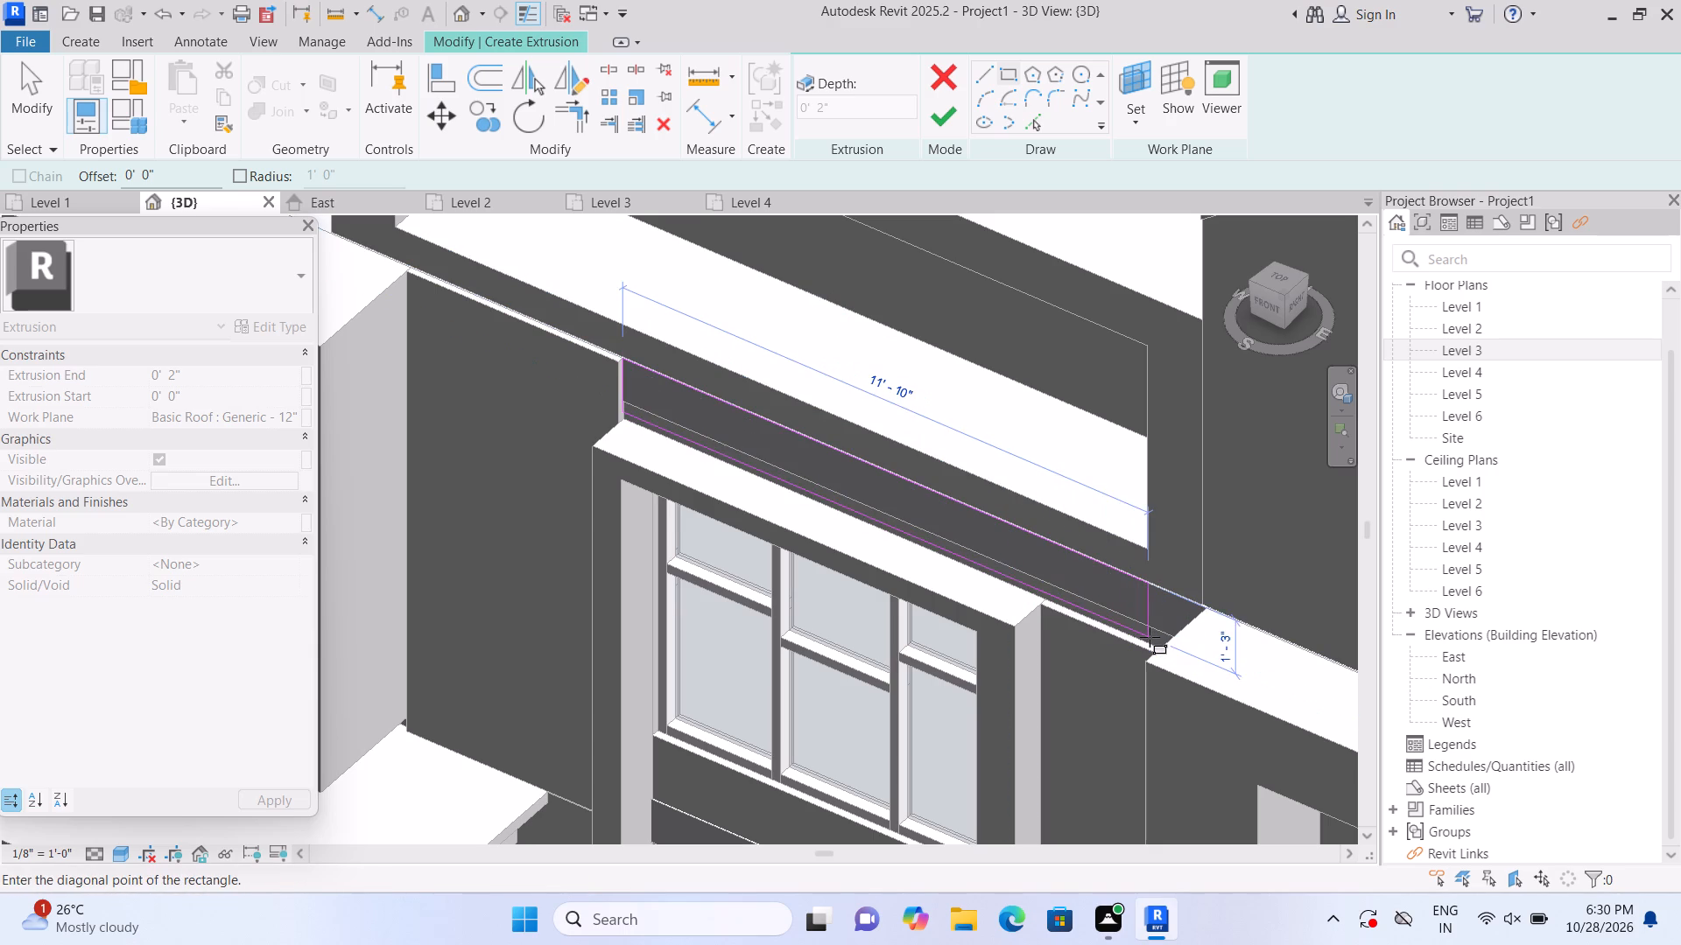
{"action": "middle_click_drag", "start_coordinate": [1140, 639], "coordinate": [1194, 671], "text": "shift"}
{"action": "middle_click_drag", "start_coordinate": [1193, 669], "coordinate": [1133, 578]}
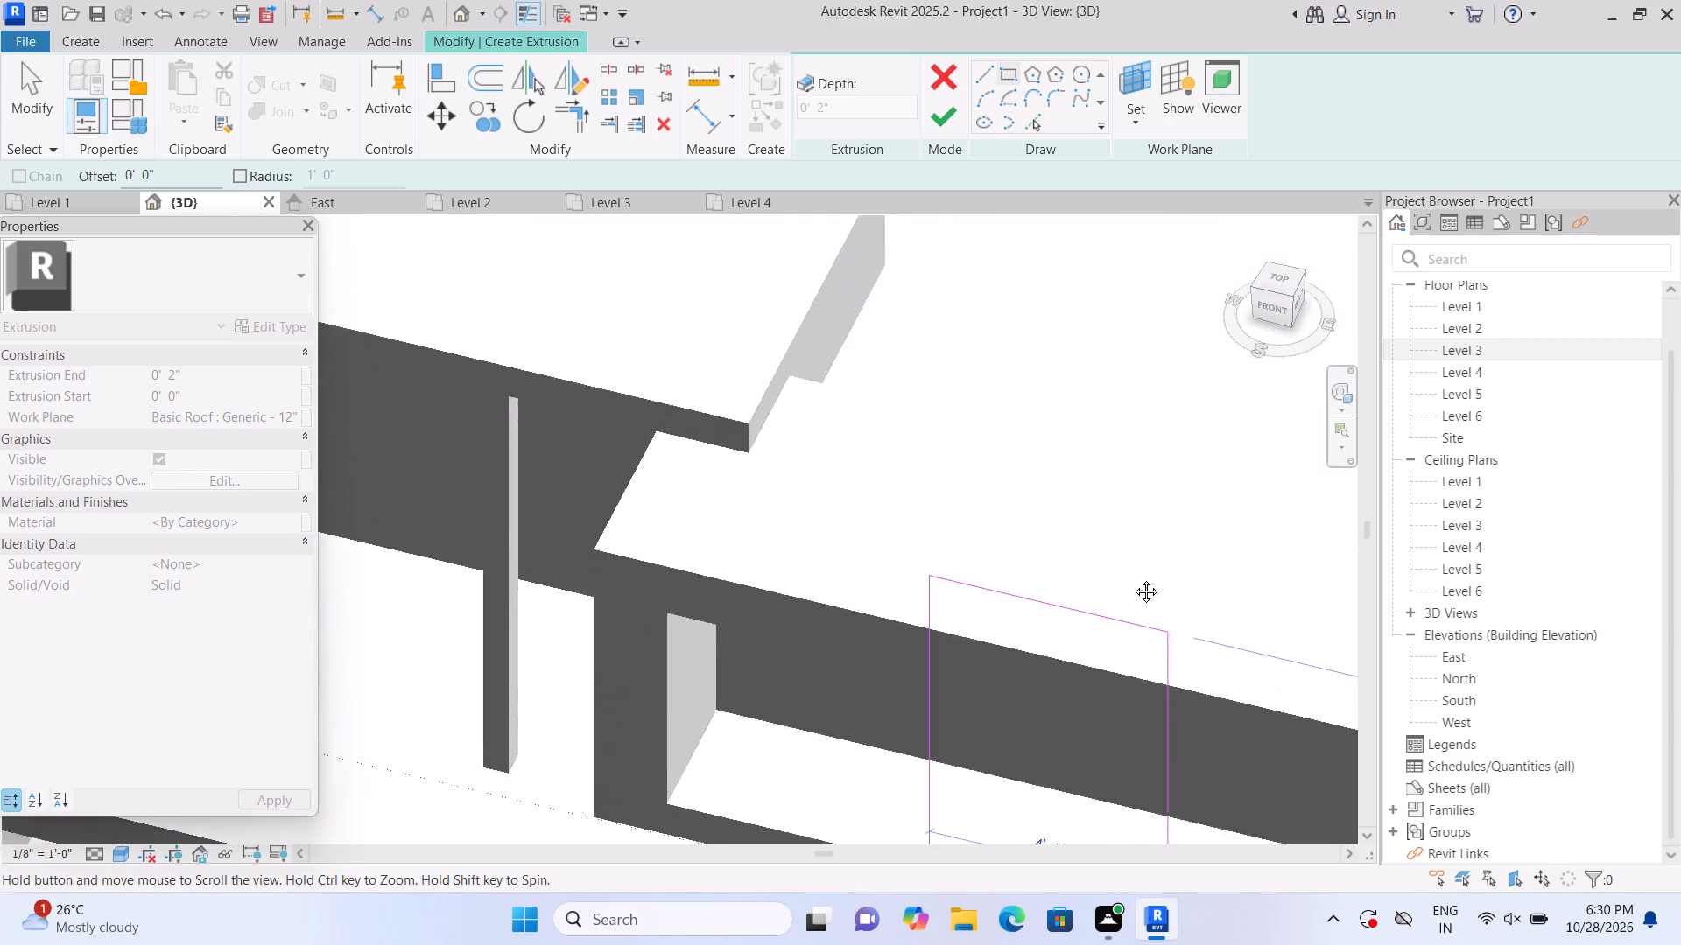
{"action": "middle_click_drag", "start_coordinate": [1133, 578], "coordinate": [992, 297]}
{"action": "middle_click_drag", "start_coordinate": [1267, 736], "coordinate": [1001, 516]}
{"action": "middle_click", "coordinate": [1007, 533]}
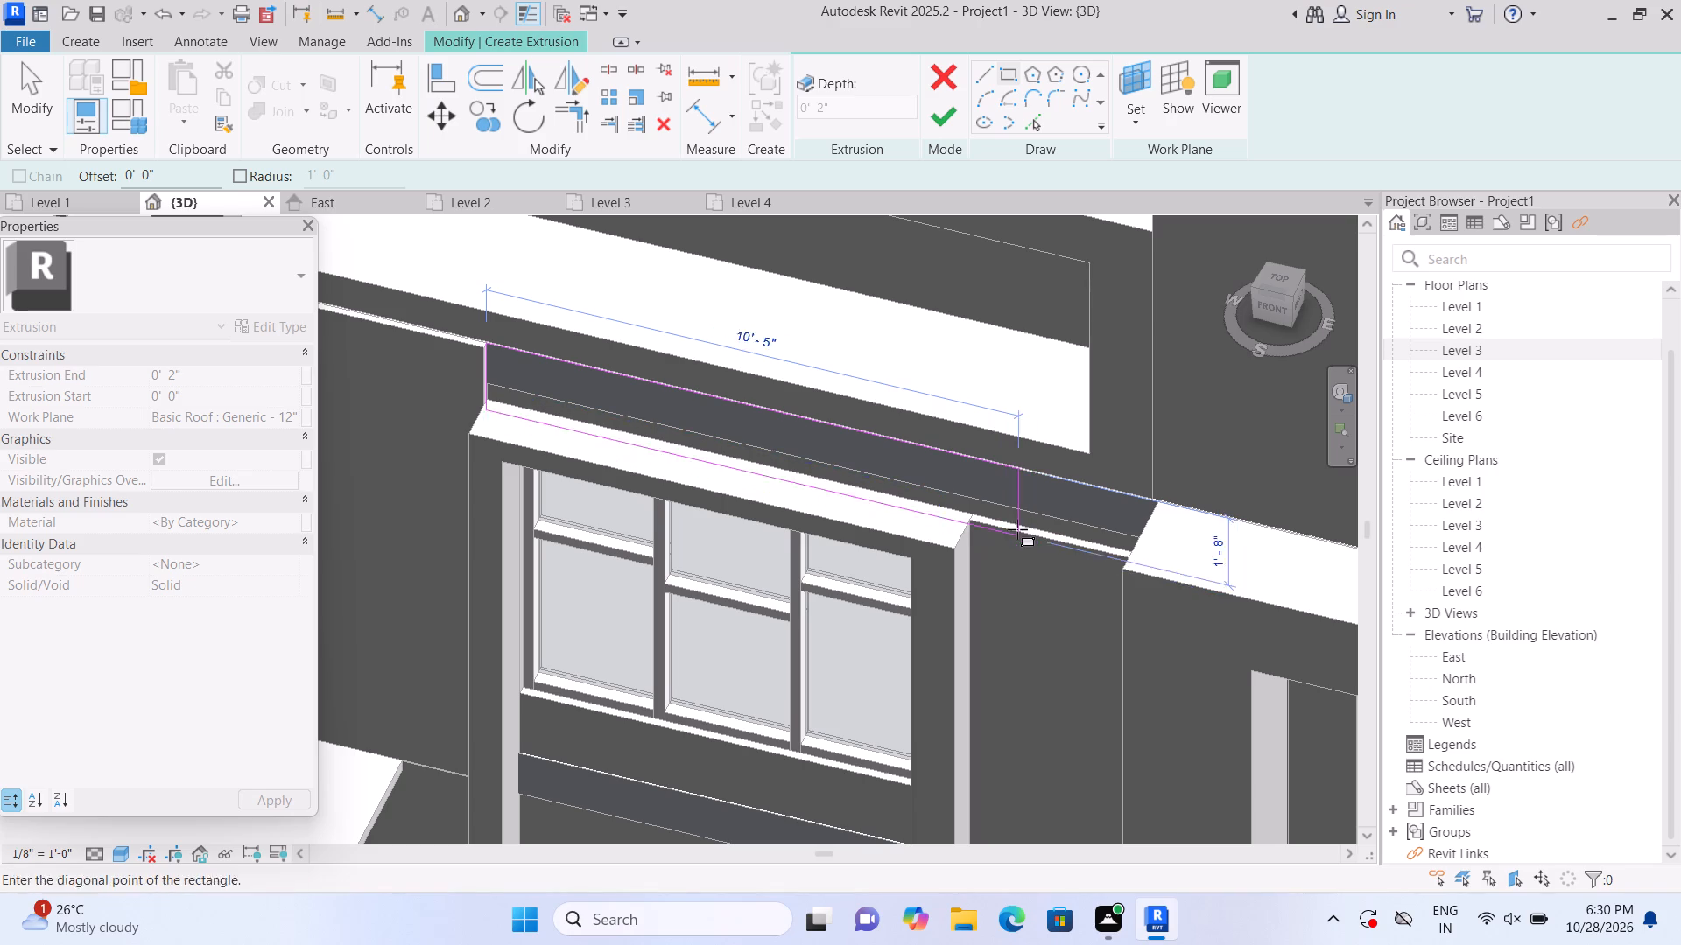
{"action": "middle_click_drag", "start_coordinate": [1016, 529], "coordinate": [1054, 556], "text": "shift"}
{"action": "middle_click_drag", "start_coordinate": [1059, 556], "coordinate": [865, 338]}
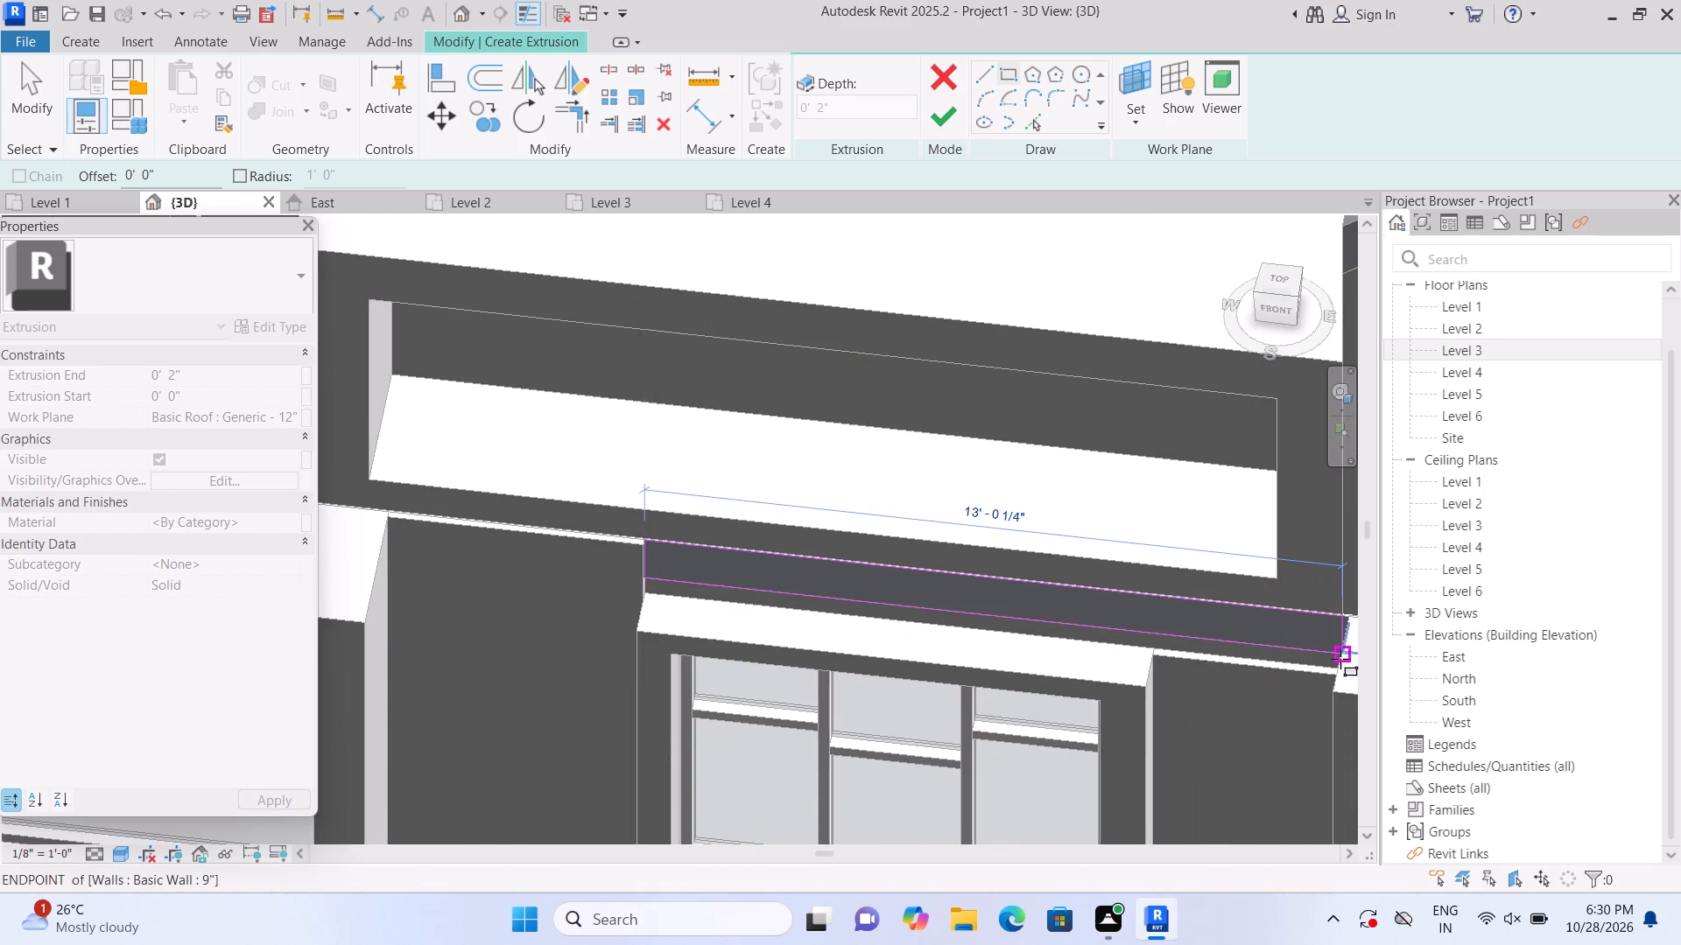
{"action": "middle_click_drag", "start_coordinate": [1276, 660], "coordinate": [1303, 675], "text": "shift"}
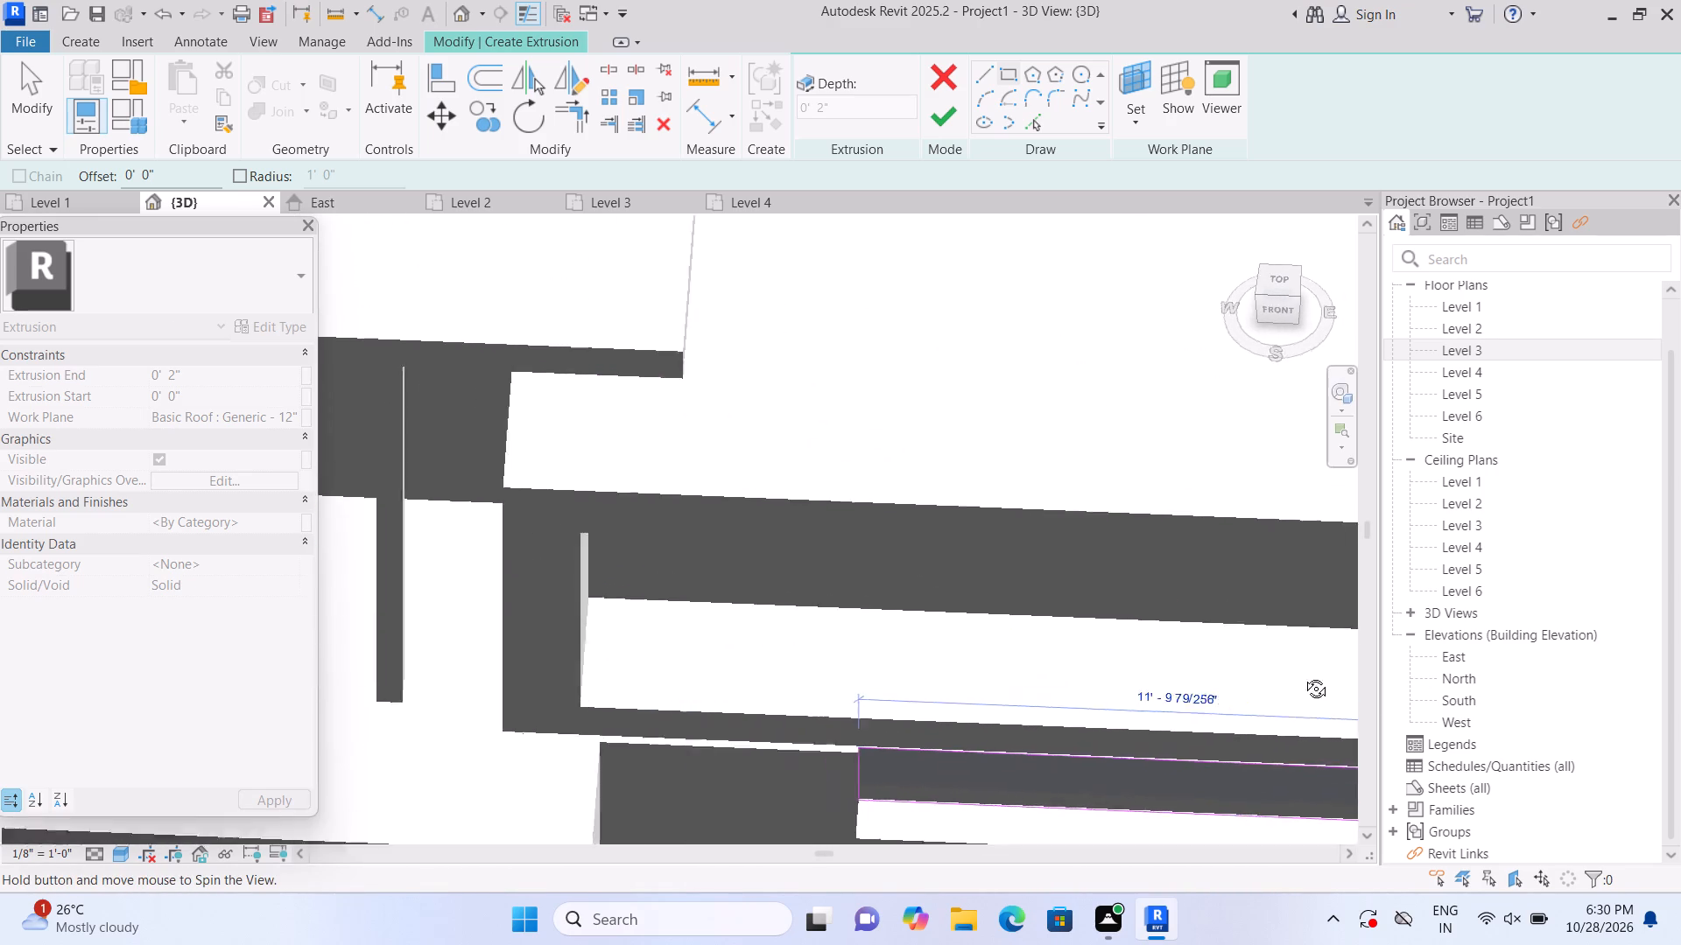
{"action": "middle_click_drag", "start_coordinate": [1303, 675], "coordinate": [1321, 677], "text": "shift"}
{"action": "middle_click_drag", "start_coordinate": [1315, 672], "coordinate": [981, 343]}
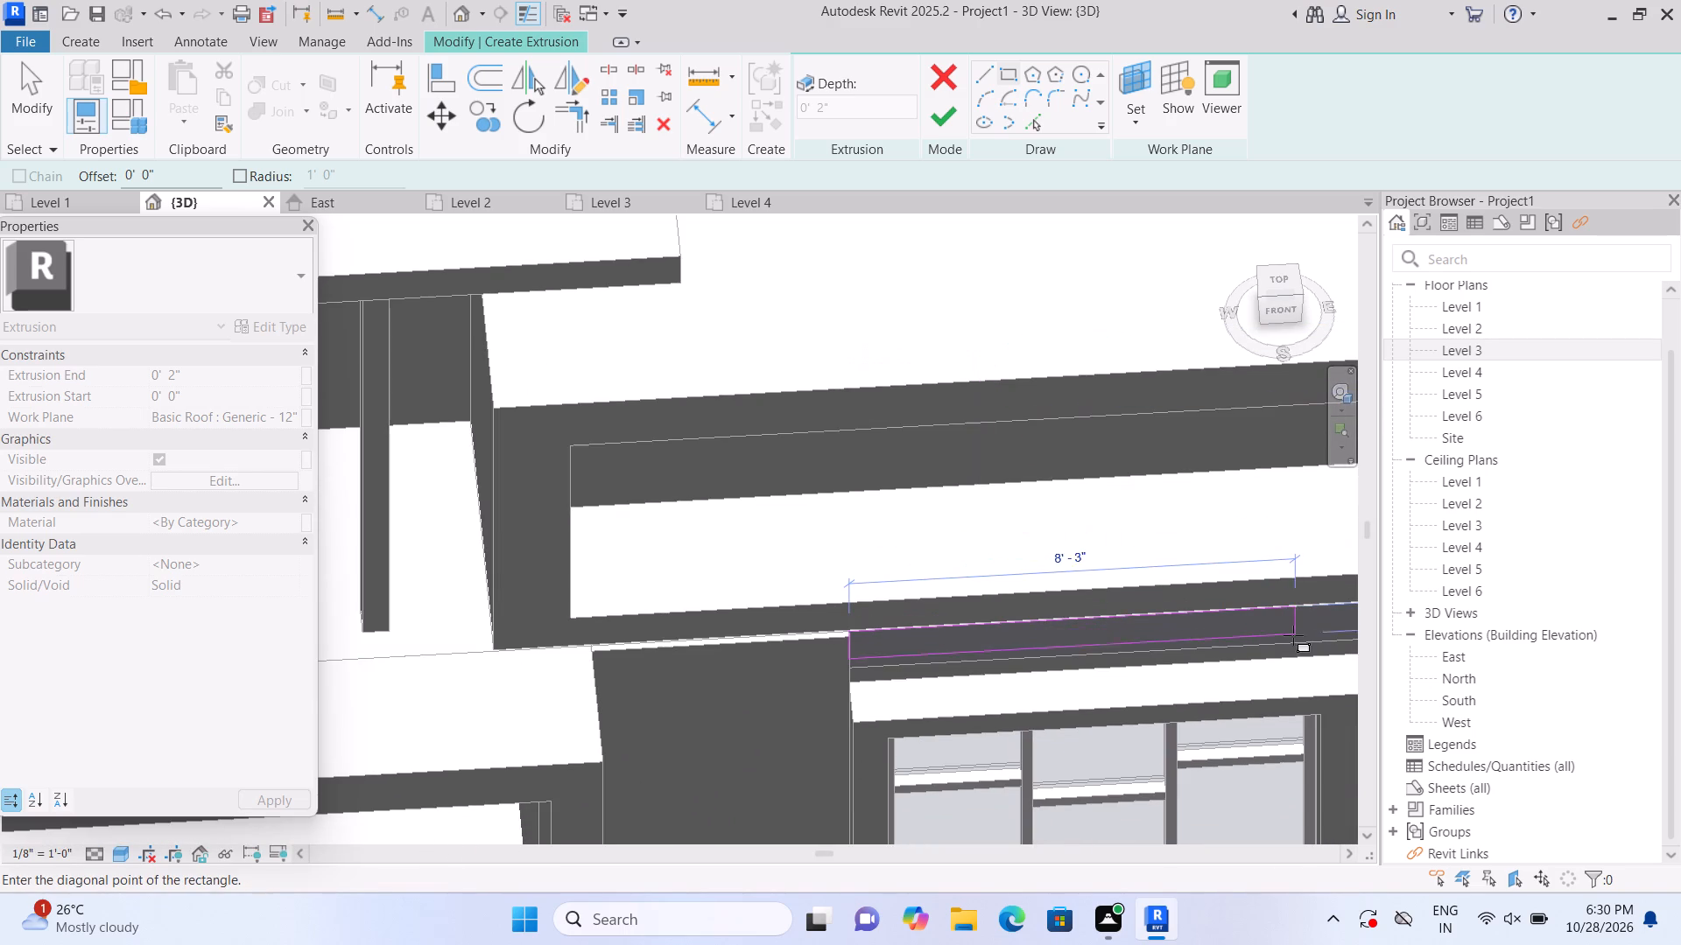
{"action": "middle_click_drag", "start_coordinate": [1295, 642], "coordinate": [1014, 536]}
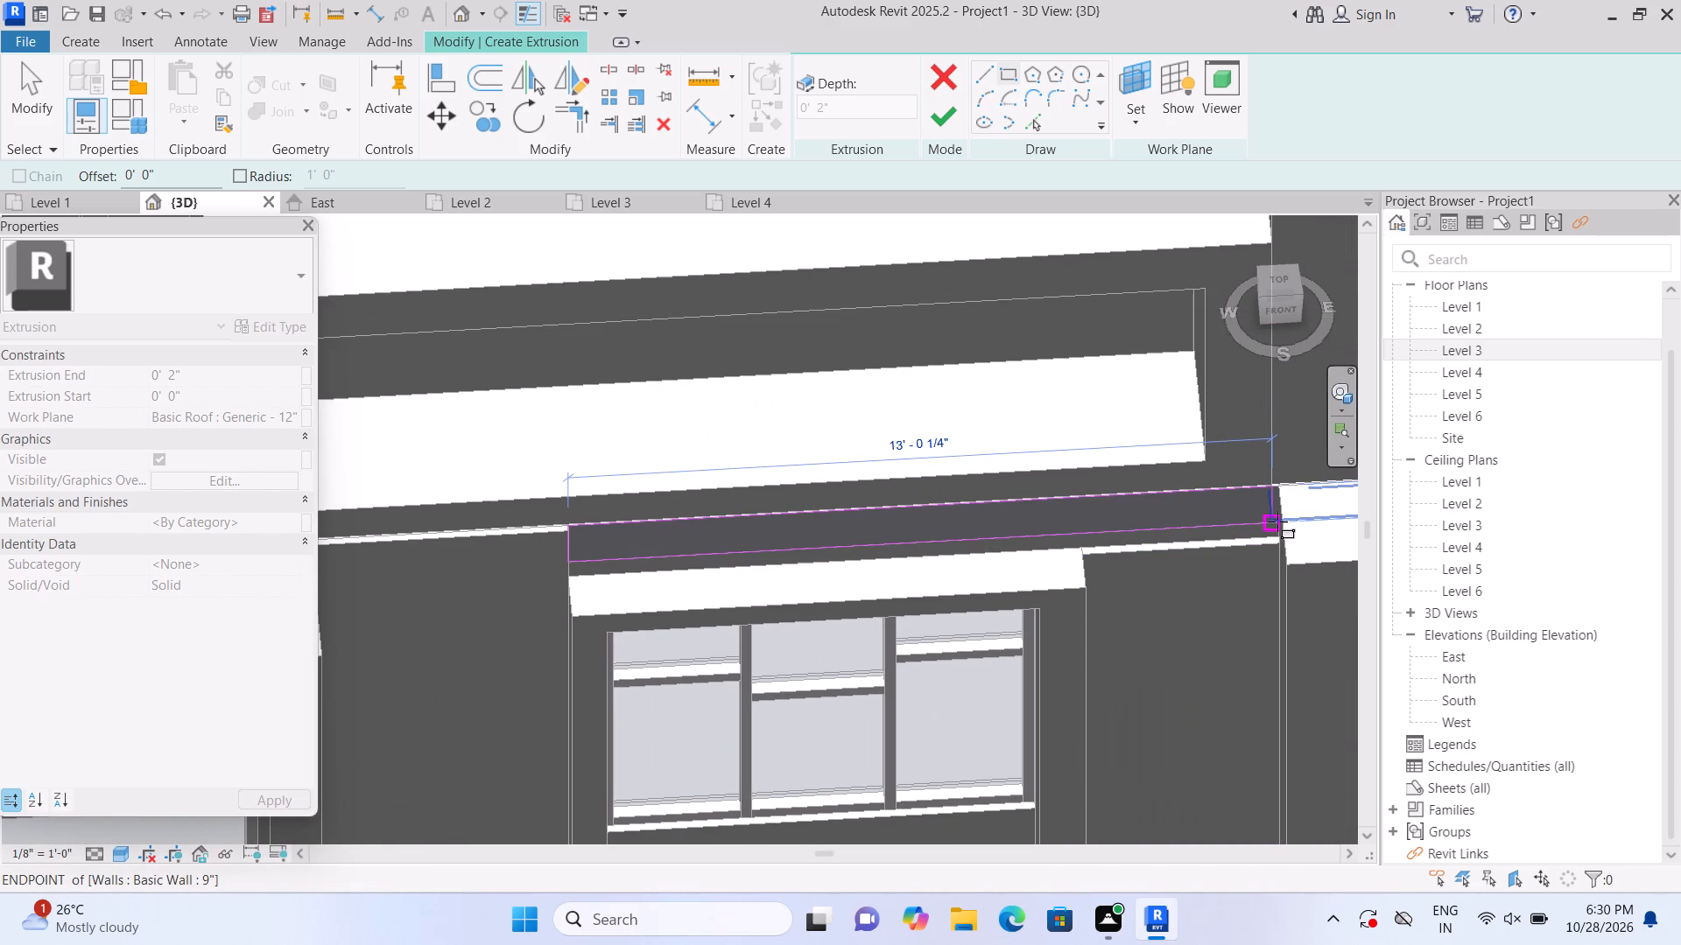
{"action": "scroll", "coordinate": [1277, 521], "scroll_direction": "up", "scroll_amount": 9}
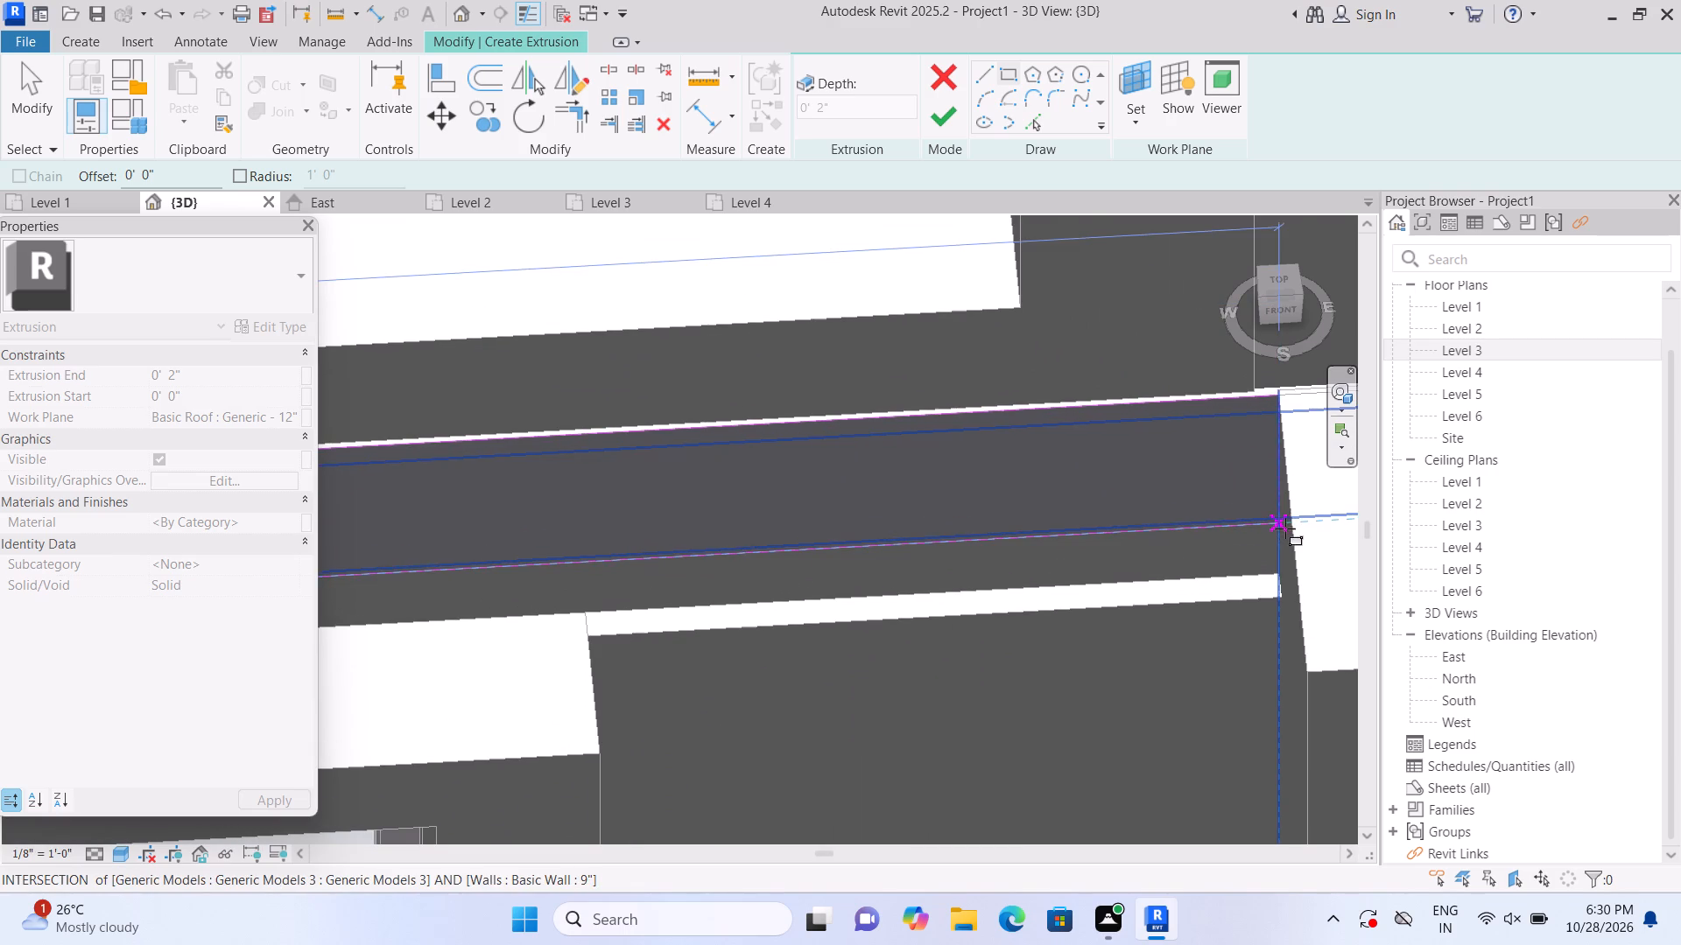
{"action": "left_click", "coordinate": [1278, 523]}
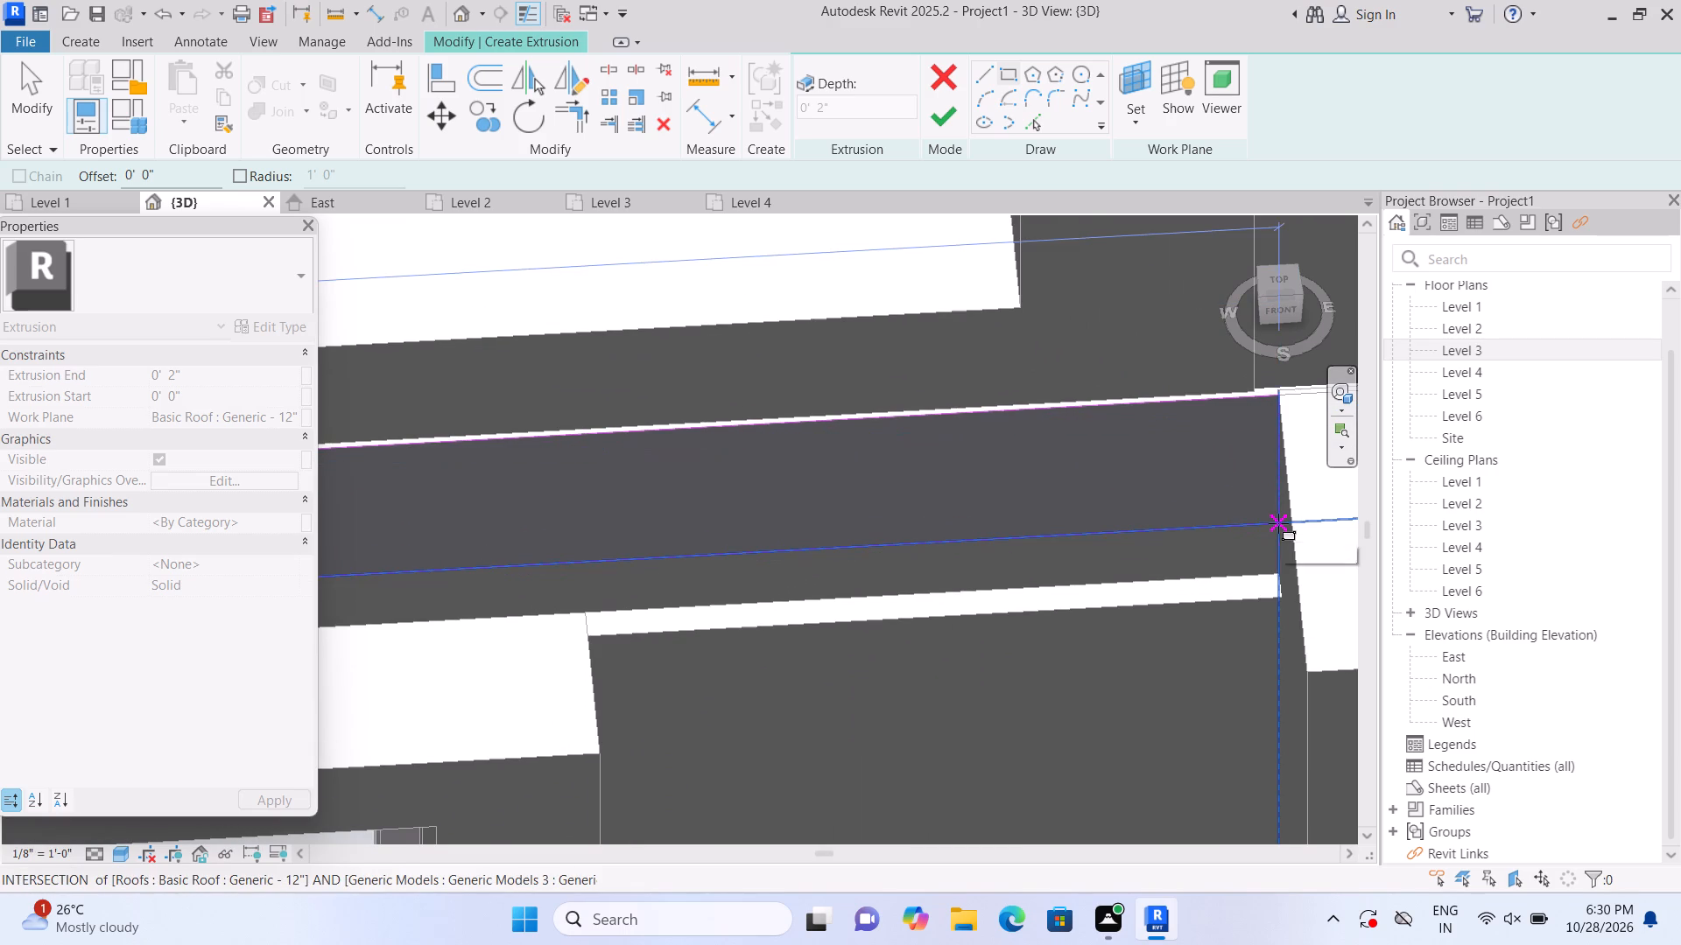
{"action": "left_click", "coordinate": [938, 125]}
Examine the strip above the central upper window frame and the wall panels flanking the central windows.
{"action": "scroll", "coordinate": [981, 438], "scroll_direction": "down", "scroll_amount": 3}
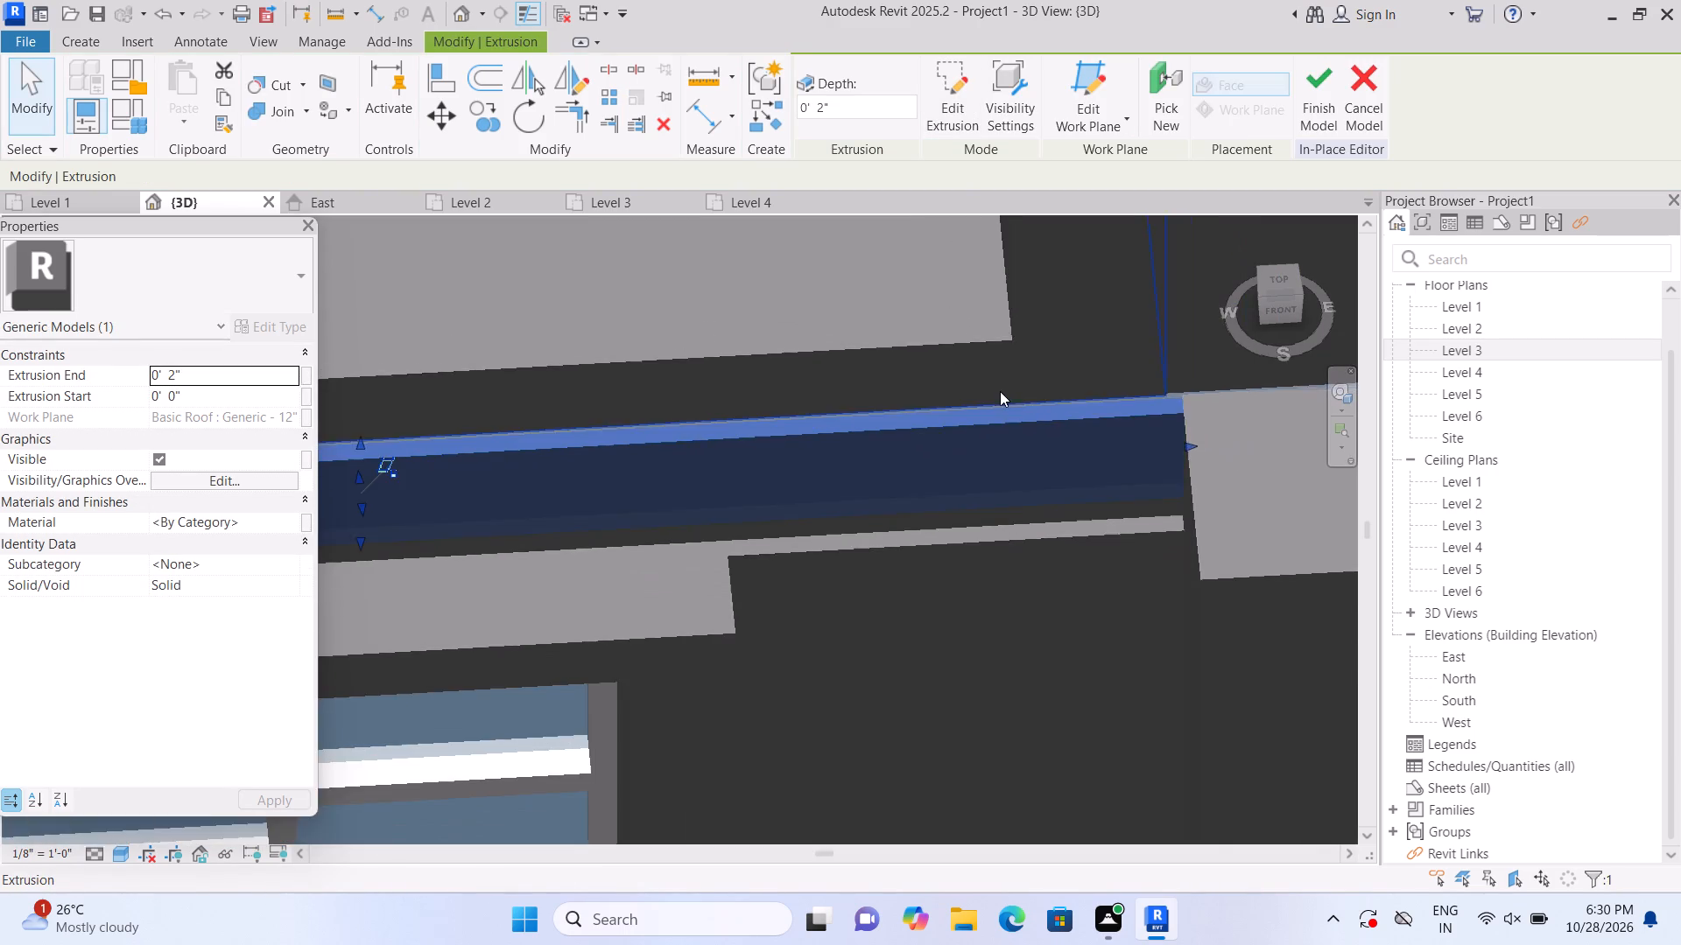
{"action": "scroll", "coordinate": [999, 408], "scroll_direction": "down", "scroll_amount": 7}
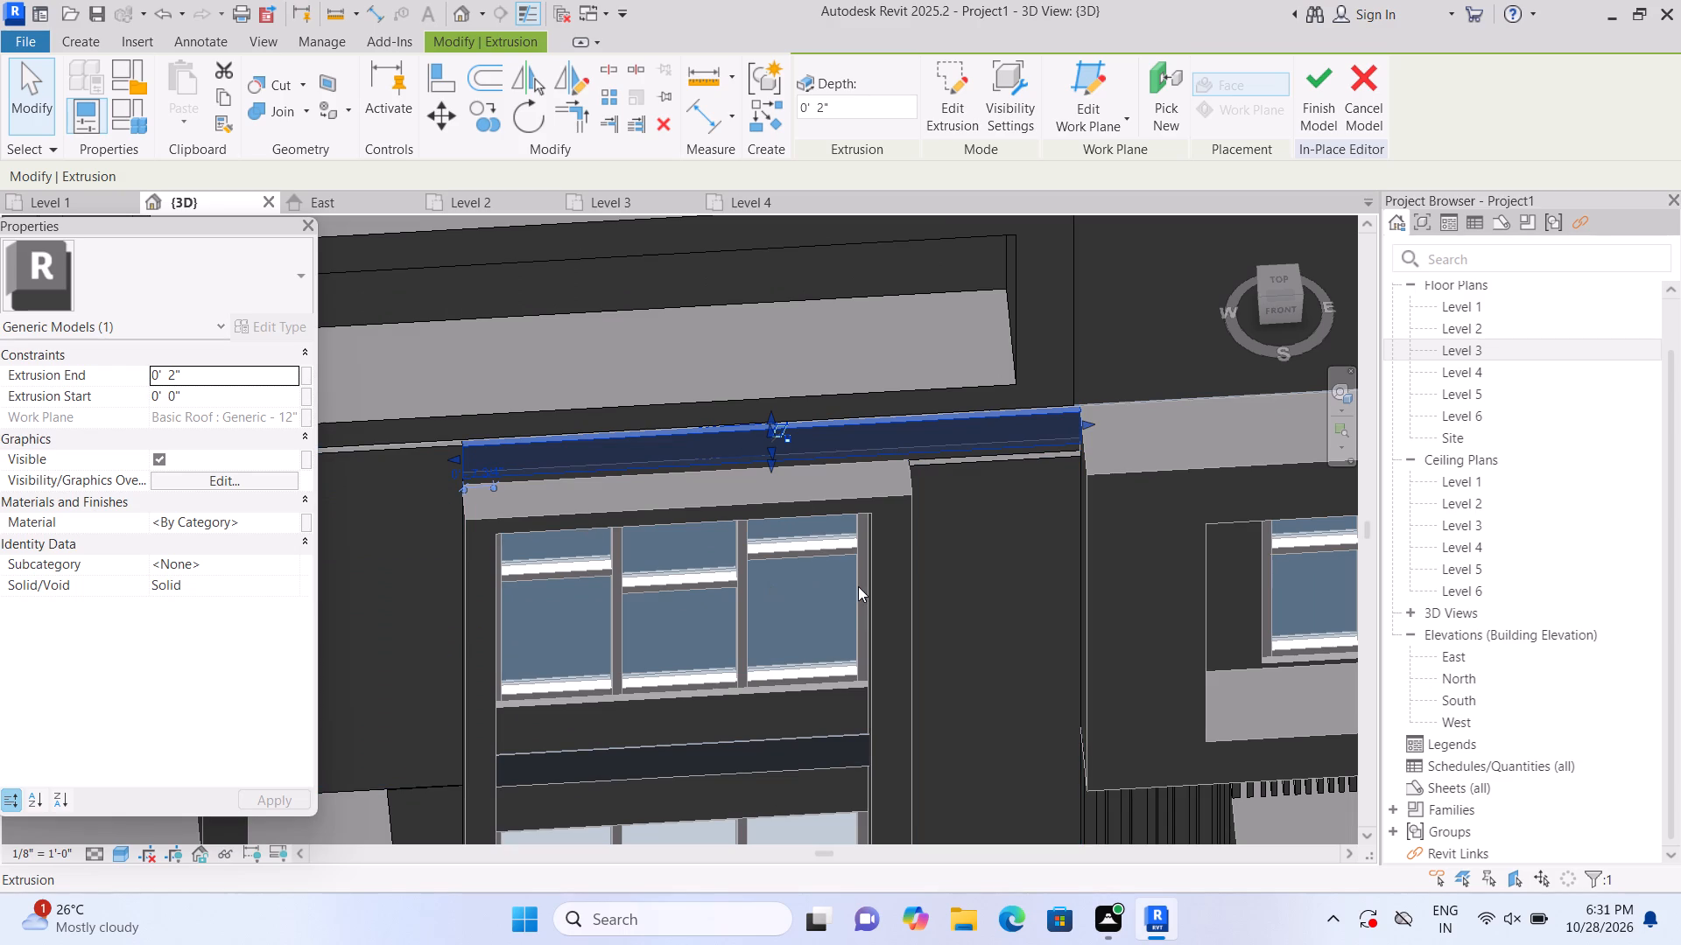
{"action": "left_click", "coordinate": [957, 588]}
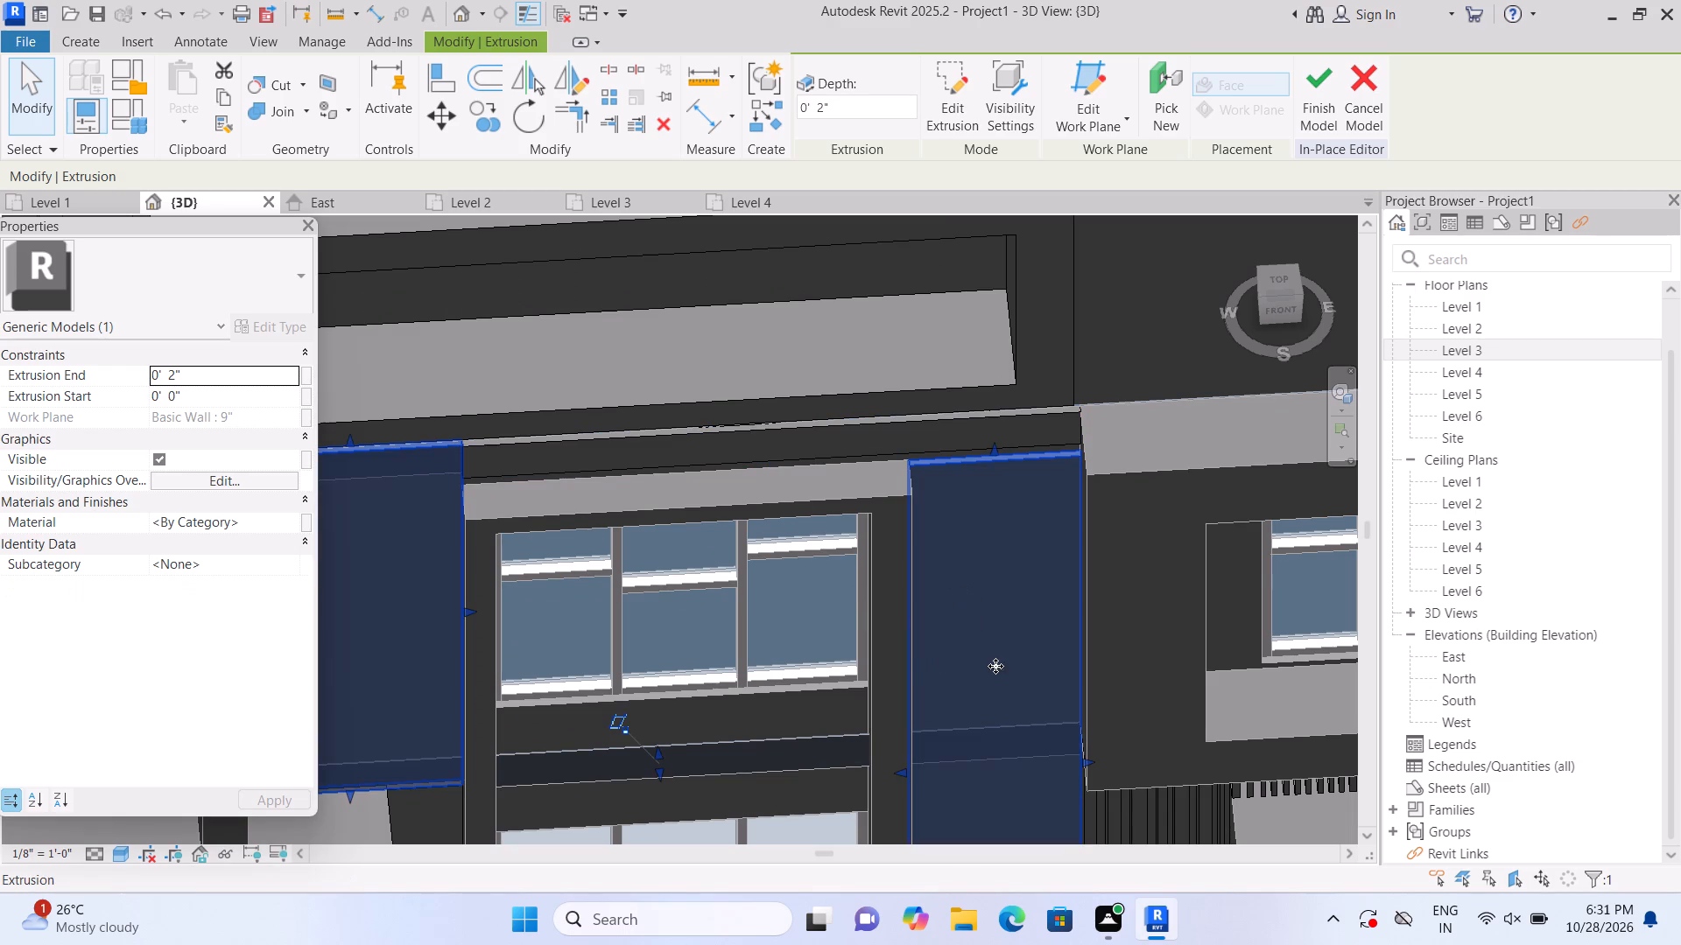
{"action": "key", "text": "Escape"}
{"action": "middle_click_drag", "start_coordinate": [958, 724], "coordinate": [939, 653], "text": "shift"}
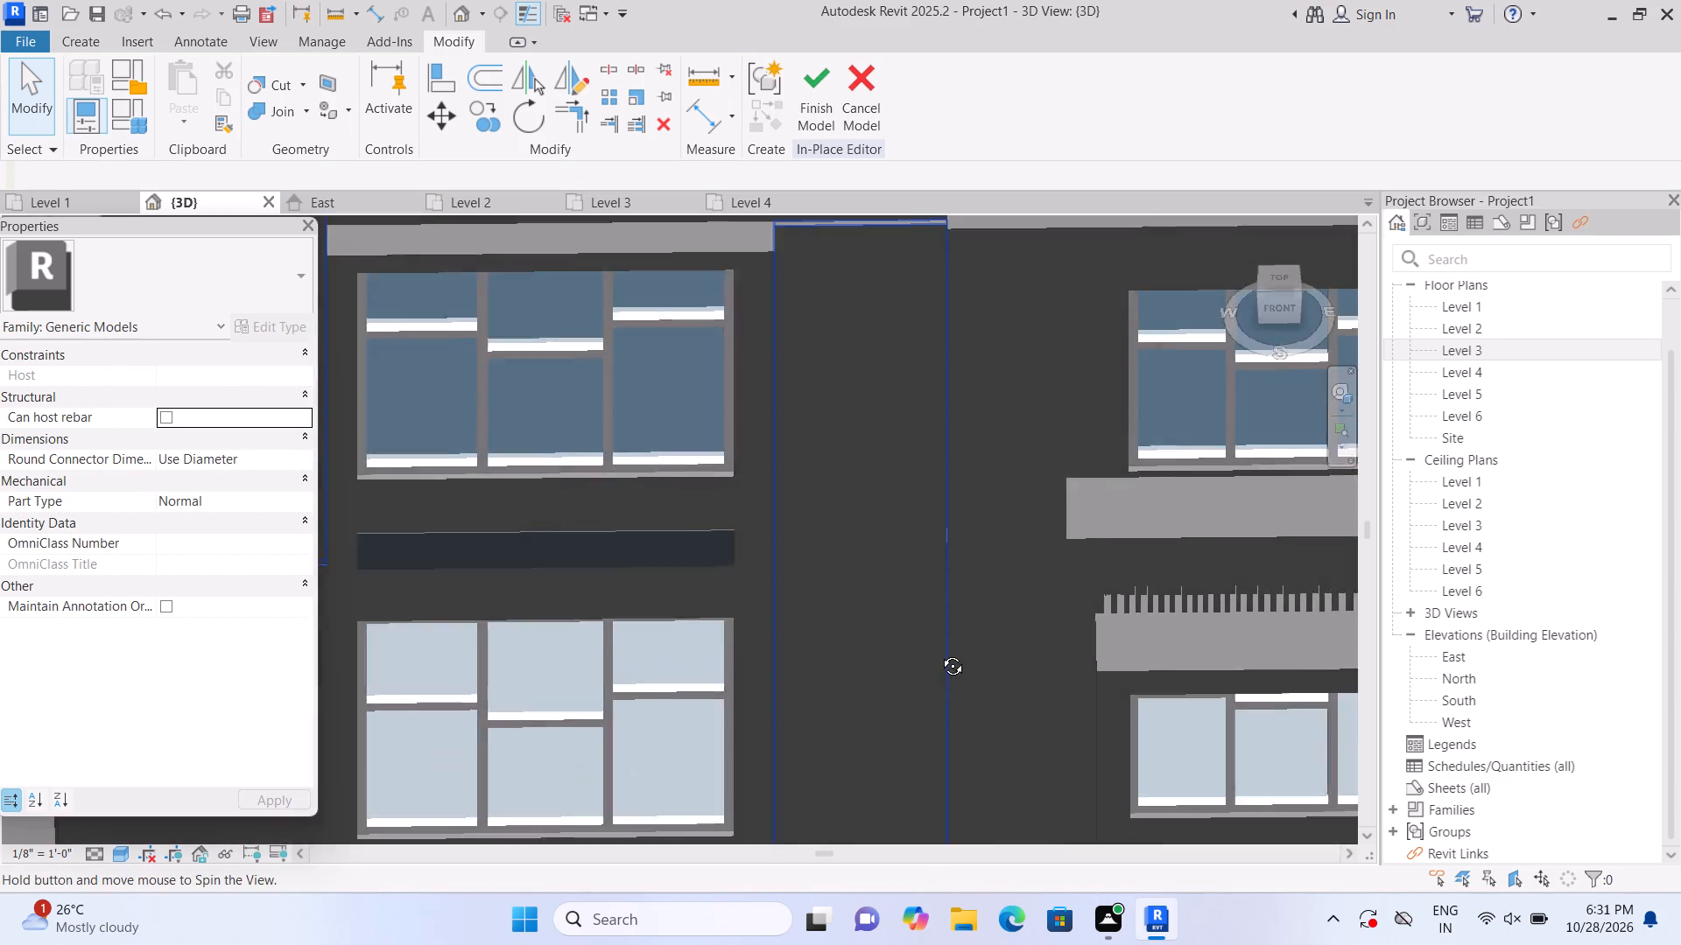
{"action": "middle_click_drag", "start_coordinate": [939, 653], "coordinate": [930, 631], "text": "shift"}
{"action": "scroll", "coordinate": [693, 470], "scroll_direction": "down", "scroll_amount": 3}
{"action": "middle_click_drag", "start_coordinate": [681, 480], "coordinate": [869, 614]}
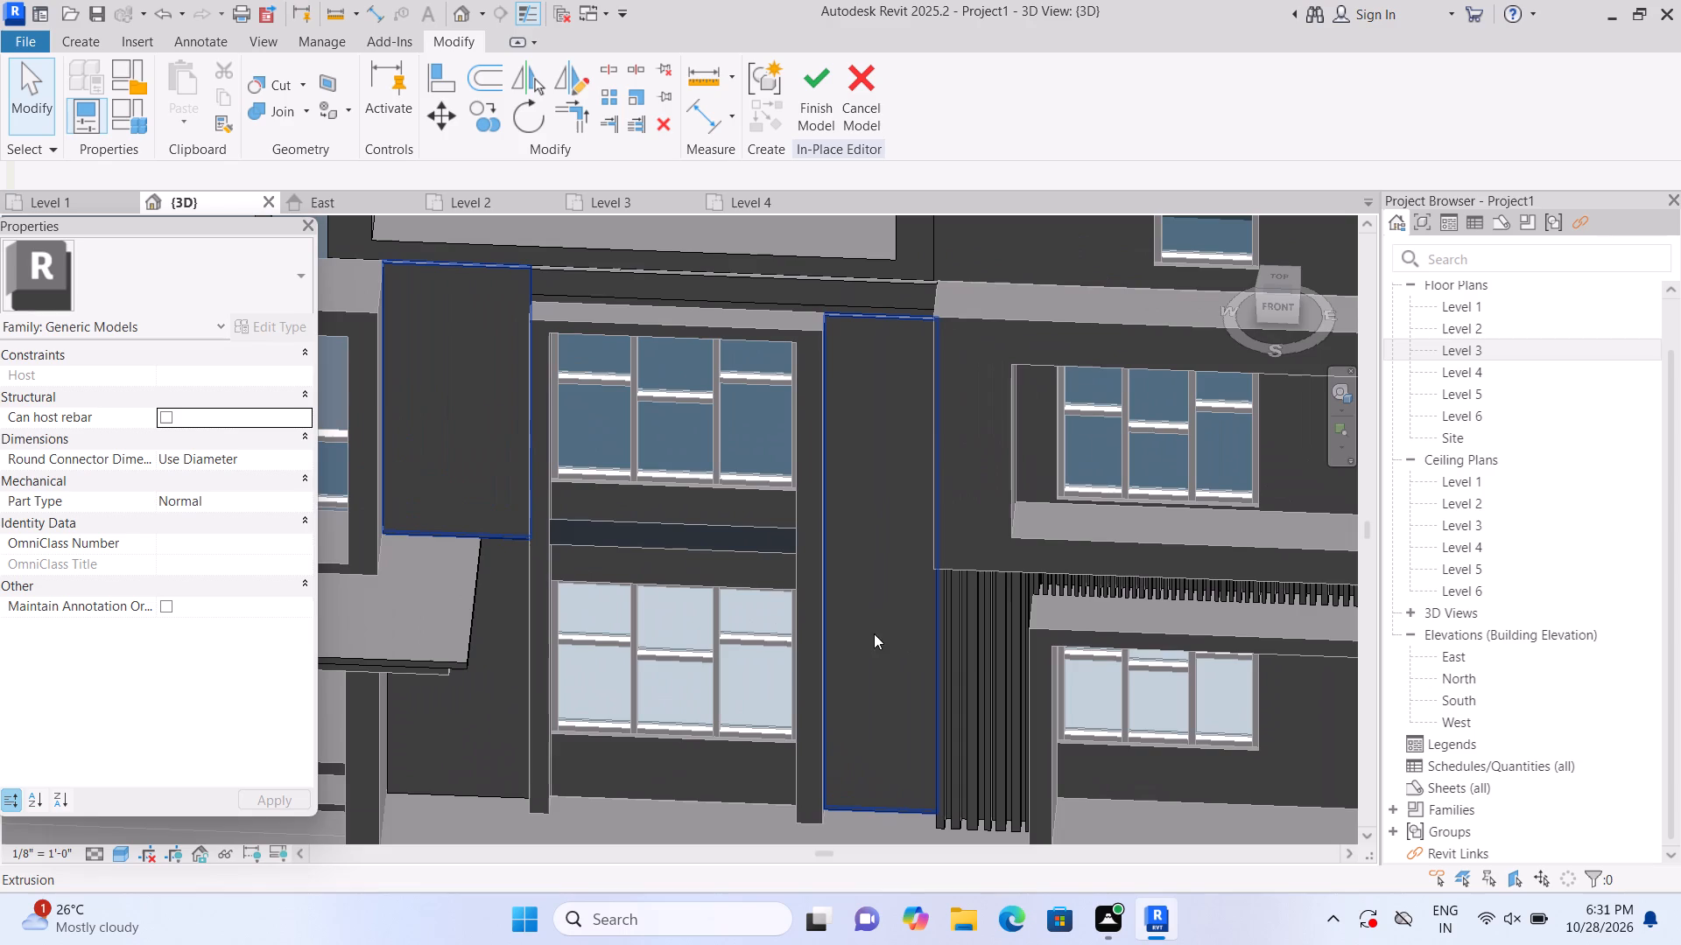
{"action": "middle_click_drag", "start_coordinate": [808, 429], "coordinate": [956, 557]}
{"action": "scroll", "coordinate": [680, 424], "scroll_direction": "up", "scroll_amount": 1}
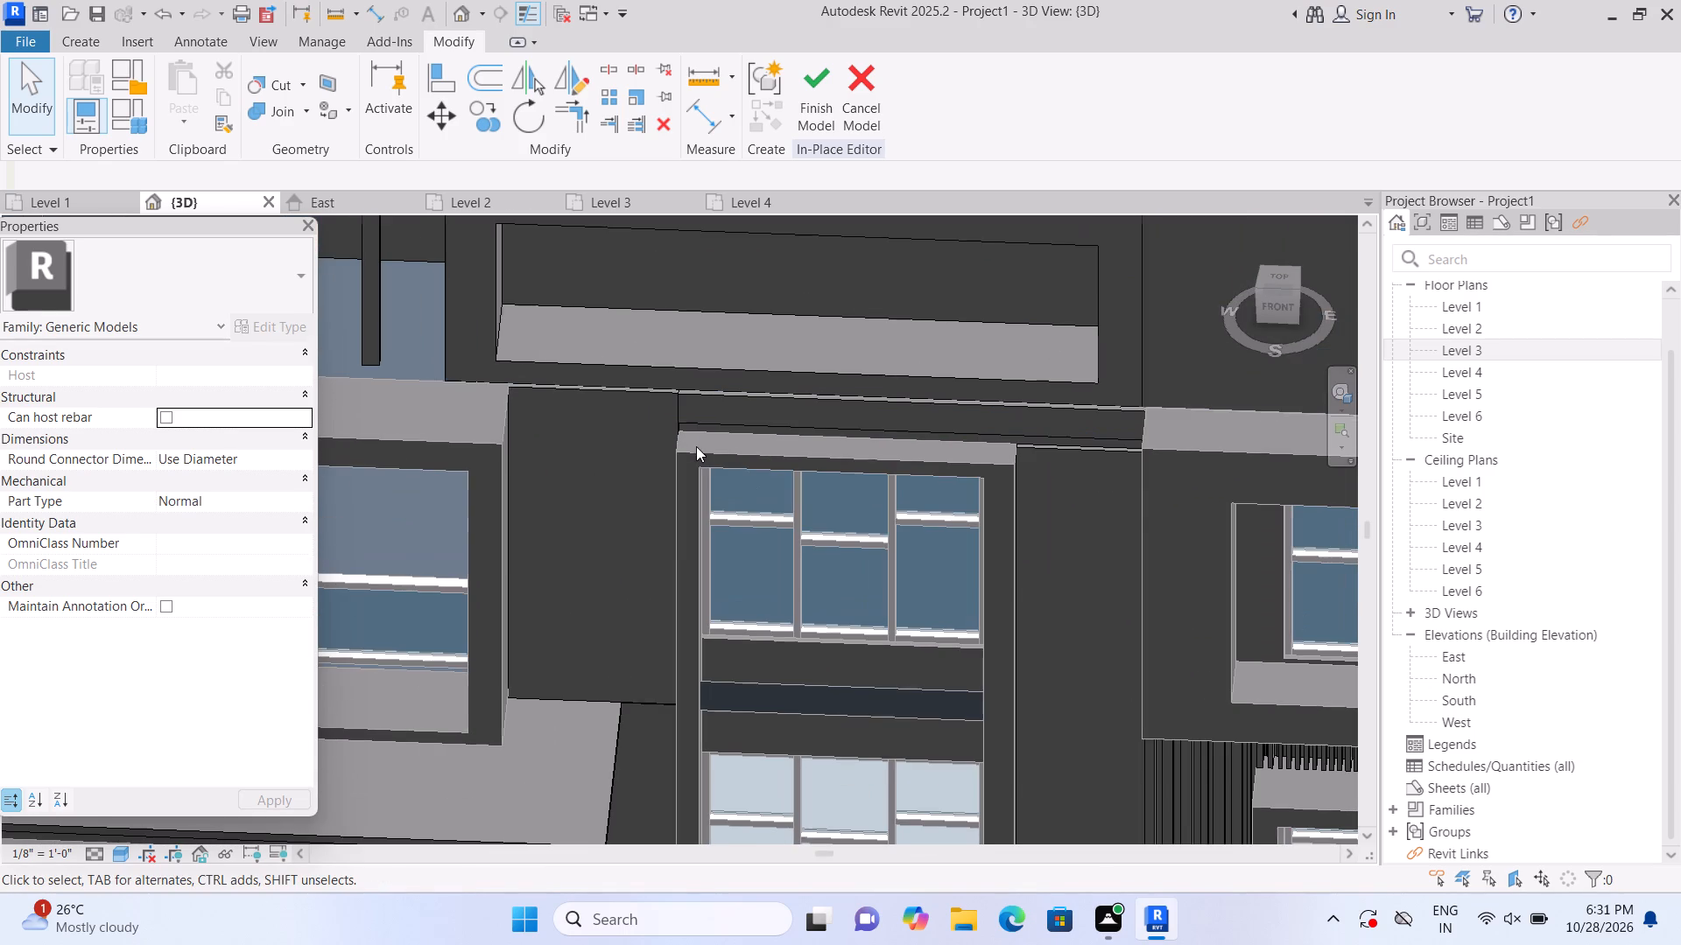
{"action": "middle_click_drag", "start_coordinate": [1076, 711], "coordinate": [1049, 595], "text": "shift"}
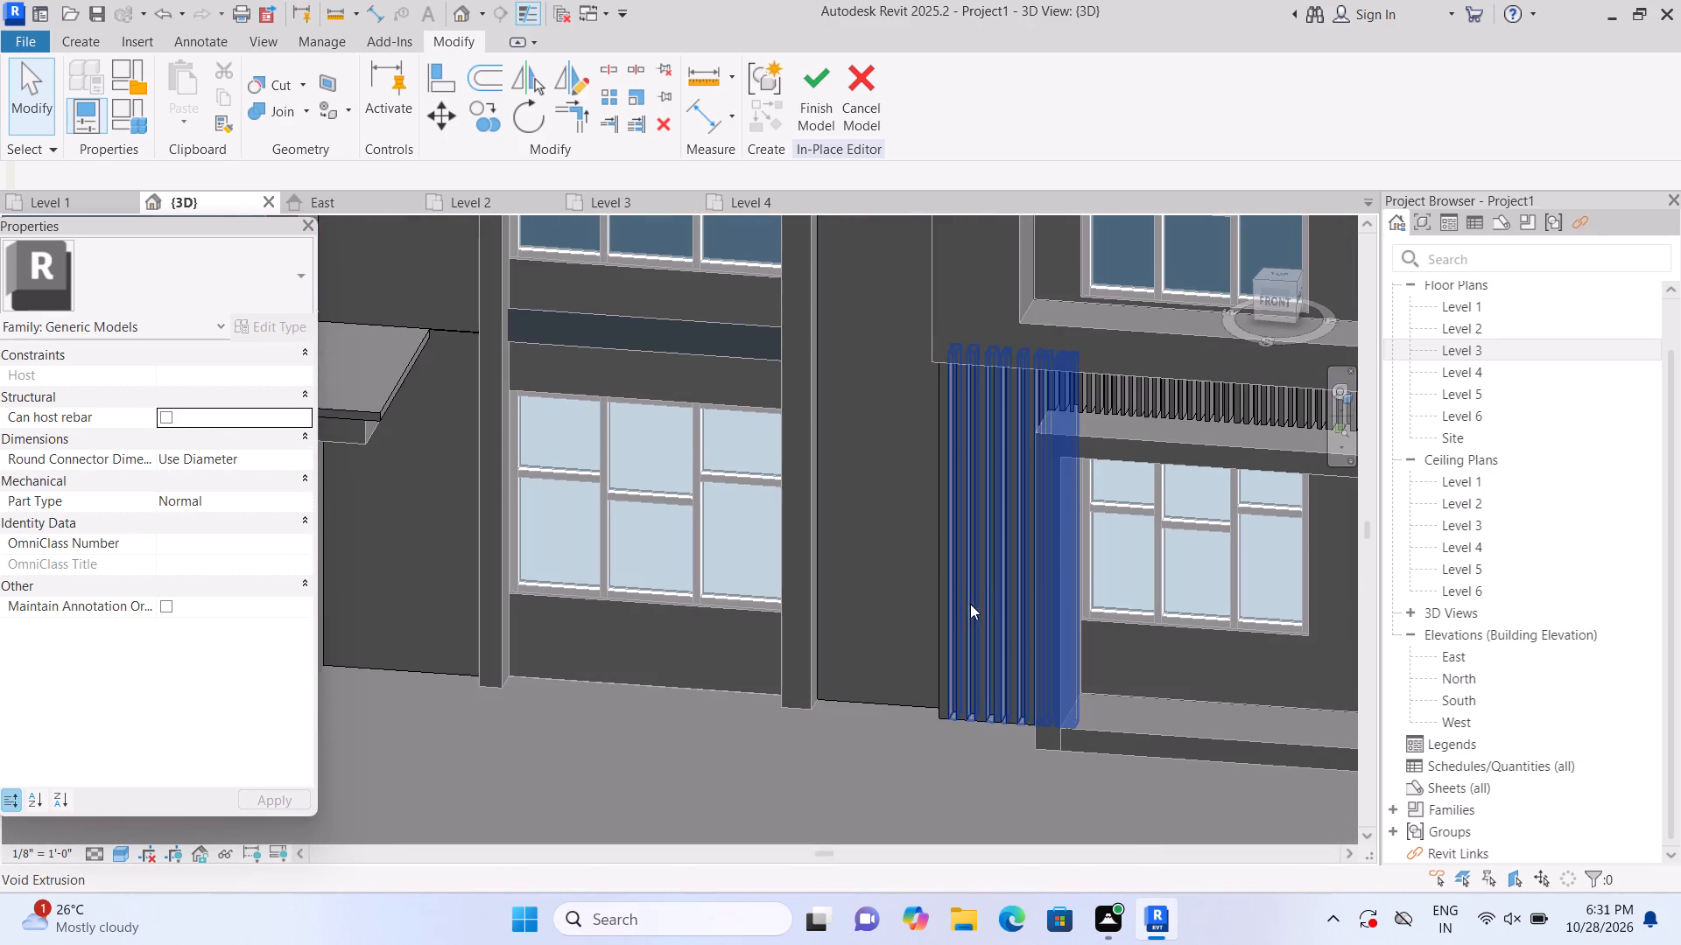
{"action": "scroll", "coordinate": [839, 735], "scroll_direction": "down", "scroll_amount": 3}
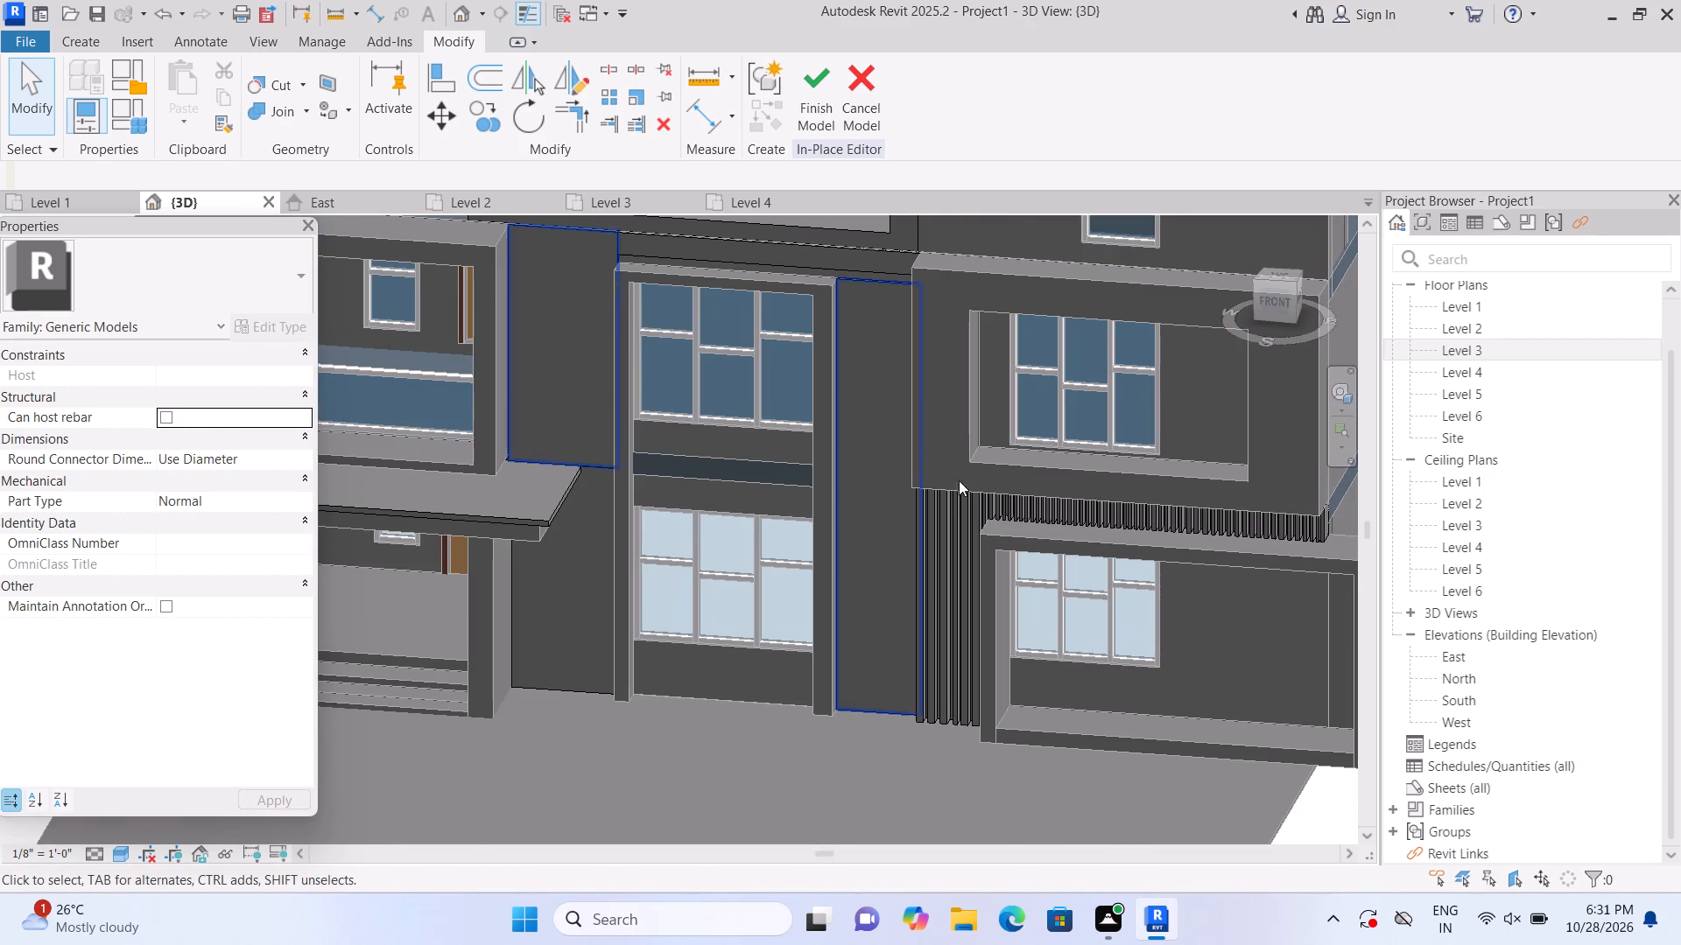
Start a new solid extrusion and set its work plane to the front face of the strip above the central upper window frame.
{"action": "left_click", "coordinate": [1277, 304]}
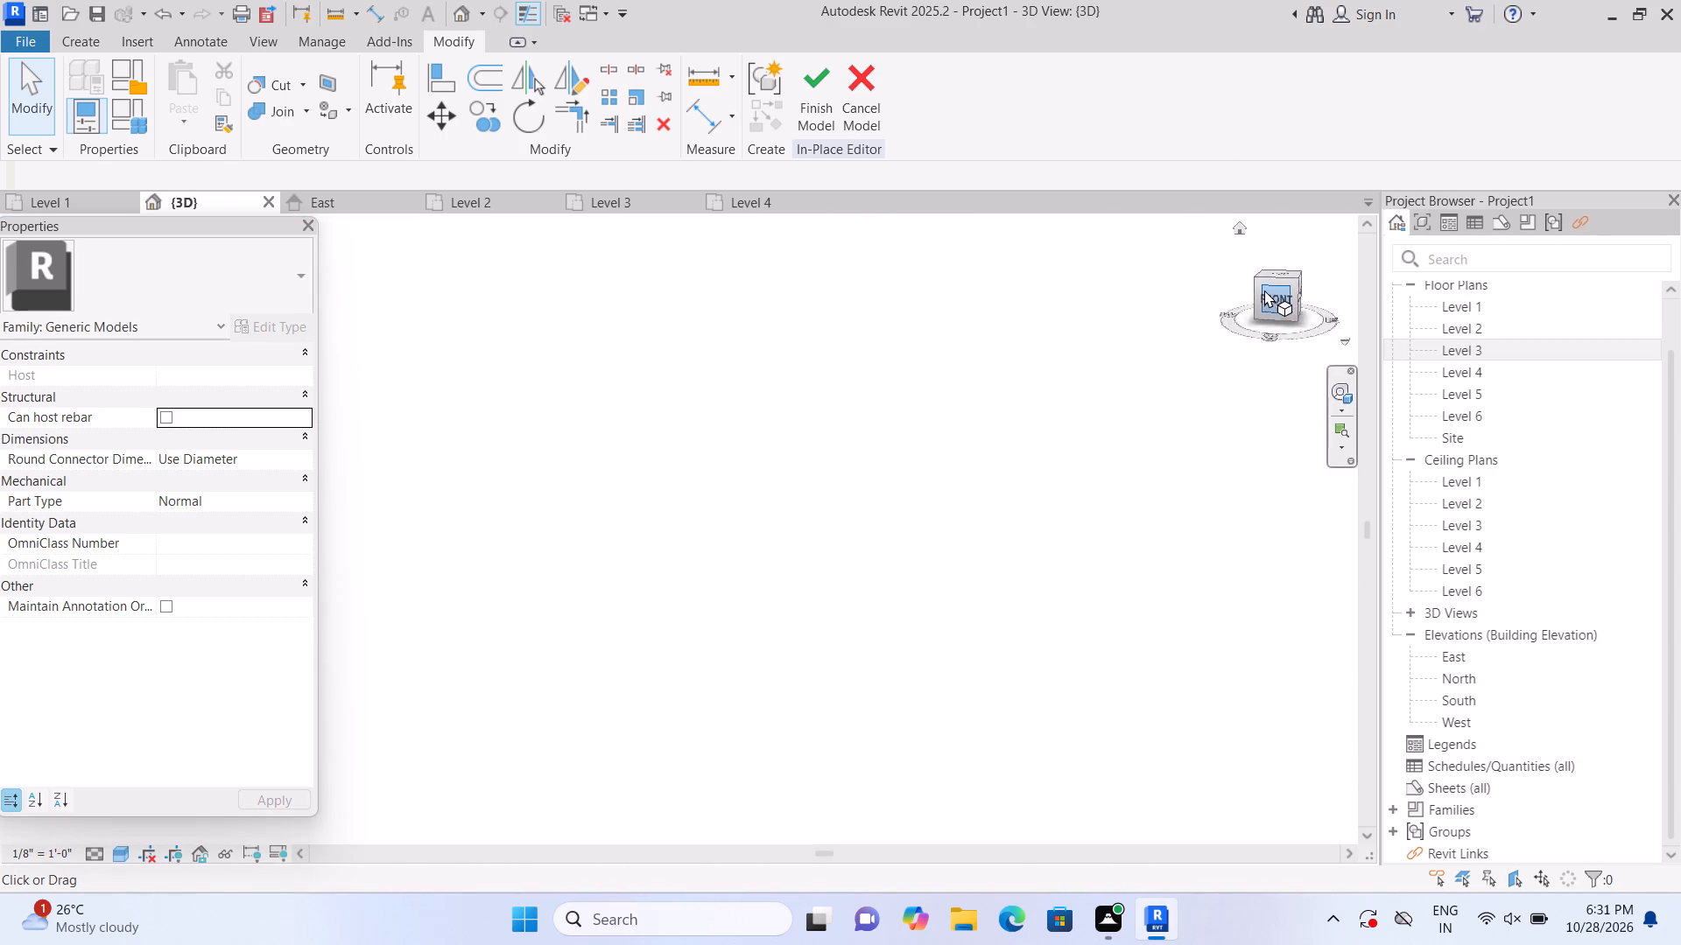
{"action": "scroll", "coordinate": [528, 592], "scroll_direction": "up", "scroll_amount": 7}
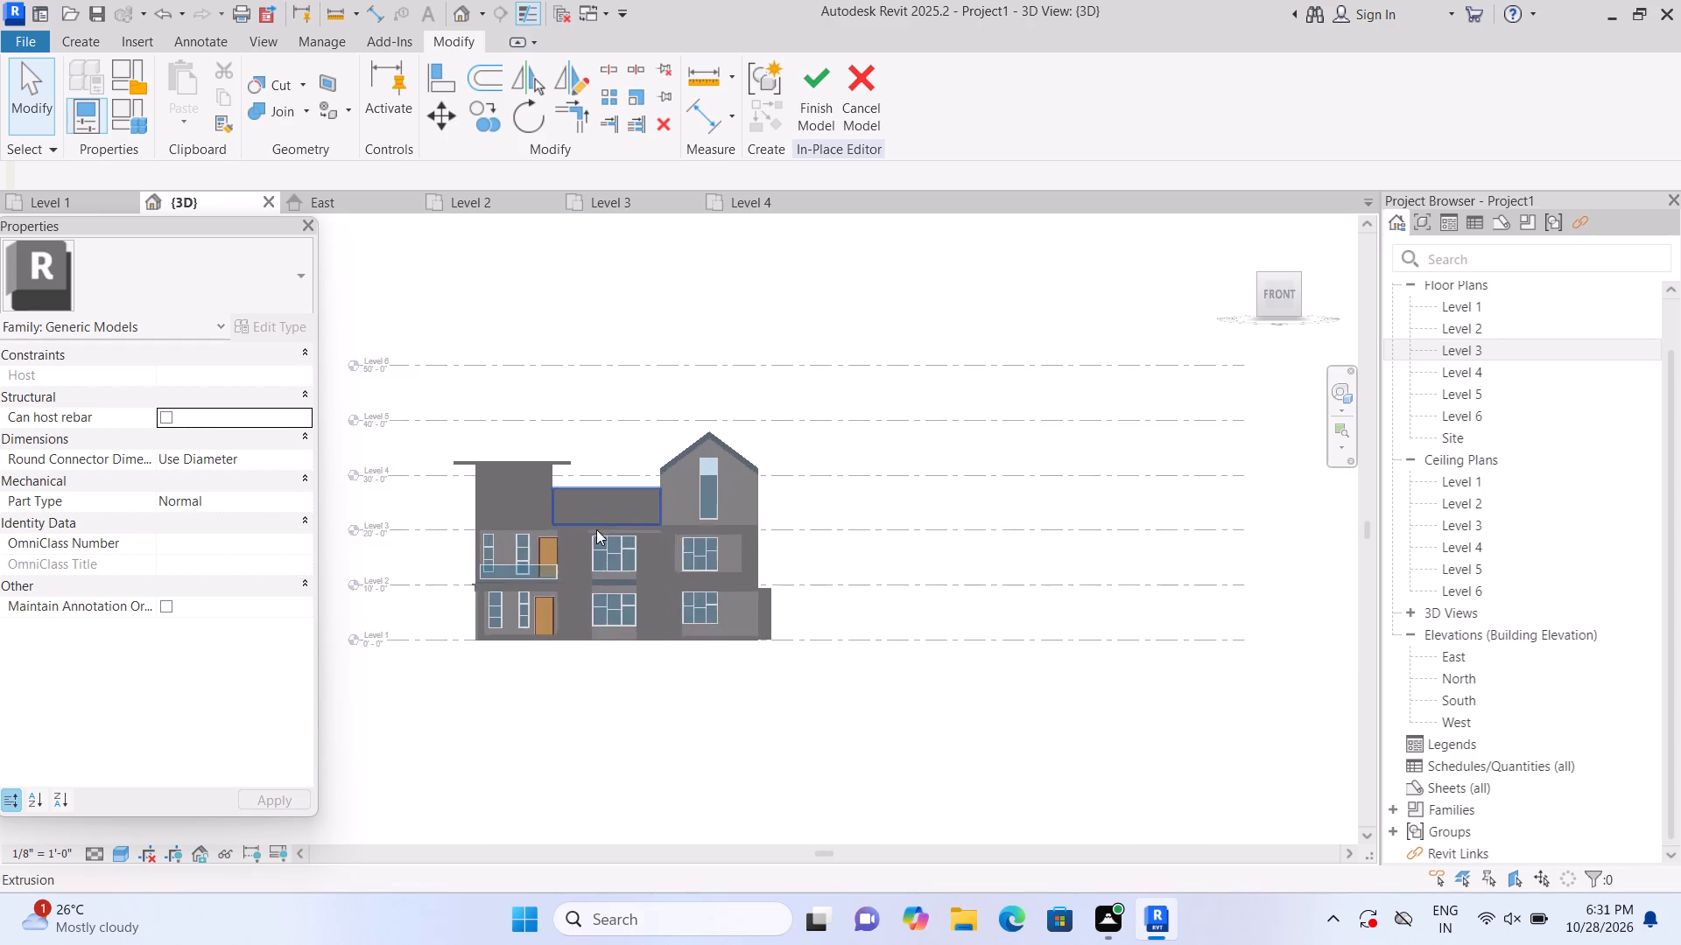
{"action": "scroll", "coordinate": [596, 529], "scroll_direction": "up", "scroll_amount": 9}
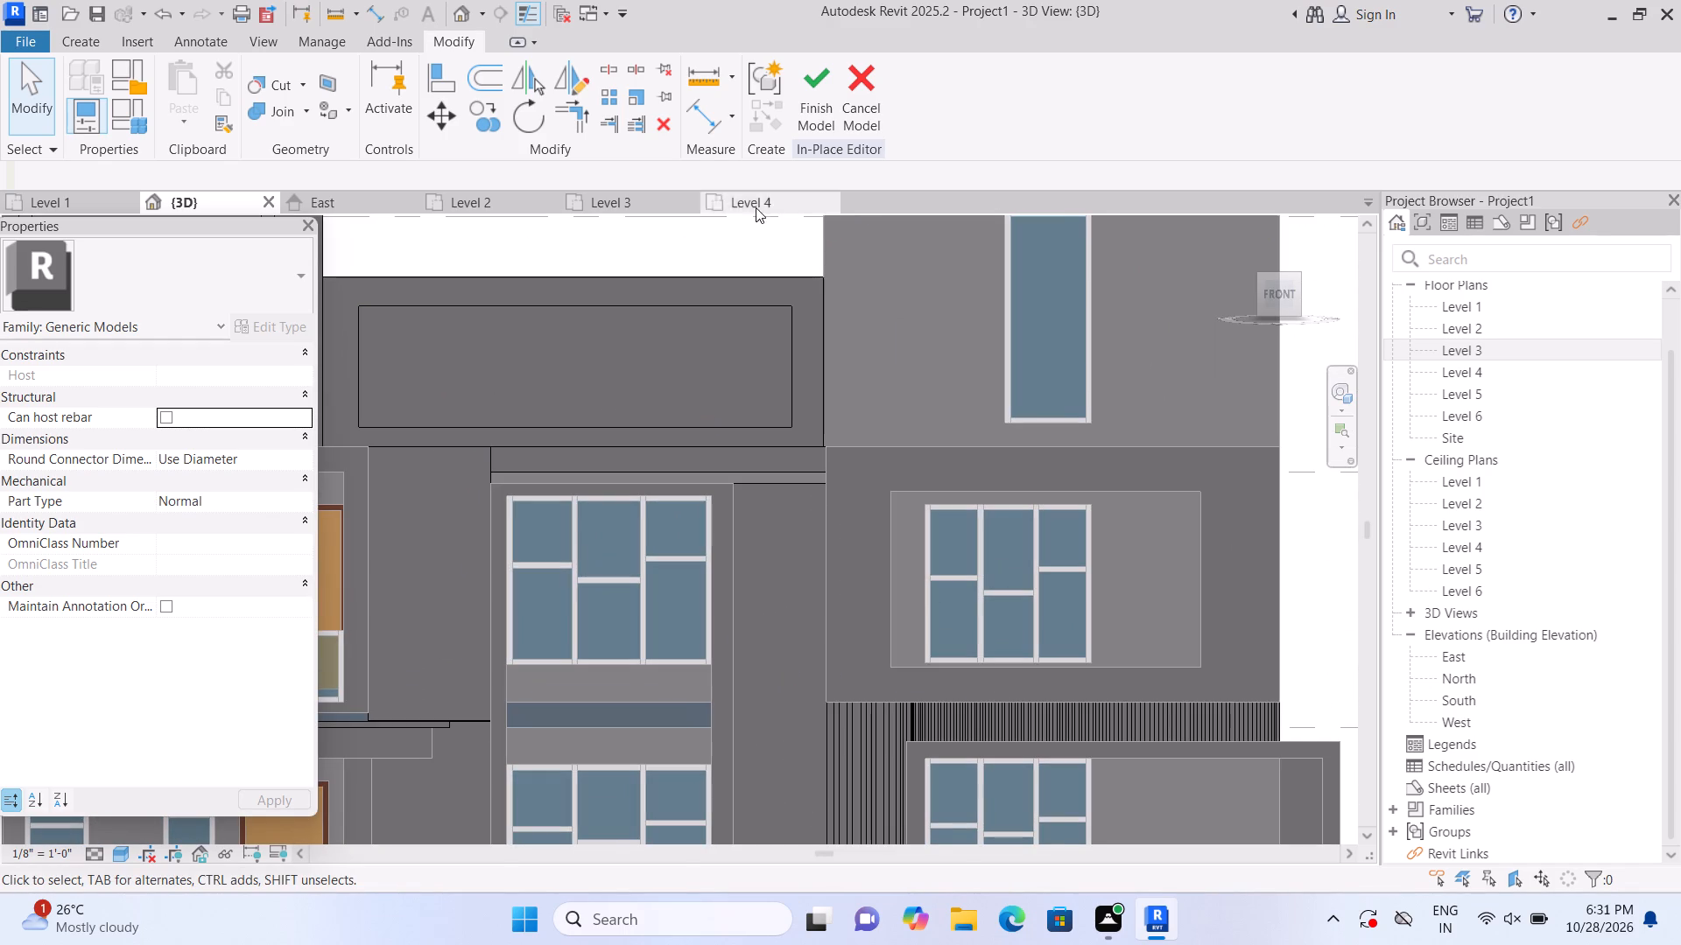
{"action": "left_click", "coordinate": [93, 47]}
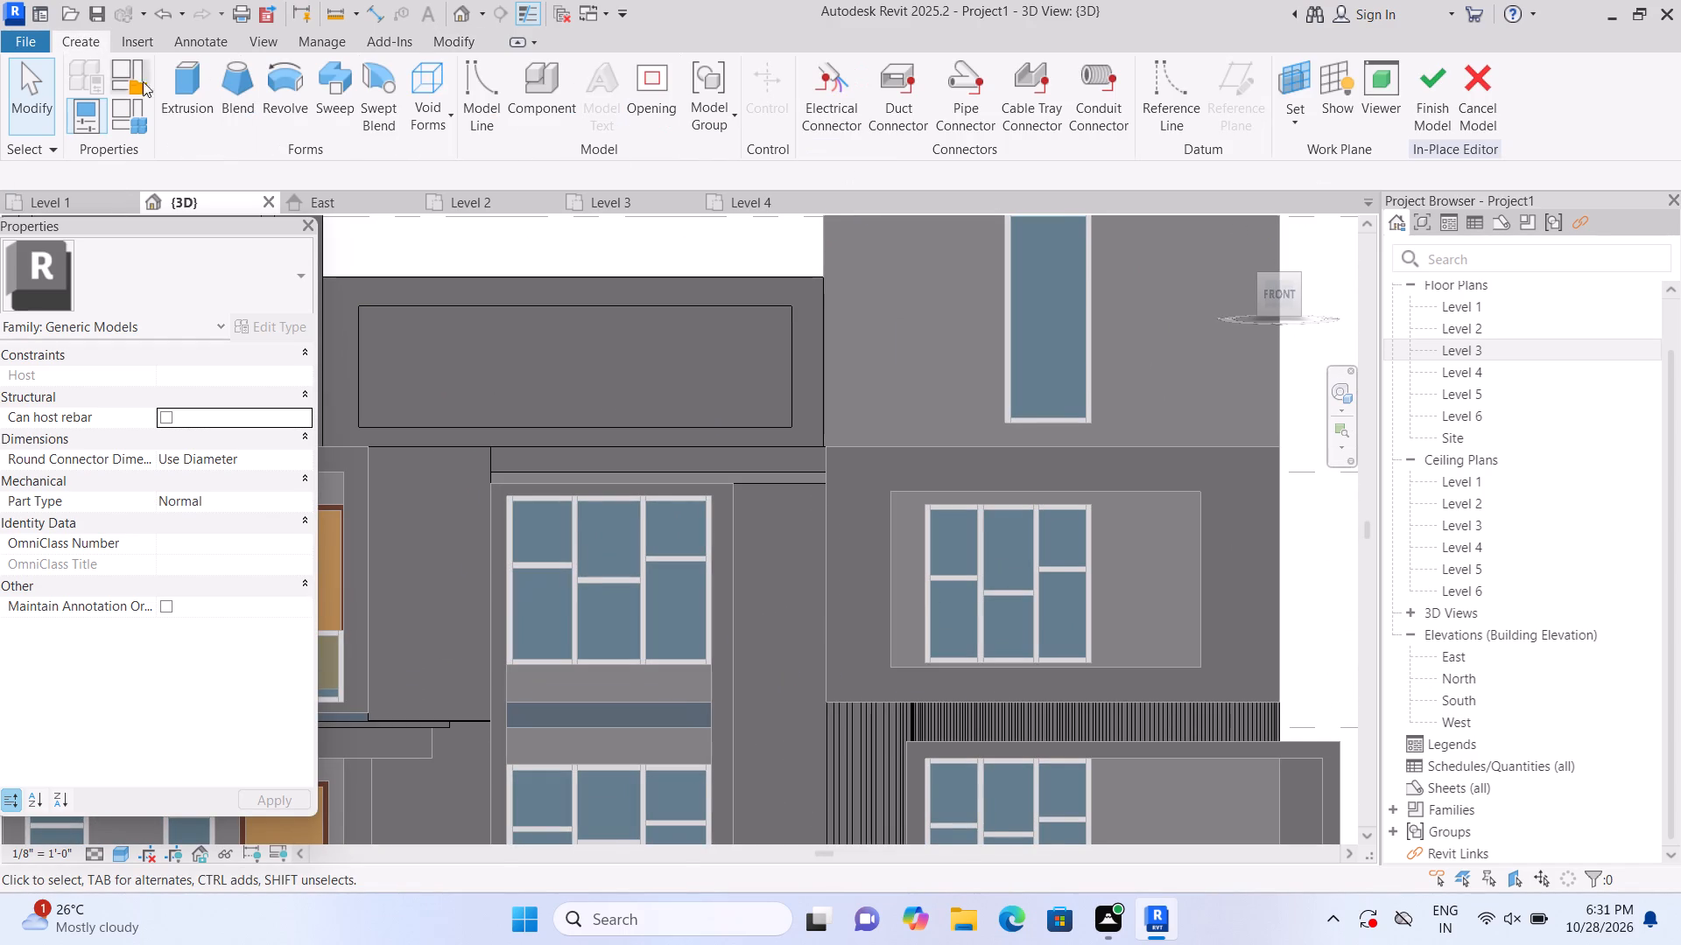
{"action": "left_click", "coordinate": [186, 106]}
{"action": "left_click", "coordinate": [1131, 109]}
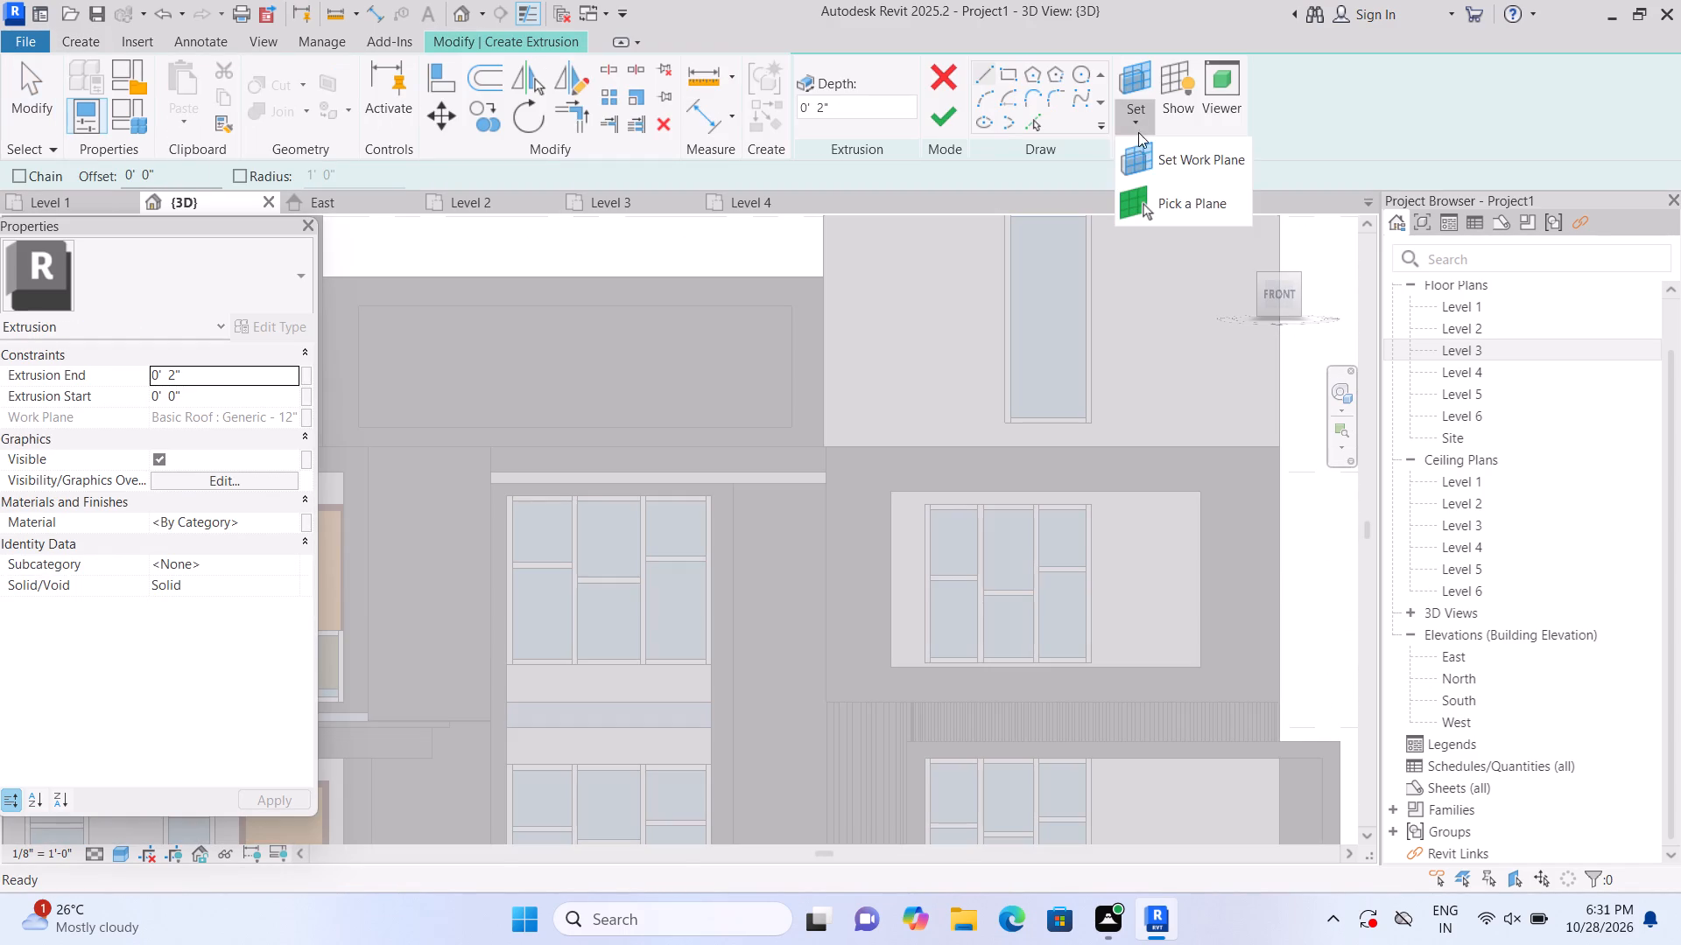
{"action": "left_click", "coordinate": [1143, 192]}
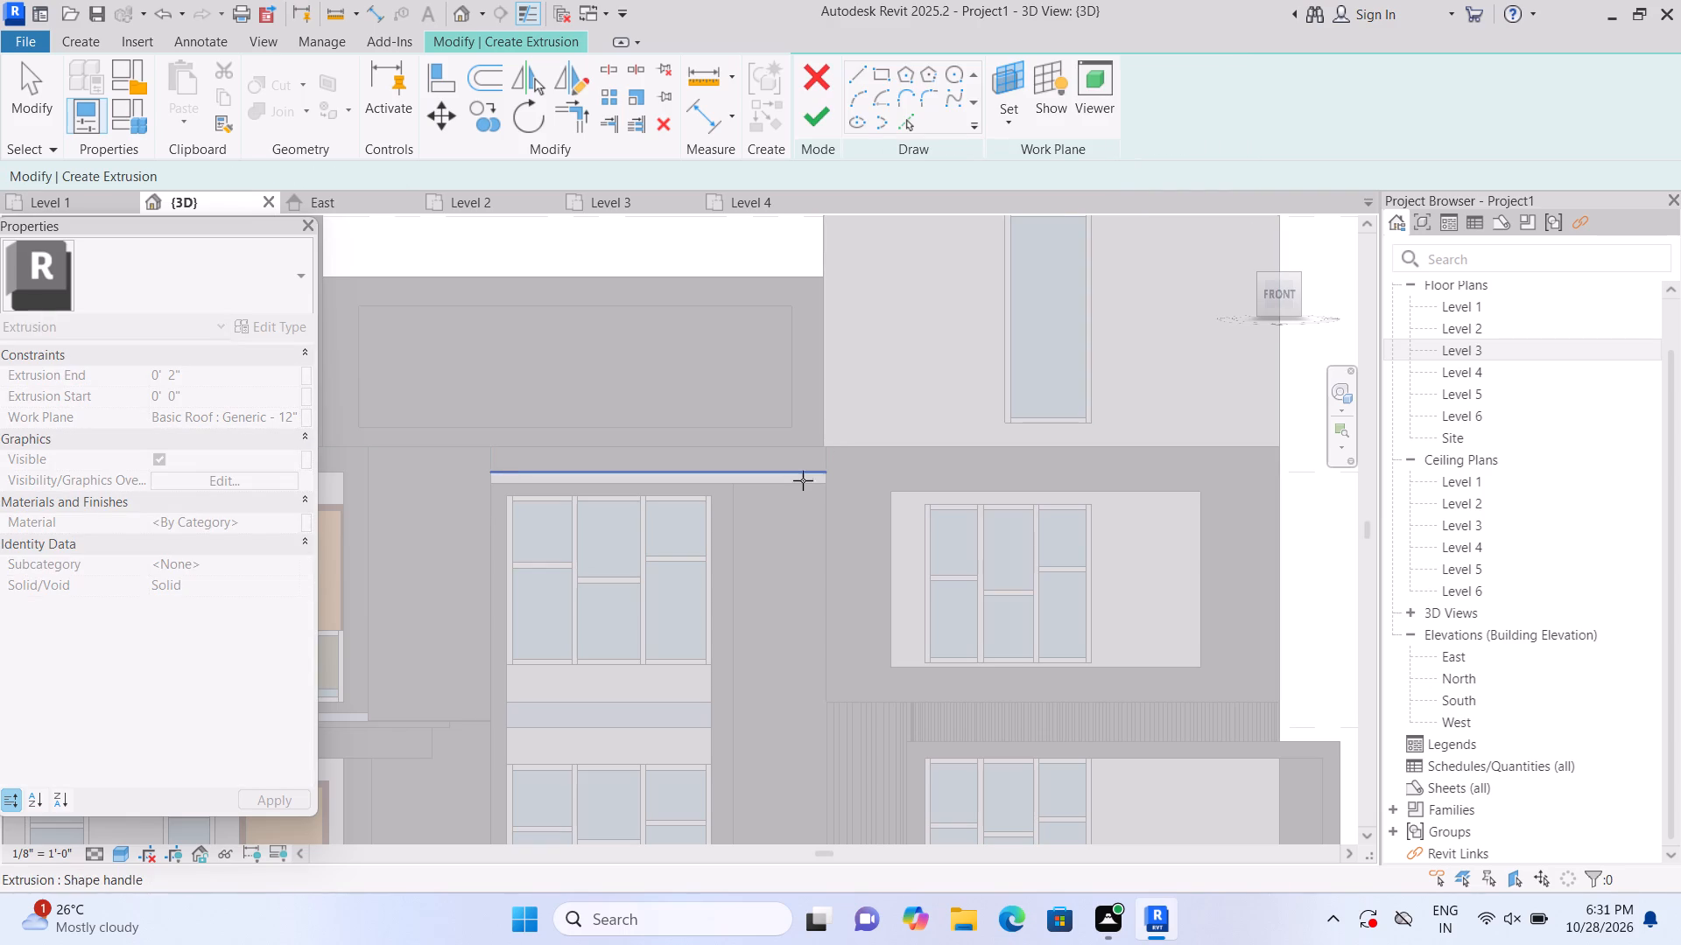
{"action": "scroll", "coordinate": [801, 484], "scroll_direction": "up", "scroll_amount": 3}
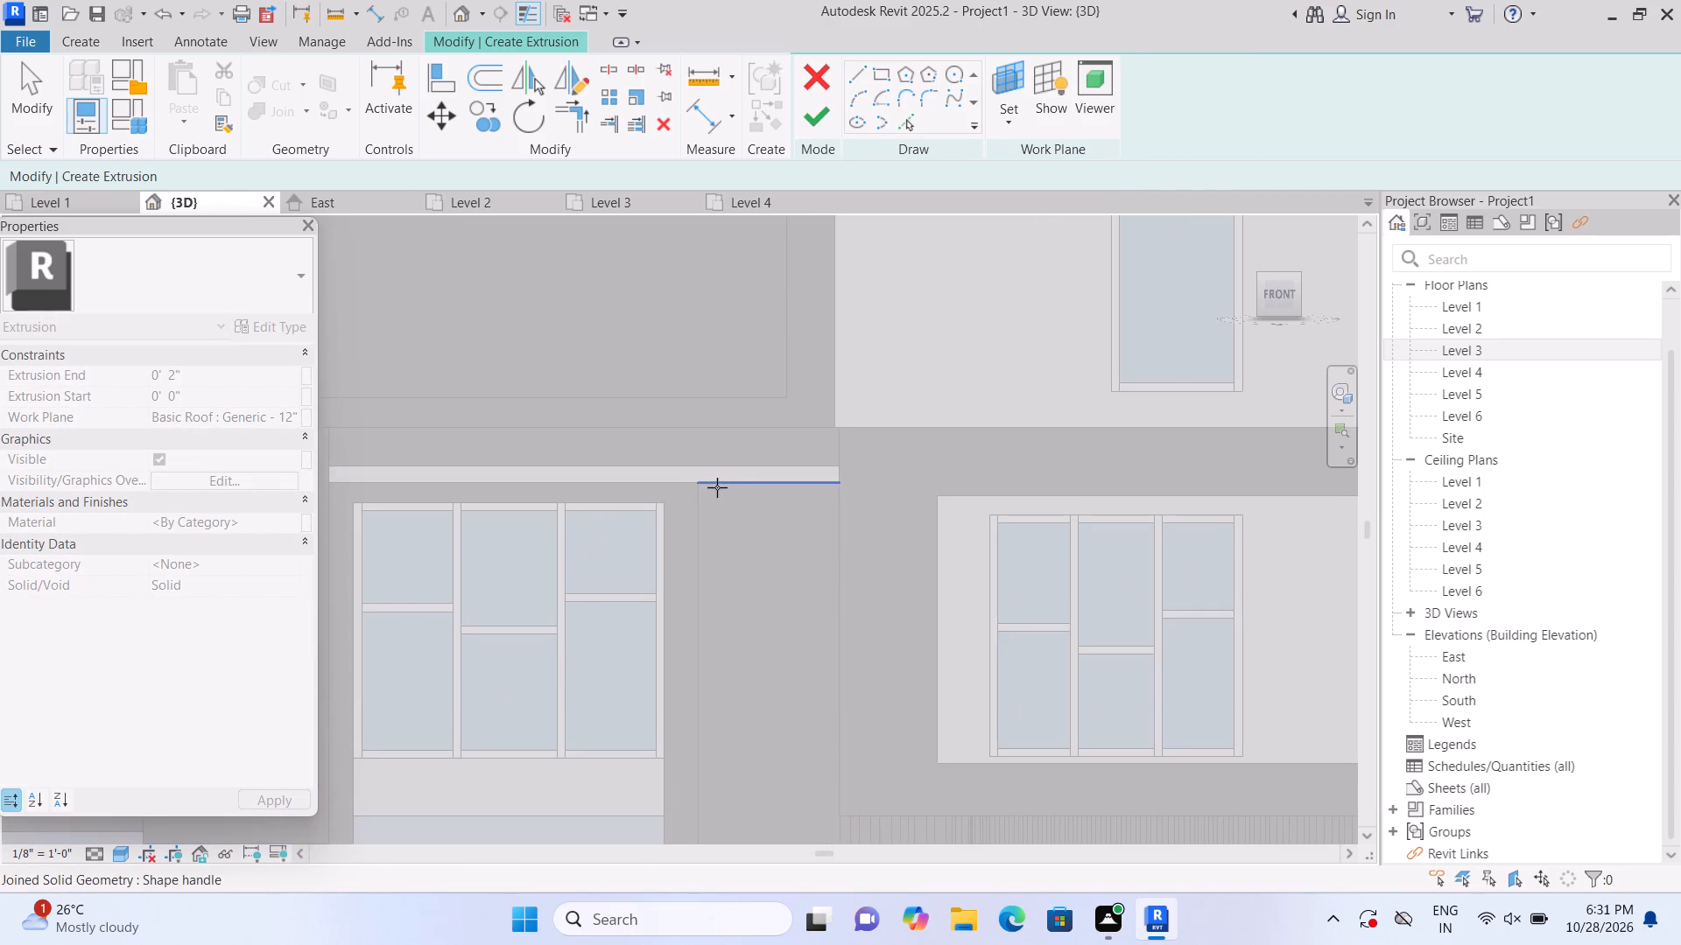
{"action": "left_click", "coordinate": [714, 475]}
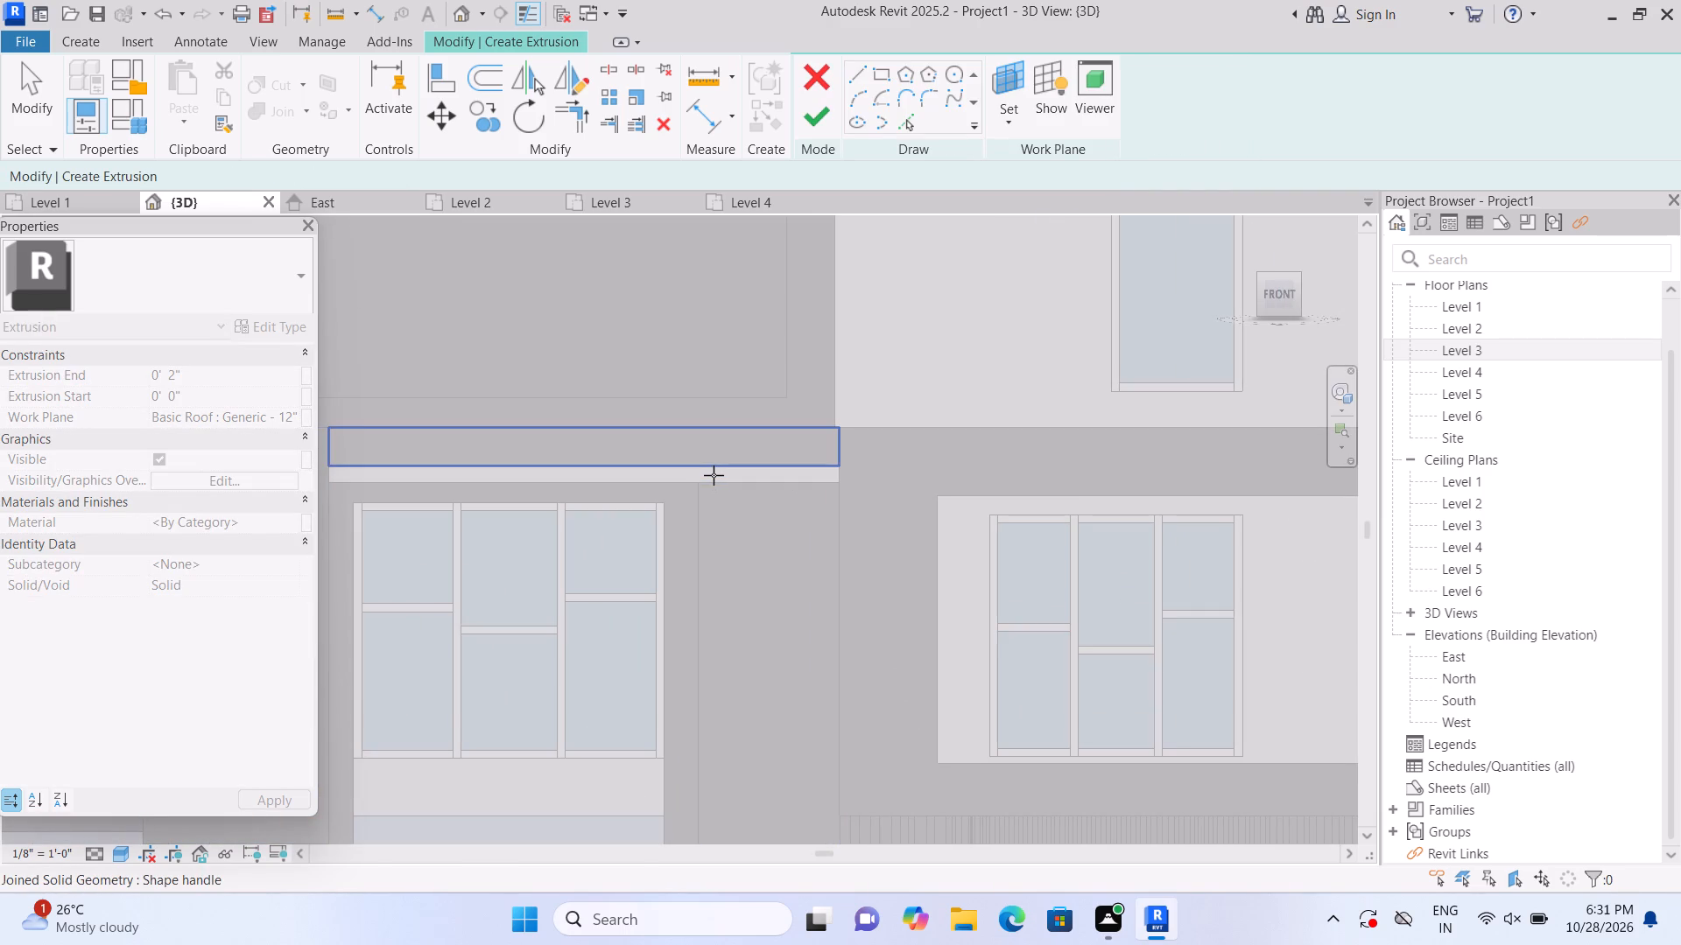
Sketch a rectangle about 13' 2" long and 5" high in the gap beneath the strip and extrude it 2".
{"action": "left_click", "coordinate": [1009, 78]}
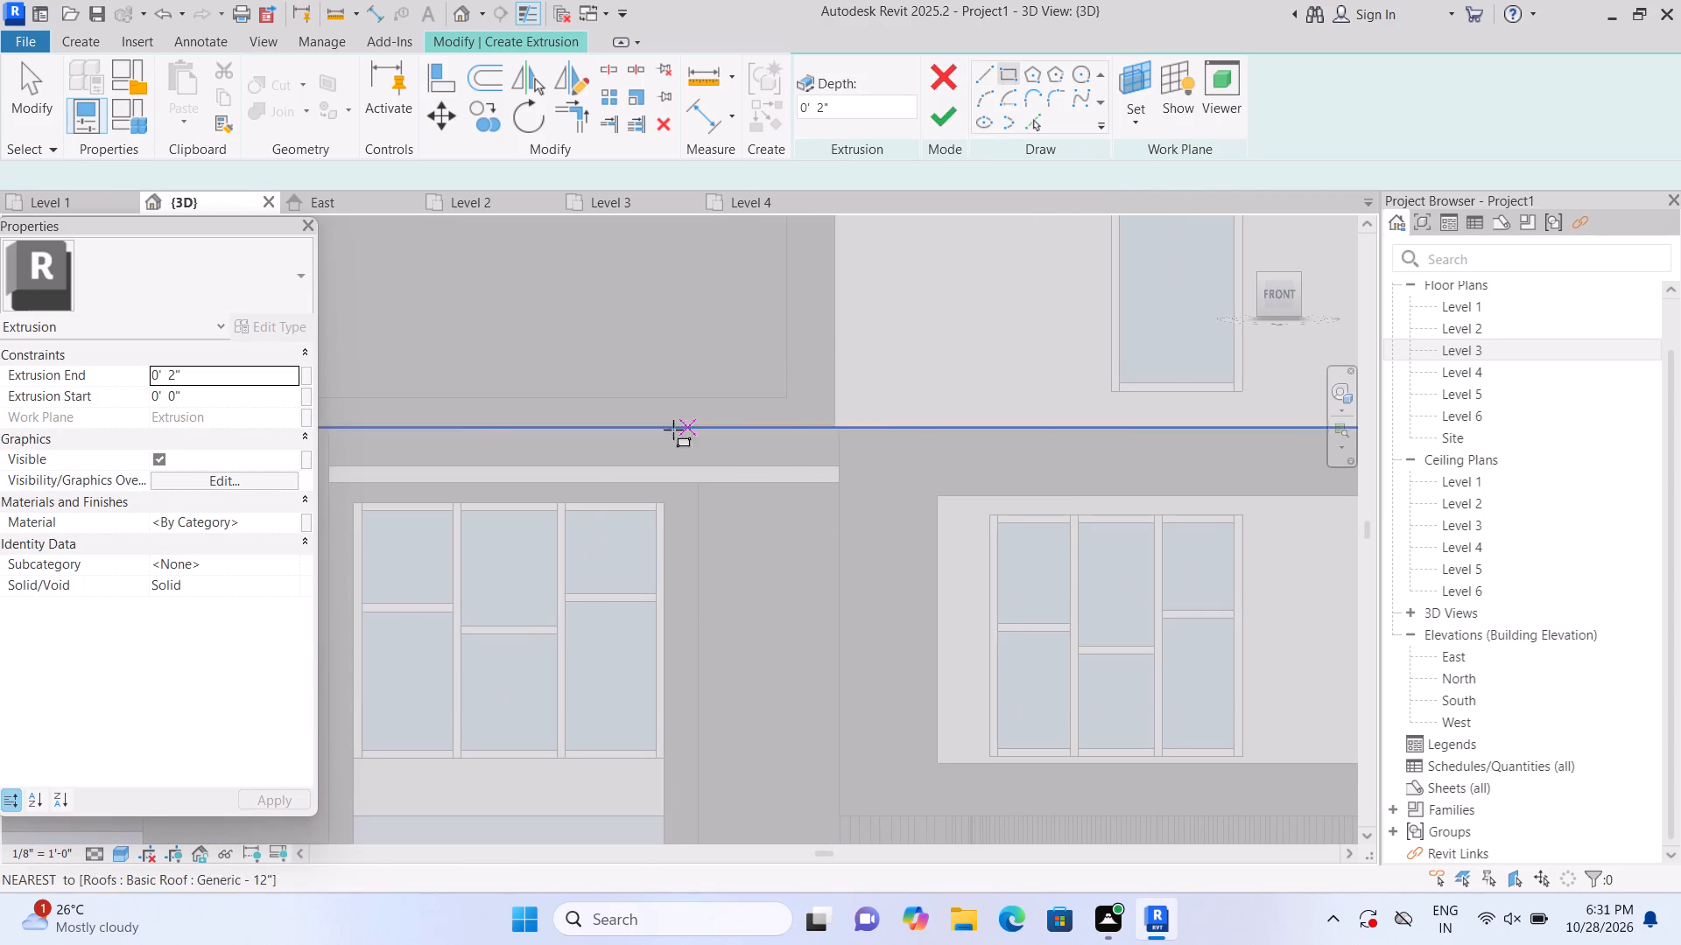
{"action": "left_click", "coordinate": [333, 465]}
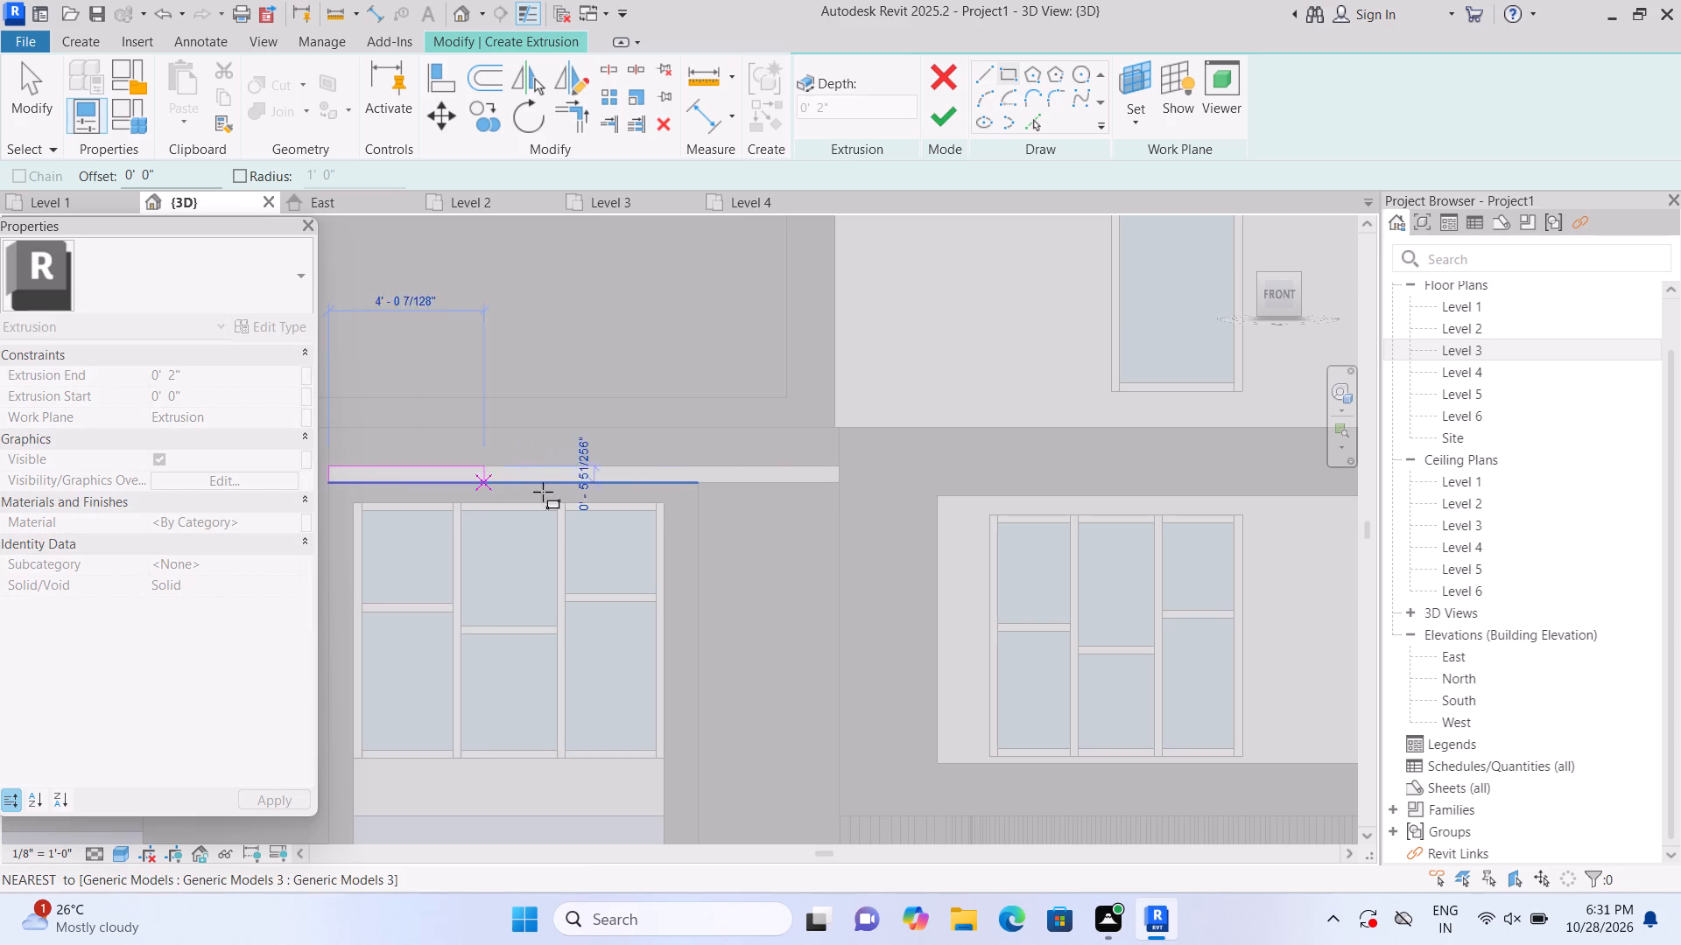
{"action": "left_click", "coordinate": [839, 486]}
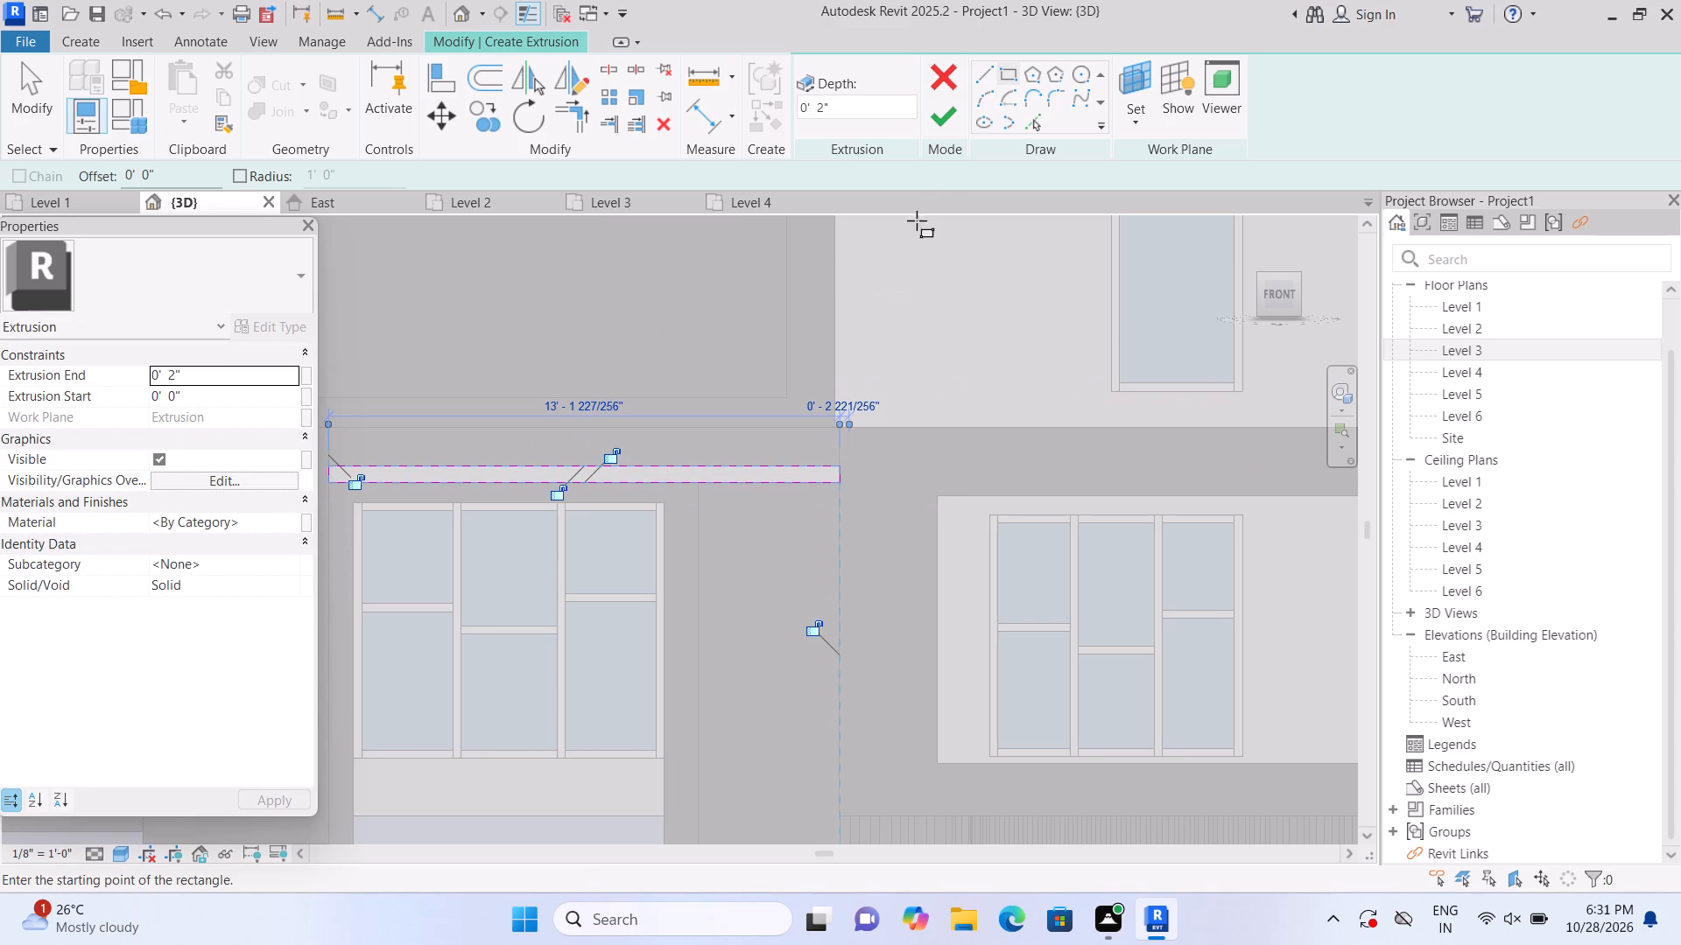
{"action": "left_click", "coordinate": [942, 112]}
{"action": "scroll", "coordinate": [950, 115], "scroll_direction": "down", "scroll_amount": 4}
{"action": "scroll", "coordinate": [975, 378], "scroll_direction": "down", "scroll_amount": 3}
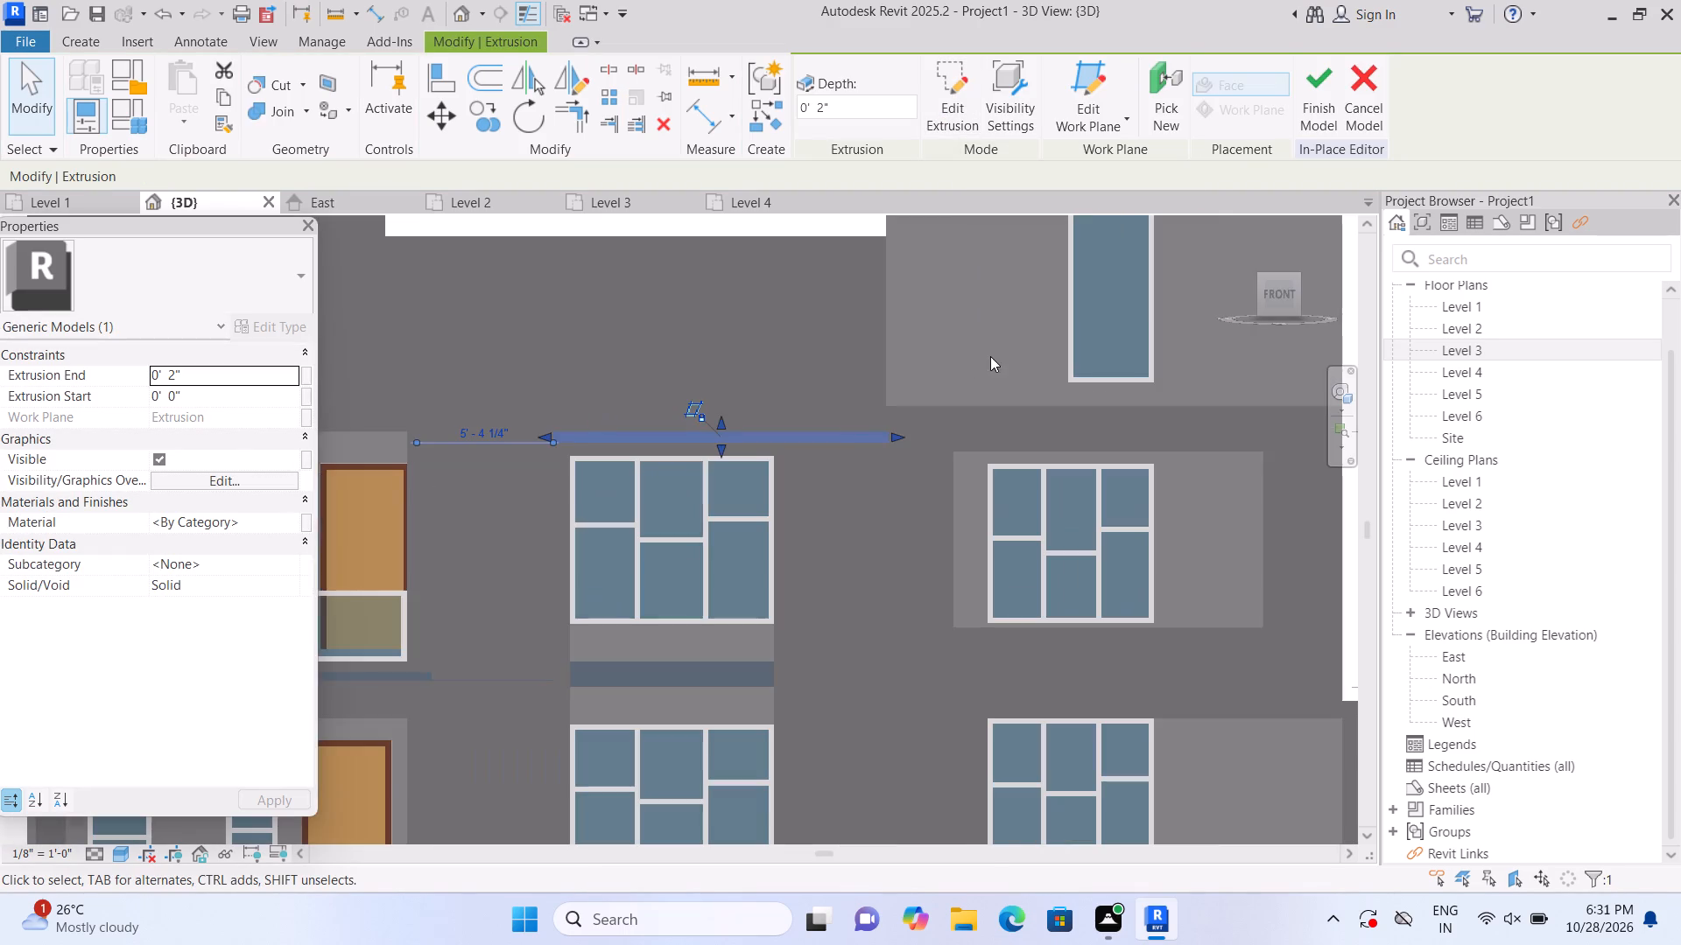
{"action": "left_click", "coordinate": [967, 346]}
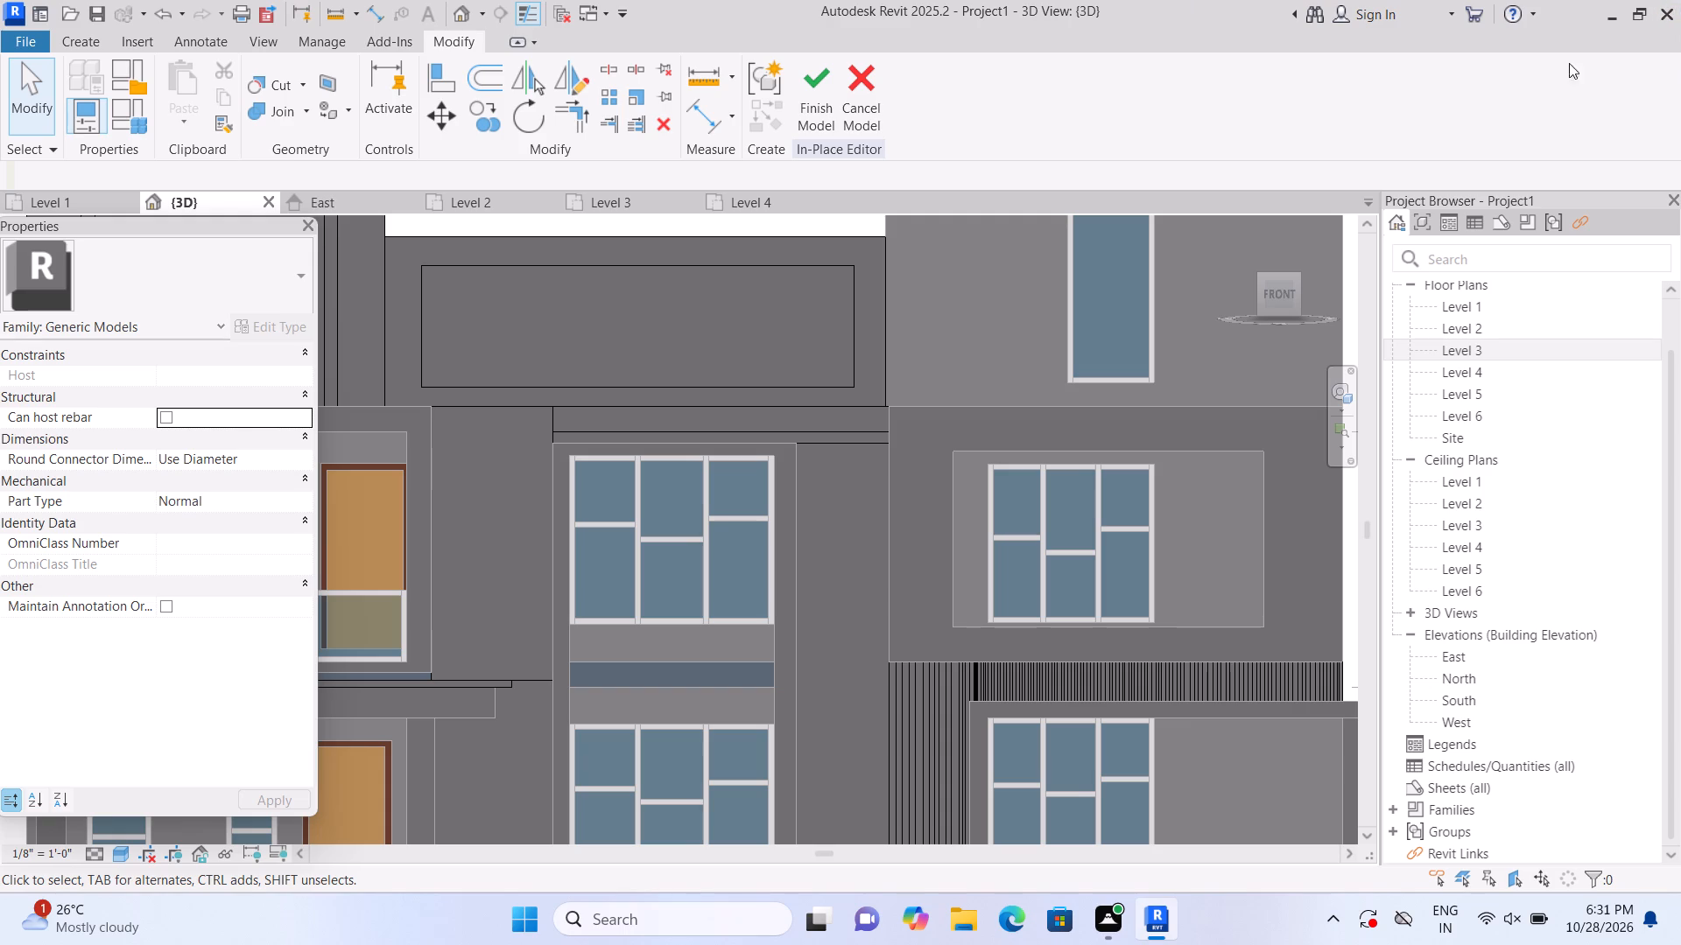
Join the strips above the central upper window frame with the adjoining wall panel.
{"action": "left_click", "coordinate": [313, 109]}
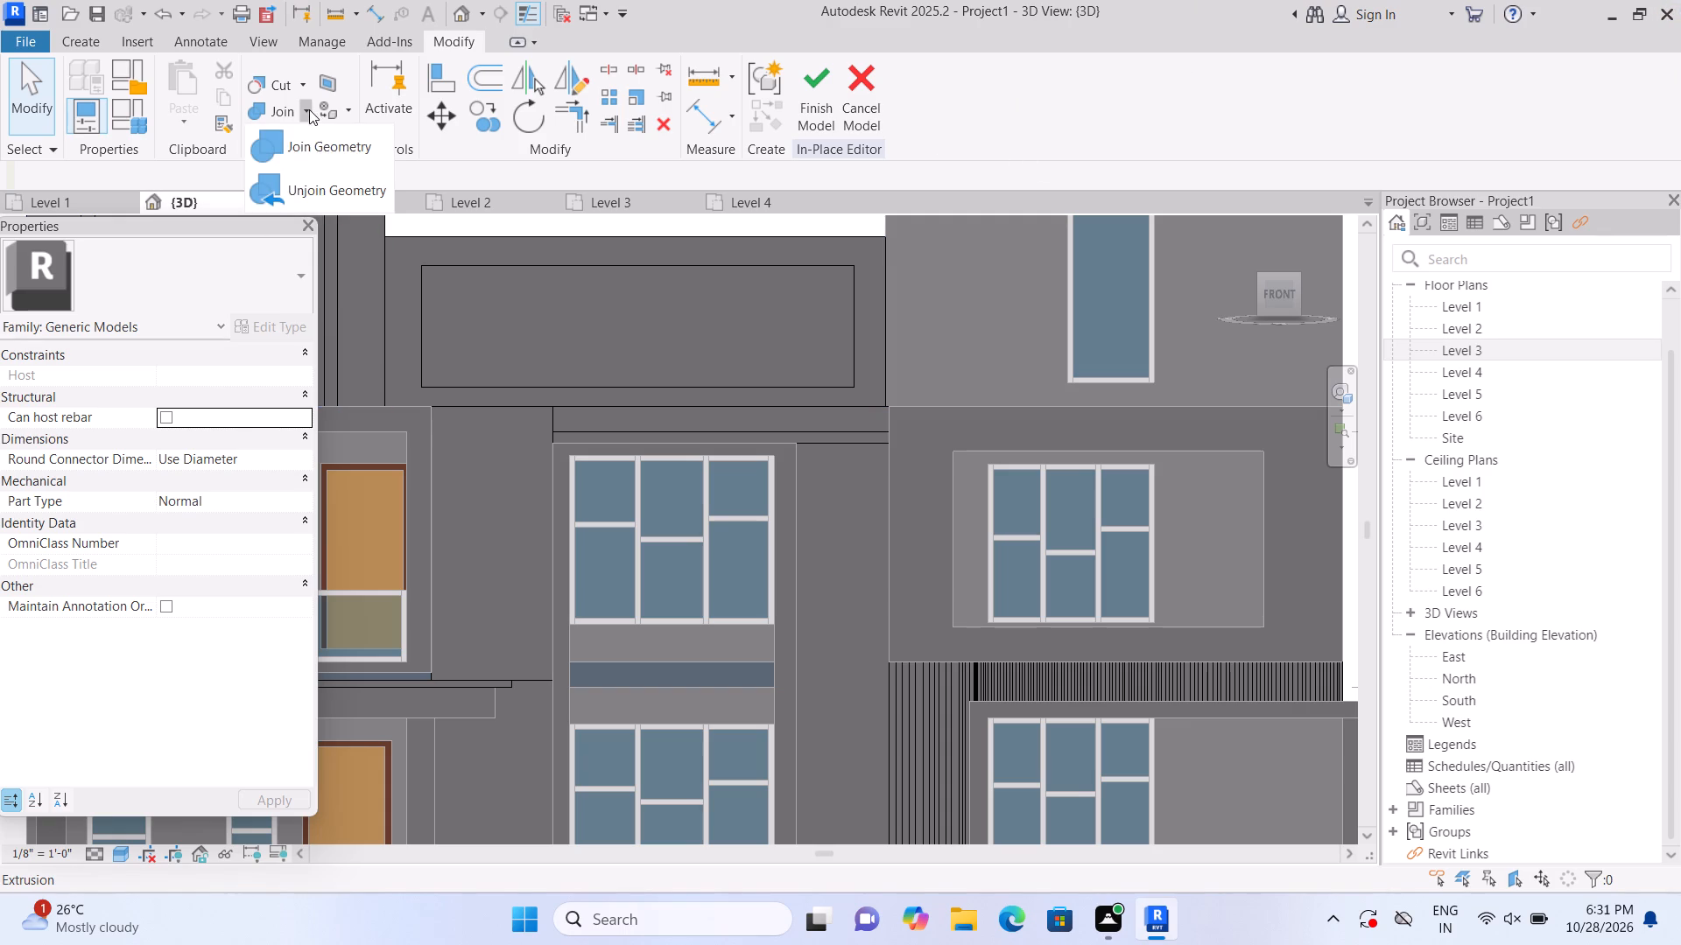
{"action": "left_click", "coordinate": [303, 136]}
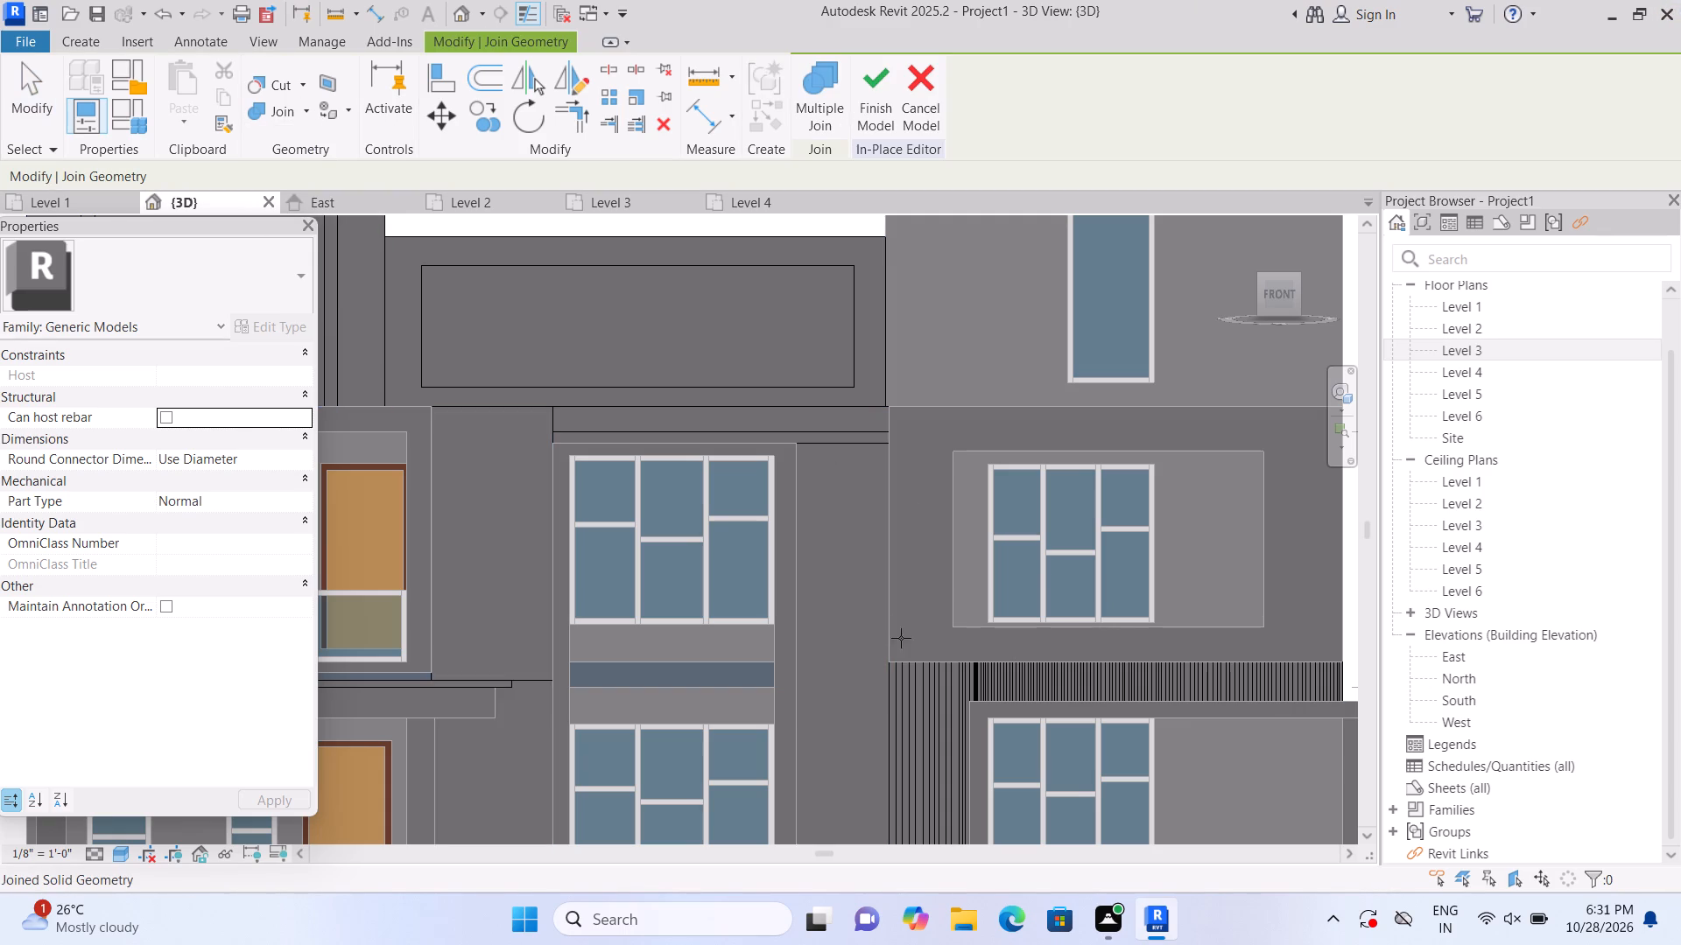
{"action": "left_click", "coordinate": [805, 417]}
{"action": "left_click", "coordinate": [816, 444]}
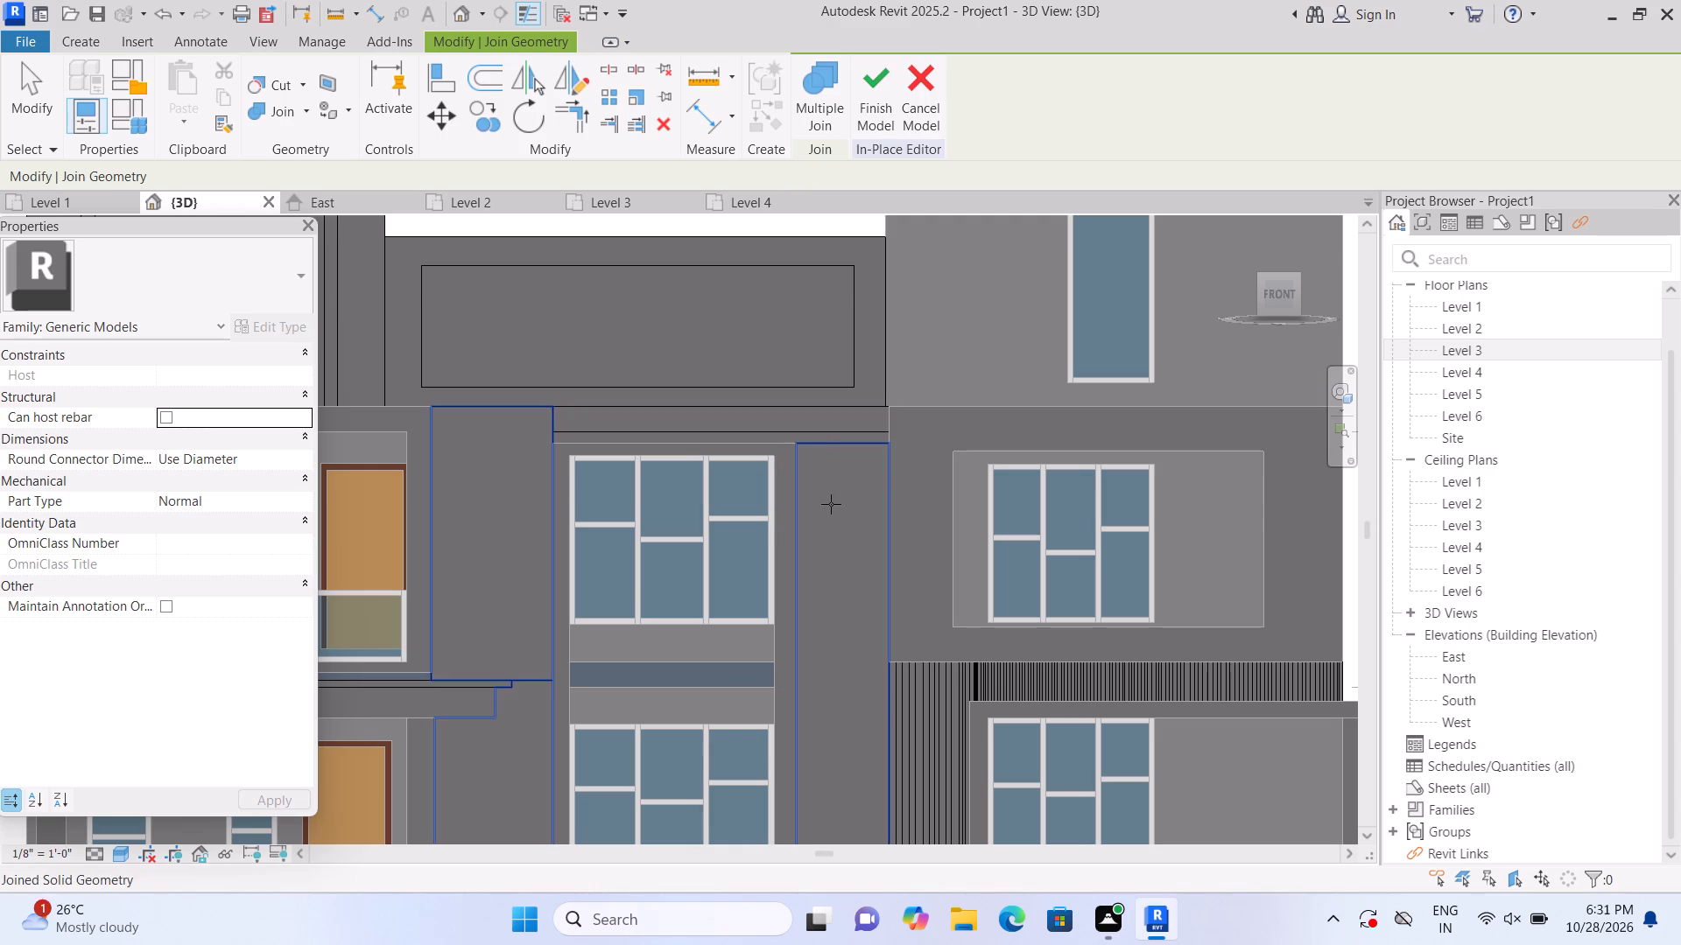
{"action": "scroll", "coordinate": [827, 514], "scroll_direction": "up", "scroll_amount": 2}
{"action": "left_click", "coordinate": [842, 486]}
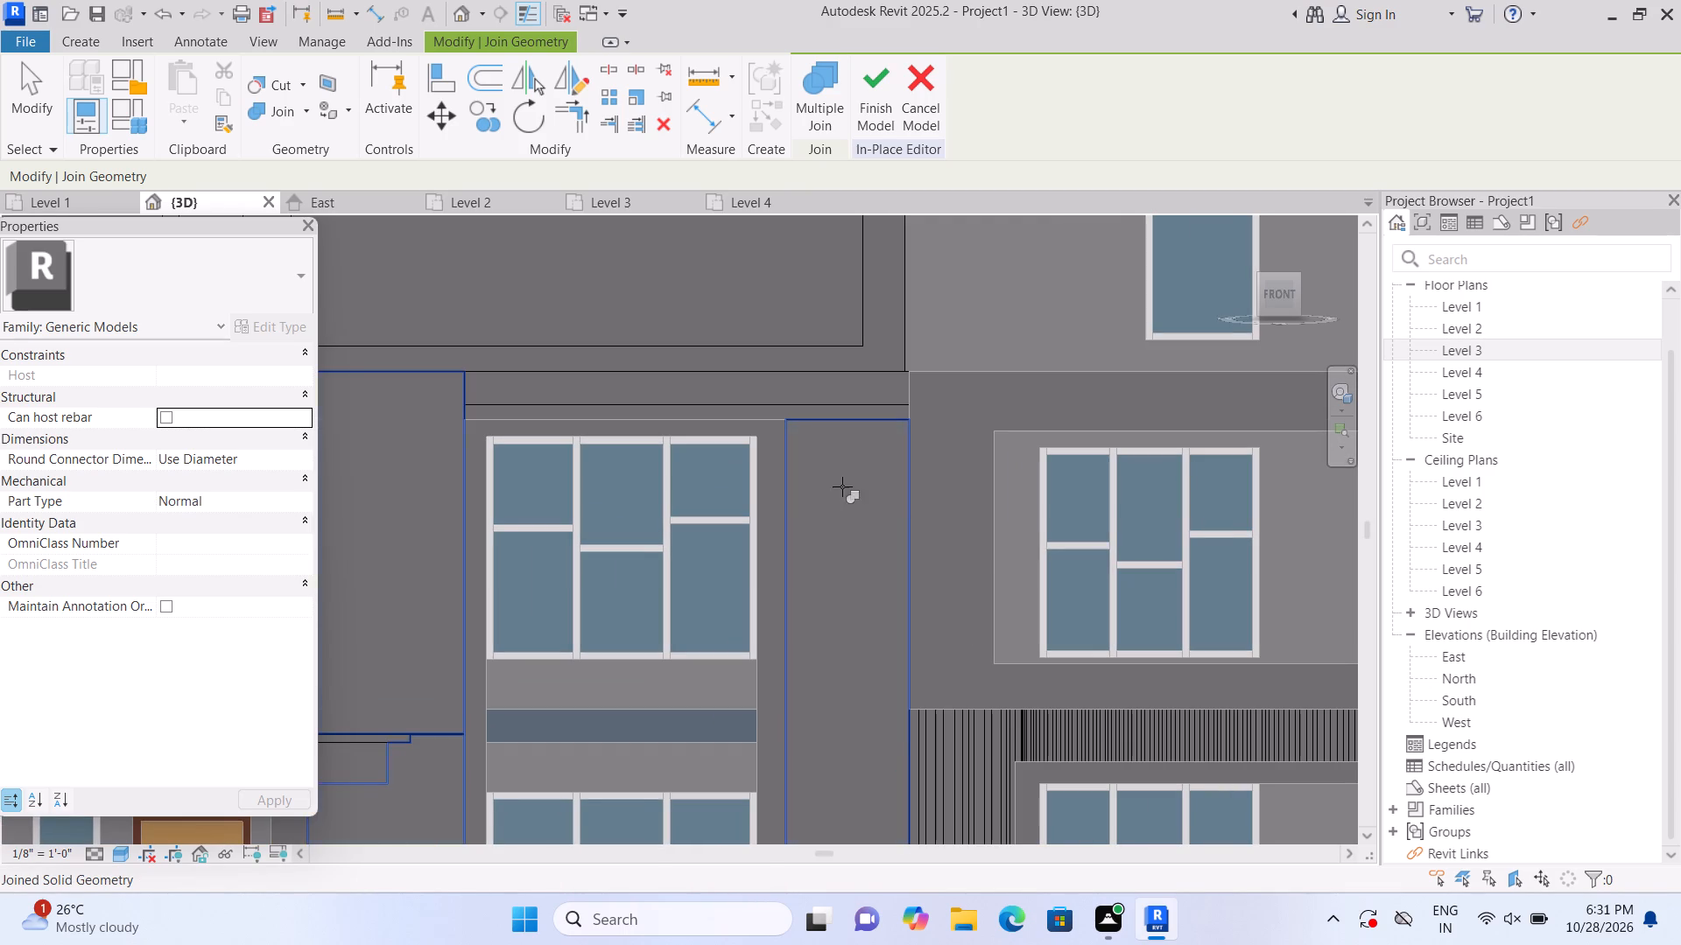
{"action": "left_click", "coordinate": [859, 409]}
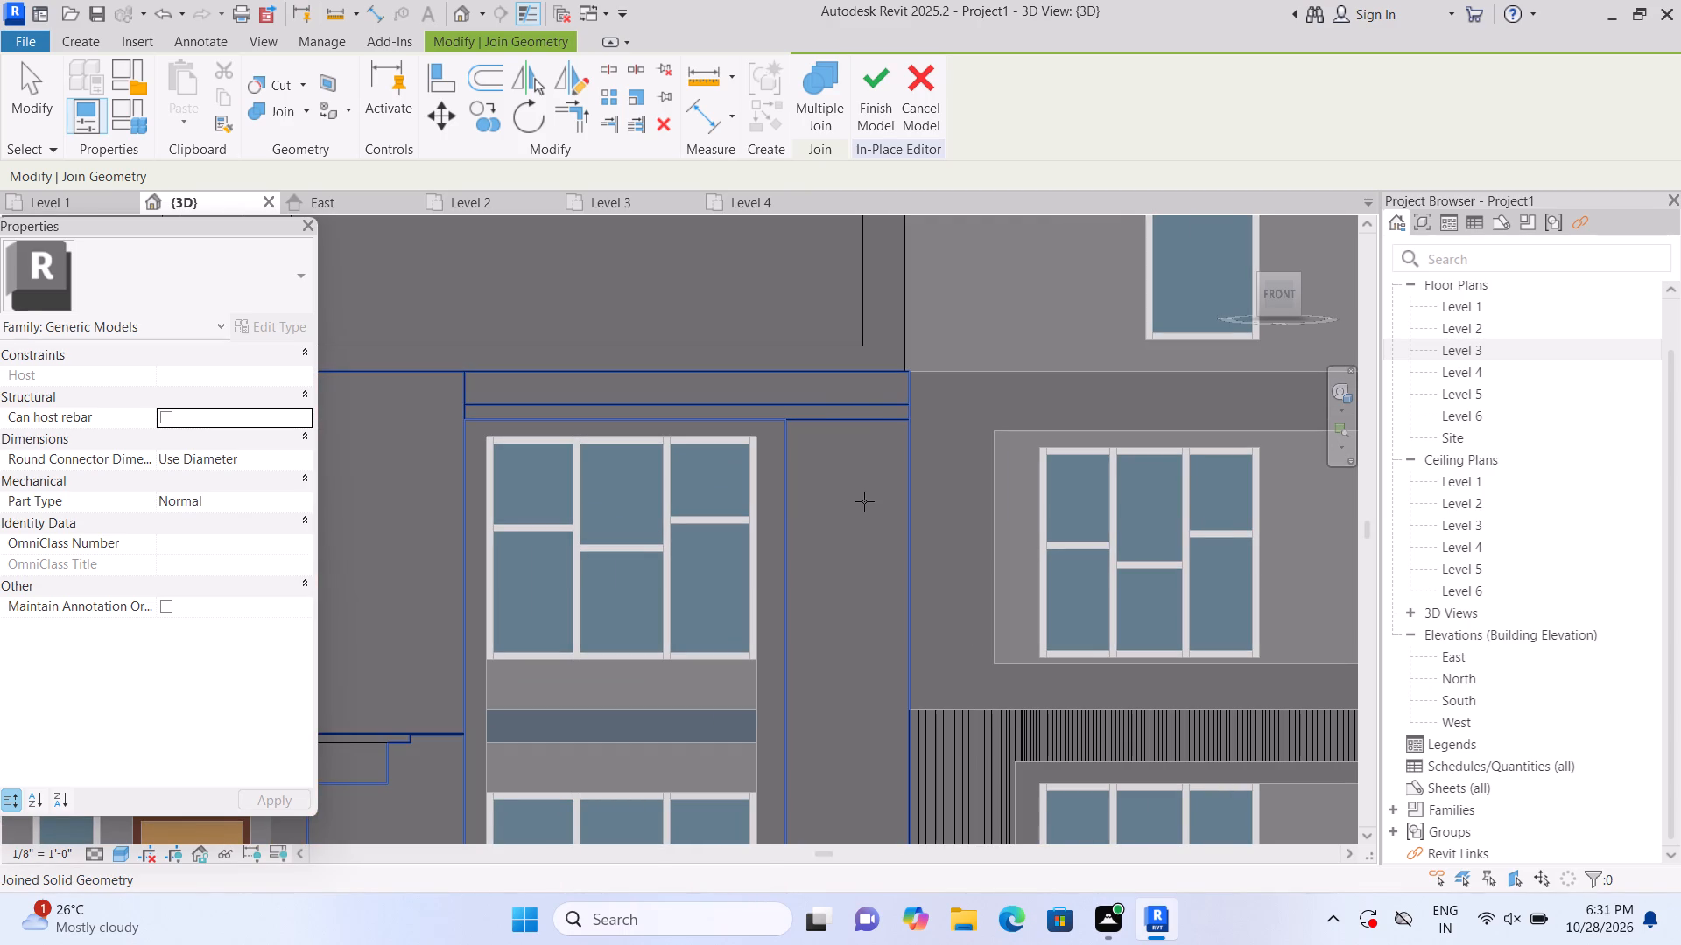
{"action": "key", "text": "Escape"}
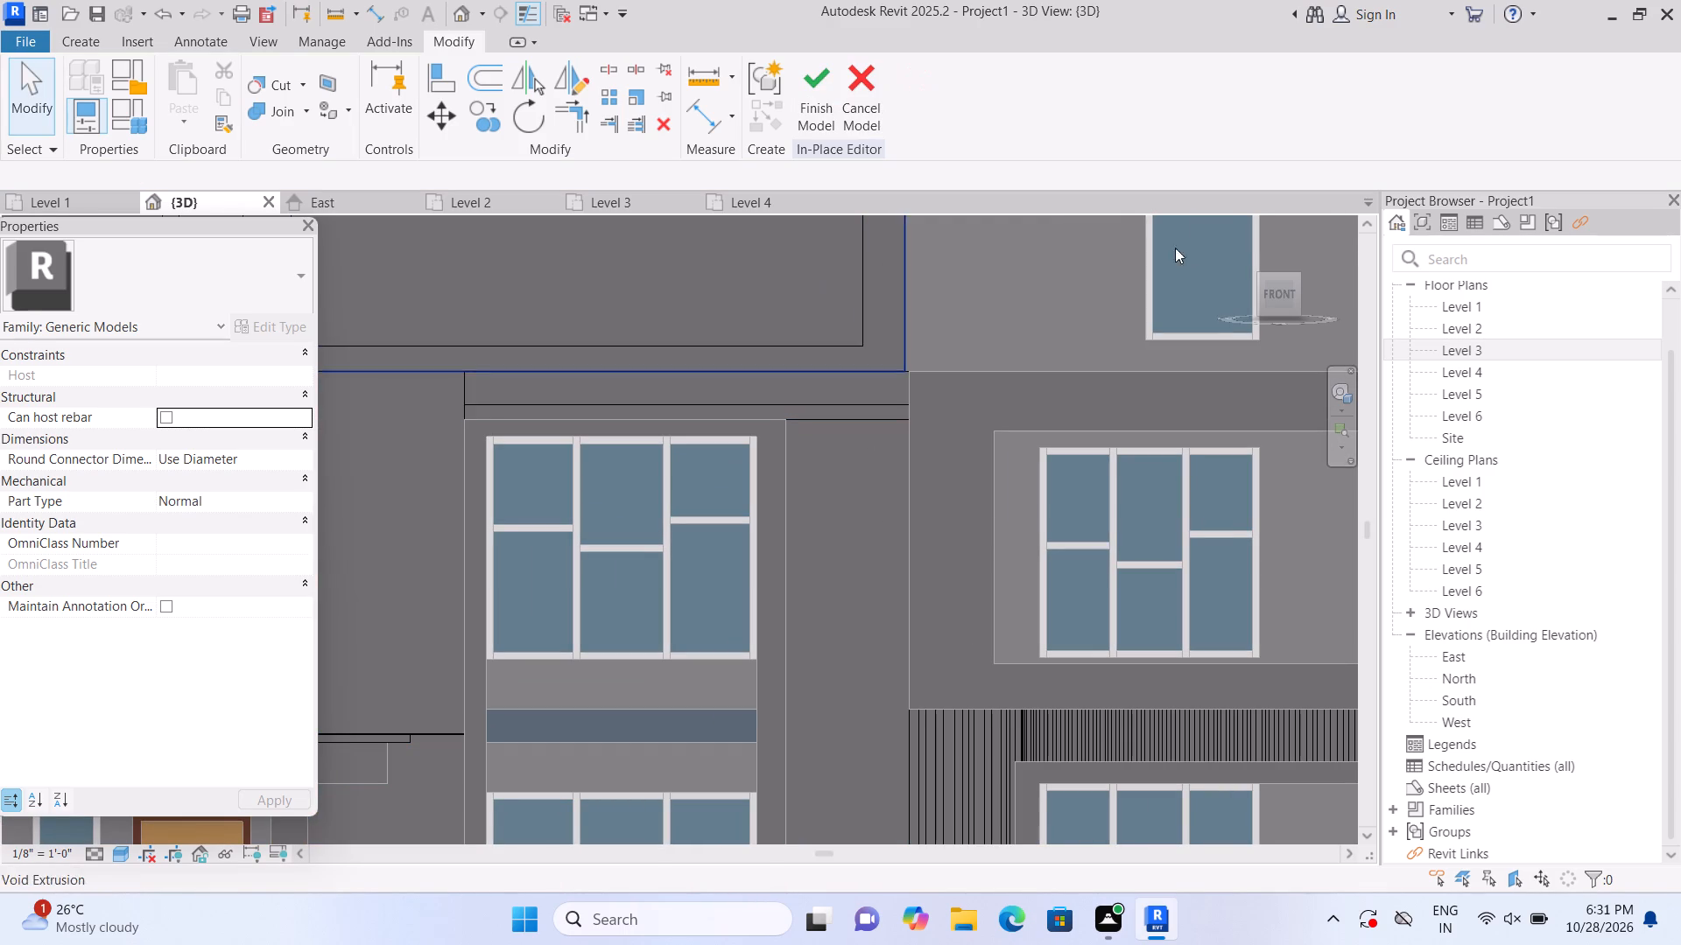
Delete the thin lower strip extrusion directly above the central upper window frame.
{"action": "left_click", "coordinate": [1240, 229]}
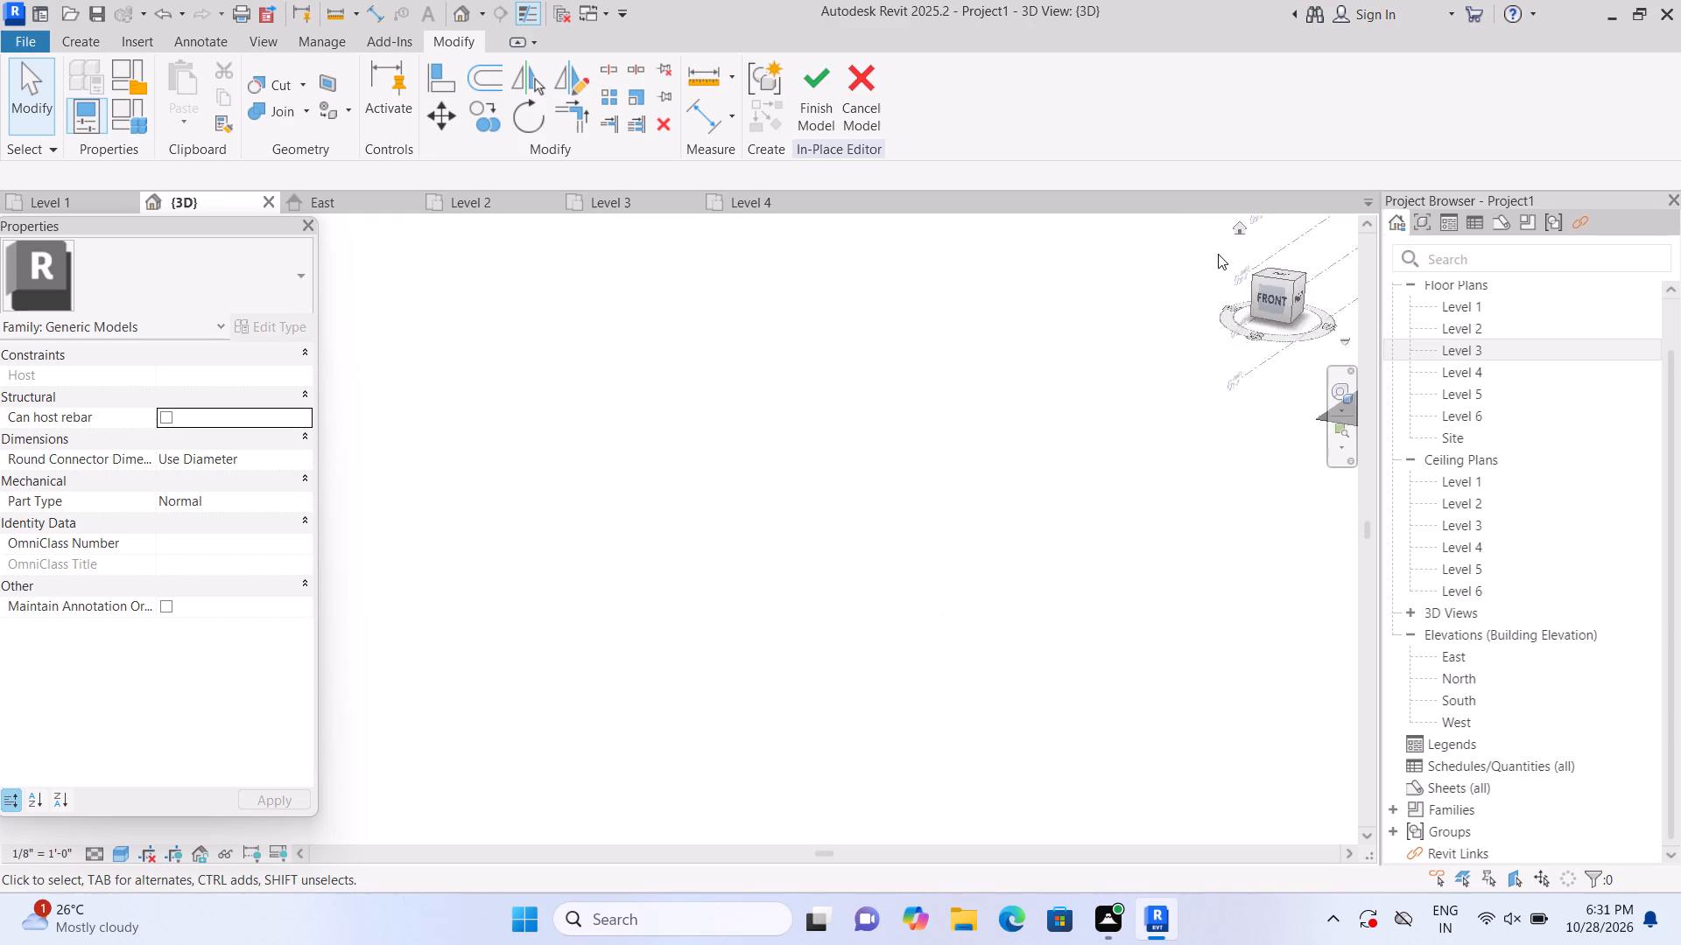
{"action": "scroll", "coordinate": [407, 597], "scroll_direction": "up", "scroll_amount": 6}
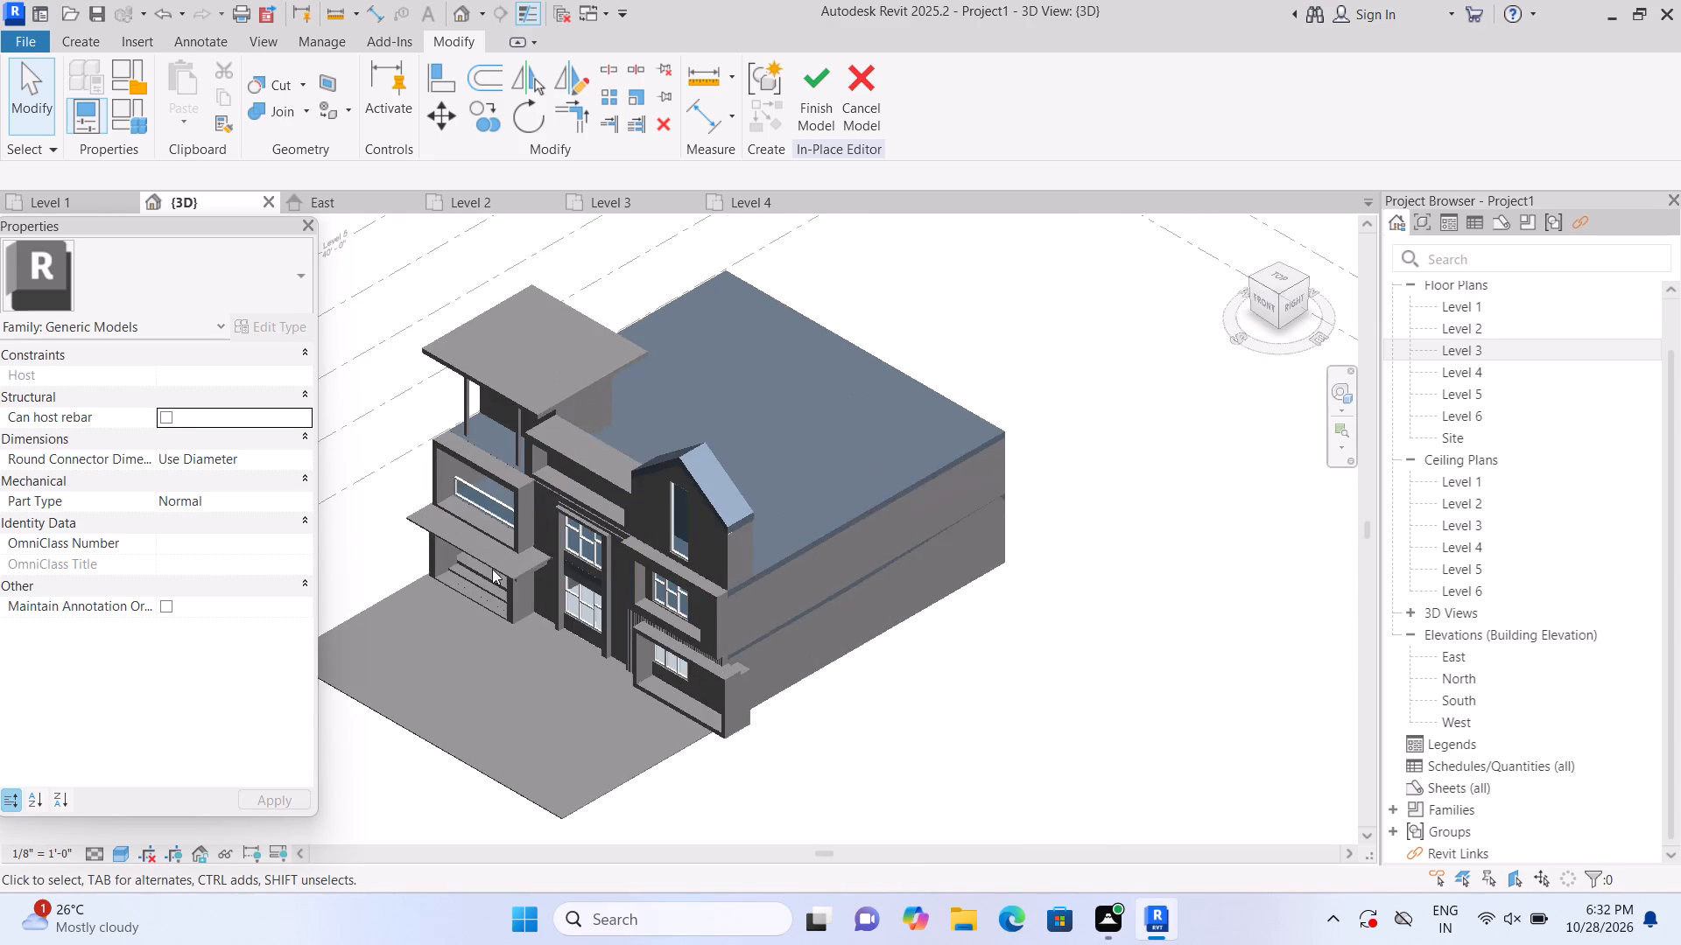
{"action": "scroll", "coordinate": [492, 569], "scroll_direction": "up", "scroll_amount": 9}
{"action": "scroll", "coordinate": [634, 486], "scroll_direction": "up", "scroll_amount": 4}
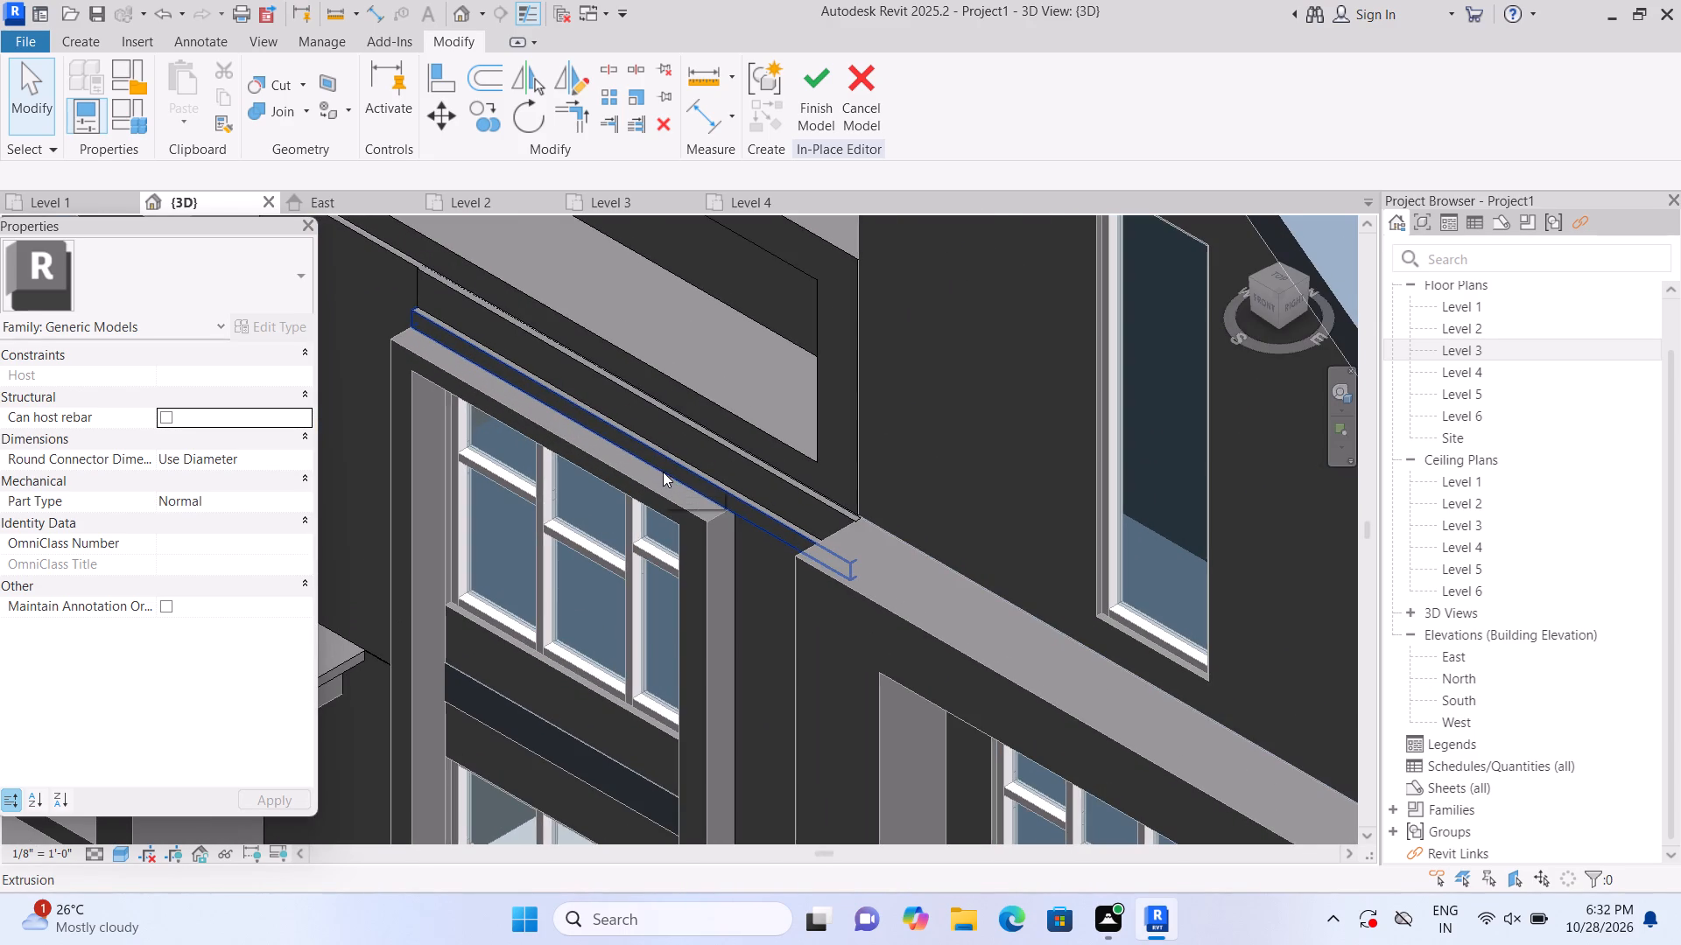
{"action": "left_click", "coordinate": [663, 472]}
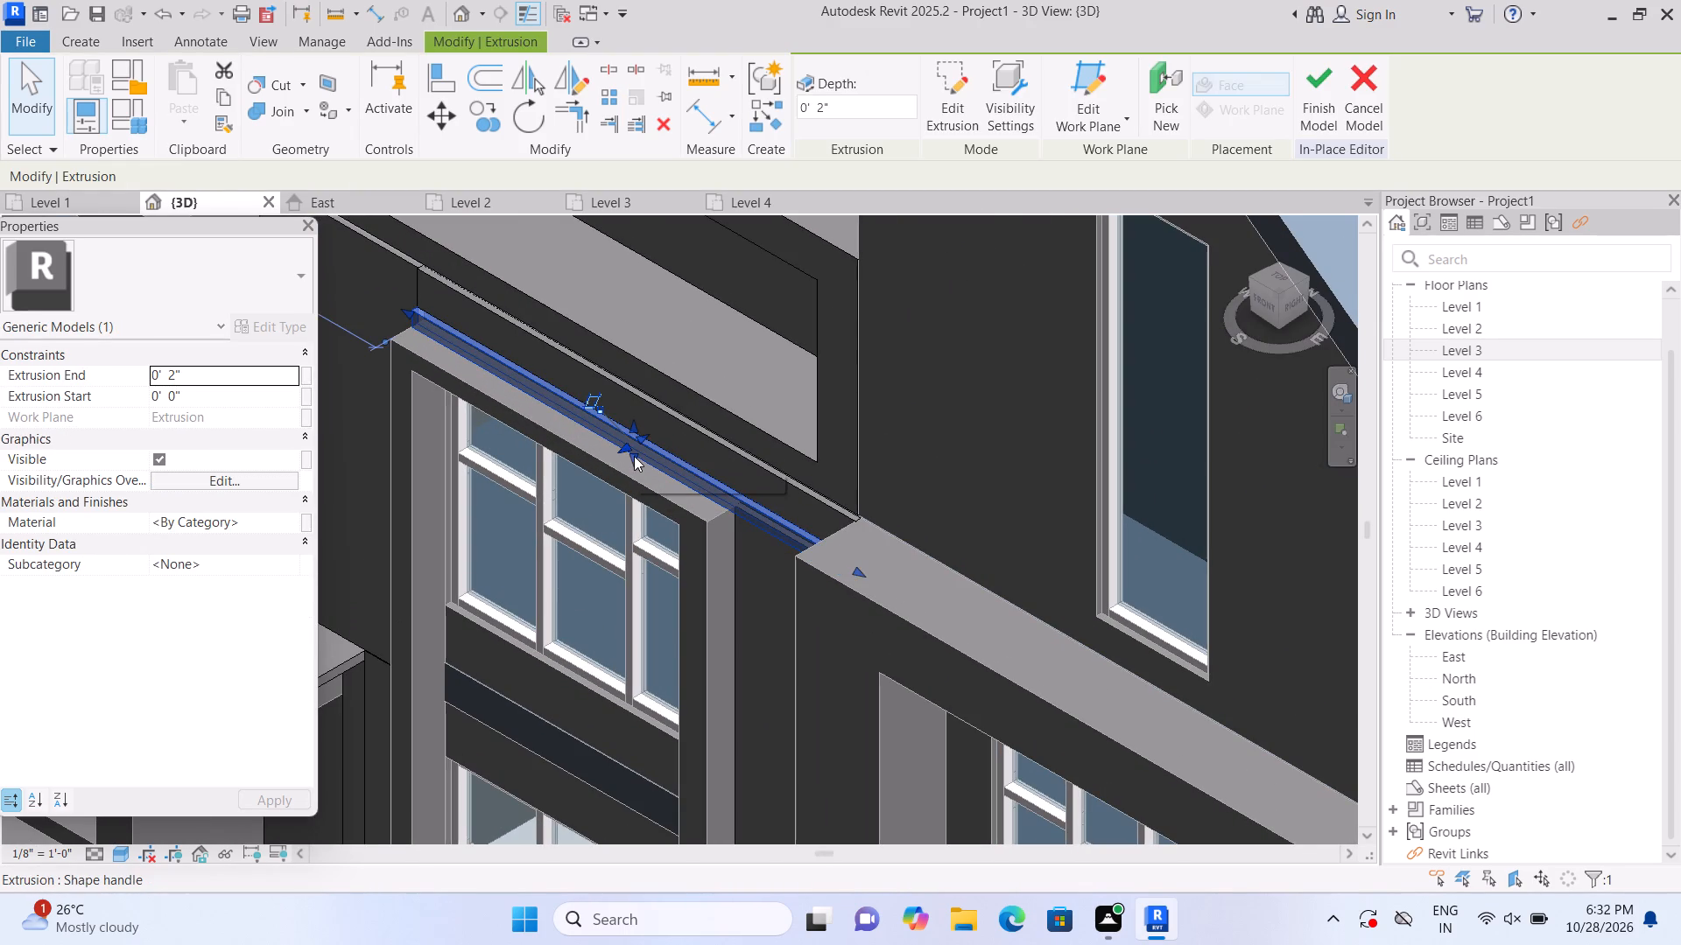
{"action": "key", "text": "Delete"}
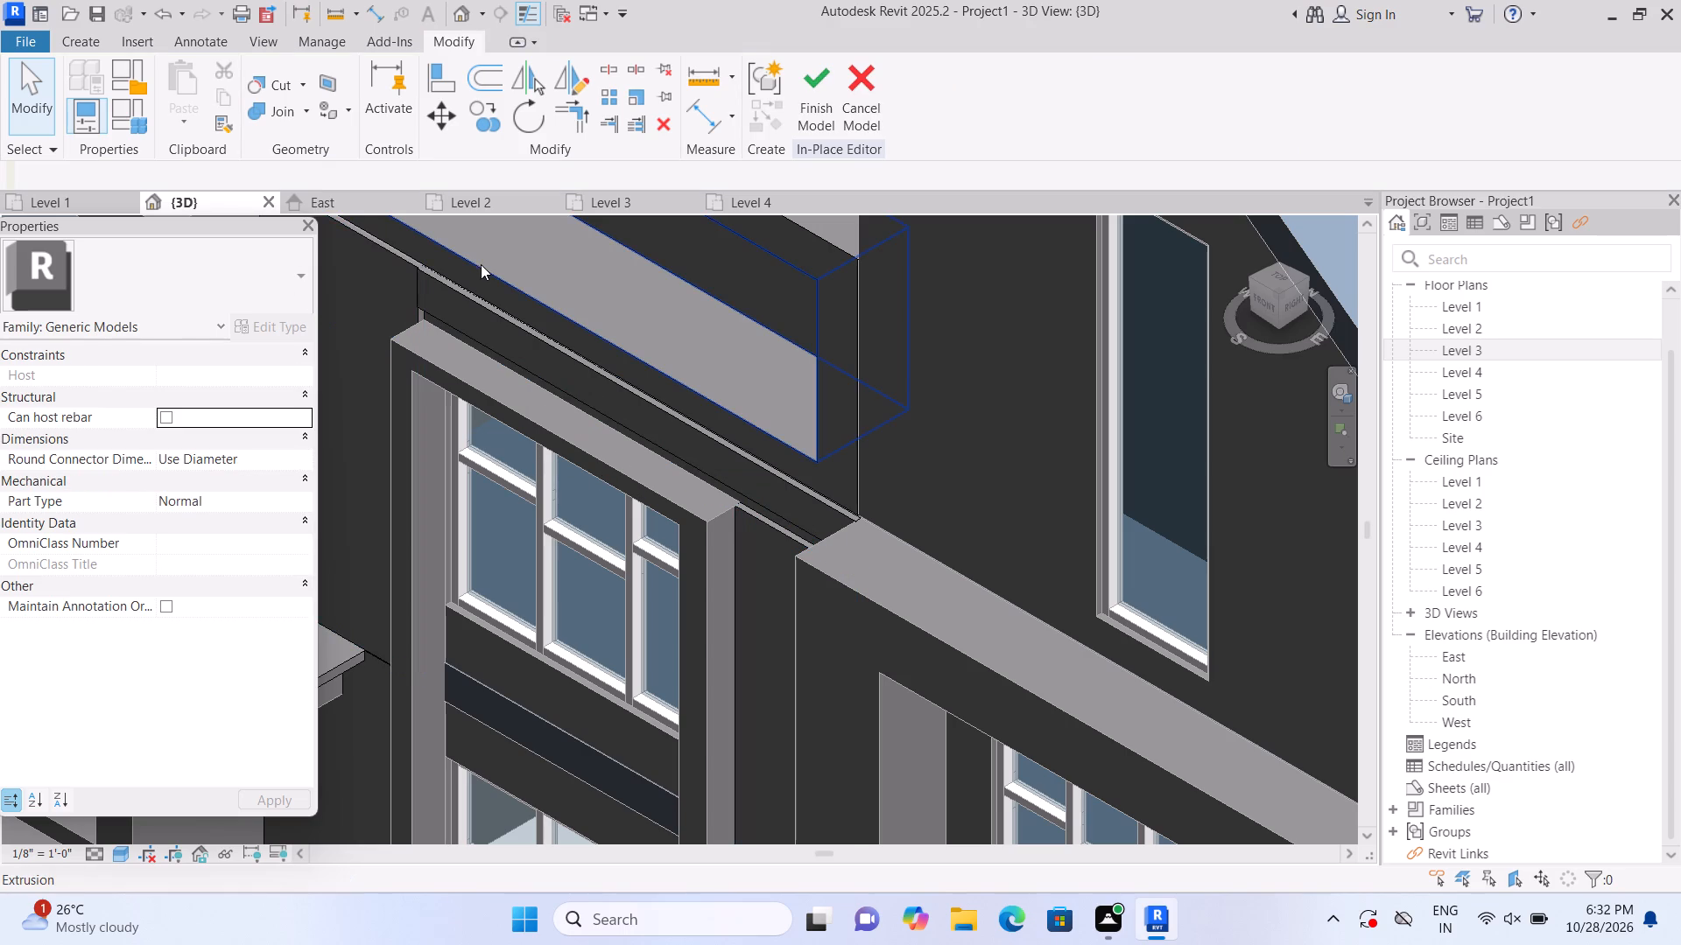
Join the strip above the central upper window frame with the wall panel beside it.
{"action": "left_click", "coordinate": [302, 109]}
{"action": "left_click", "coordinate": [314, 136]}
{"action": "left_click", "coordinate": [415, 282]}
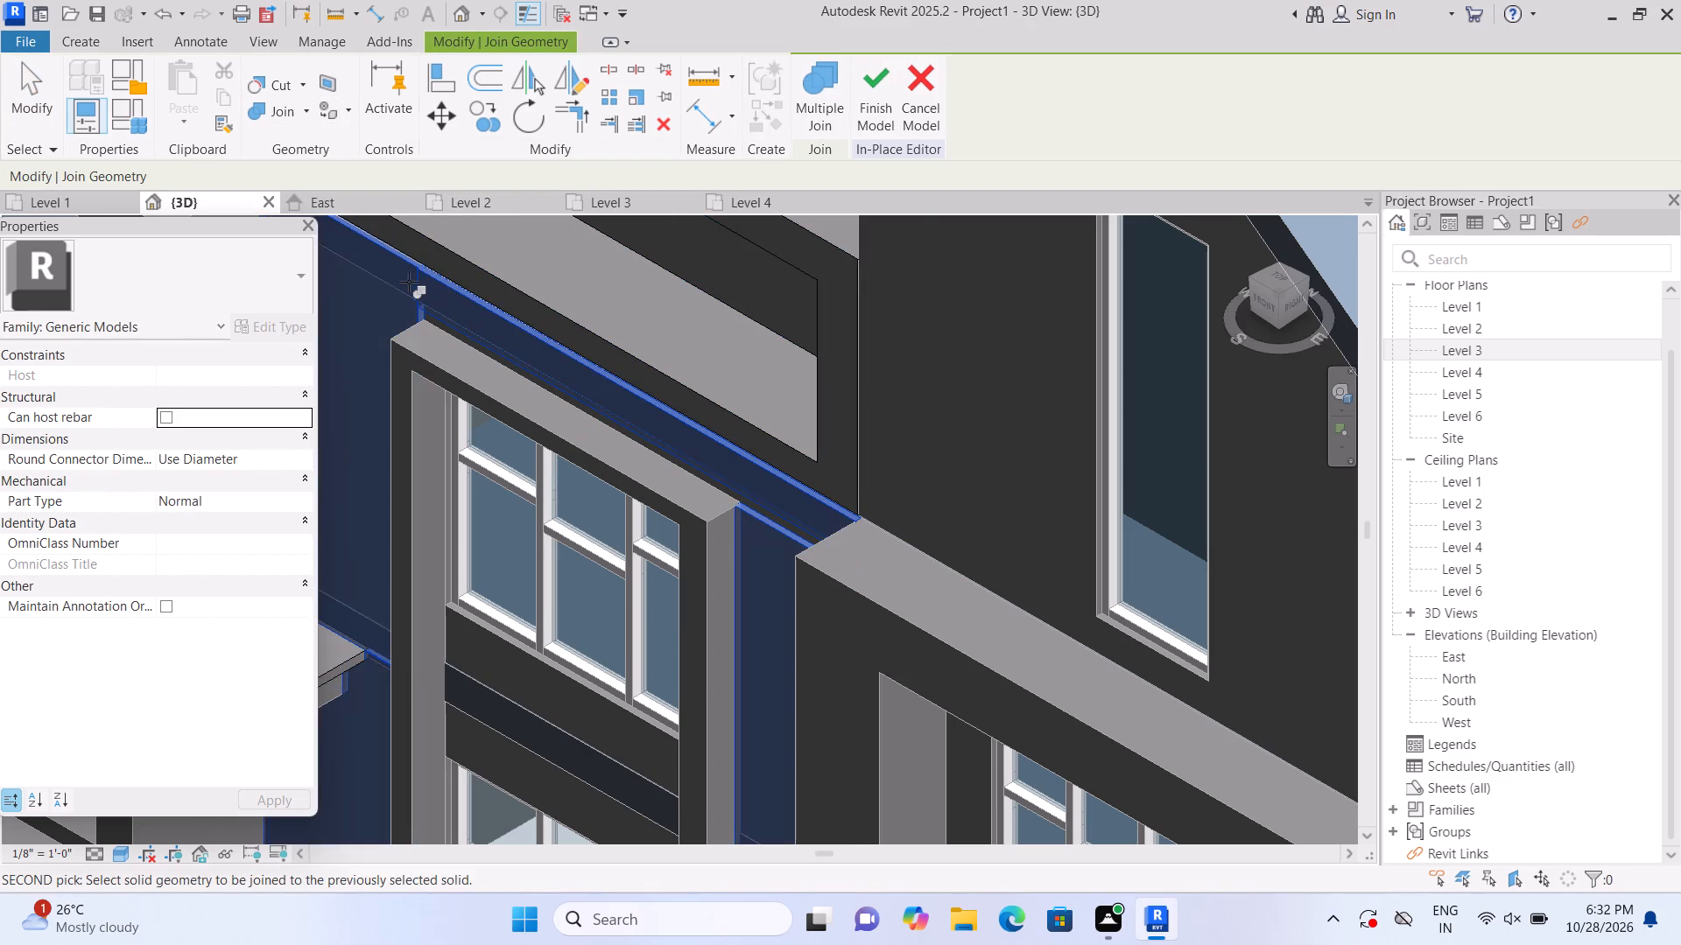
{"action": "left_click", "coordinate": [403, 280]}
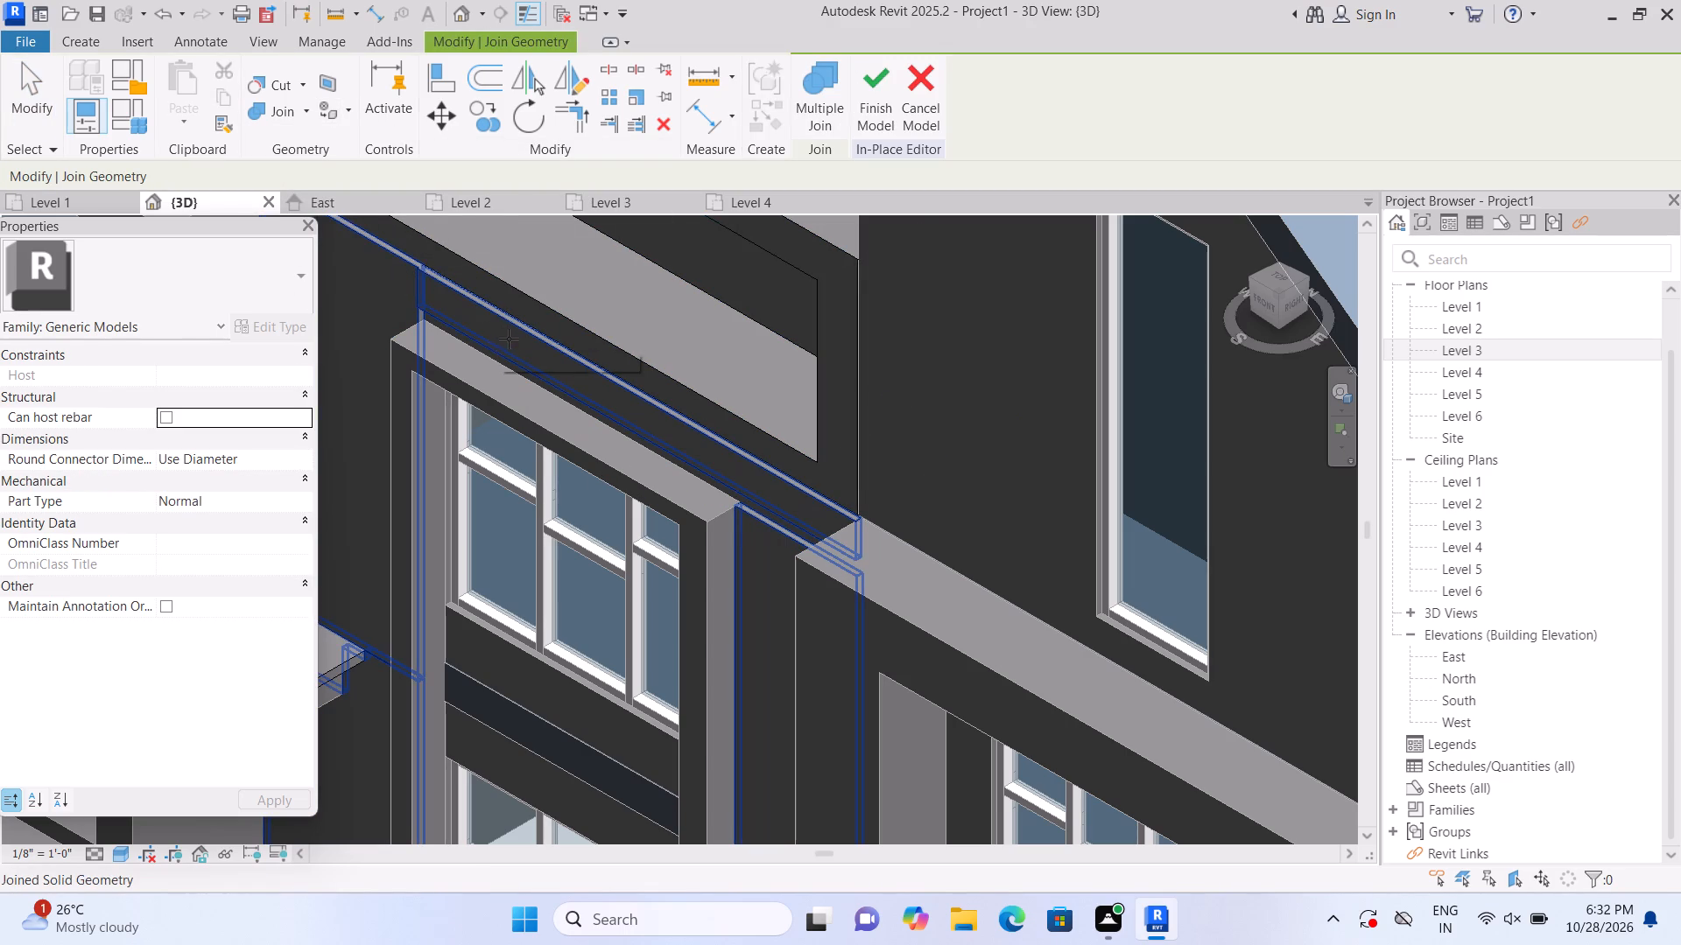
{"action": "key", "text": "Escape"}
Reduce the depth of the strip above the central upper window frame to about 1 5/8", adjusting its front face freehand.
{"action": "scroll", "coordinate": [422, 340], "scroll_direction": "up", "scroll_amount": 4}
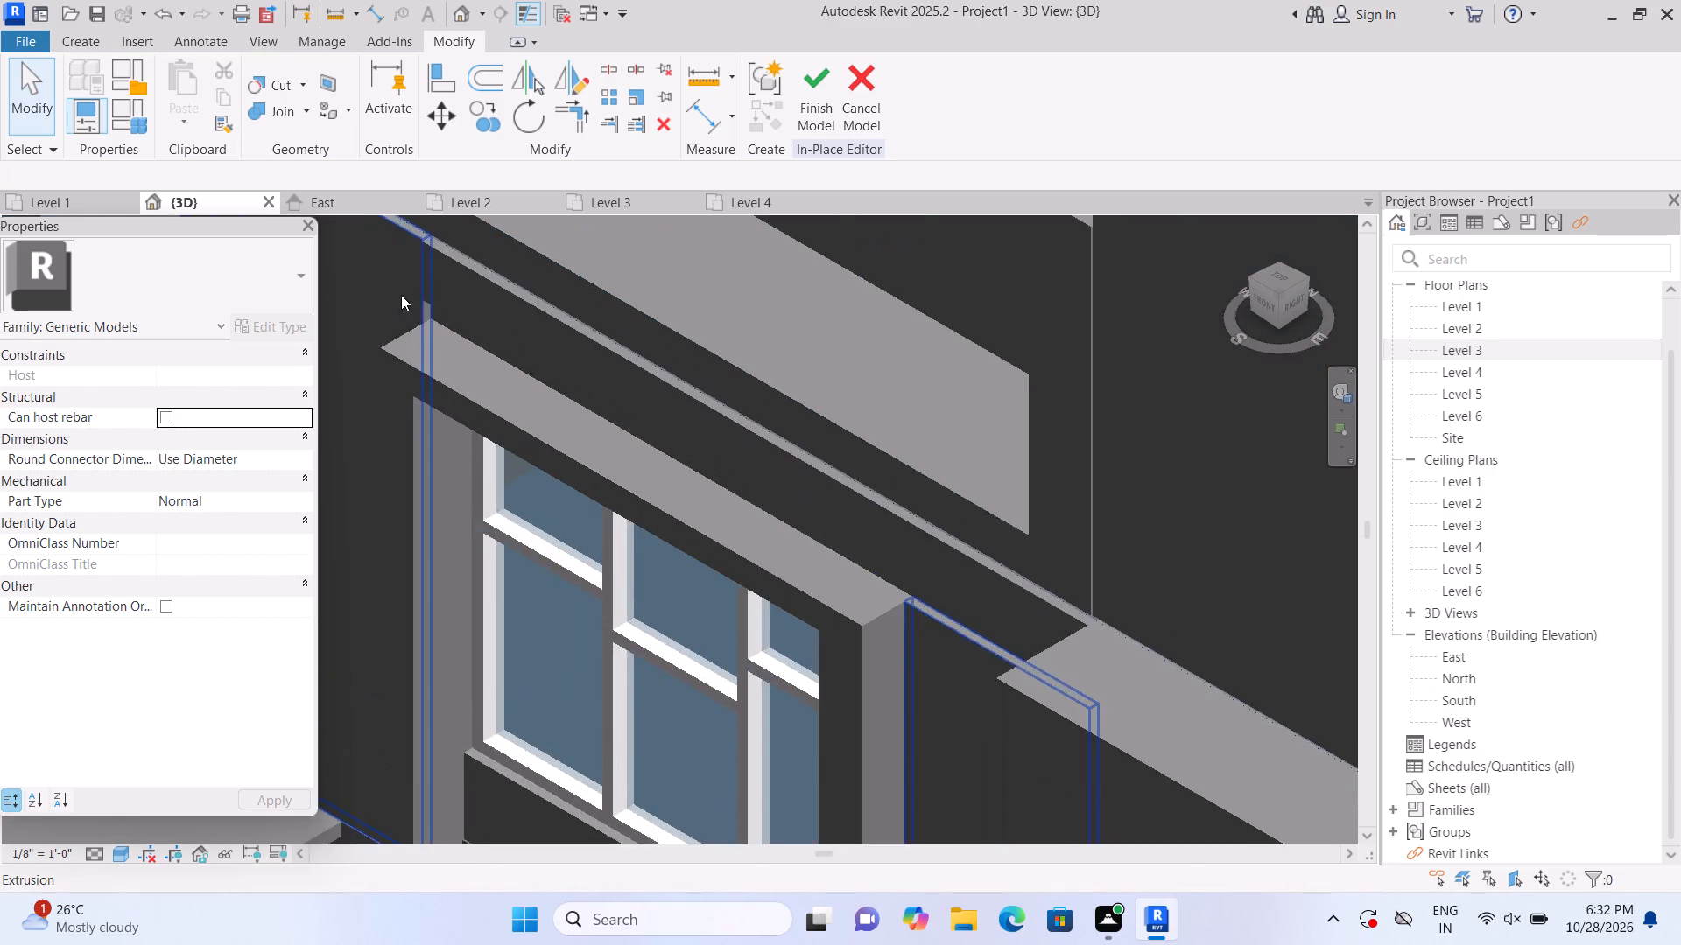
{"action": "scroll", "coordinate": [401, 295], "scroll_direction": "up", "scroll_amount": 1}
{"action": "left_click", "coordinate": [492, 336]}
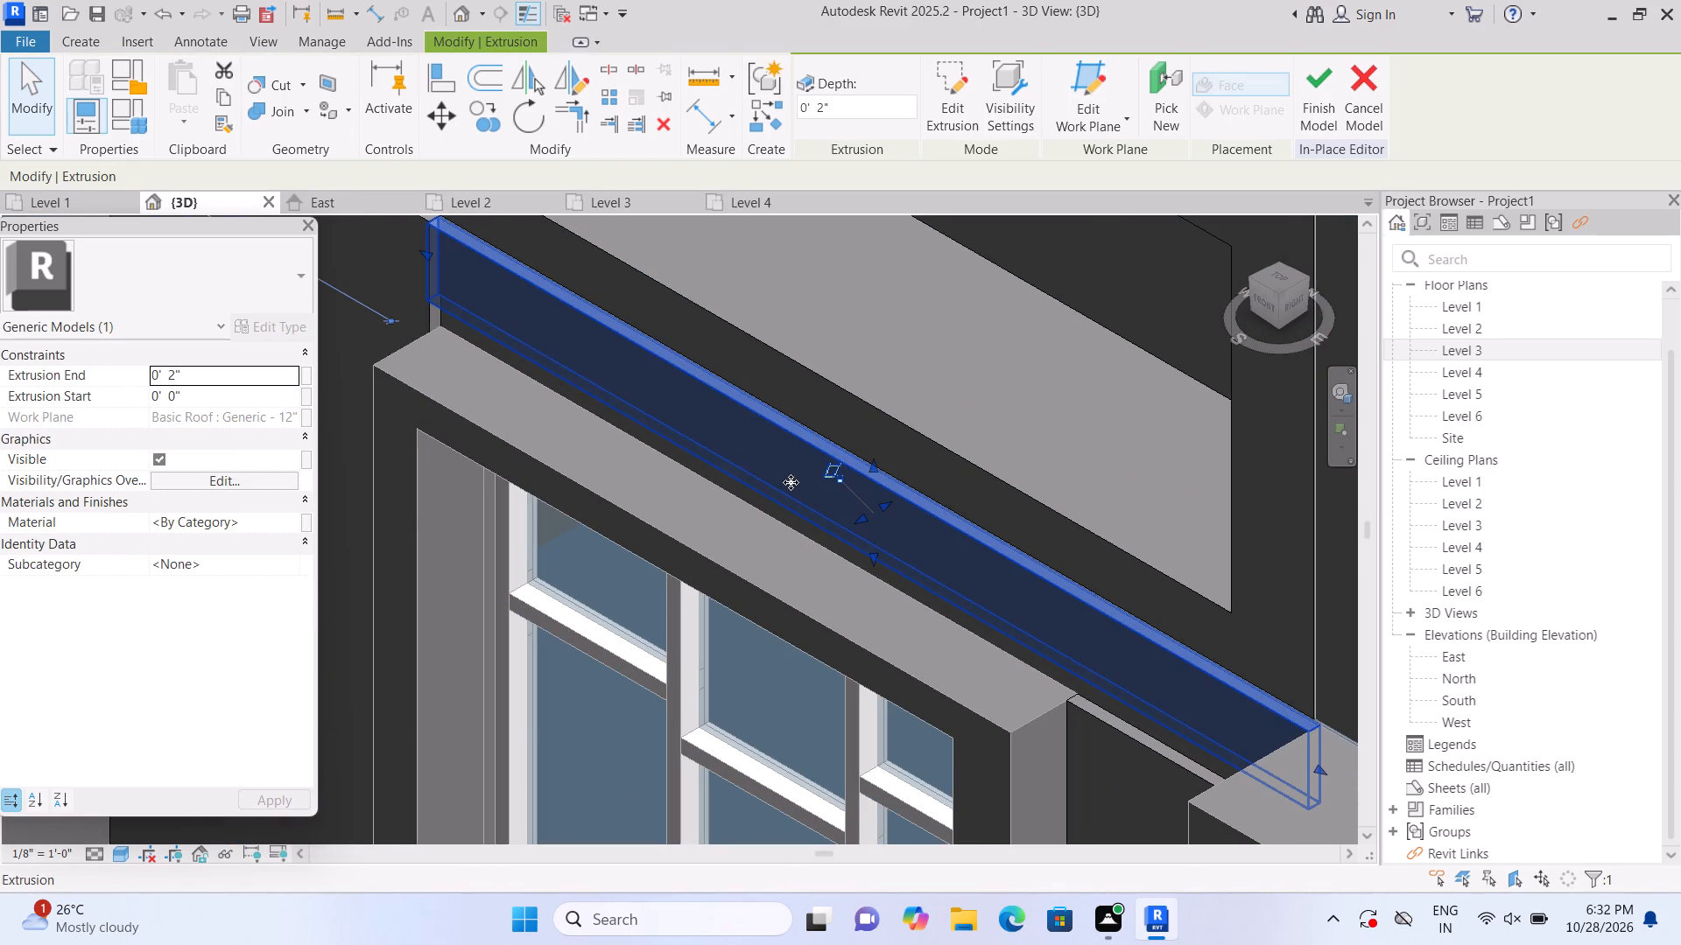
{"action": "left_click_drag", "start_coordinate": [859, 516], "coordinate": [867, 510]}
{"action": "scroll", "coordinate": [839, 521], "scroll_direction": "down", "scroll_amount": 2}
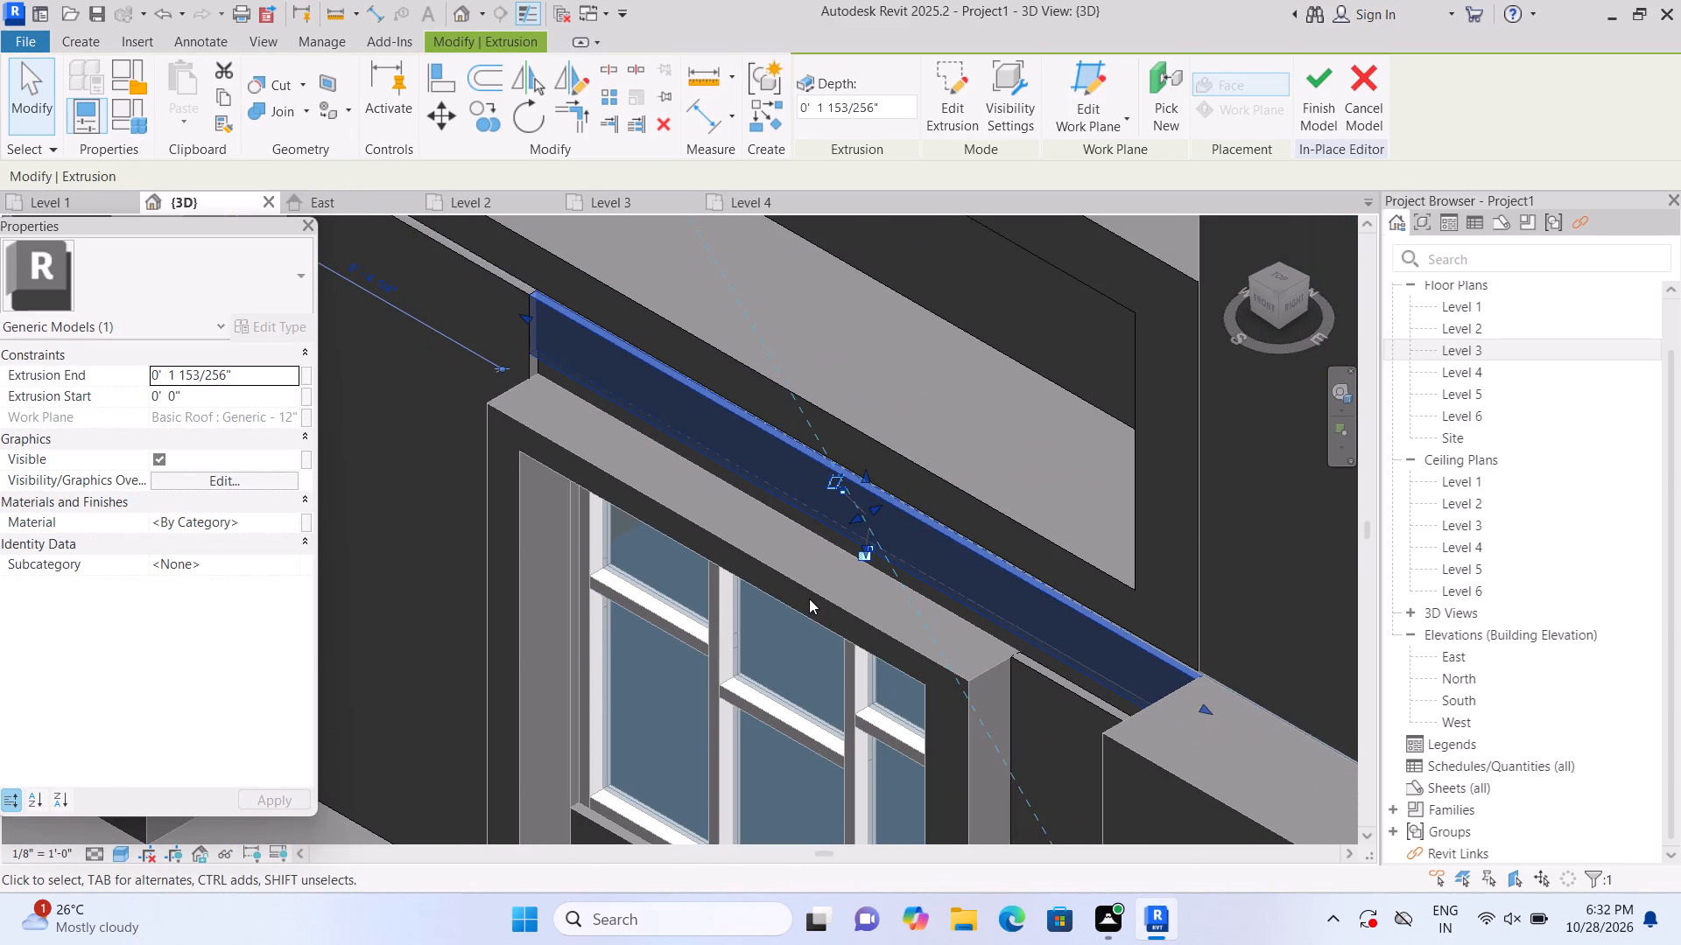
{"action": "key", "text": "Escape"}
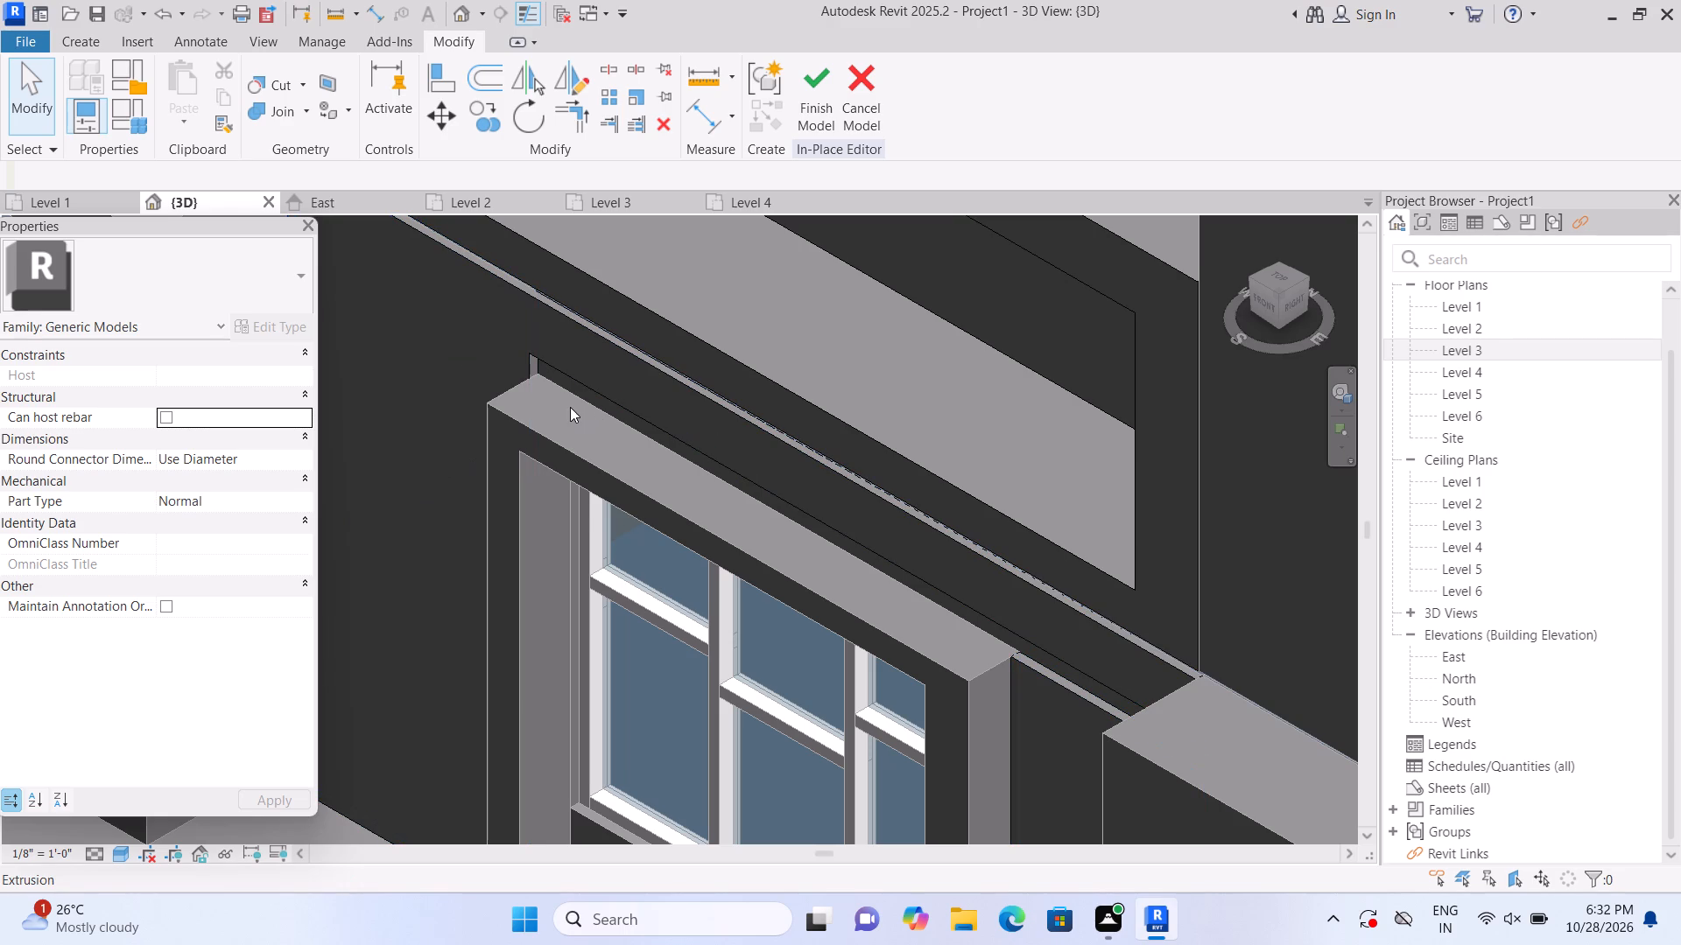
On the wall panel's face plane, sketch an extrusion rectangle about 13'-2" by 5 1/4" filling the gap above the central upper window frame.
{"action": "left_click", "coordinate": [1266, 309]}
{"action": "scroll", "coordinate": [601, 550], "scroll_direction": "up", "scroll_amount": 3}
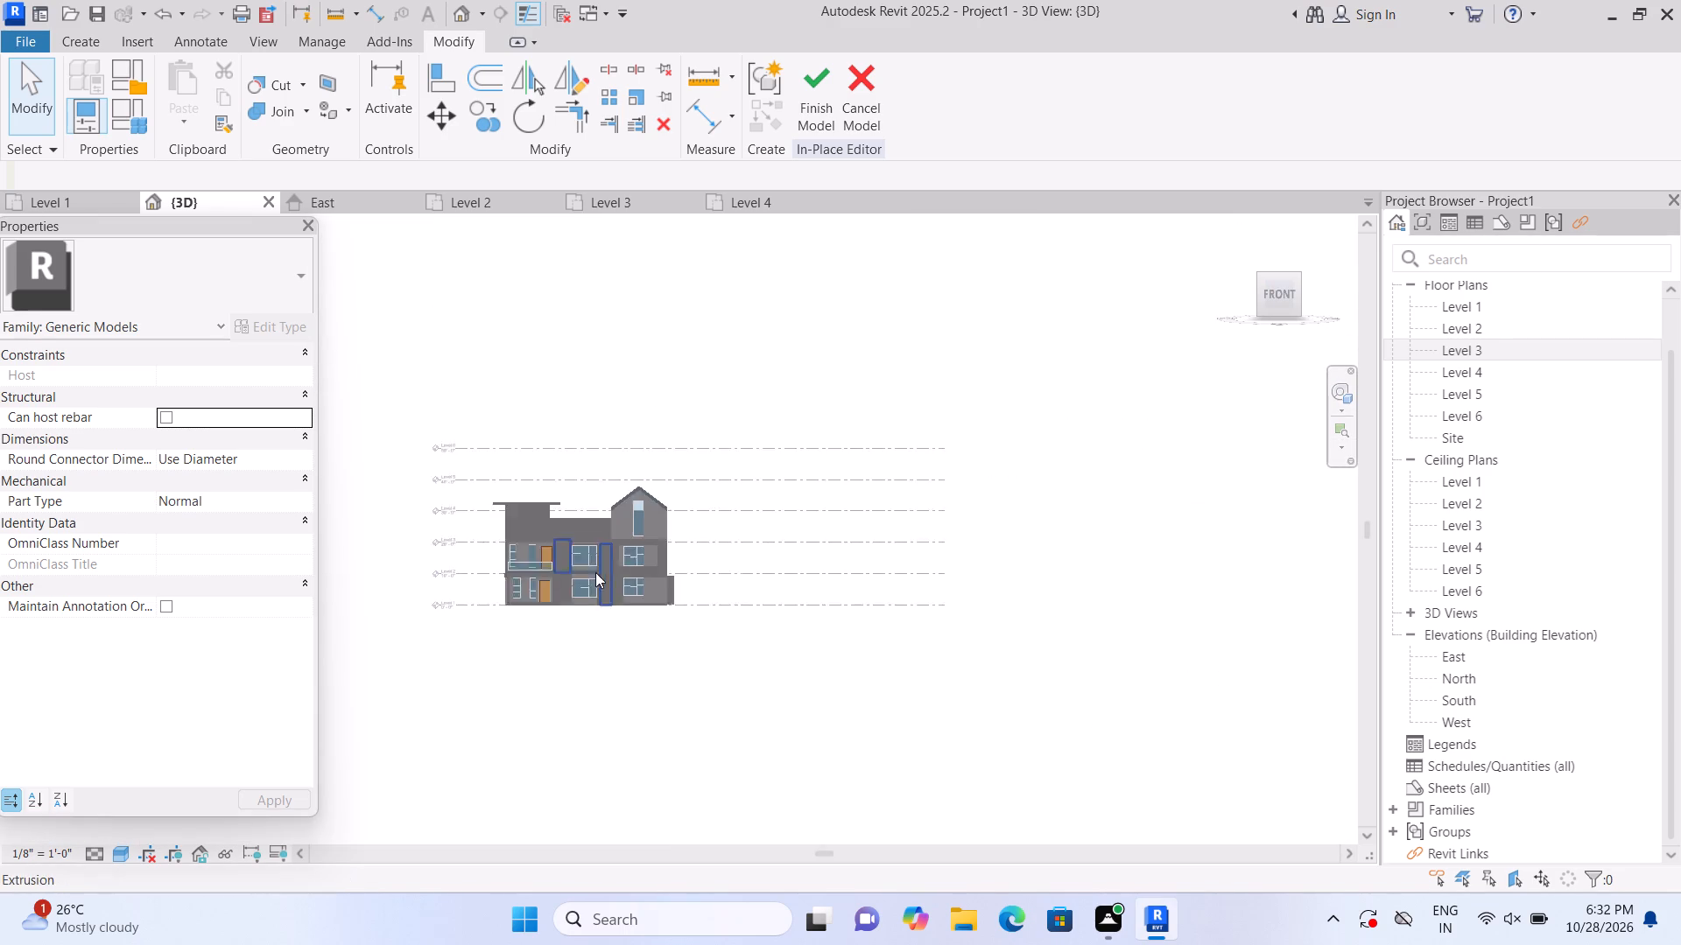
{"action": "scroll", "coordinate": [595, 572], "scroll_direction": "up", "scroll_amount": 16}
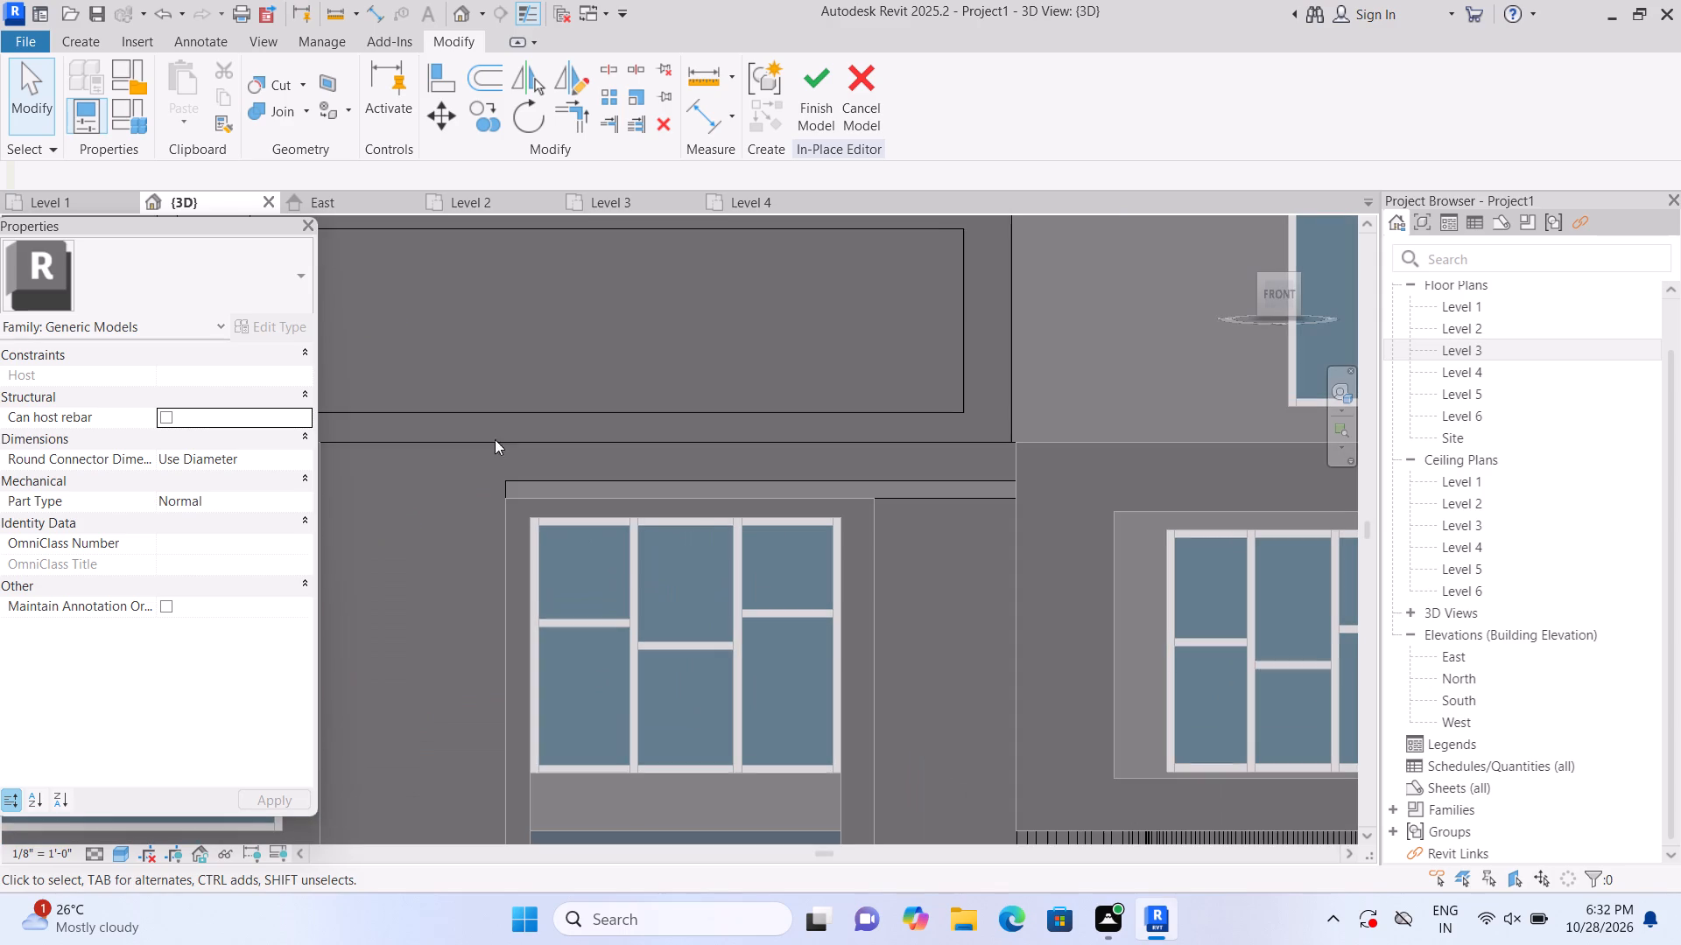
{"action": "left_click", "coordinate": [86, 47]}
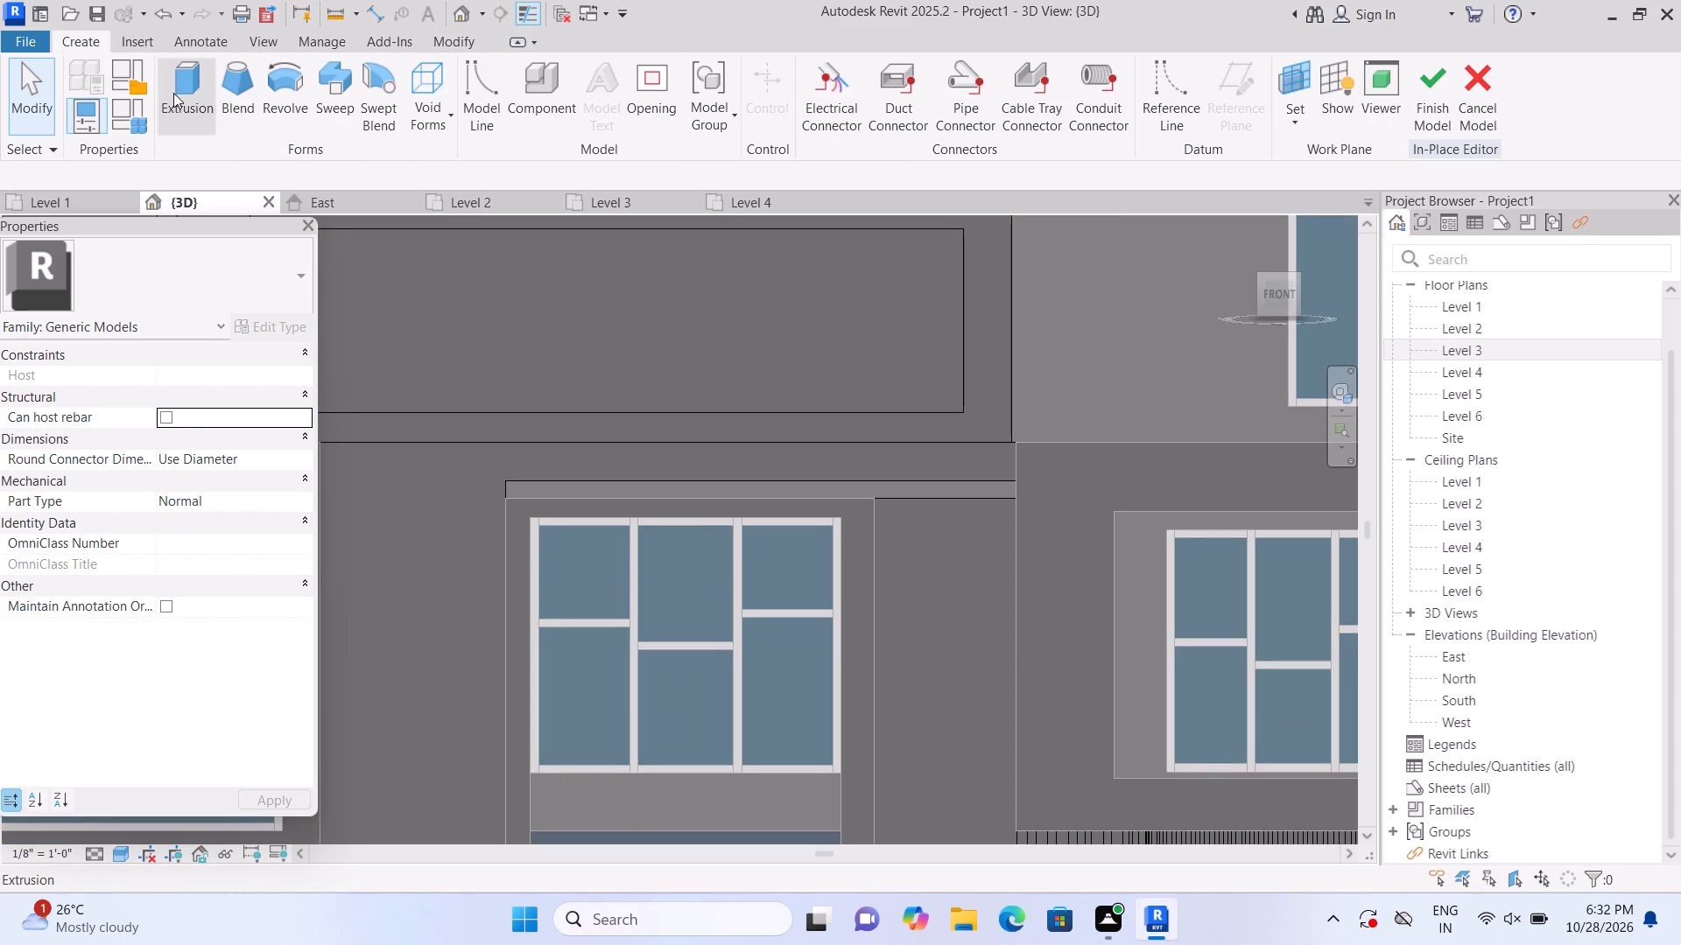
{"action": "left_click", "coordinate": [173, 93]}
{"action": "left_click", "coordinate": [1131, 122]}
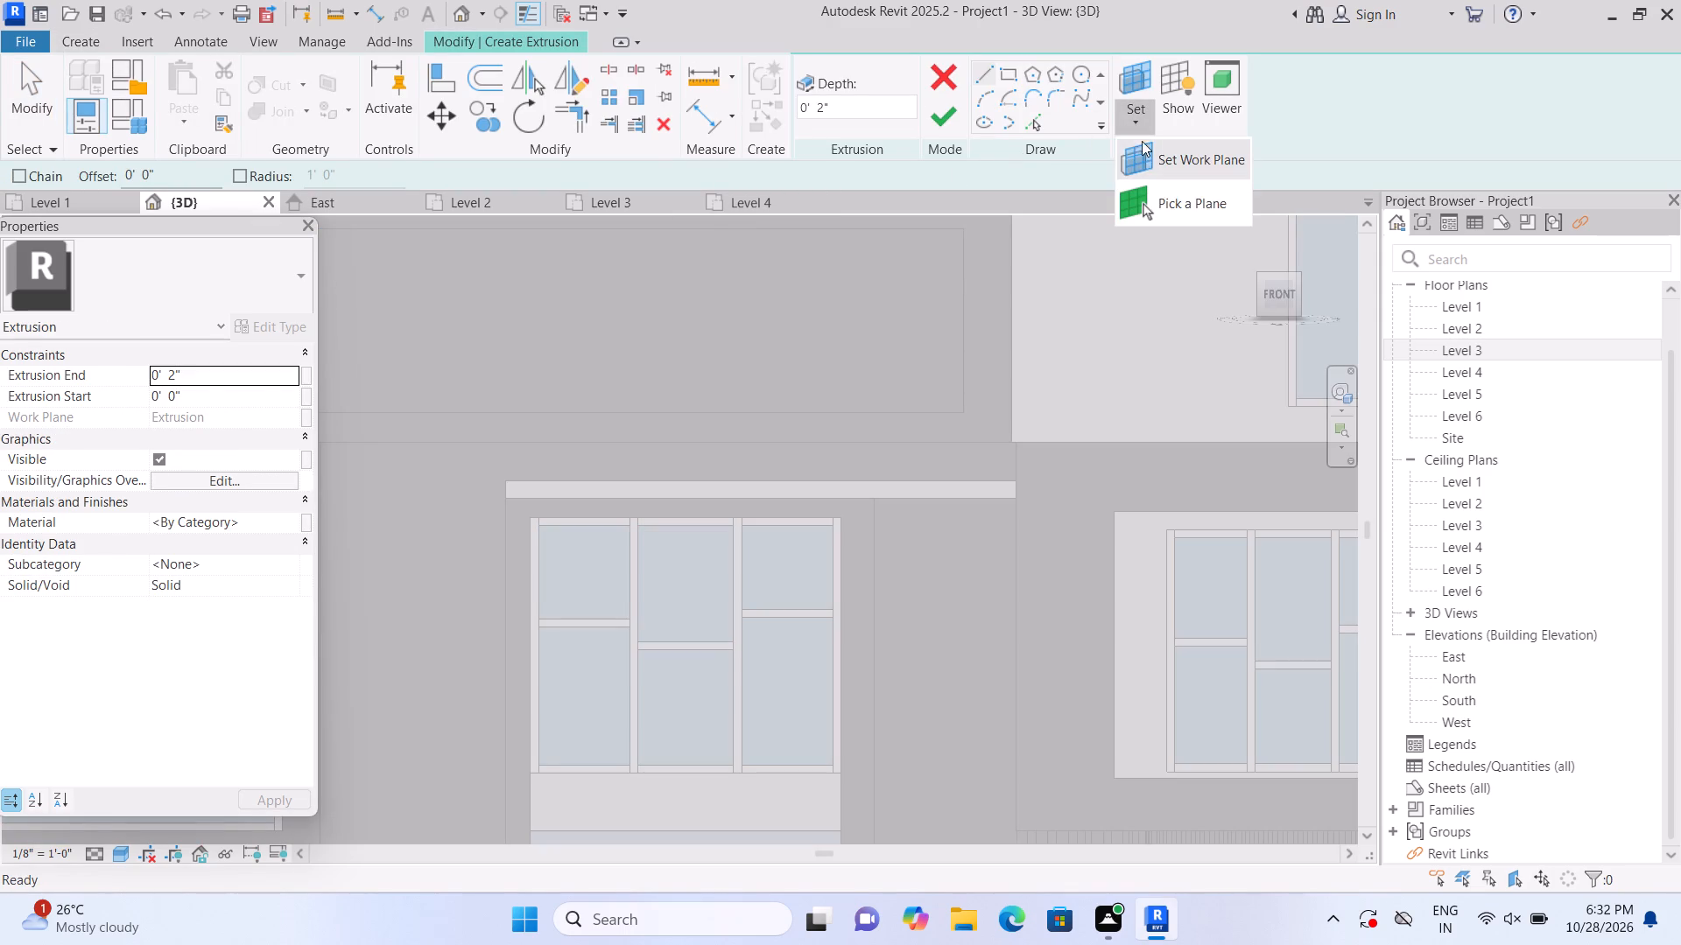
{"action": "left_click", "coordinate": [1161, 198]}
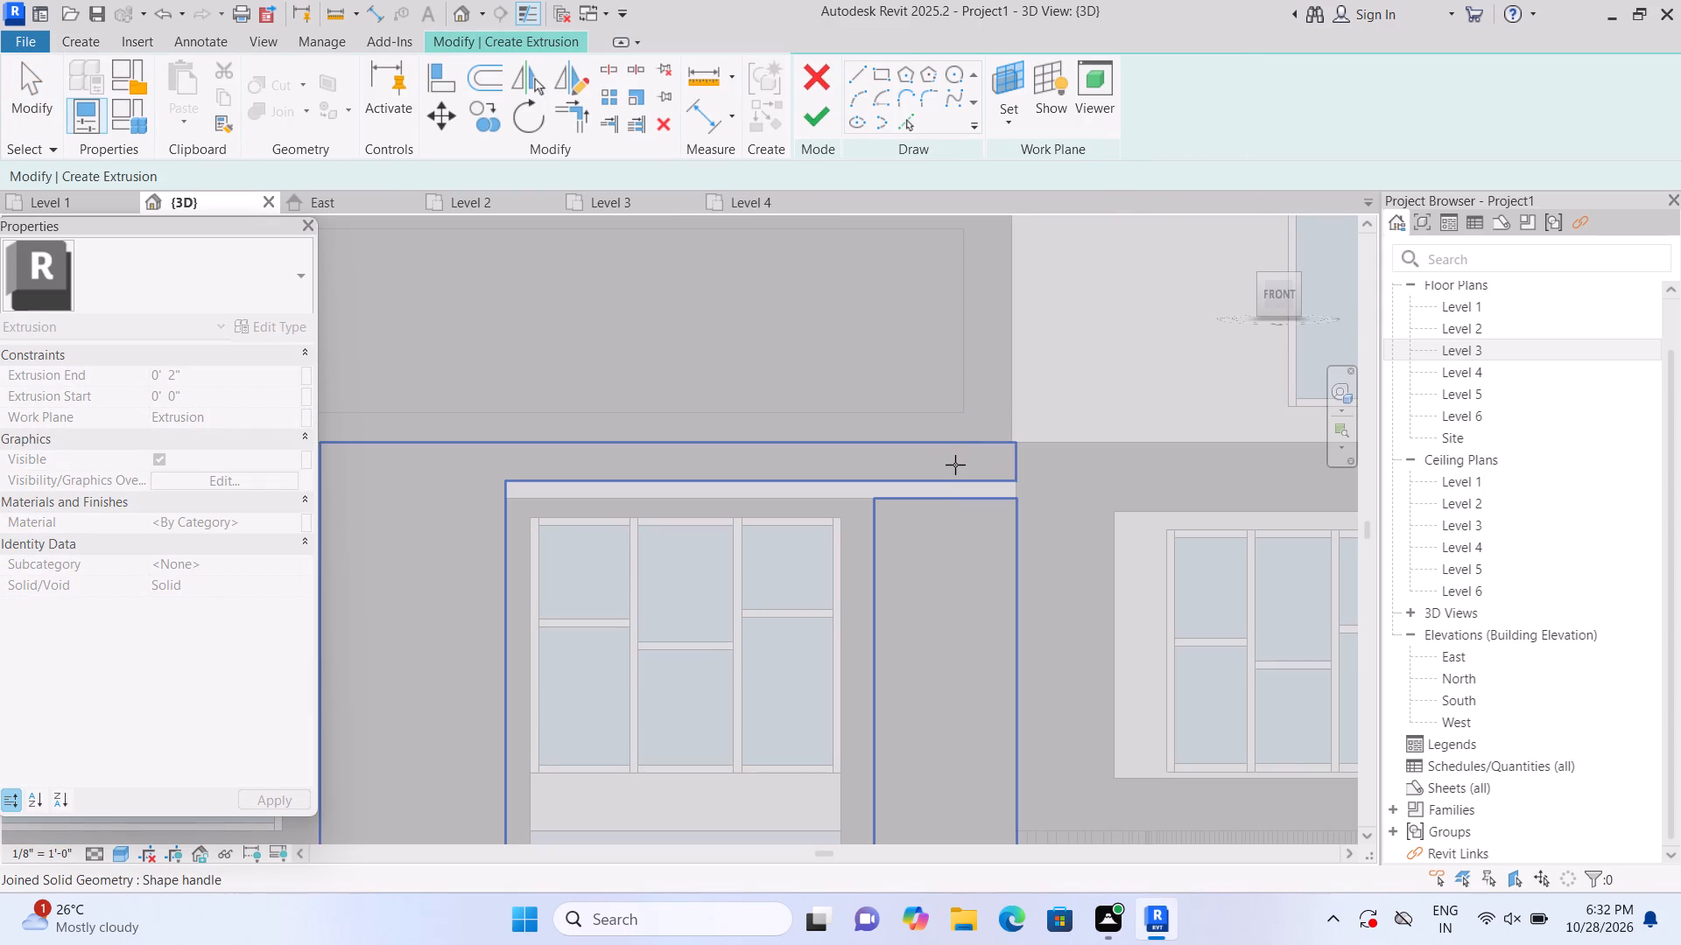
{"action": "left_click", "coordinate": [955, 465]}
{"action": "double_click", "coordinate": [1000, 68]}
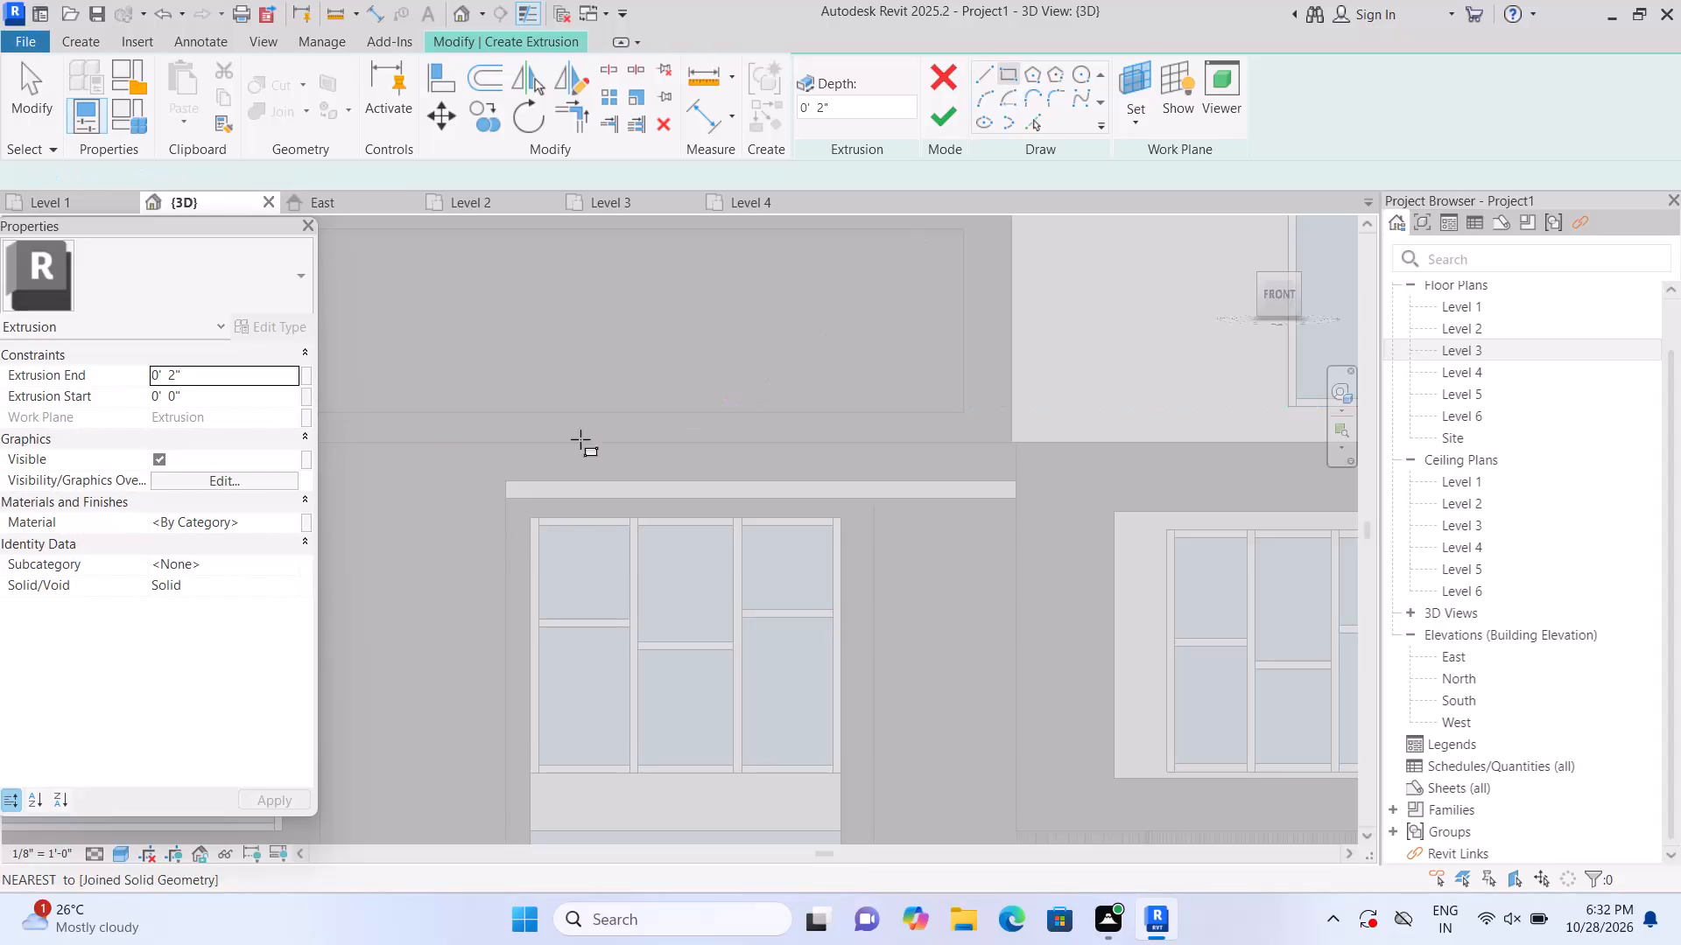
{"action": "left_click", "coordinate": [517, 487]}
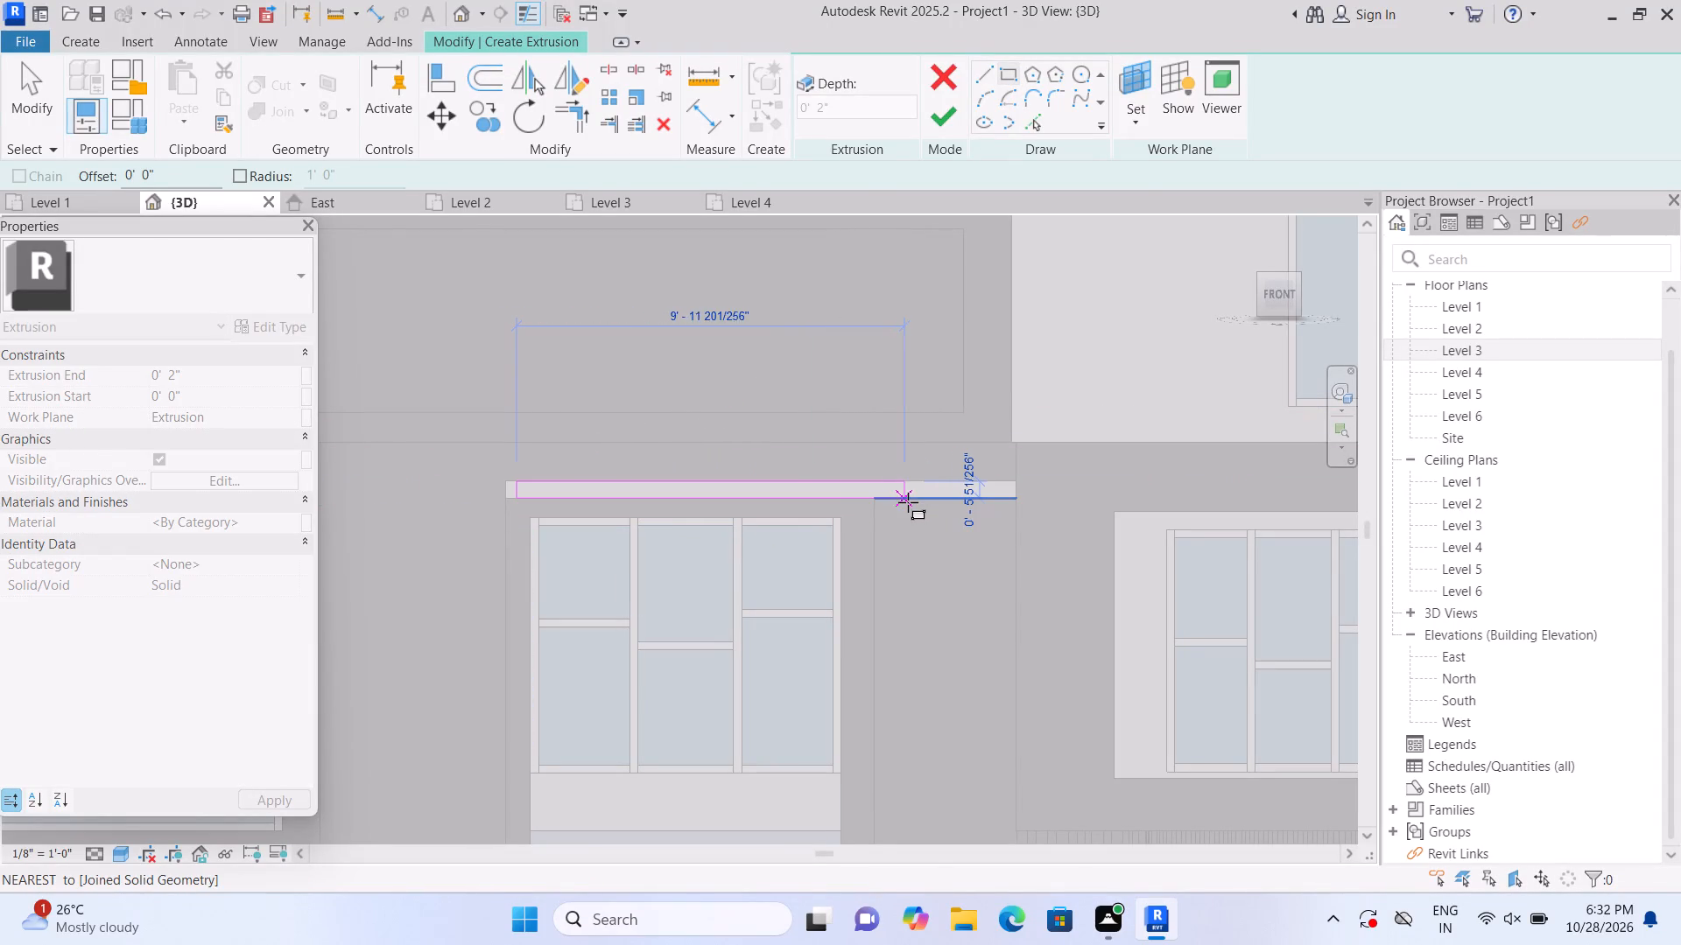
{"action": "key", "text": "Escape"}
{"action": "left_click", "coordinate": [505, 478]}
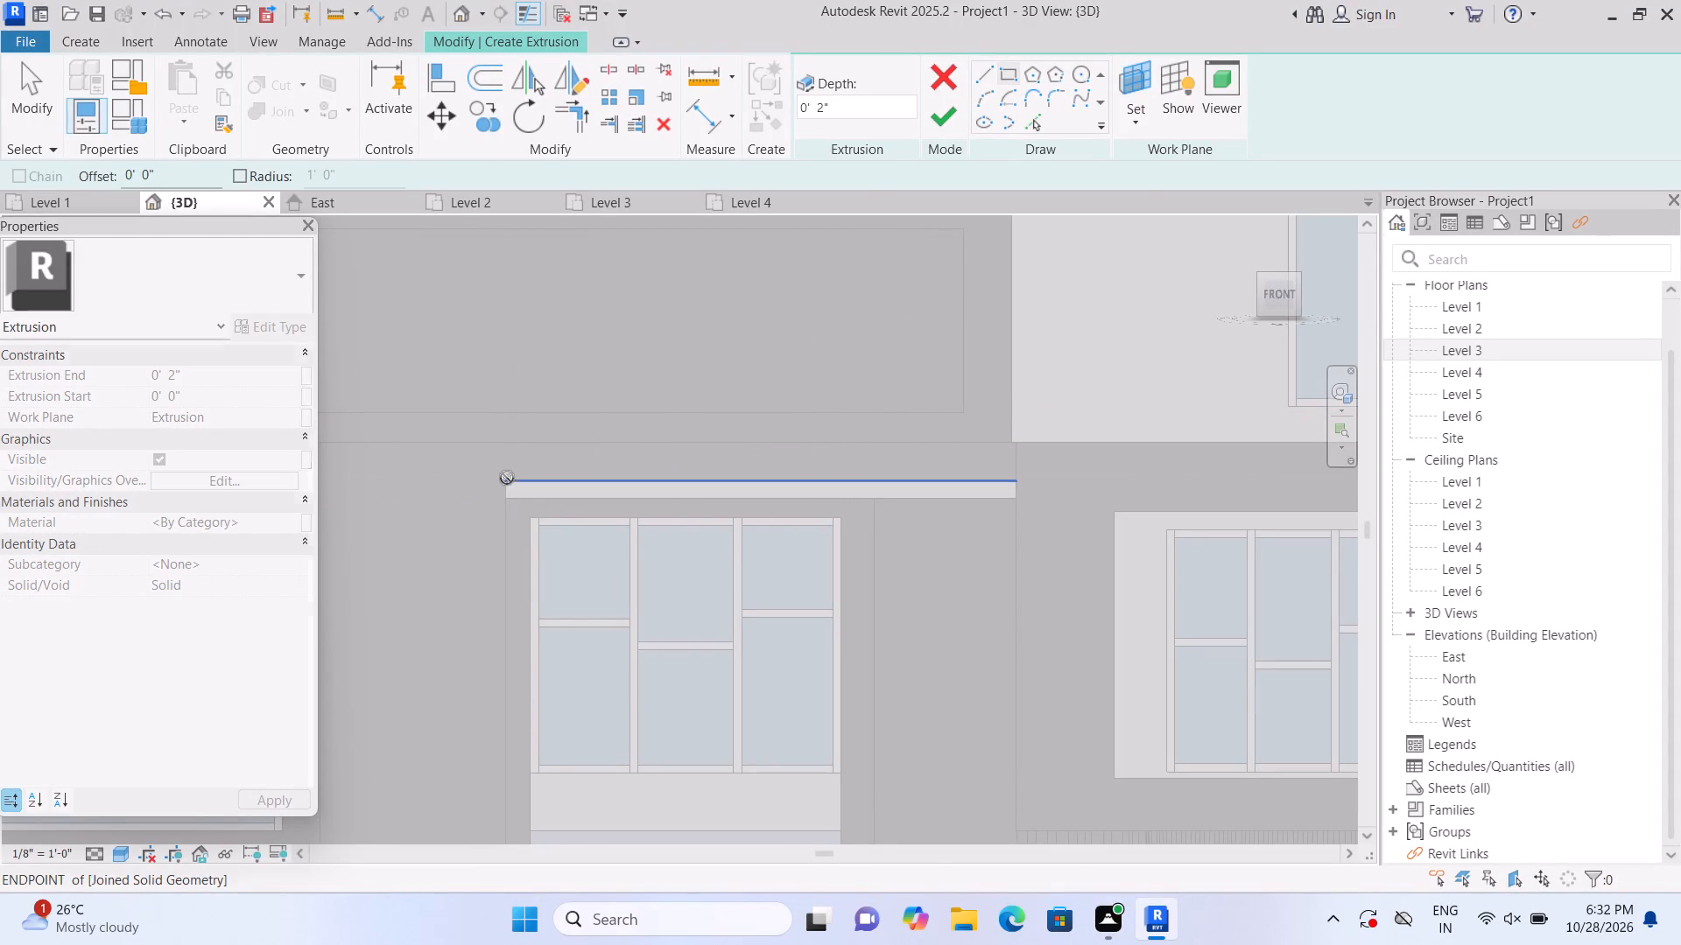
{"action": "left_click", "coordinate": [1013, 500]}
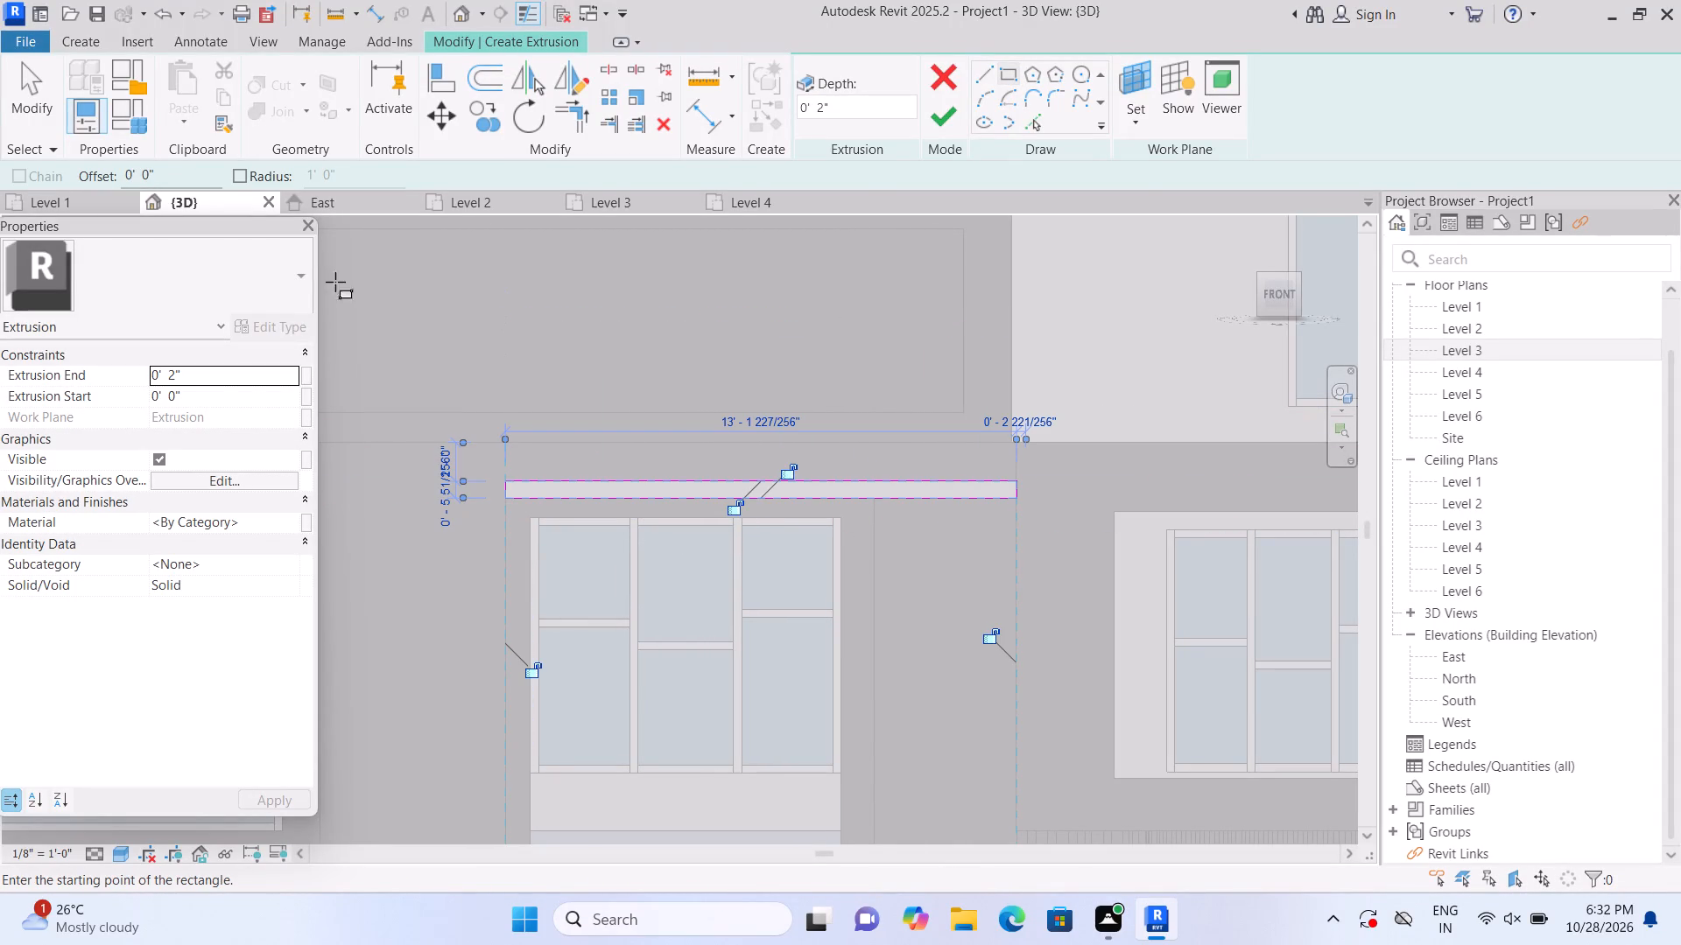
Set the gap-filling strip's extrusion end to 3" and finish the extrusion.
{"action": "left_click", "coordinate": [243, 374]}
{"action": "key", "text": "BackSpace"}
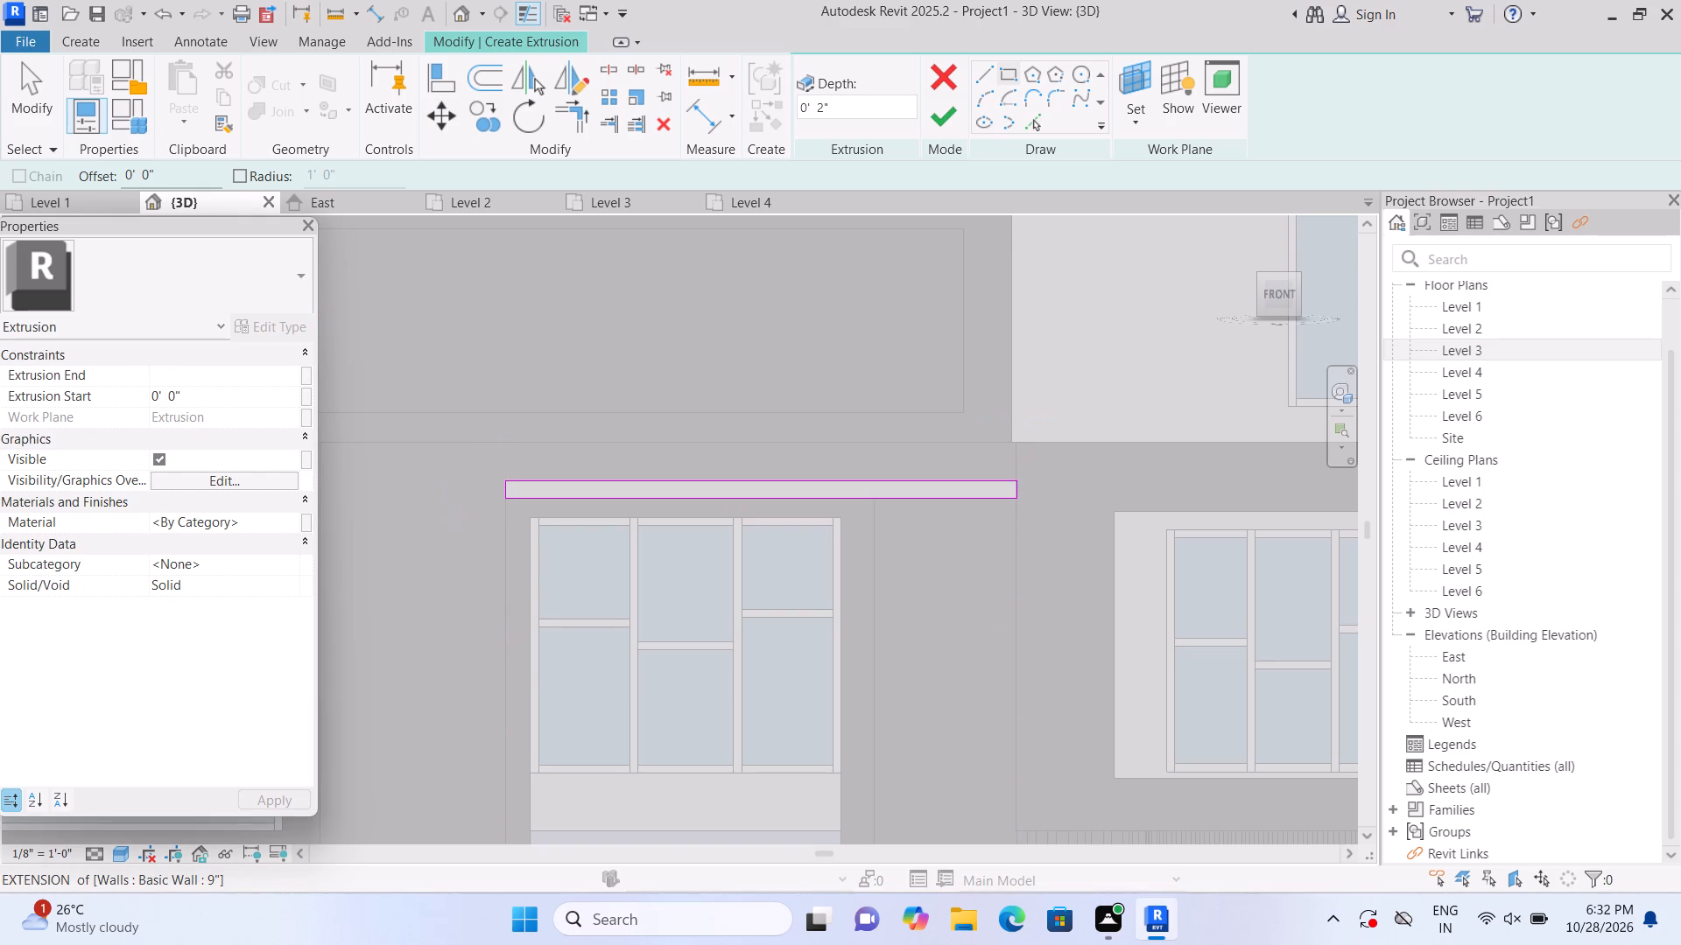
{"action": "type", "text": "3\""}
{"action": "key", "text": "Return"}
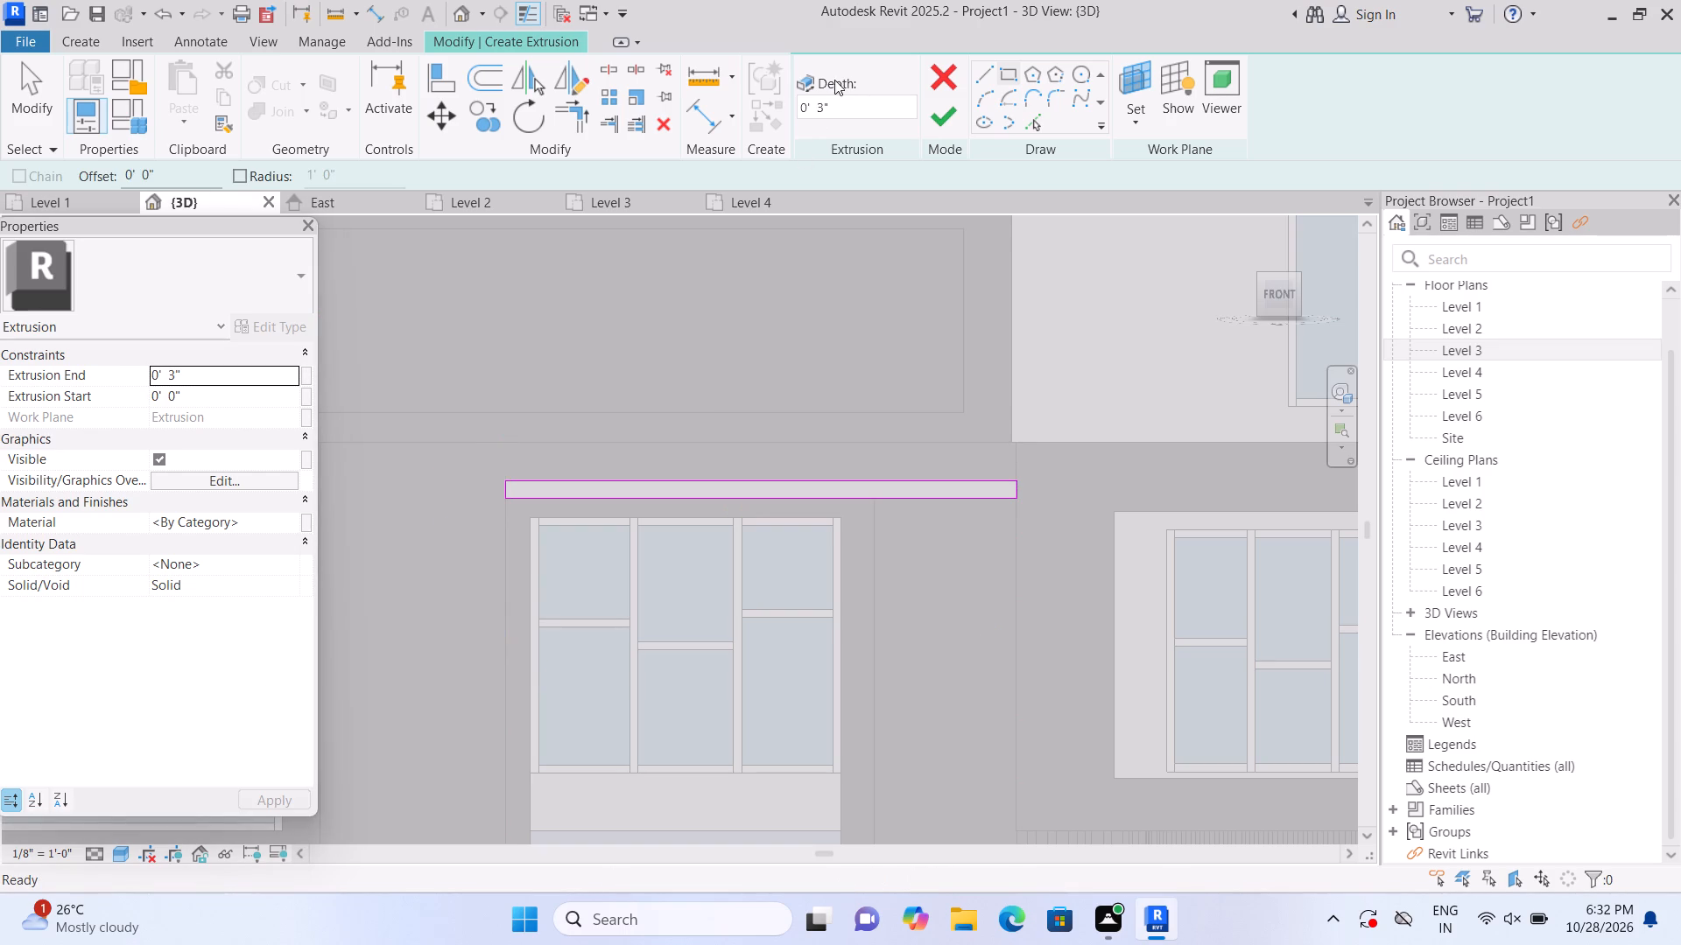
{"action": "left_click", "coordinate": [933, 111]}
Adjust the gap-filling strip's face freehand to an extrusion end of about -1 5/8".
{"action": "scroll", "coordinate": [970, 290], "scroll_direction": "down", "scroll_amount": 2}
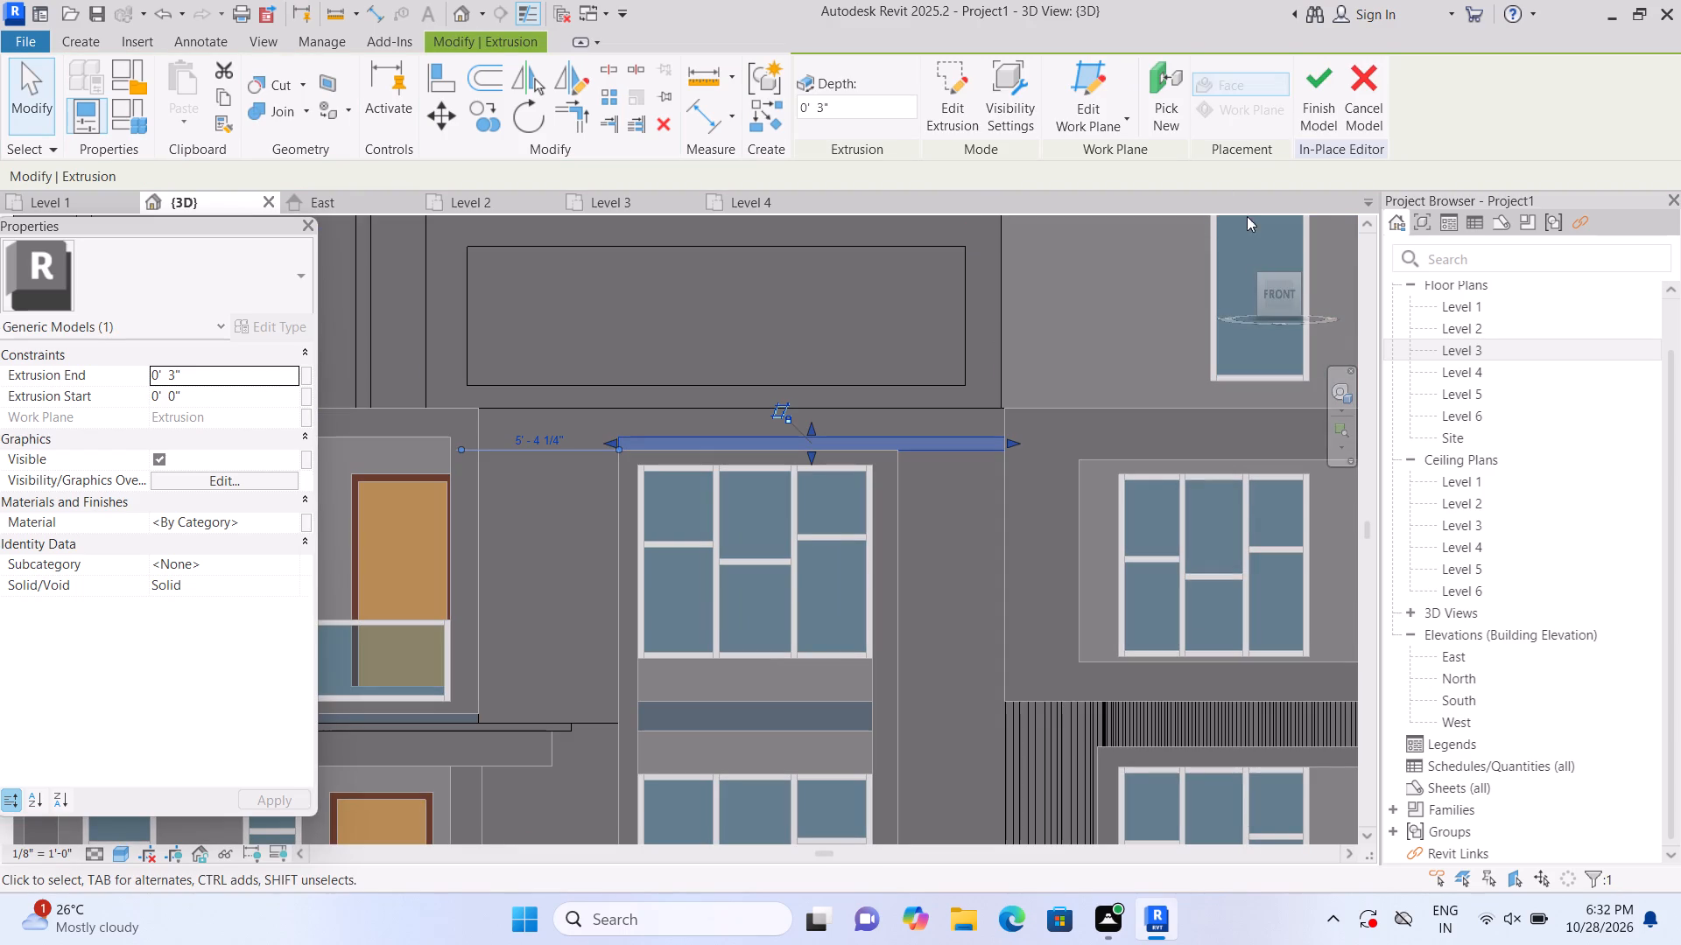
{"action": "left_click", "coordinate": [1236, 229]}
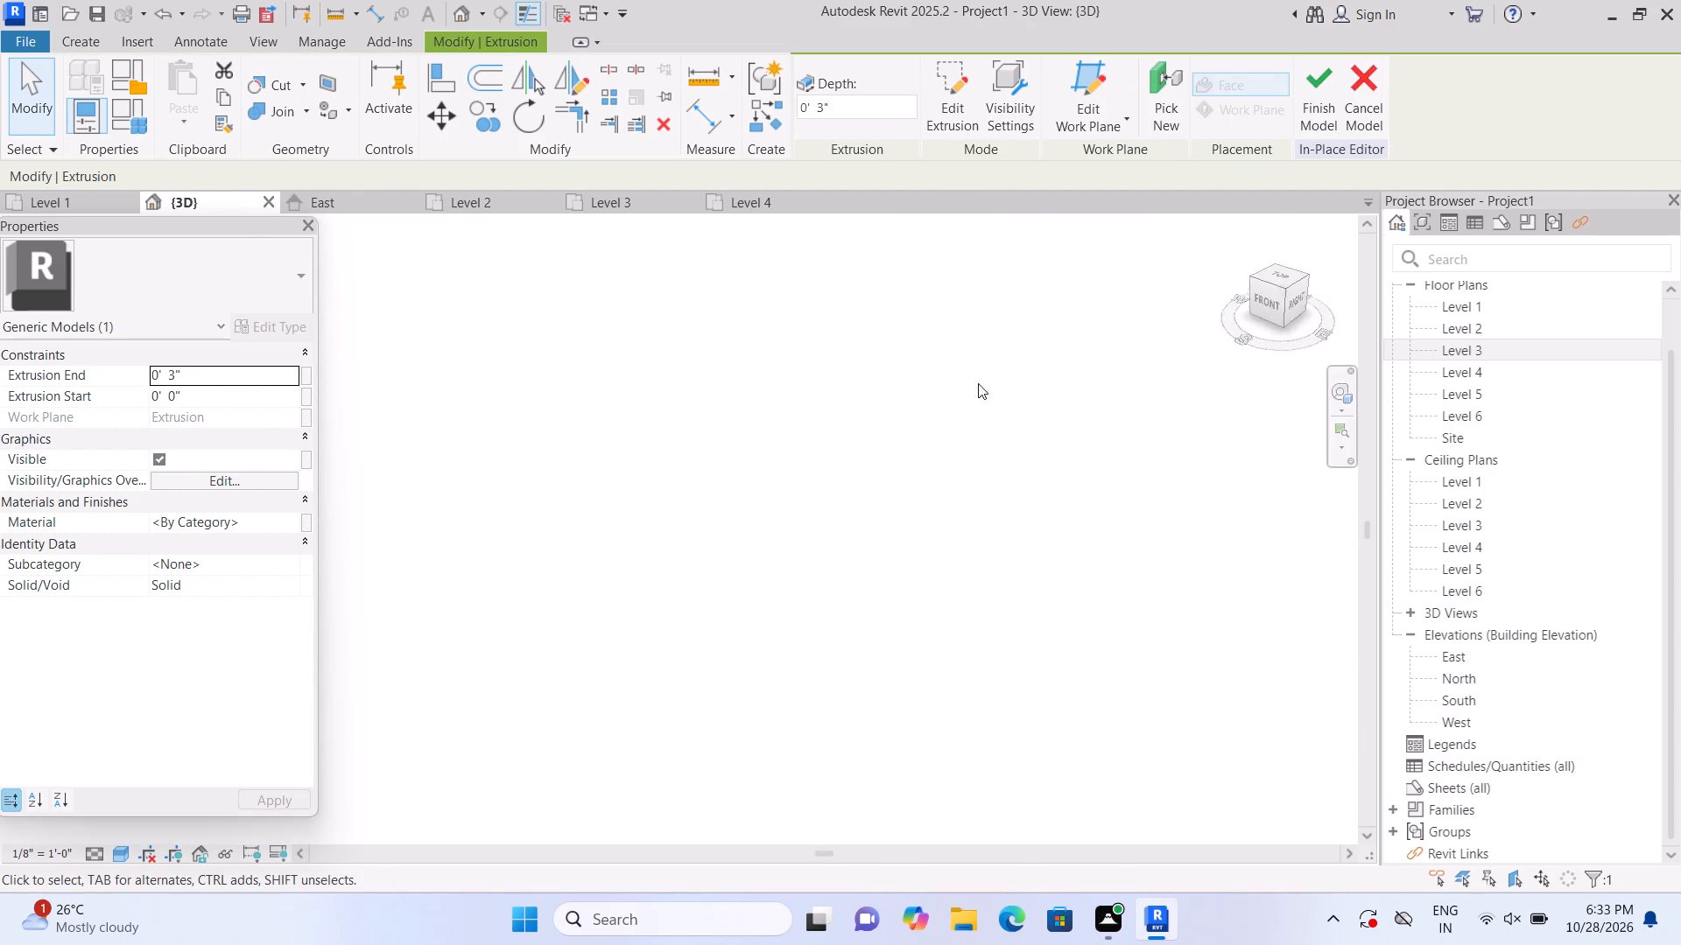
{"action": "scroll", "coordinate": [421, 591], "scroll_direction": "up", "scroll_amount": 9}
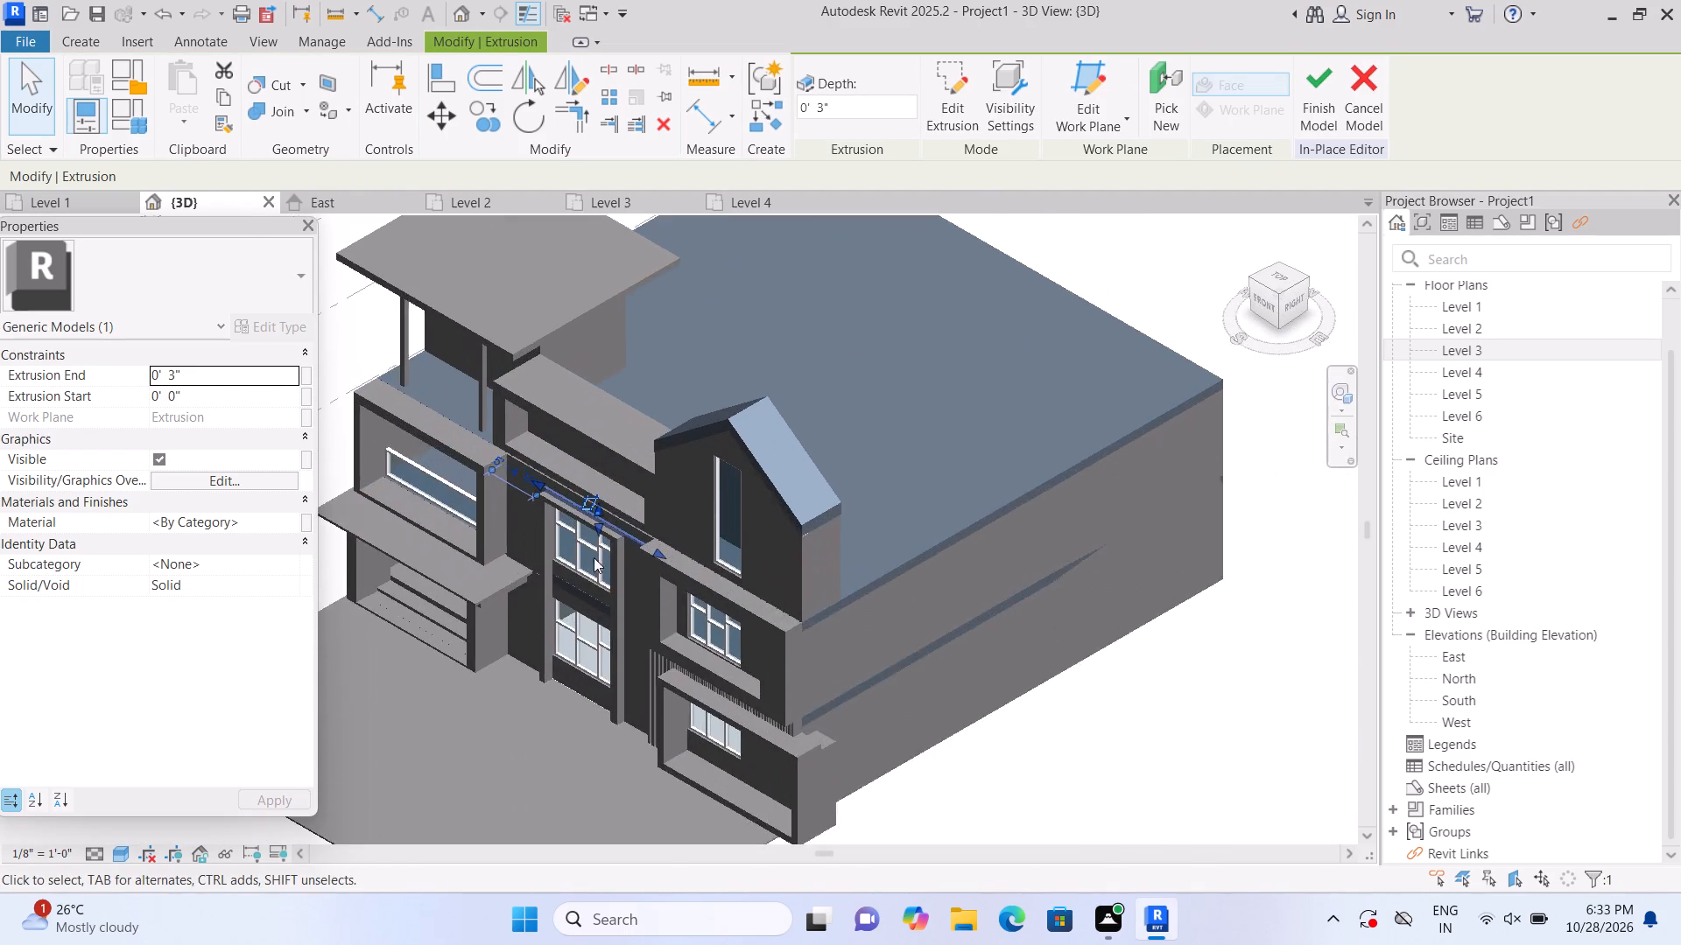
{"action": "scroll", "coordinate": [594, 557], "scroll_direction": "up", "scroll_amount": 5}
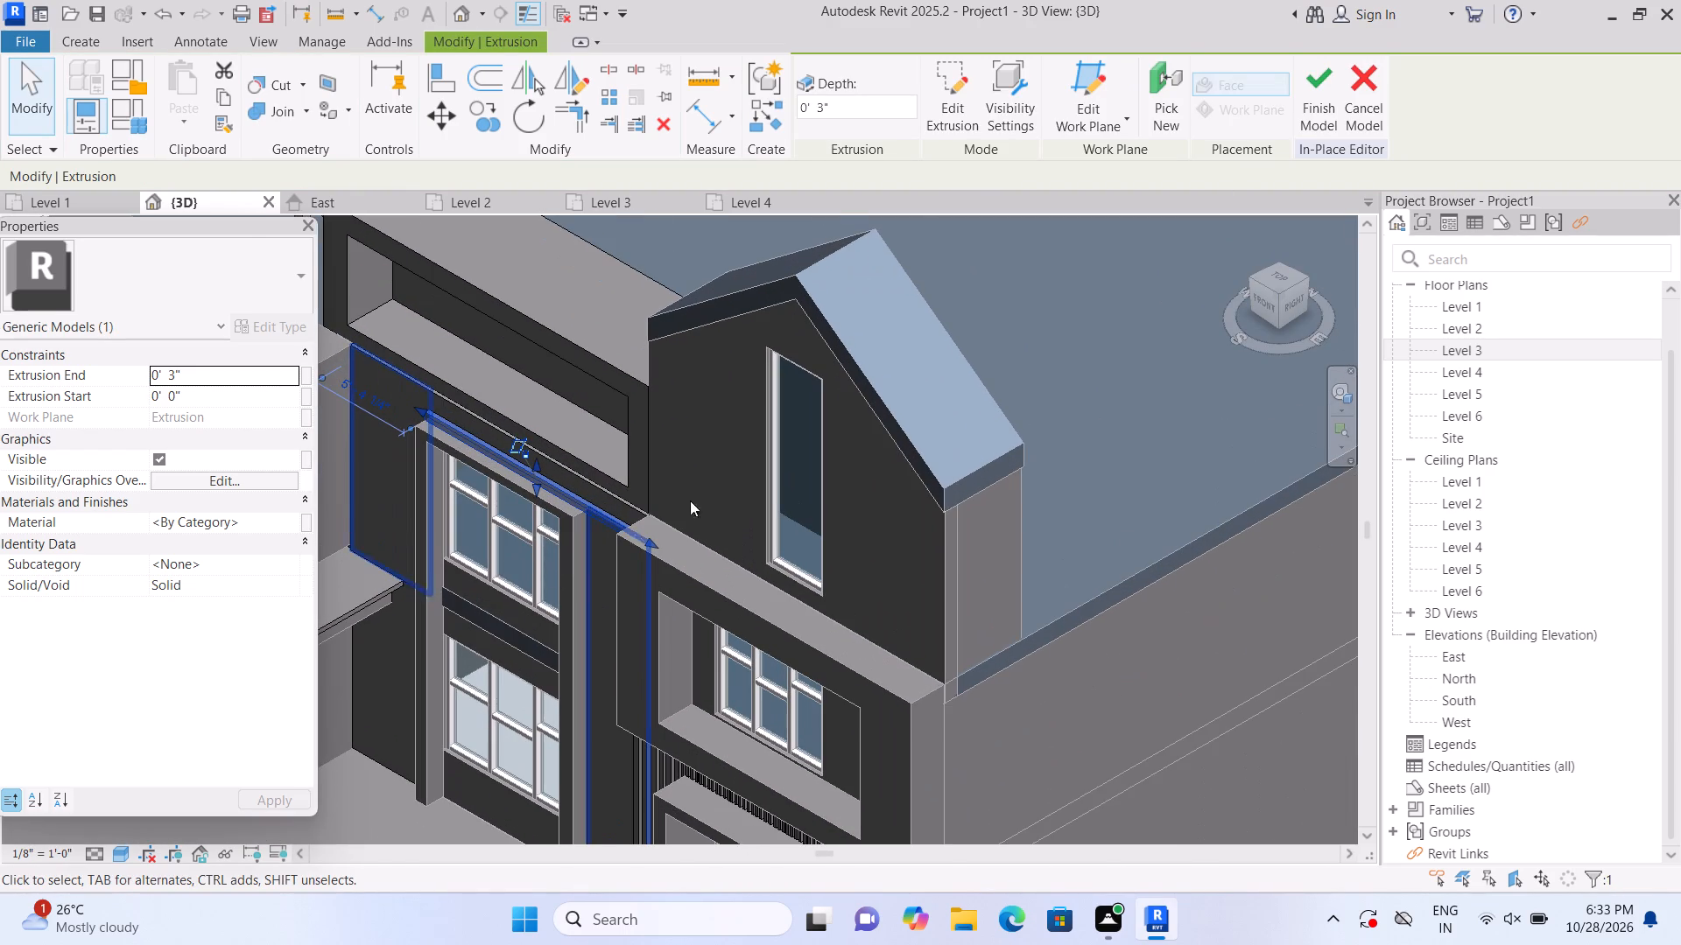
{"action": "left_click", "coordinate": [1059, 363]}
{"action": "scroll", "coordinate": [585, 498], "scroll_direction": "up", "scroll_amount": 3}
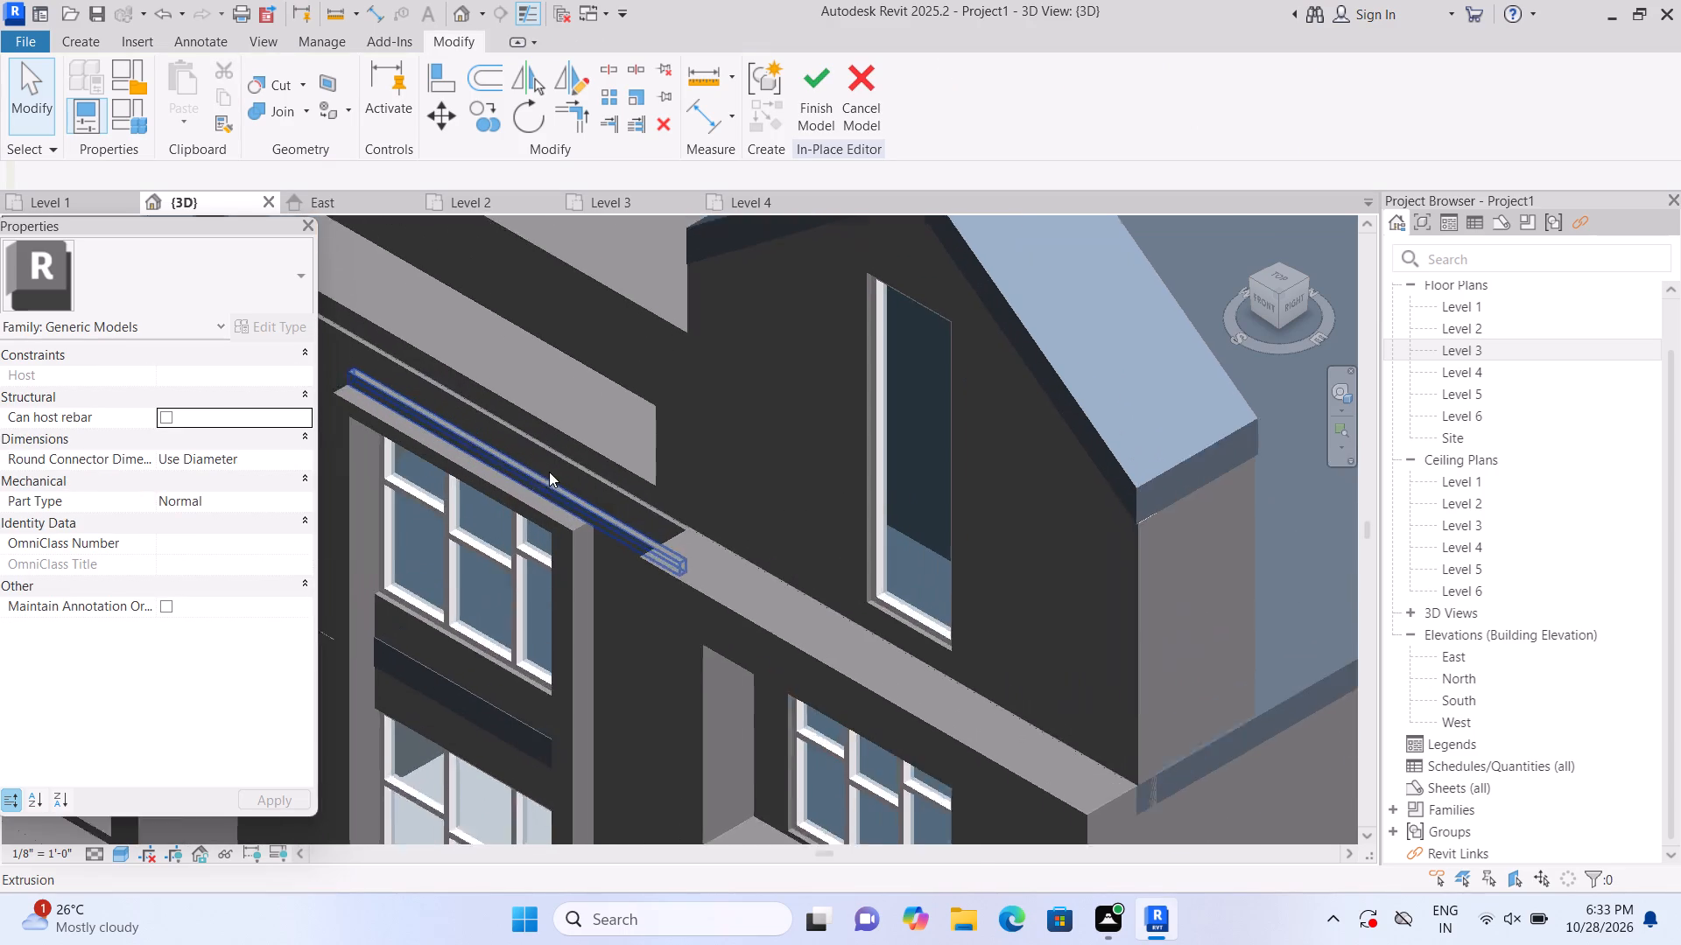
{"action": "scroll", "coordinate": [549, 472], "scroll_direction": "up", "scroll_amount": 1}
{"action": "left_click", "coordinate": [528, 479]}
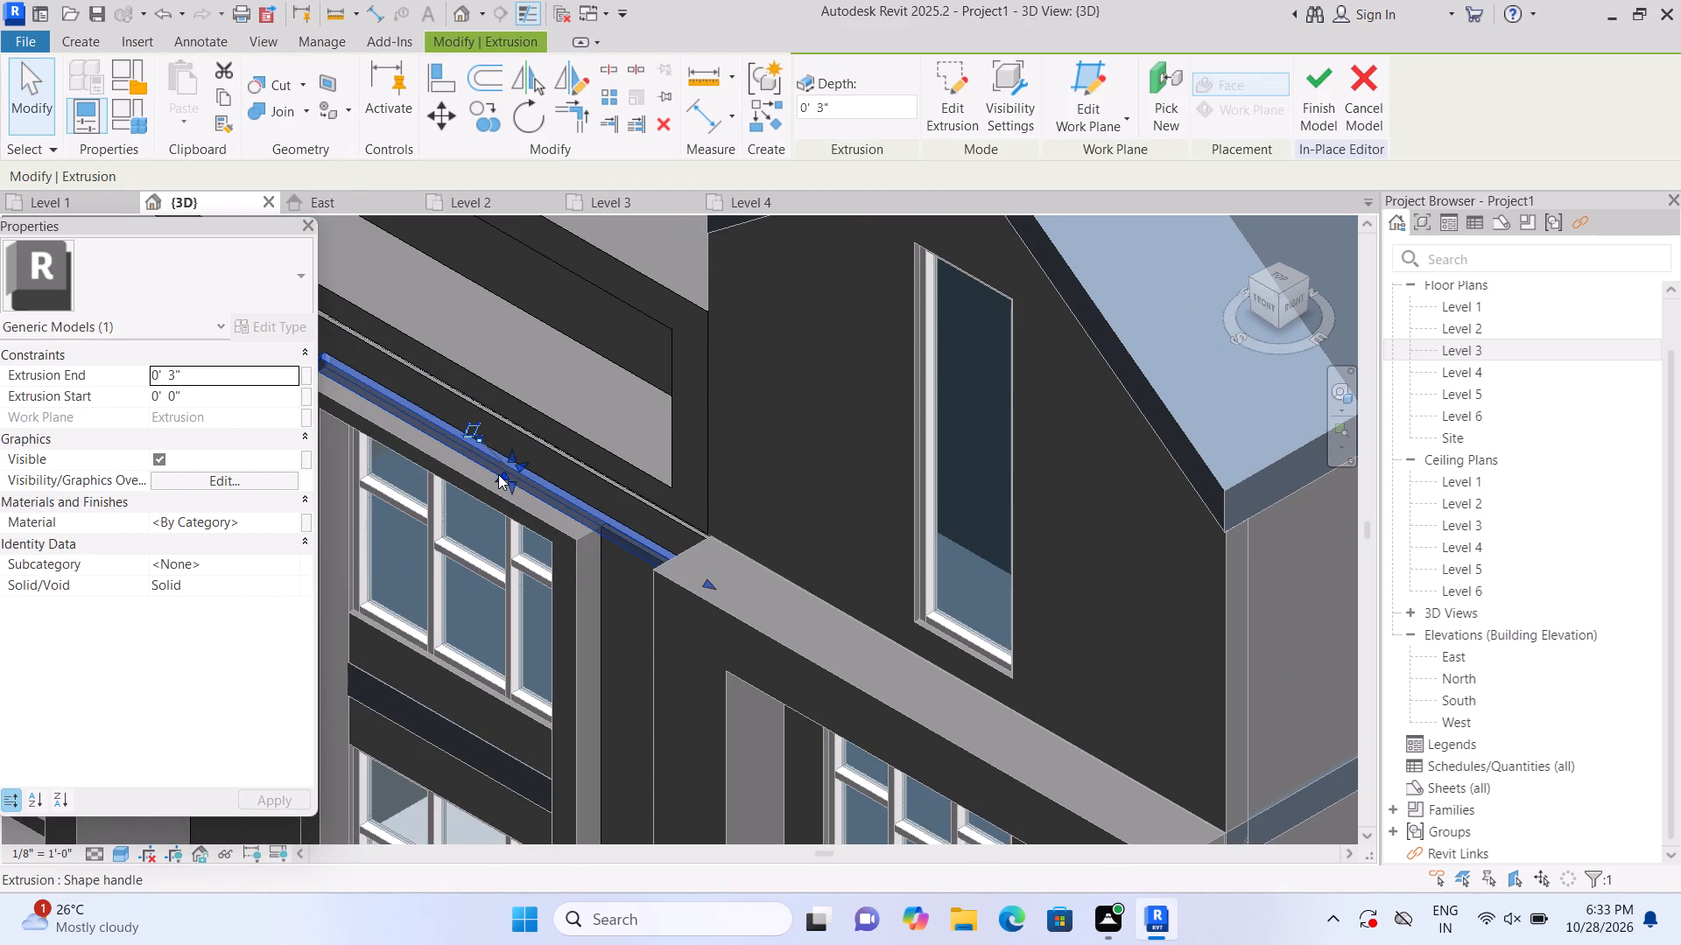
{"action": "left_click_drag", "start_coordinate": [498, 474], "coordinate": [513, 472]}
{"action": "scroll", "coordinate": [527, 472], "scroll_direction": "down", "scroll_amount": 2}
{"action": "scroll", "coordinate": [439, 500], "scroll_direction": "up", "scroll_amount": 2}
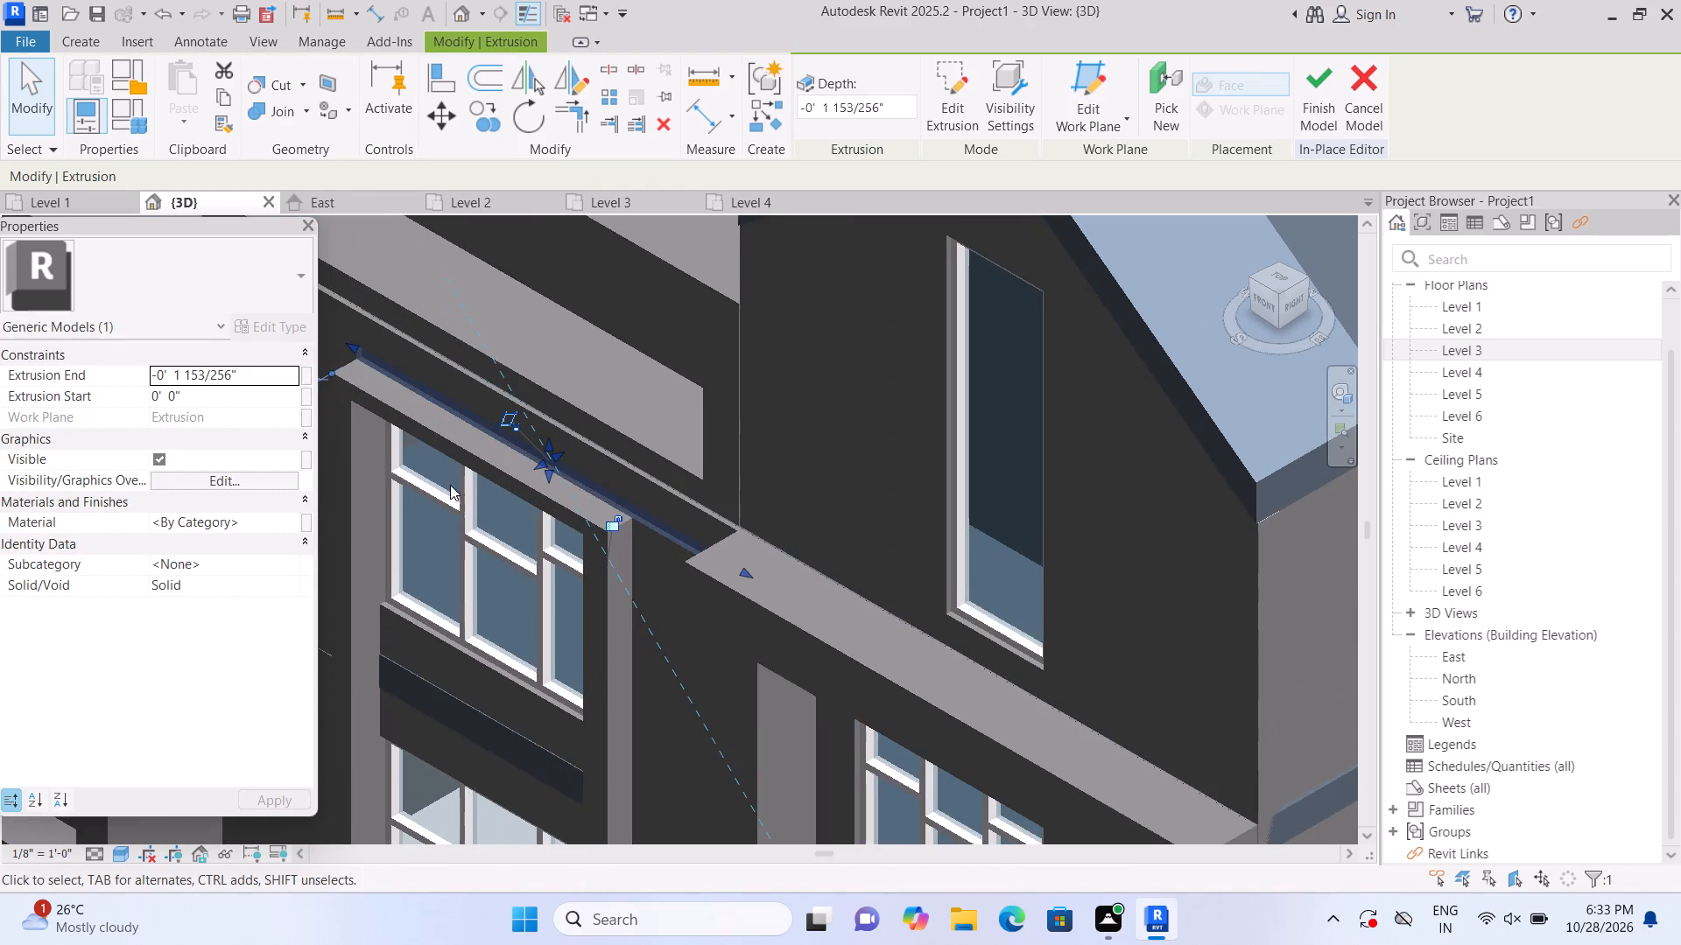
{"action": "key", "text": "Escape"}
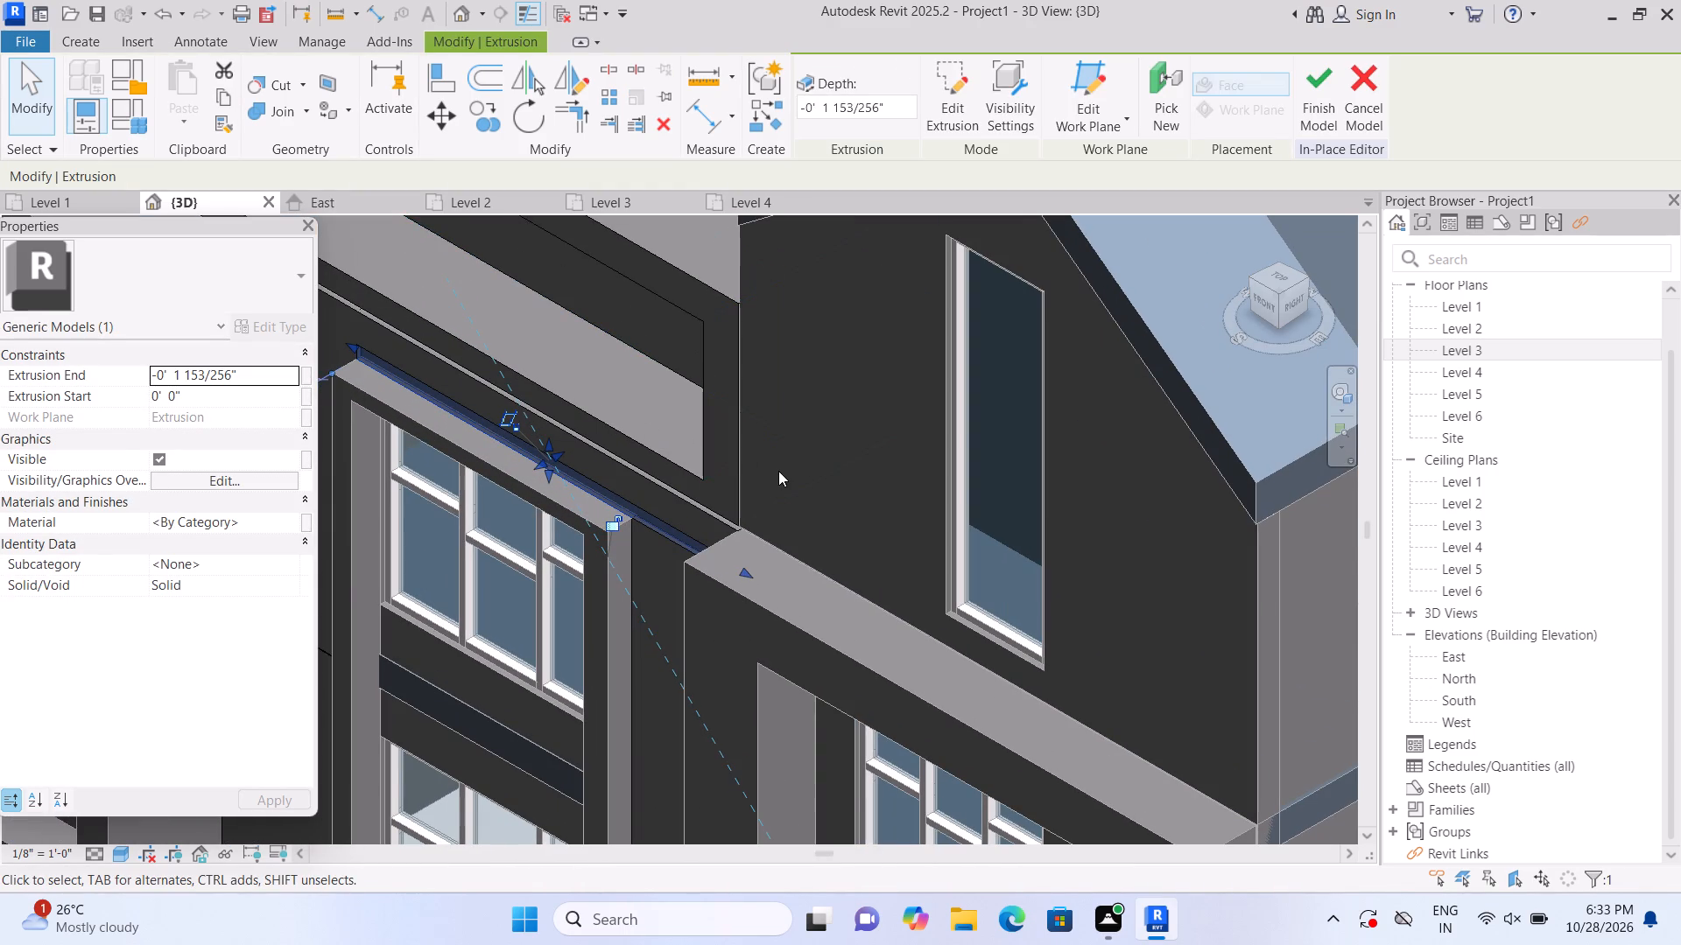
Join the gap-filling strip above the central upper window frame with the surrounding wall panel.
{"action": "scroll", "coordinate": [433, 507], "scroll_direction": "up", "scroll_amount": 2}
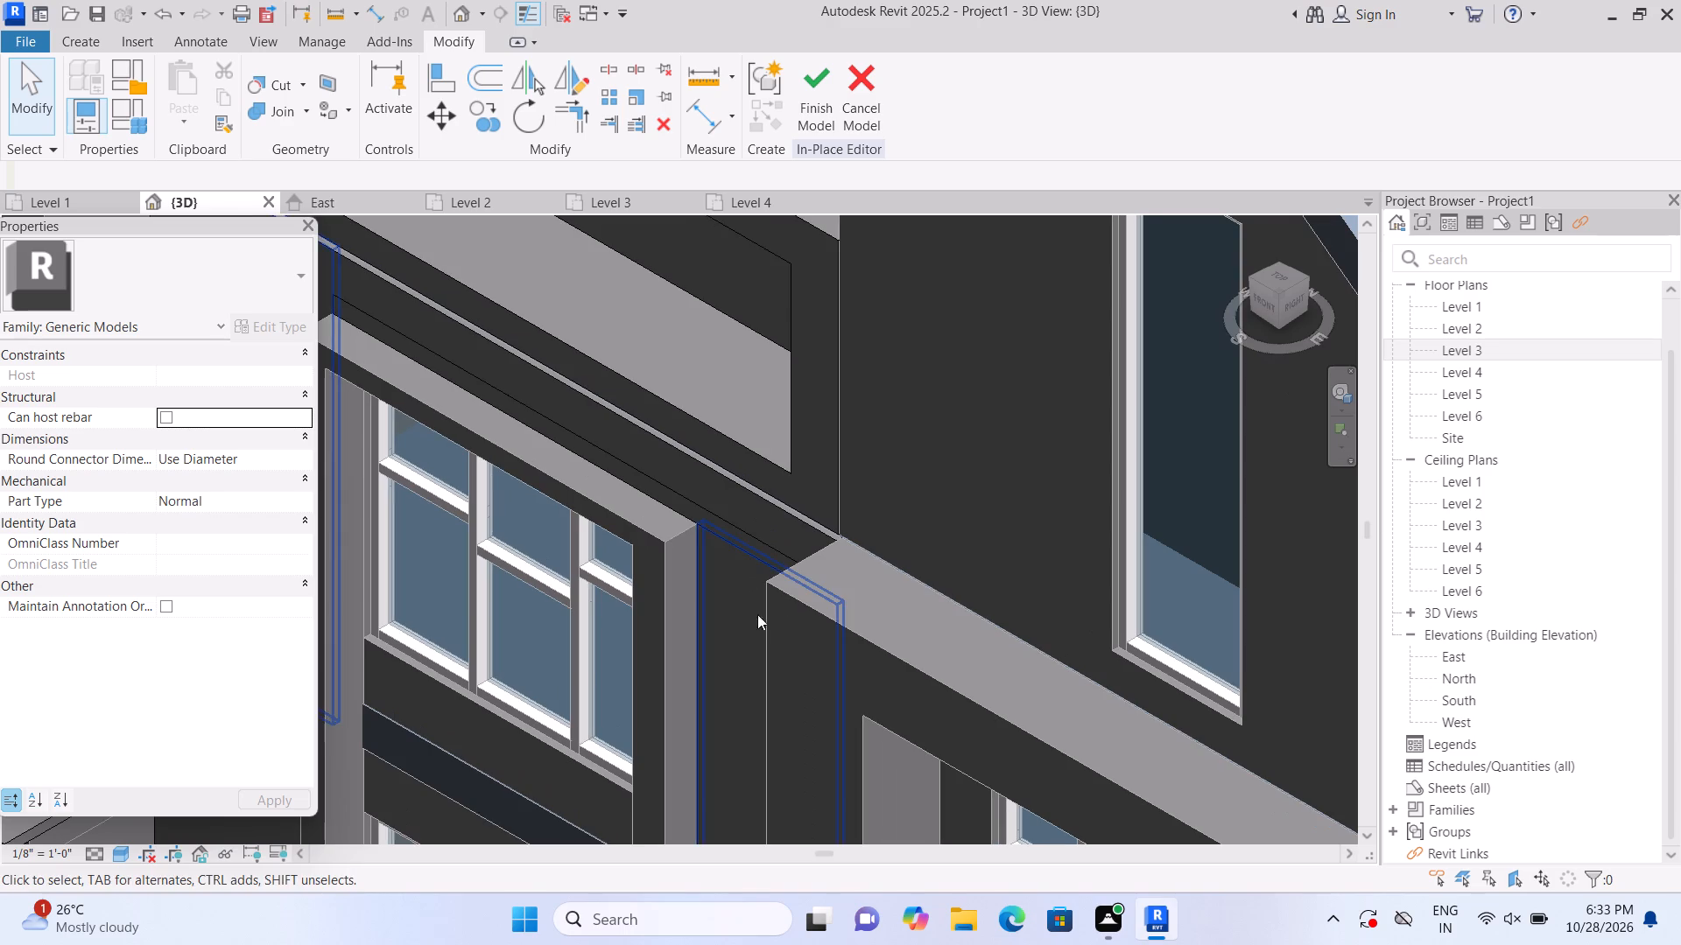
{"action": "middle_click_drag", "start_coordinate": [746, 613], "coordinate": [868, 606]}
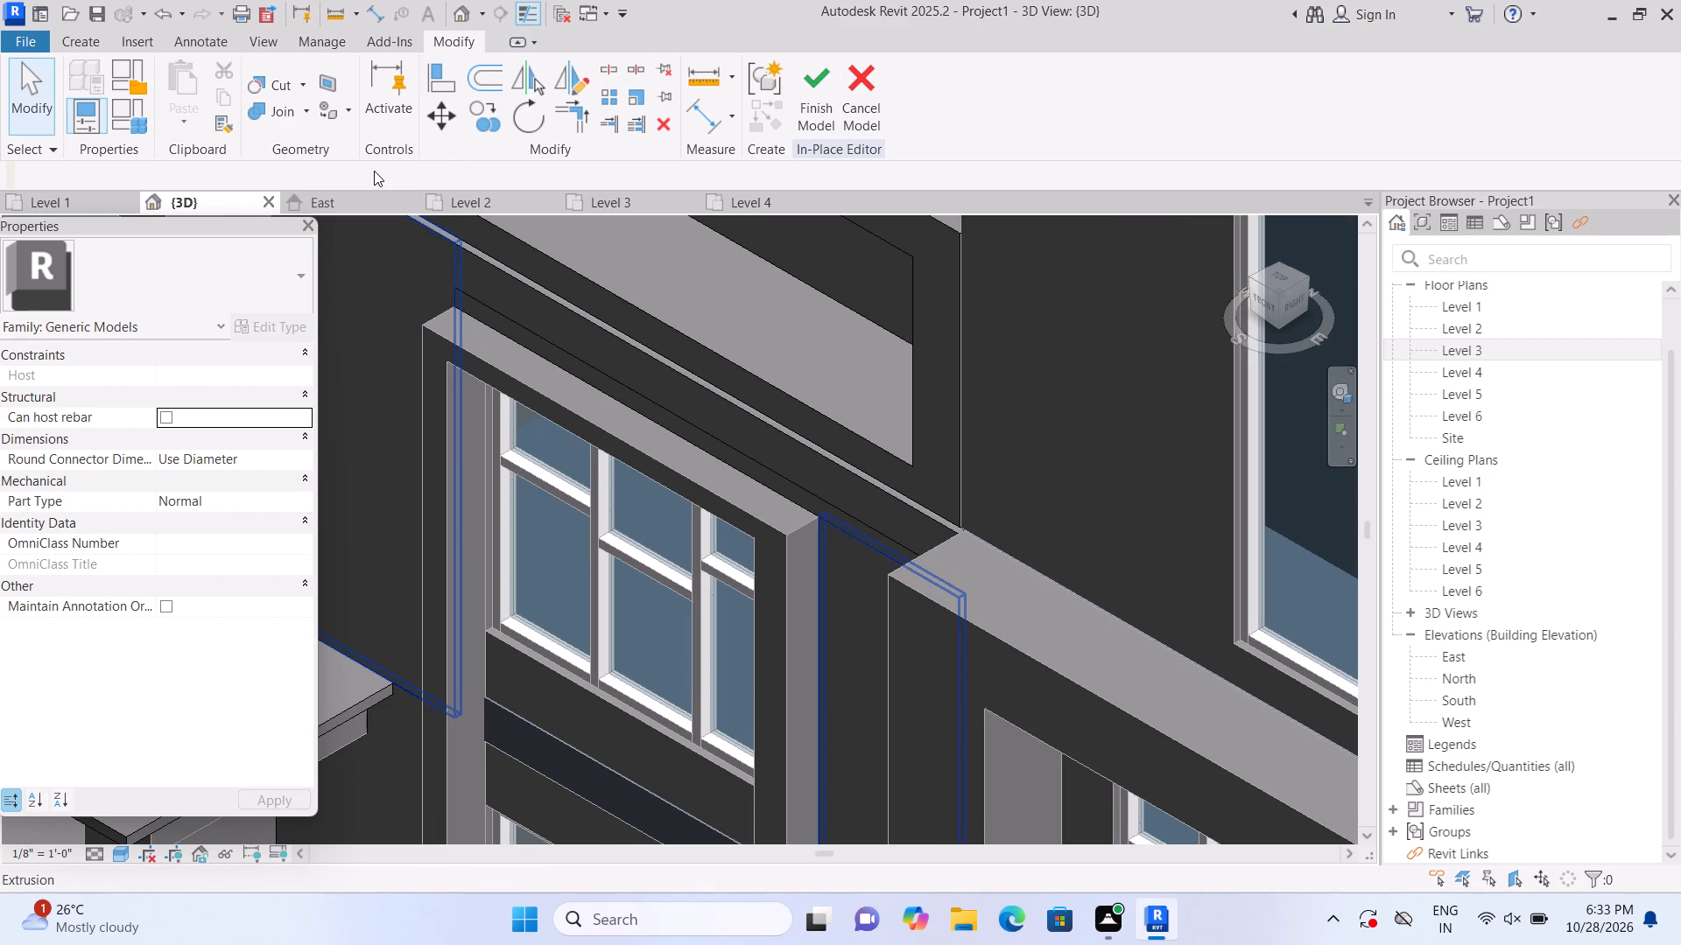
{"action": "left_click", "coordinate": [310, 114]}
{"action": "left_click", "coordinate": [321, 148]}
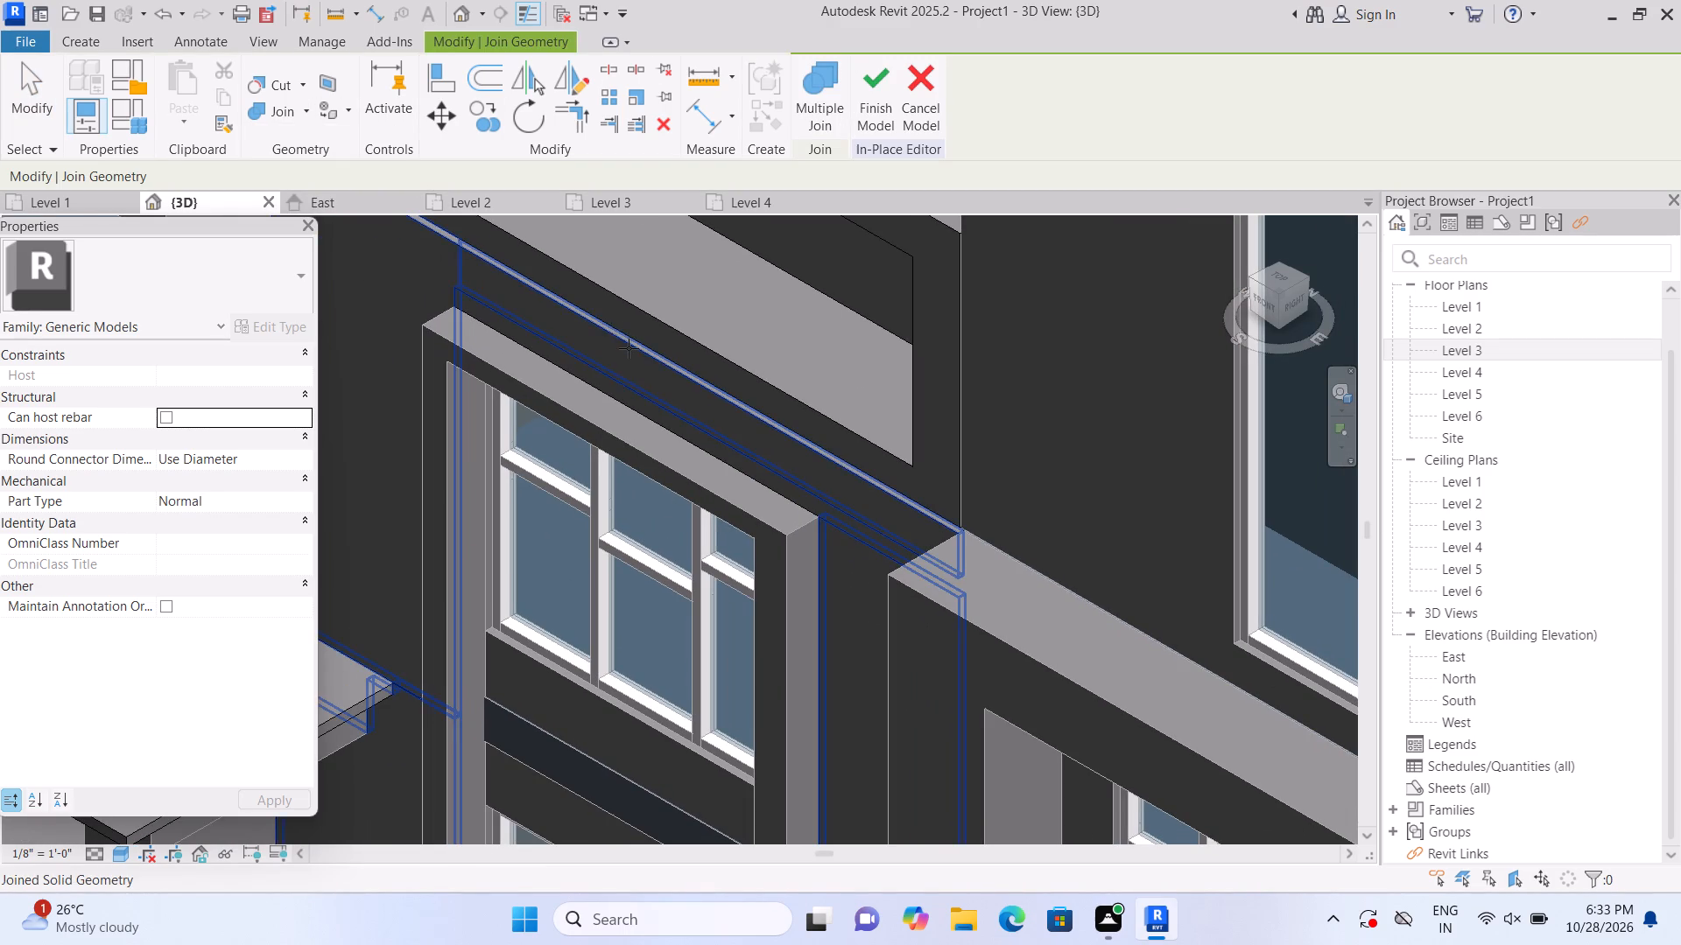
{"action": "left_click", "coordinate": [629, 349]}
{"action": "left_click", "coordinate": [608, 394]}
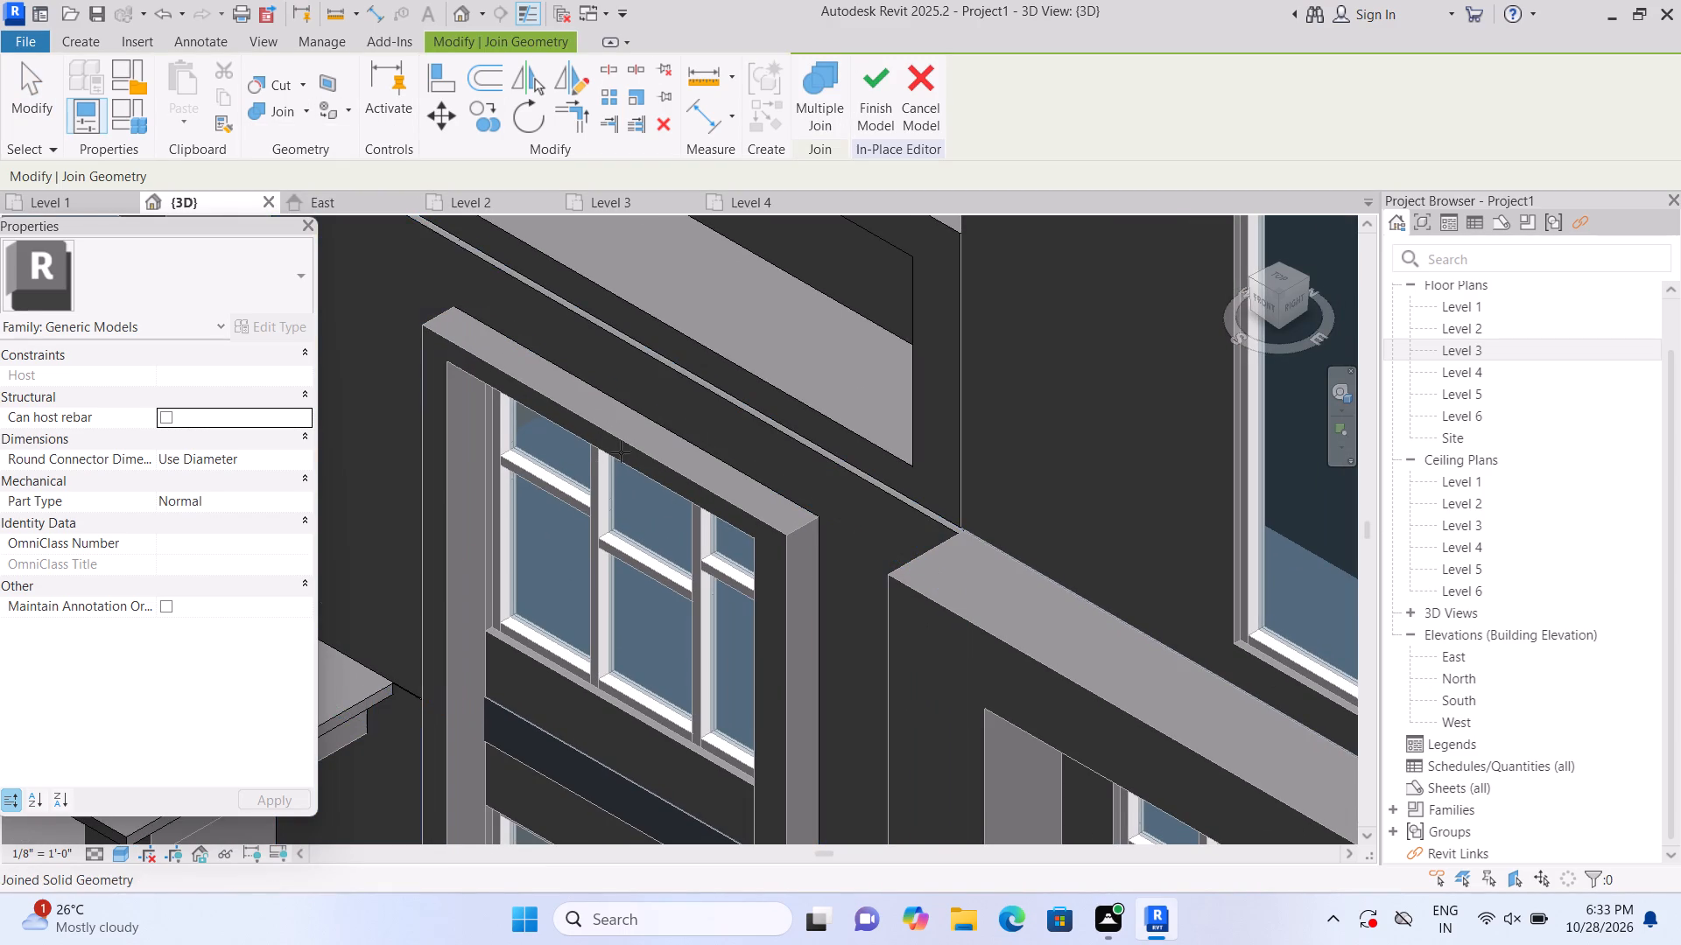
Examine the front facade in front and isometric views, including the wall panels beside the central windows up close.
{"action": "scroll", "coordinate": [632, 436], "scroll_direction": "down", "scroll_amount": 7}
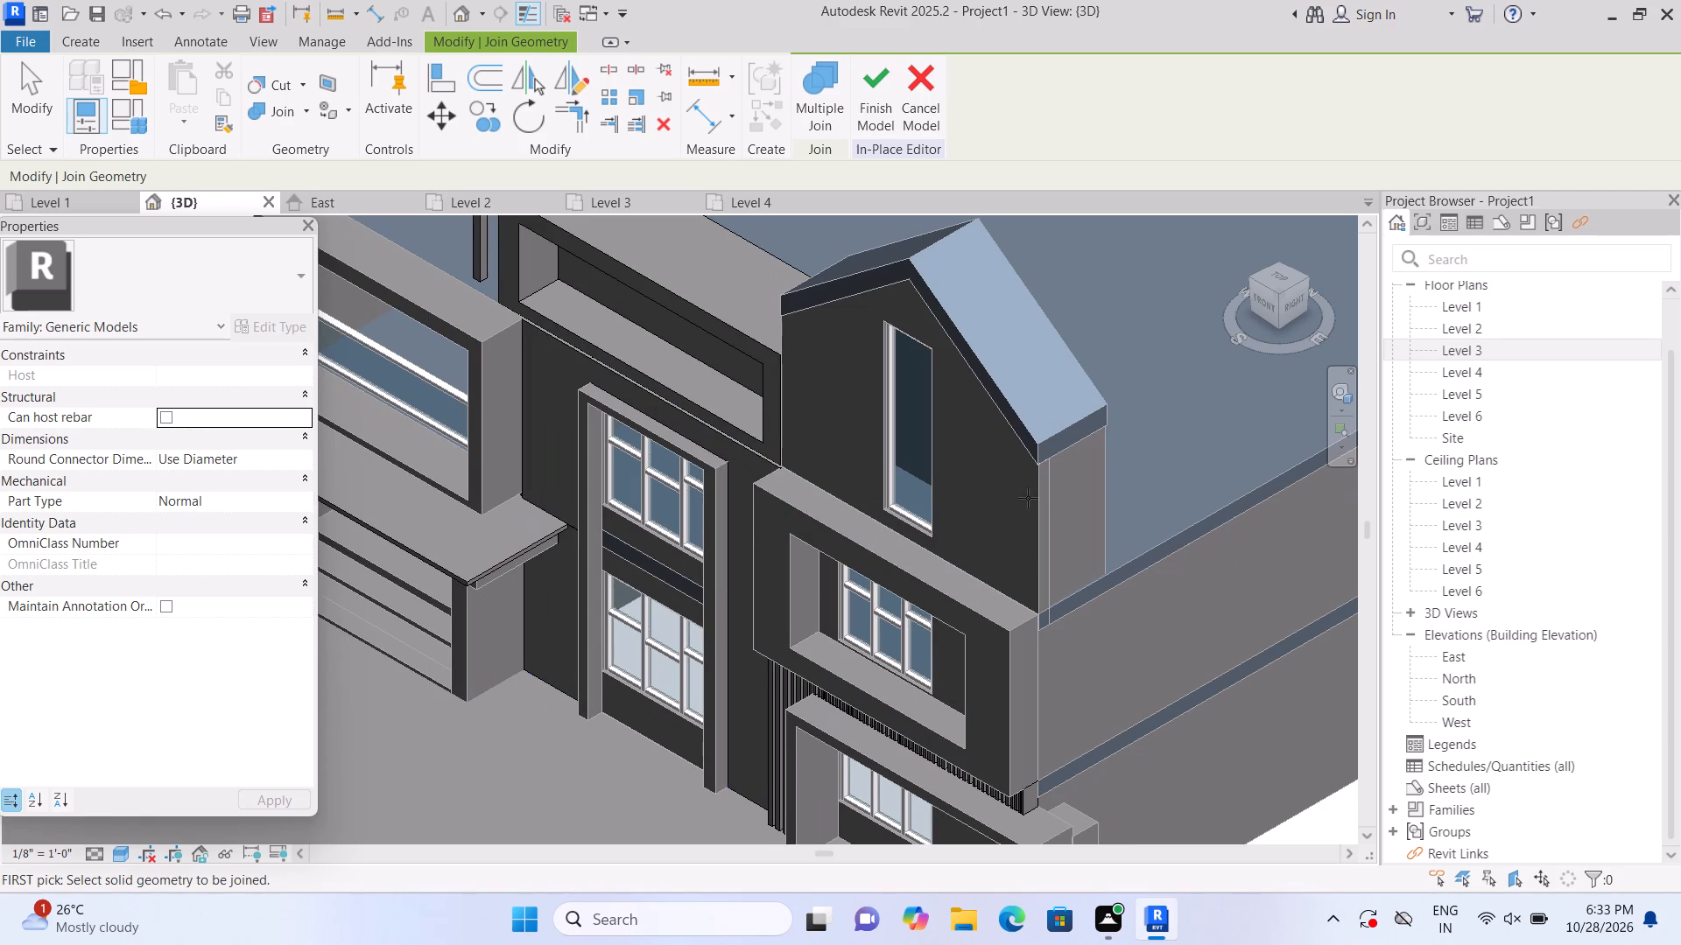
{"action": "left_click", "coordinate": [1259, 310]}
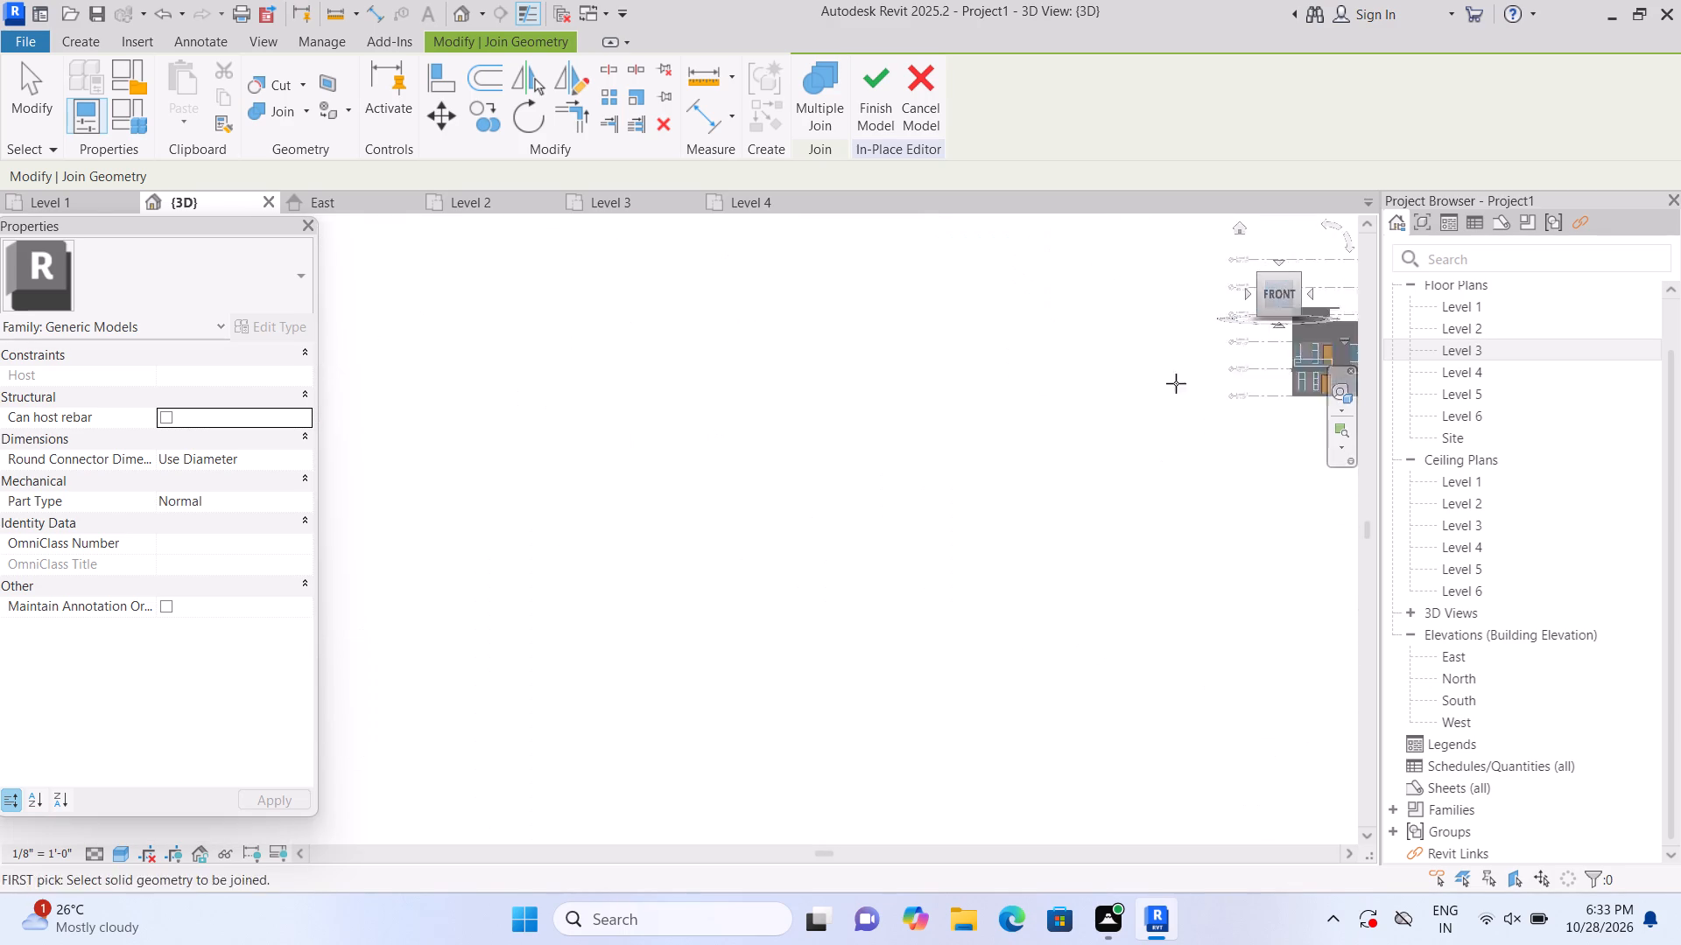
{"action": "scroll", "coordinate": [857, 637], "scroll_direction": "up", "scroll_amount": 1}
{"action": "scroll", "coordinate": [674, 631], "scroll_direction": "up", "scroll_amount": 2}
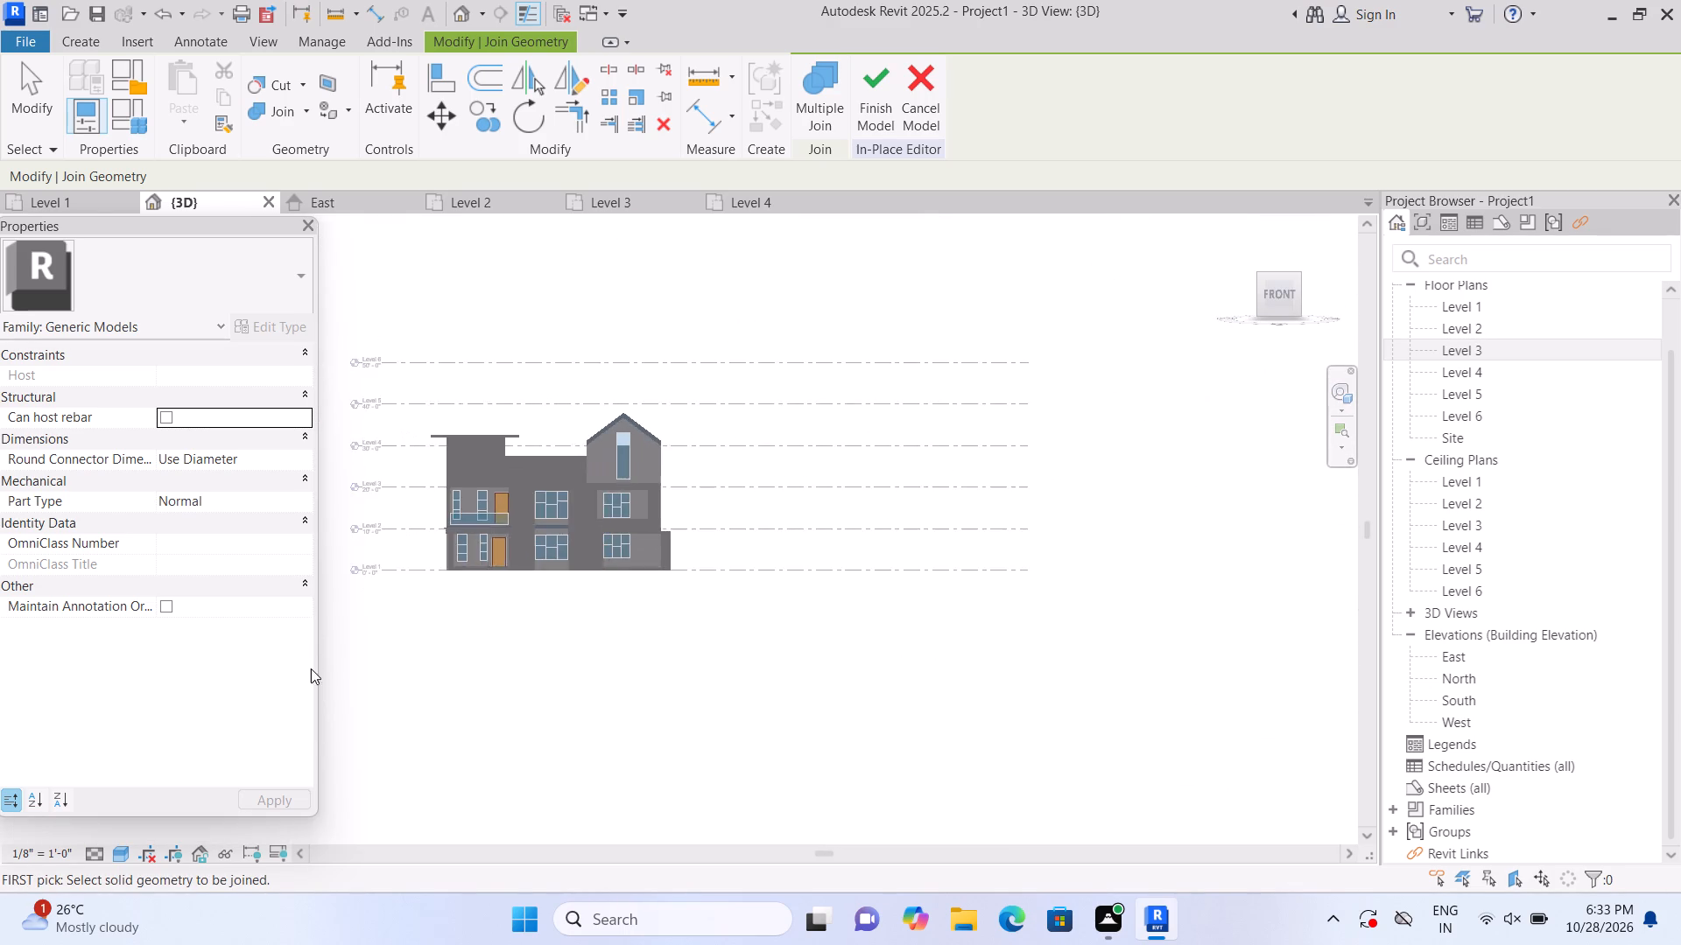
{"action": "scroll", "coordinate": [364, 647], "scroll_direction": "up", "scroll_amount": 3}
{"action": "middle_click_drag", "start_coordinate": [517, 515], "coordinate": [535, 620]}
{"action": "scroll", "coordinate": [577, 718], "scroll_direction": "up", "scroll_amount": 2}
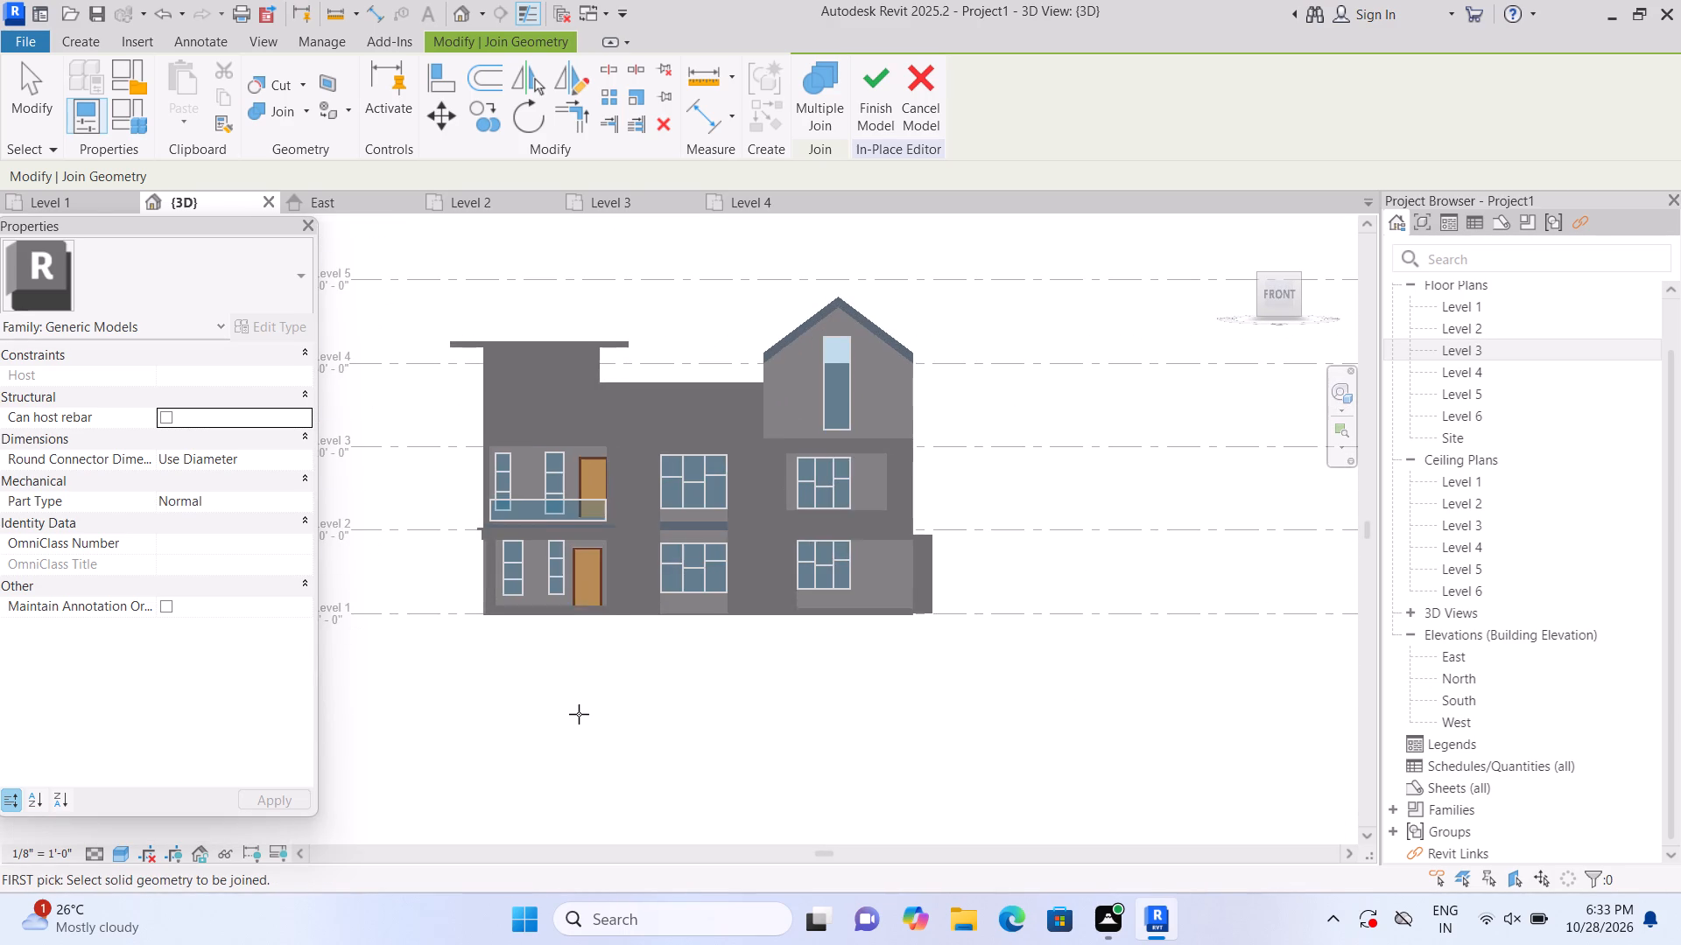
{"action": "scroll", "coordinate": [610, 678], "scroll_direction": "up", "scroll_amount": 1}
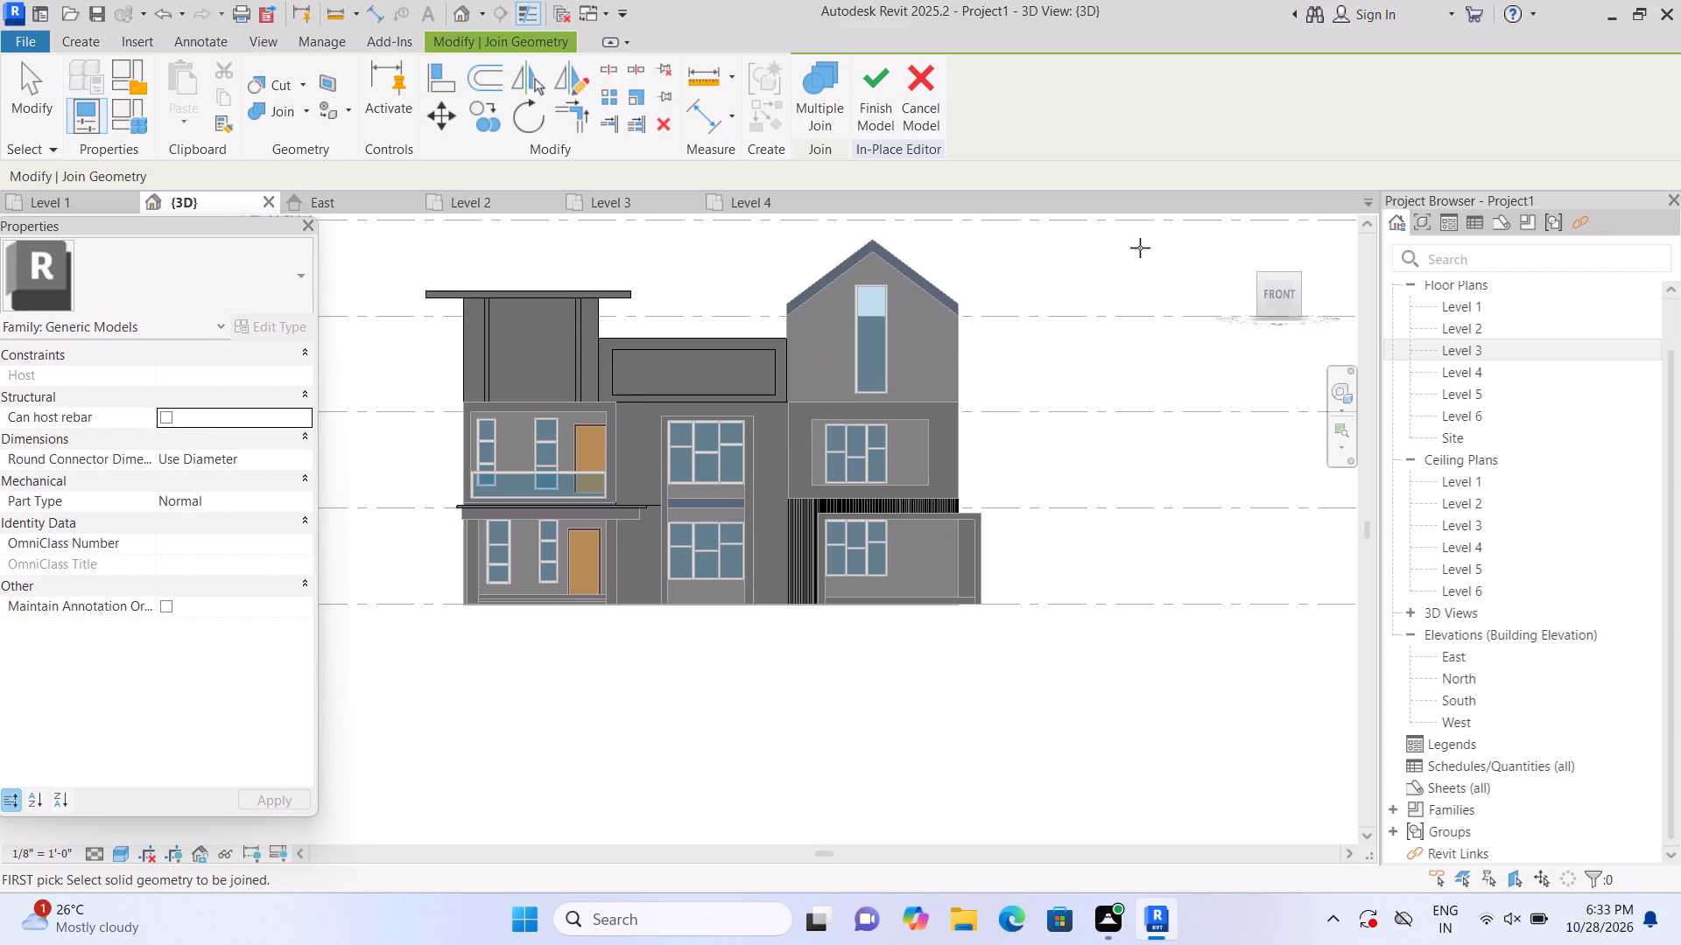
{"action": "left_click", "coordinate": [1241, 226]}
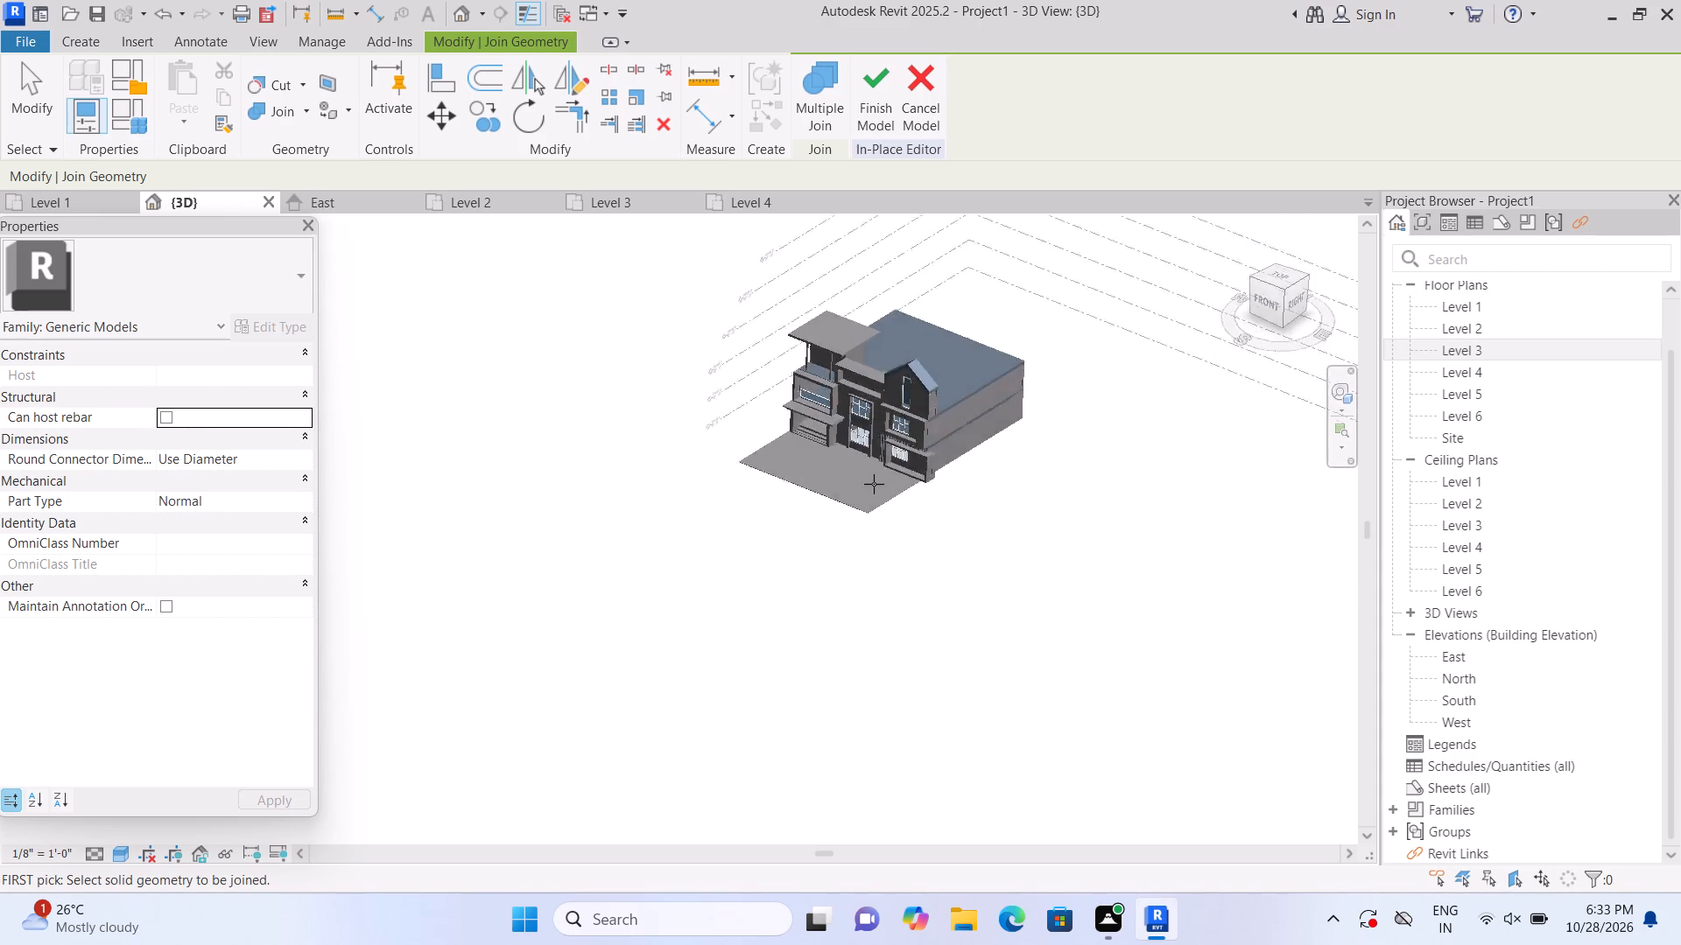
{"action": "scroll", "coordinate": [468, 676], "scroll_direction": "up", "scroll_amount": 8}
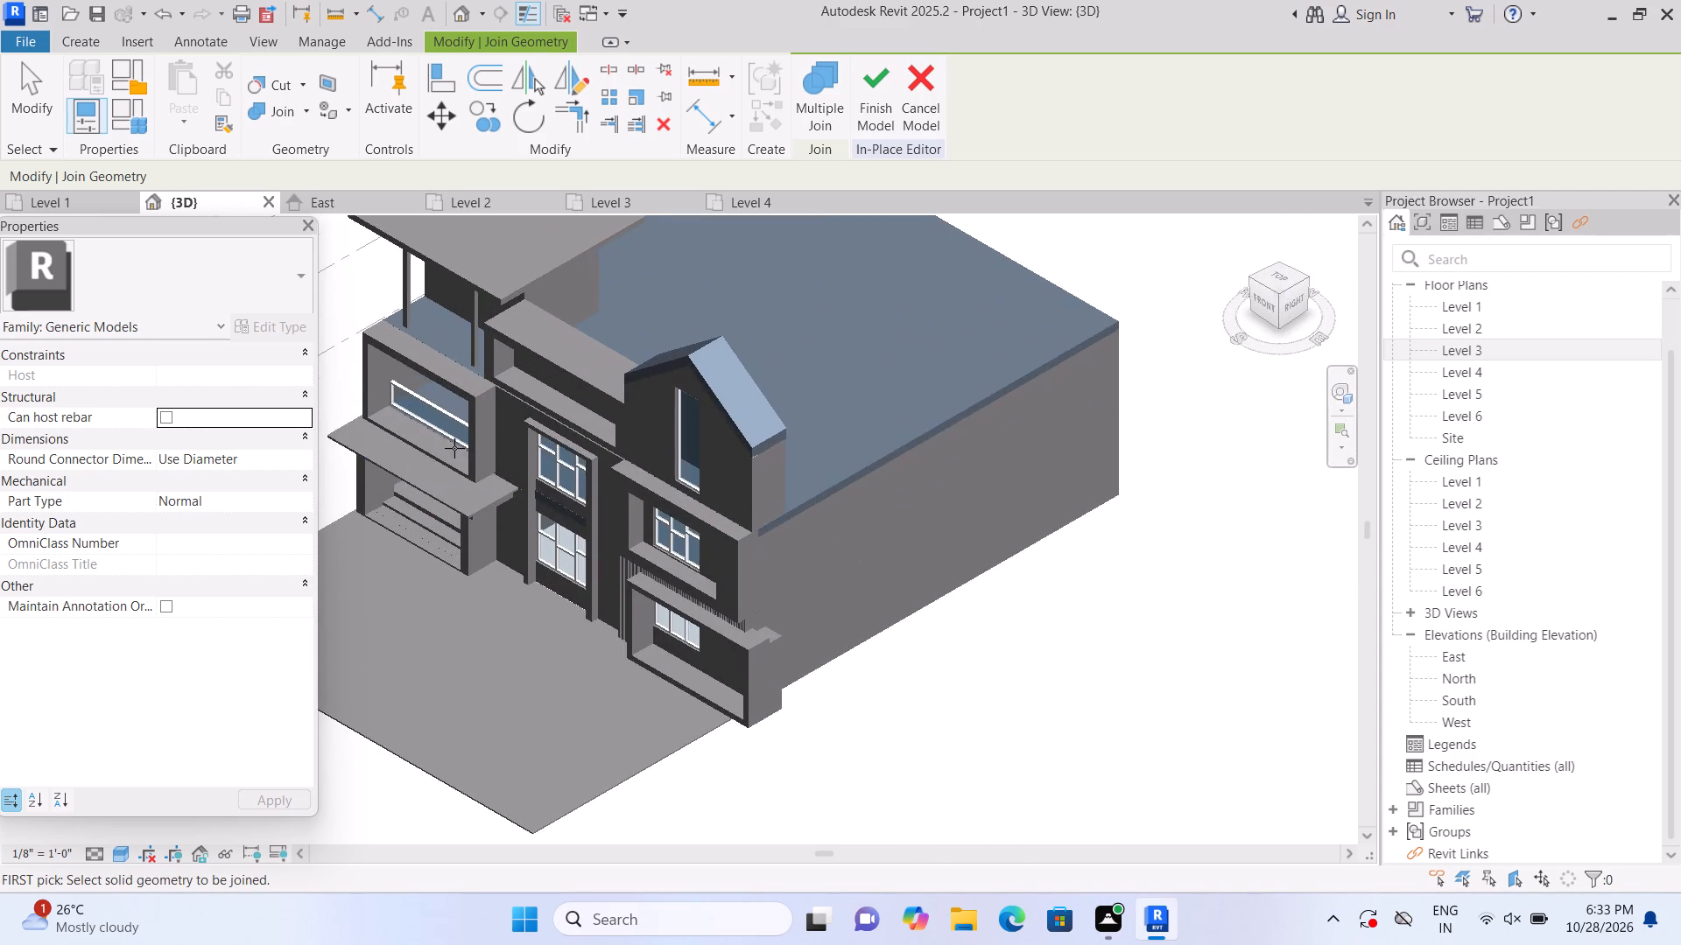
{"action": "middle_click_drag", "start_coordinate": [447, 671], "coordinate": [583, 714]}
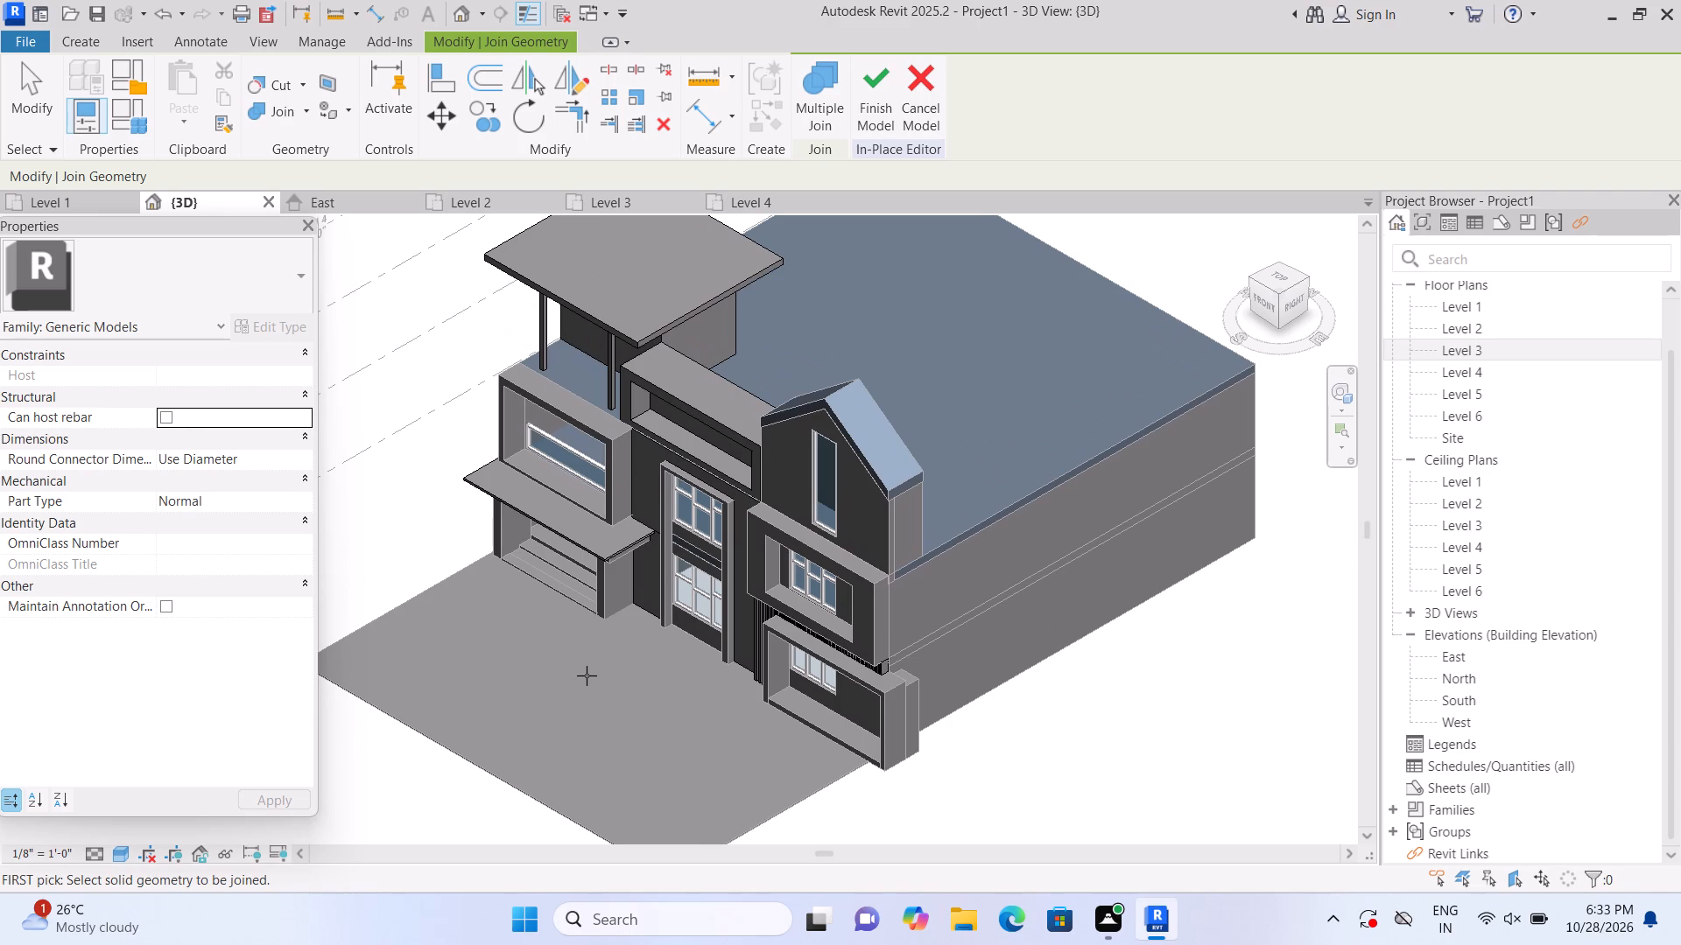
{"action": "scroll", "coordinate": [665, 579], "scroll_direction": "up", "scroll_amount": 2}
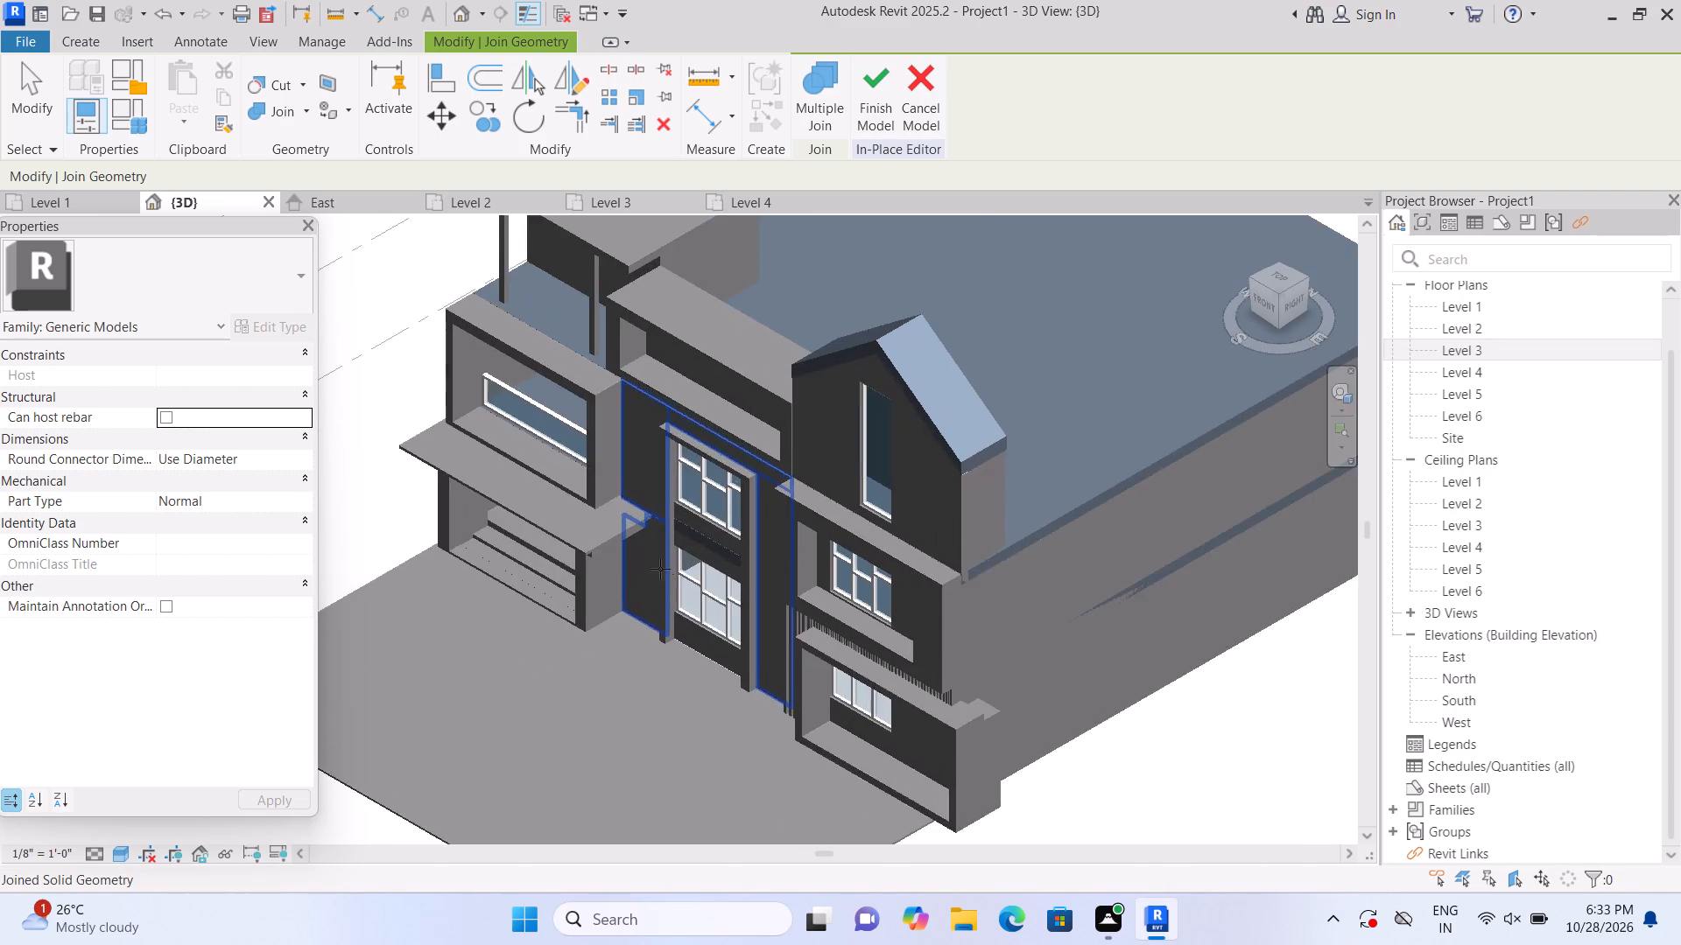
{"action": "scroll", "coordinate": [656, 543], "scroll_direction": "up", "scroll_amount": 11}
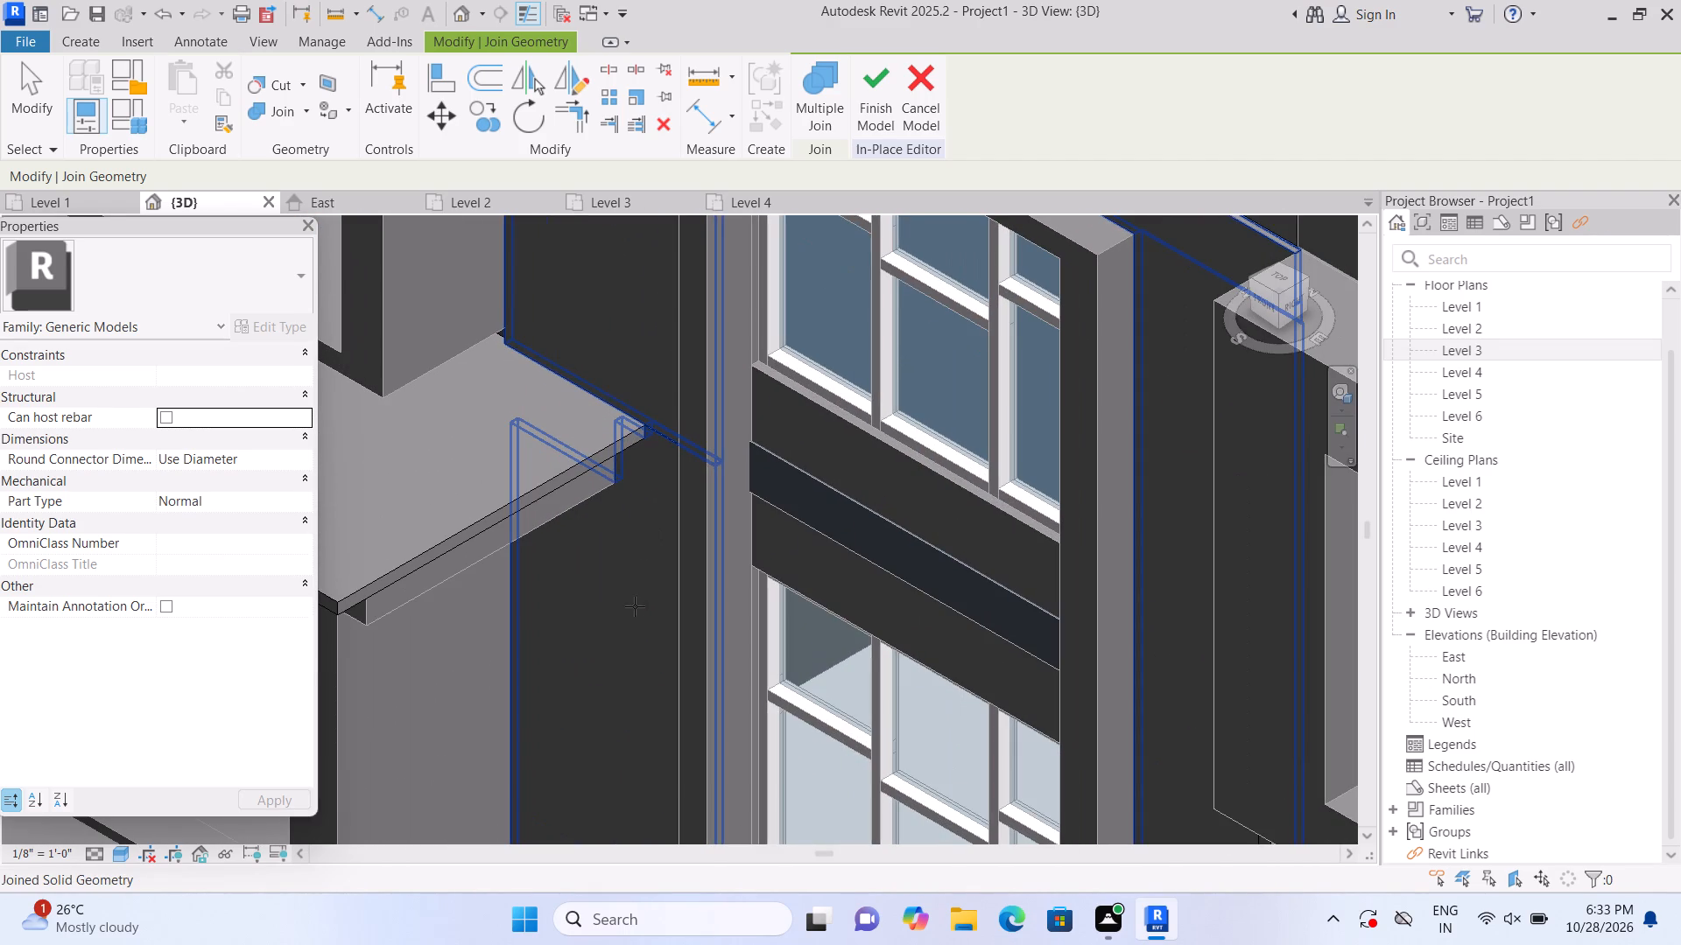
{"action": "key", "text": "Escape"}
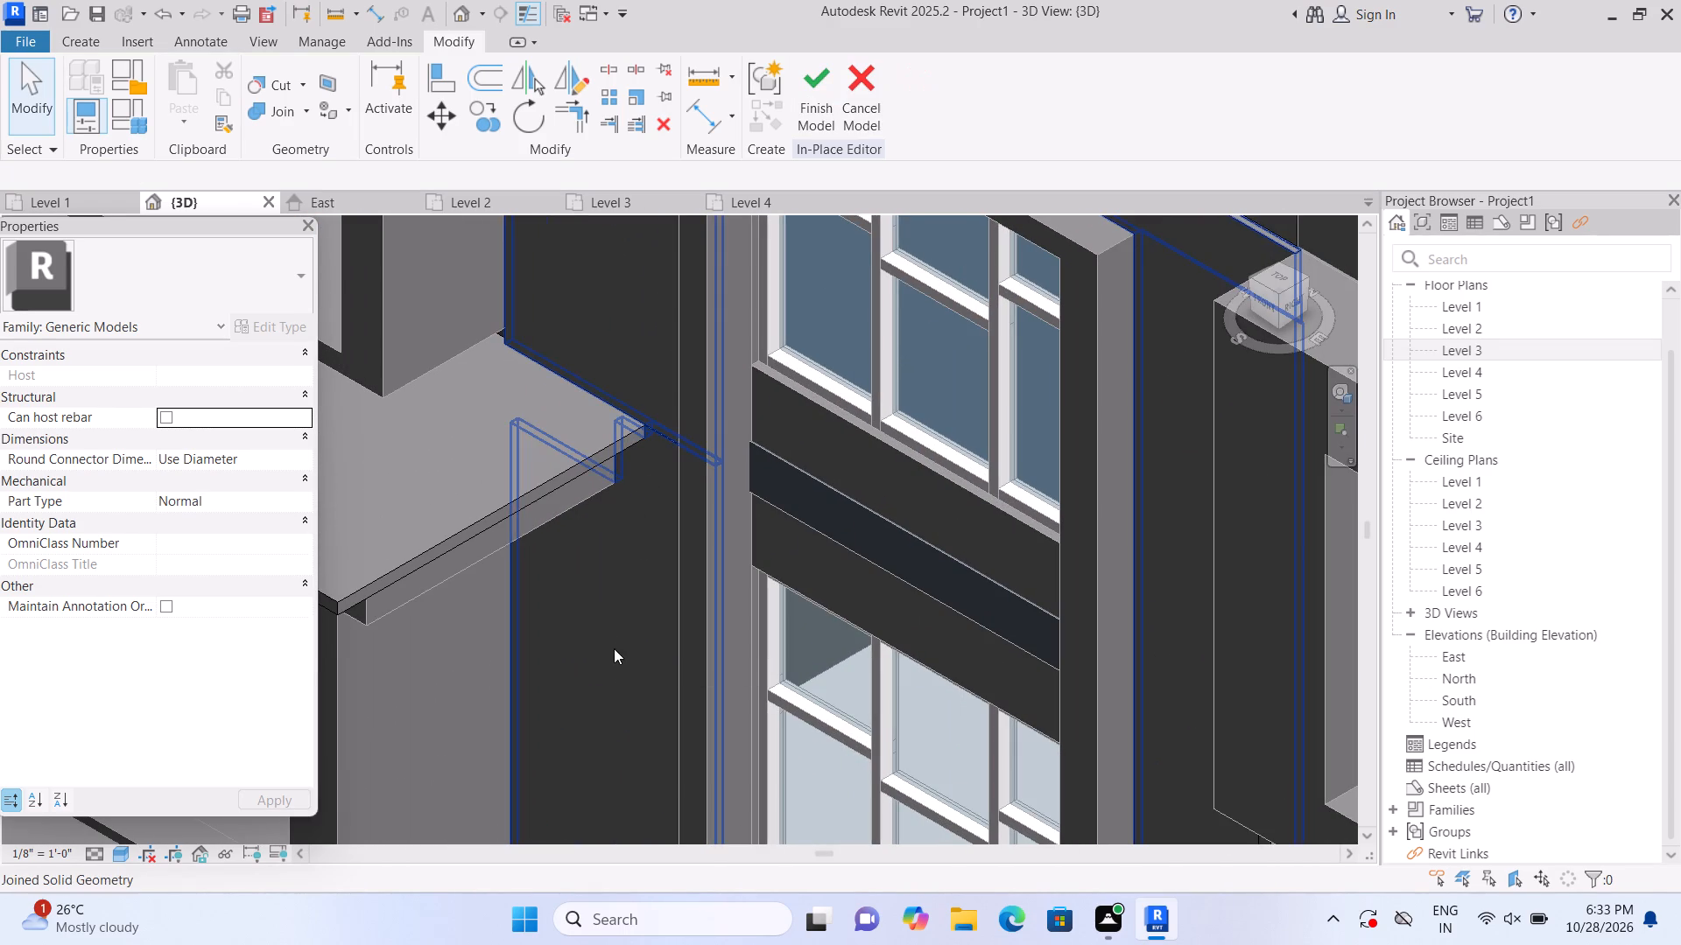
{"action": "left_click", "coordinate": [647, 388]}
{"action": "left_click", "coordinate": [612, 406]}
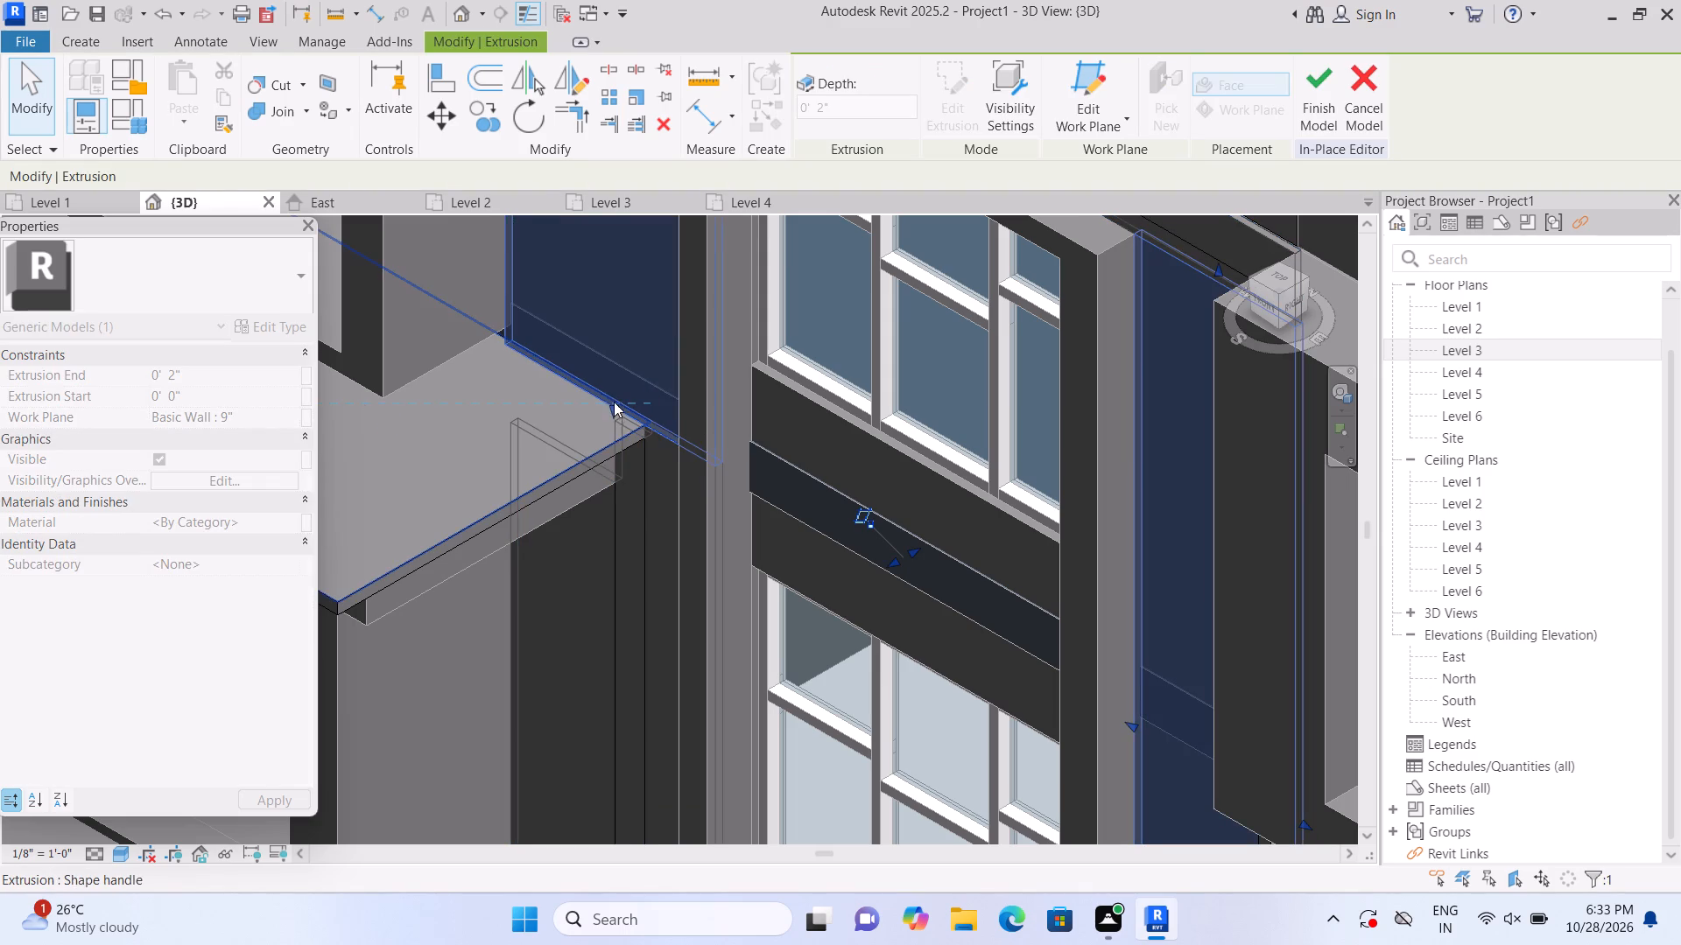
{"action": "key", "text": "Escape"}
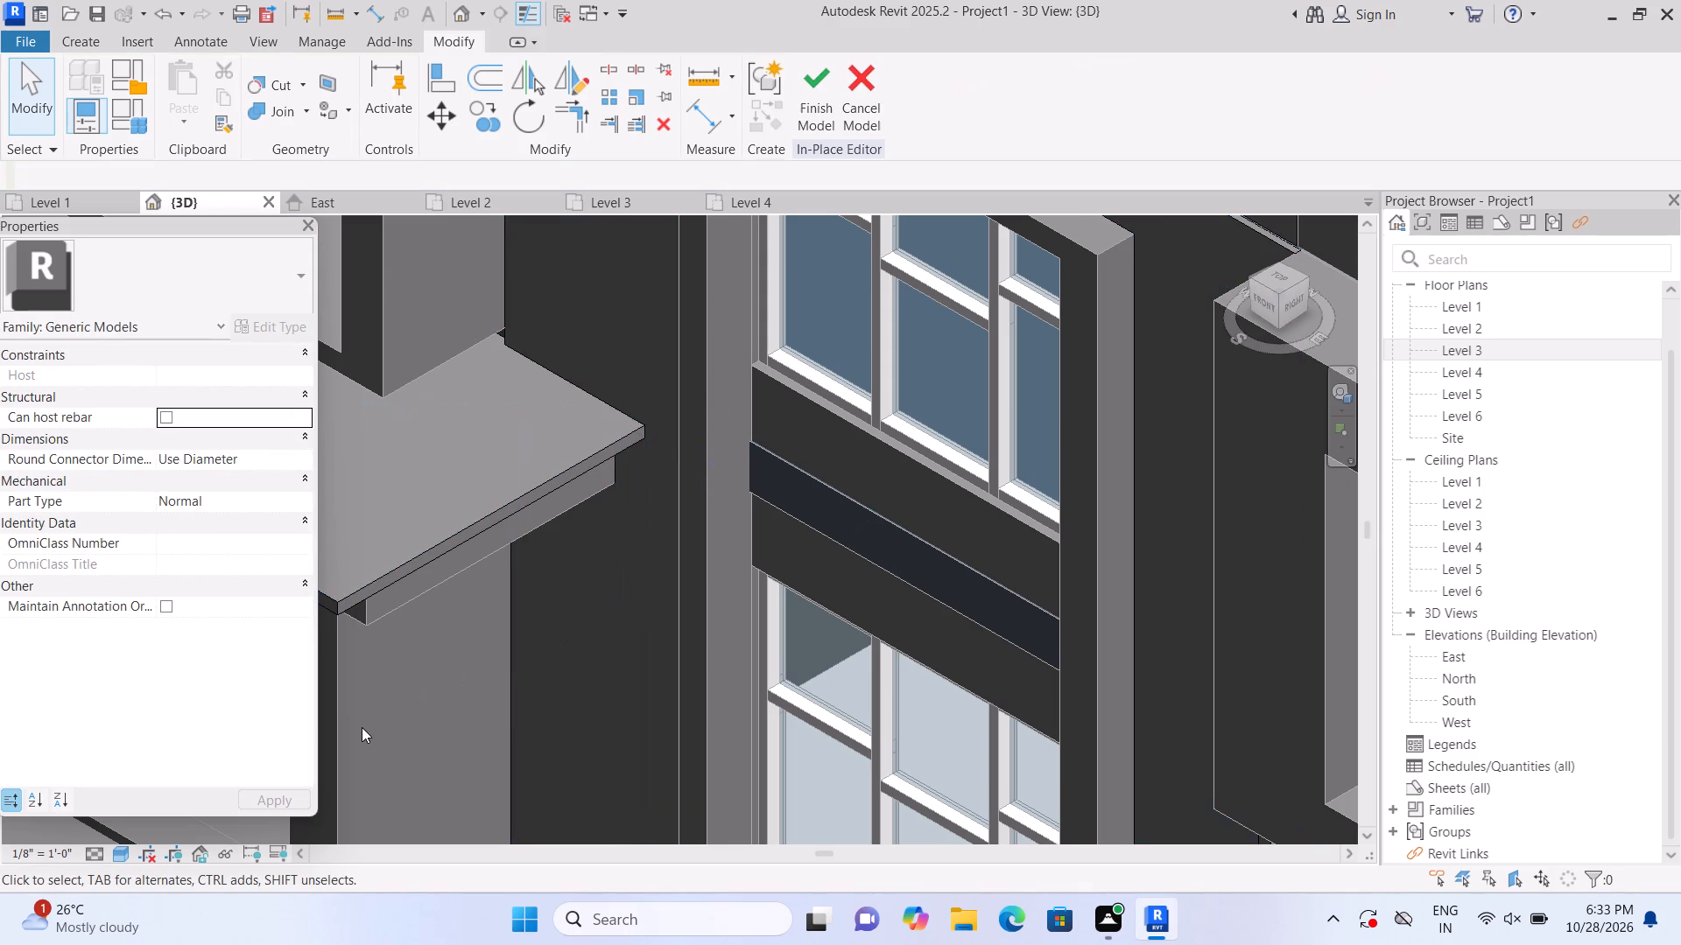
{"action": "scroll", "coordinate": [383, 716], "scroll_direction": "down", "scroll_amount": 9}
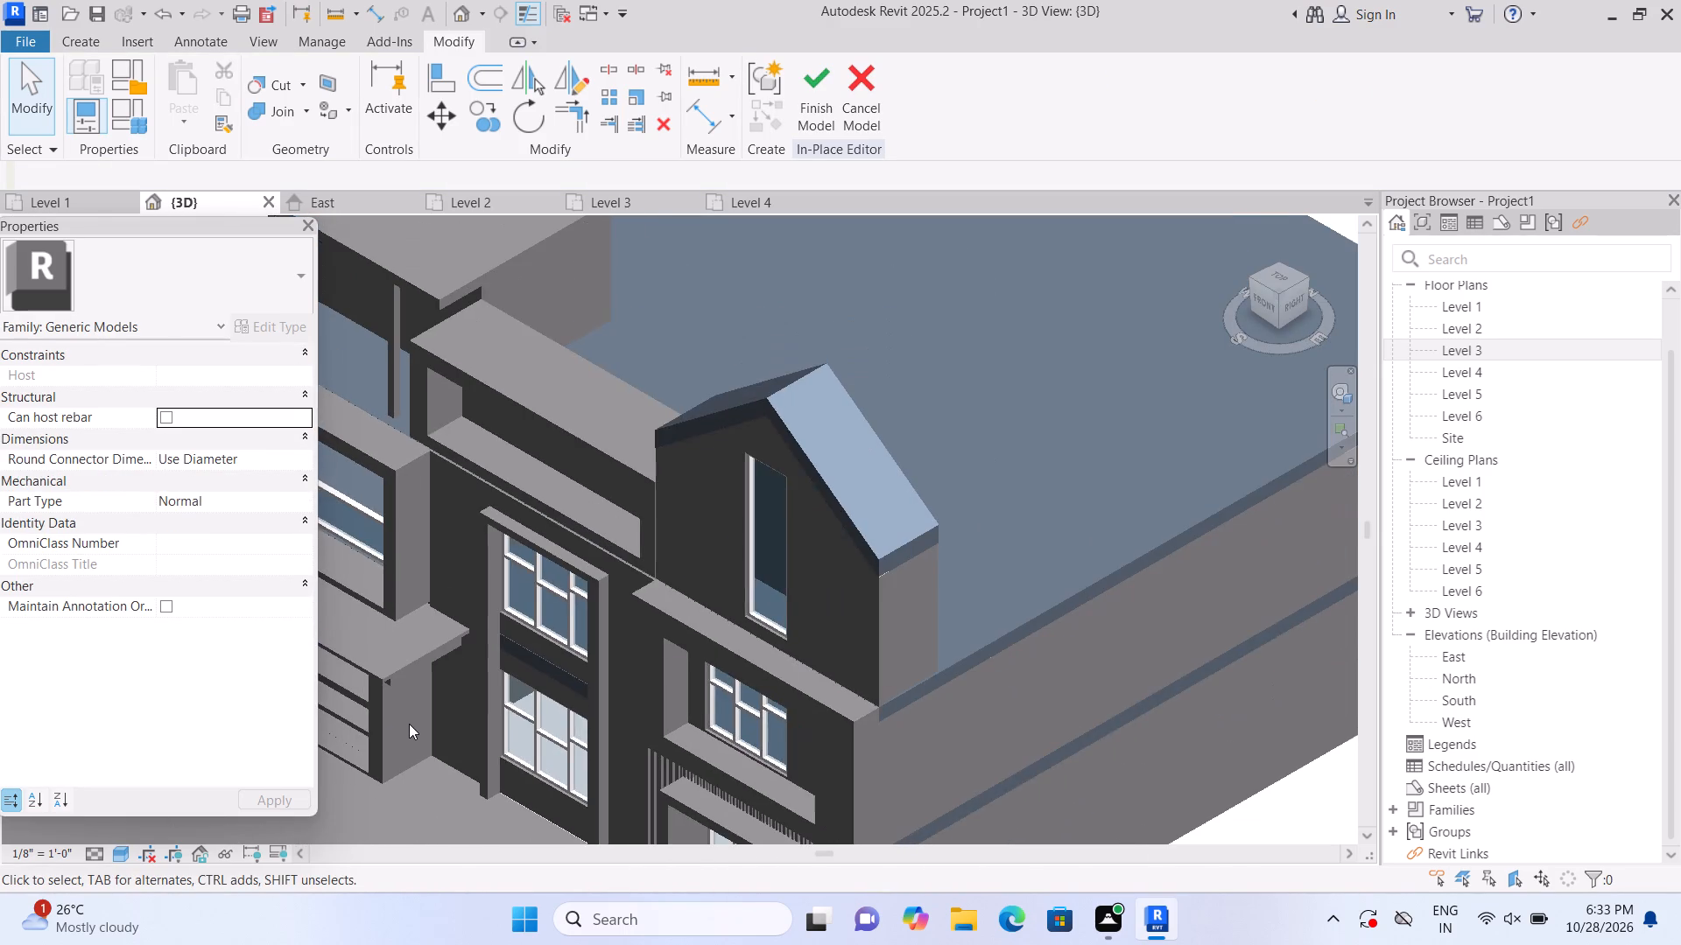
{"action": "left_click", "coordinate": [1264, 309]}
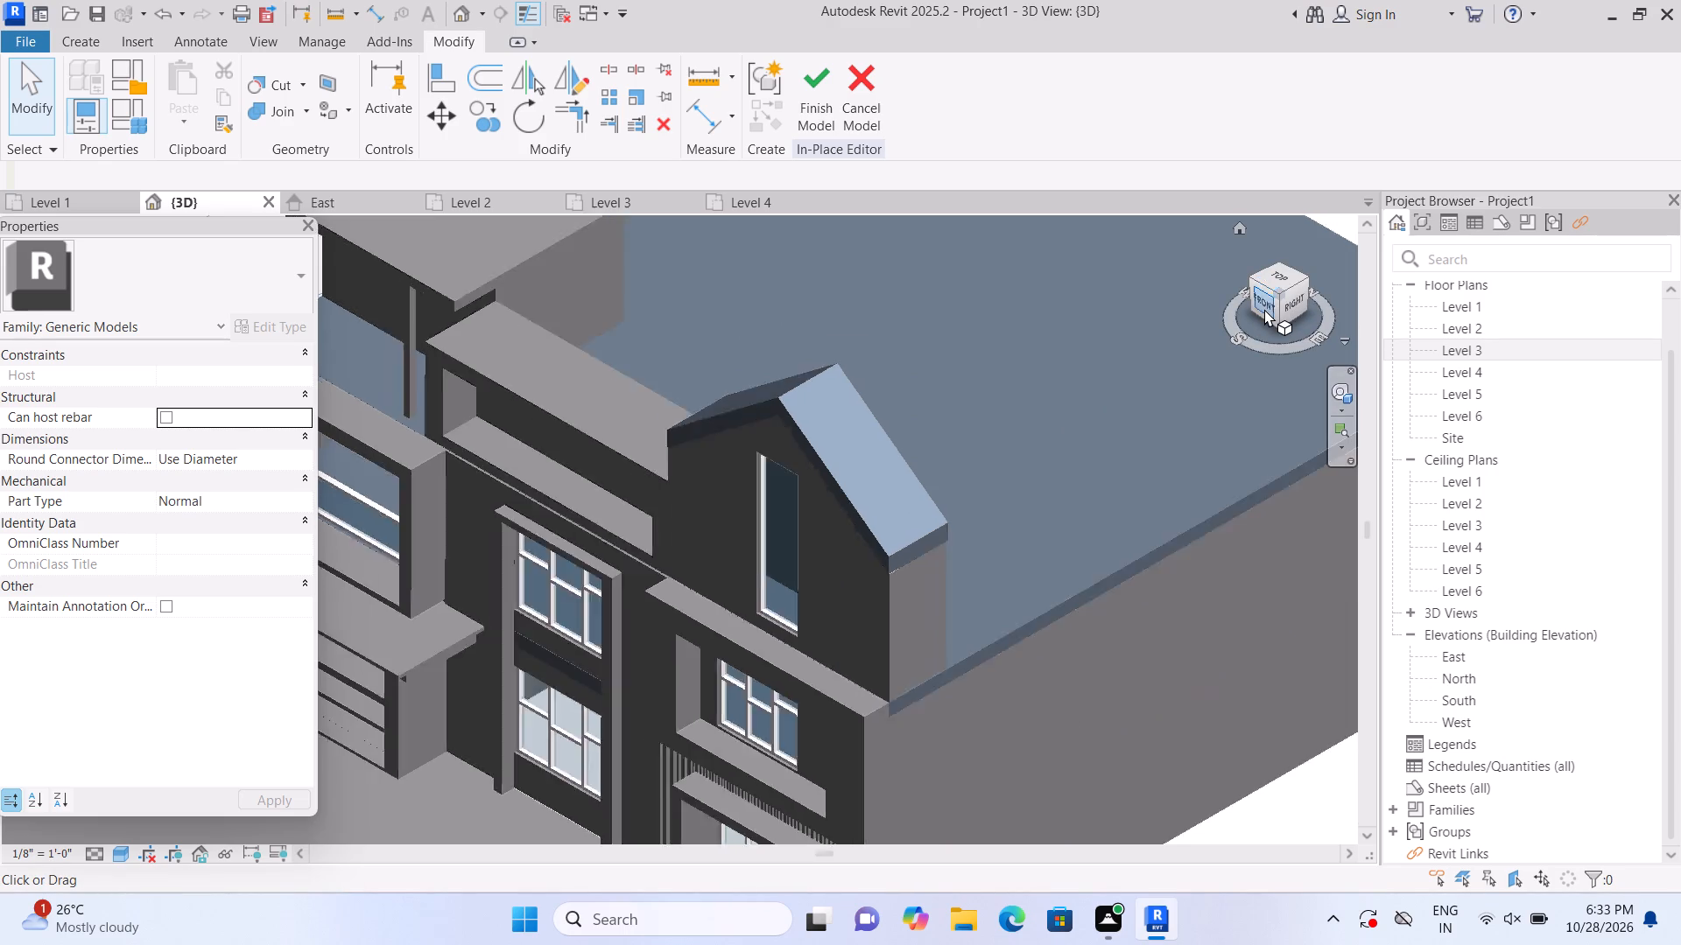
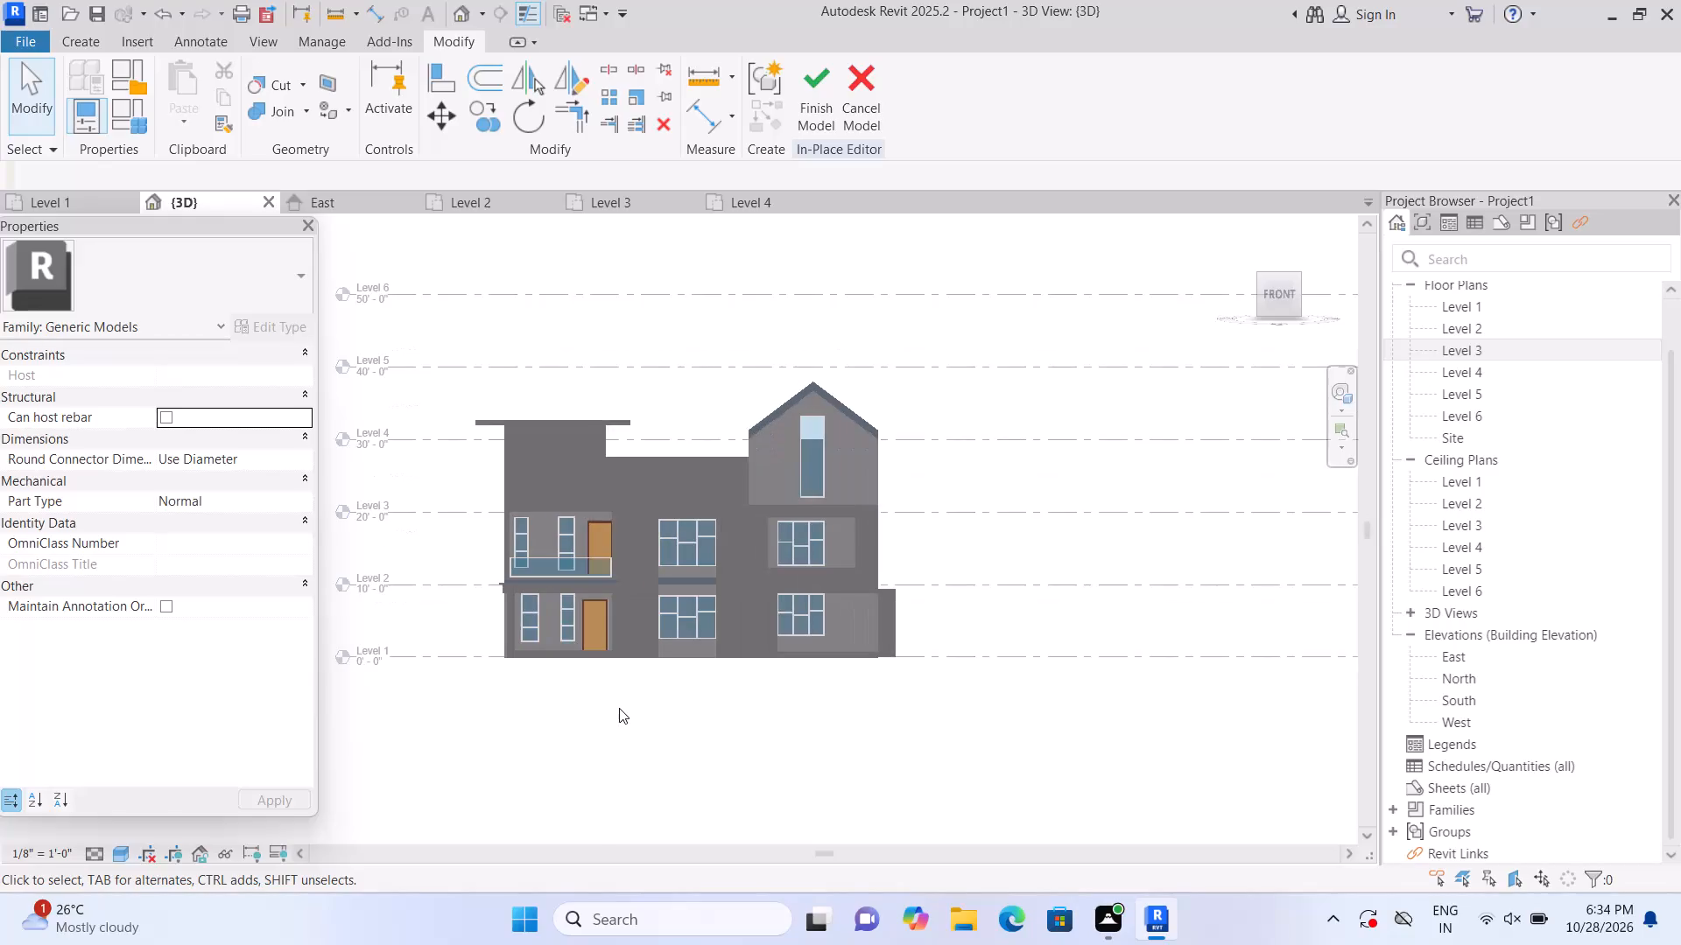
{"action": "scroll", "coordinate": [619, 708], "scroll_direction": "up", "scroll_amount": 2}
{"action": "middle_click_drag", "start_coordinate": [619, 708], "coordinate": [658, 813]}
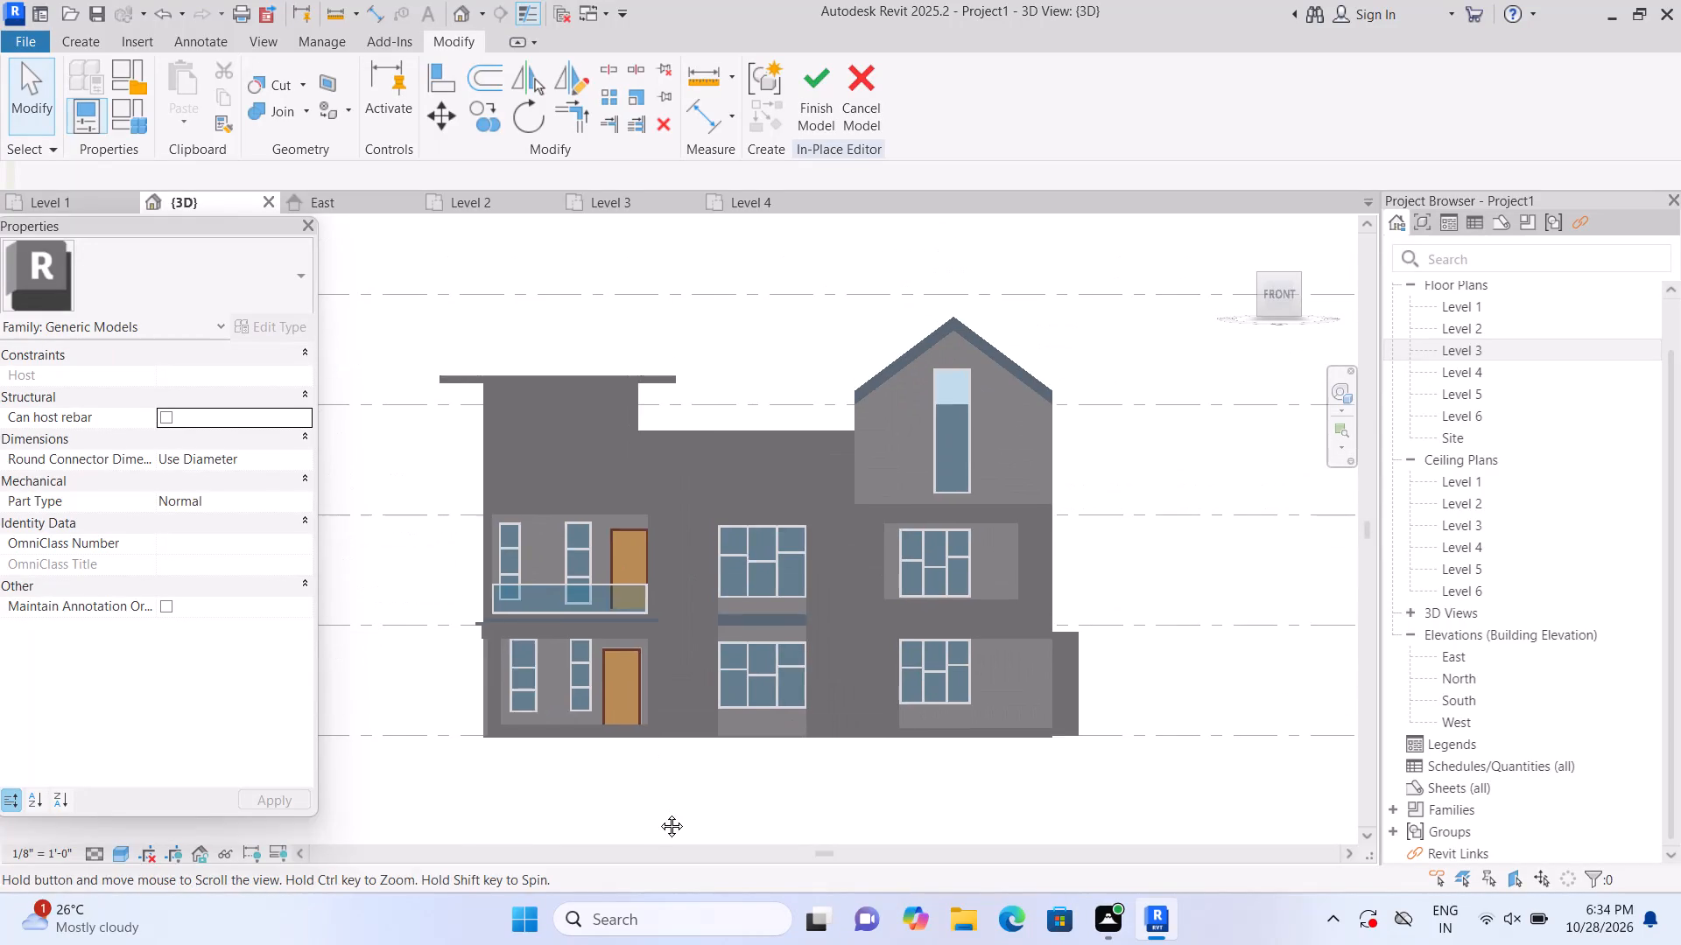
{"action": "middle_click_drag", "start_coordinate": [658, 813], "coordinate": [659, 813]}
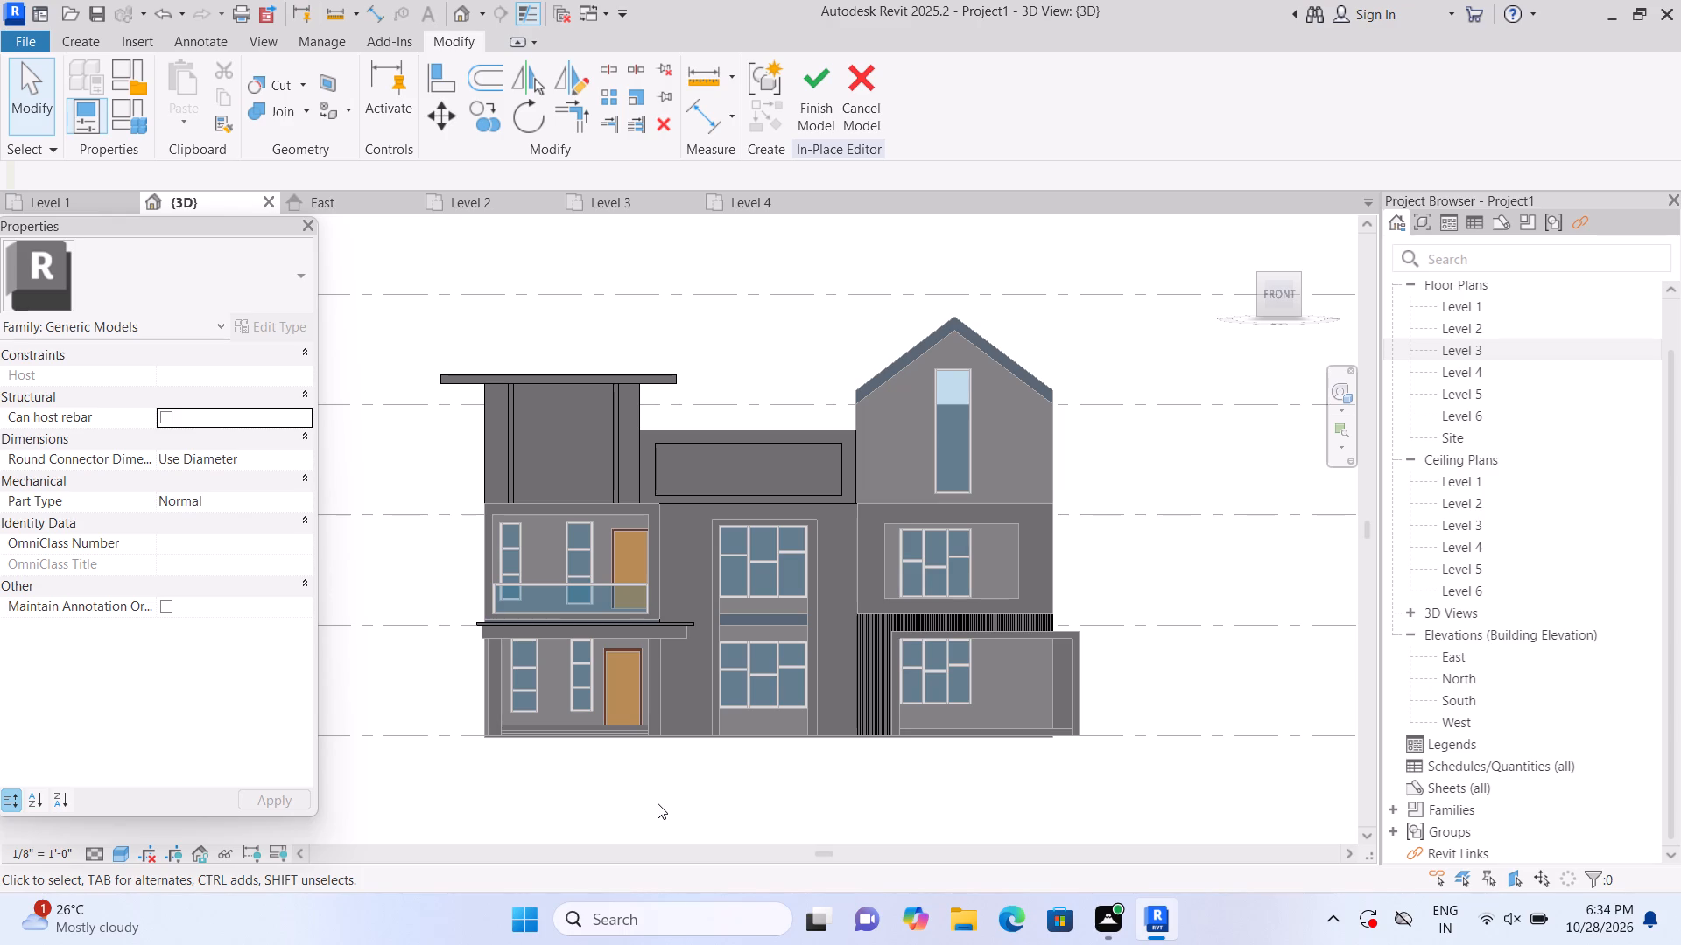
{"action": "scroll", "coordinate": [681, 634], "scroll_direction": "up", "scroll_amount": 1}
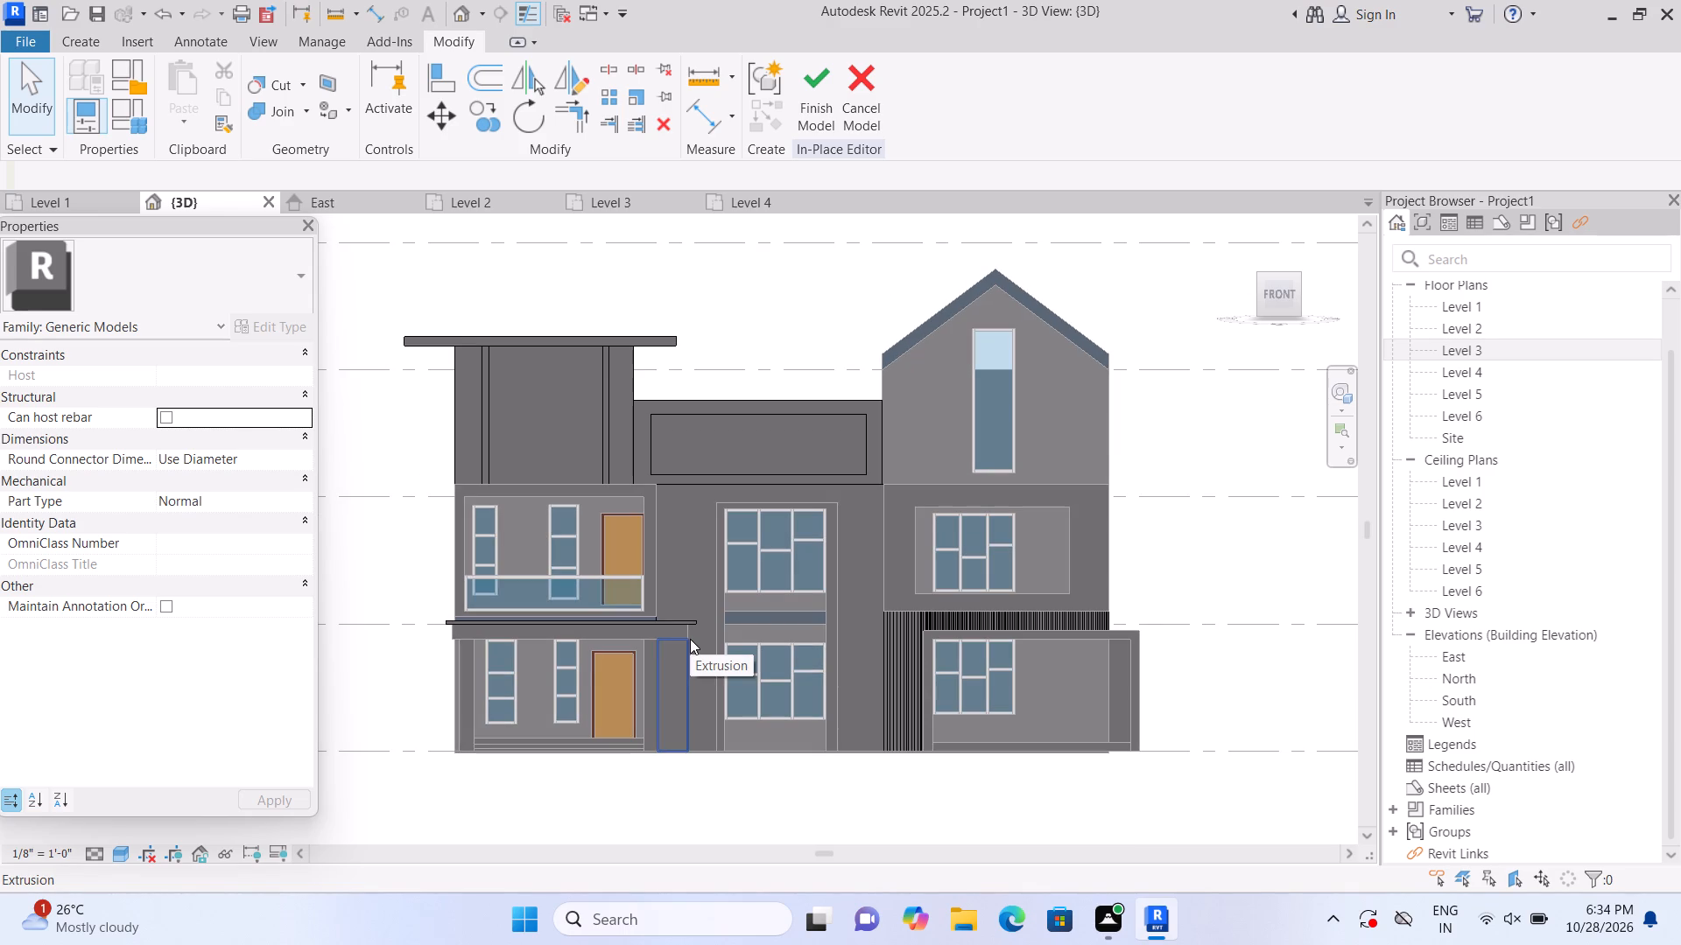
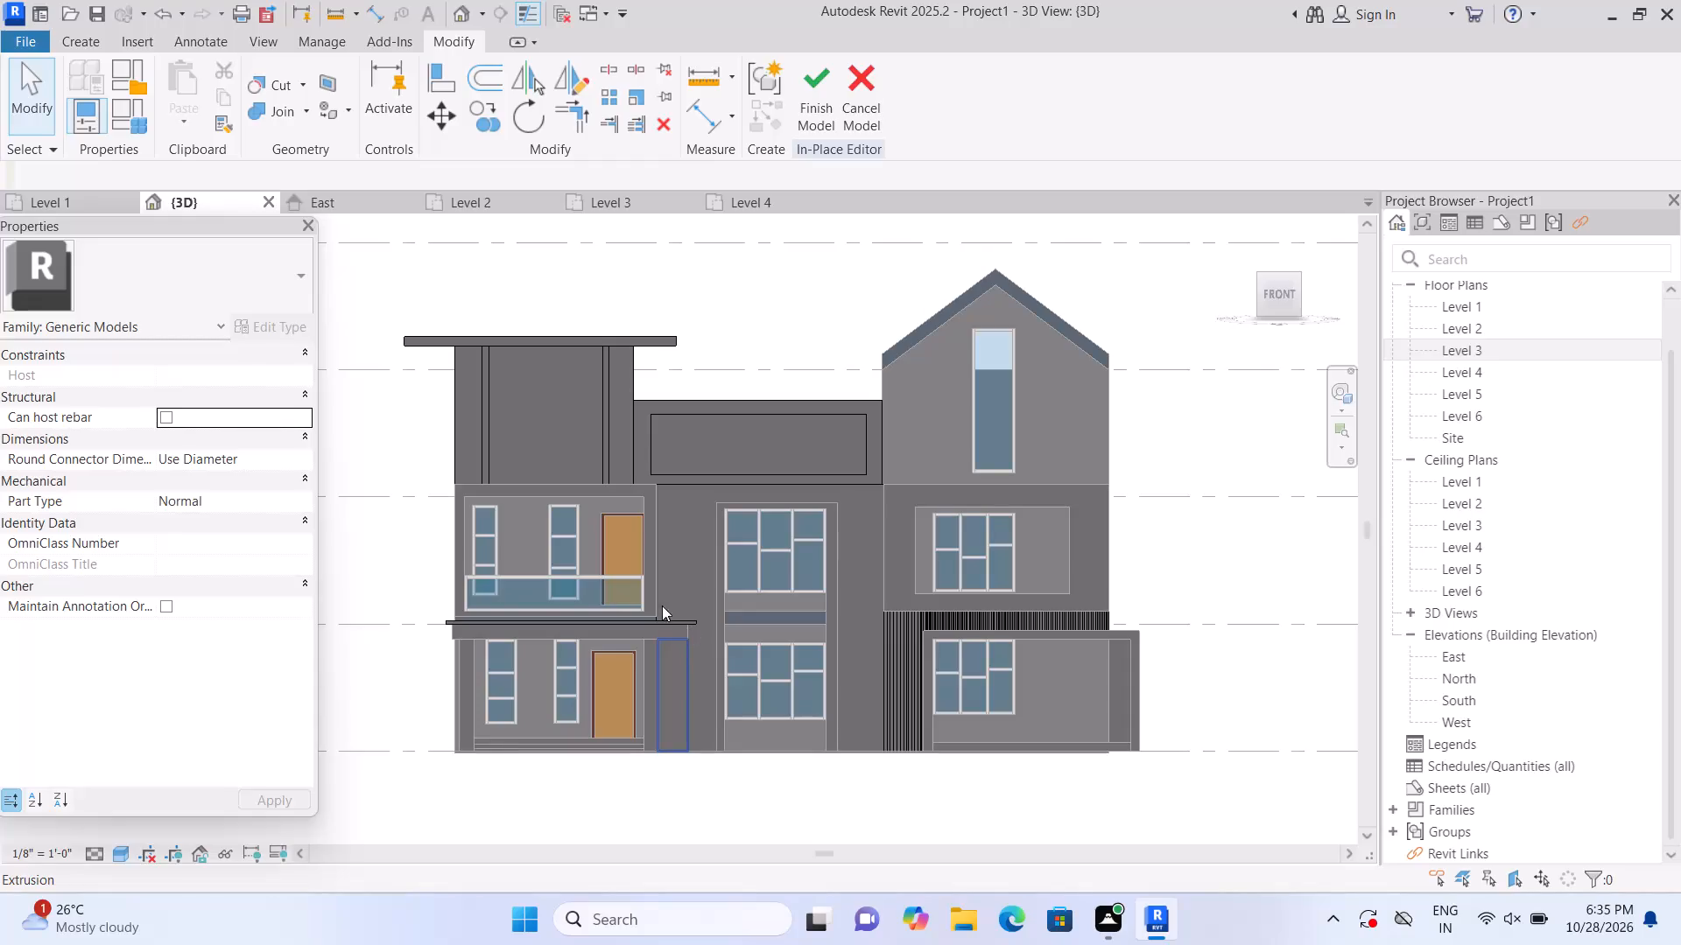
Start a void extrusion with a rectangular sketch, picking the wall face just above the central window frame as its work plane.
{"action": "left_click", "coordinate": [93, 45]}
{"action": "left_click", "coordinate": [451, 112]}
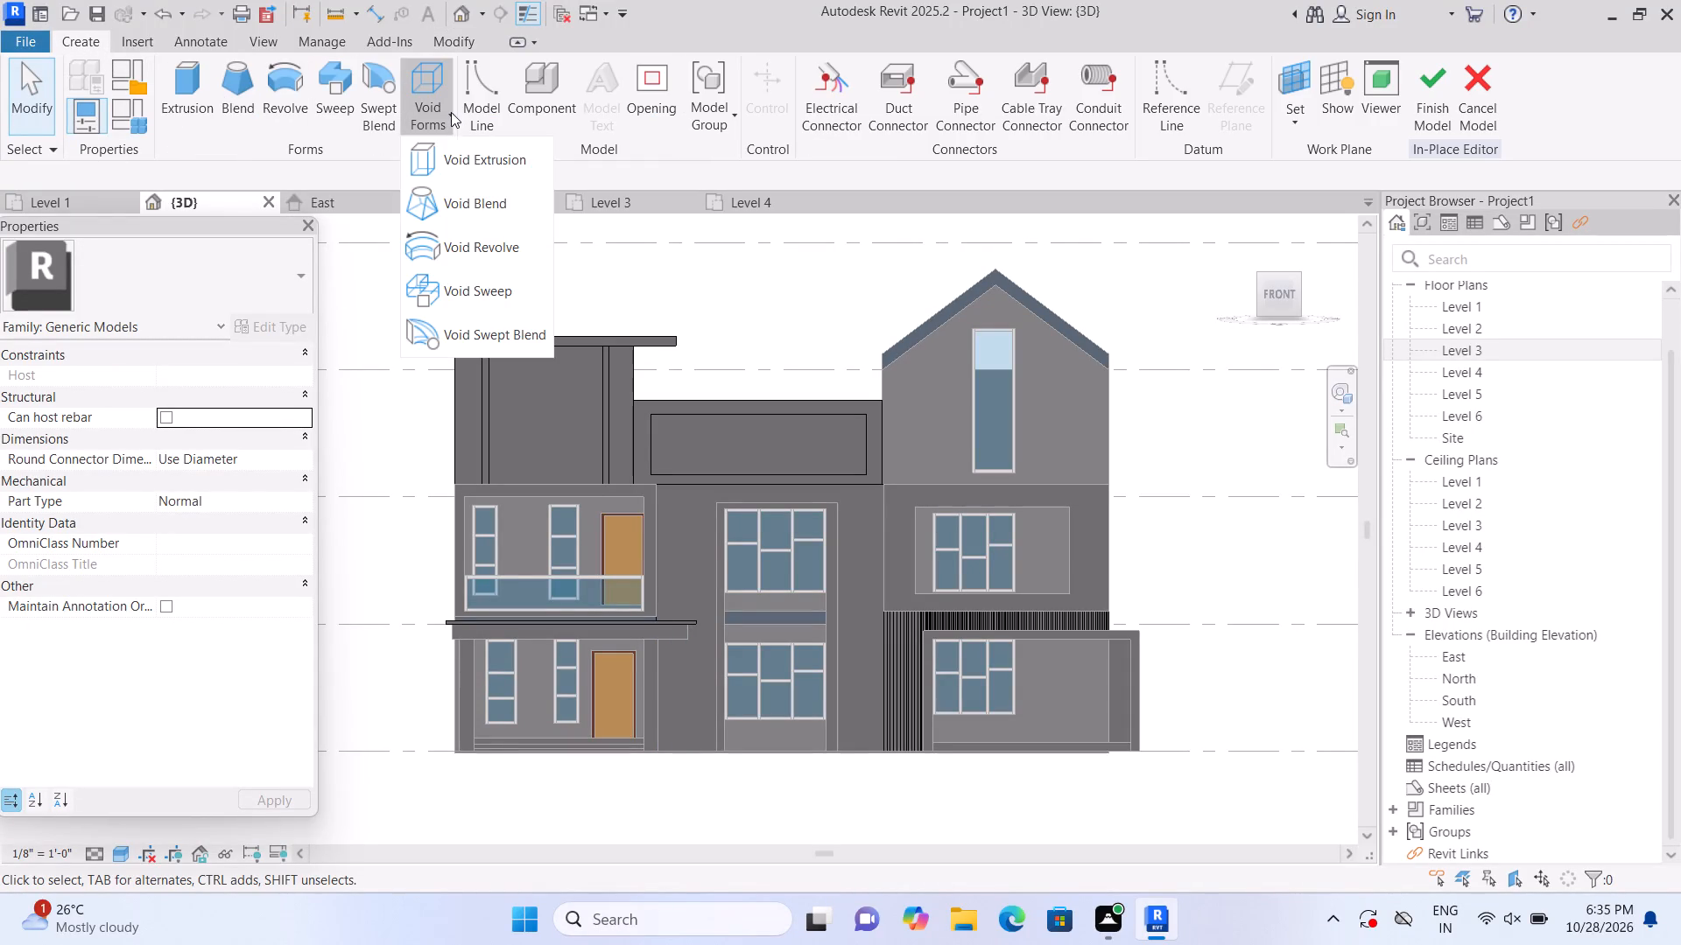
{"action": "left_click", "coordinate": [456, 156]}
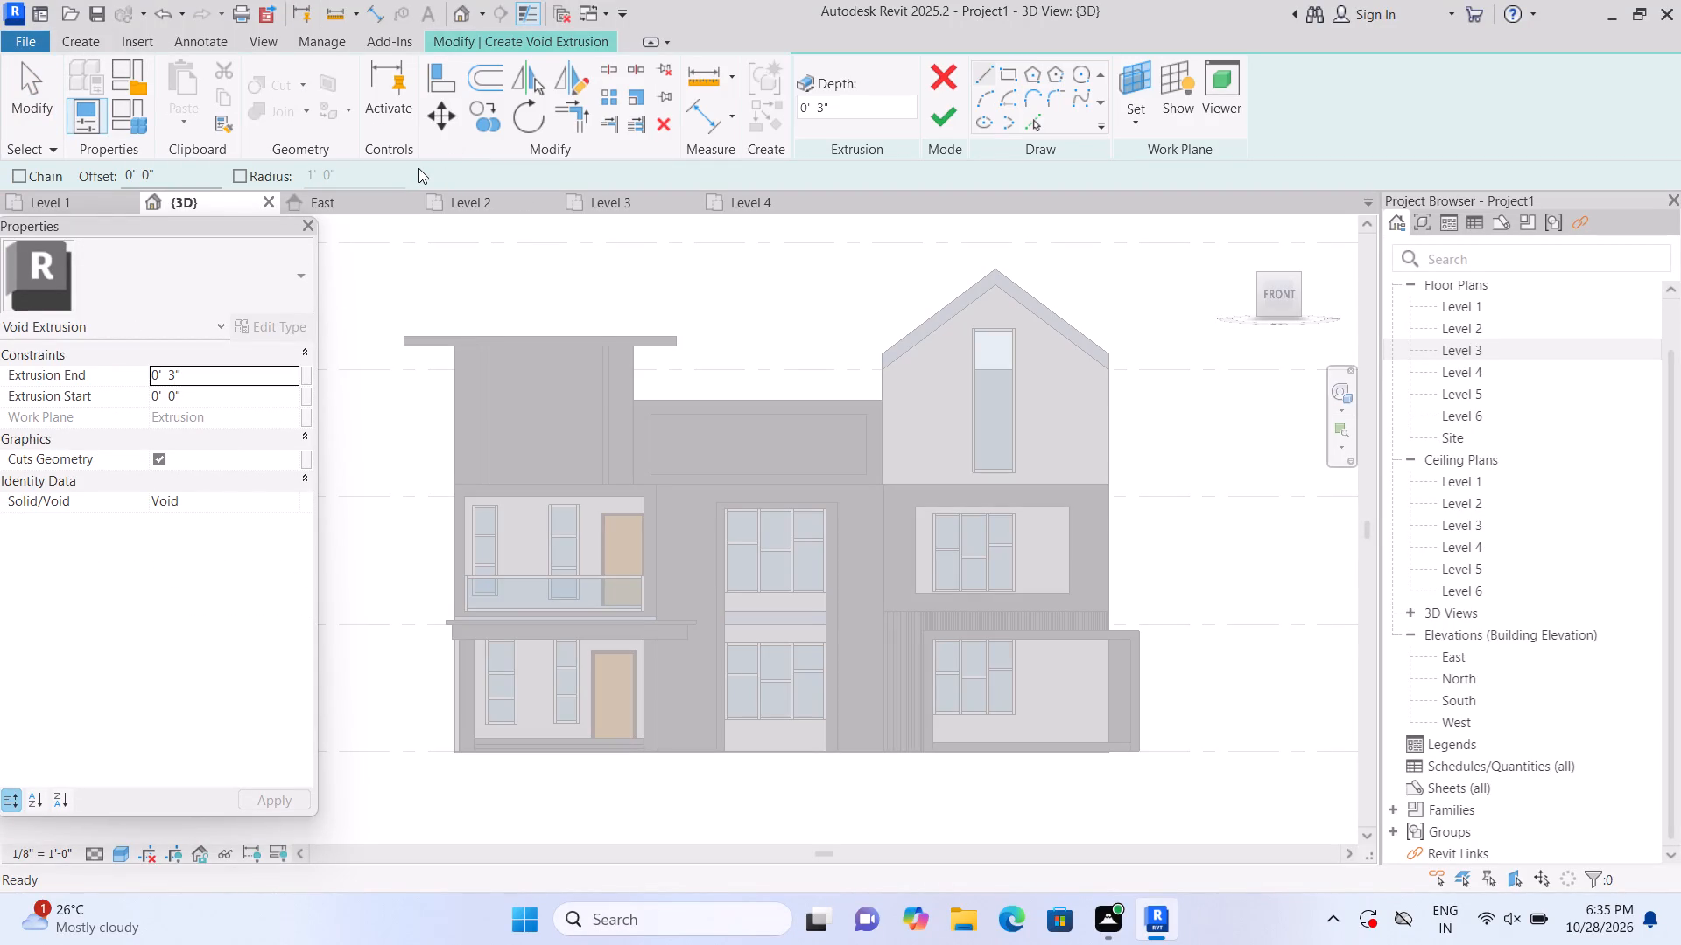
{"action": "scroll", "coordinate": [404, 167], "scroll_direction": "up", "scroll_amount": 1}
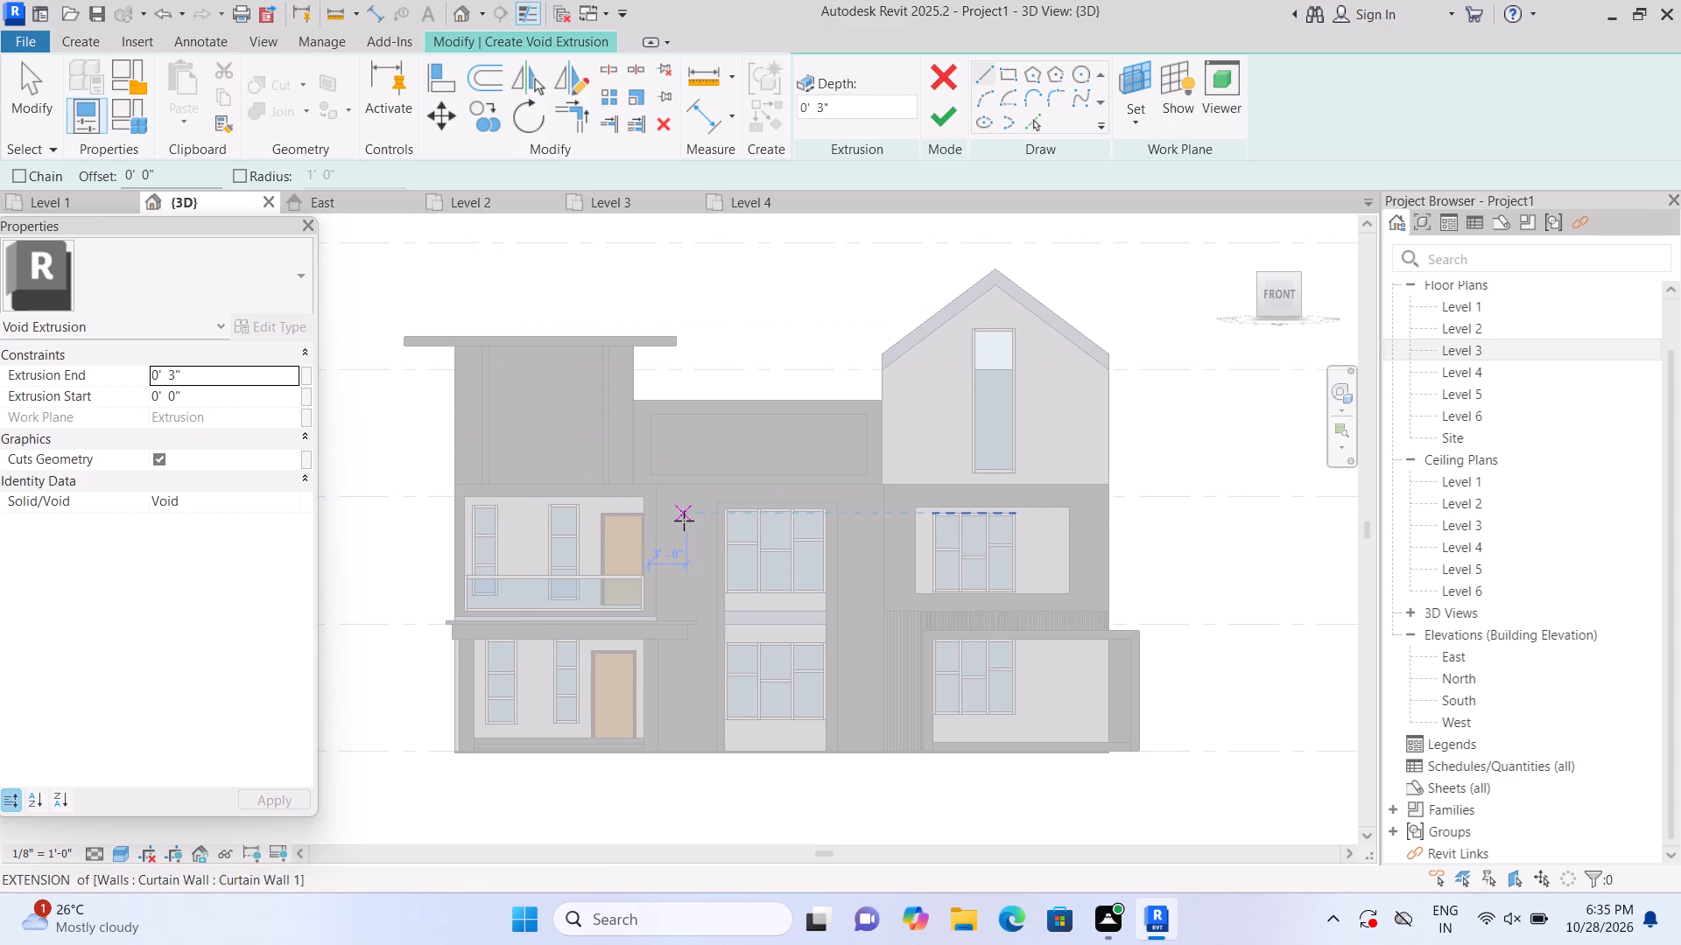
{"action": "middle_click_drag", "start_coordinate": [684, 525], "coordinate": [652, 410]}
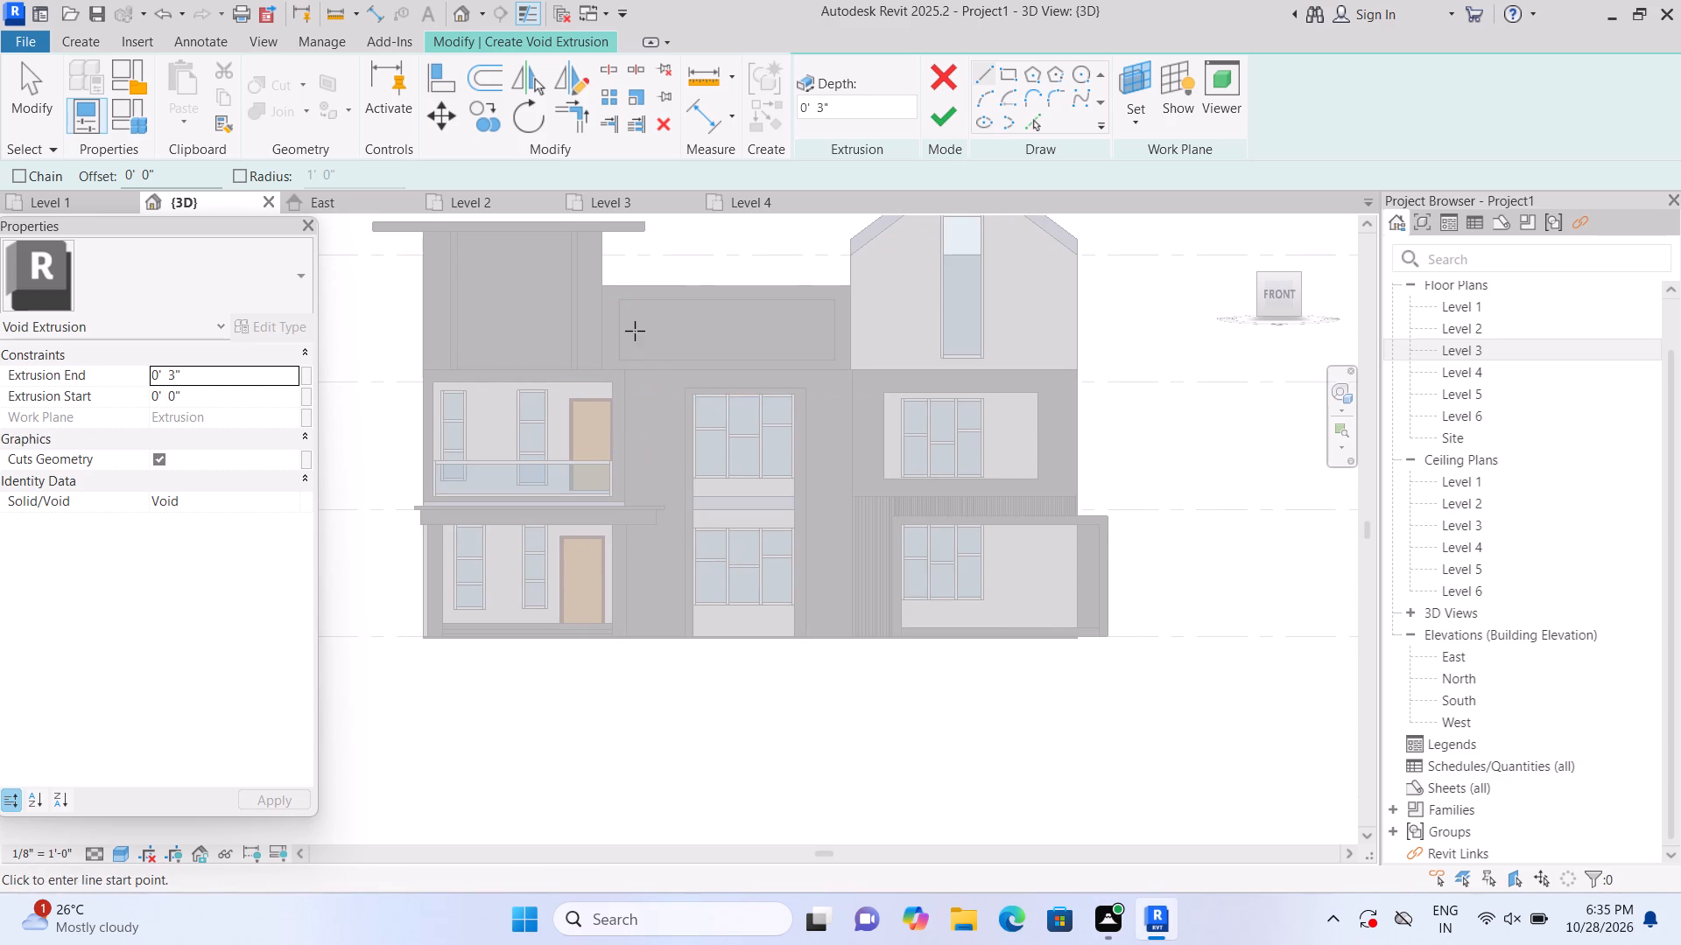
{"action": "scroll", "coordinate": [629, 314], "scroll_direction": "up", "scroll_amount": 1}
{"action": "middle_click_drag", "start_coordinate": [349, 566], "coordinate": [381, 639]}
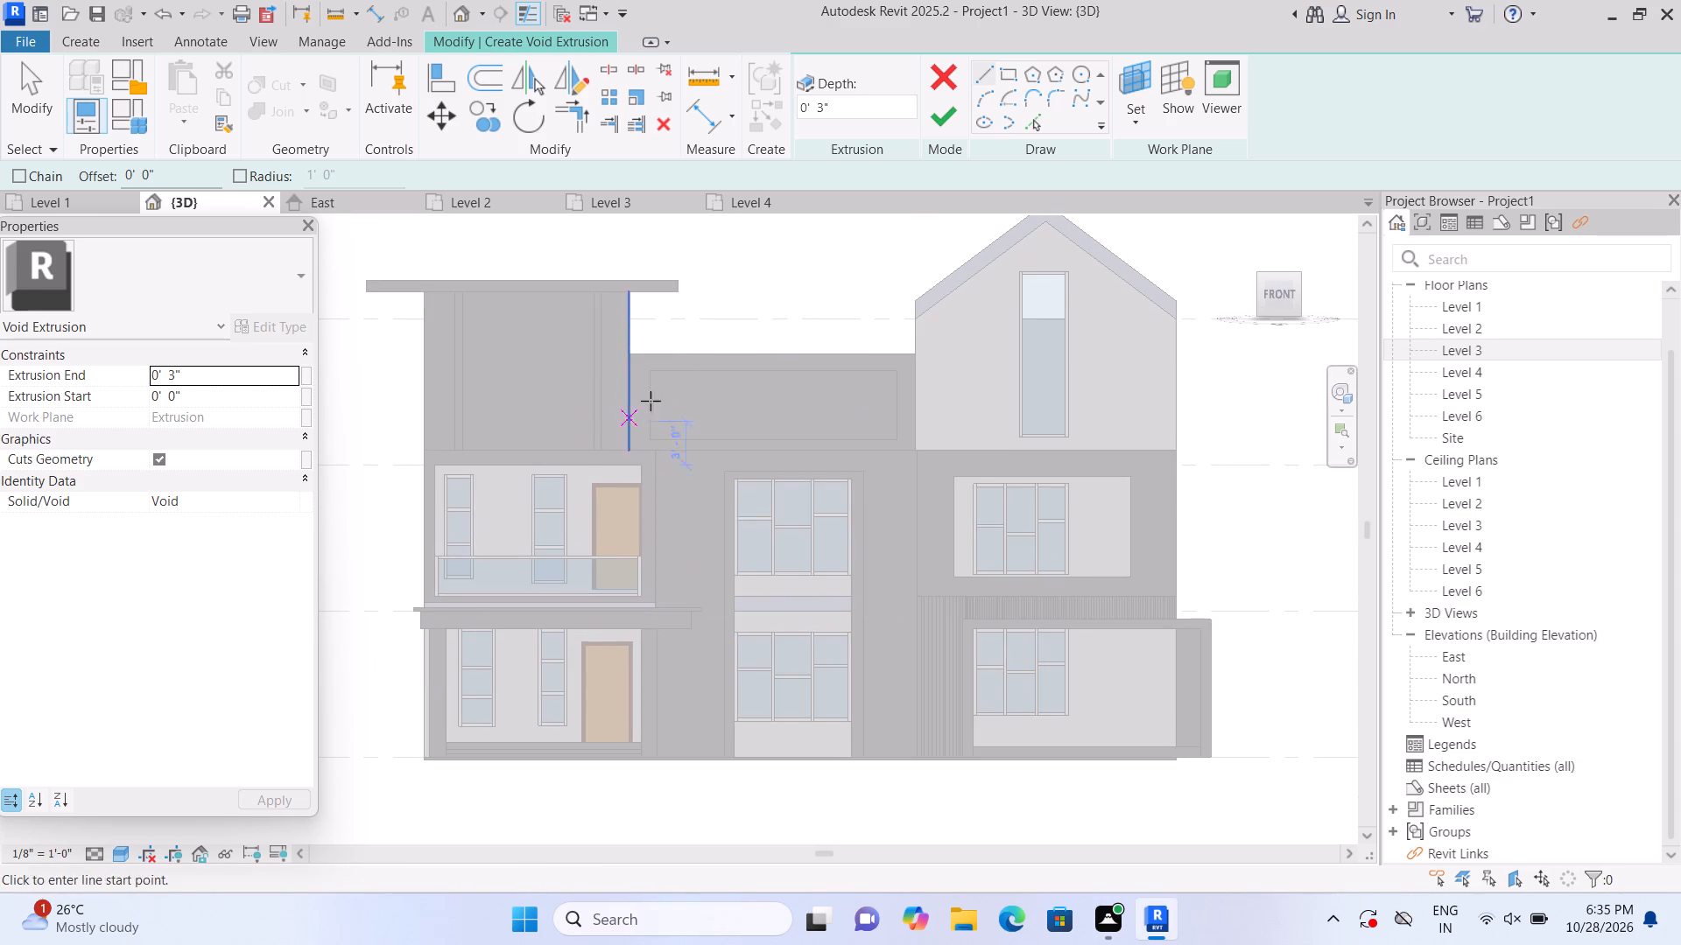
{"action": "scroll", "coordinate": [689, 484], "scroll_direction": "up", "scroll_amount": 1}
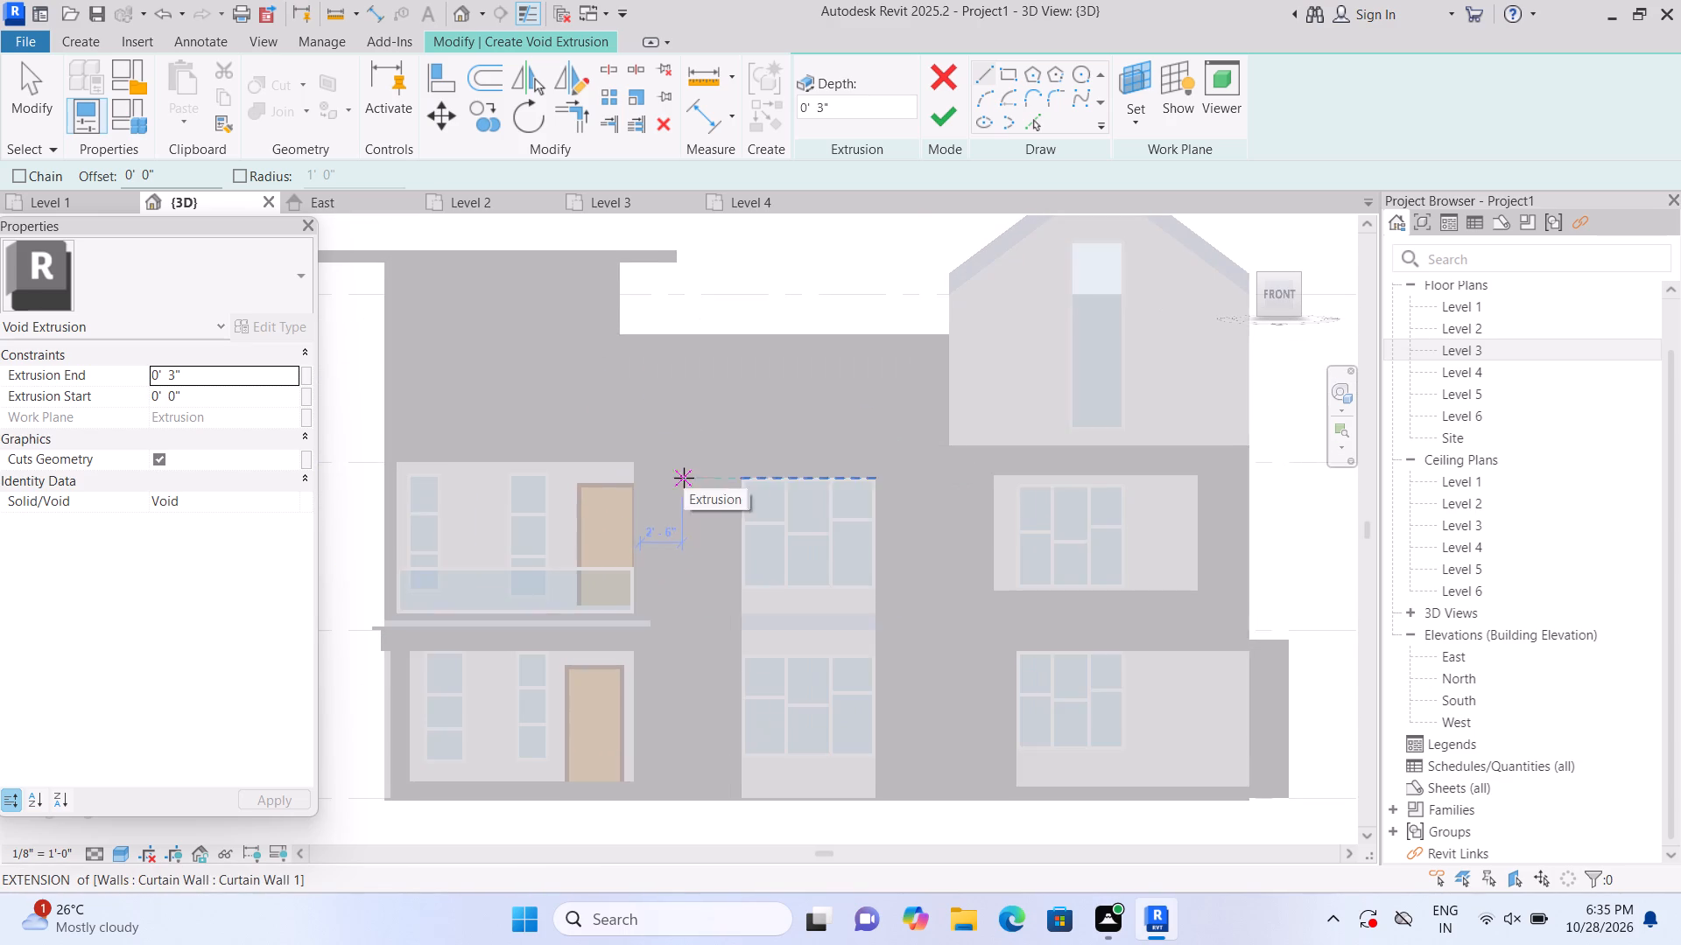
{"action": "left_click", "coordinate": [1141, 125]}
{"action": "left_click", "coordinate": [1152, 189]}
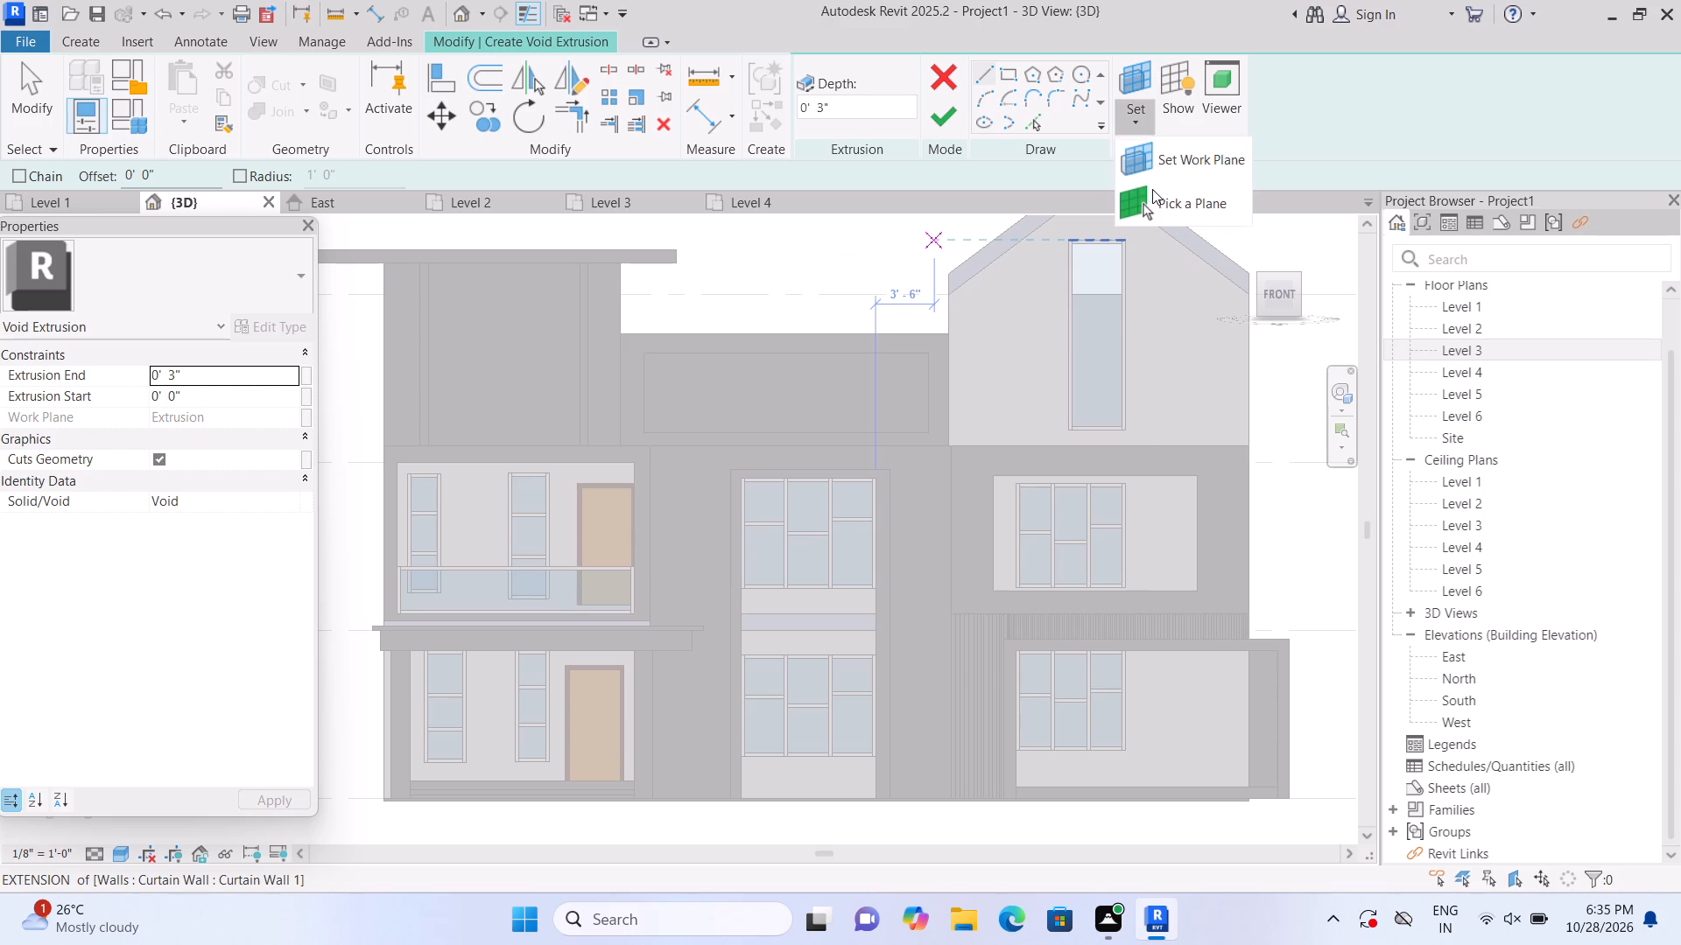
{"action": "left_click", "coordinate": [873, 458]}
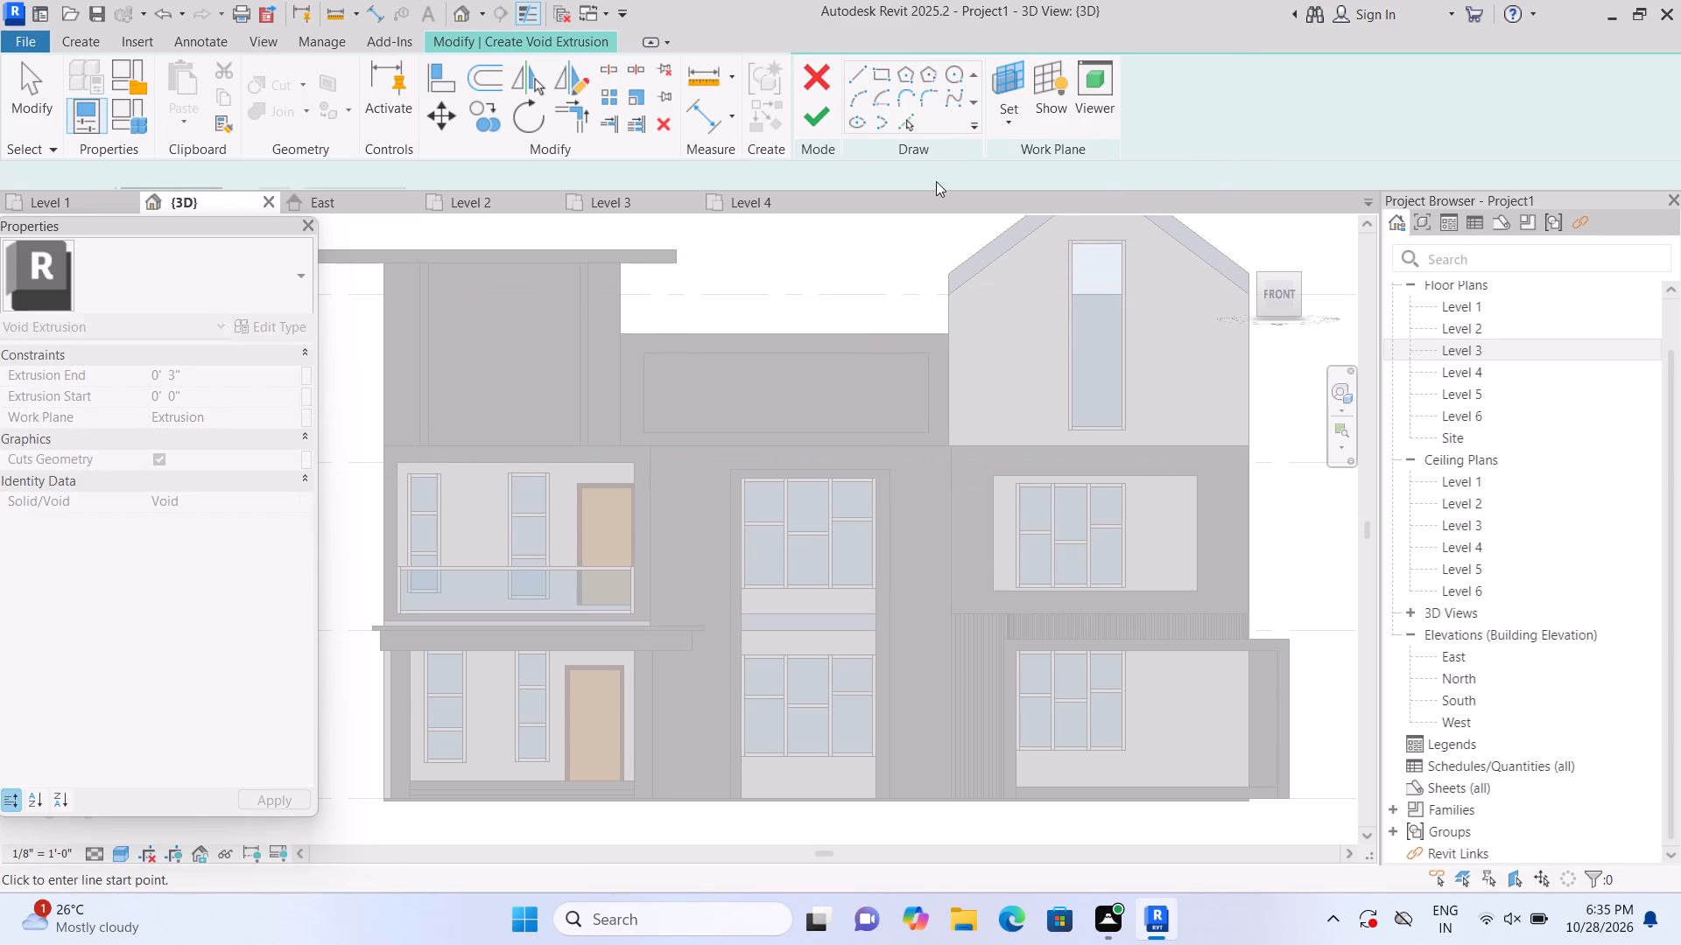
{"action": "left_click", "coordinate": [1009, 80]}
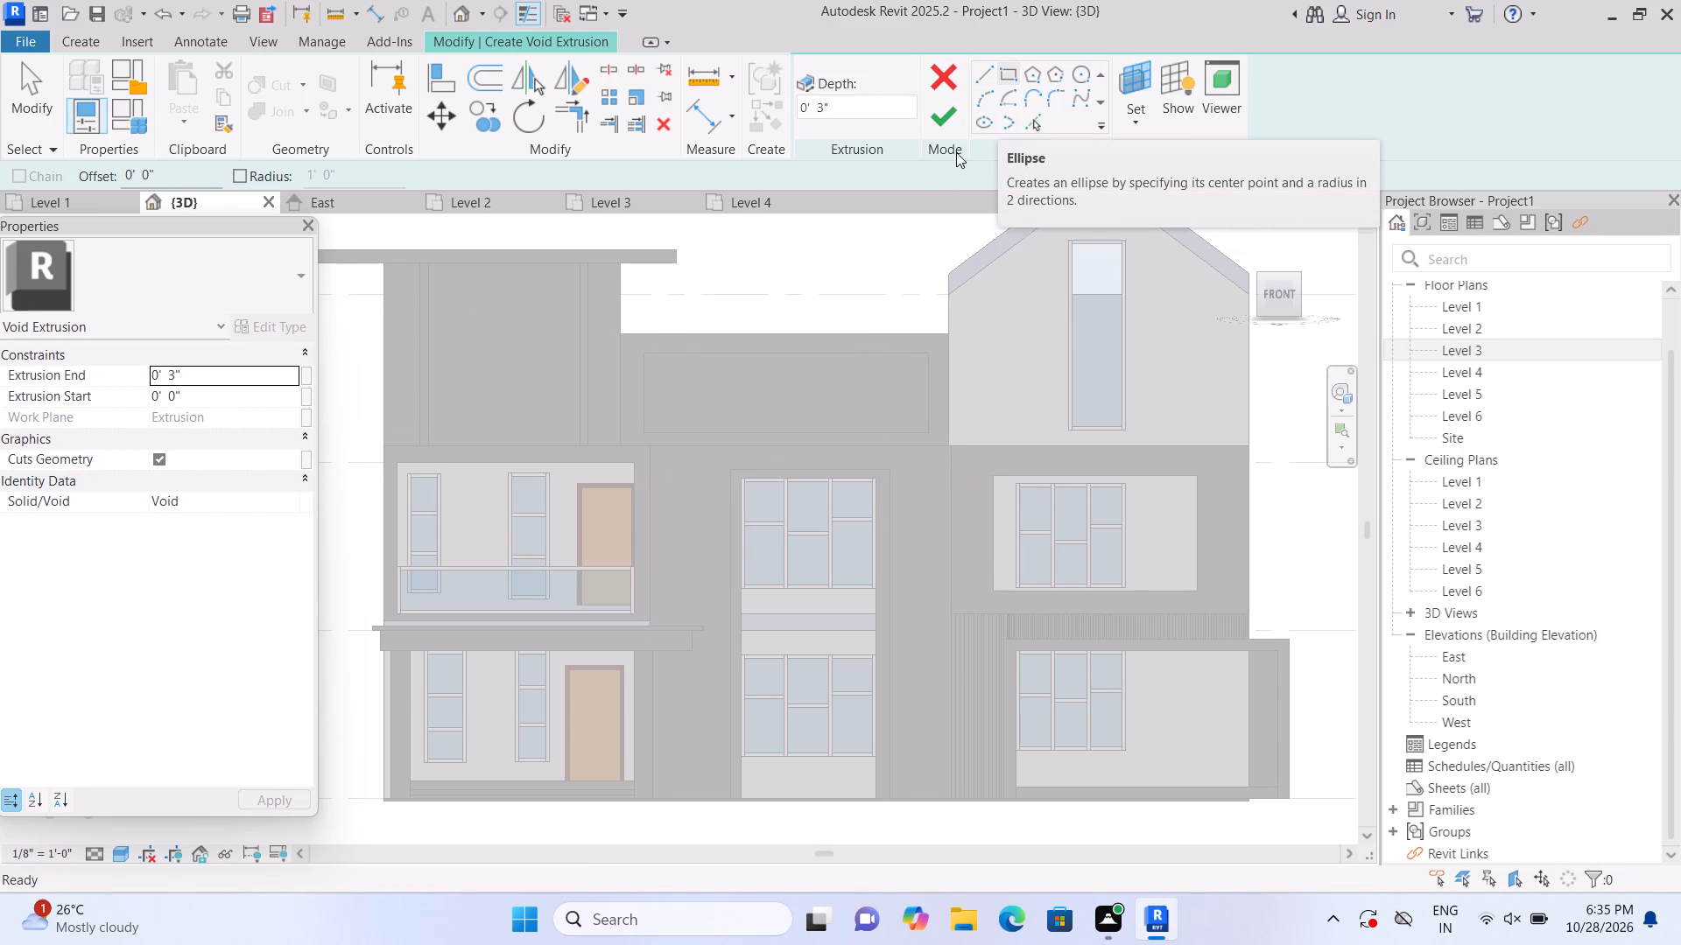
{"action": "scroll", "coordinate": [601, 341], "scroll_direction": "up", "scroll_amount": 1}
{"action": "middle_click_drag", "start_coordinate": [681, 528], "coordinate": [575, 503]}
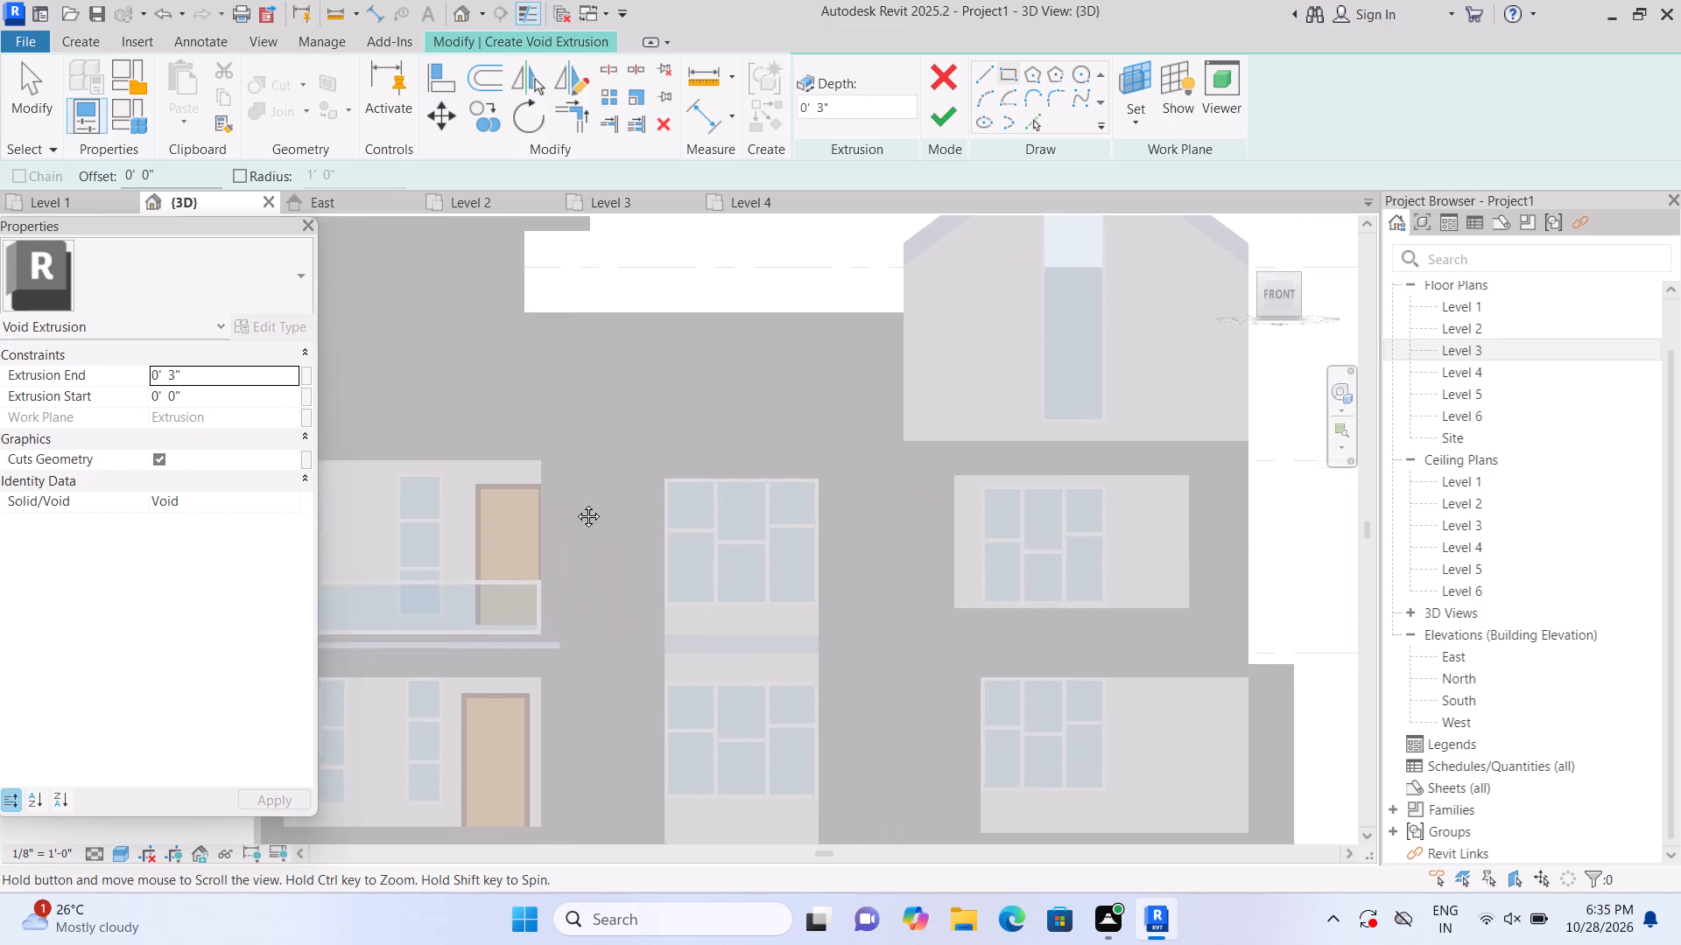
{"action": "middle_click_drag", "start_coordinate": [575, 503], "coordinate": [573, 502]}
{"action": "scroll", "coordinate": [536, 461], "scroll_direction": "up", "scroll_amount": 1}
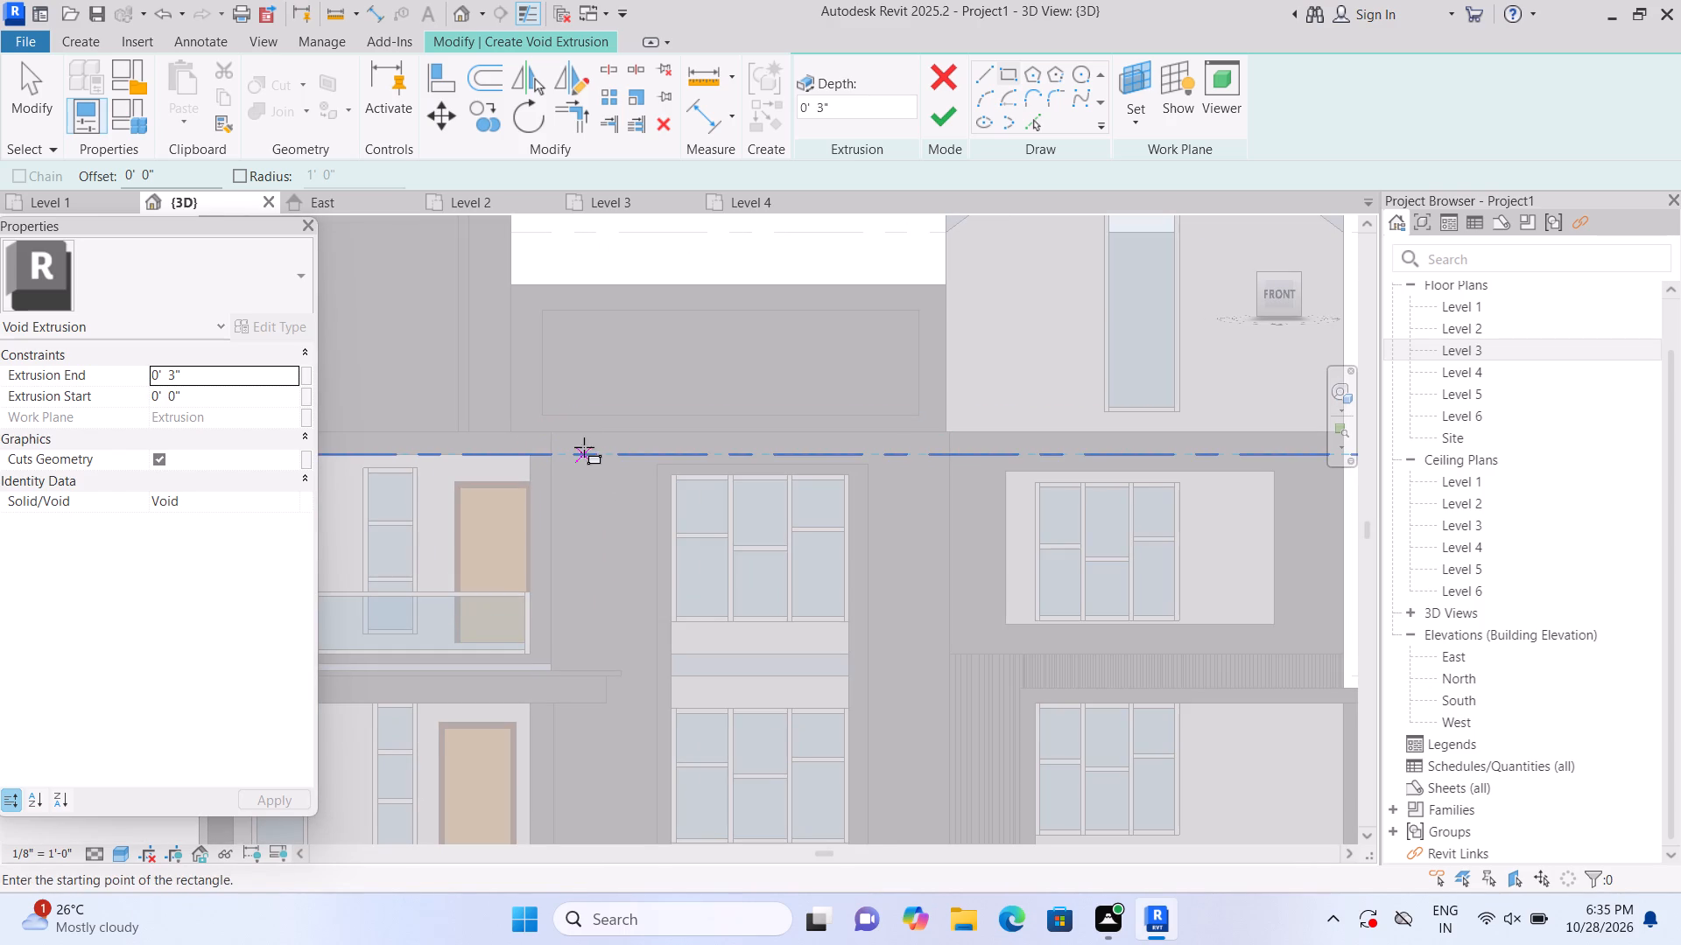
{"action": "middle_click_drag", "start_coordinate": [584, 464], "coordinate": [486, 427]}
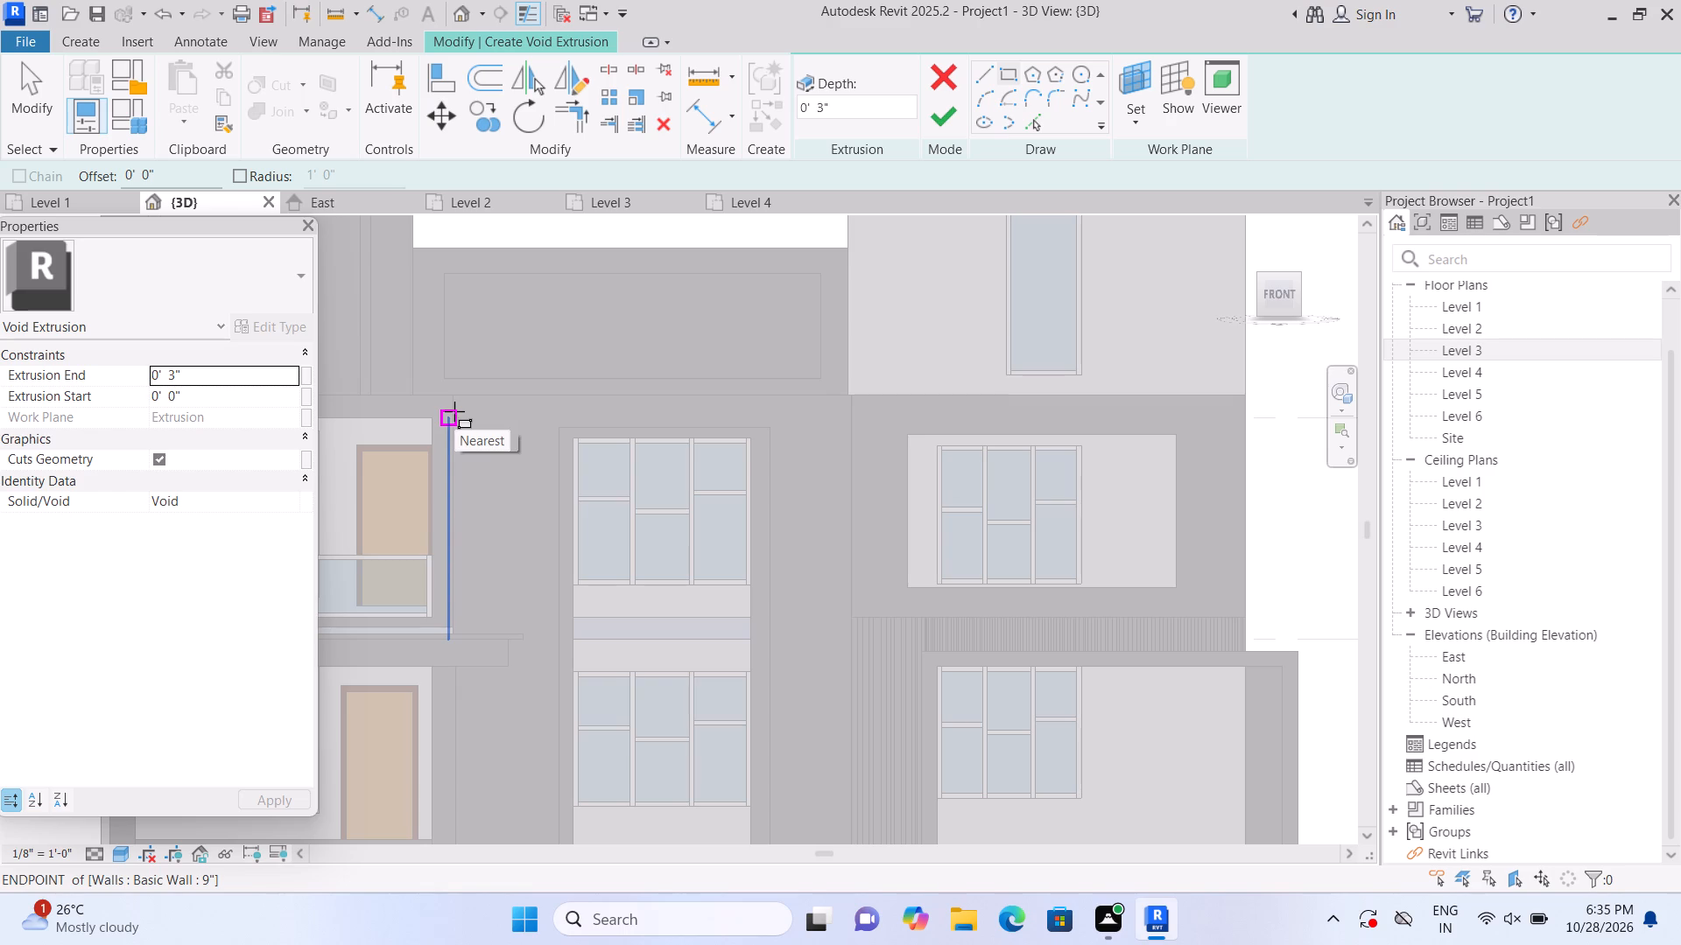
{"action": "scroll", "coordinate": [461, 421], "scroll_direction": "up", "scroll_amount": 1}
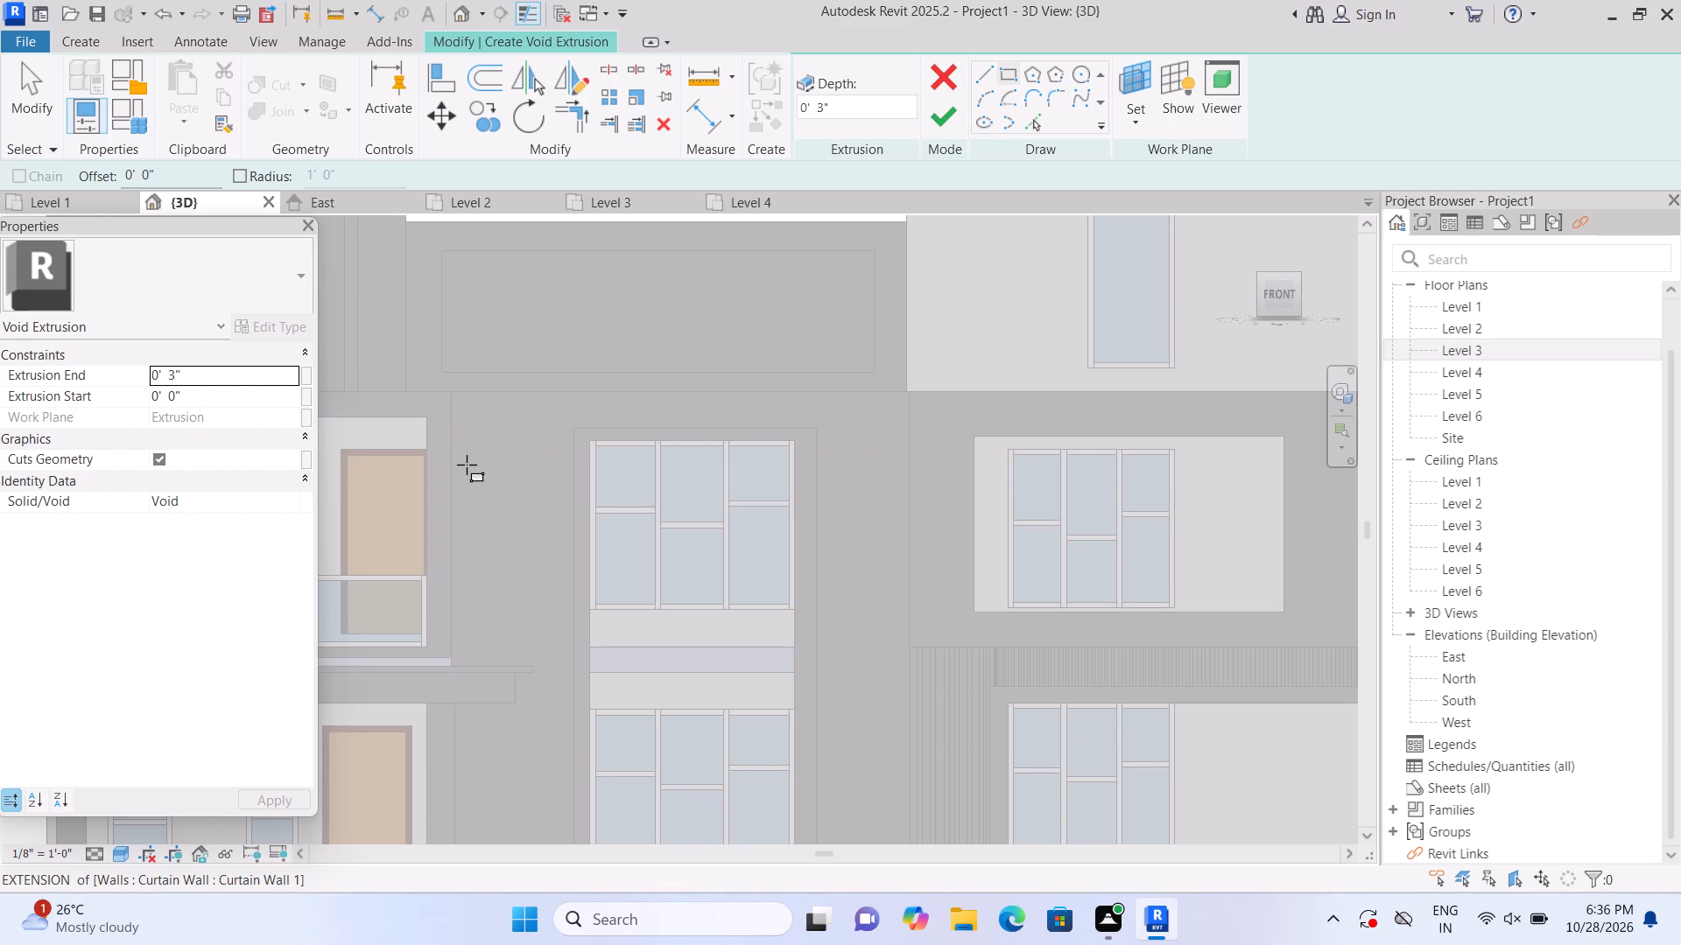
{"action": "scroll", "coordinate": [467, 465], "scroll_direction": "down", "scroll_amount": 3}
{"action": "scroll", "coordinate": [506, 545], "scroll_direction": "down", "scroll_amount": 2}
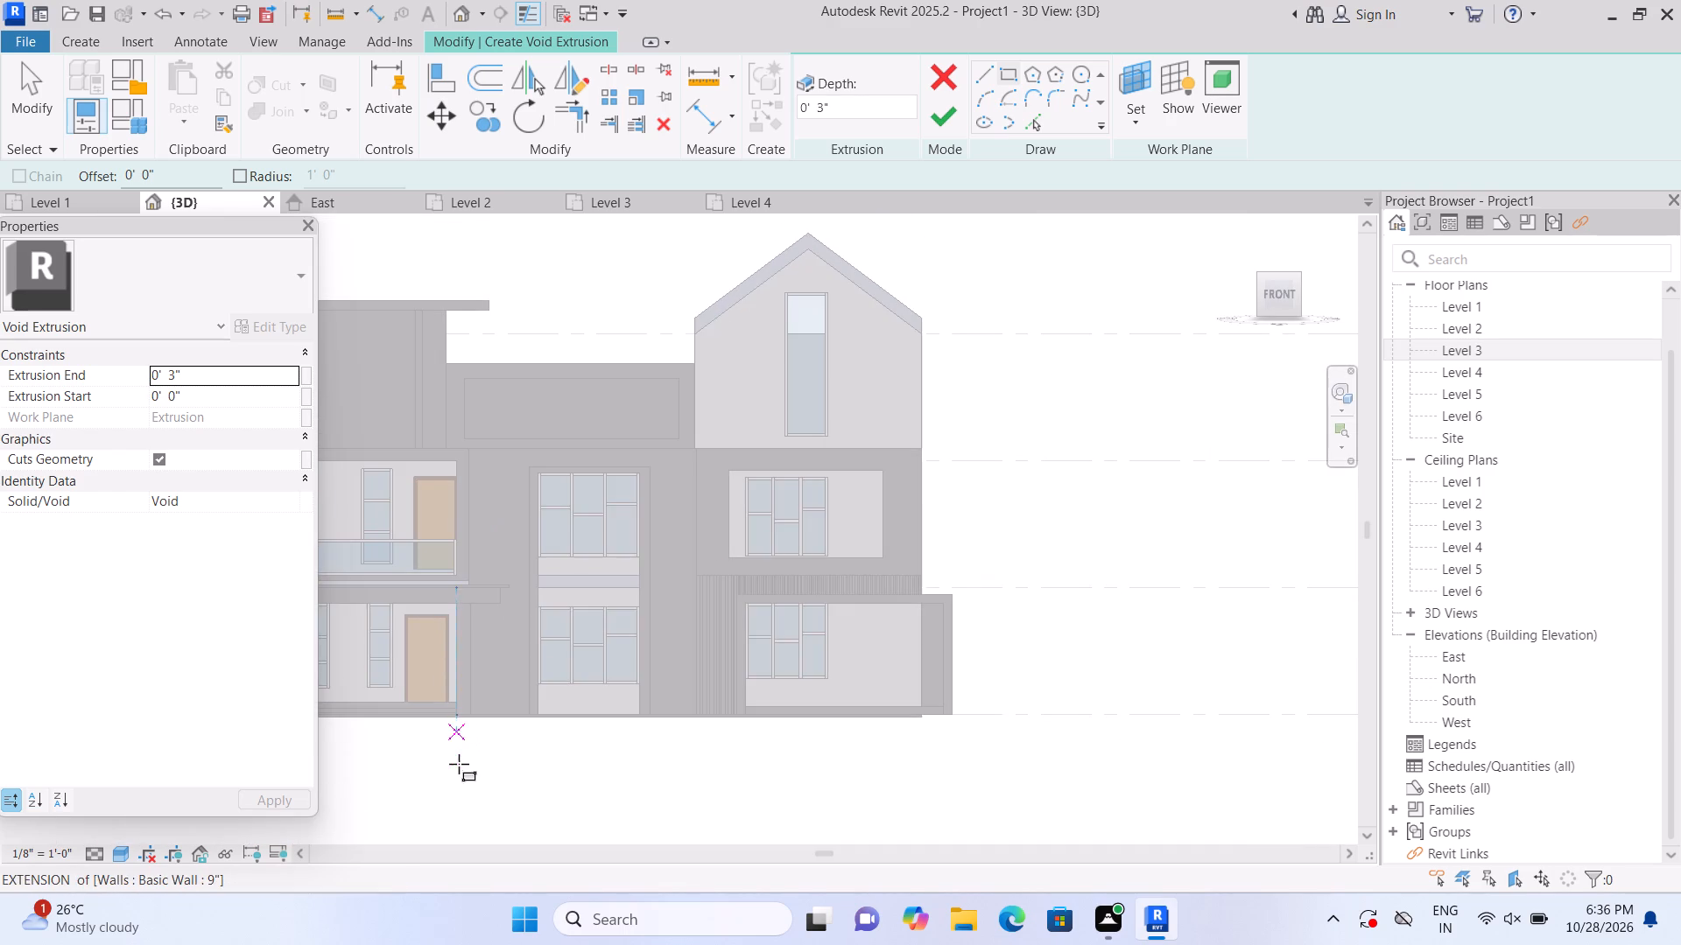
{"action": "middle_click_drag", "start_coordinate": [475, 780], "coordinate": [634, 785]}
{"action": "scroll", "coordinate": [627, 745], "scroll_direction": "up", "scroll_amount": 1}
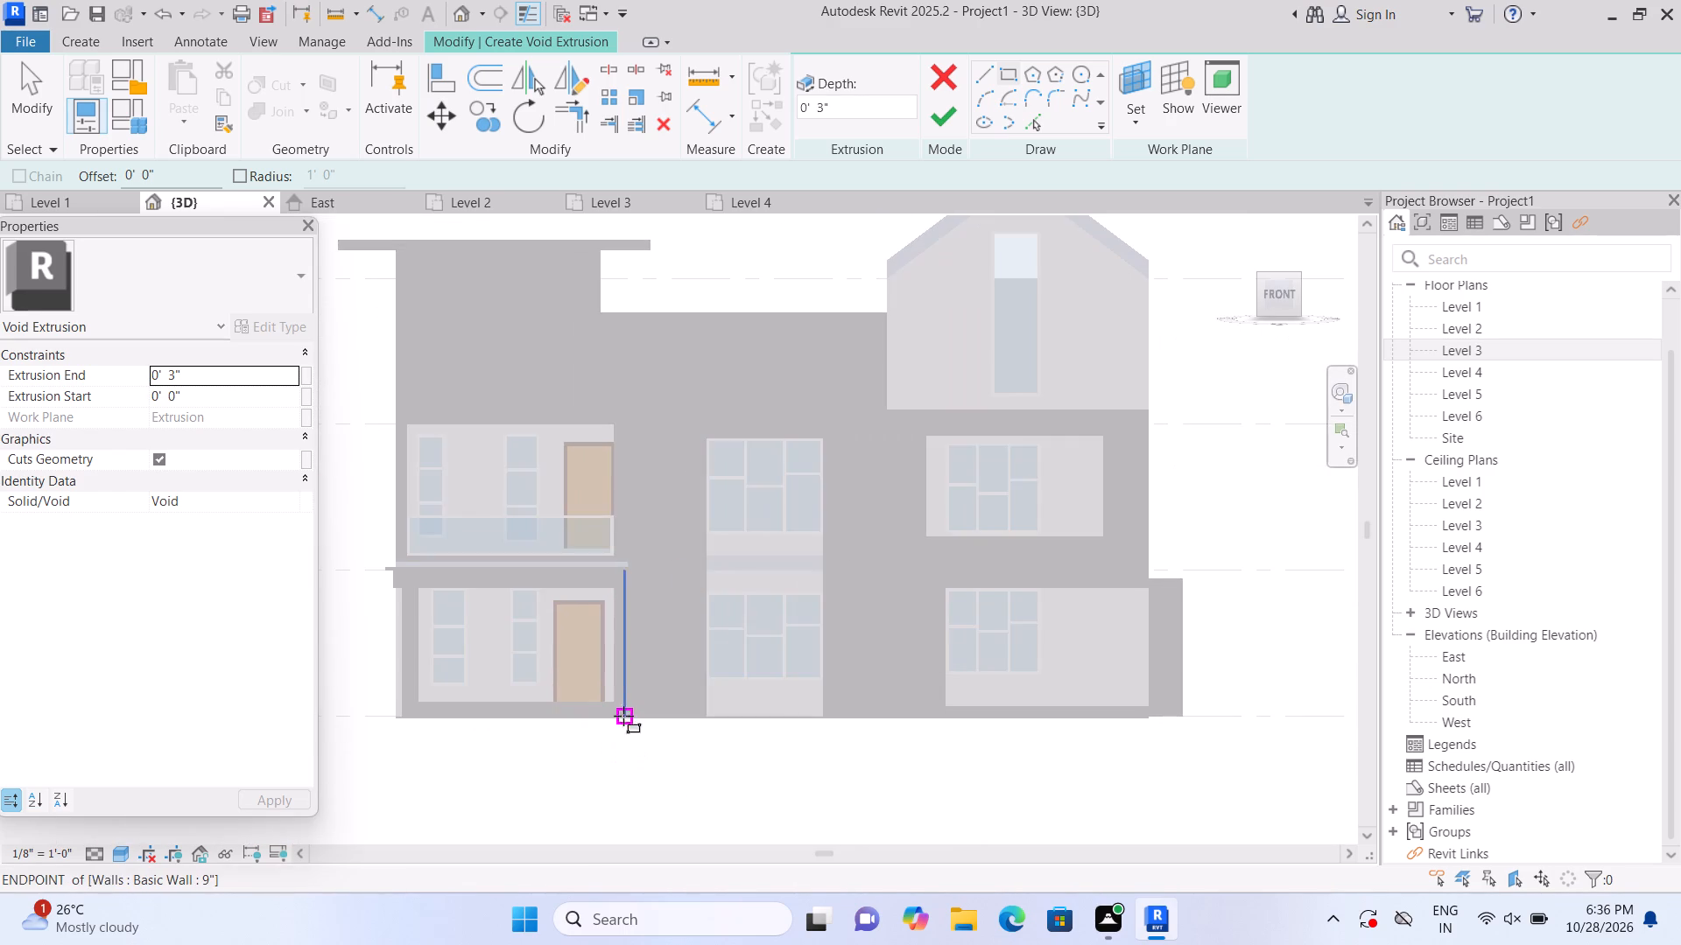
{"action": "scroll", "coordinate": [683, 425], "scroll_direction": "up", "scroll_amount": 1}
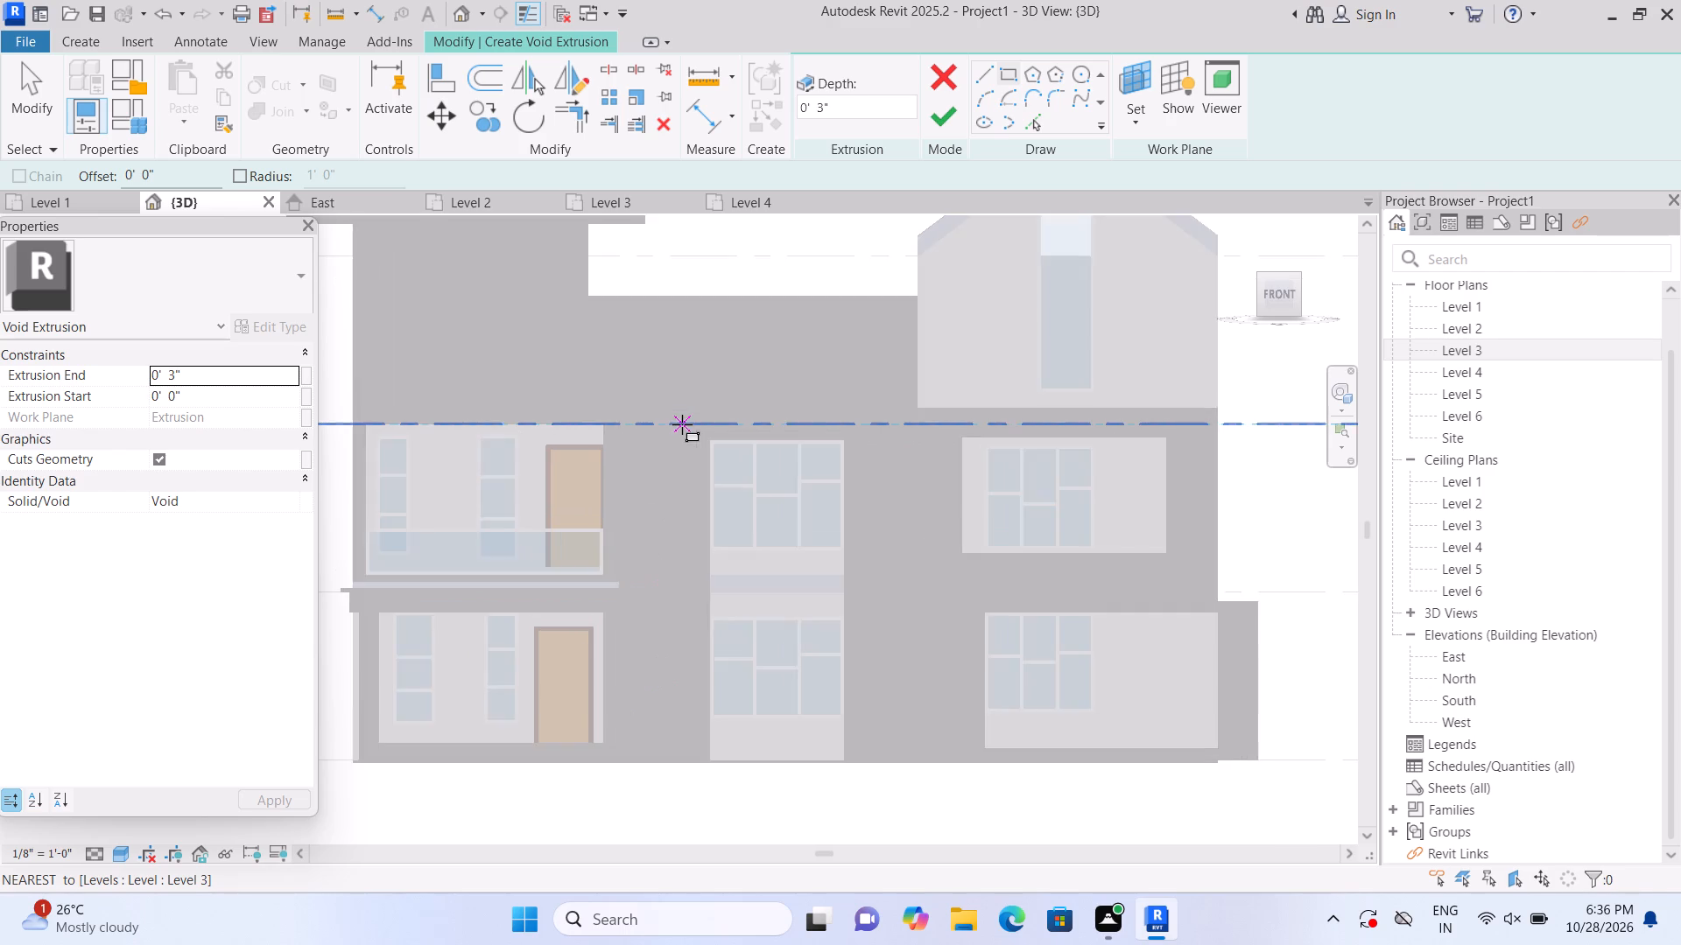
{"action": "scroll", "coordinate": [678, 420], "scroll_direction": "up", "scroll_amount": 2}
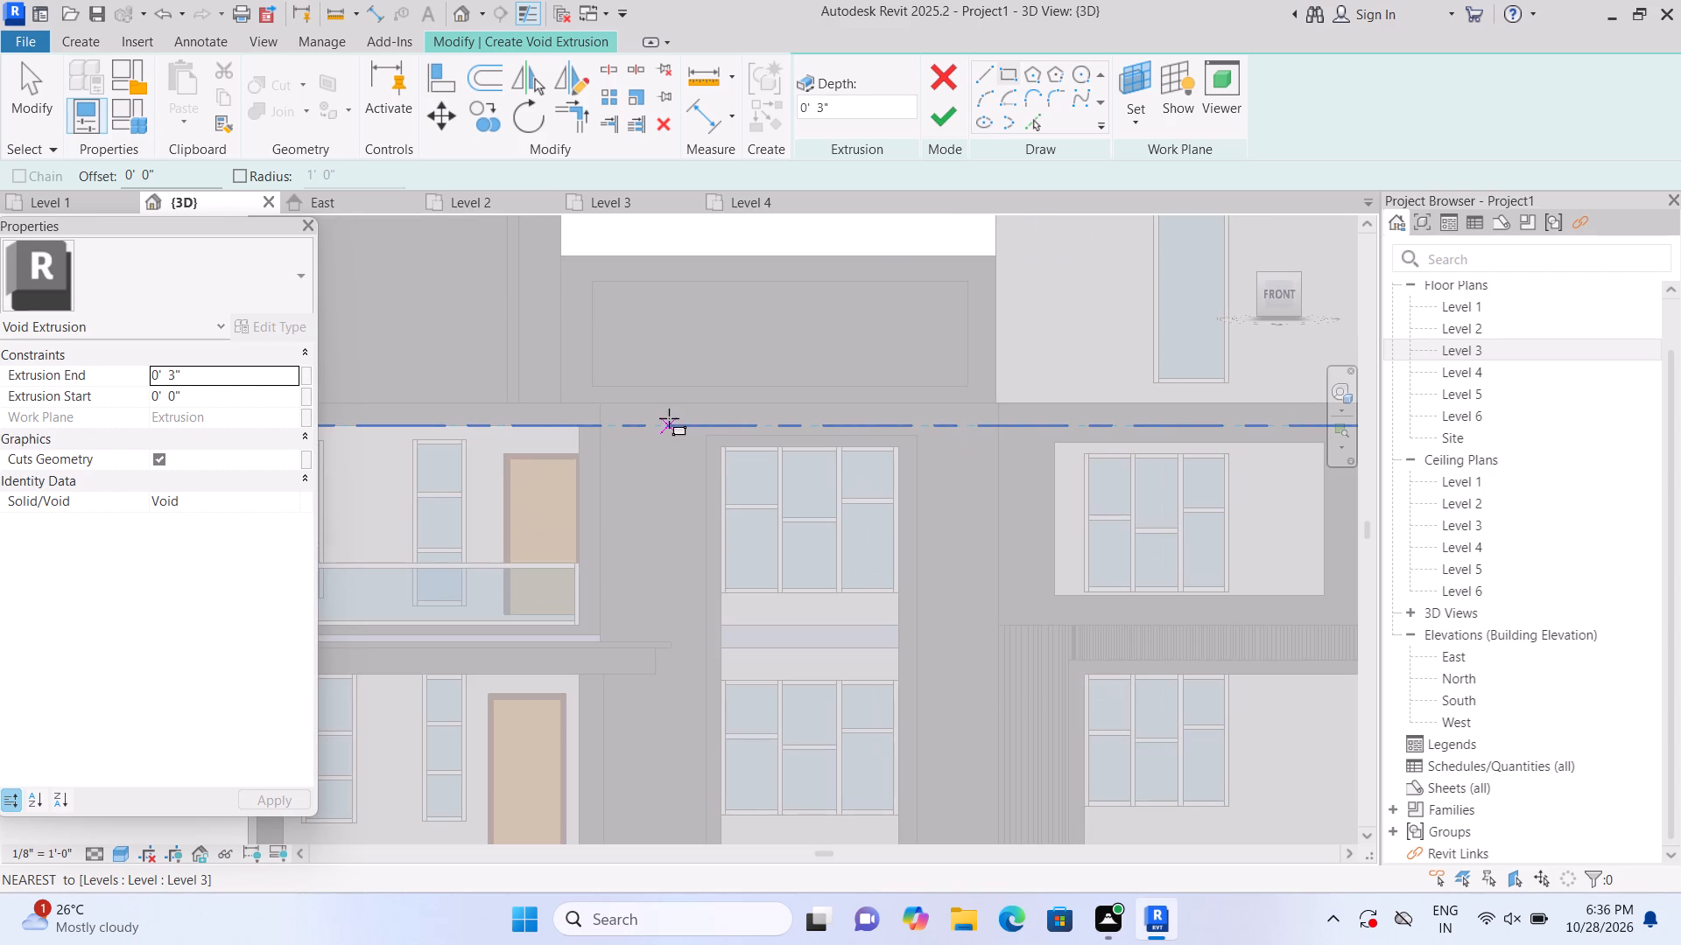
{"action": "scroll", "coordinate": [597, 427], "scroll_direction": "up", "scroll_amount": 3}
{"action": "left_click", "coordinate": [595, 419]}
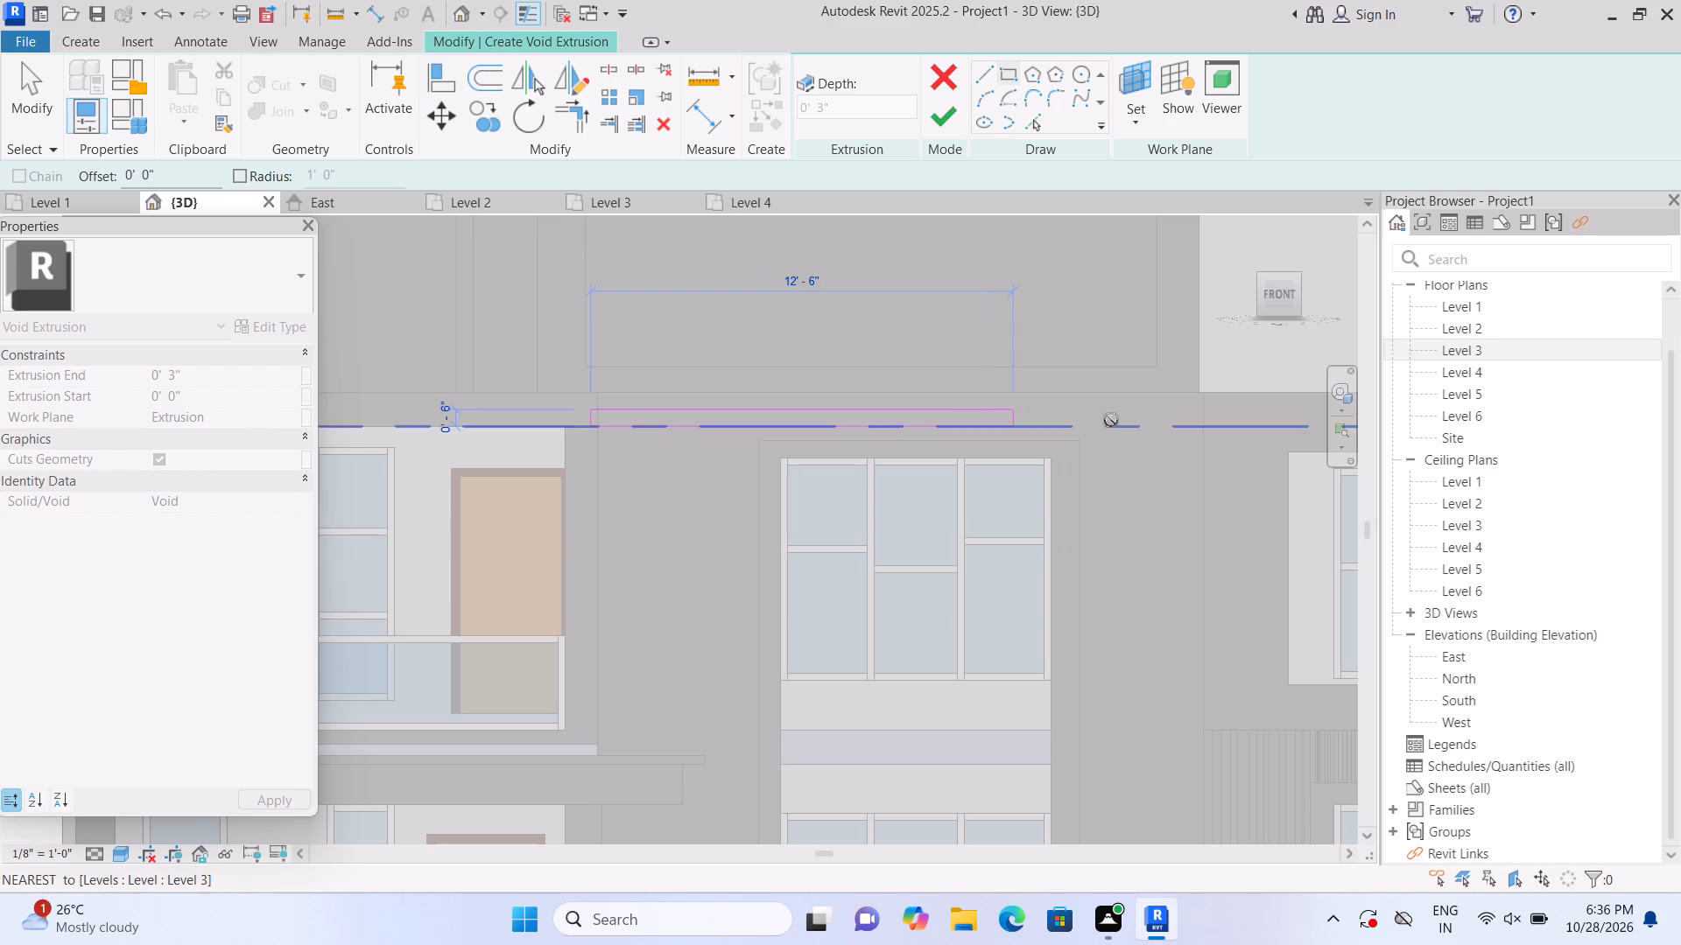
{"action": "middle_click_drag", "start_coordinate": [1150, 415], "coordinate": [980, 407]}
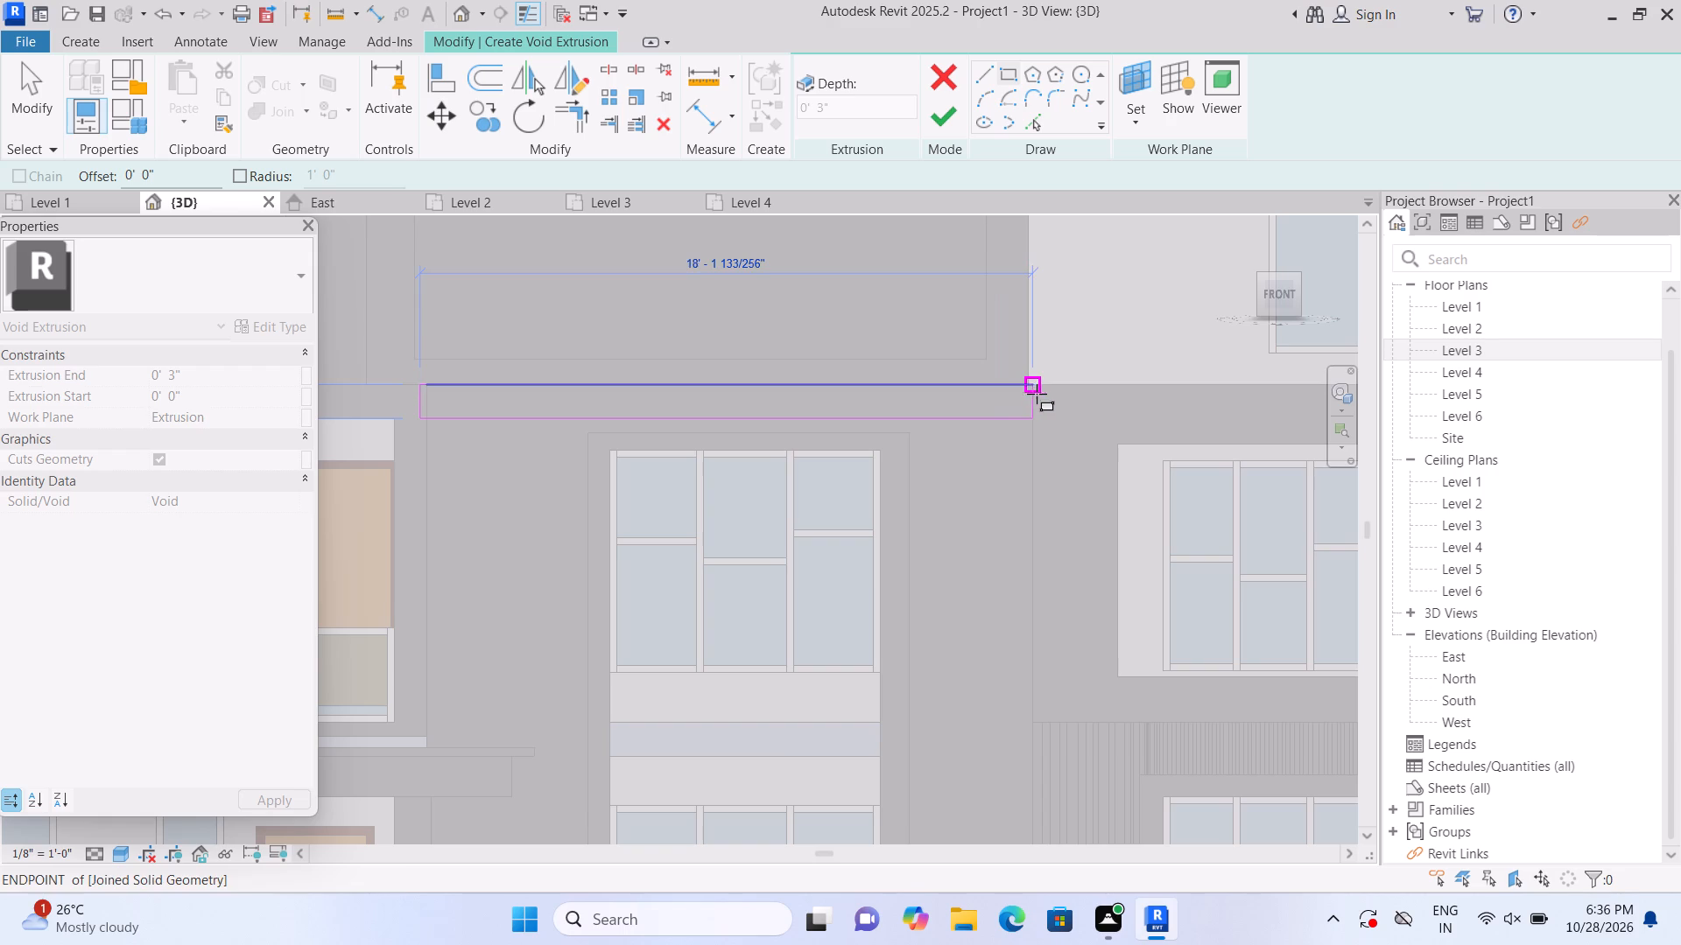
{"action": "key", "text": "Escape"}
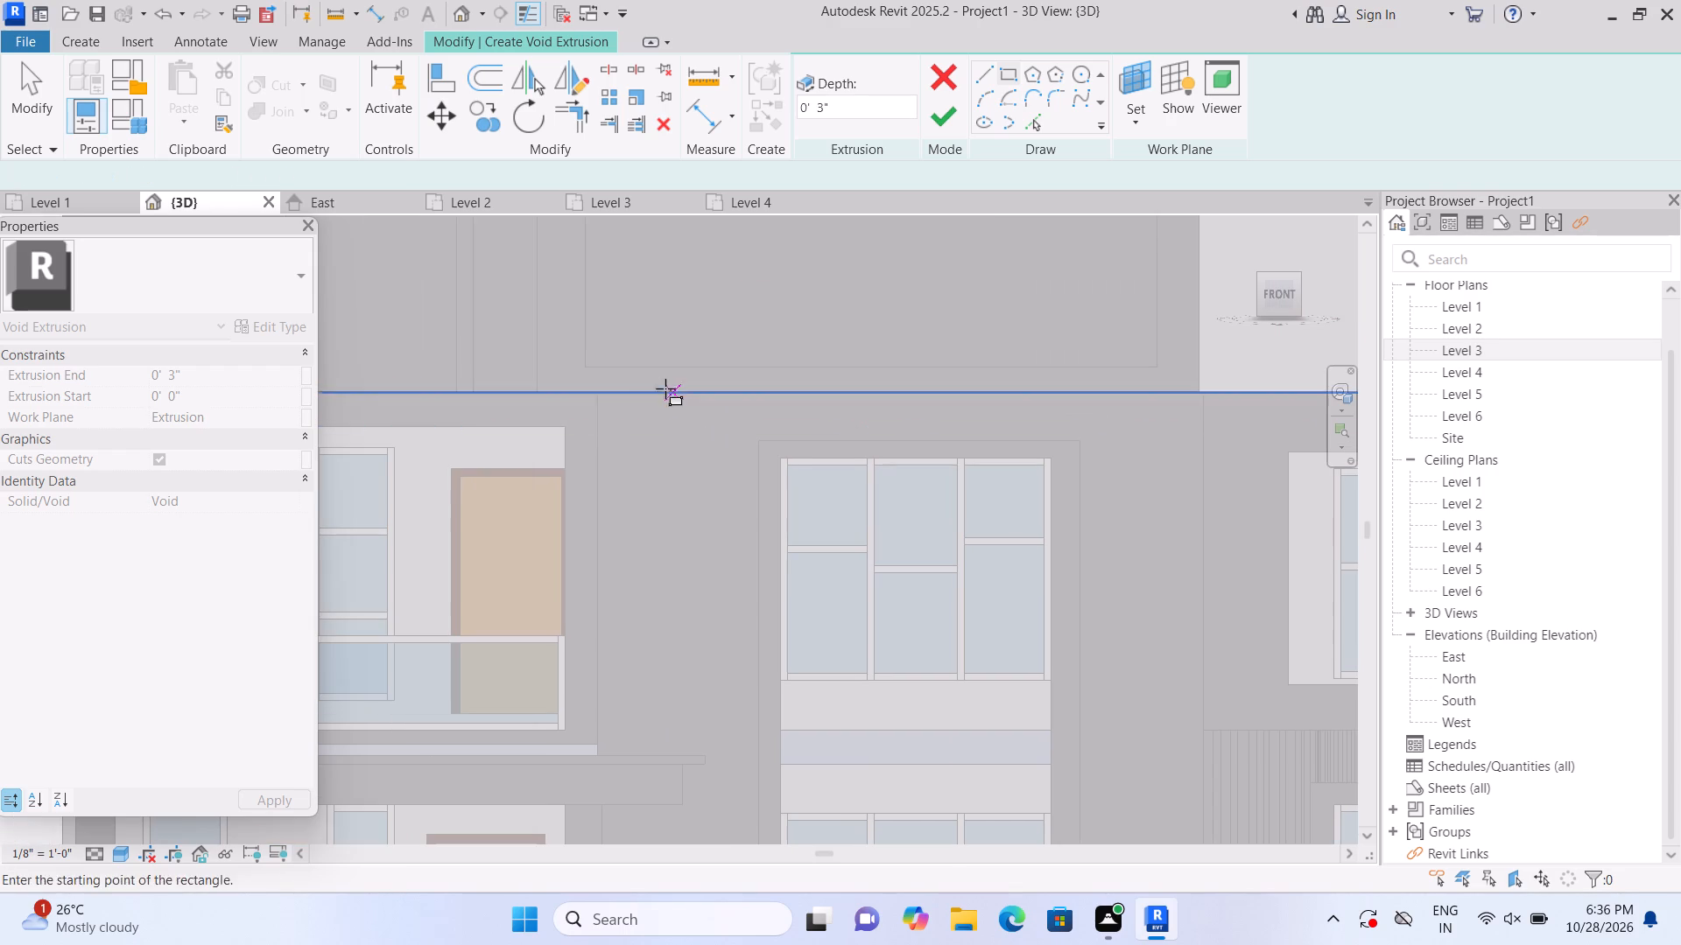
Sketch a thin horizontal void strip about 17'-11" long along the Level 3 line, spanning the central wall panel.
{"action": "scroll", "coordinate": [597, 427], "scroll_direction": "up", "scroll_amount": 1}
{"action": "left_click", "coordinate": [601, 424]}
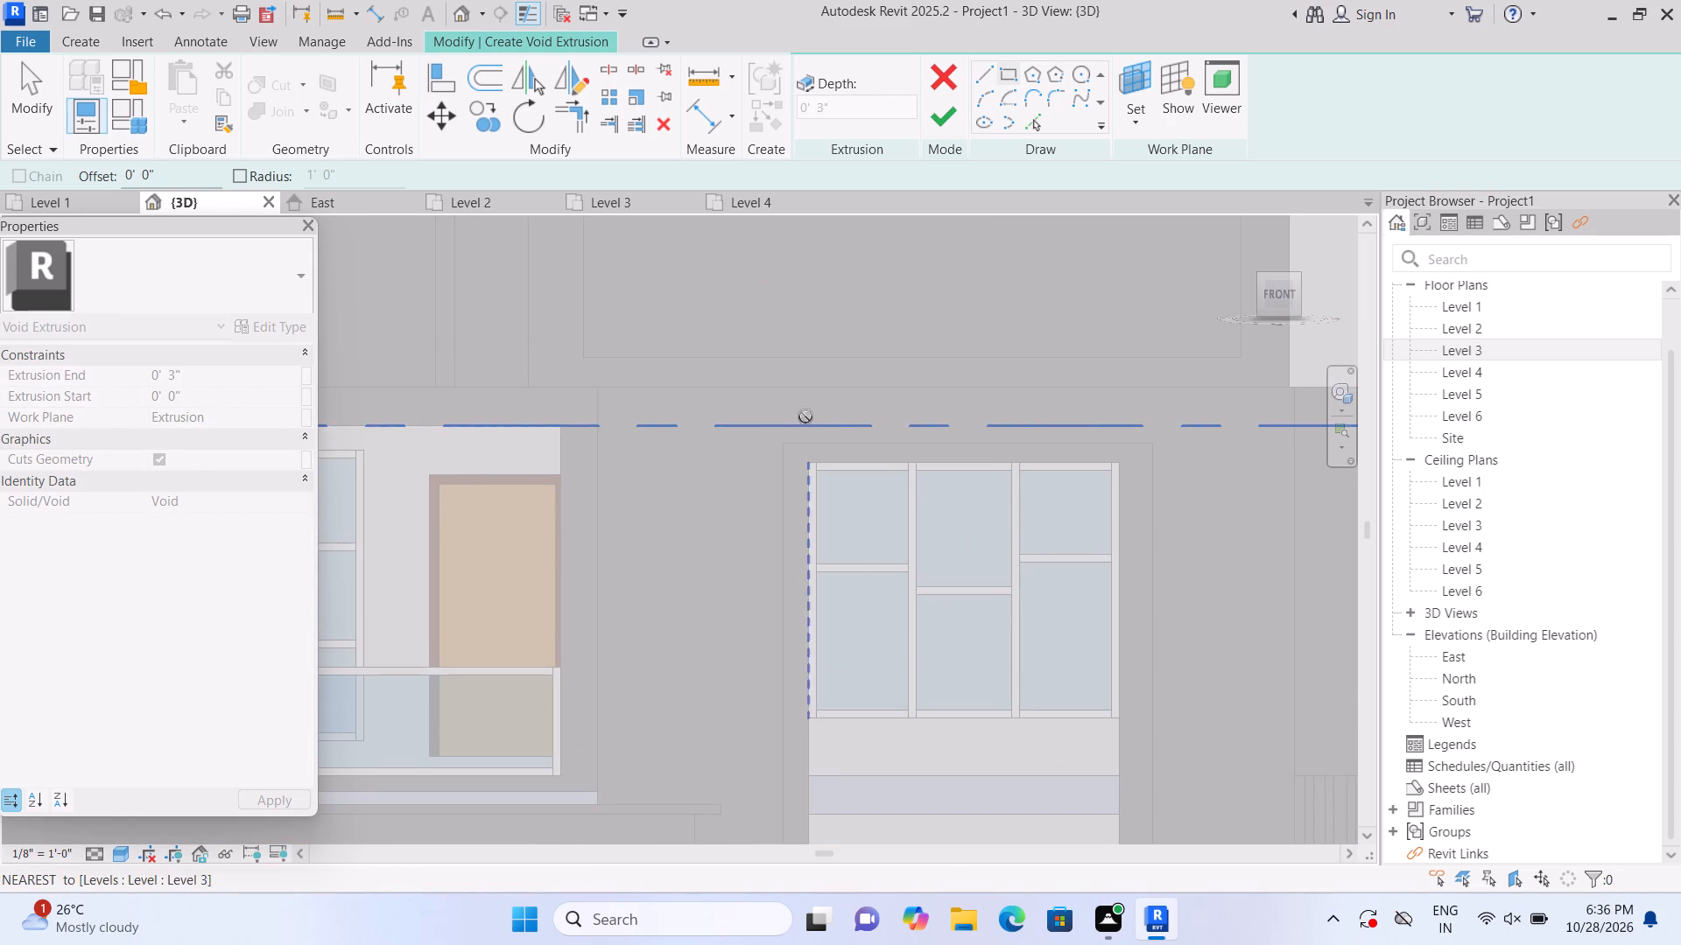
{"action": "scroll", "coordinate": [930, 413], "scroll_direction": "up", "scroll_amount": 1}
{"action": "middle_click_drag", "start_coordinate": [933, 421], "coordinate": [580, 447]}
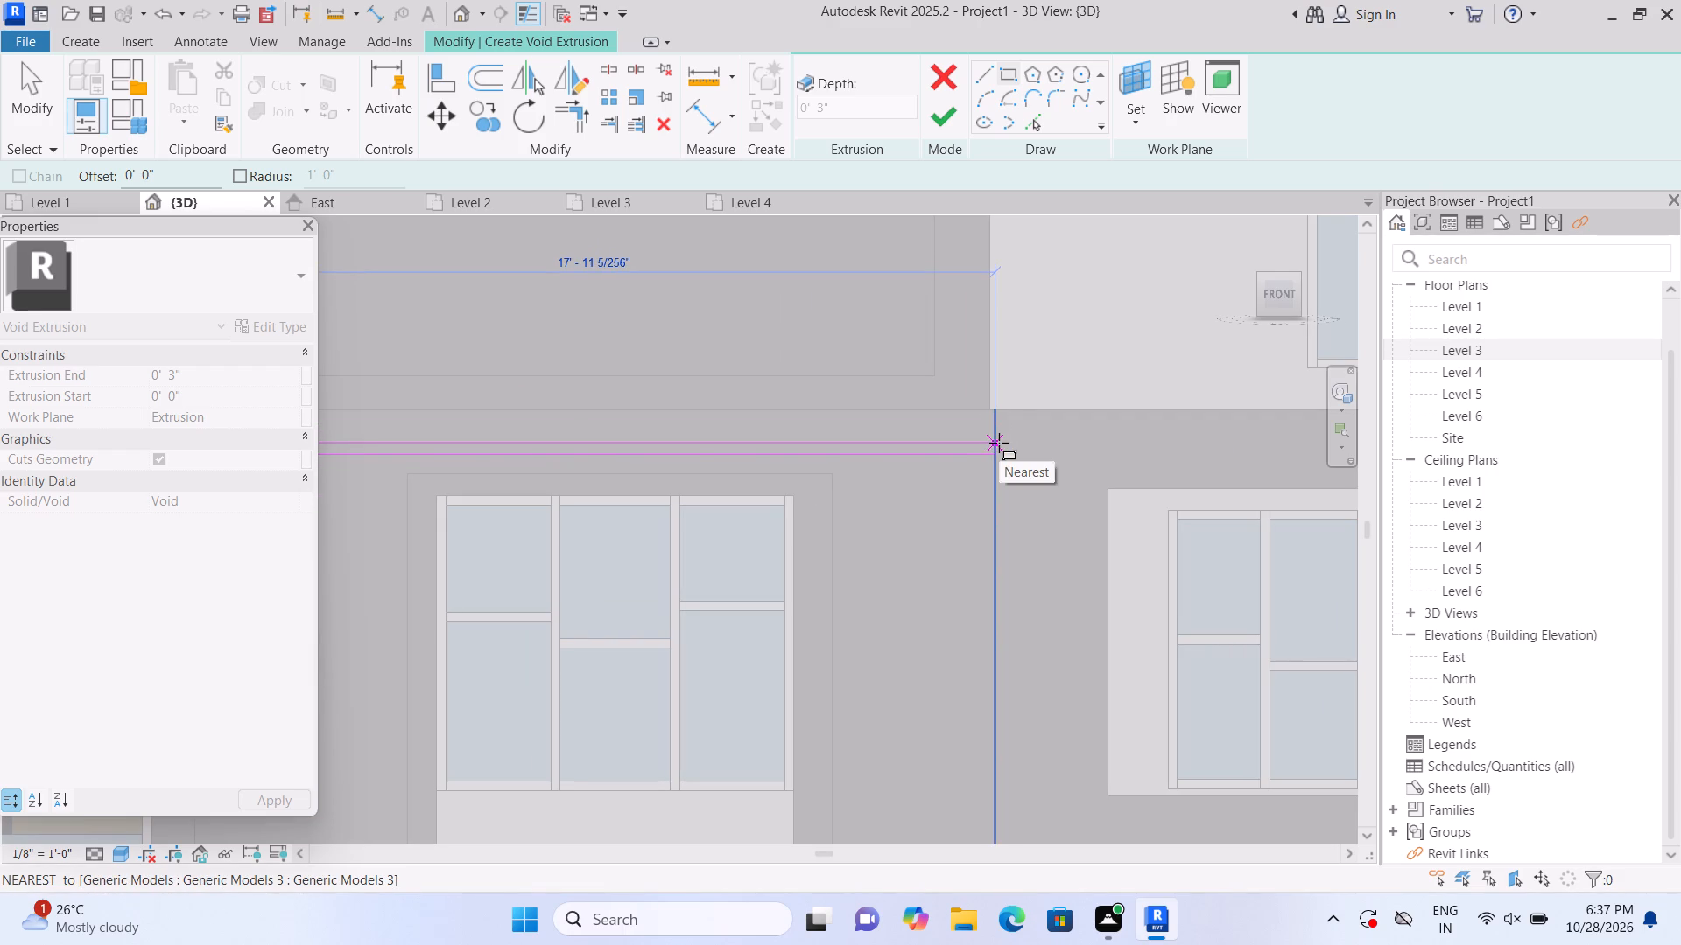
{"action": "left_click", "coordinate": [999, 443]}
{"action": "scroll", "coordinate": [995, 439], "scroll_direction": "down", "scroll_amount": 4}
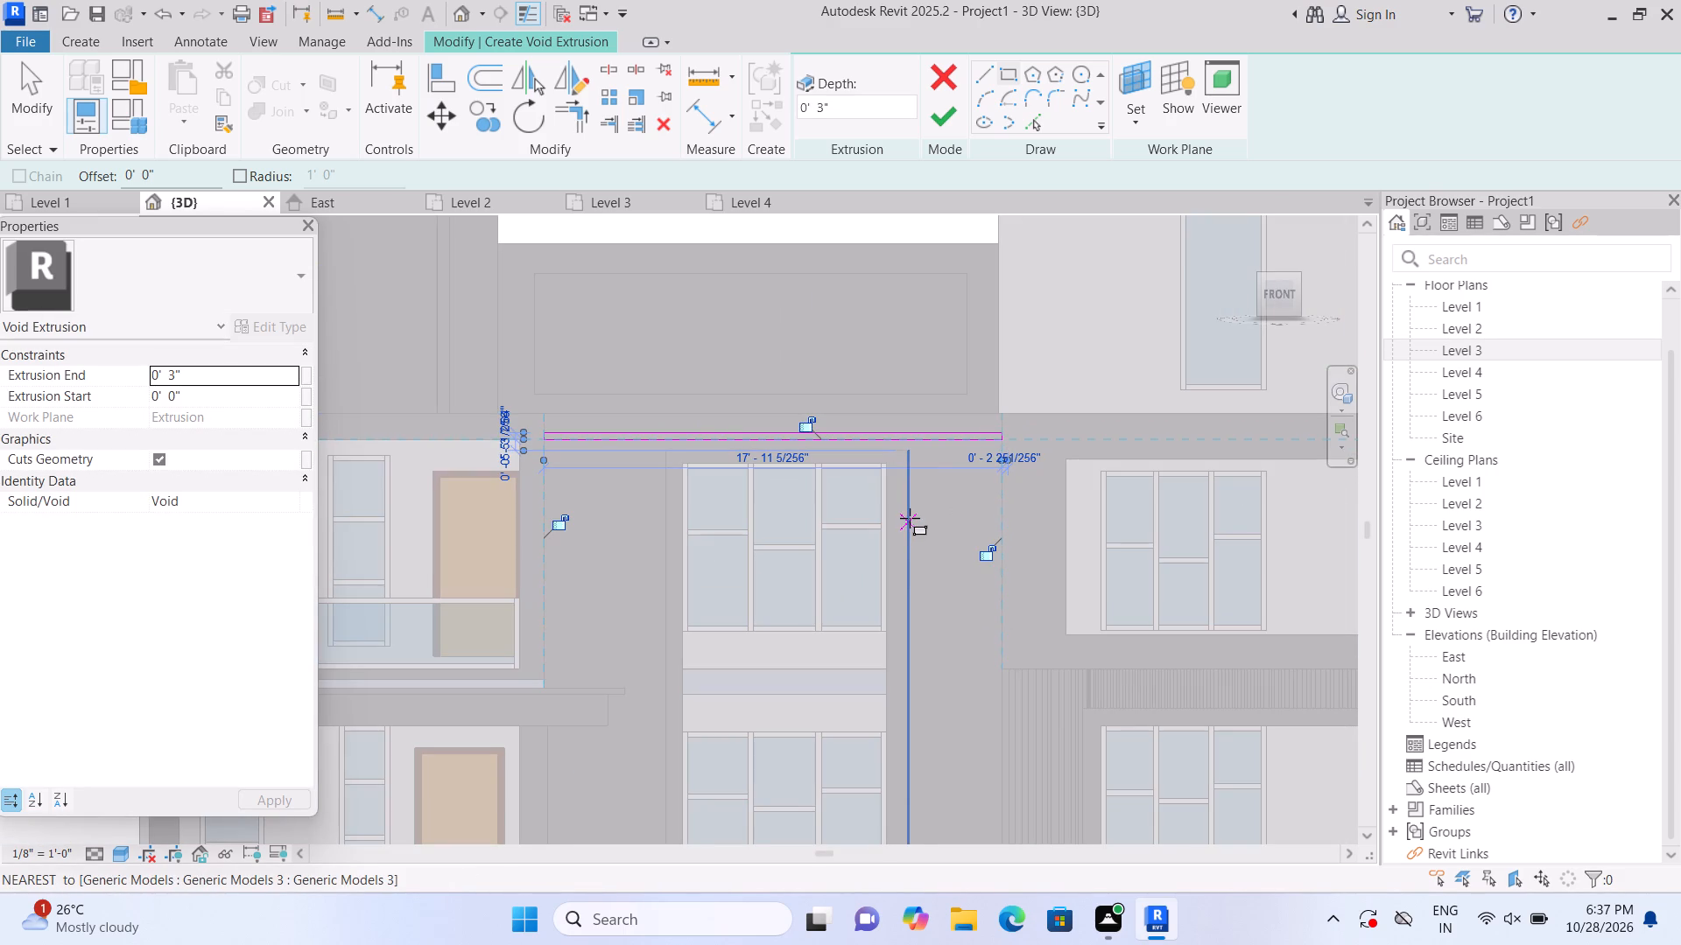
{"action": "key", "text": "Escape"}
Sketch a thin void rectangle about 4'-9" long from the central window frame's upper left corner to the panel's left edge.
{"action": "middle_click_drag", "start_coordinate": [529, 610], "coordinate": [576, 530]}
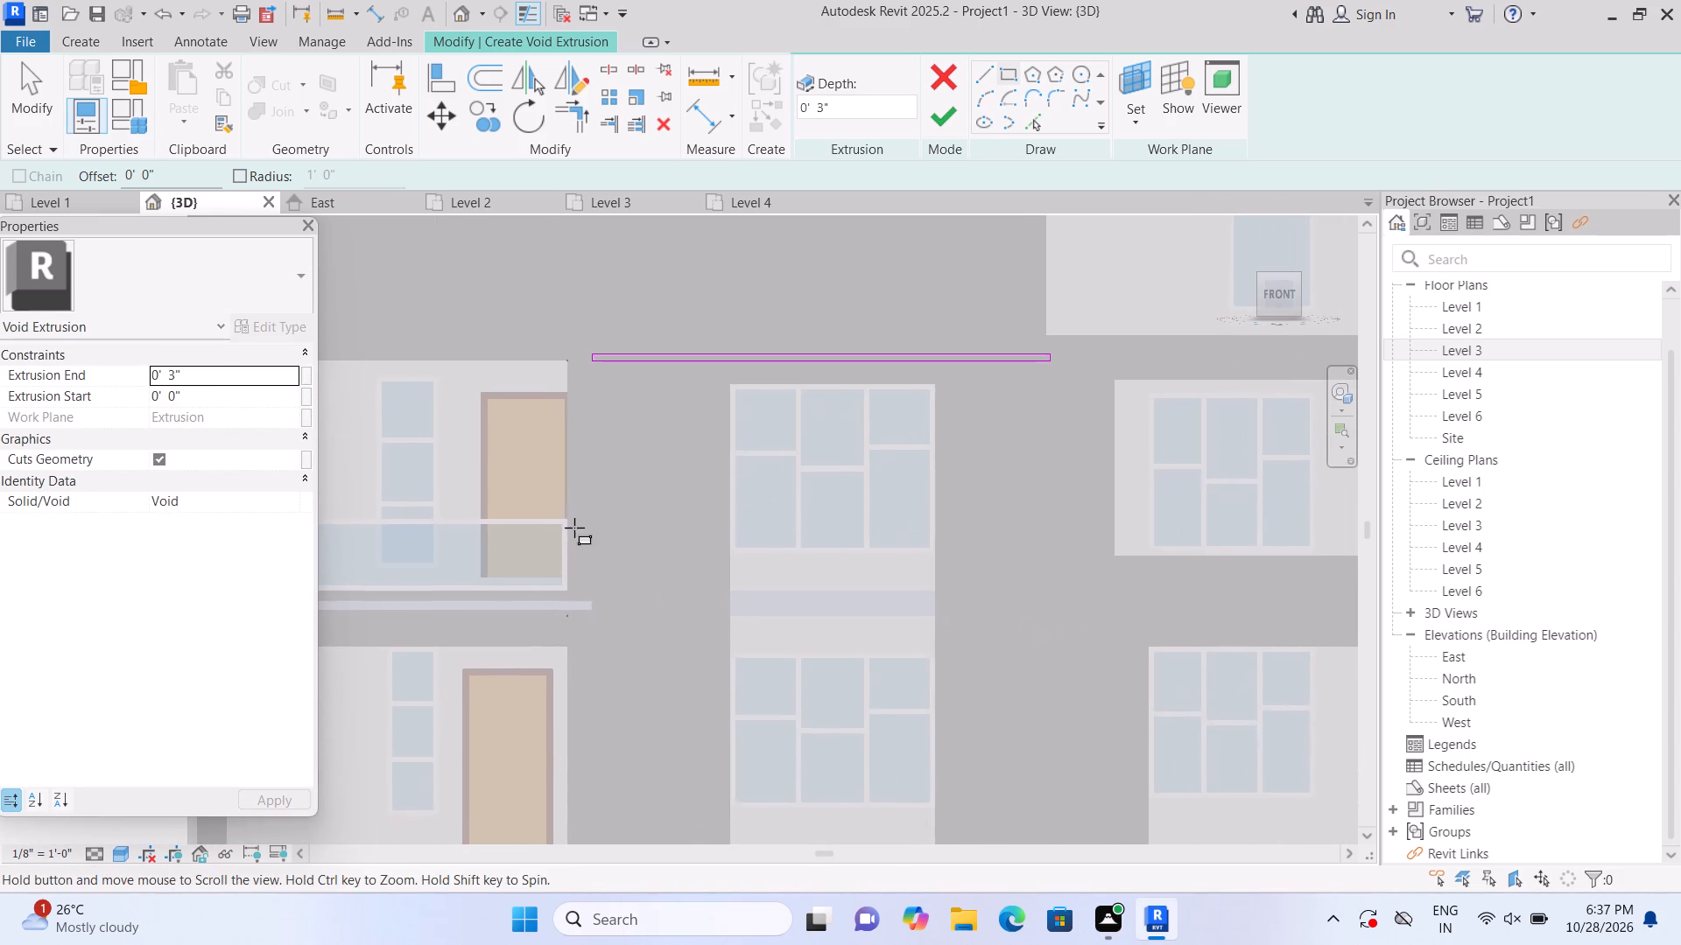
{"action": "scroll", "coordinate": [611, 421], "scroll_direction": "down", "scroll_amount": 1}
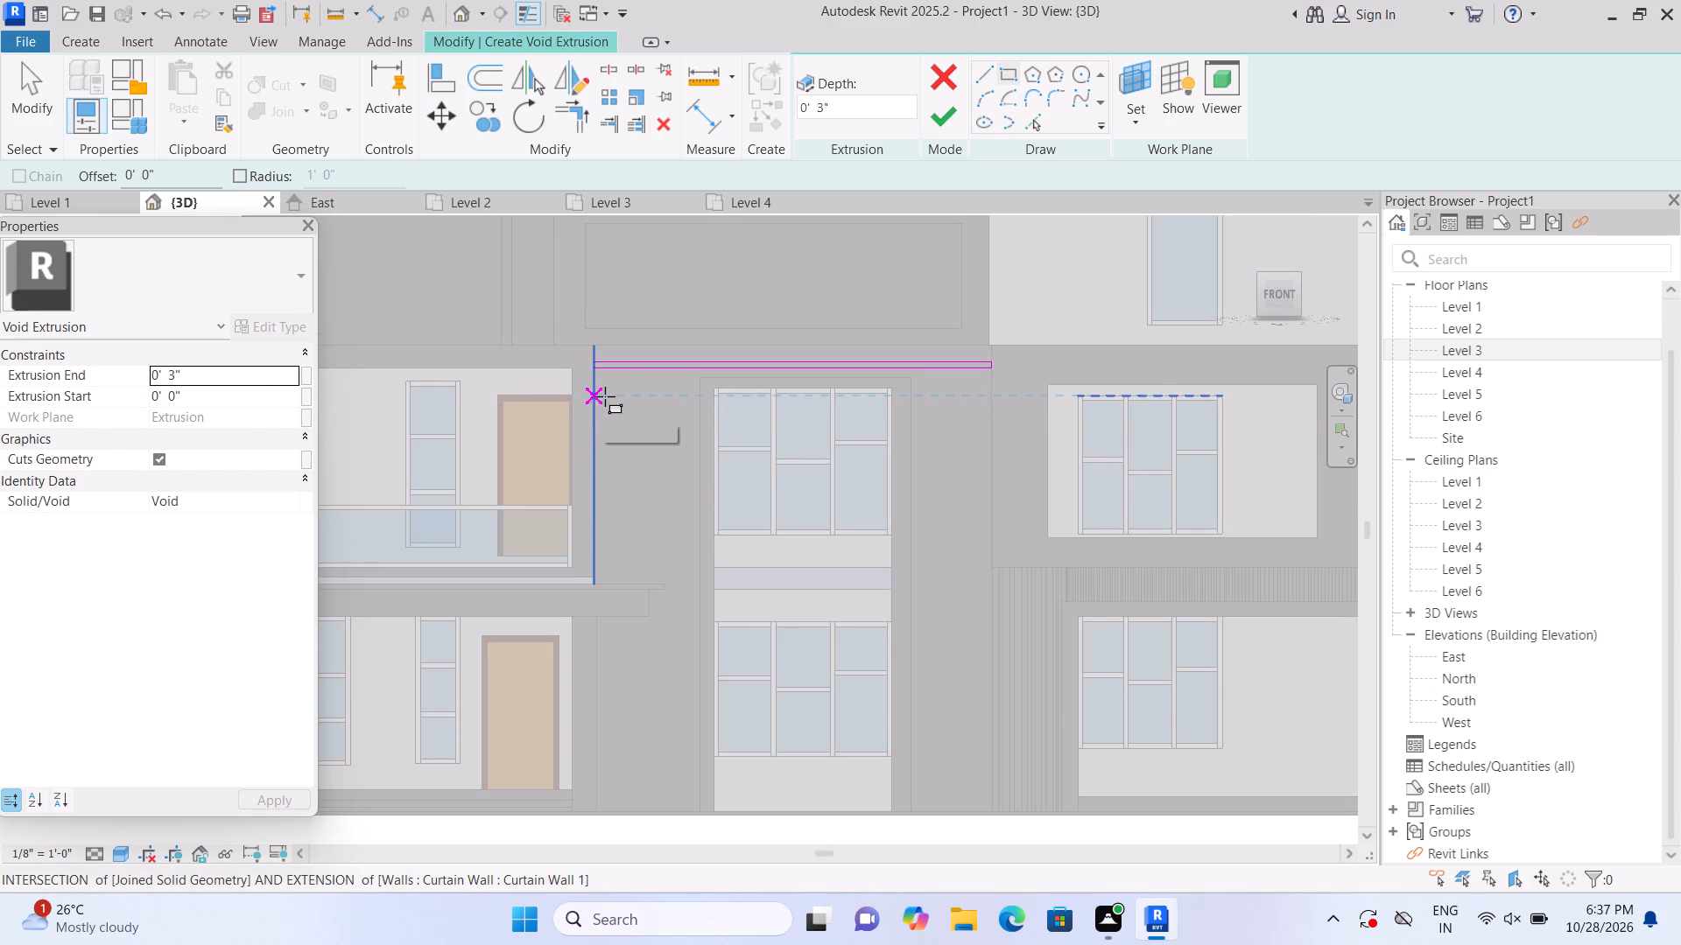
{"action": "left_click", "coordinate": [697, 380]}
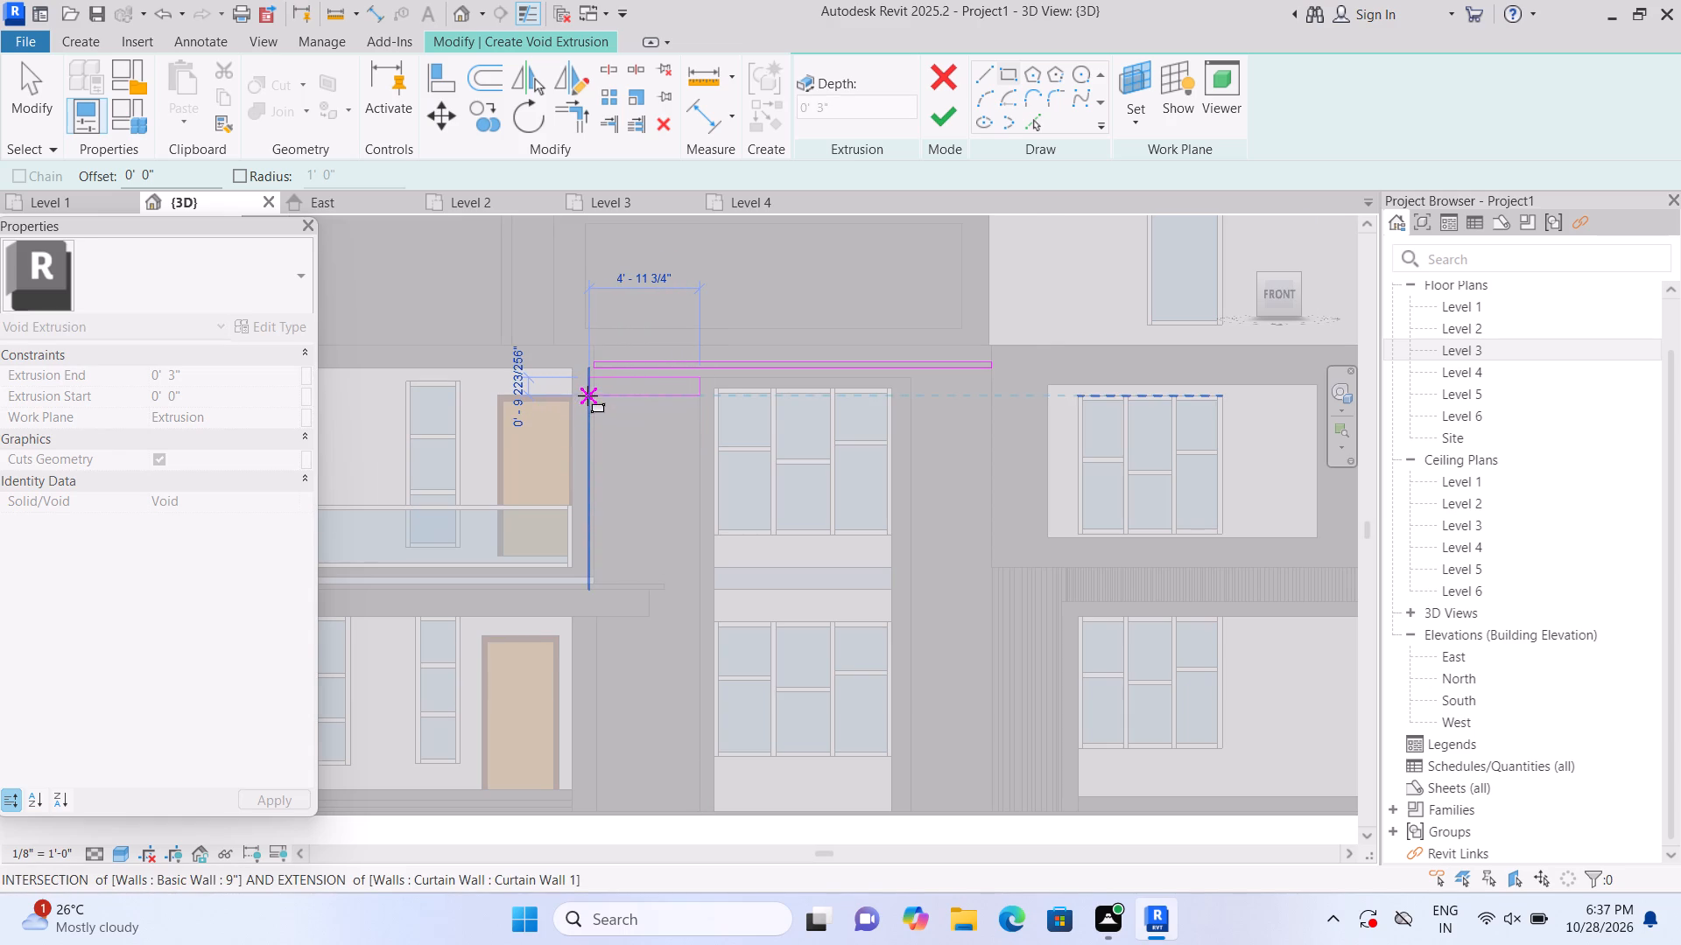
{"action": "scroll", "coordinate": [587, 395], "scroll_direction": "up", "scroll_amount": 1}
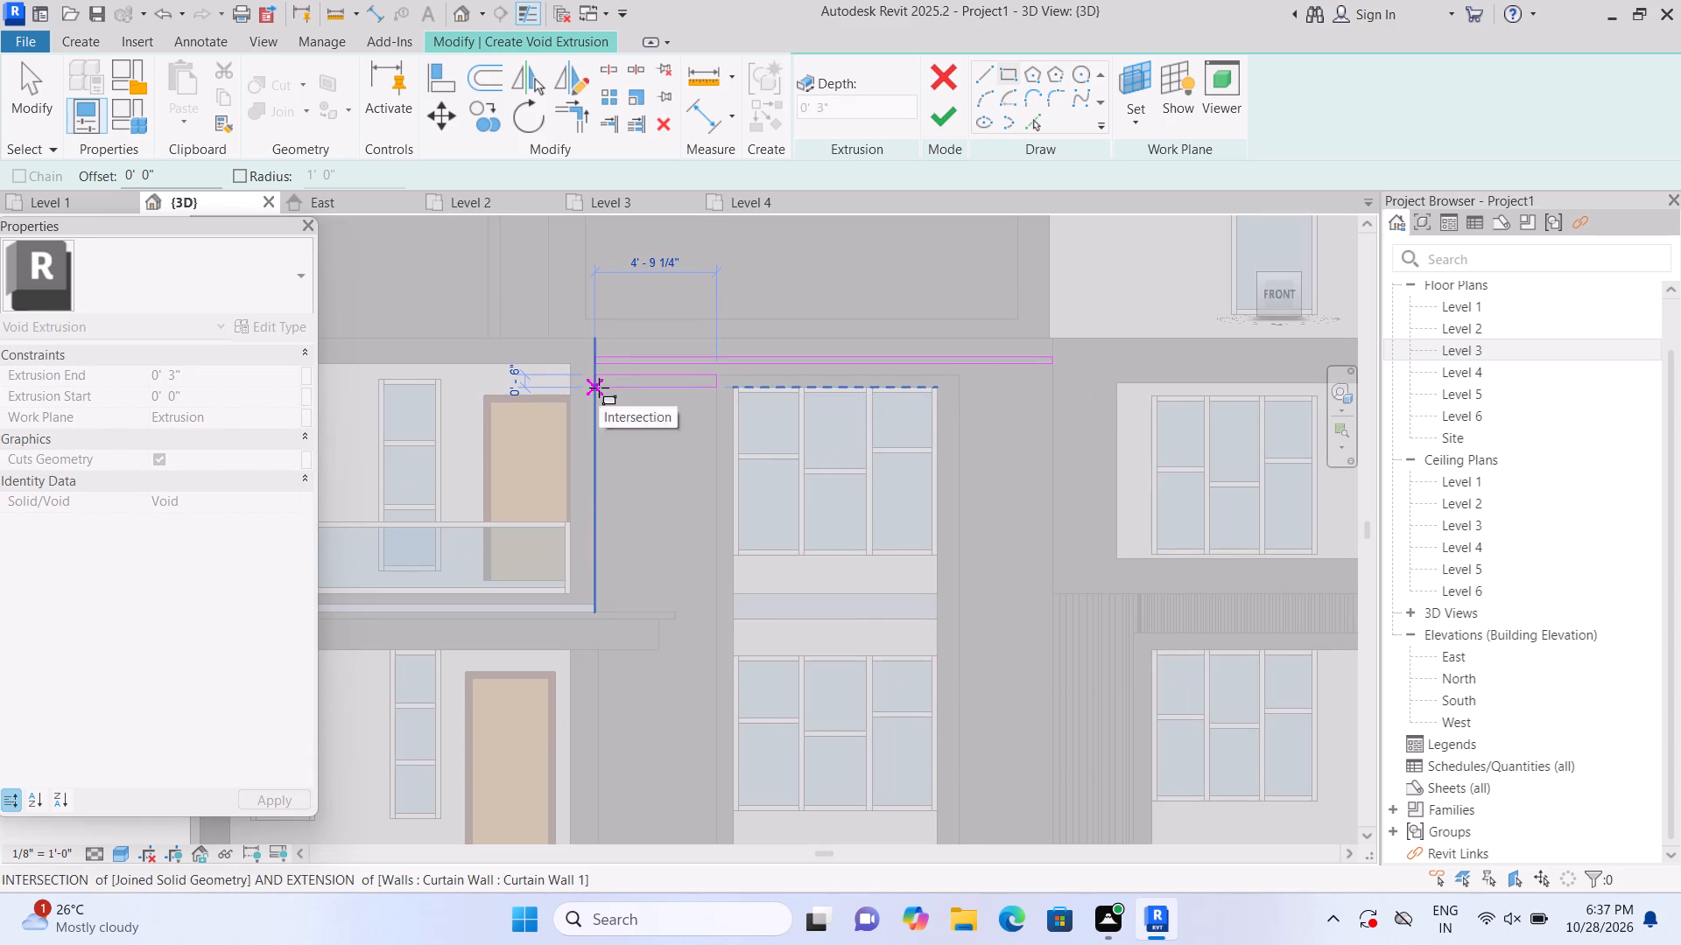
{"action": "scroll", "coordinate": [608, 389], "scroll_direction": "up", "scroll_amount": 5}
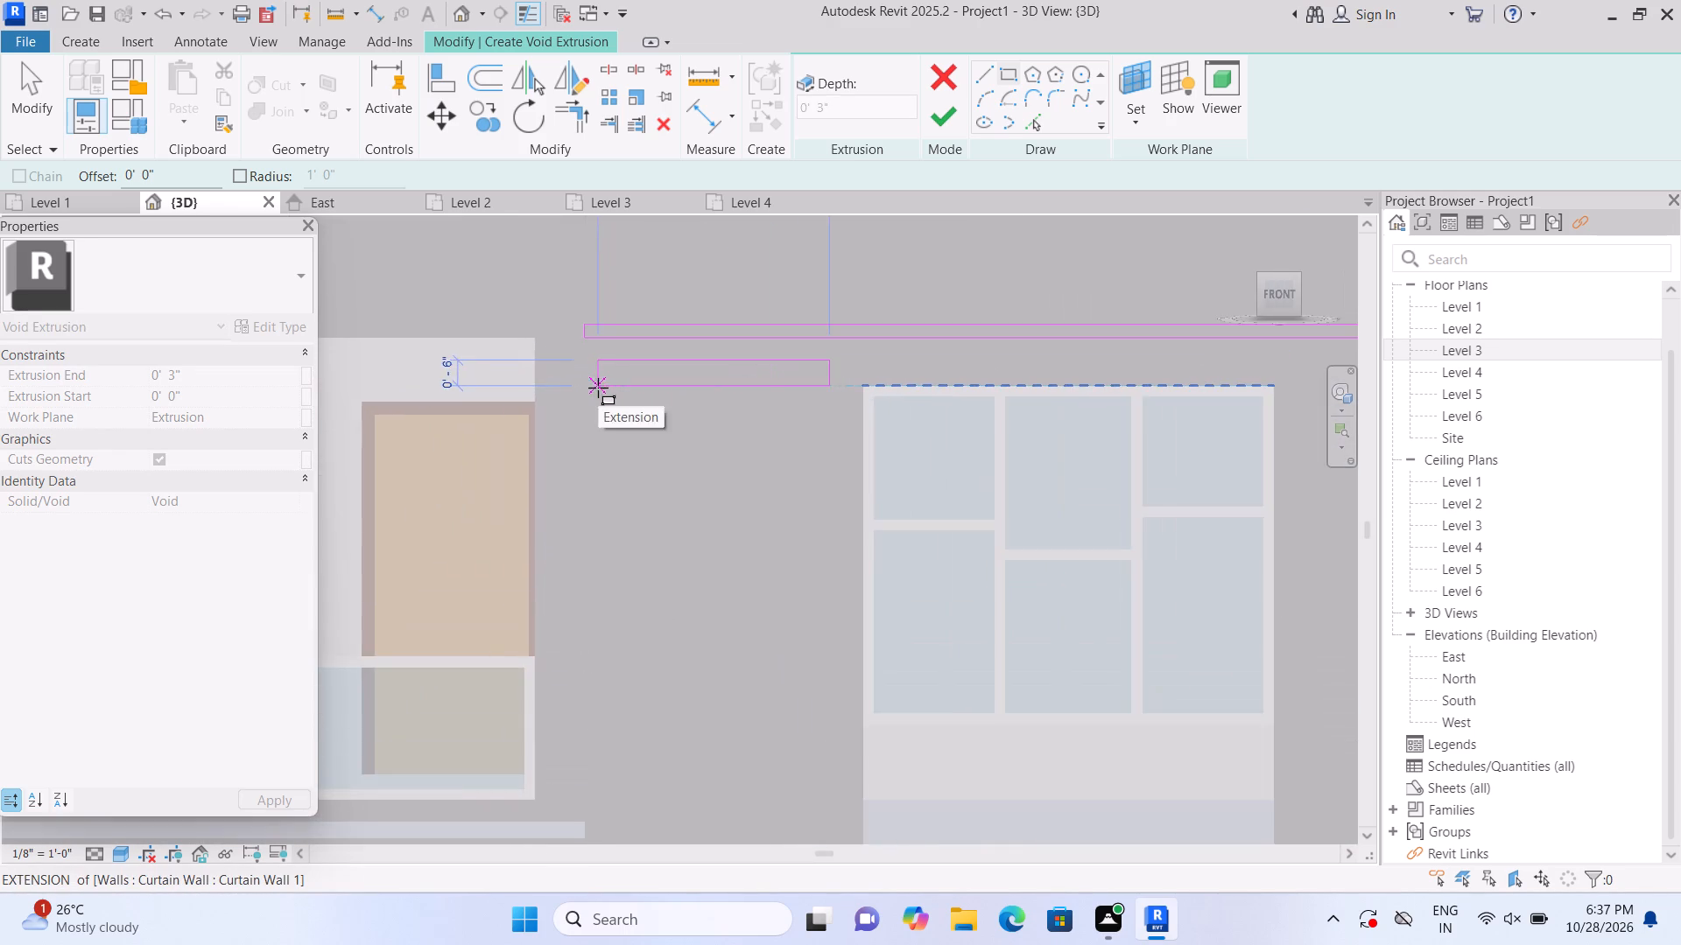
{"action": "scroll", "coordinate": [598, 388], "scroll_direction": "up", "scroll_amount": 3}
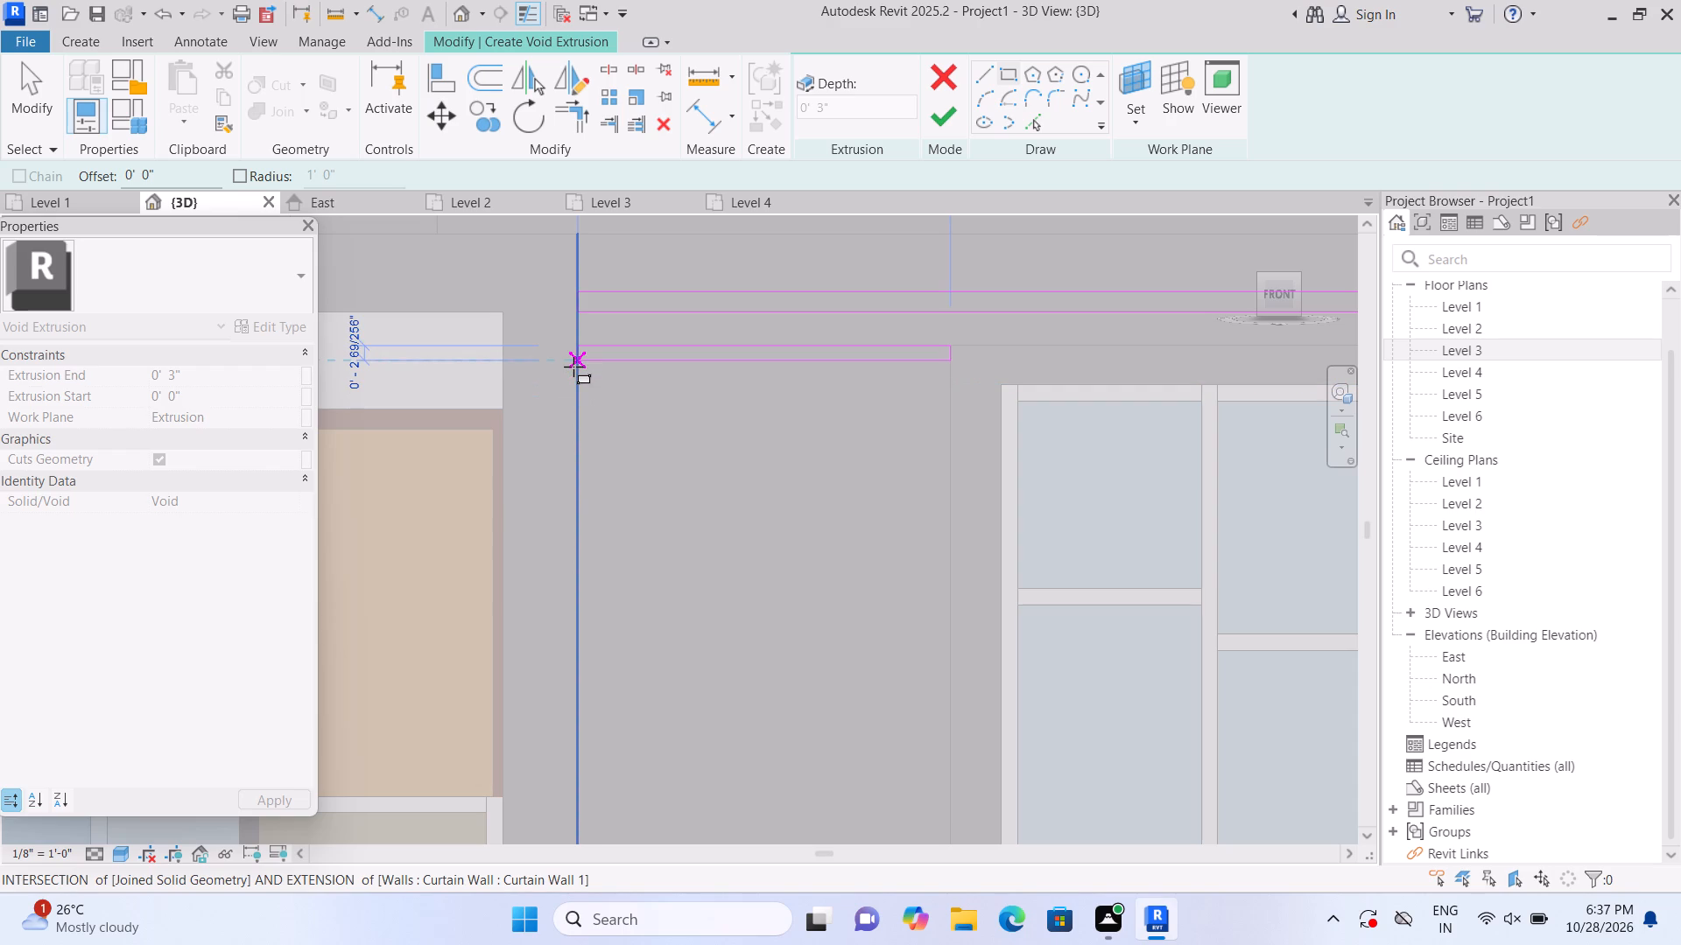
{"action": "left_click", "coordinate": [573, 367]}
{"action": "scroll", "coordinate": [632, 464], "scroll_direction": "down", "scroll_amount": 5}
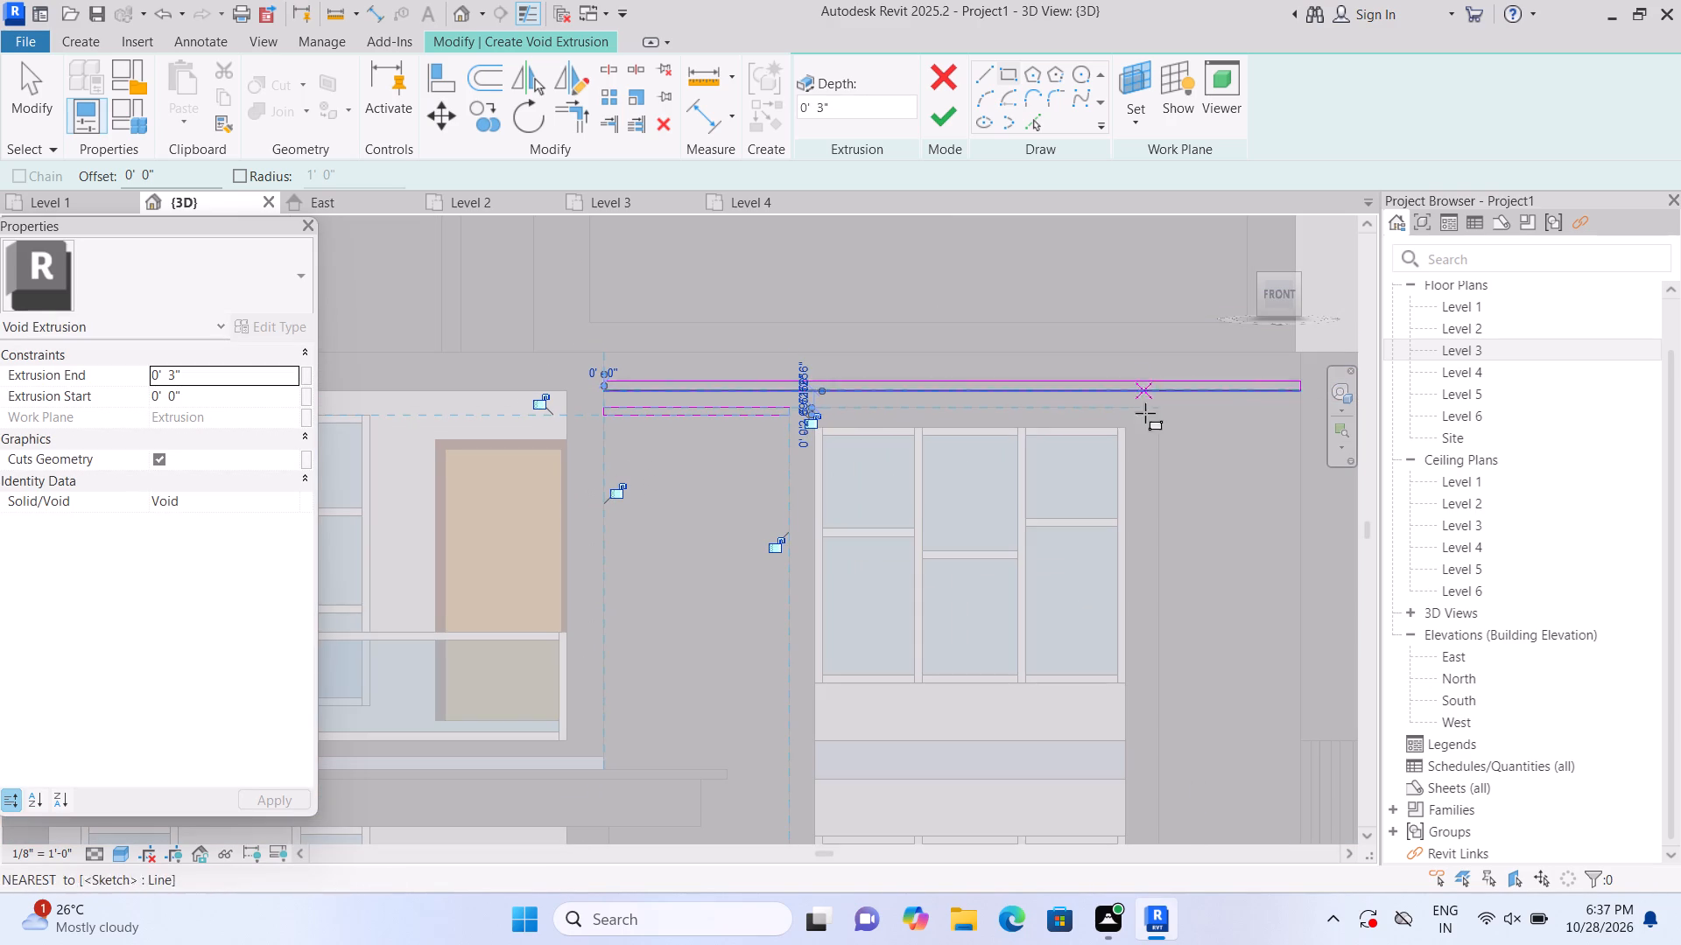
Sketch a matching thin void rectangle about 3'-8" long from the window frame's right side to the panel's right edge.
{"action": "left_click", "coordinate": [1152, 407]}
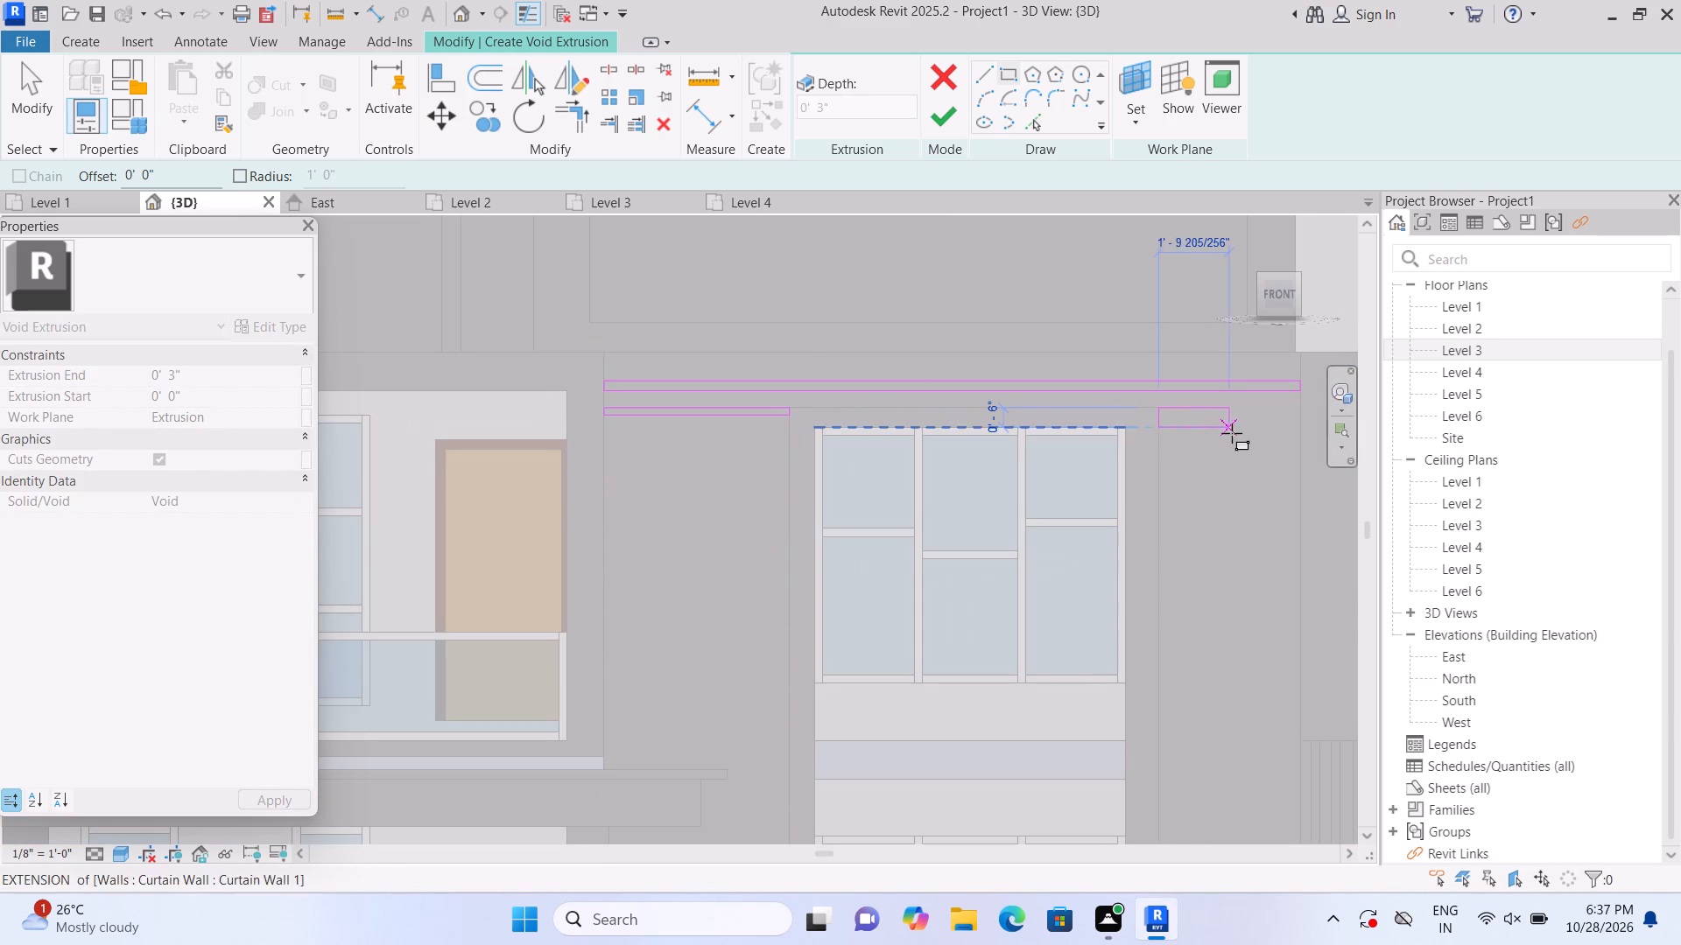
{"action": "middle_click_drag", "start_coordinate": [1234, 434], "coordinate": [1025, 468]}
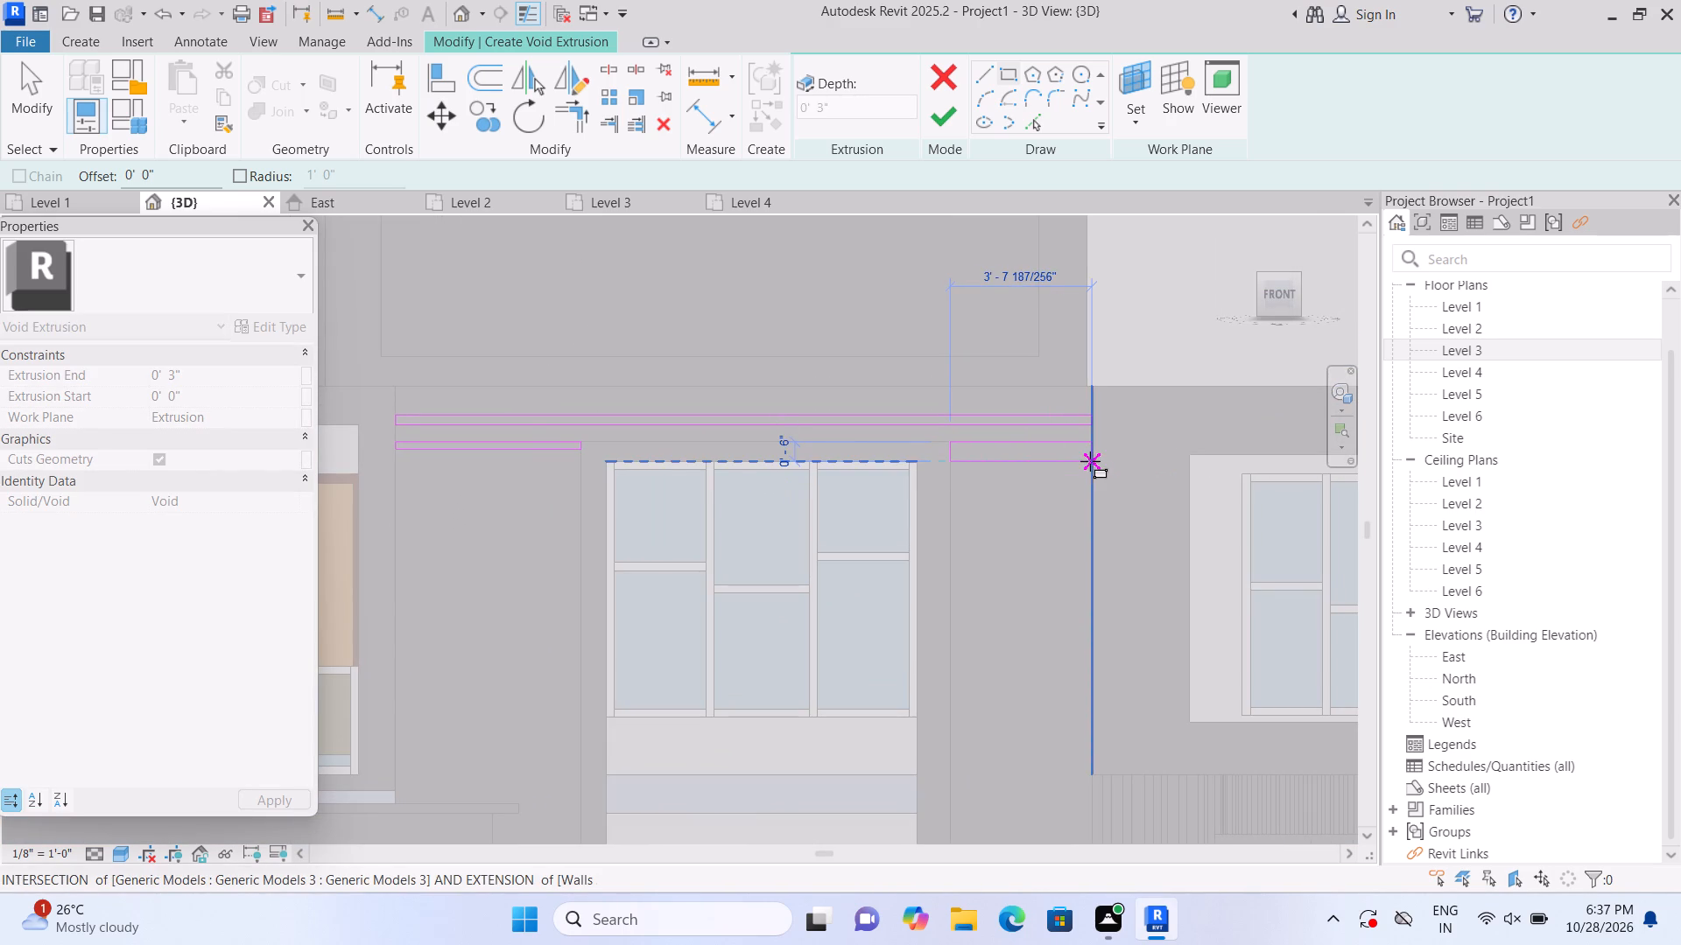
{"action": "scroll", "coordinate": [1089, 461], "scroll_direction": "up", "scroll_amount": 6}
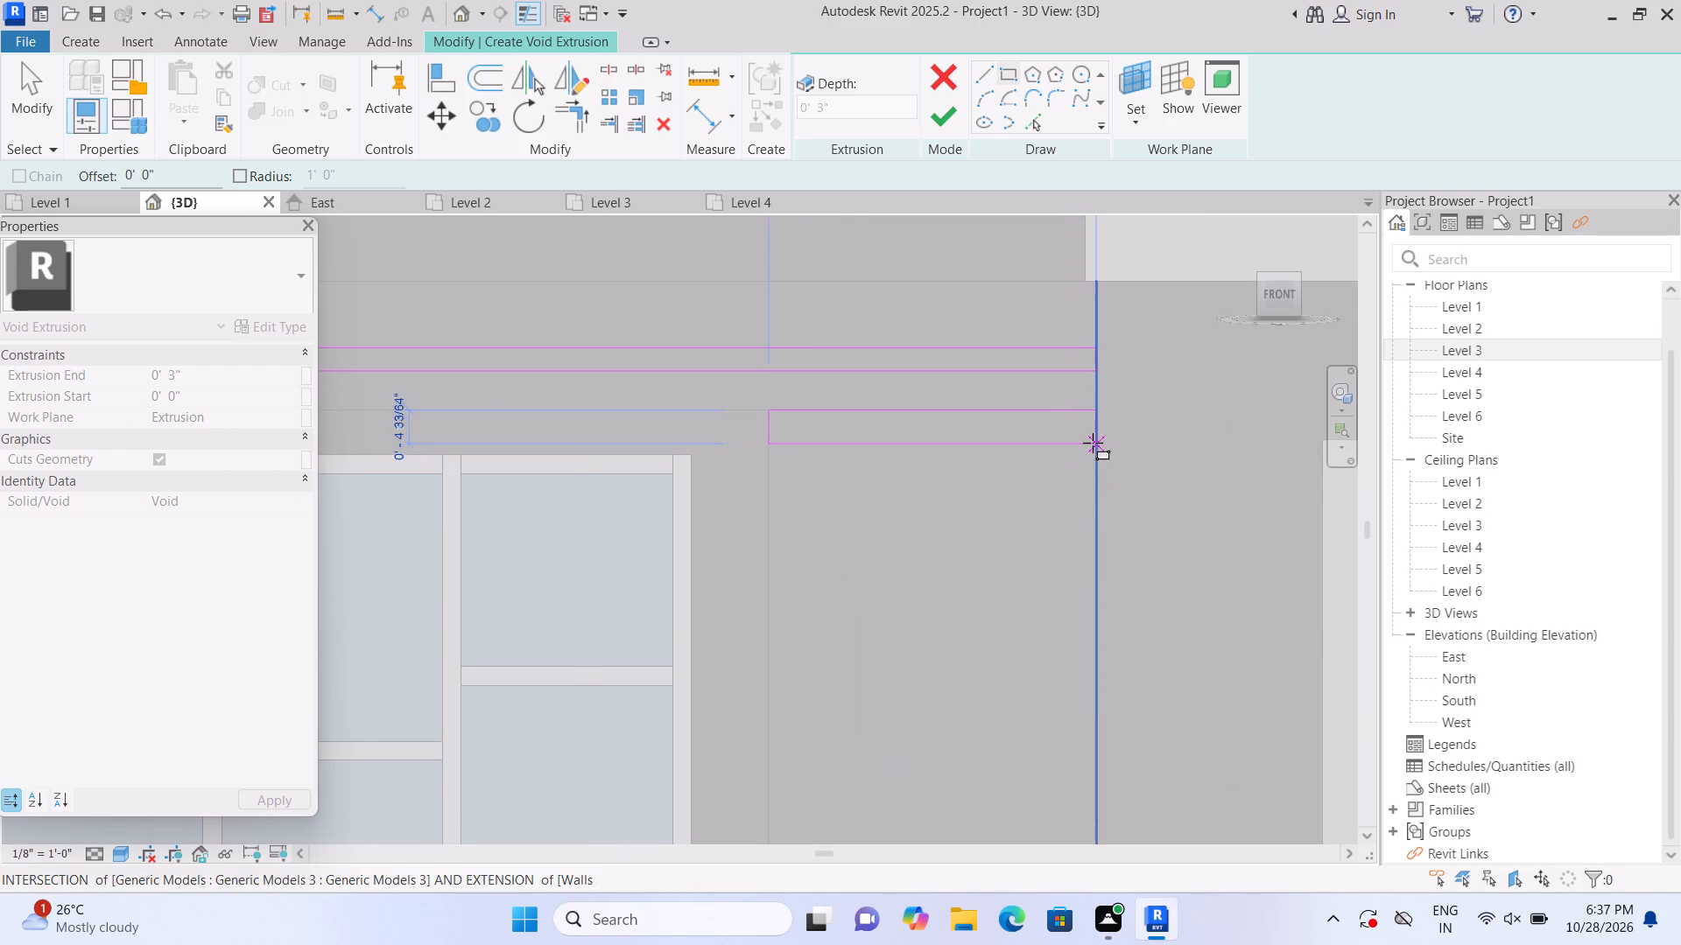
{"action": "left_click", "coordinate": [1089, 423]}
{"action": "scroll", "coordinate": [1063, 469], "scroll_direction": "down", "scroll_amount": 1}
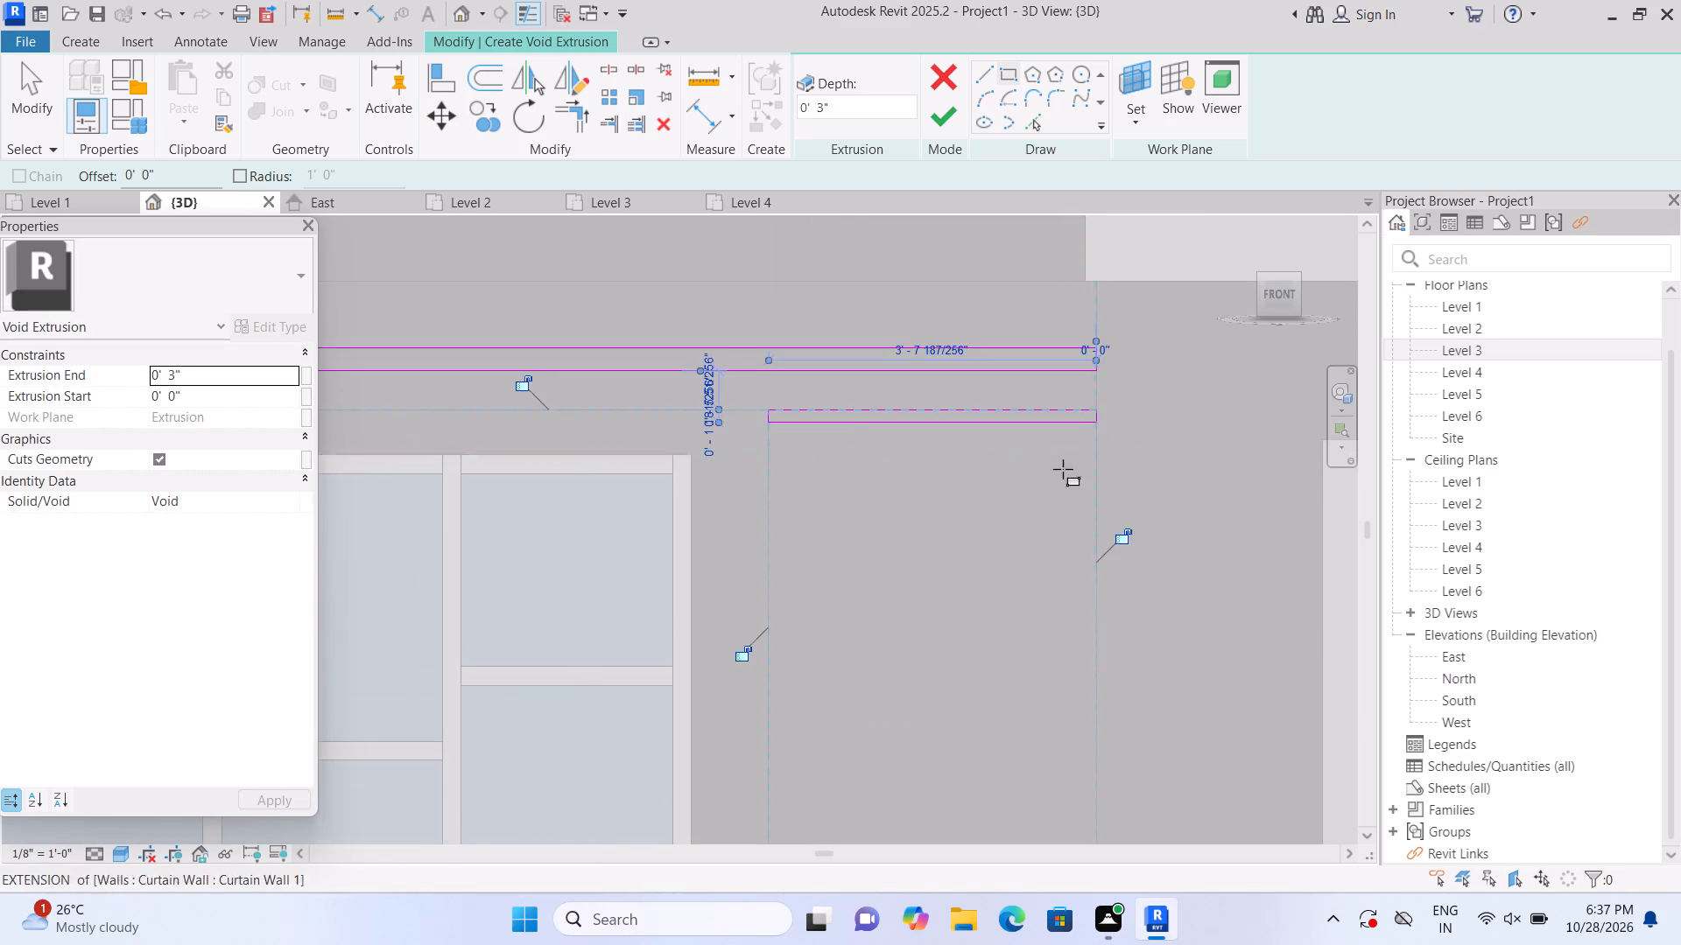
{"action": "scroll", "coordinate": [1063, 469], "scroll_direction": "down", "scroll_amount": 7}
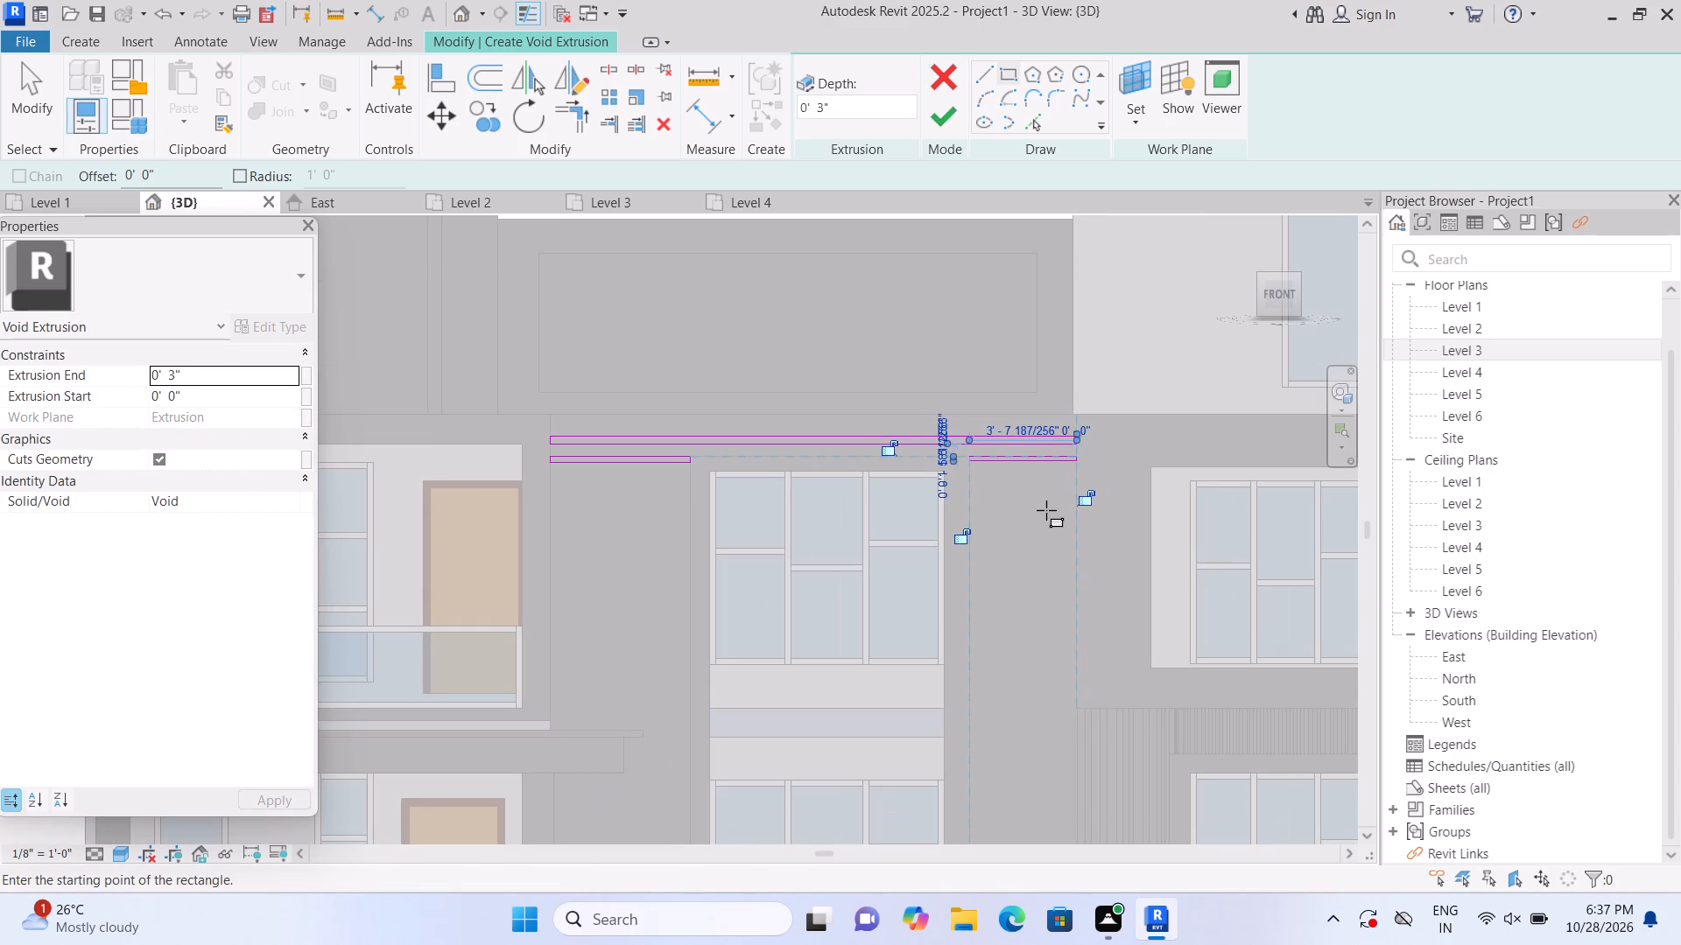
Sketch a thin horizontal void rectangle about 4'-9" long across the wall strip left of the upper central window, below the existing short groove.
{"action": "key", "text": "Escape"}
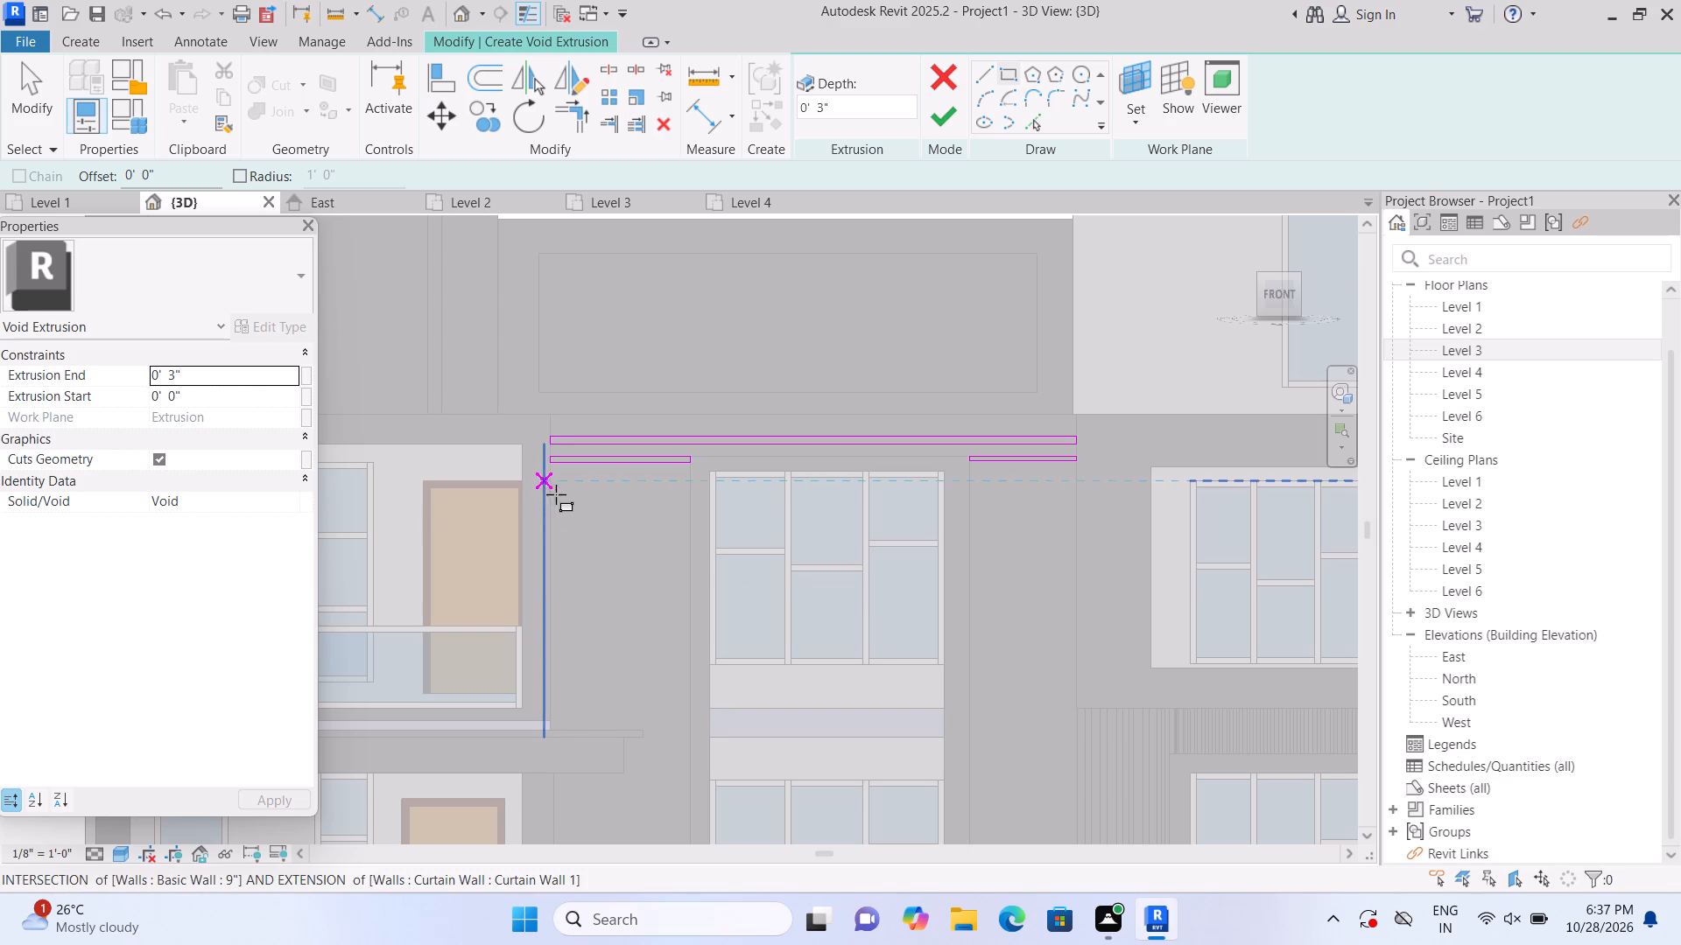
{"action": "left_click", "coordinate": [556, 494]}
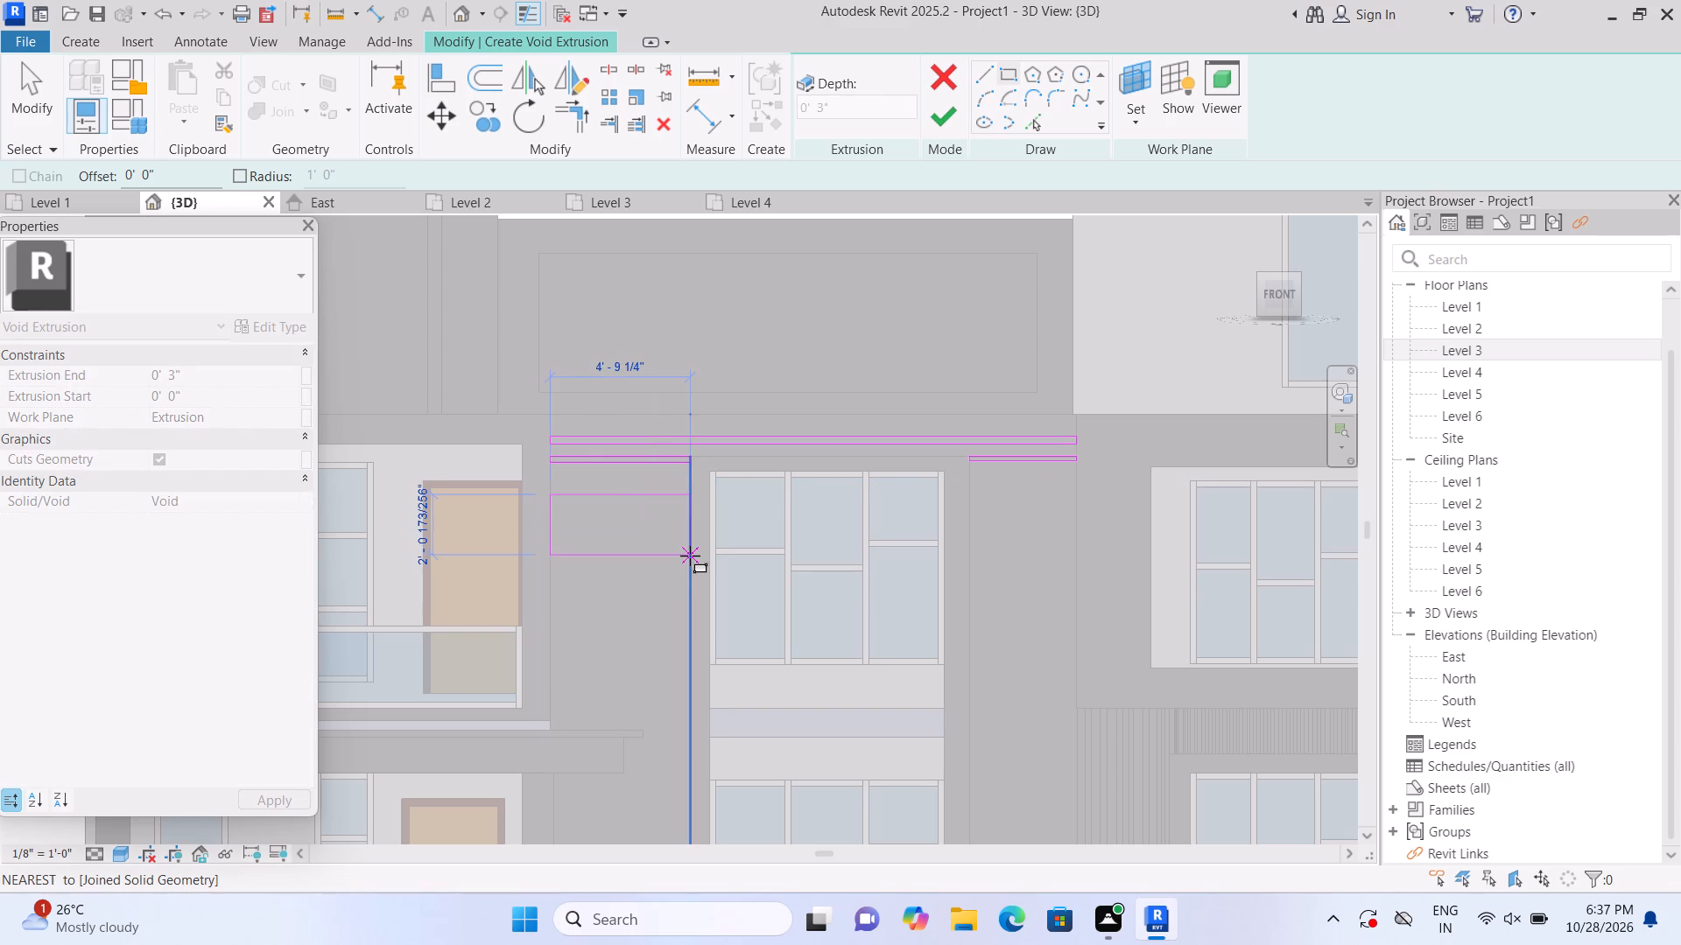
{"action": "scroll", "coordinate": [690, 556], "scroll_direction": "up", "scroll_amount": 8}
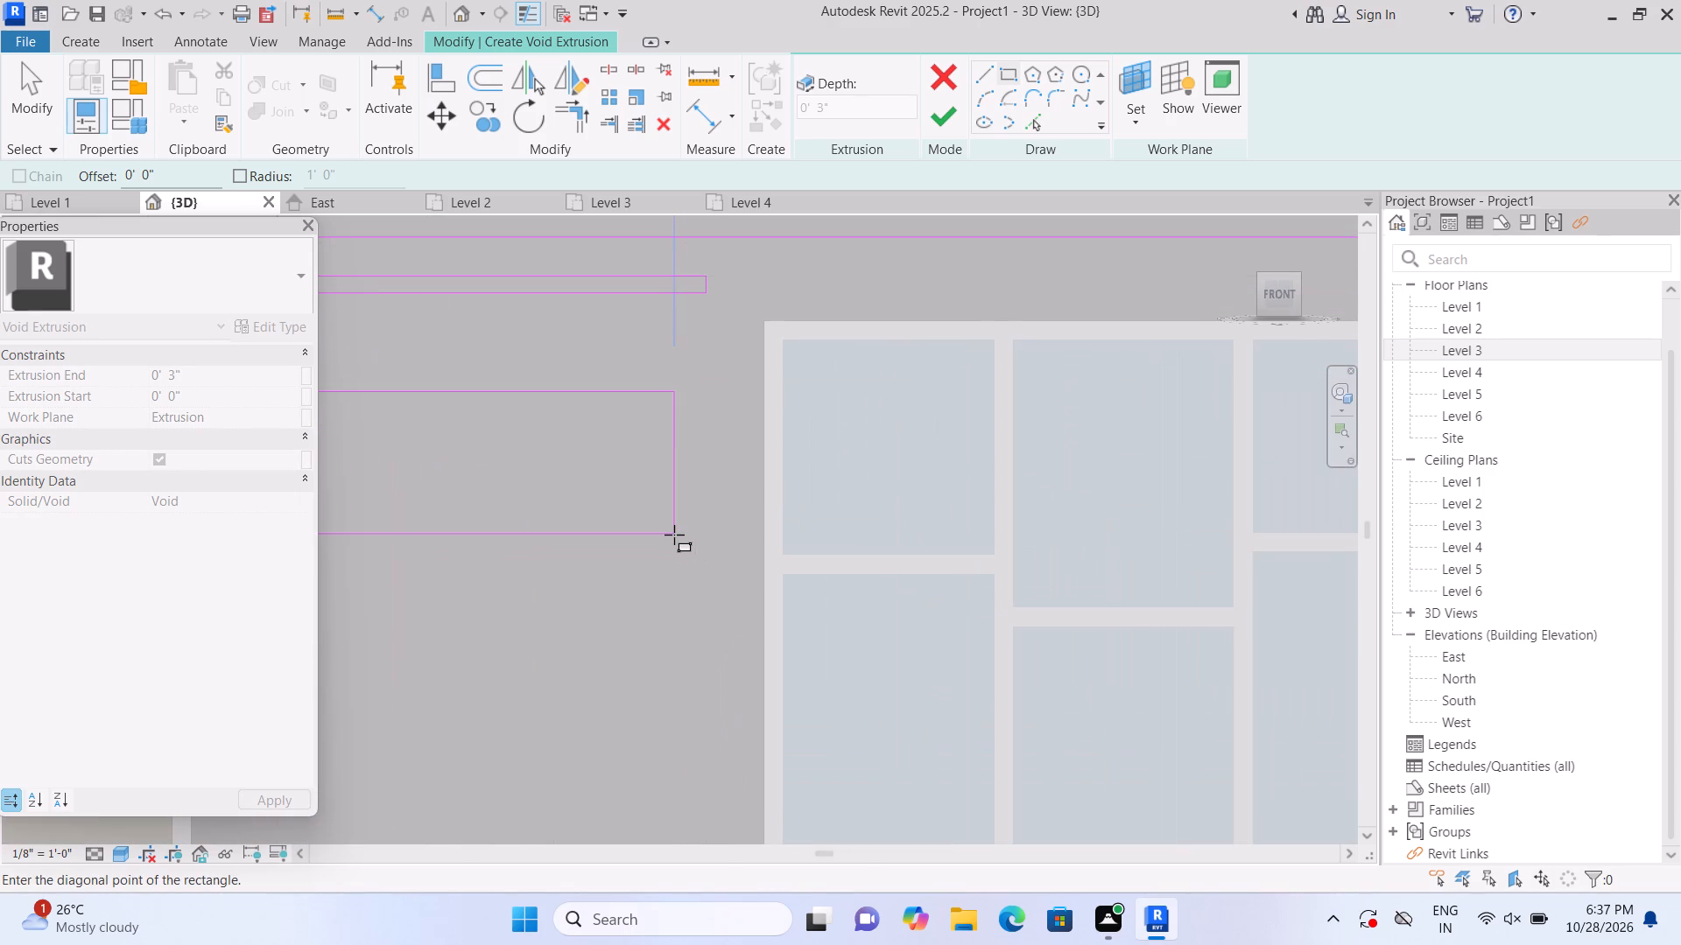
{"action": "middle_click_drag", "start_coordinate": [700, 499], "coordinate": [798, 509]}
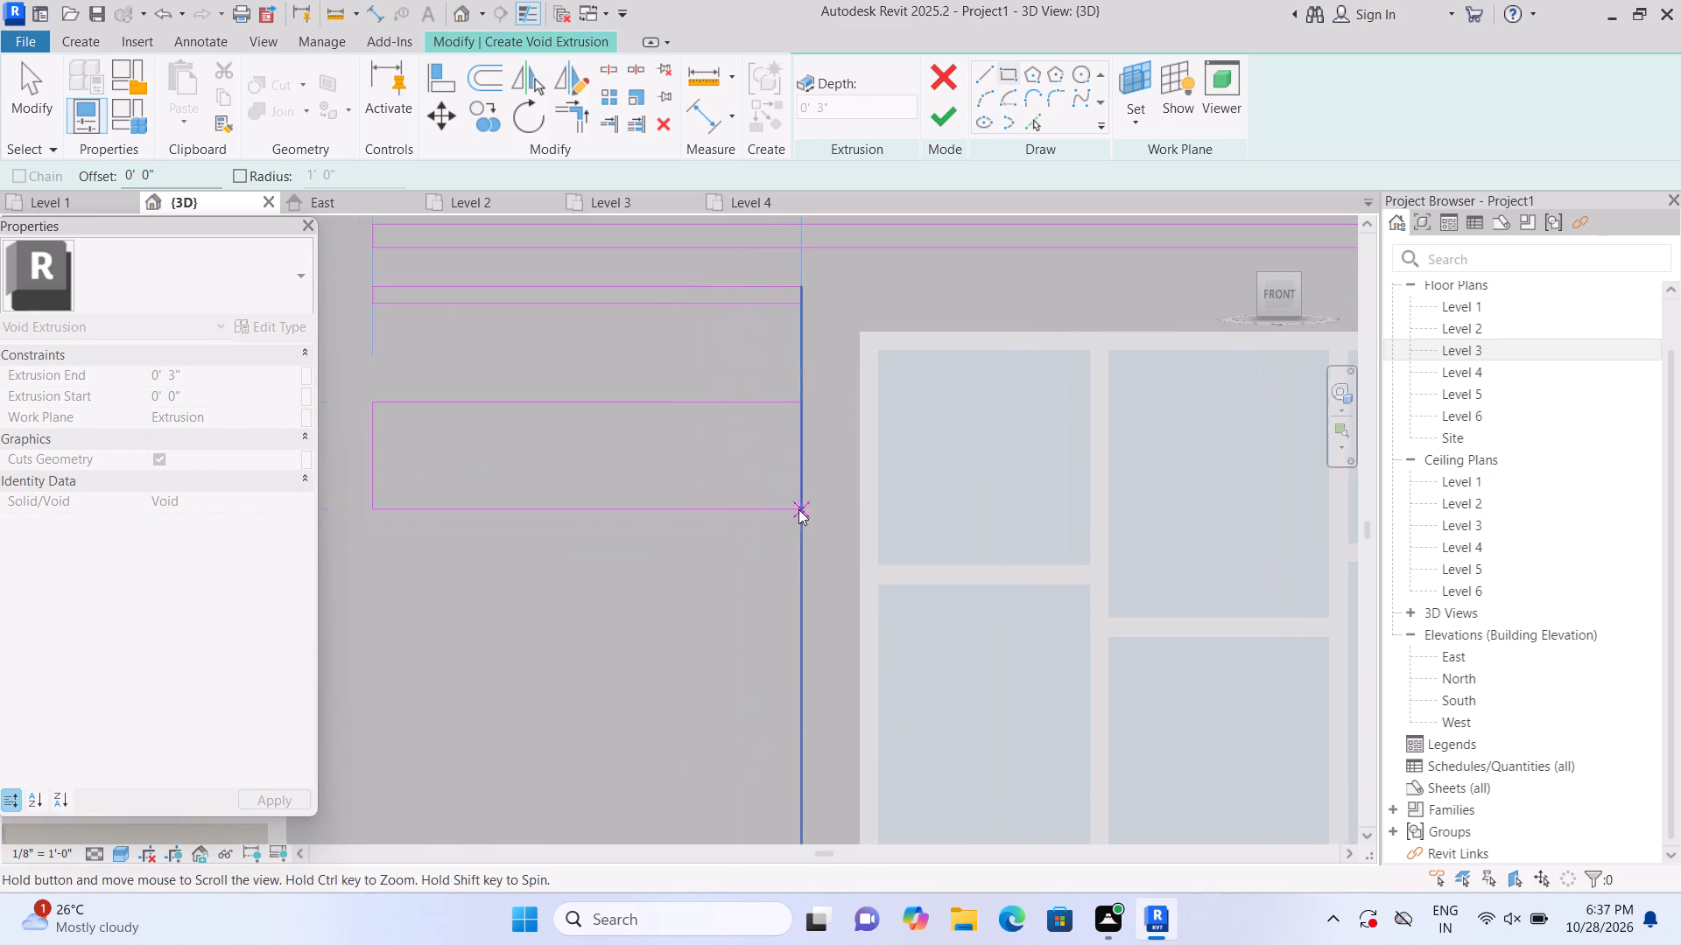
{"action": "middle_click_drag", "start_coordinate": [798, 509], "coordinate": [797, 509]}
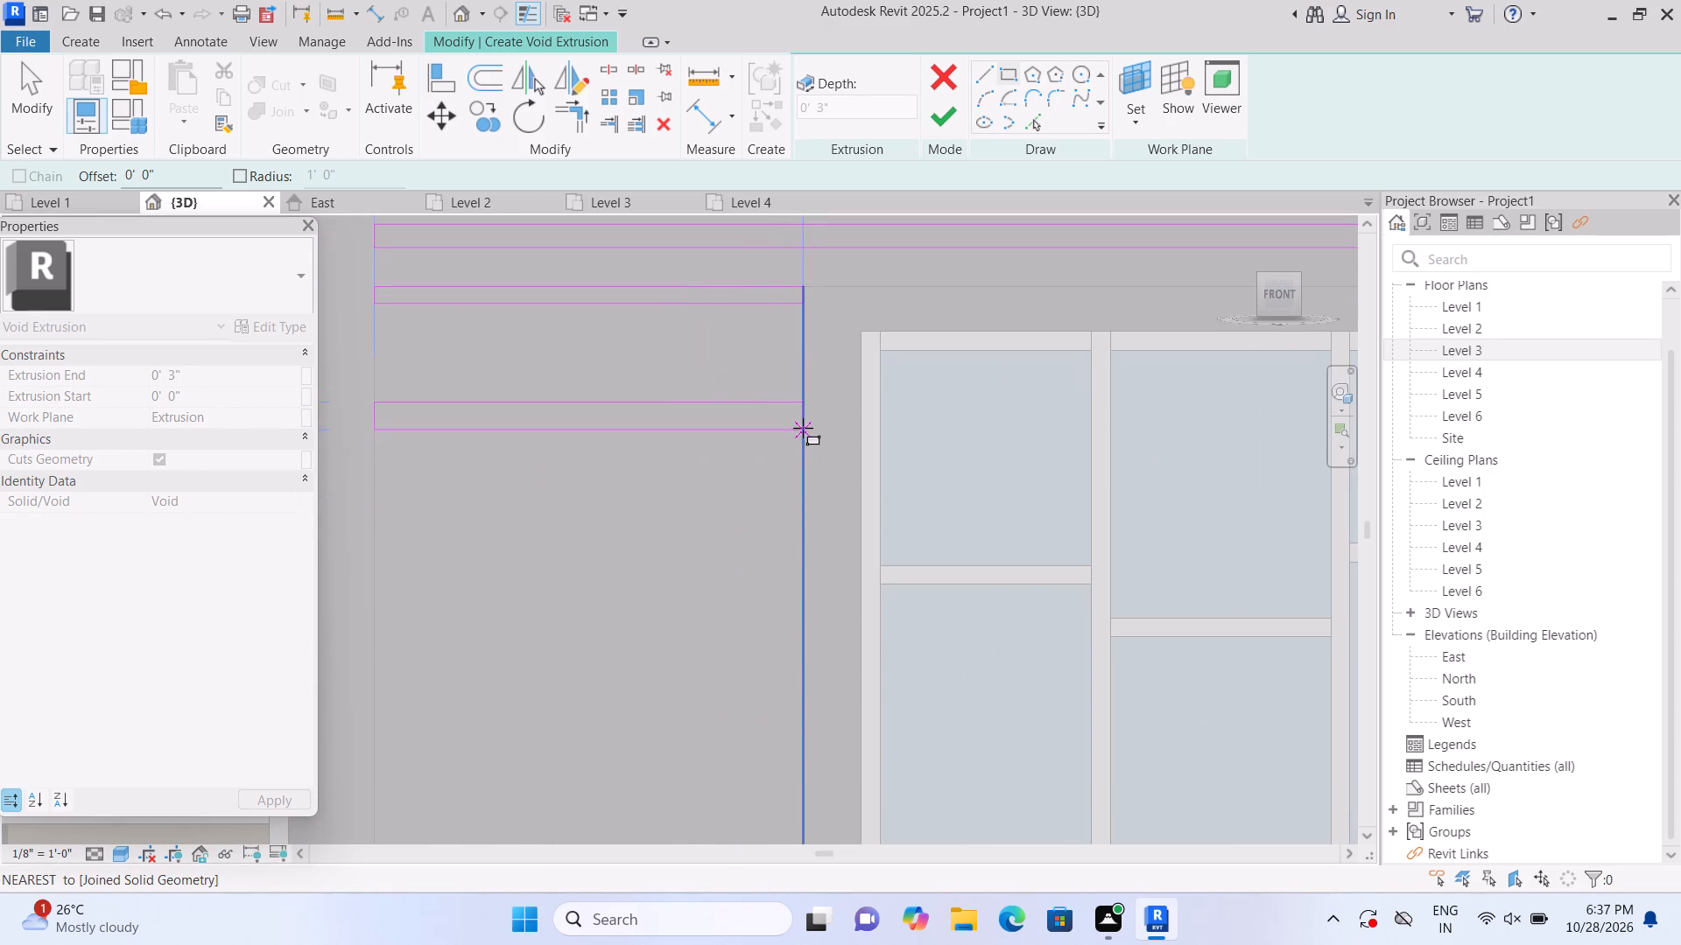
{"action": "left_click", "coordinate": [798, 418]}
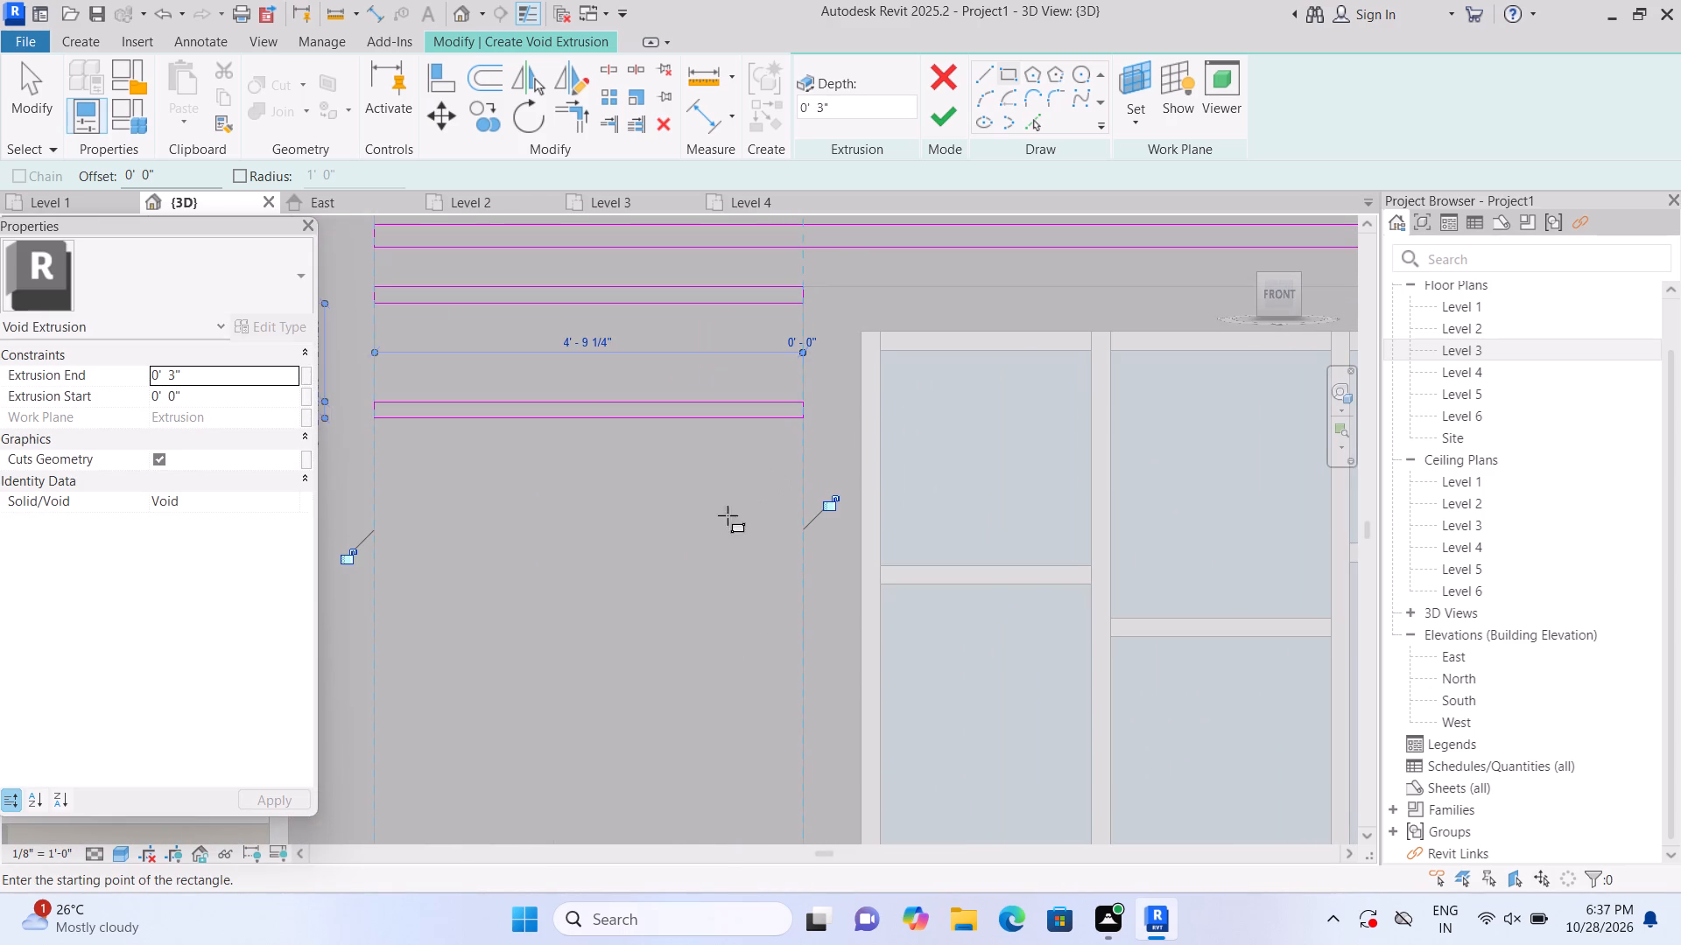
Sketch another thin void rectangle about 4'-9" long directly below the last one, spanning the same wall strip left of the window.
{"action": "scroll", "coordinate": [503, 577], "scroll_direction": "down", "scroll_amount": 3}
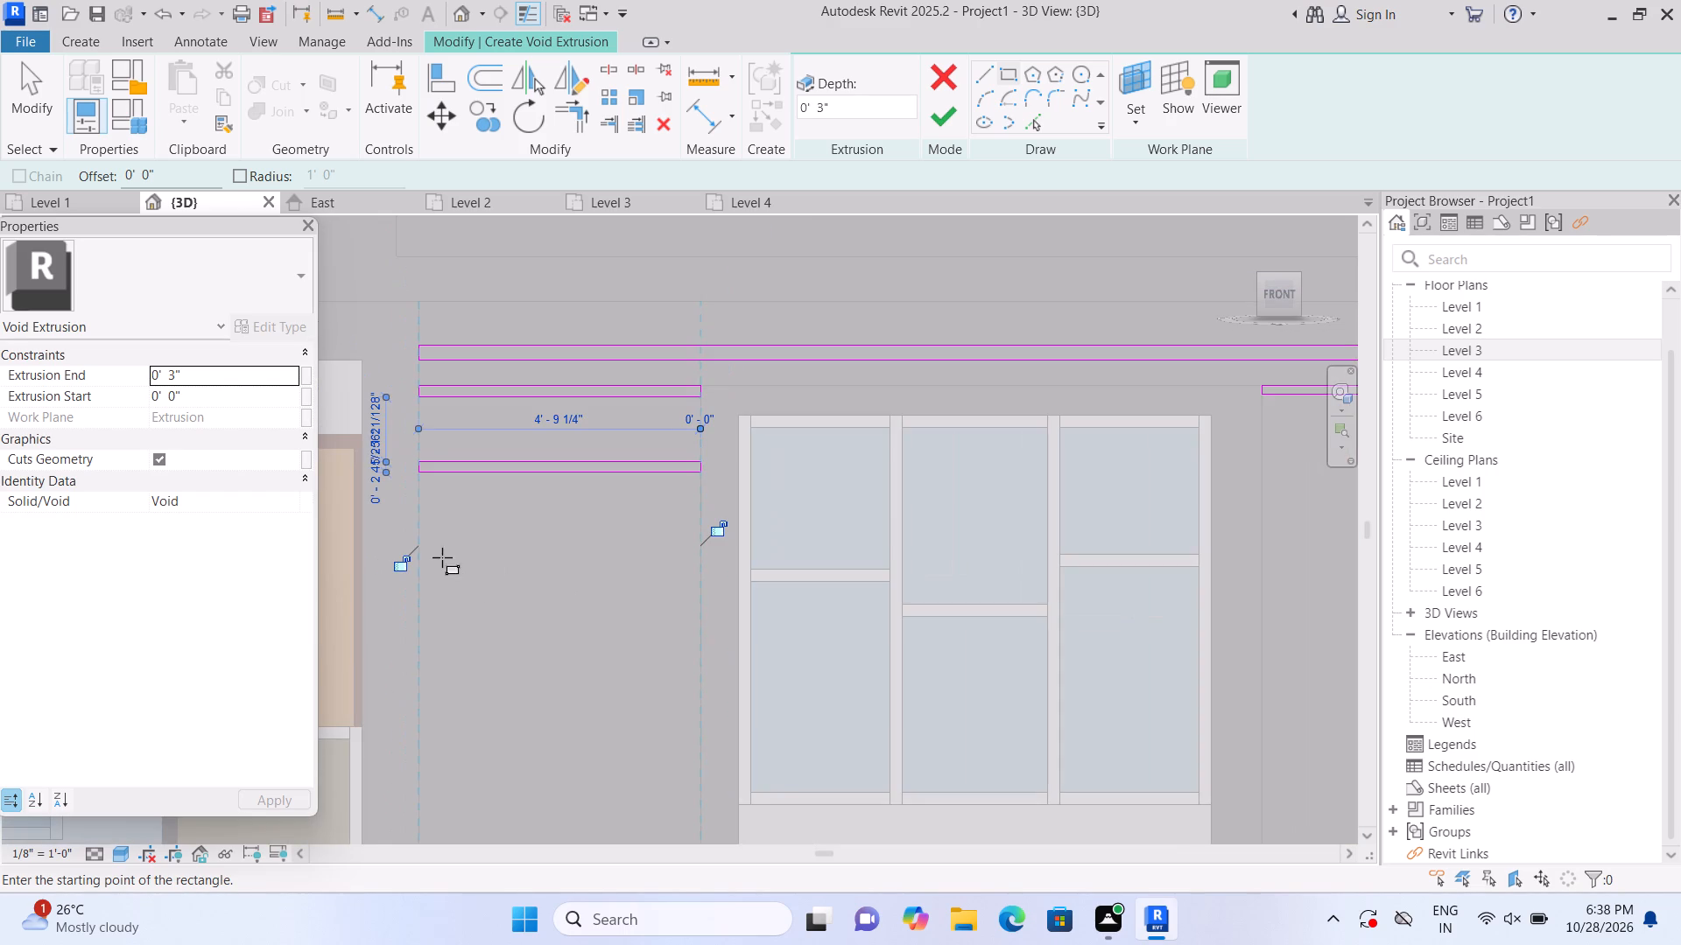
{"action": "left_click", "coordinate": [418, 520]}
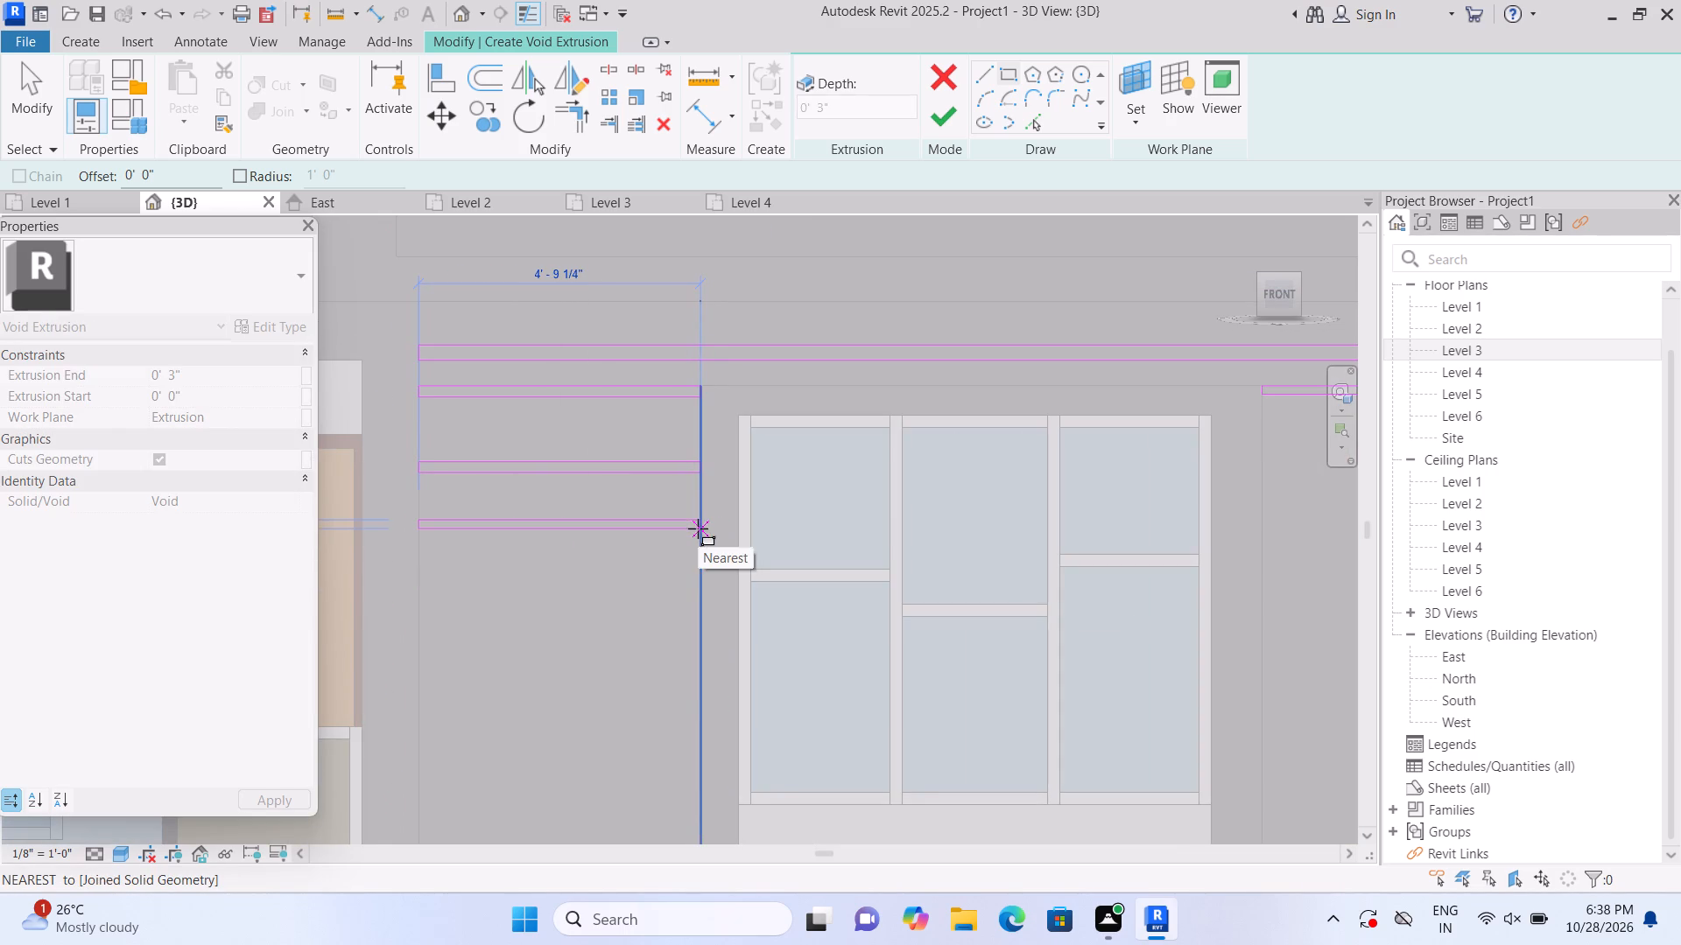
{"action": "left_click", "coordinate": [698, 528]}
{"action": "middle_click_drag", "start_coordinate": [568, 691], "coordinate": [512, 451]}
{"action": "scroll", "coordinate": [541, 449], "scroll_direction": "down", "scroll_amount": 2}
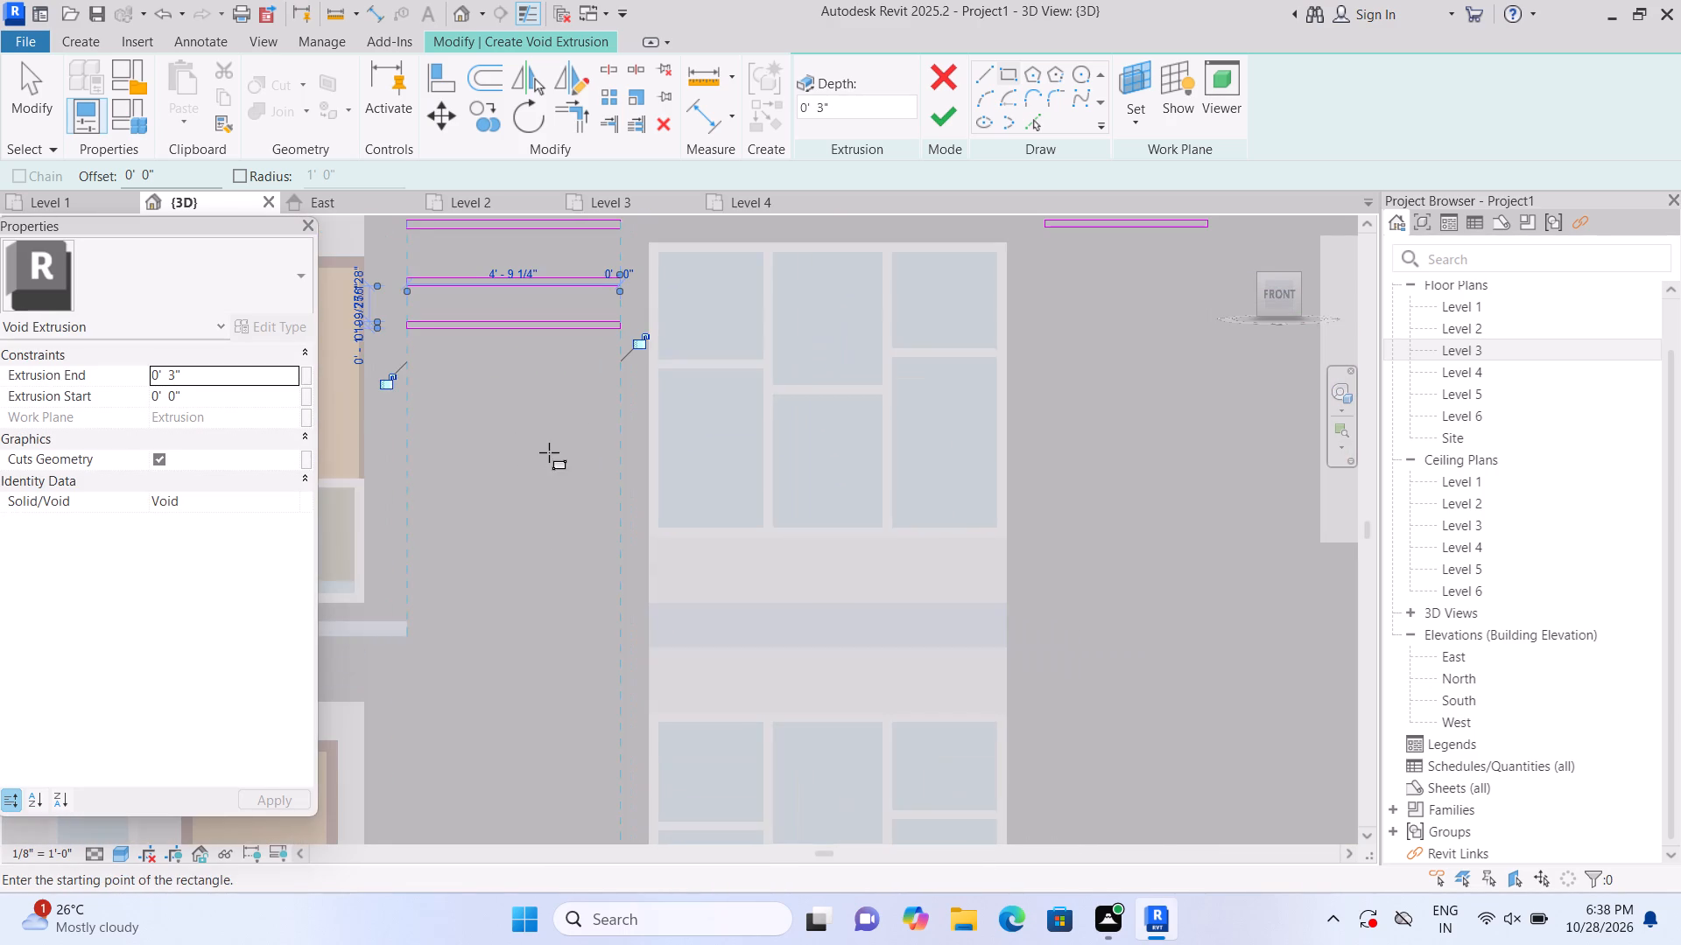
{"action": "key", "text": "Escape"}
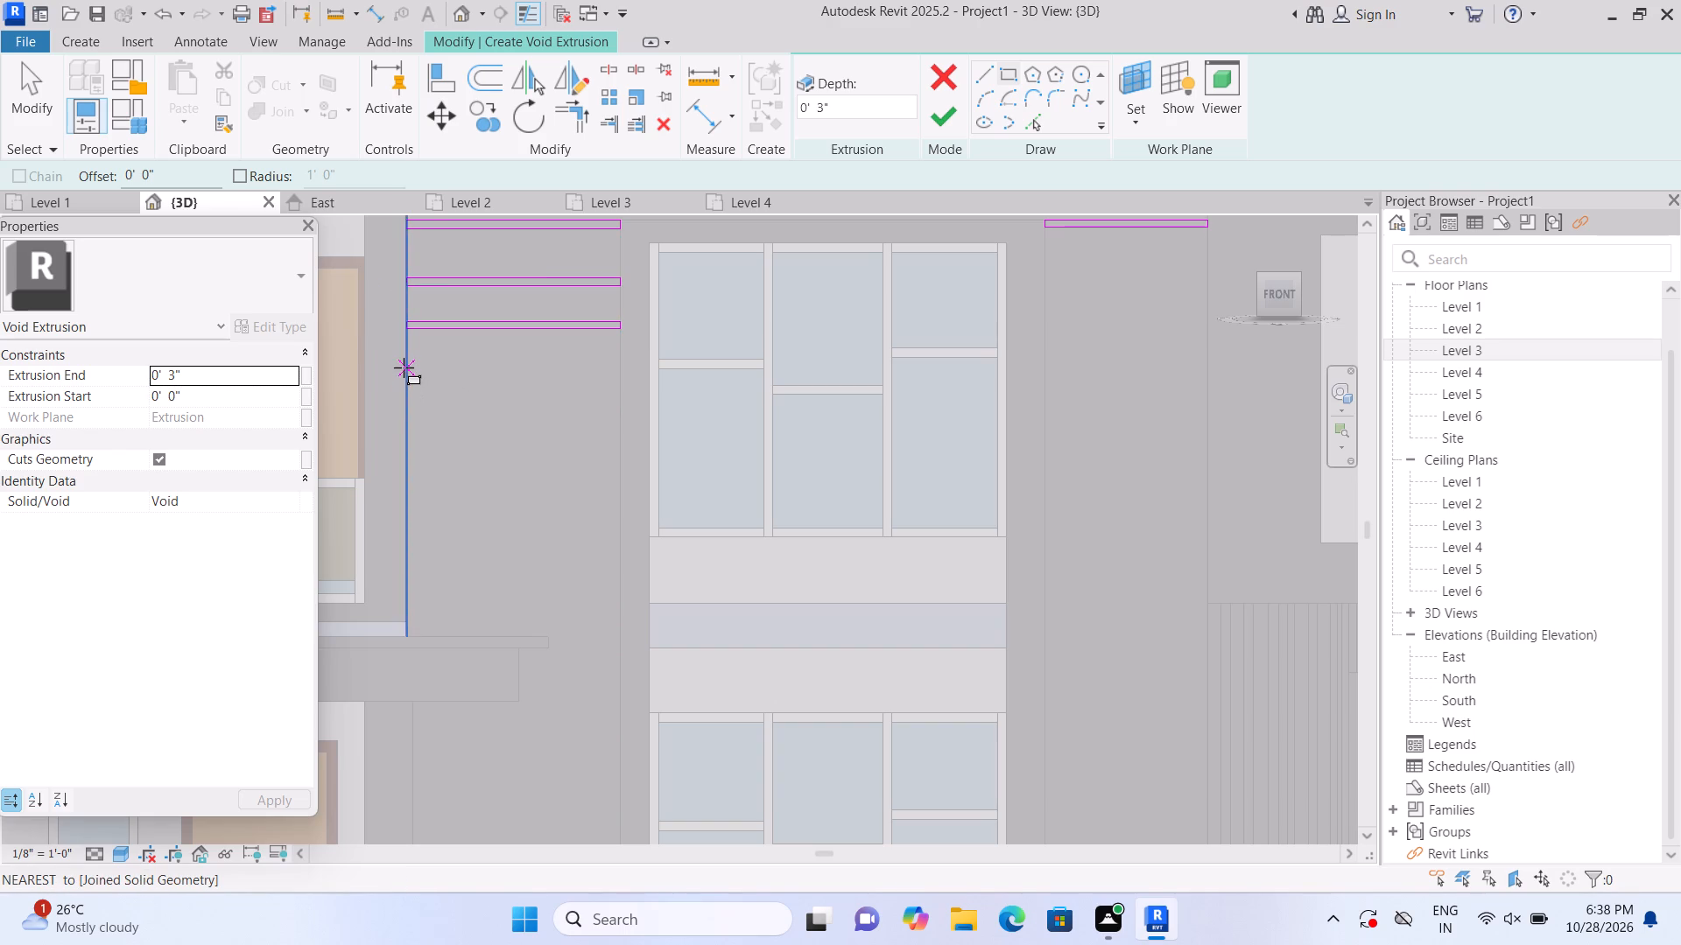
Sketch three more thin void rectangles, each about 4'-9" long, at roughly even spacing down the wall strip beside the upper window's lower half.
{"action": "left_click", "coordinate": [404, 367]}
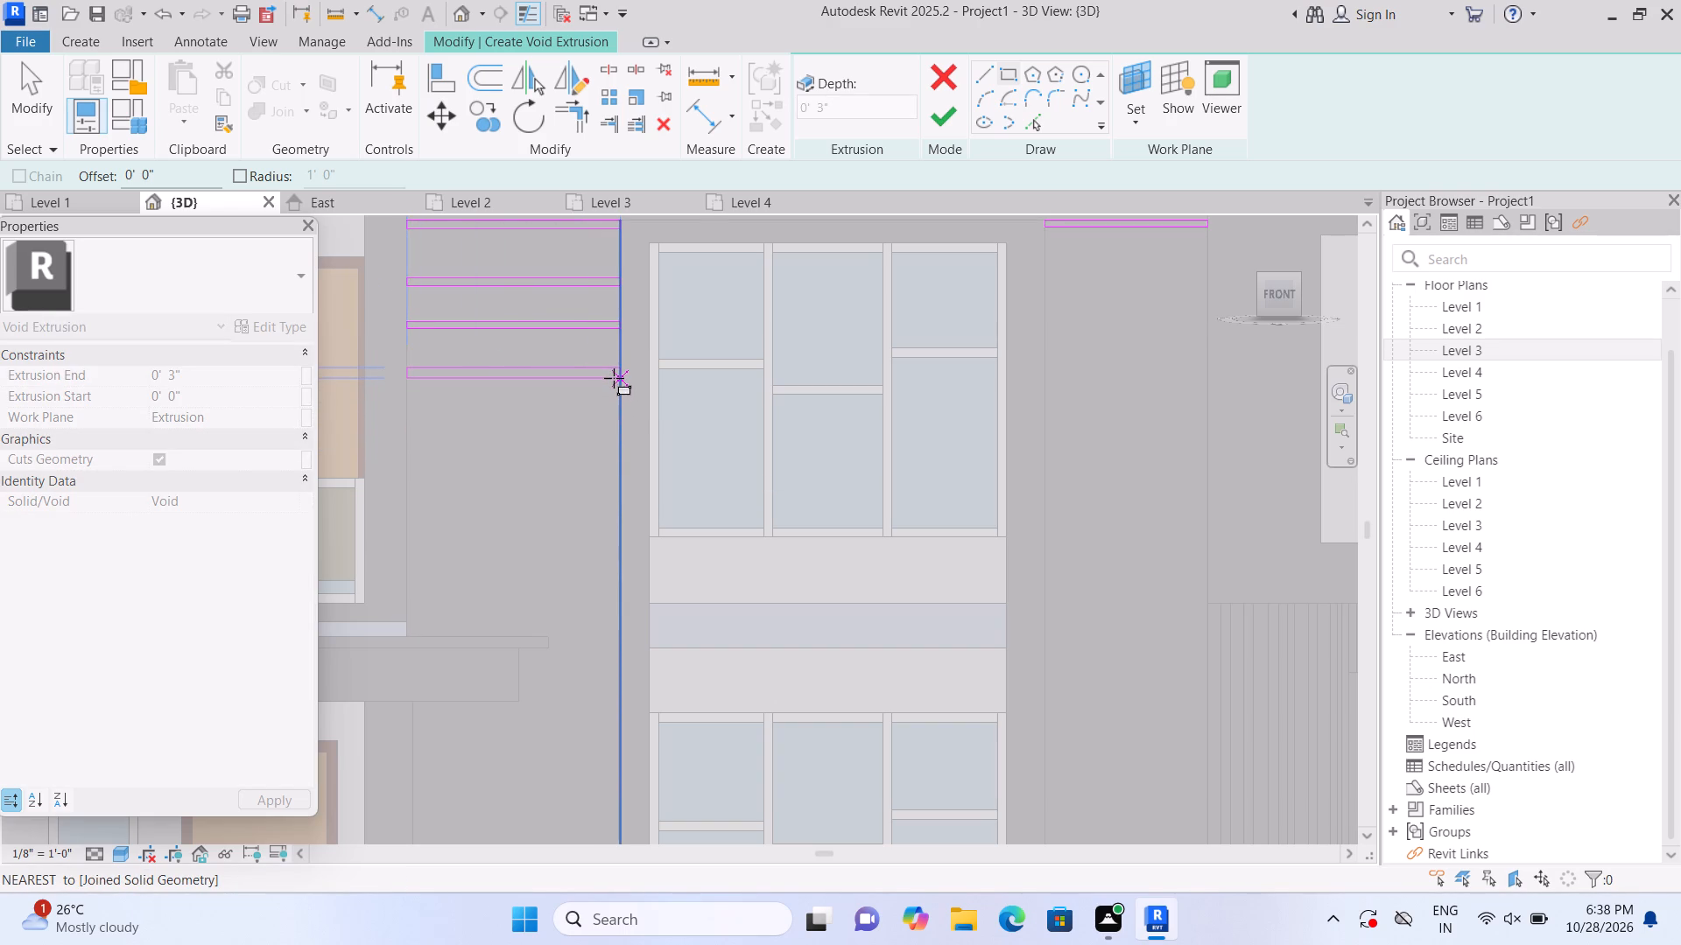
{"action": "left_click", "coordinate": [614, 378]}
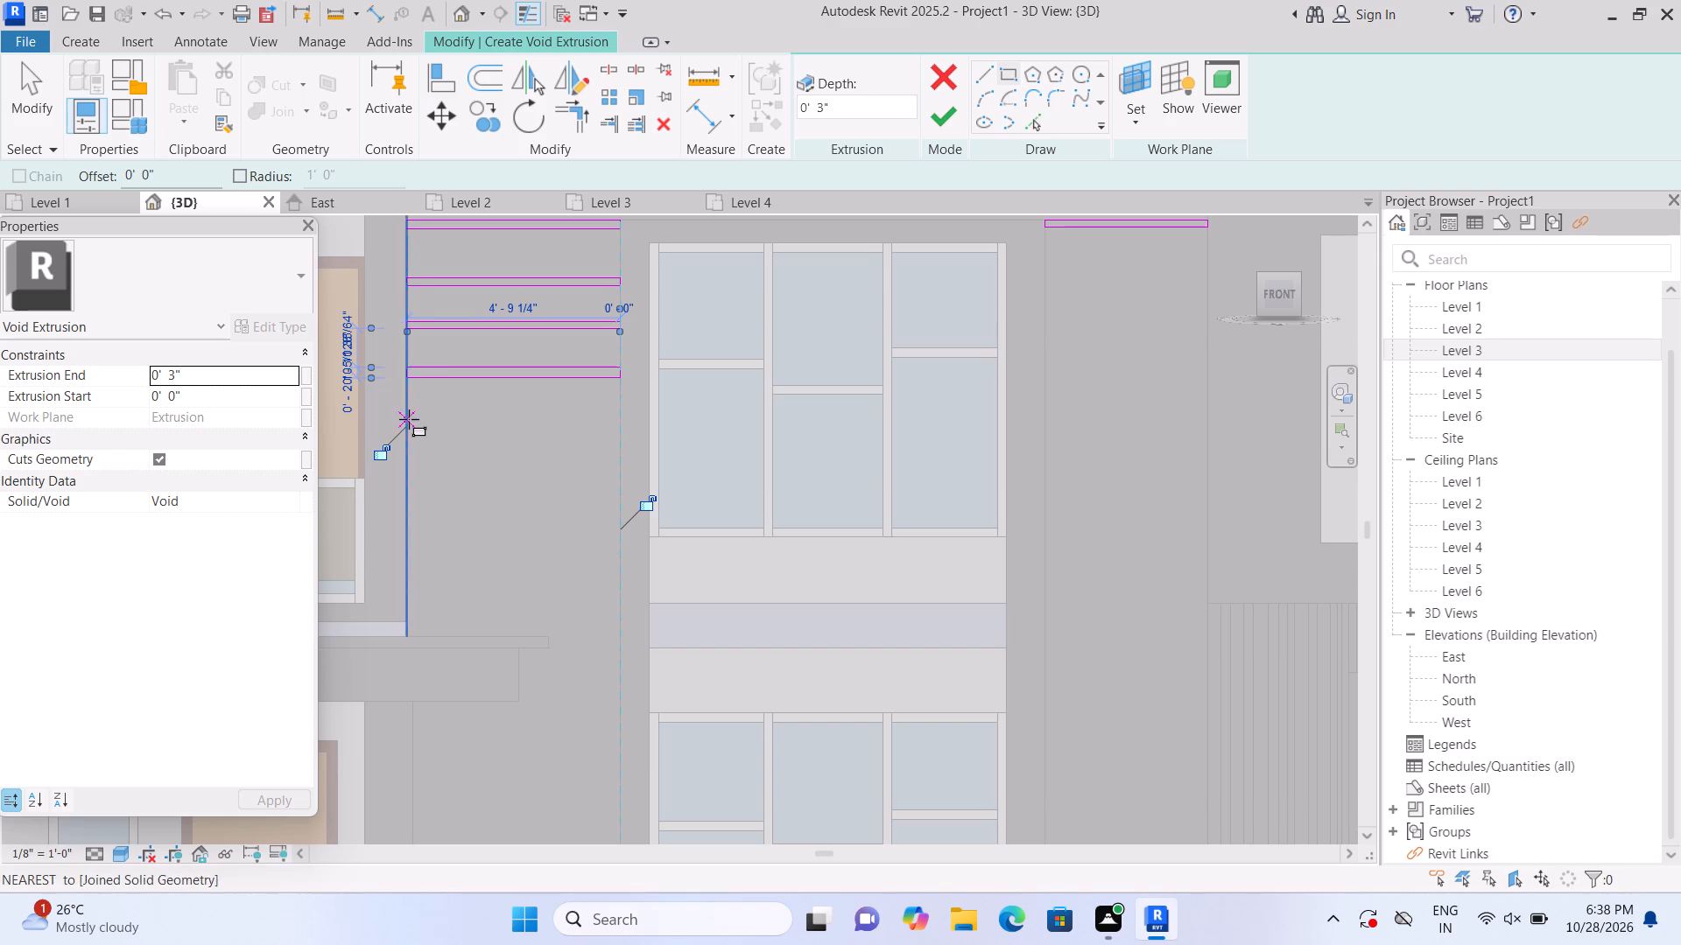
{"action": "key", "text": "Escape"}
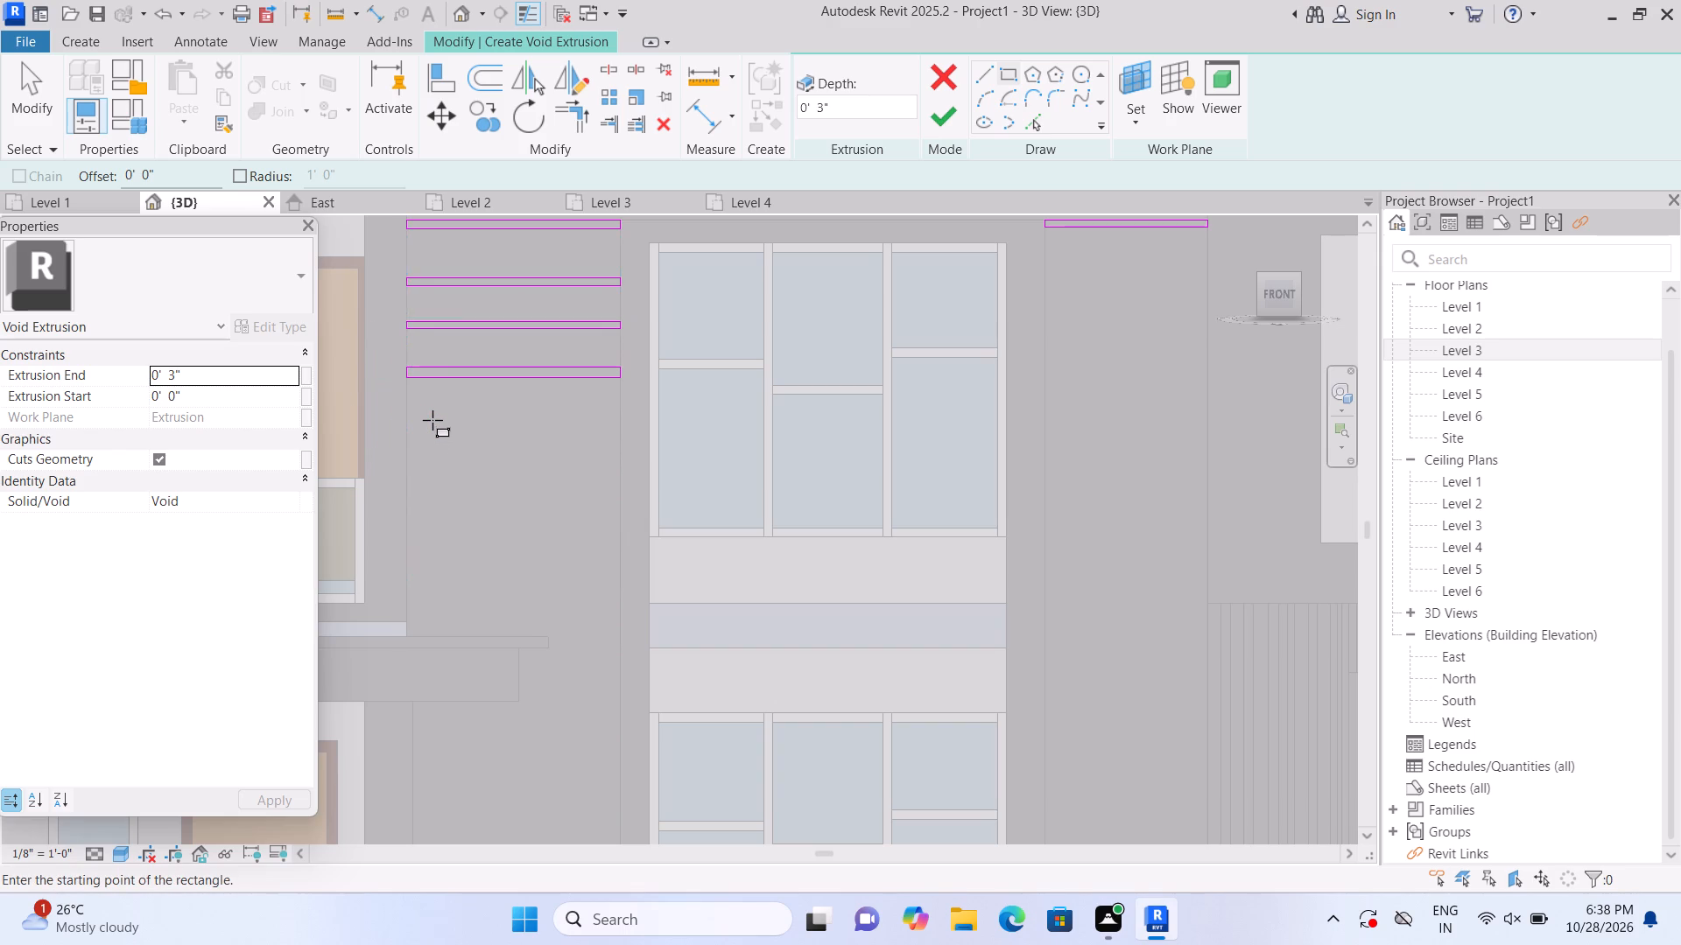
{"action": "left_click", "coordinate": [417, 416]}
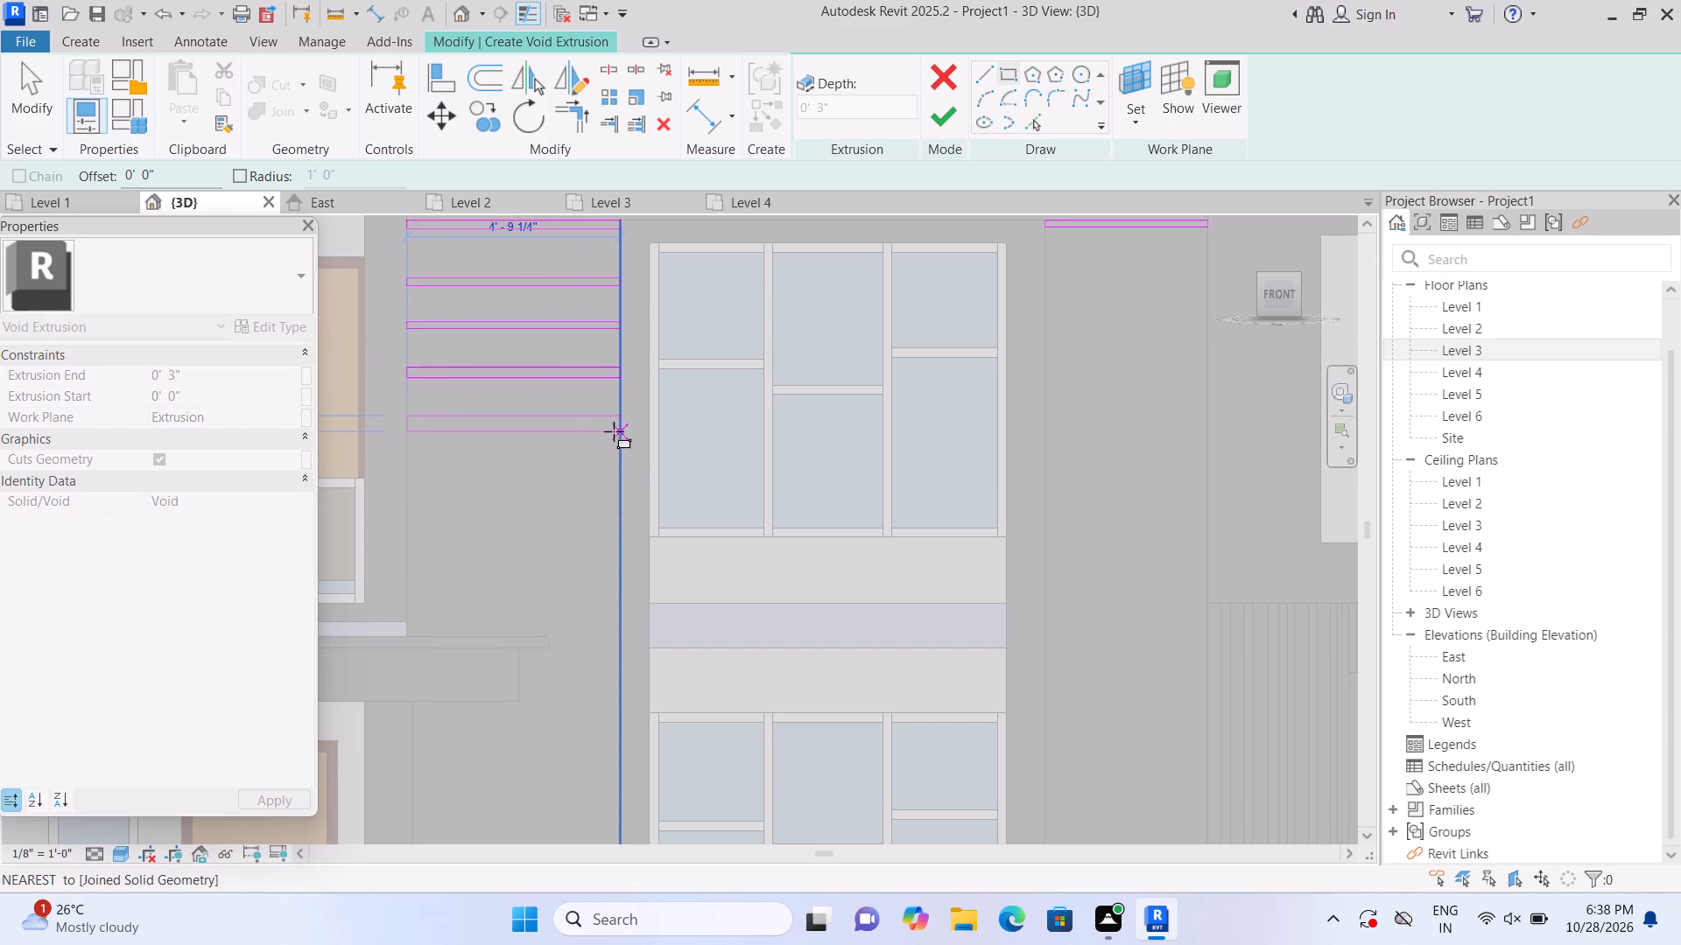
{"action": "left_click", "coordinate": [614, 427]}
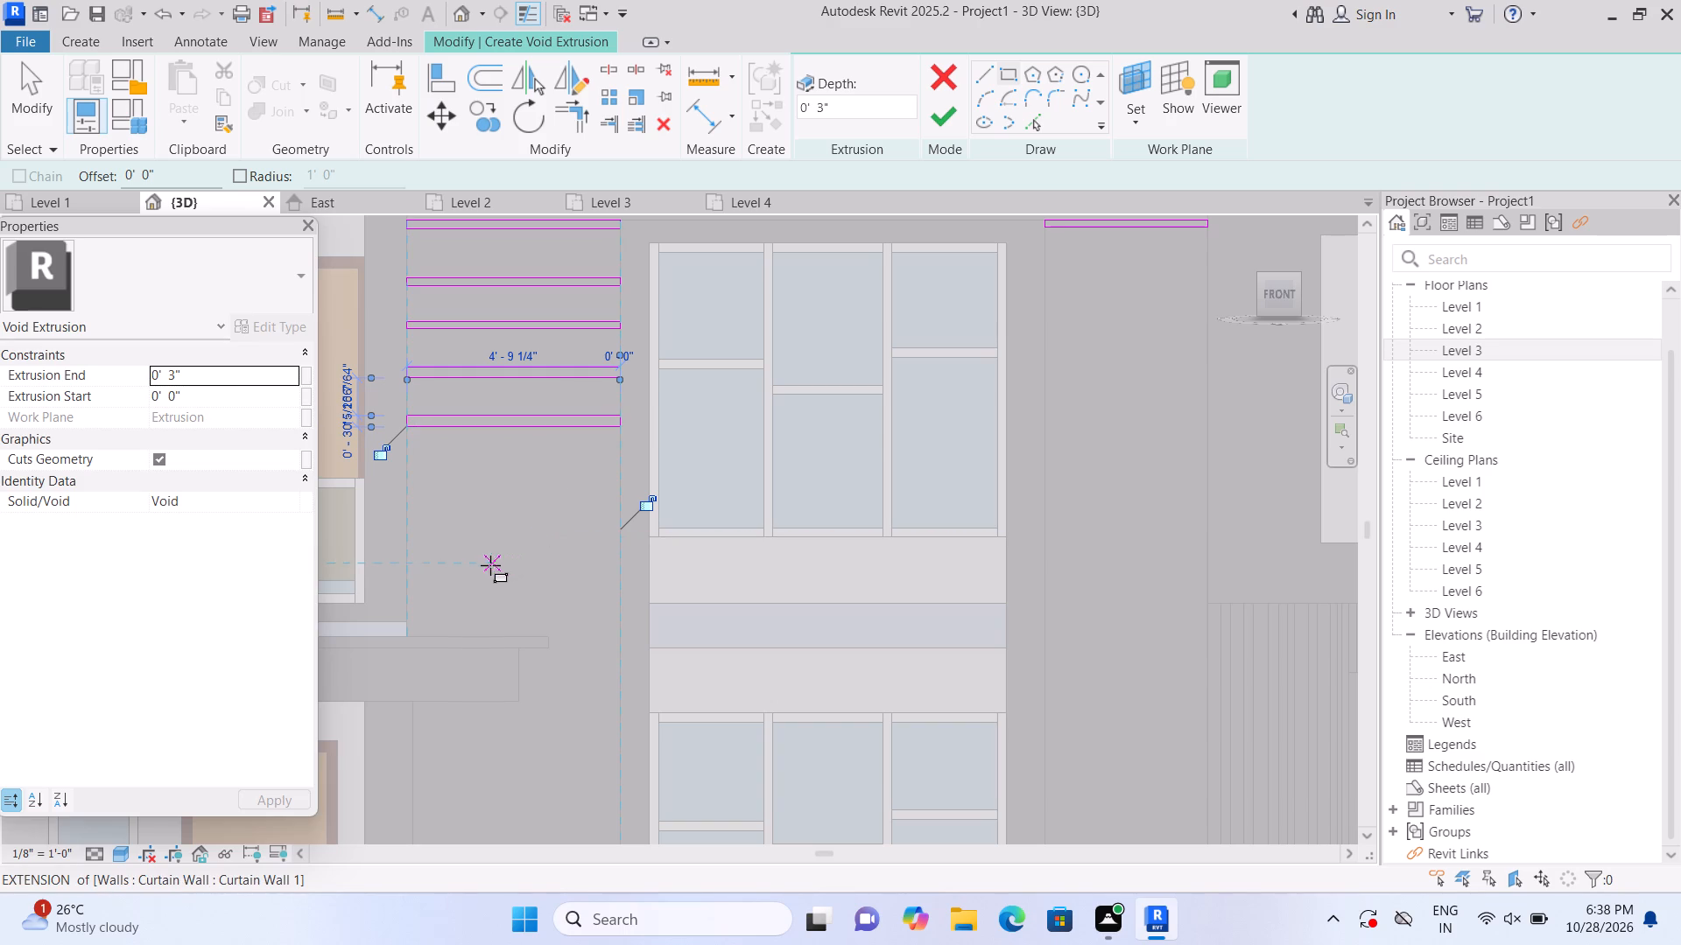
{"action": "key", "text": "Escape"}
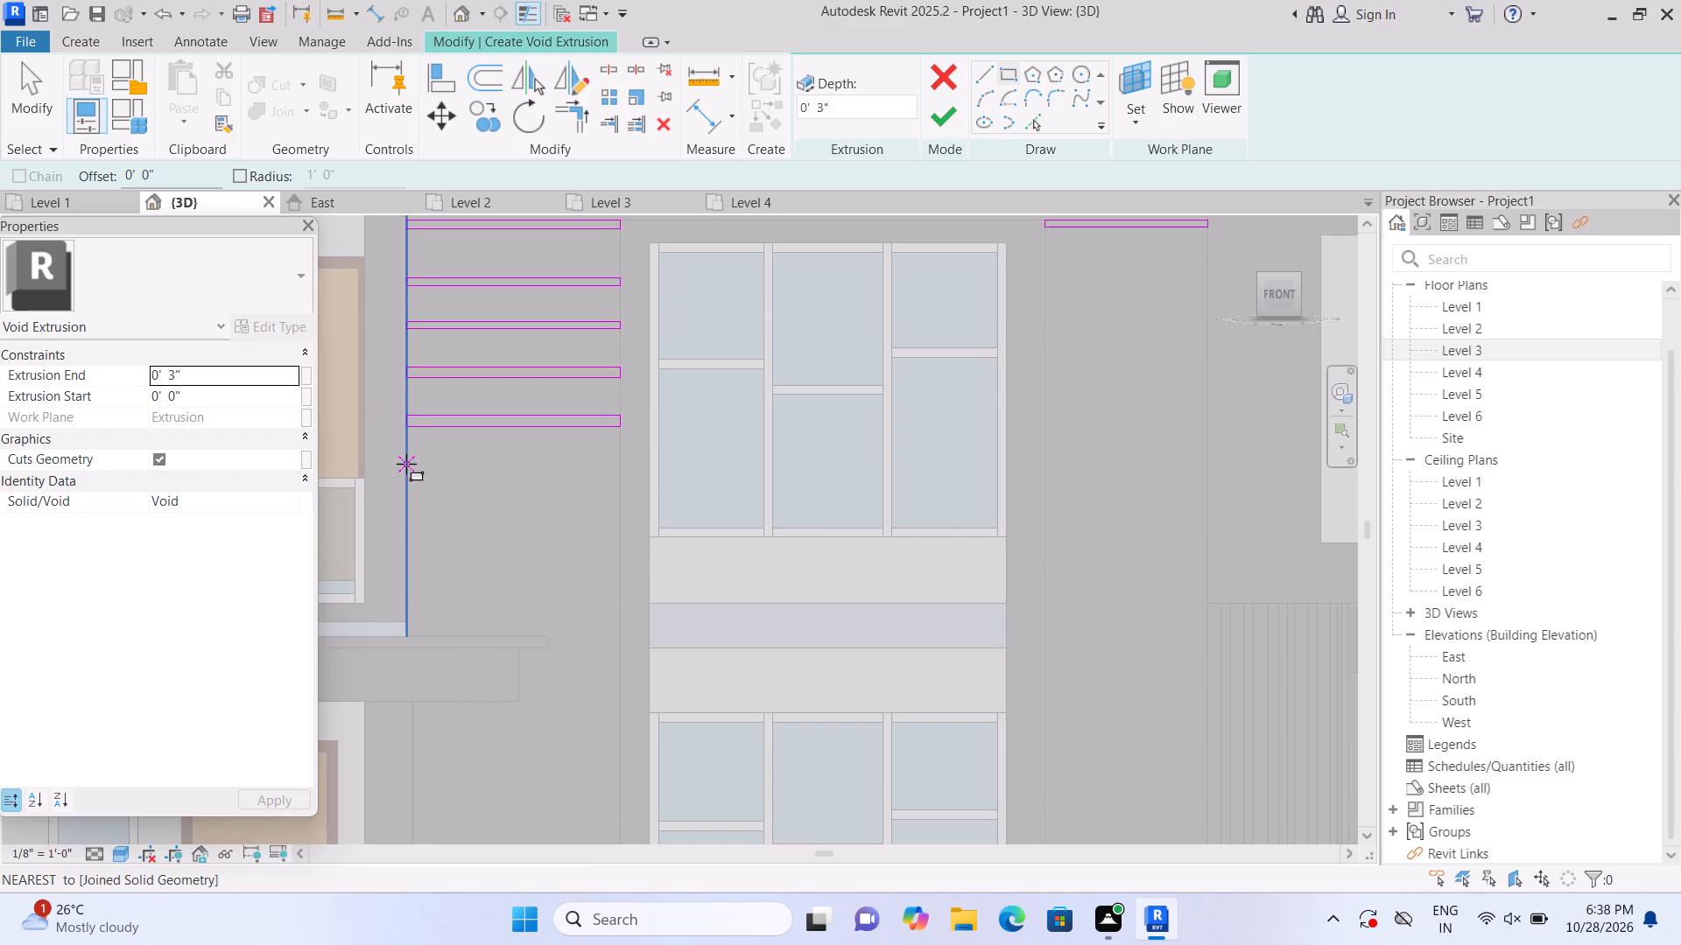
{"action": "left_click", "coordinate": [406, 464]}
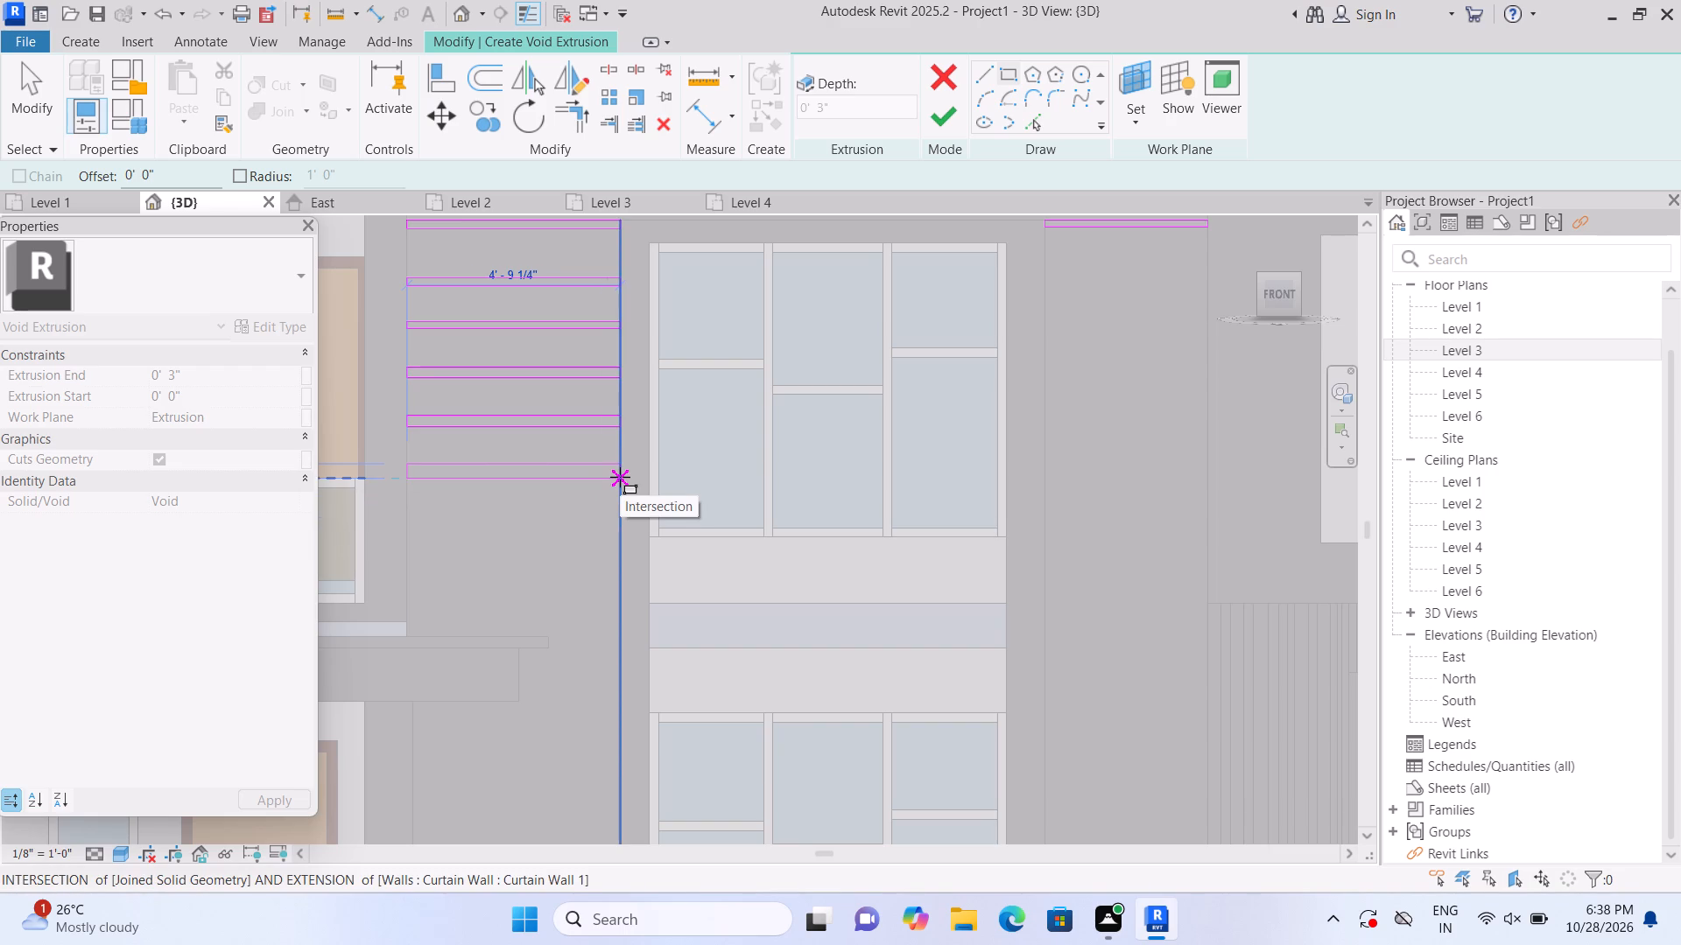
{"action": "left_click", "coordinate": [620, 477]}
{"action": "key", "text": "Escape"}
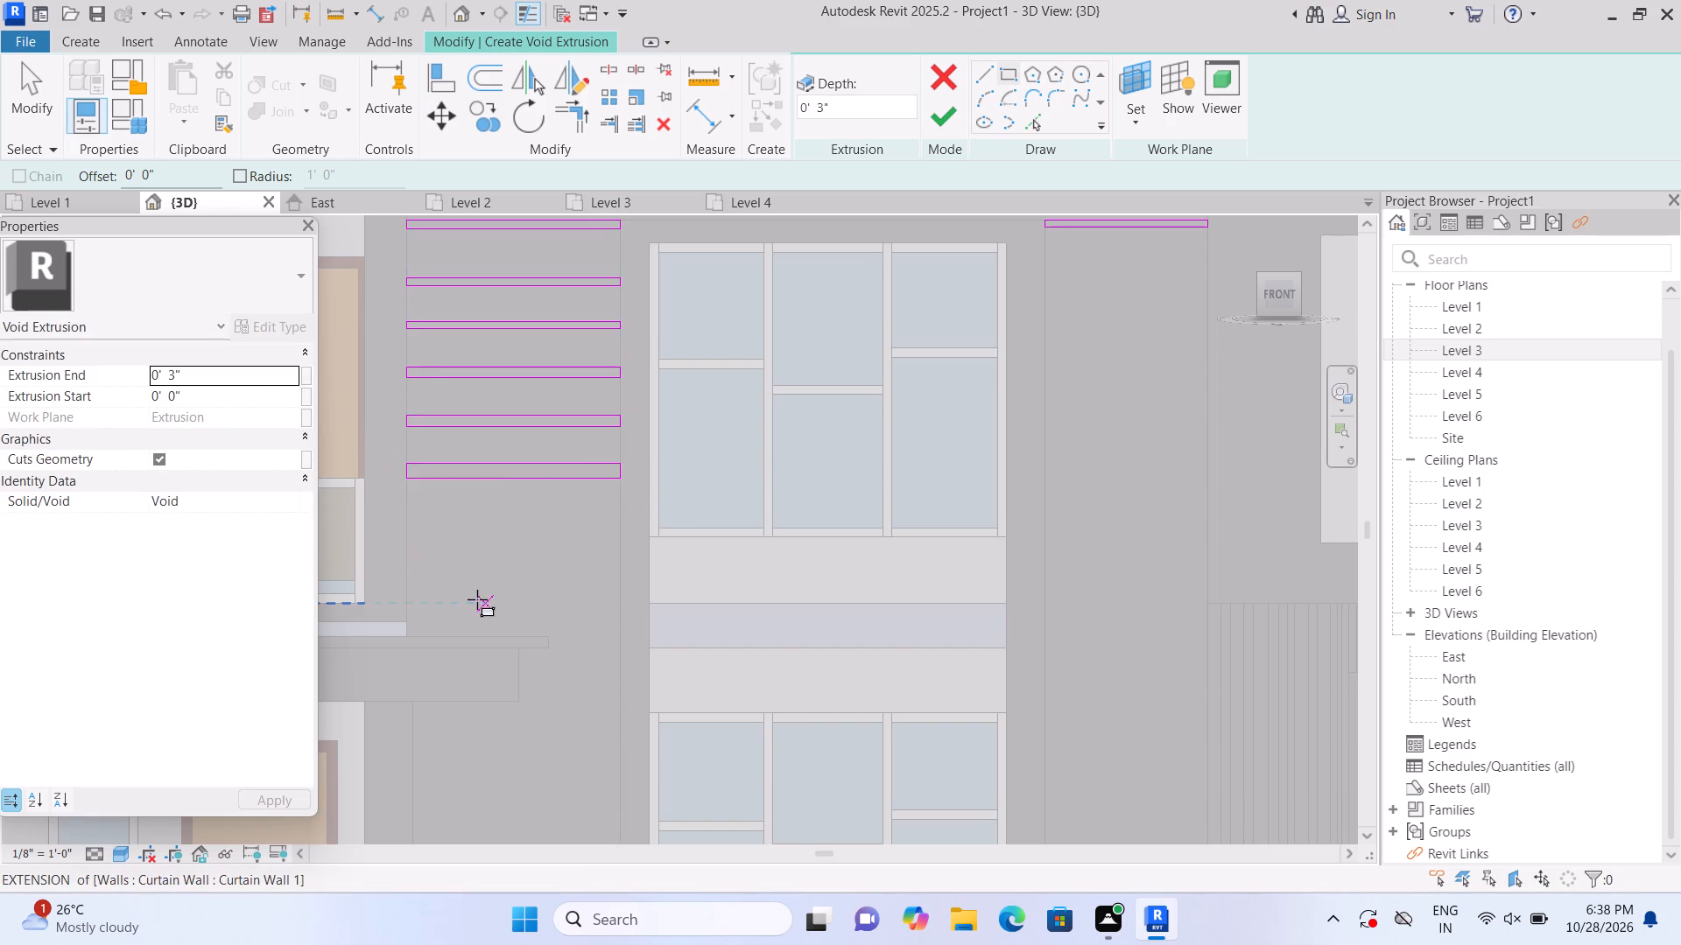
Continue the groove pattern with two thin 4'-9" void rectangles, one near the upper window's sill level and one just above the balcony slab.
{"action": "left_click", "coordinate": [410, 516]}
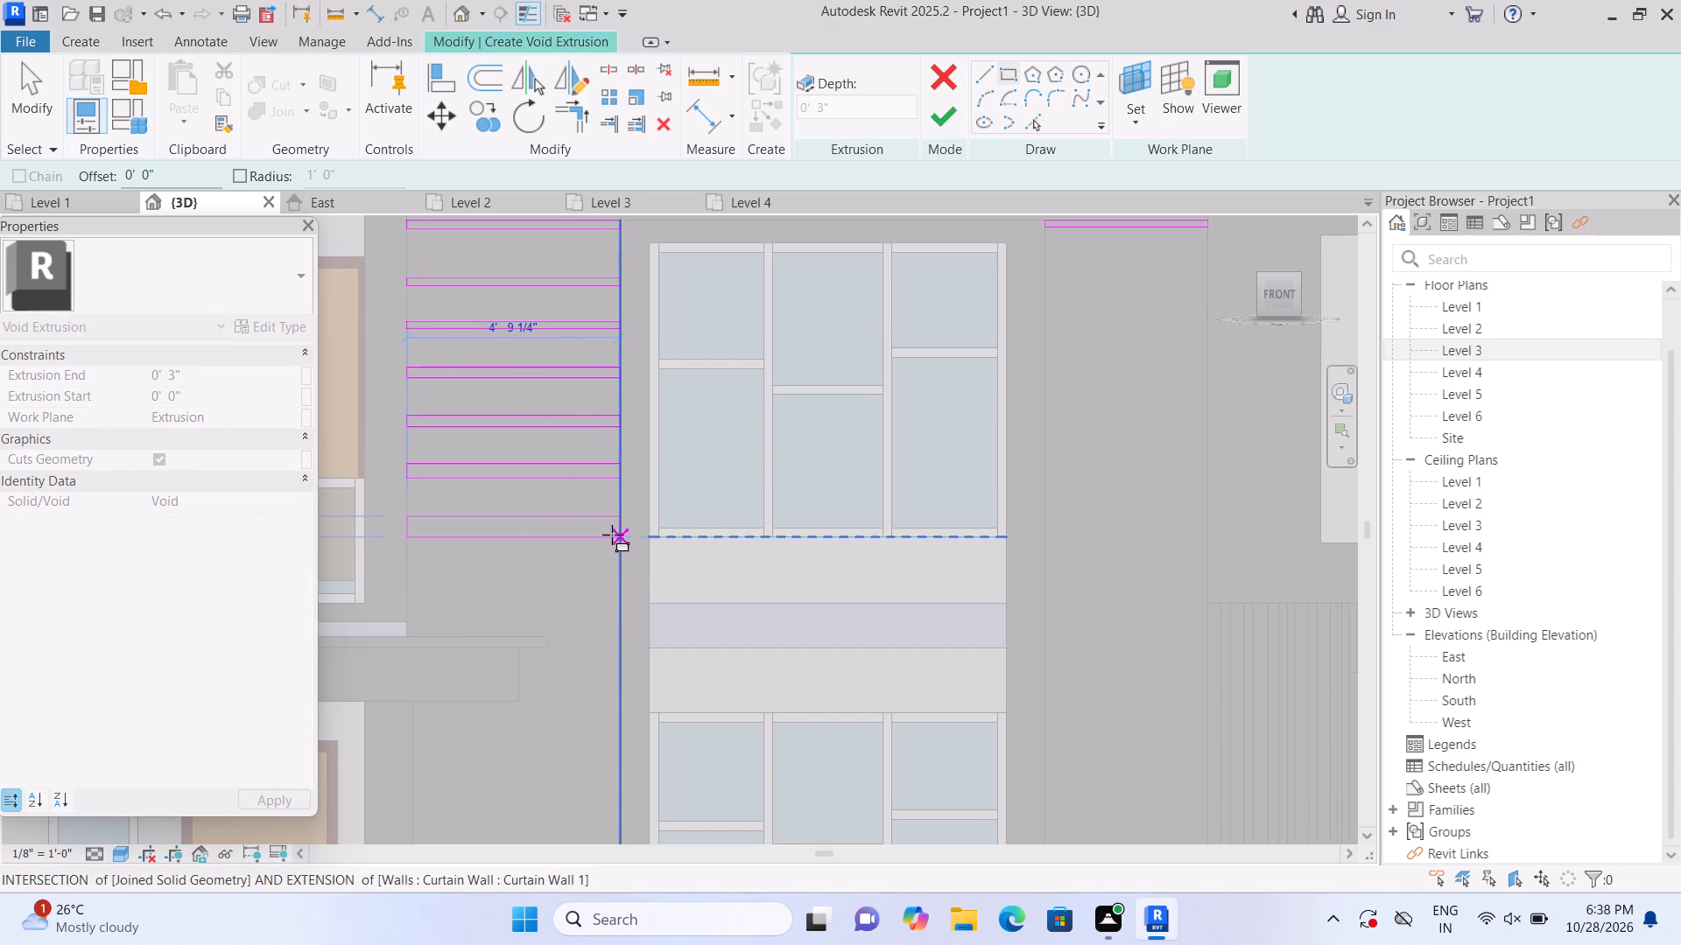
{"action": "scroll", "coordinate": [612, 531], "scroll_direction": "up", "scroll_amount": 1}
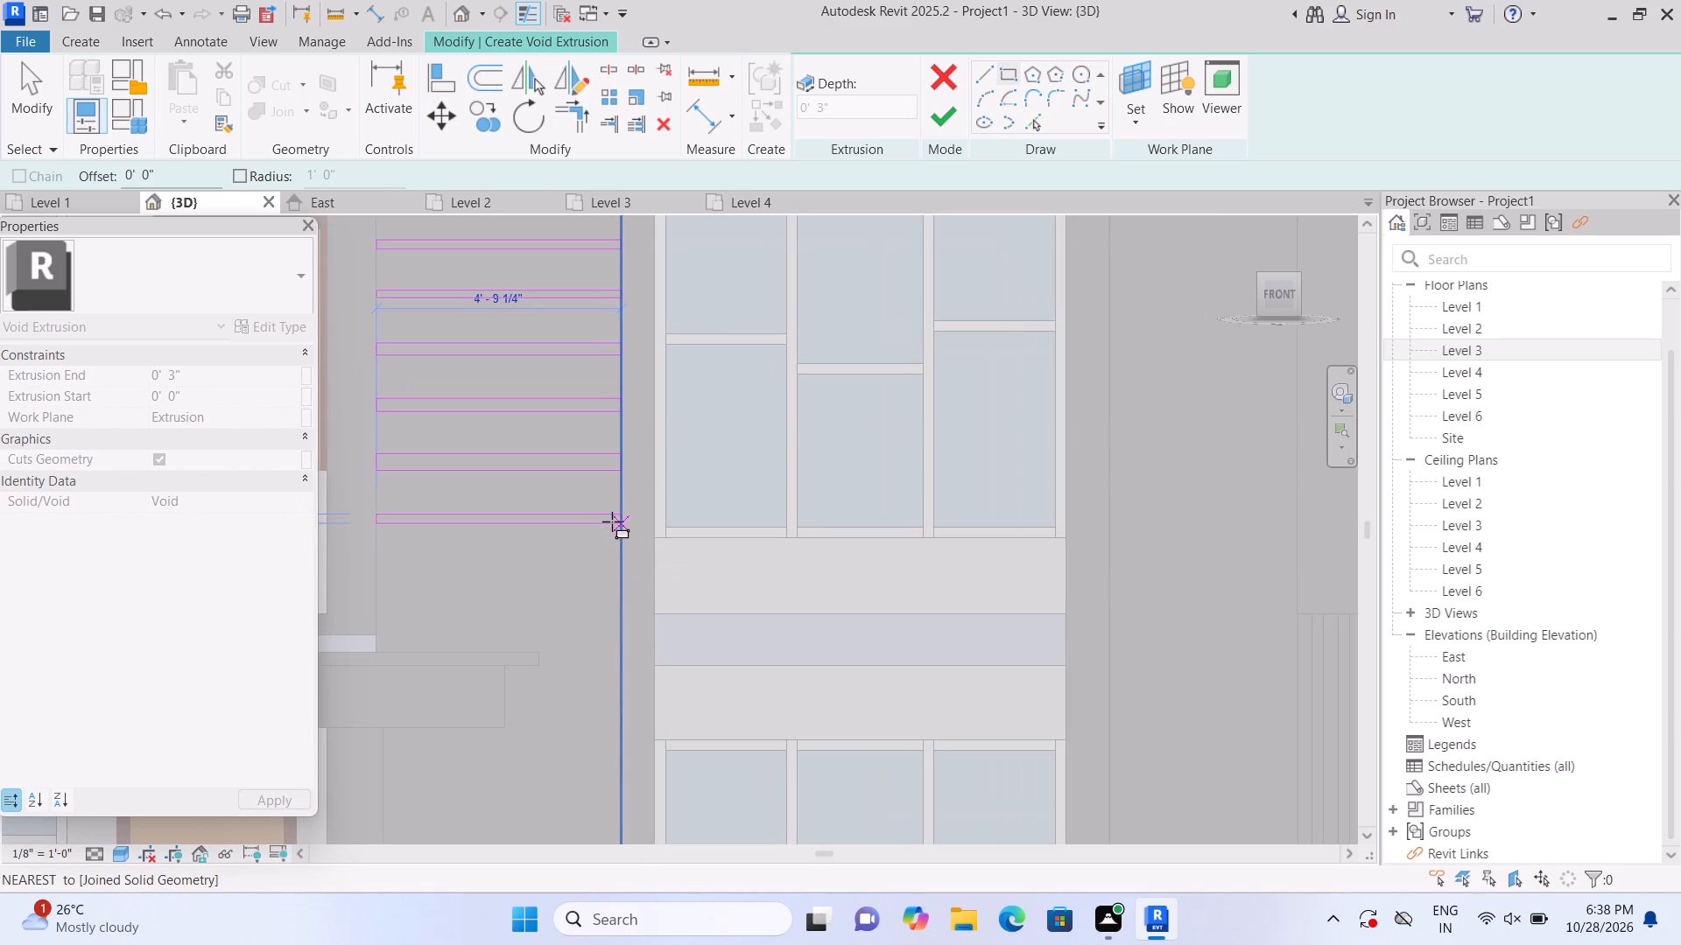
{"action": "left_click", "coordinate": [612, 527]}
{"action": "scroll", "coordinate": [613, 527], "scroll_direction": "down", "scroll_amount": 2}
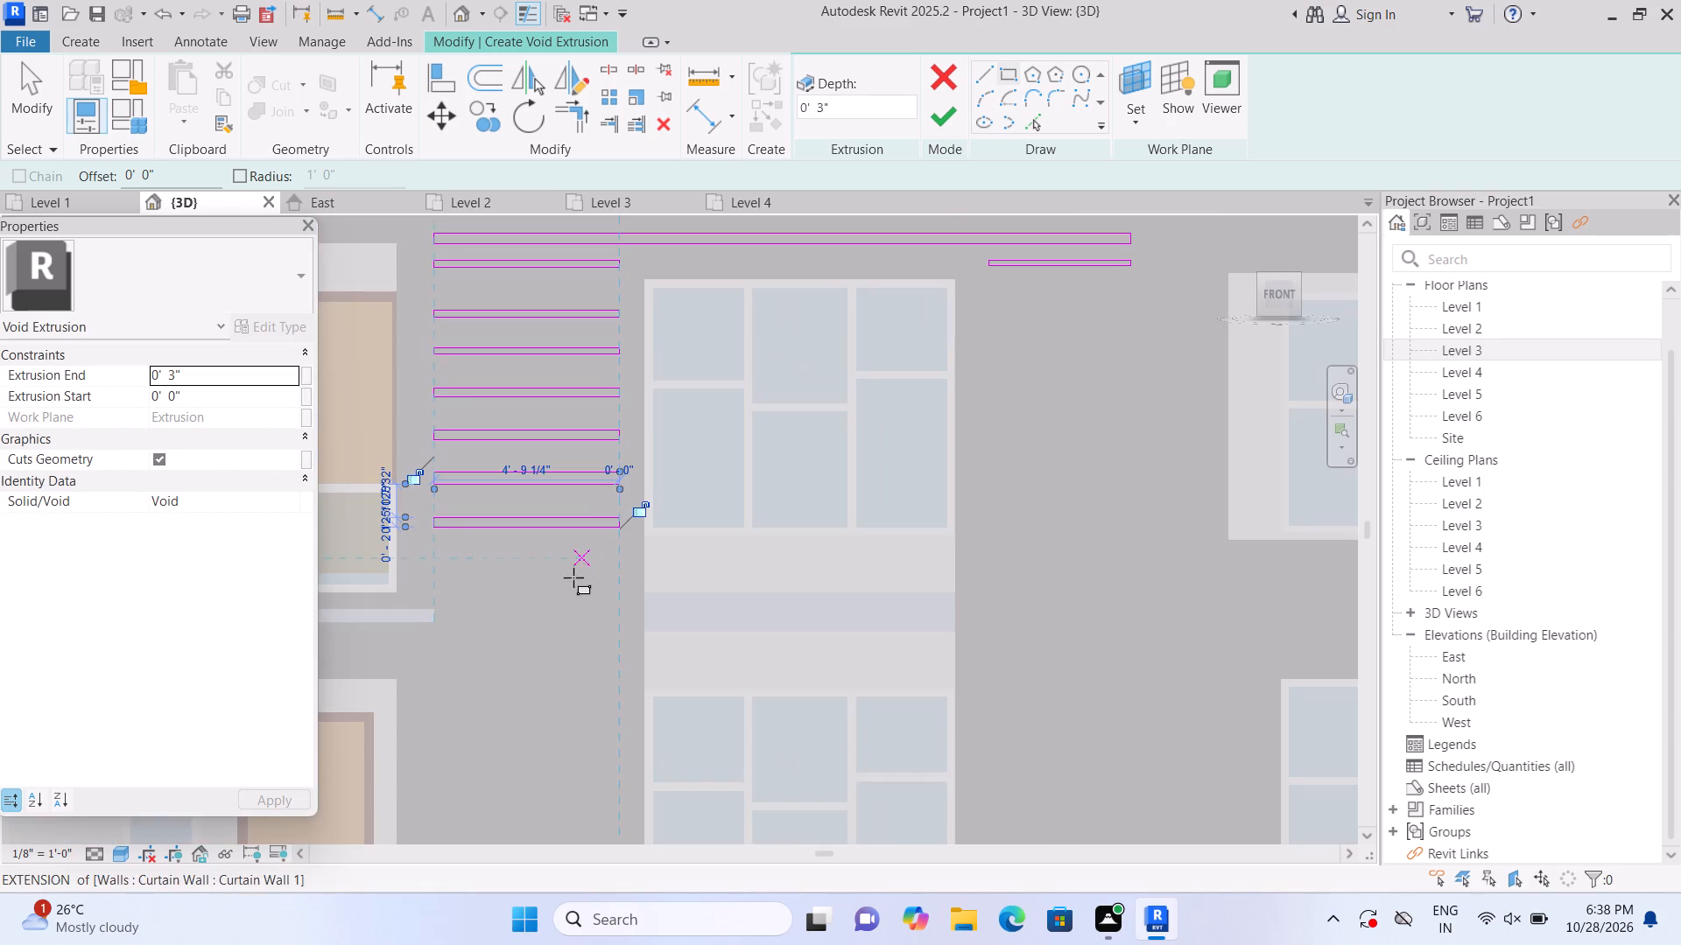
{"action": "key", "text": "Escape"}
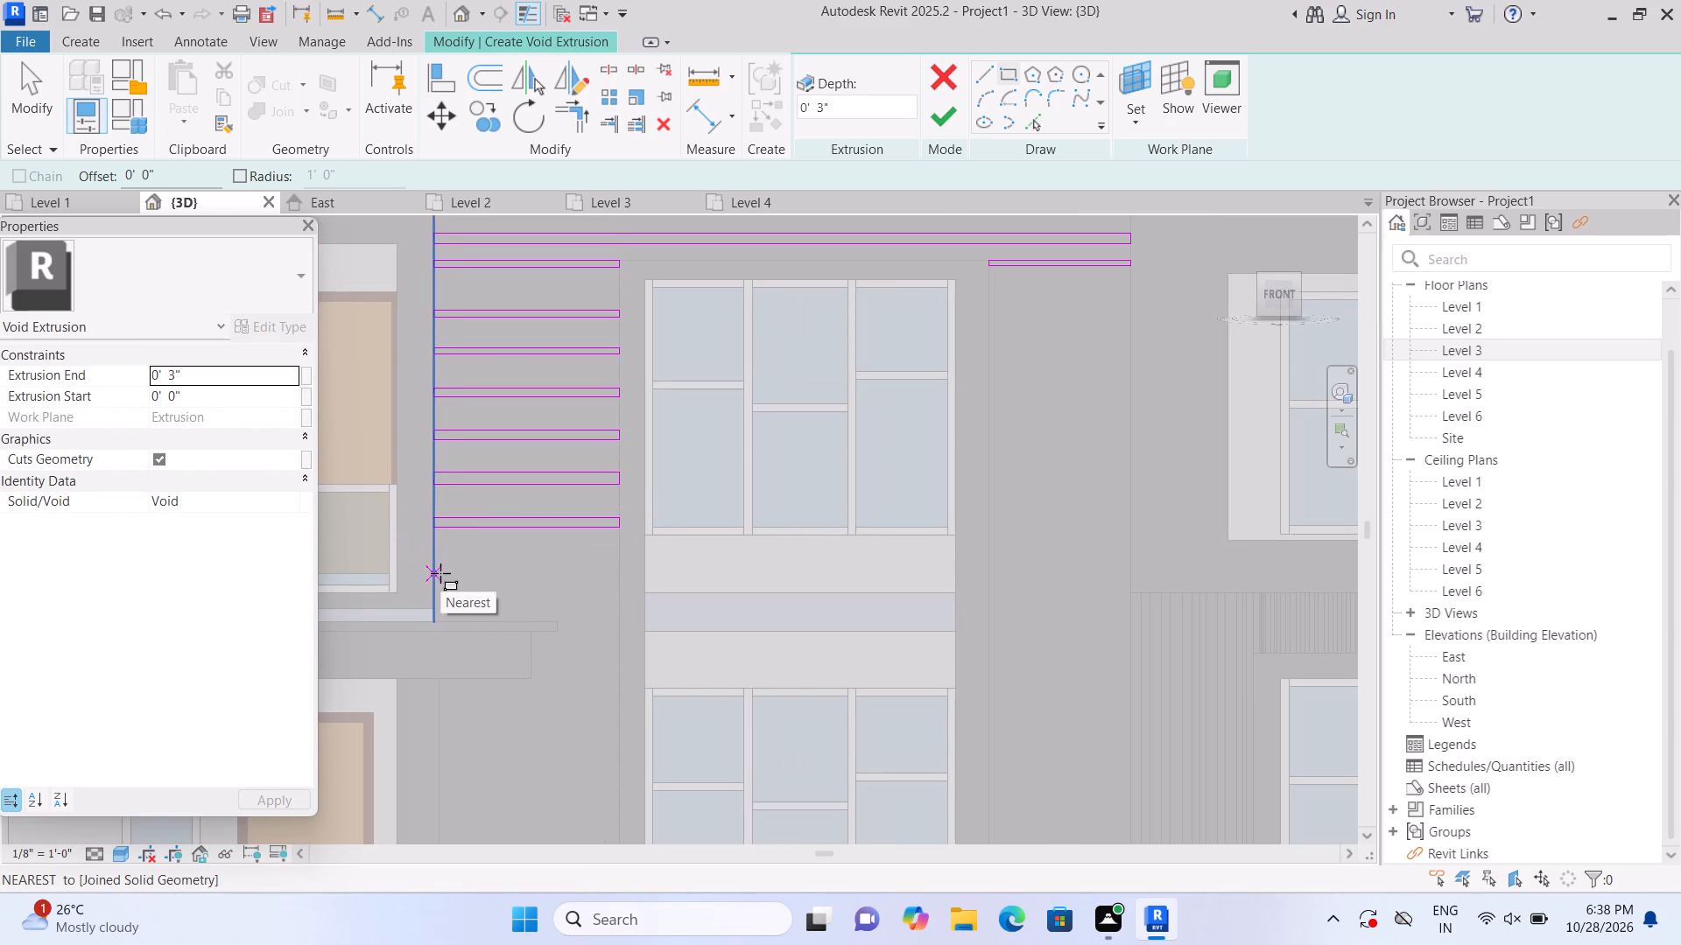
{"action": "left_click", "coordinate": [440, 573]}
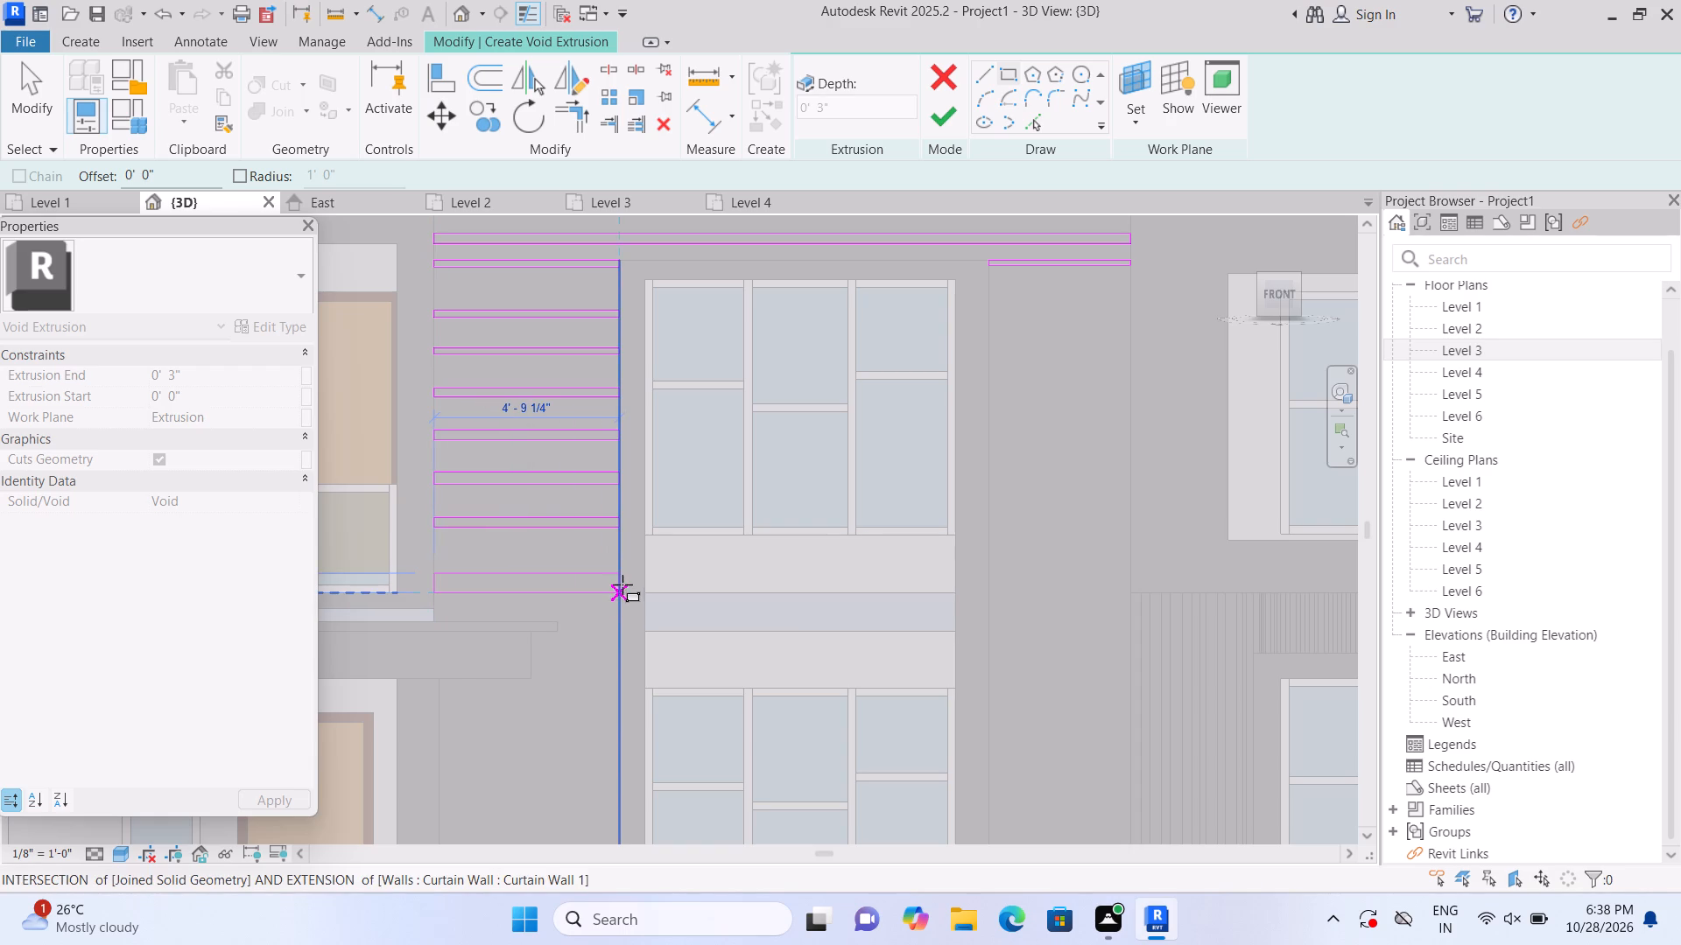
{"action": "scroll", "coordinate": [621, 582], "scroll_direction": "up", "scroll_amount": 4}
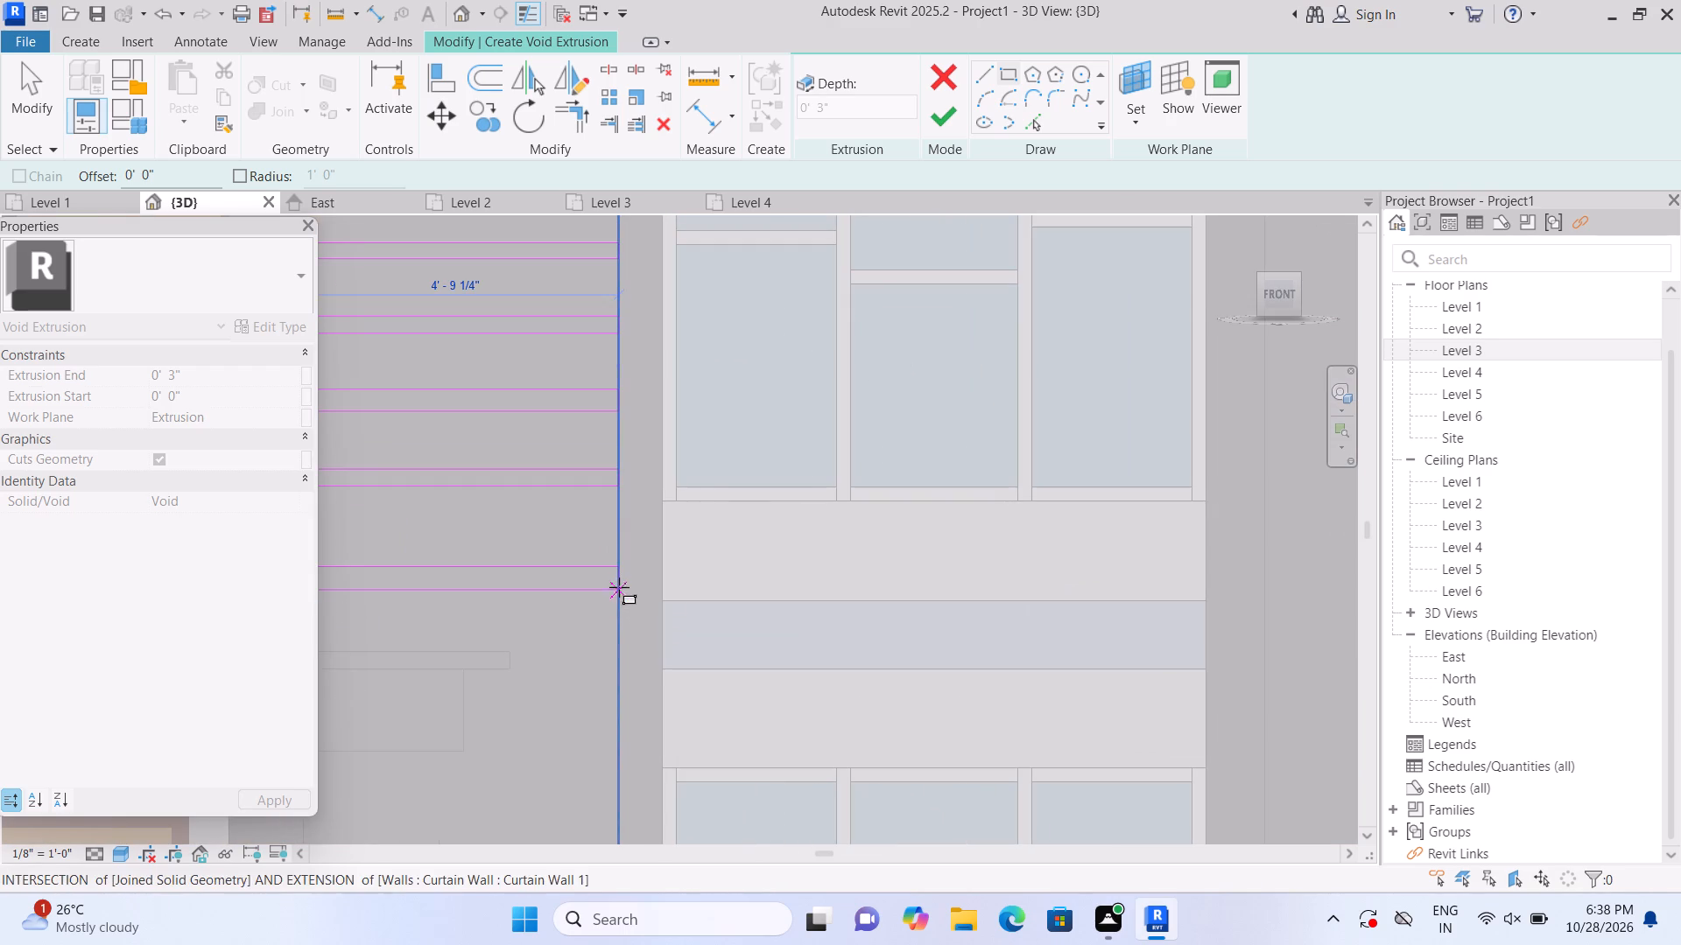
{"action": "left_click", "coordinate": [619, 582]}
Sketch a short thin void rectangle about 1'-7" long at the Level 2 line, ending at the wall strip's right edge near the window bay.
{"action": "scroll", "coordinate": [618, 577], "scroll_direction": "down", "scroll_amount": 4}
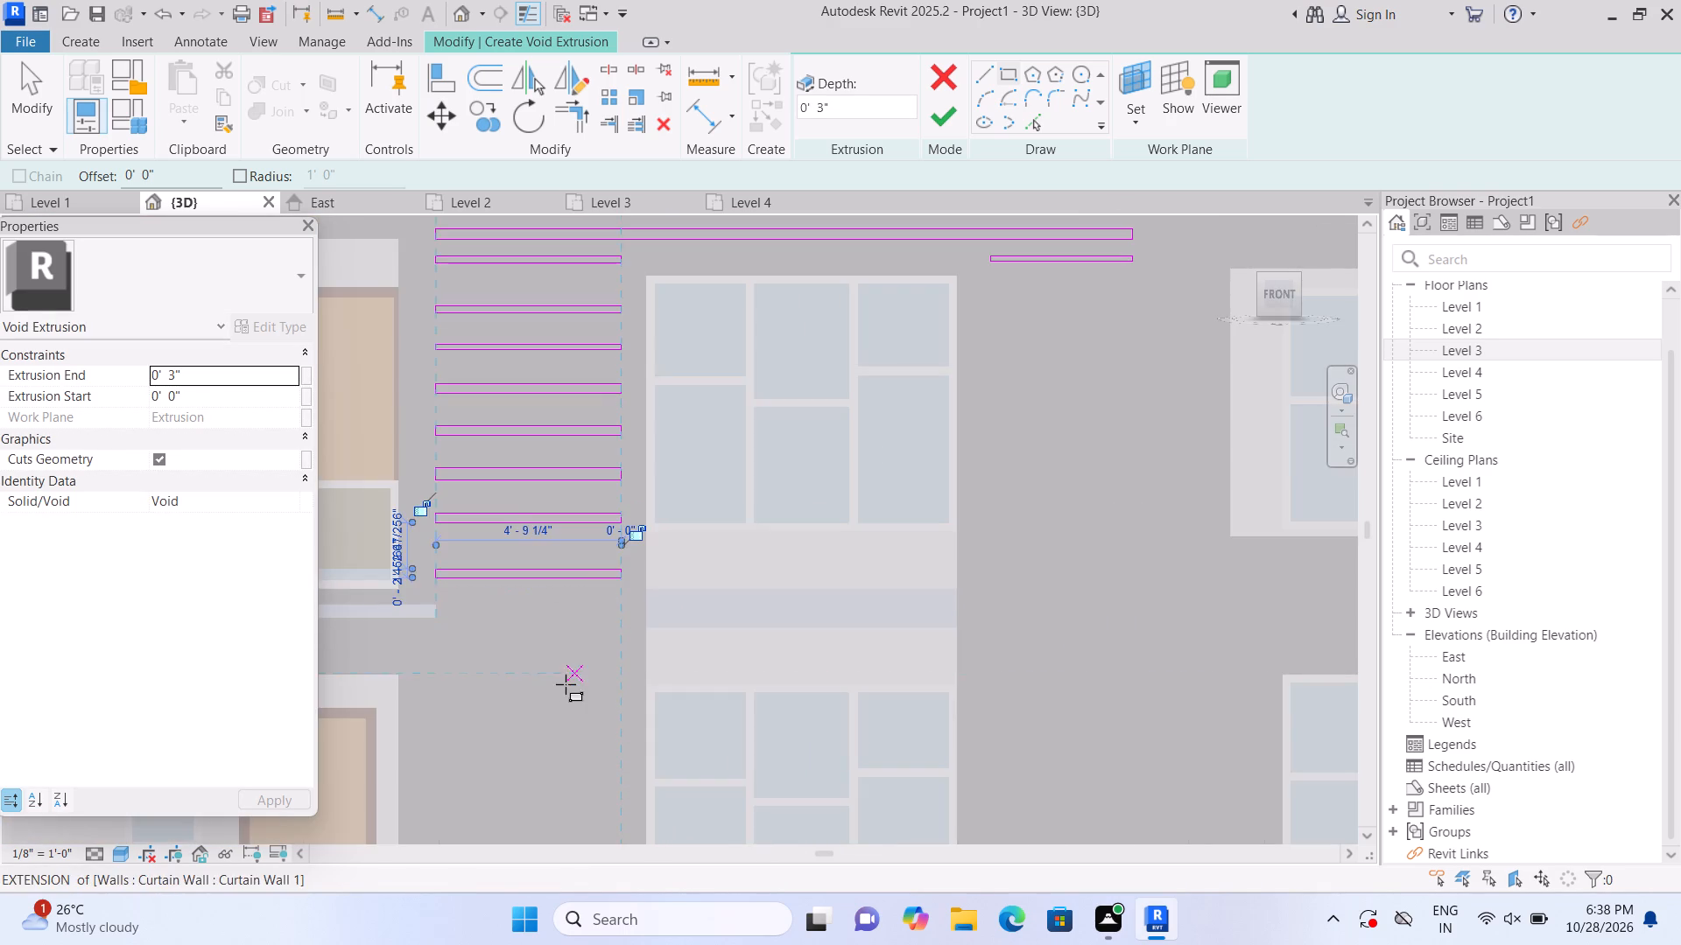
{"action": "scroll", "coordinate": [558, 699], "scroll_direction": "down", "scroll_amount": 1}
{"action": "middle_click_drag", "start_coordinate": [562, 724], "coordinate": [542, 571]}
{"action": "scroll", "coordinate": [543, 473], "scroll_direction": "up", "scroll_amount": 1}
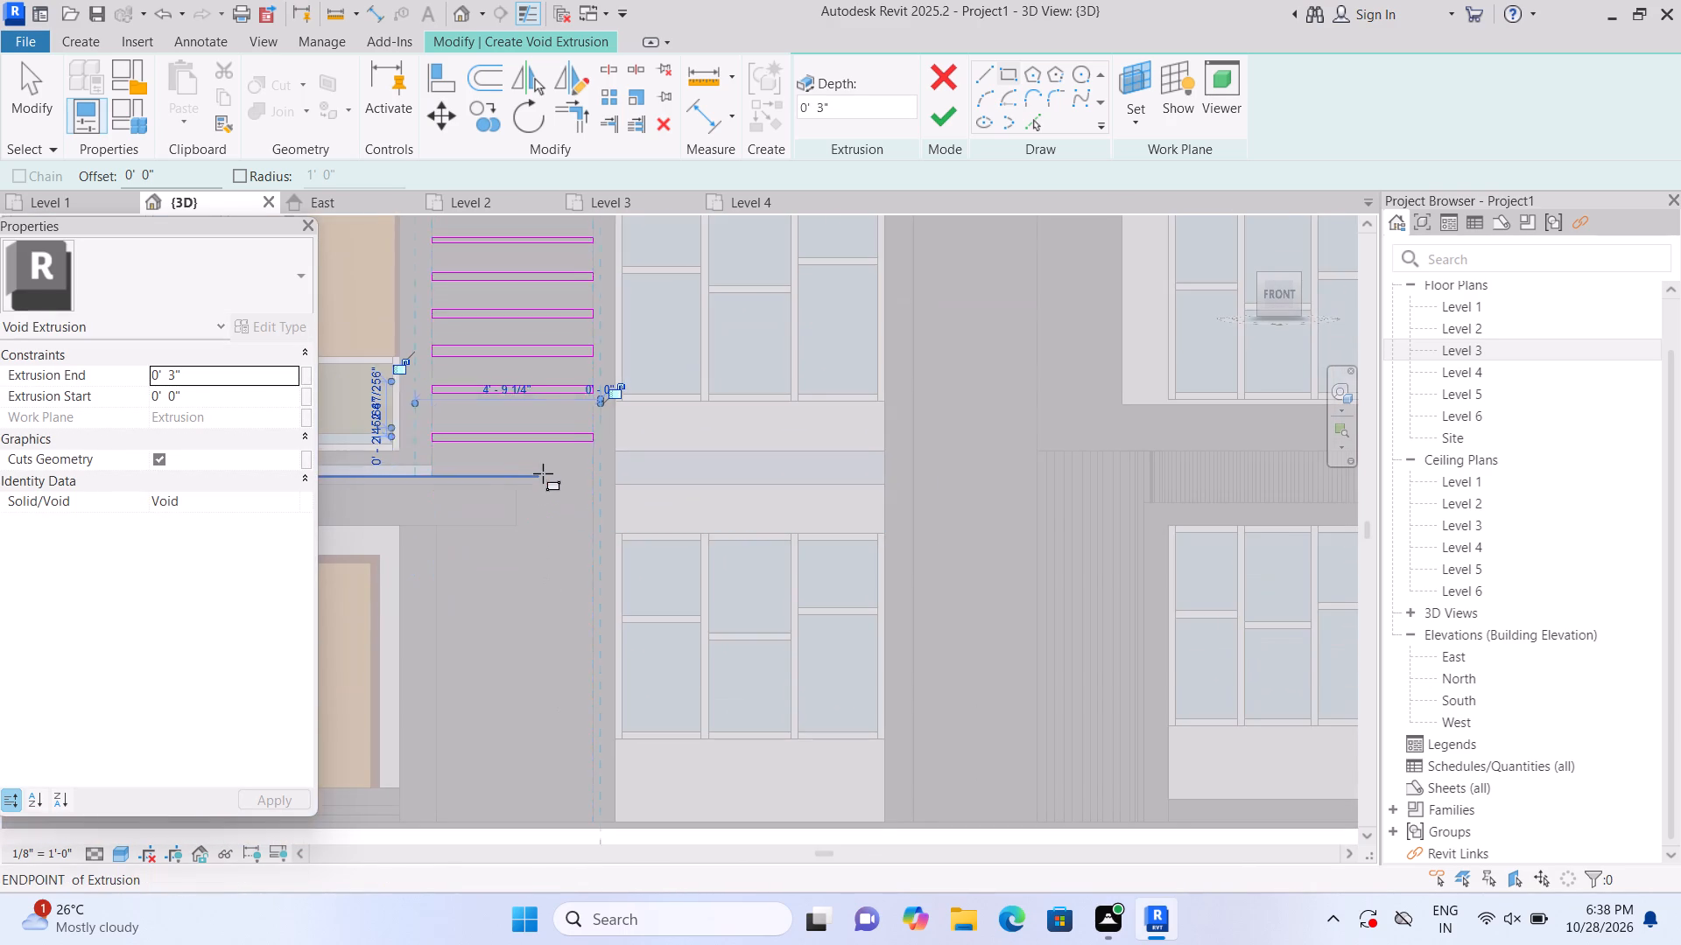
{"action": "left_click", "coordinate": [540, 478]}
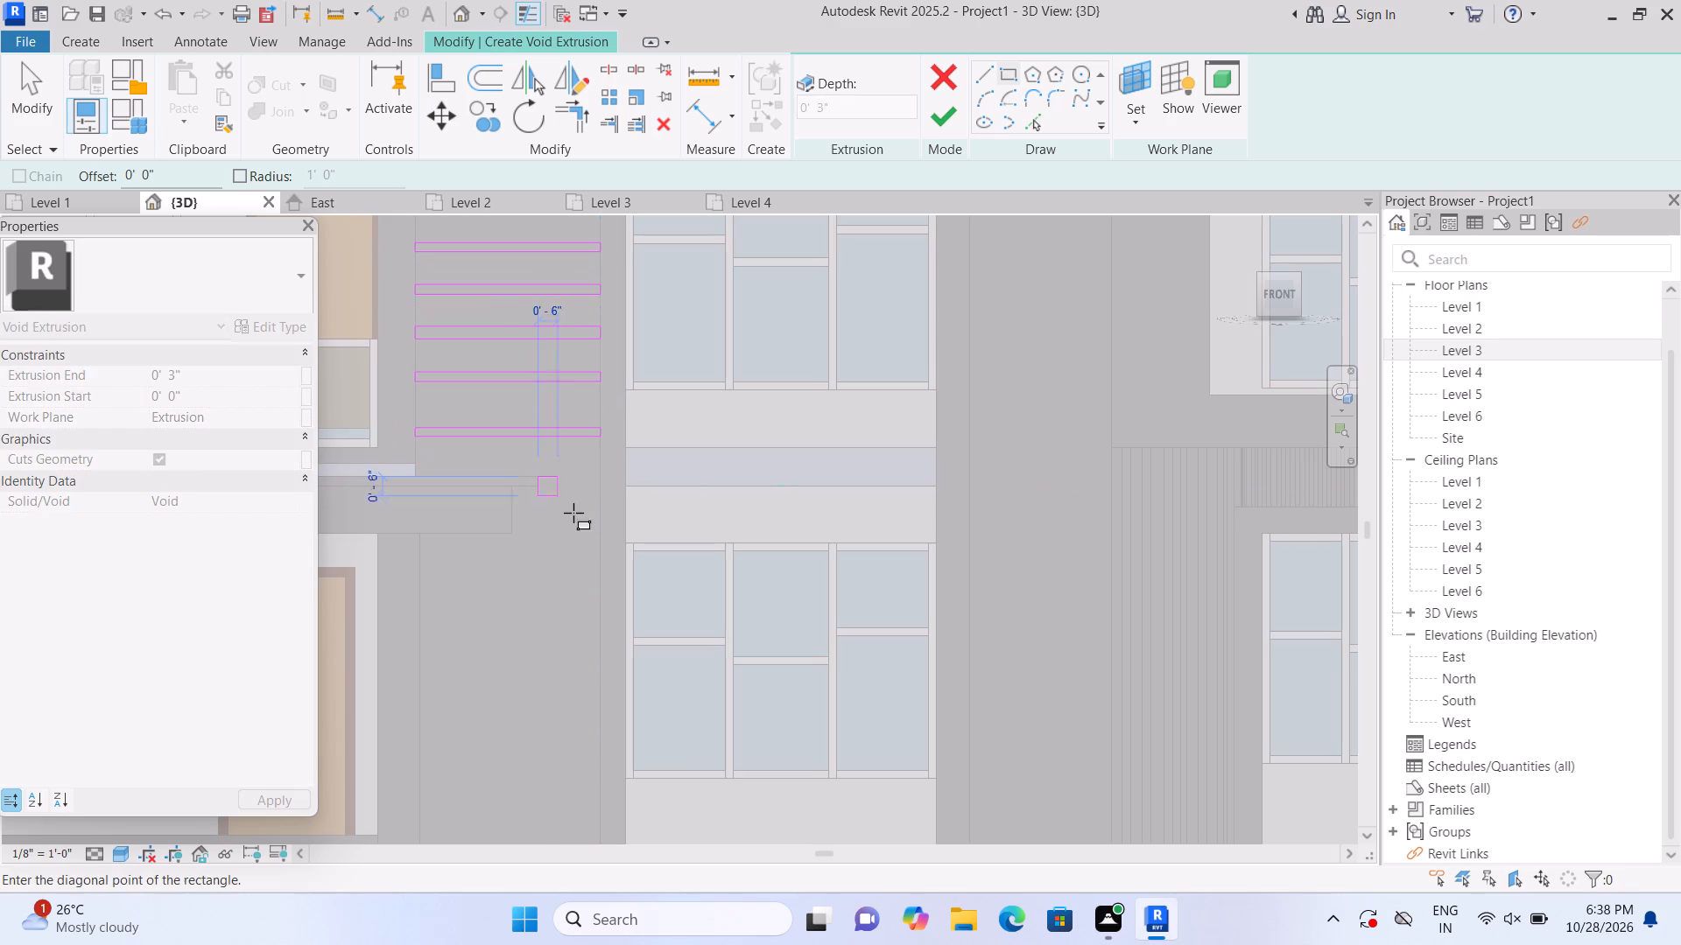
{"action": "scroll", "coordinate": [595, 510], "scroll_direction": "up", "scroll_amount": 7}
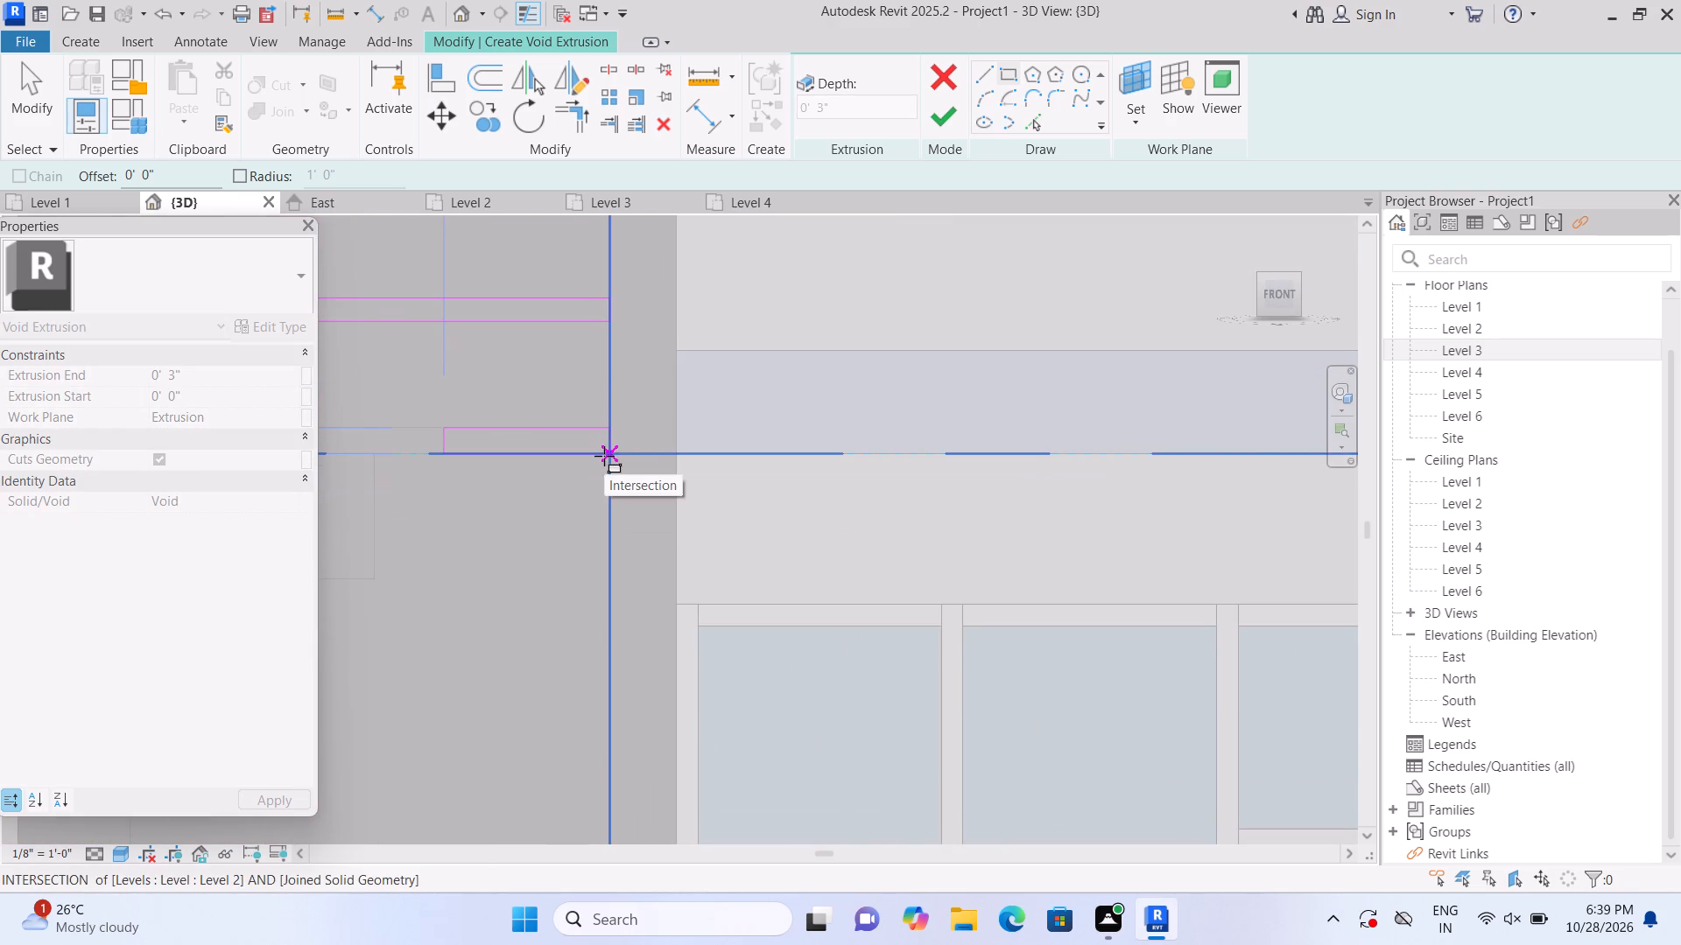
{"action": "left_click", "coordinate": [604, 456]}
{"action": "scroll", "coordinate": [592, 482], "scroll_direction": "down", "scroll_amount": 3}
{"action": "scroll", "coordinate": [563, 548], "scroll_direction": "down", "scroll_amount": 2}
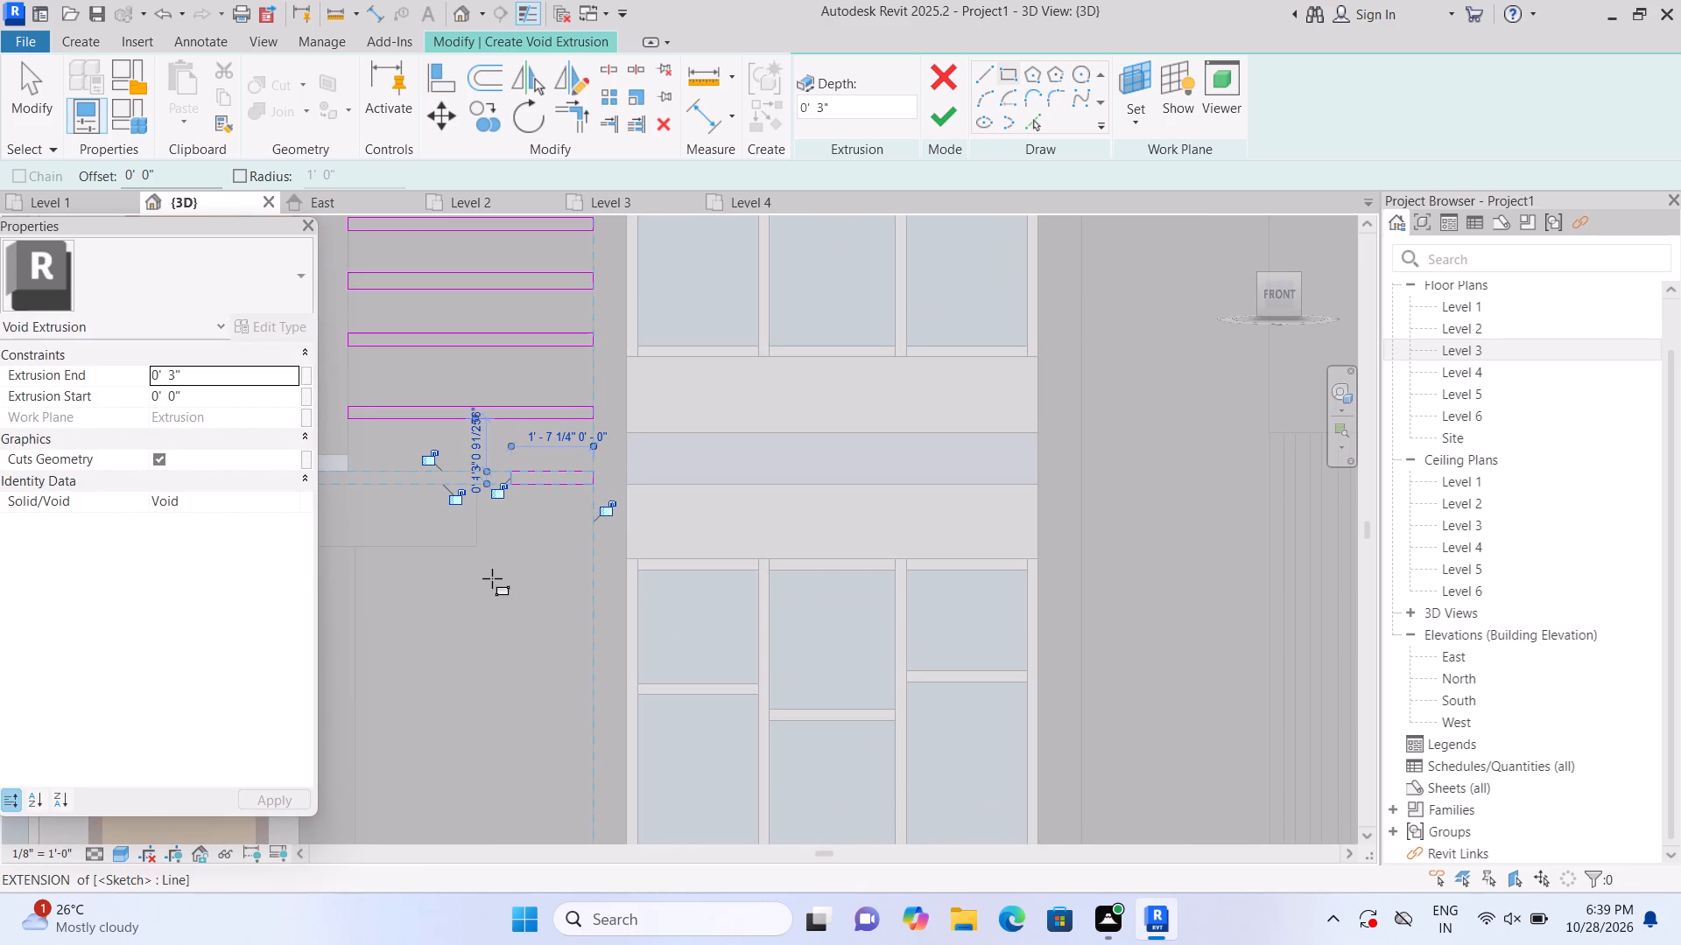
Sketch a thin void rectangle about 4'-8" long across the lower wall strip, level with the top of the lower central window.
{"action": "left_click", "coordinate": [351, 550]}
{"action": "scroll", "coordinate": [596, 572], "scroll_direction": "up", "scroll_amount": 2}
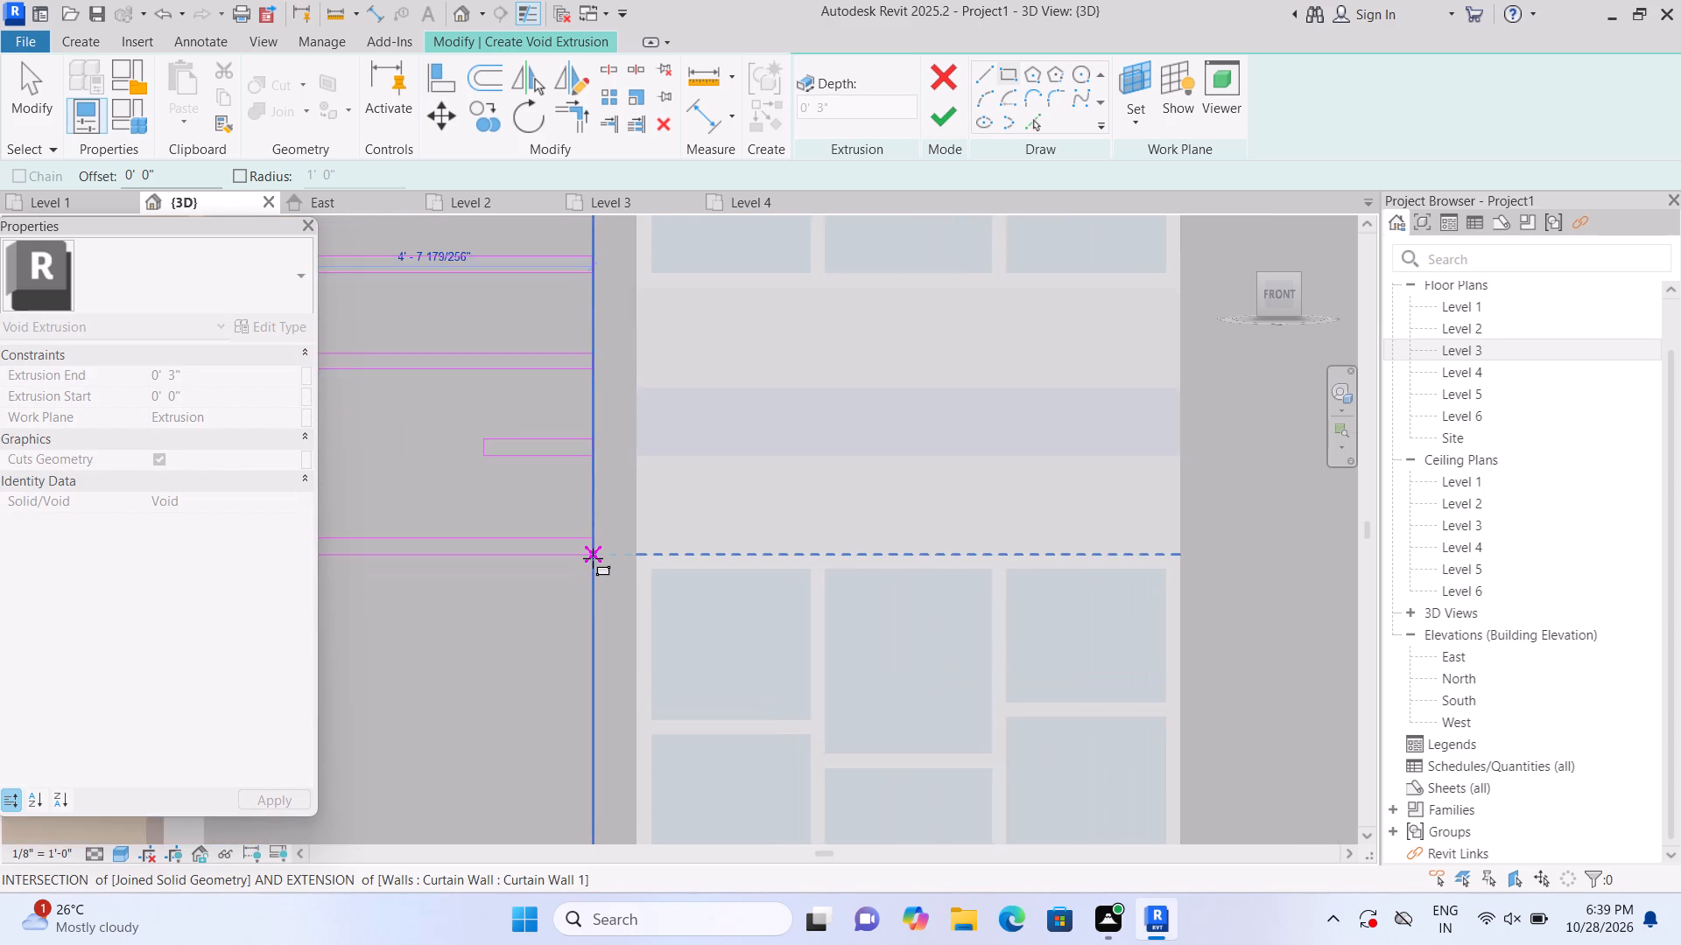
{"action": "scroll", "coordinate": [593, 558], "scroll_direction": "up", "scroll_amount": 3}
{"action": "left_click", "coordinate": [592, 555]}
Sketch another thin void rectangle about 4'-8" long below the last one, across the wall strip left of the lower central window.
{"action": "scroll", "coordinate": [601, 558], "scroll_direction": "down", "scroll_amount": 5}
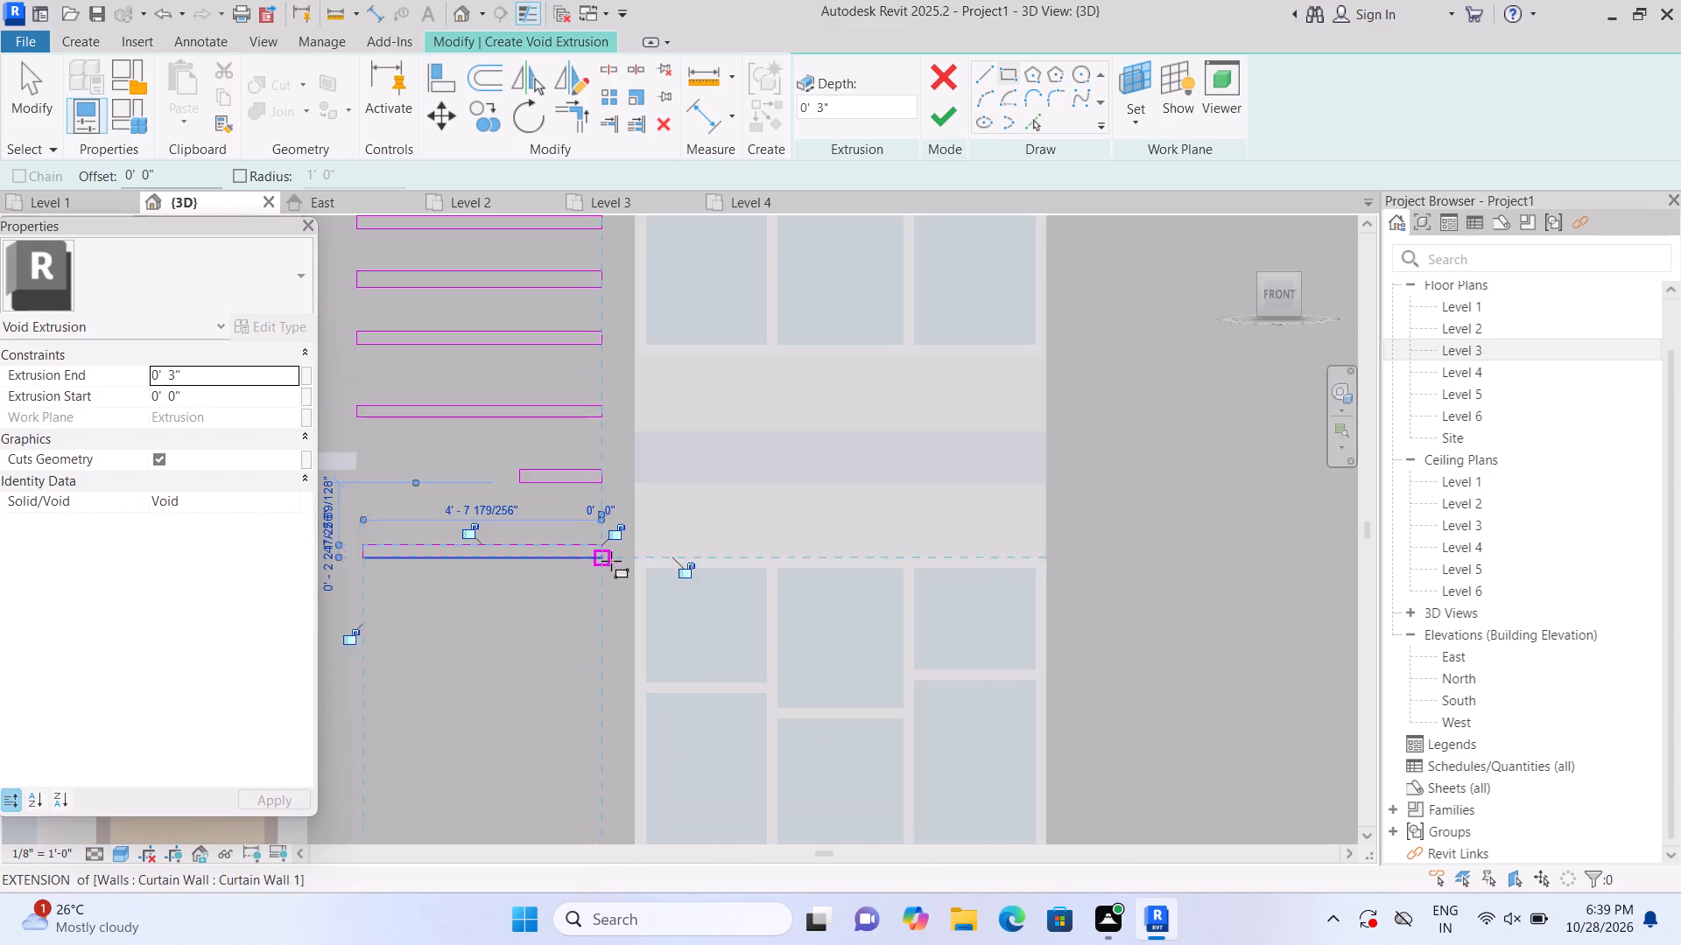
{"action": "scroll", "coordinate": [611, 561], "scroll_direction": "down", "scroll_amount": 3}
{"action": "scroll", "coordinate": [559, 715], "scroll_direction": "down", "scroll_amount": 1}
{"action": "middle_click_drag", "start_coordinate": [560, 668], "coordinate": [562, 518]}
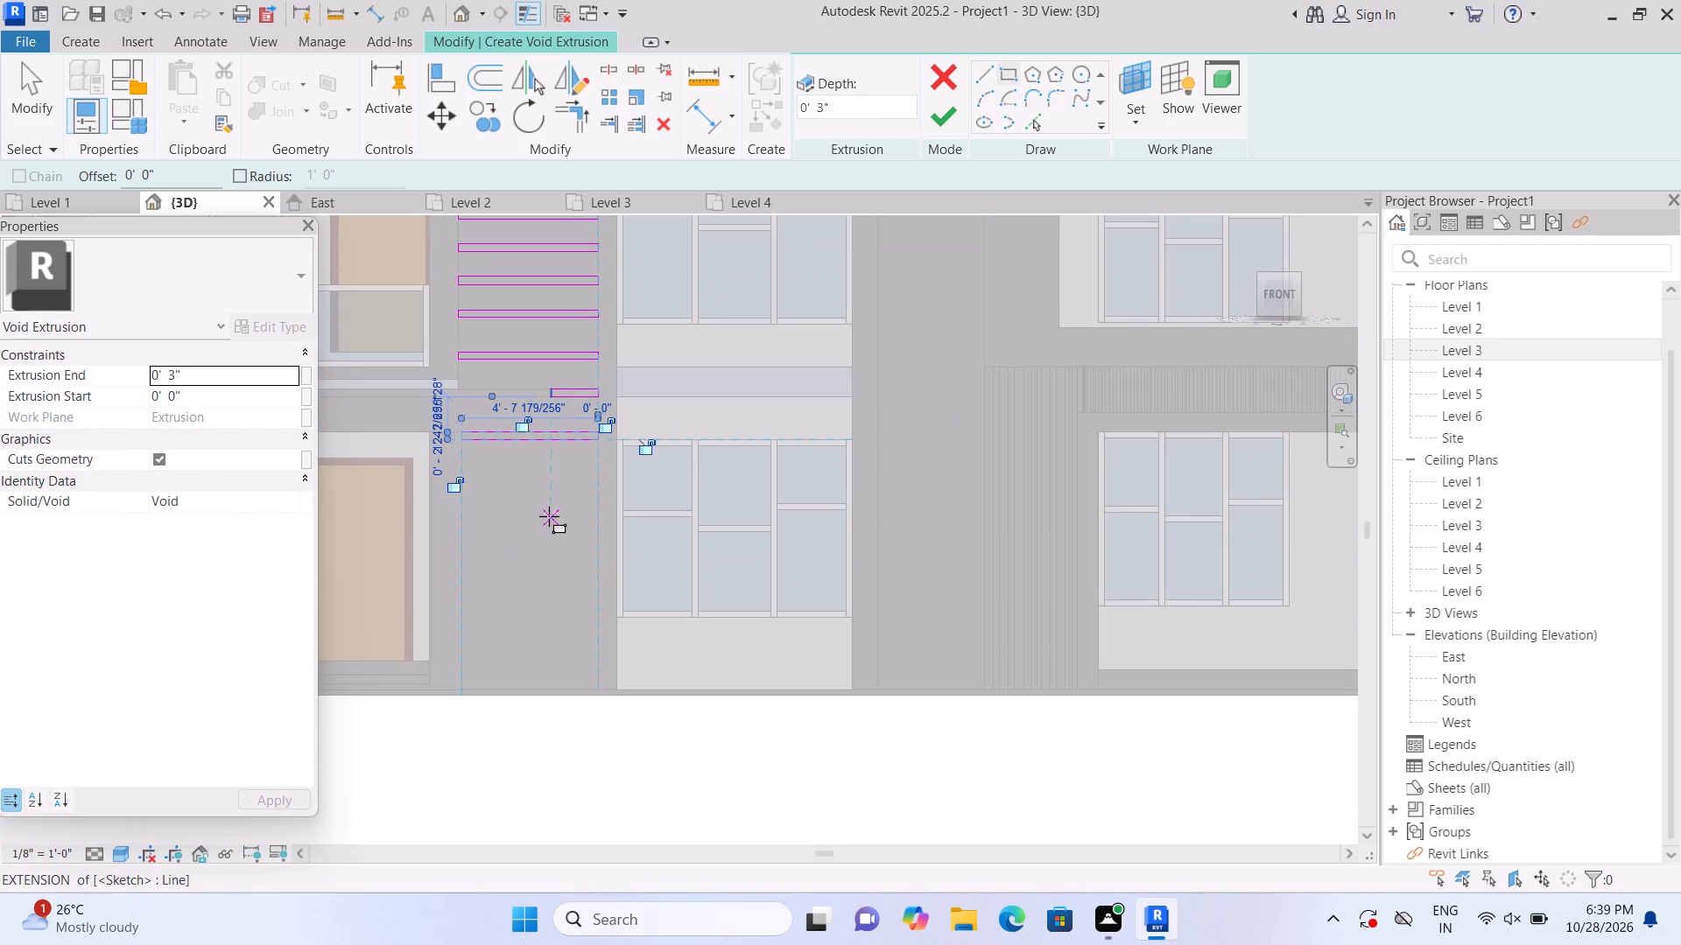
{"action": "key", "text": "Escape"}
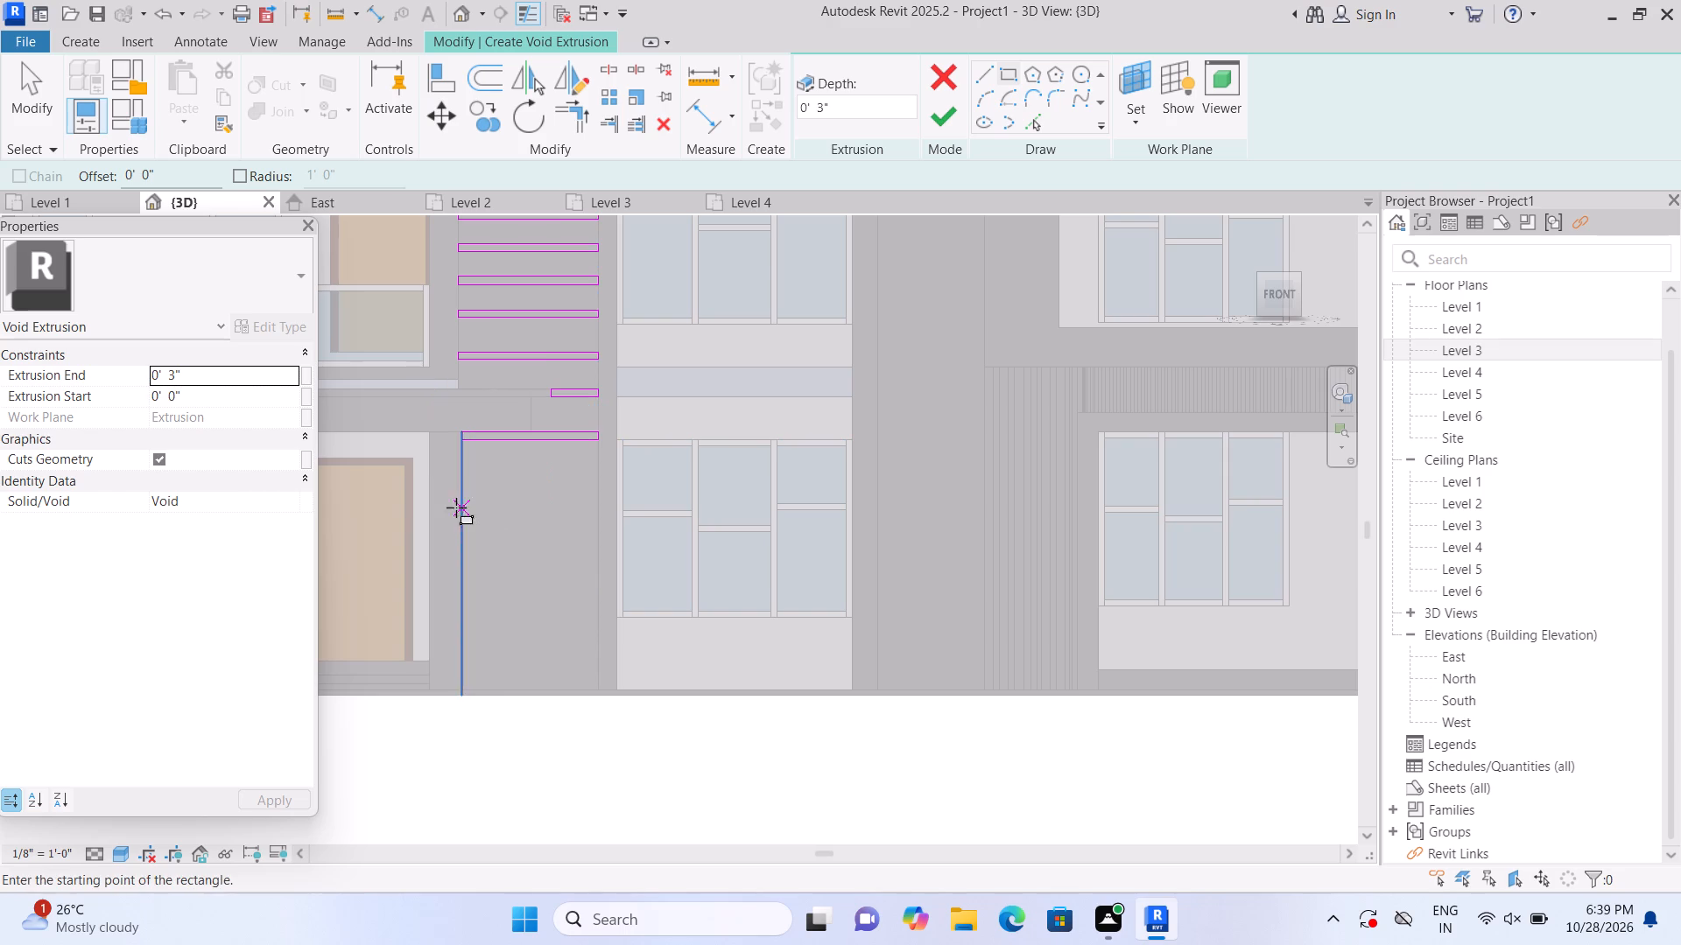
{"action": "left_click", "coordinate": [459, 466]}
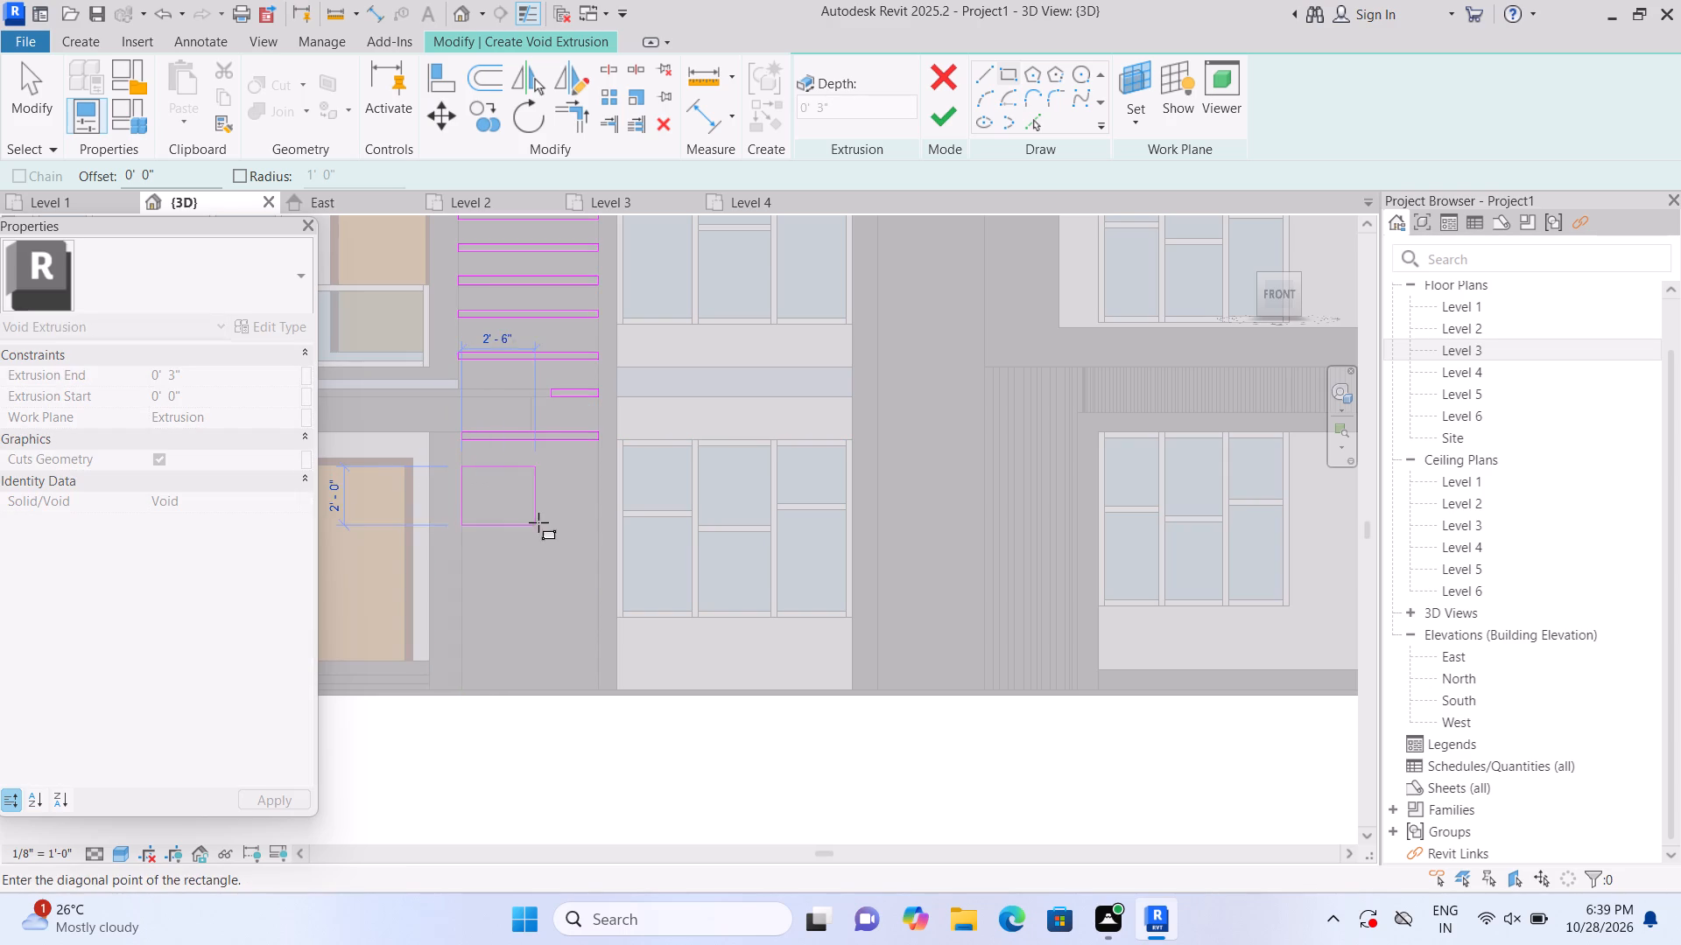
{"action": "left_click", "coordinate": [597, 477]}
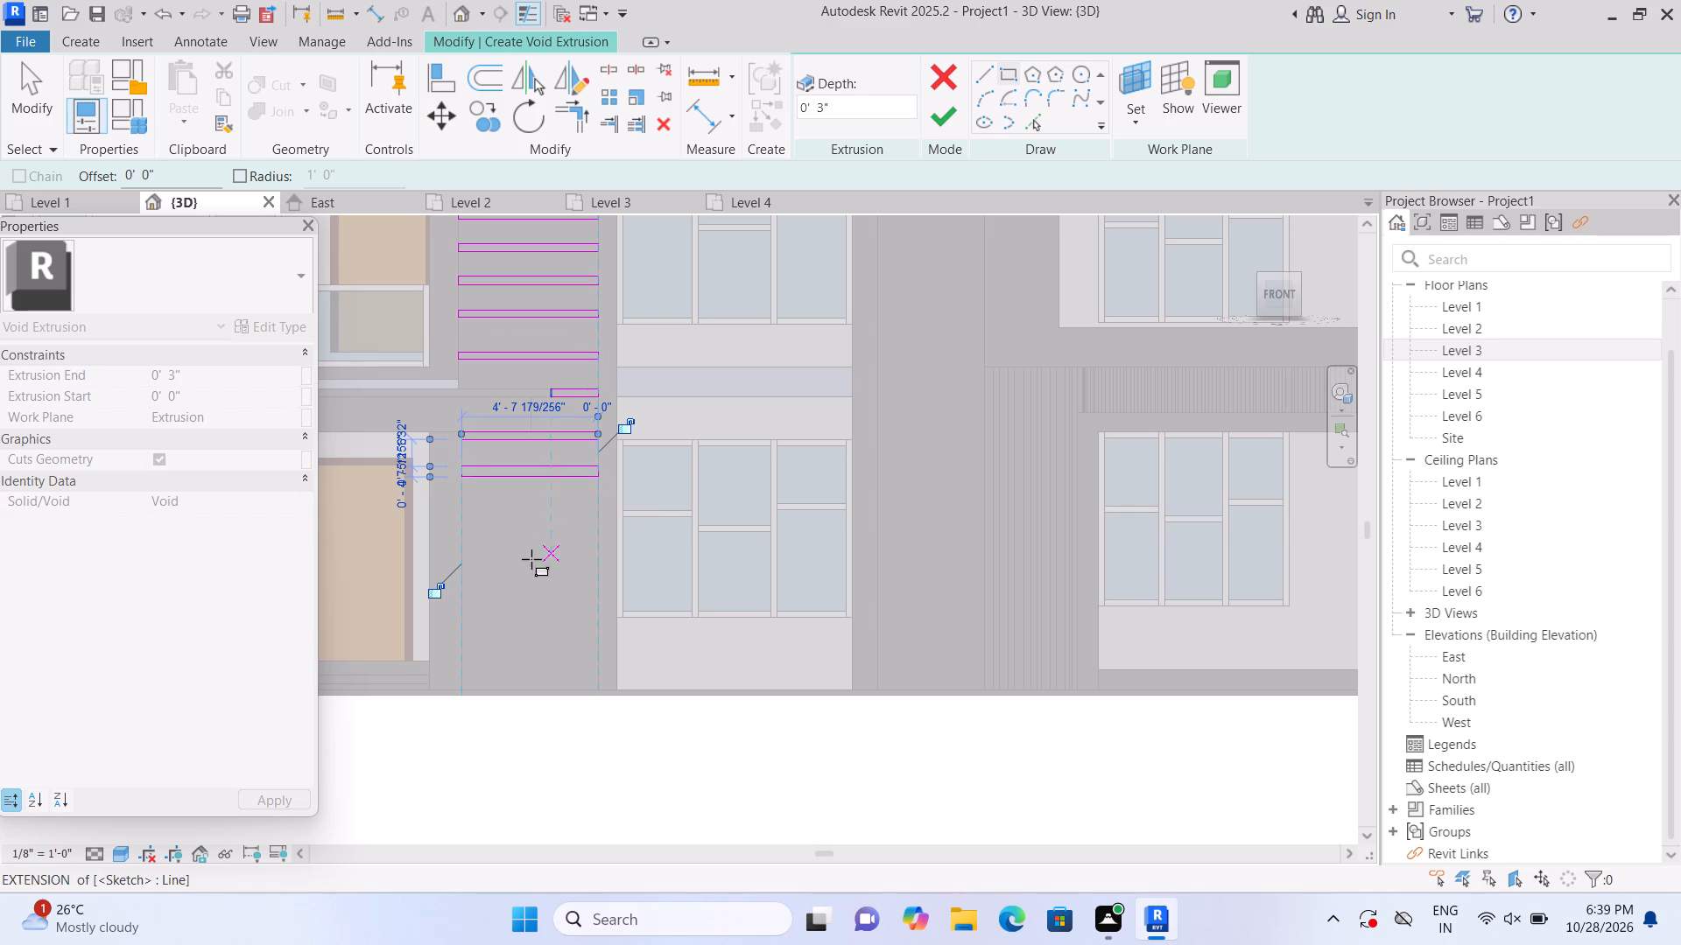
Sketch two more thin void rectangles about 4'-8" long, one below the other, across the strip left of the lower central window.
{"action": "left_click", "coordinate": [466, 507]}
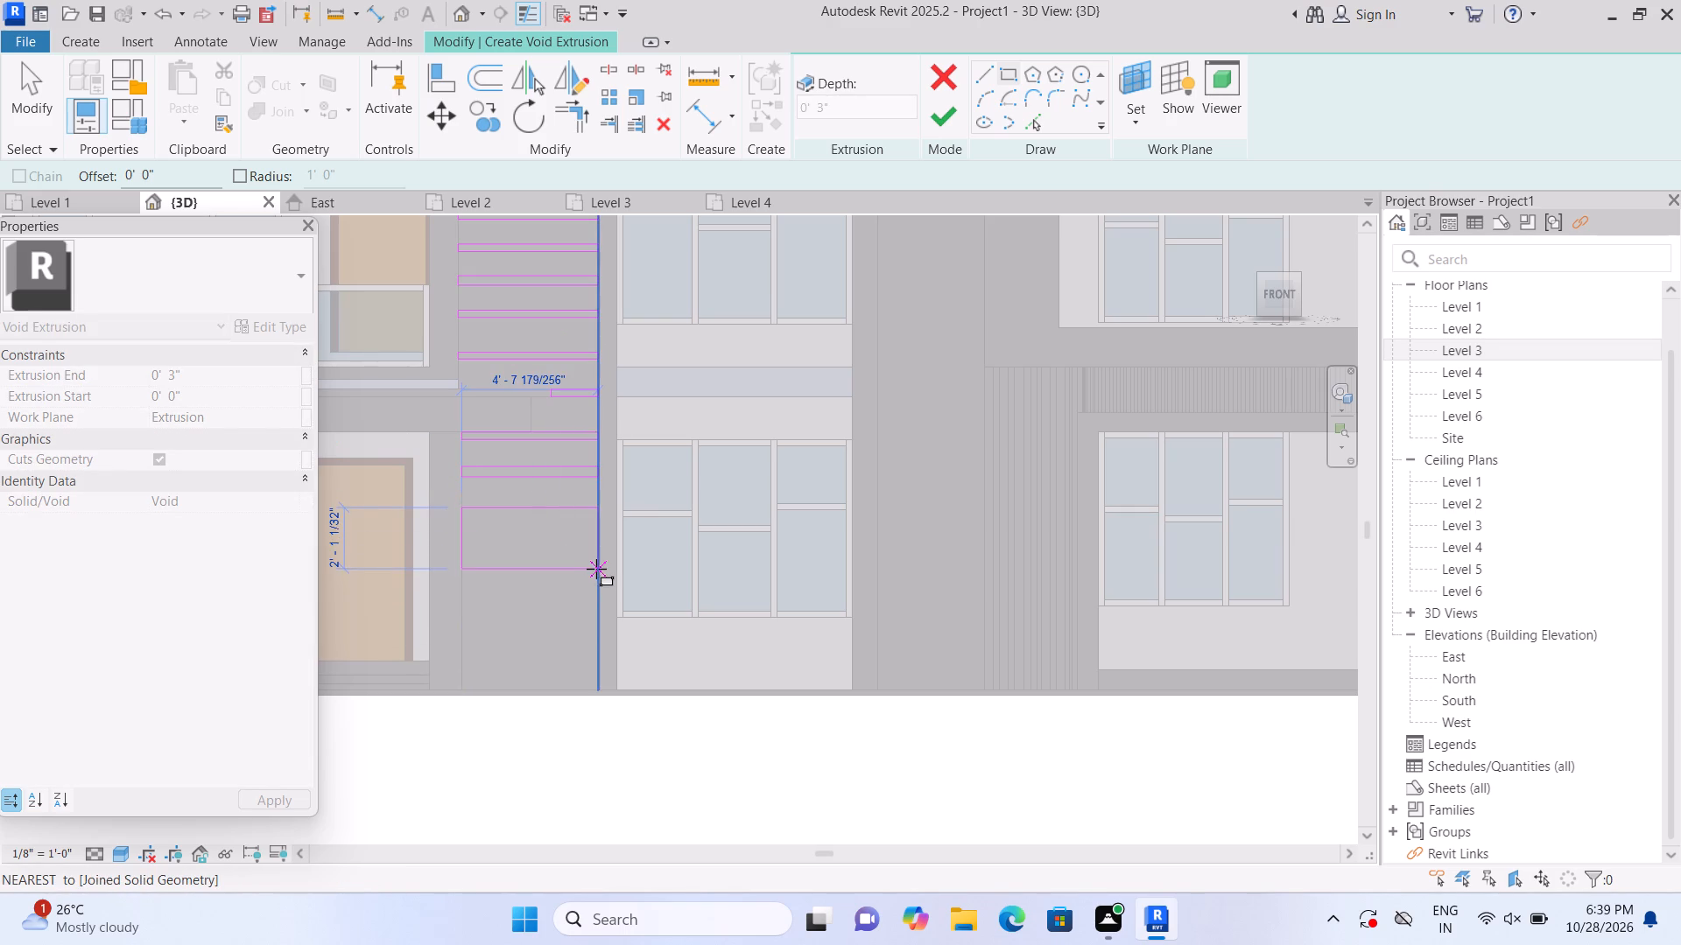
{"action": "scroll", "coordinate": [595, 569], "scroll_direction": "up", "scroll_amount": 2}
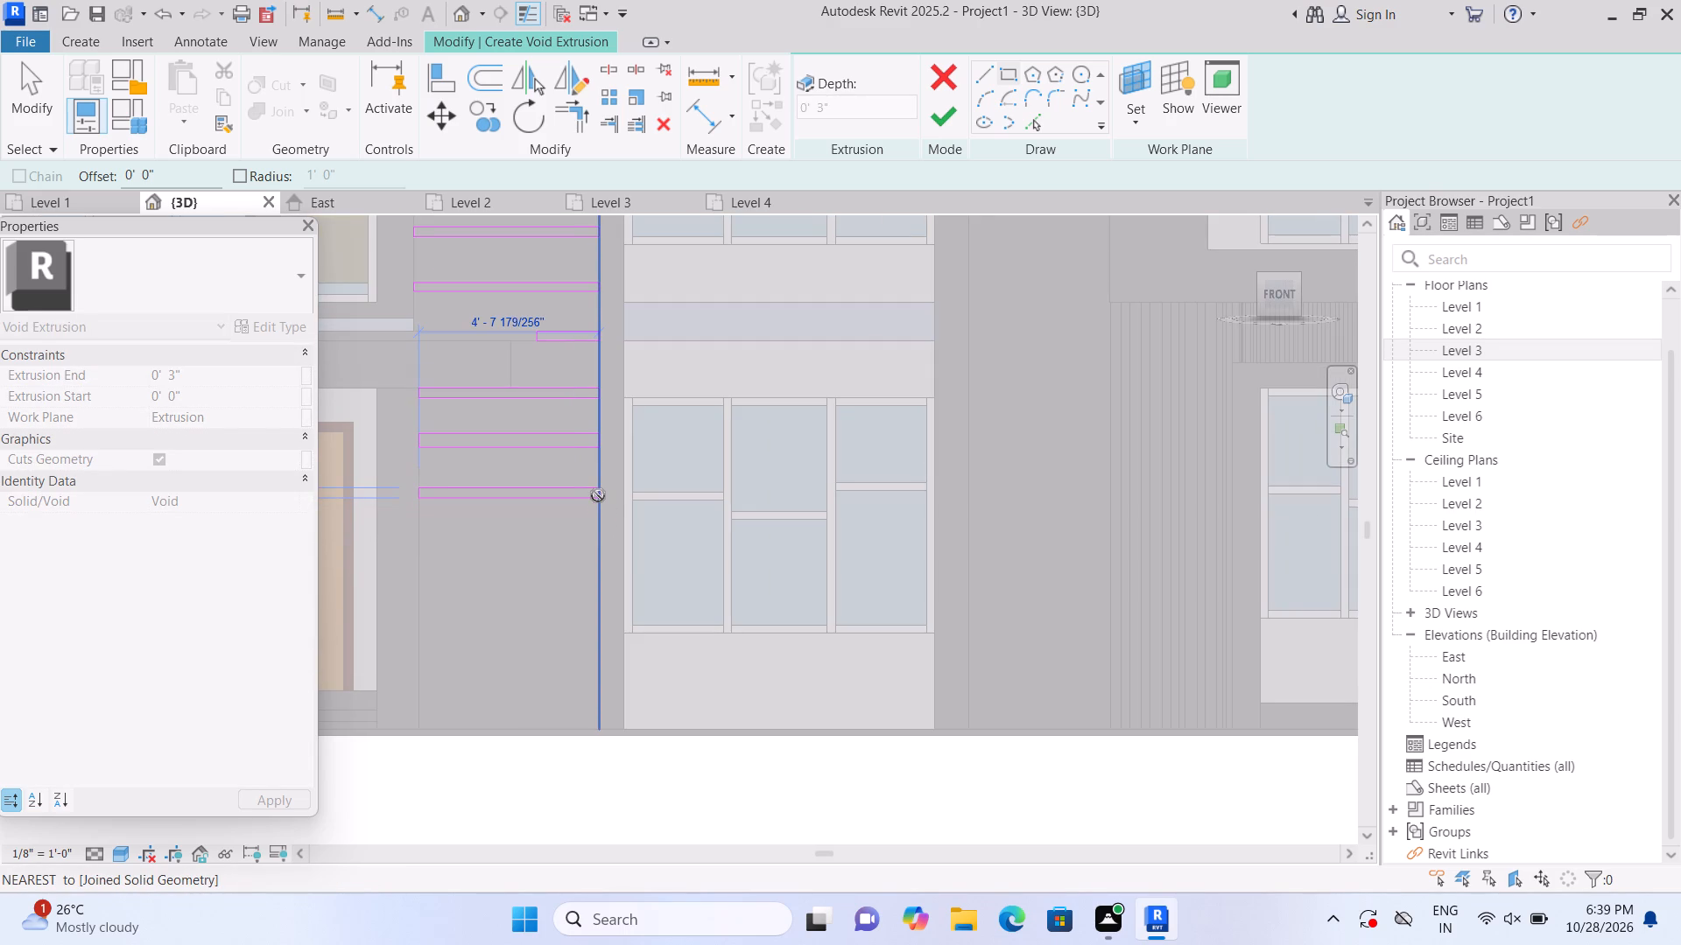
{"action": "left_click", "coordinate": [596, 500]}
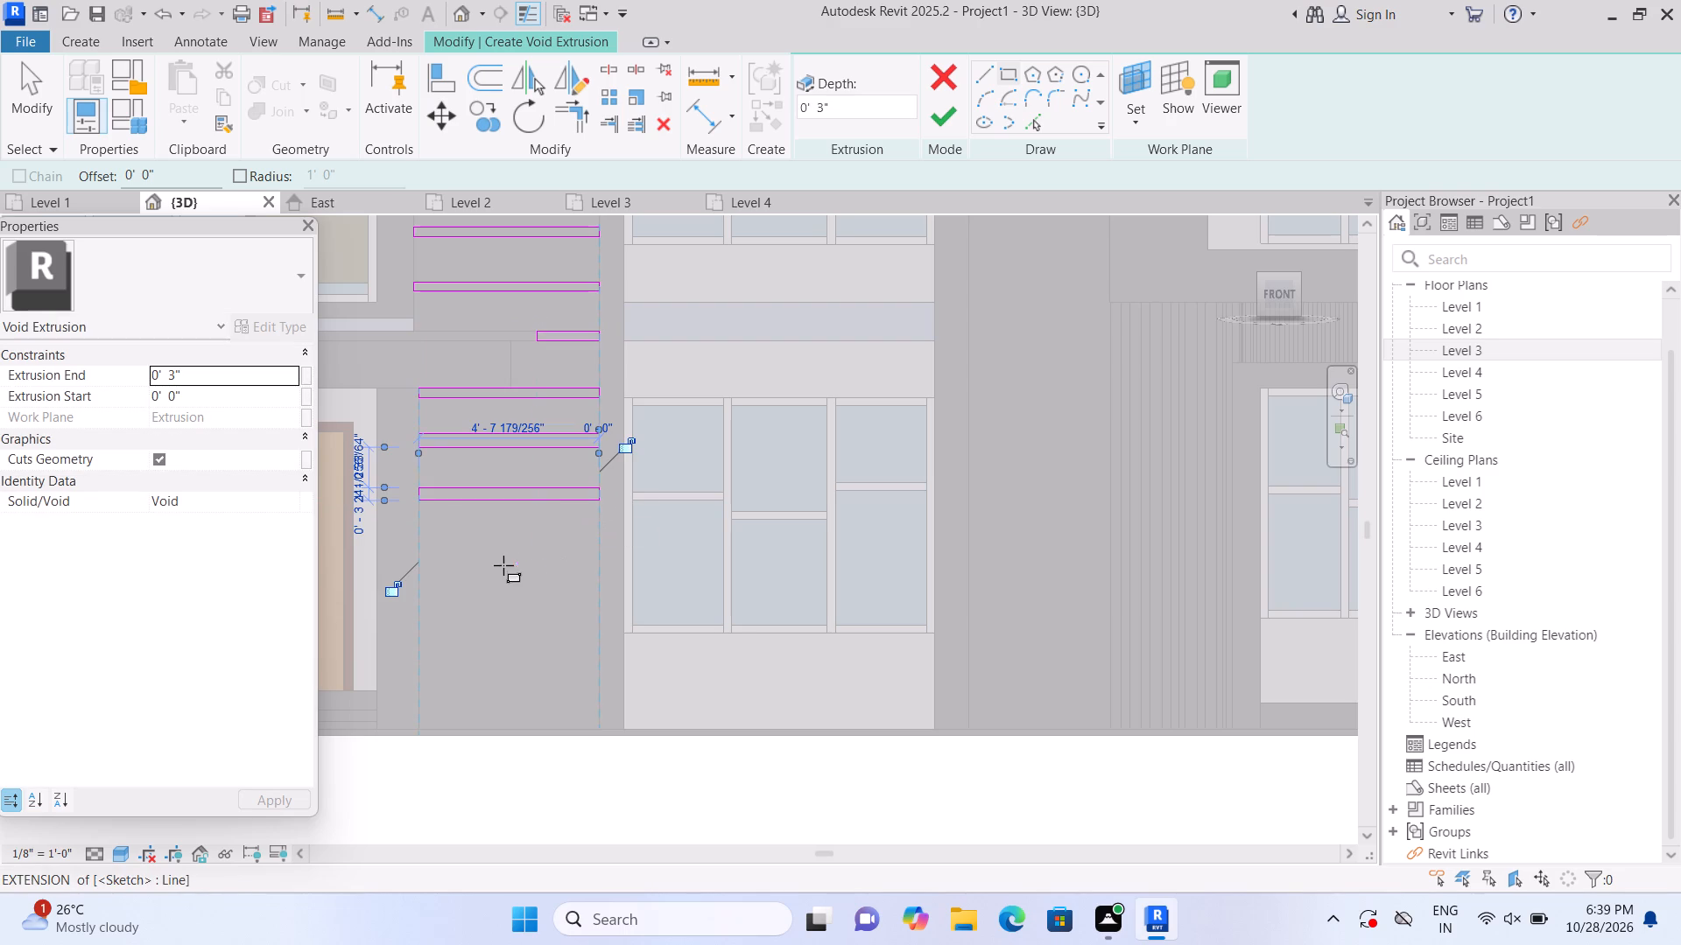
{"action": "left_click", "coordinate": [420, 546]}
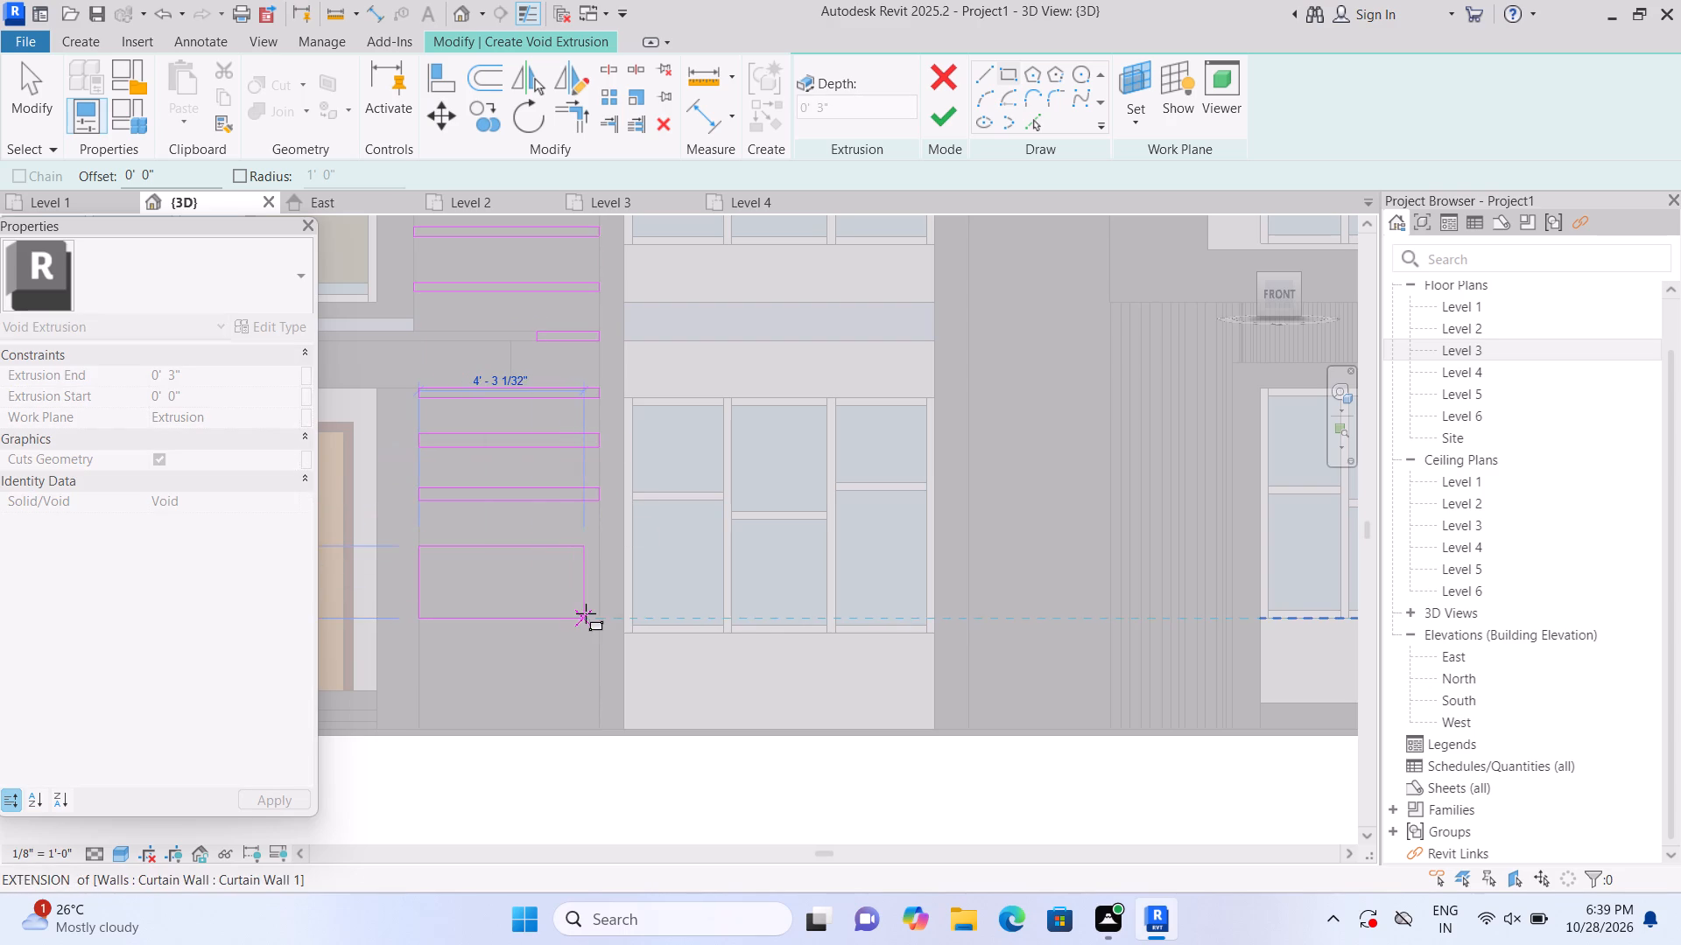
{"action": "left_click", "coordinate": [597, 560]}
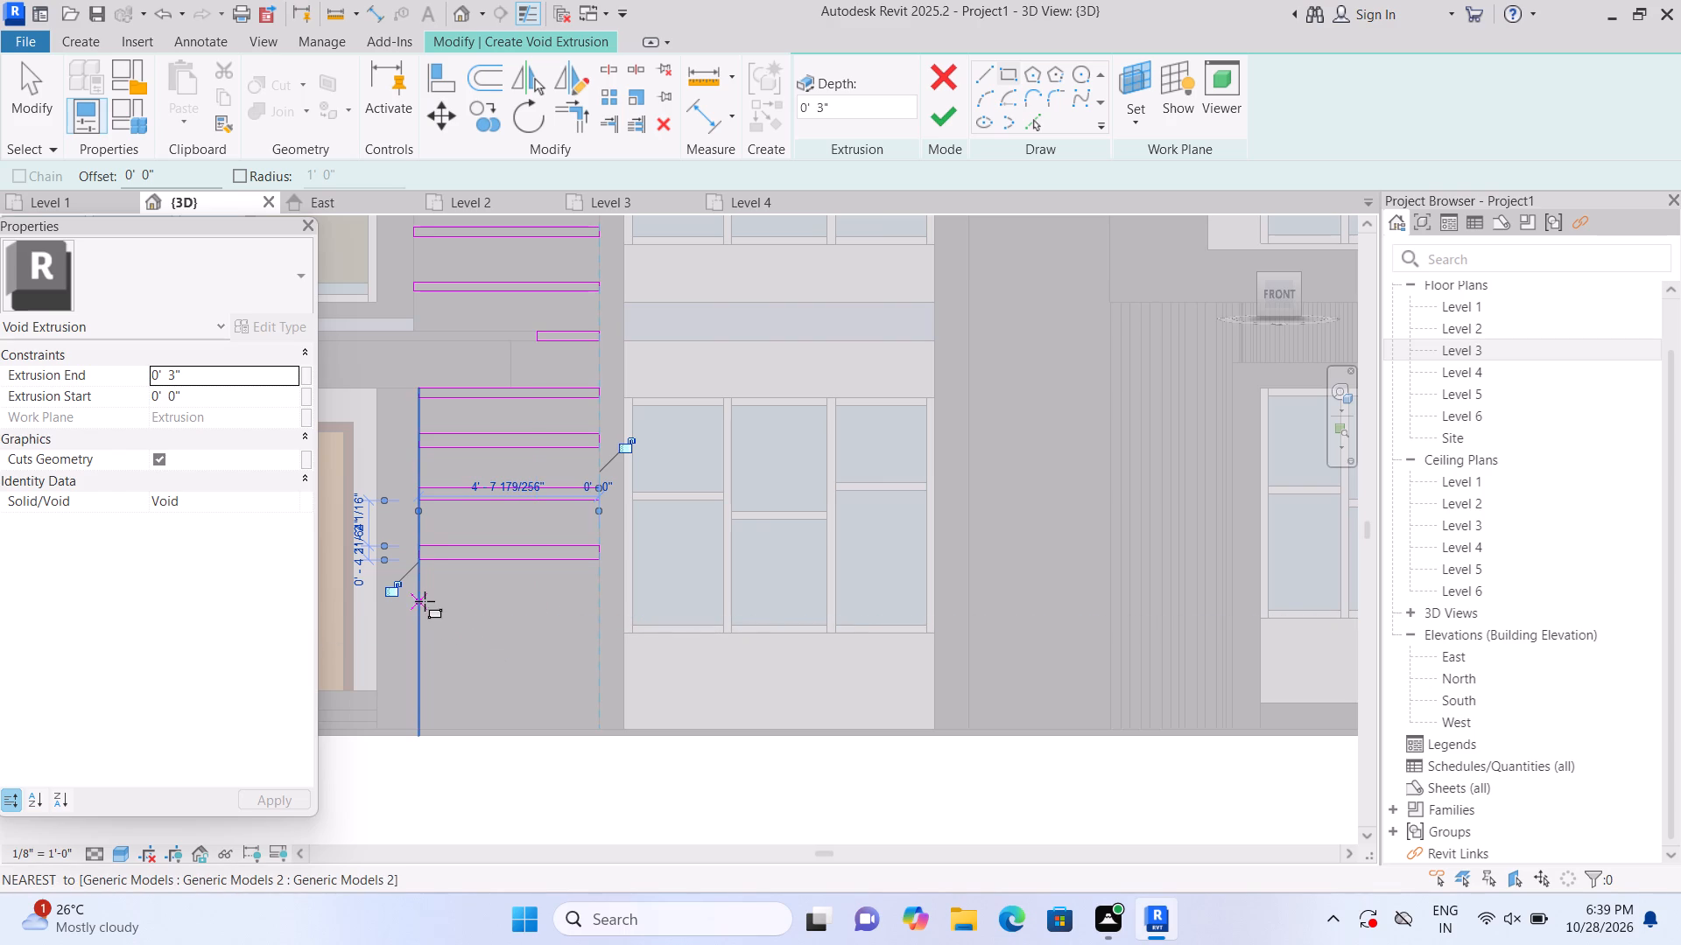
Finish the lower strip with two thin 4'-8" void rectangles, one just above the window's sill level and one nearer the wall base.
{"action": "left_click", "coordinate": [425, 601]}
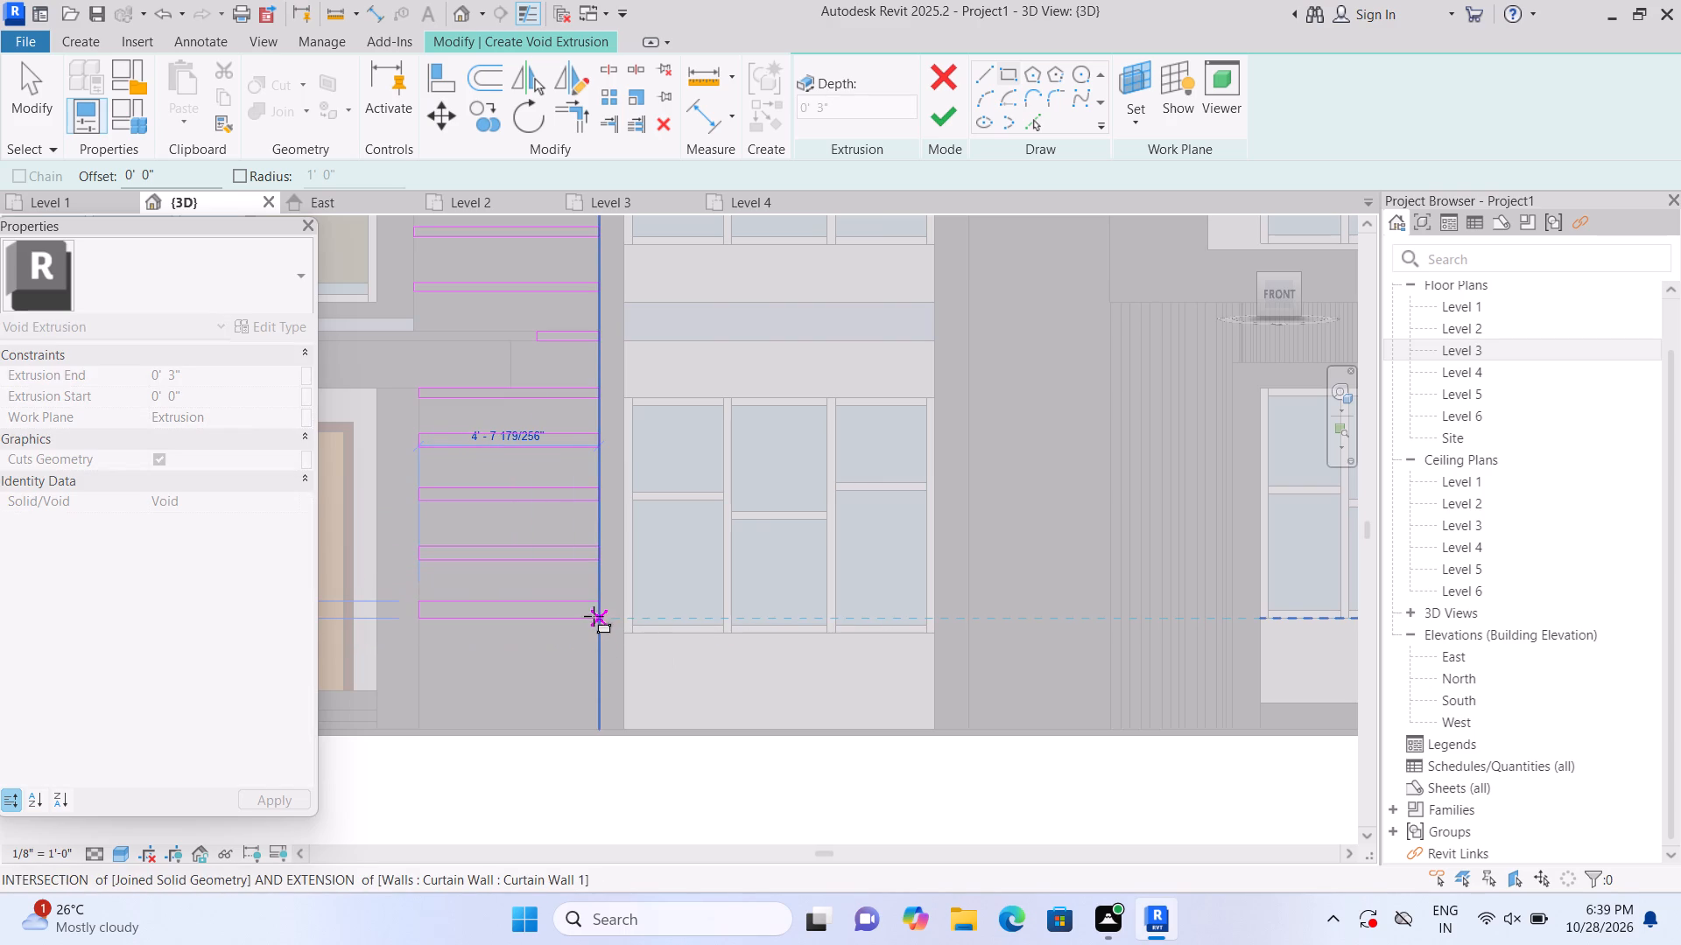
{"action": "scroll", "coordinate": [589, 605], "scroll_direction": "up", "scroll_amount": 1}
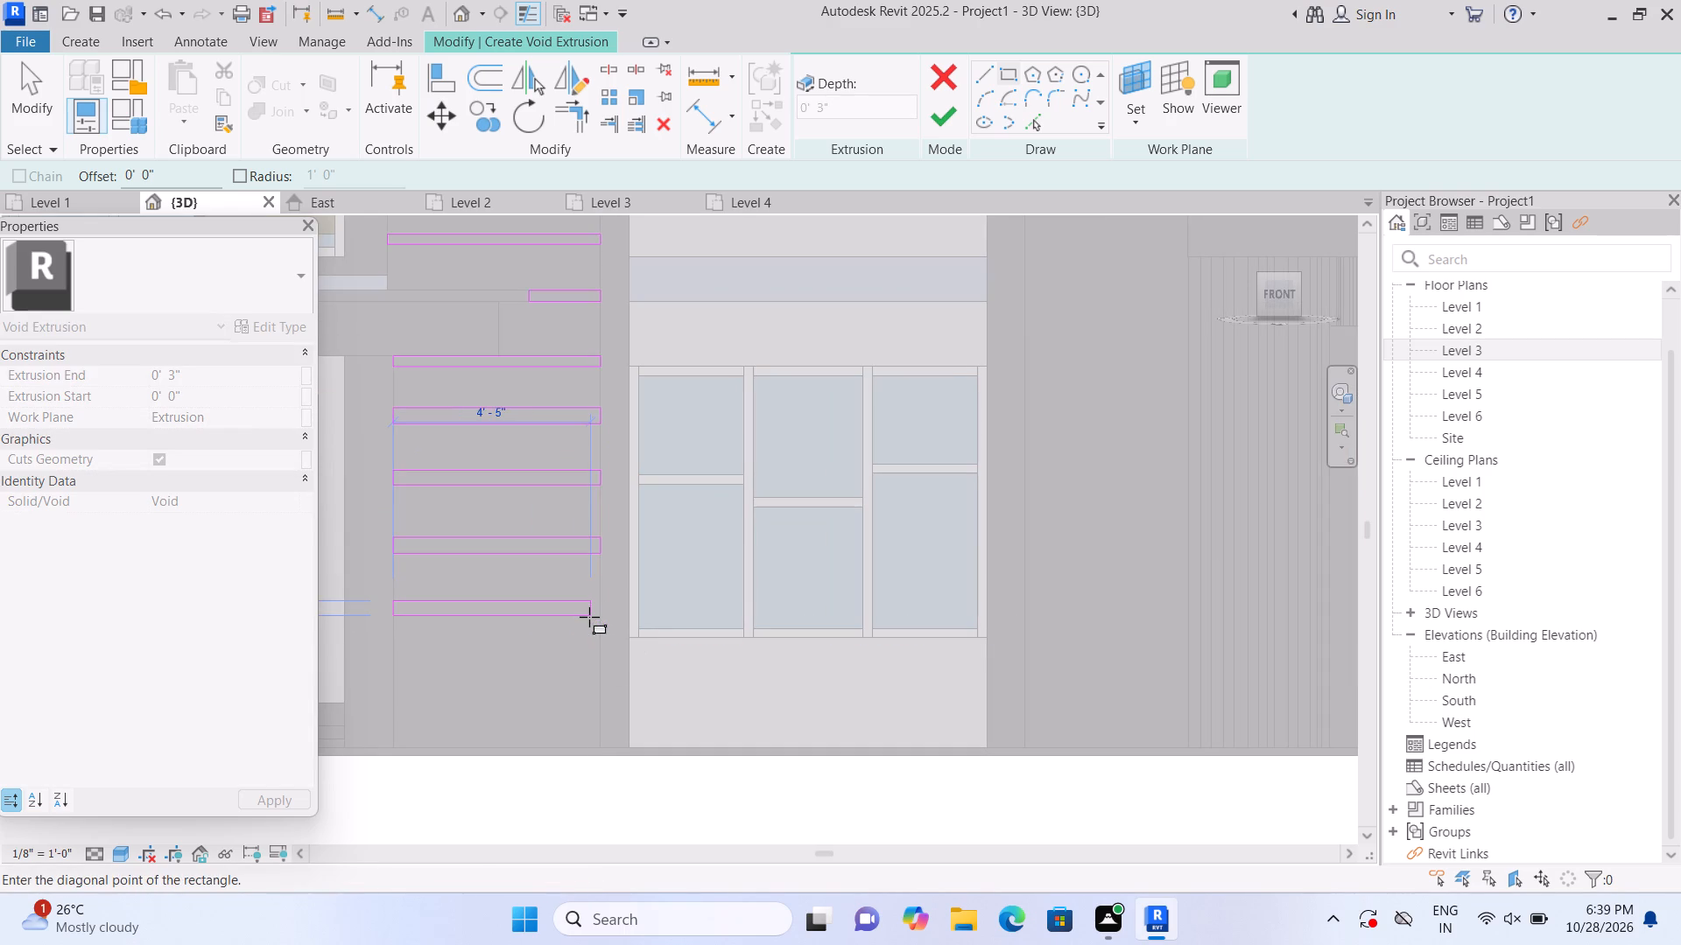
{"action": "left_click", "coordinate": [597, 616]}
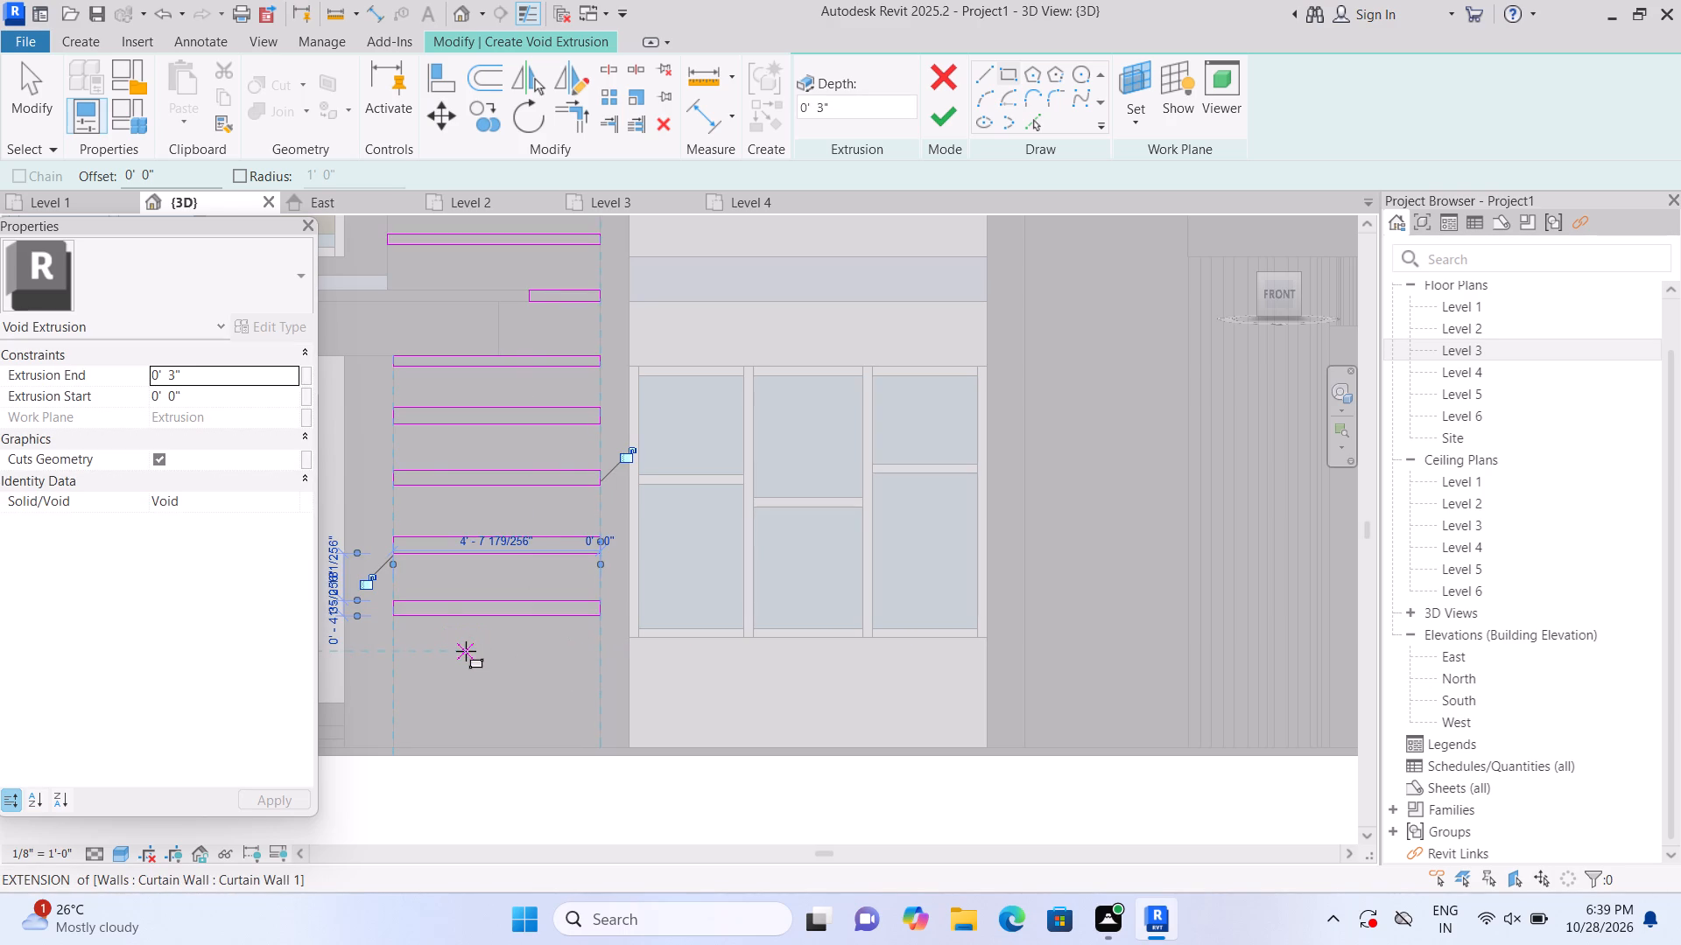
{"action": "key", "text": "Escape"}
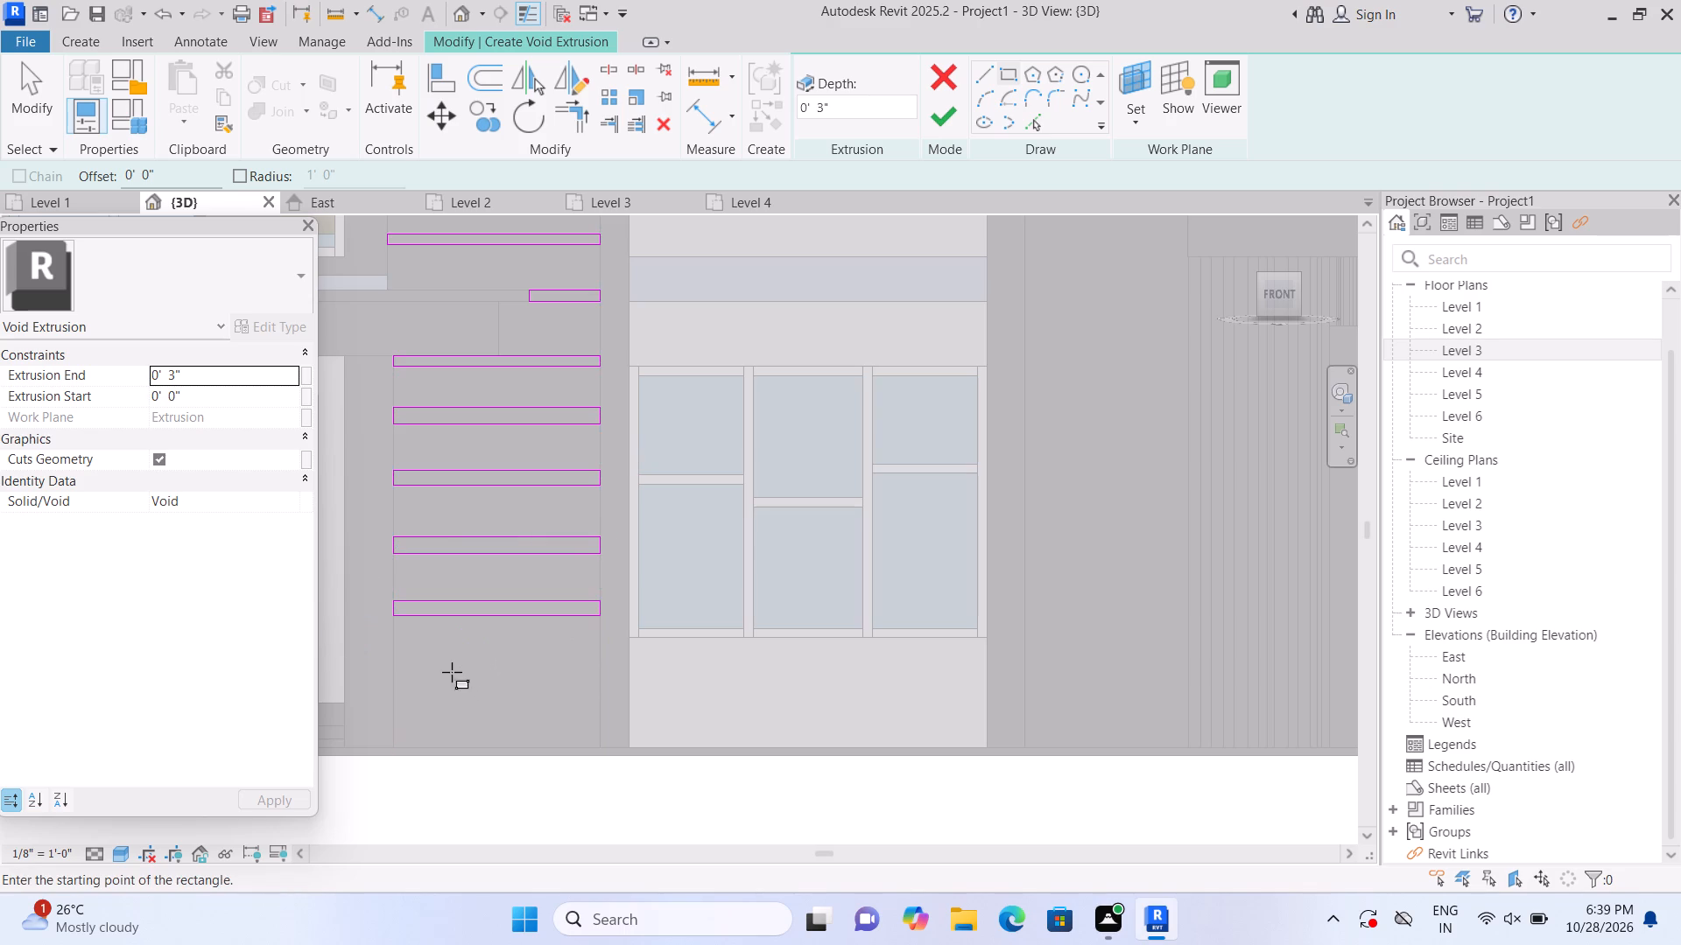
{"action": "left_click", "coordinate": [394, 684]}
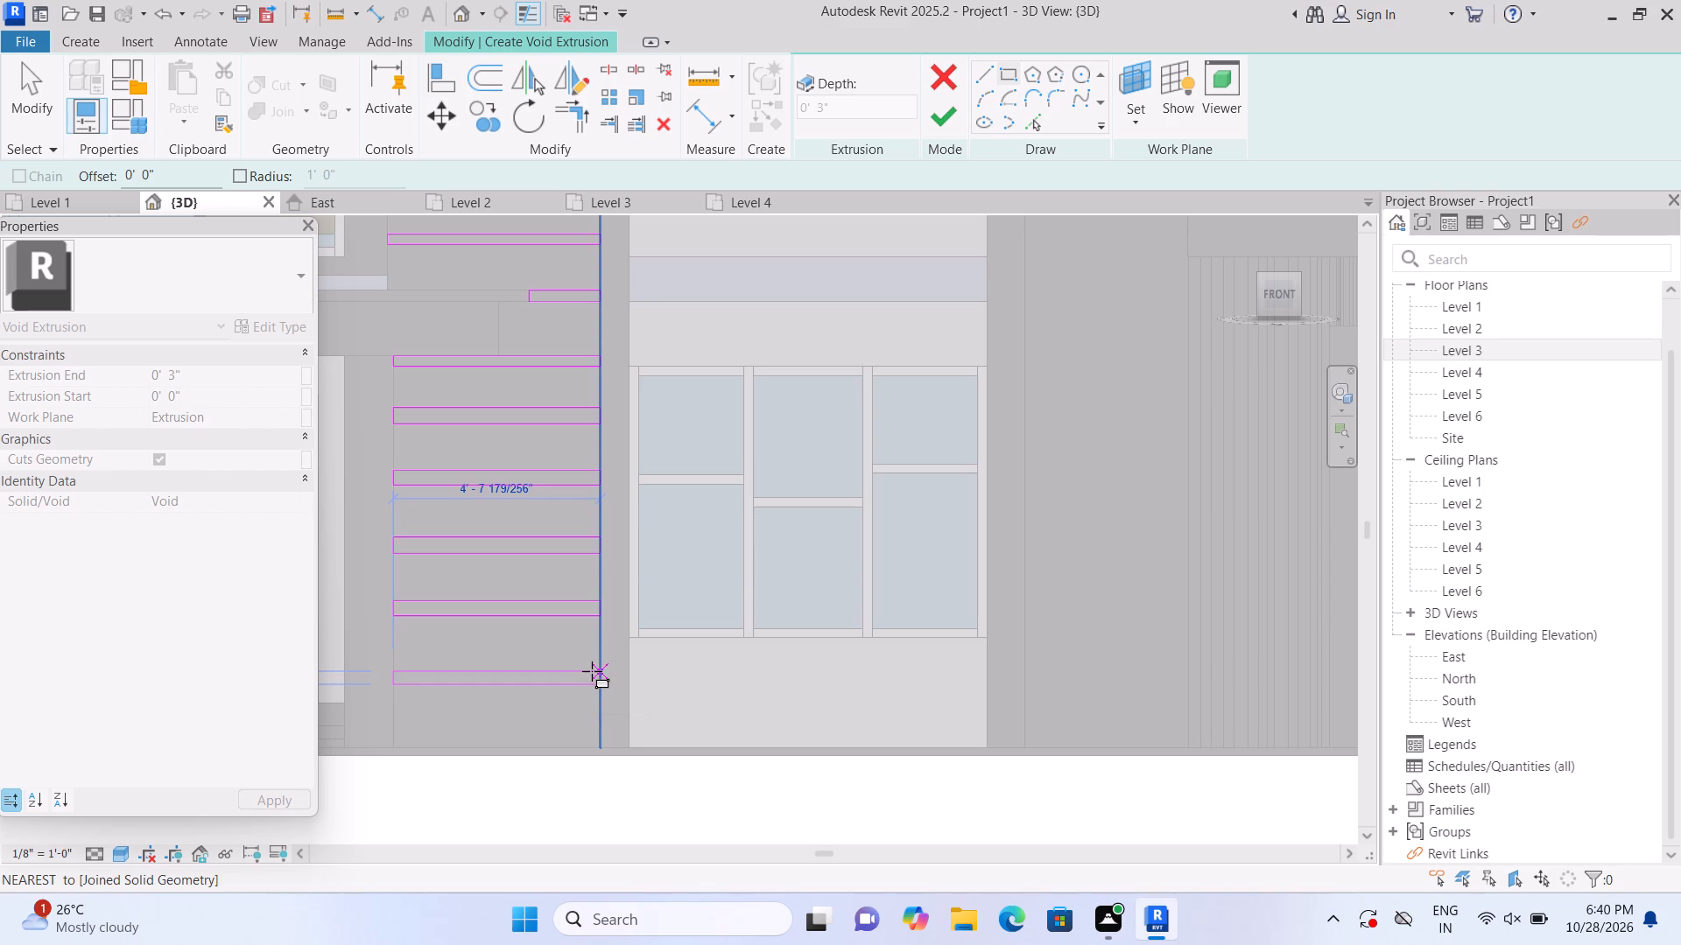
{"action": "left_click", "coordinate": [592, 671]}
{"action": "key", "text": "Escape"}
Sketch a thin void rectangle about 3'-8" by 2" on the strip right of the upper central window, aligned with the opposite strip's second groove.
{"action": "scroll", "coordinate": [607, 698], "scroll_direction": "down", "scroll_amount": 3}
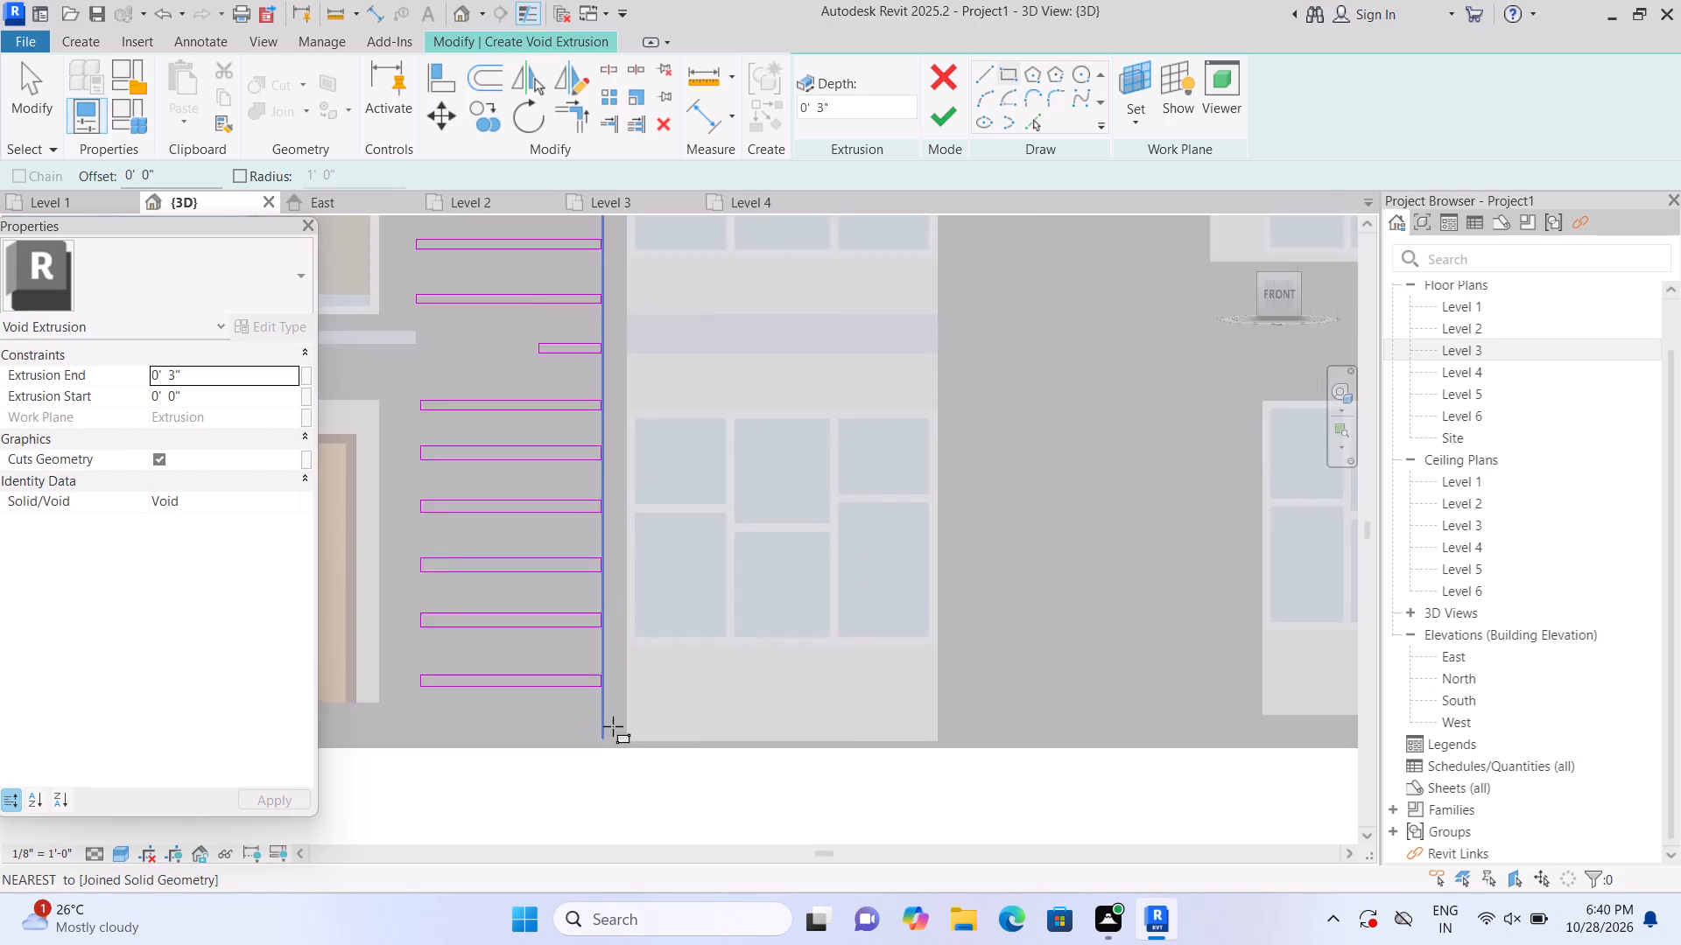
{"action": "scroll", "coordinate": [614, 728], "scroll_direction": "down", "scroll_amount": 6}
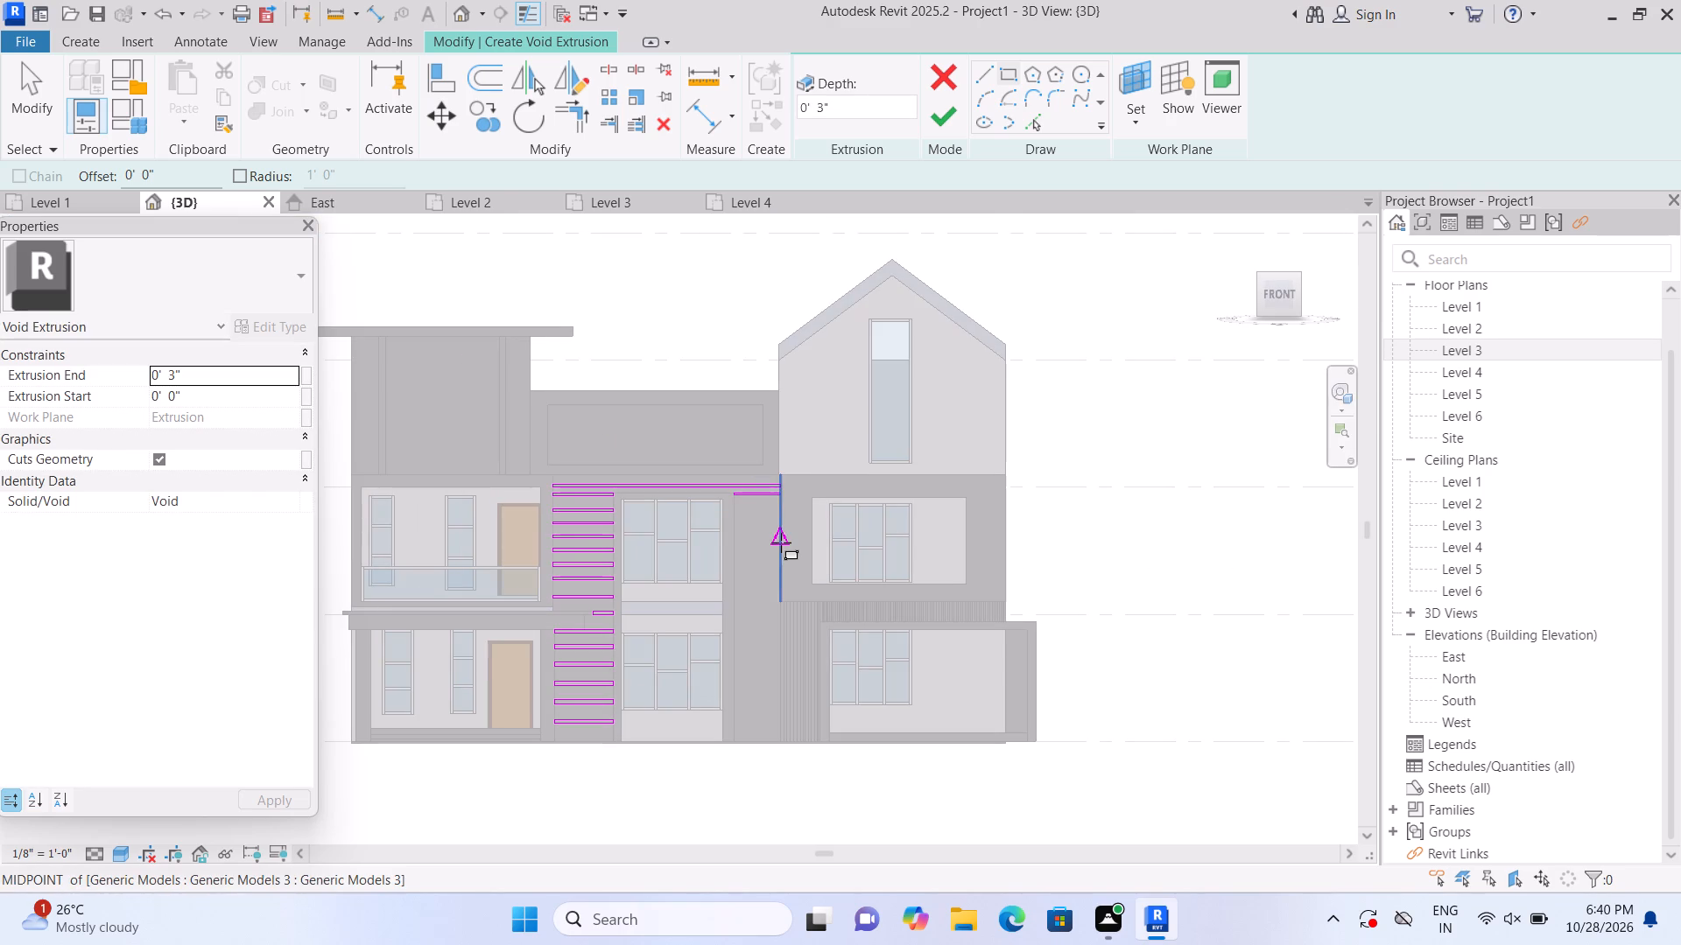
{"action": "scroll", "coordinate": [783, 544], "scroll_direction": "up", "scroll_amount": 8}
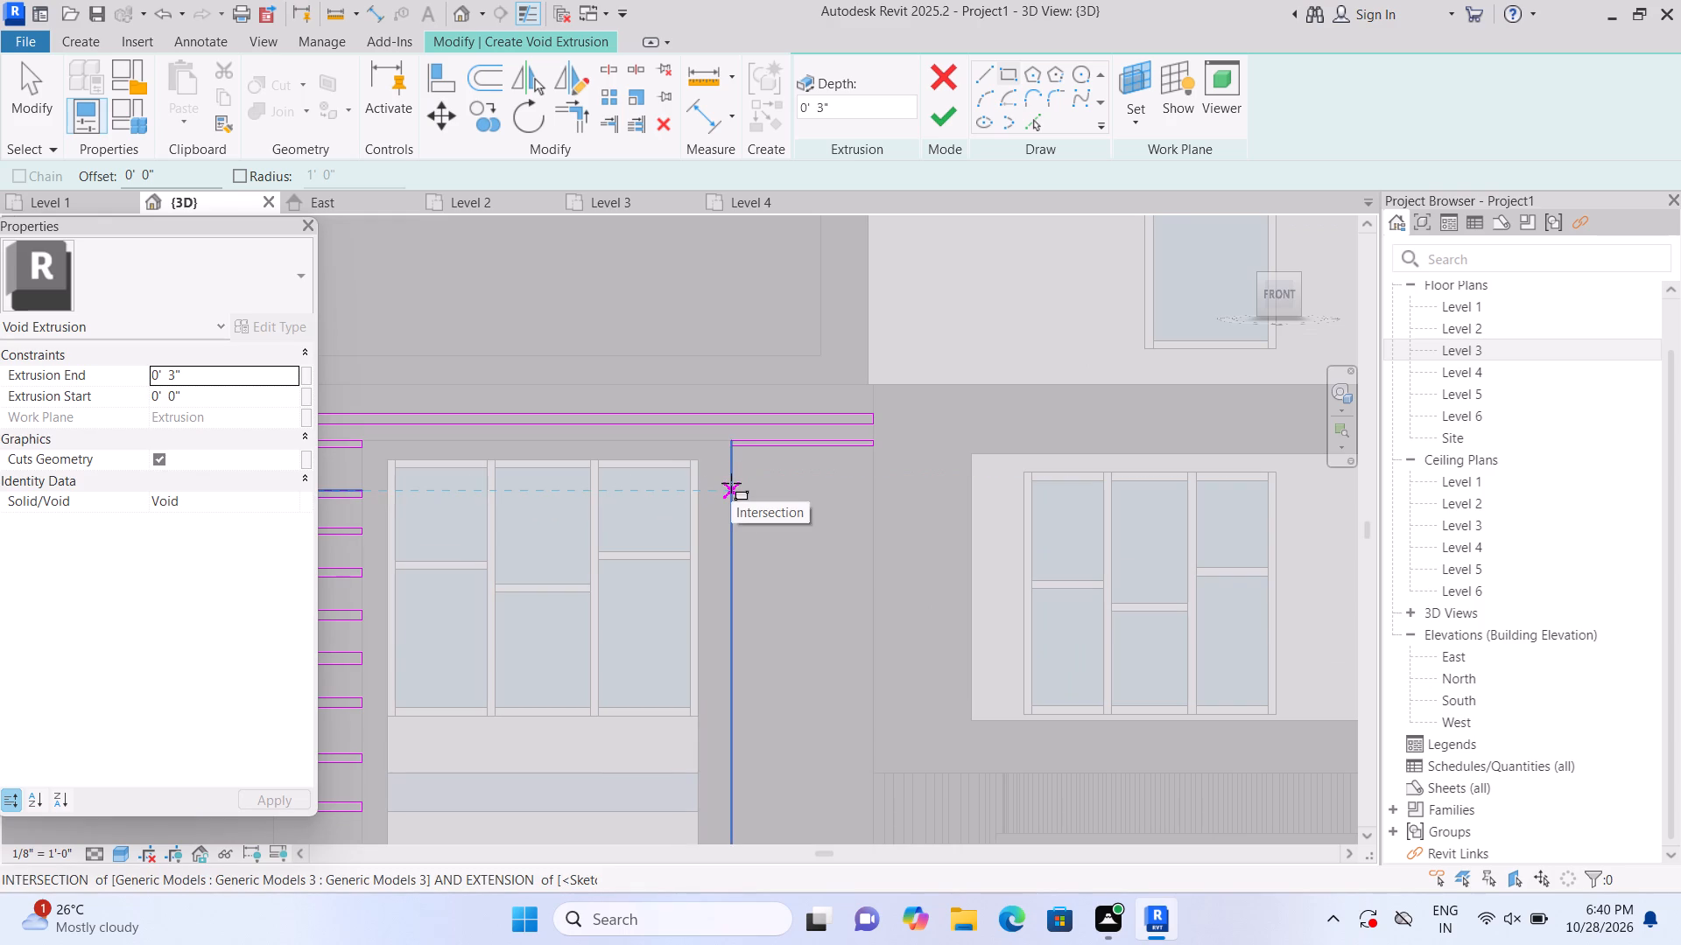
{"action": "left_click", "coordinate": [731, 483]}
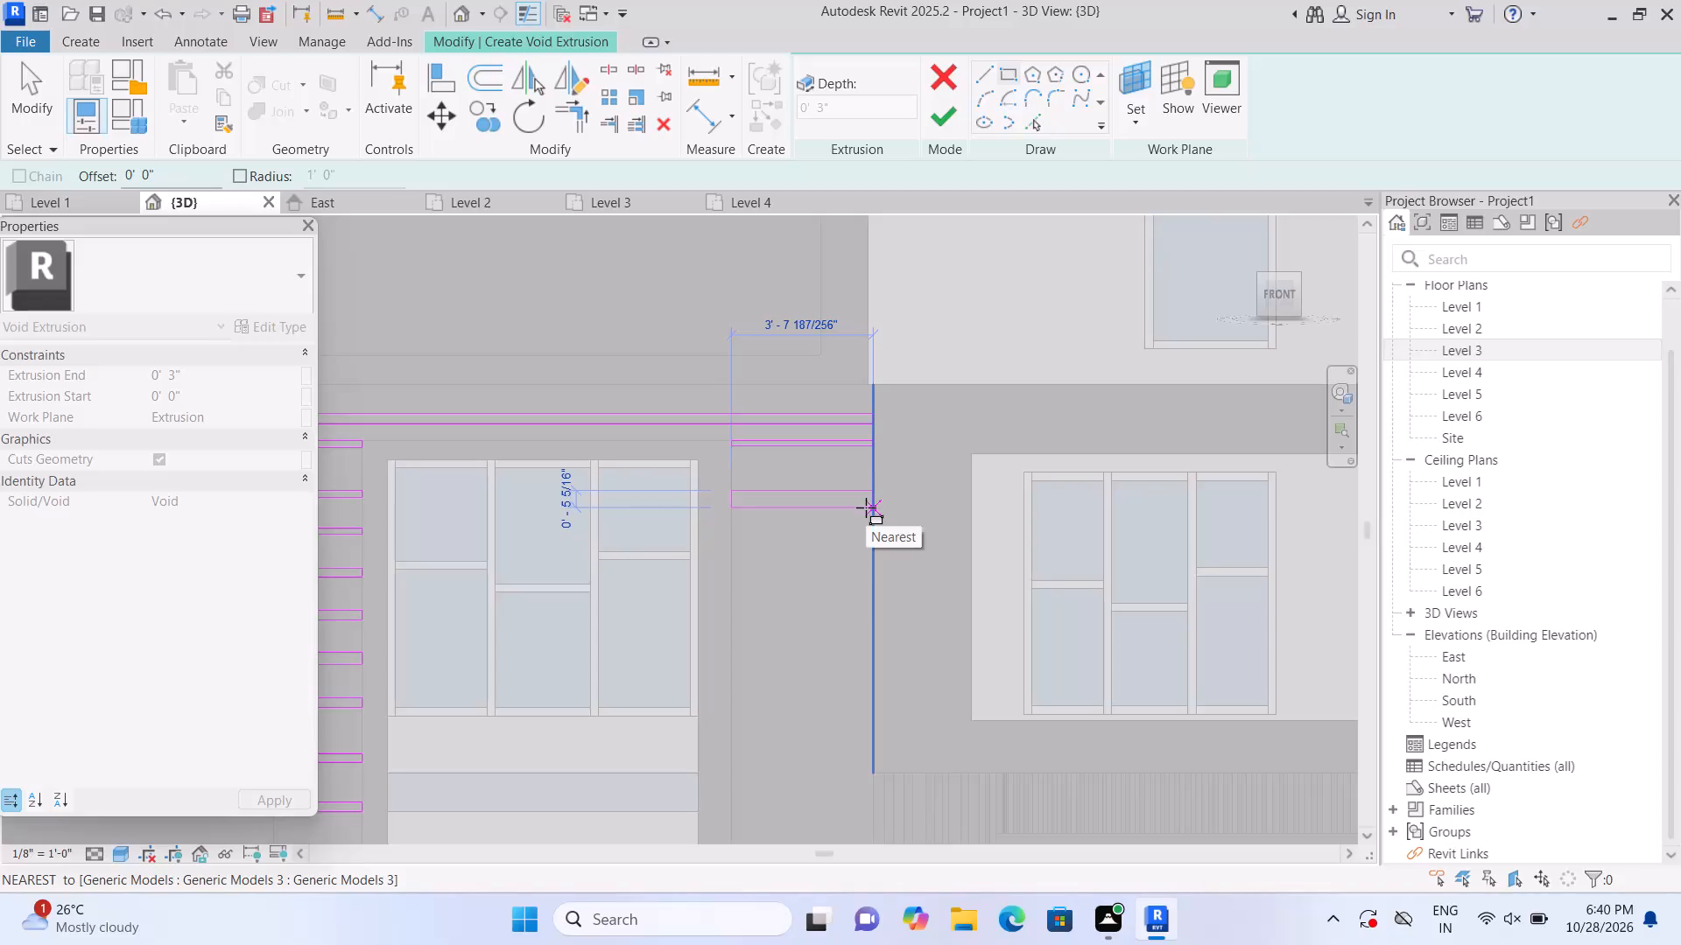
{"action": "scroll", "coordinate": [866, 507], "scroll_direction": "up", "scroll_amount": 3}
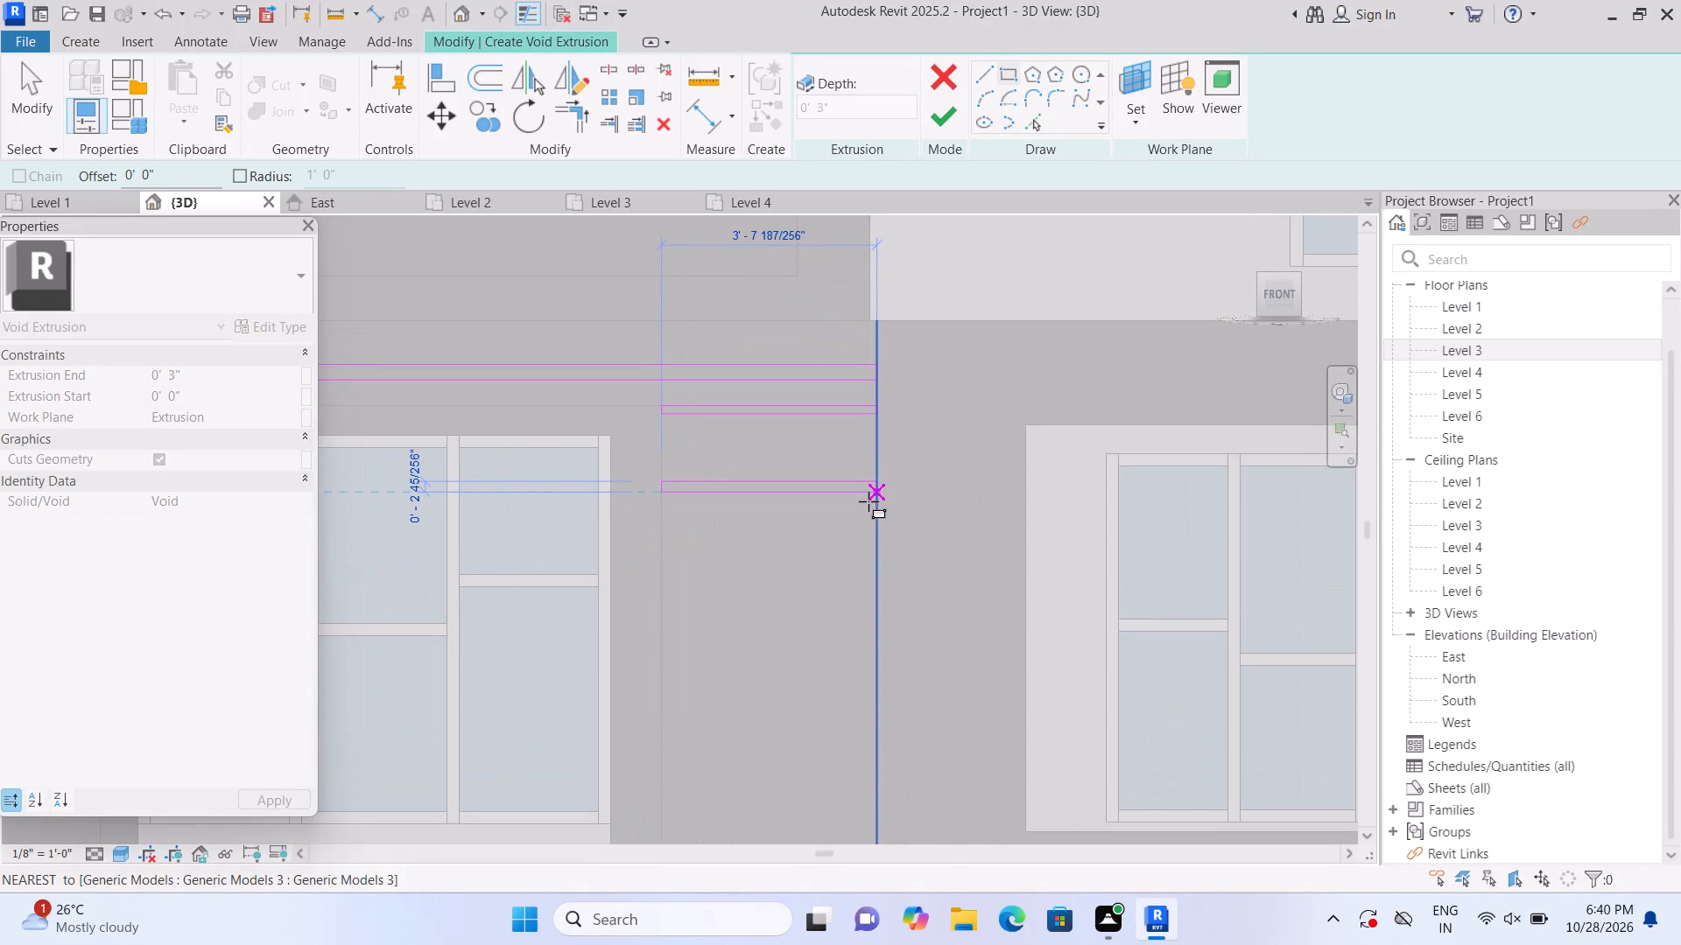
{"action": "left_click", "coordinate": [869, 501]}
{"action": "scroll", "coordinate": [869, 501], "scroll_direction": "down", "scroll_amount": 5}
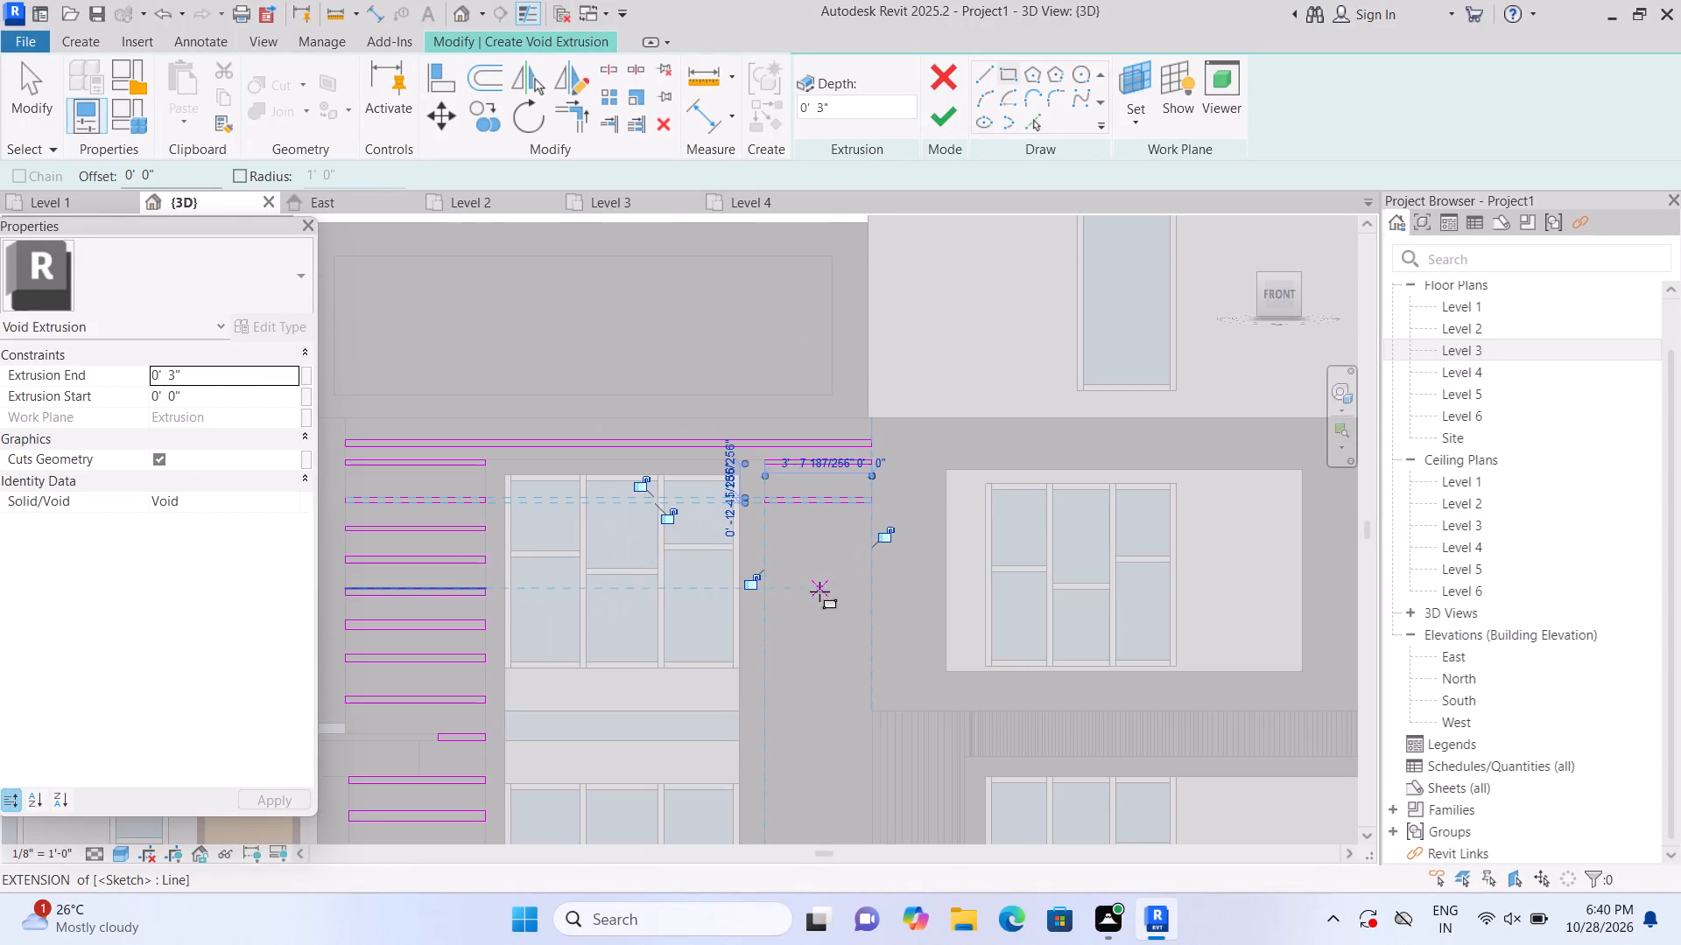
{"action": "key", "text": "Escape"}
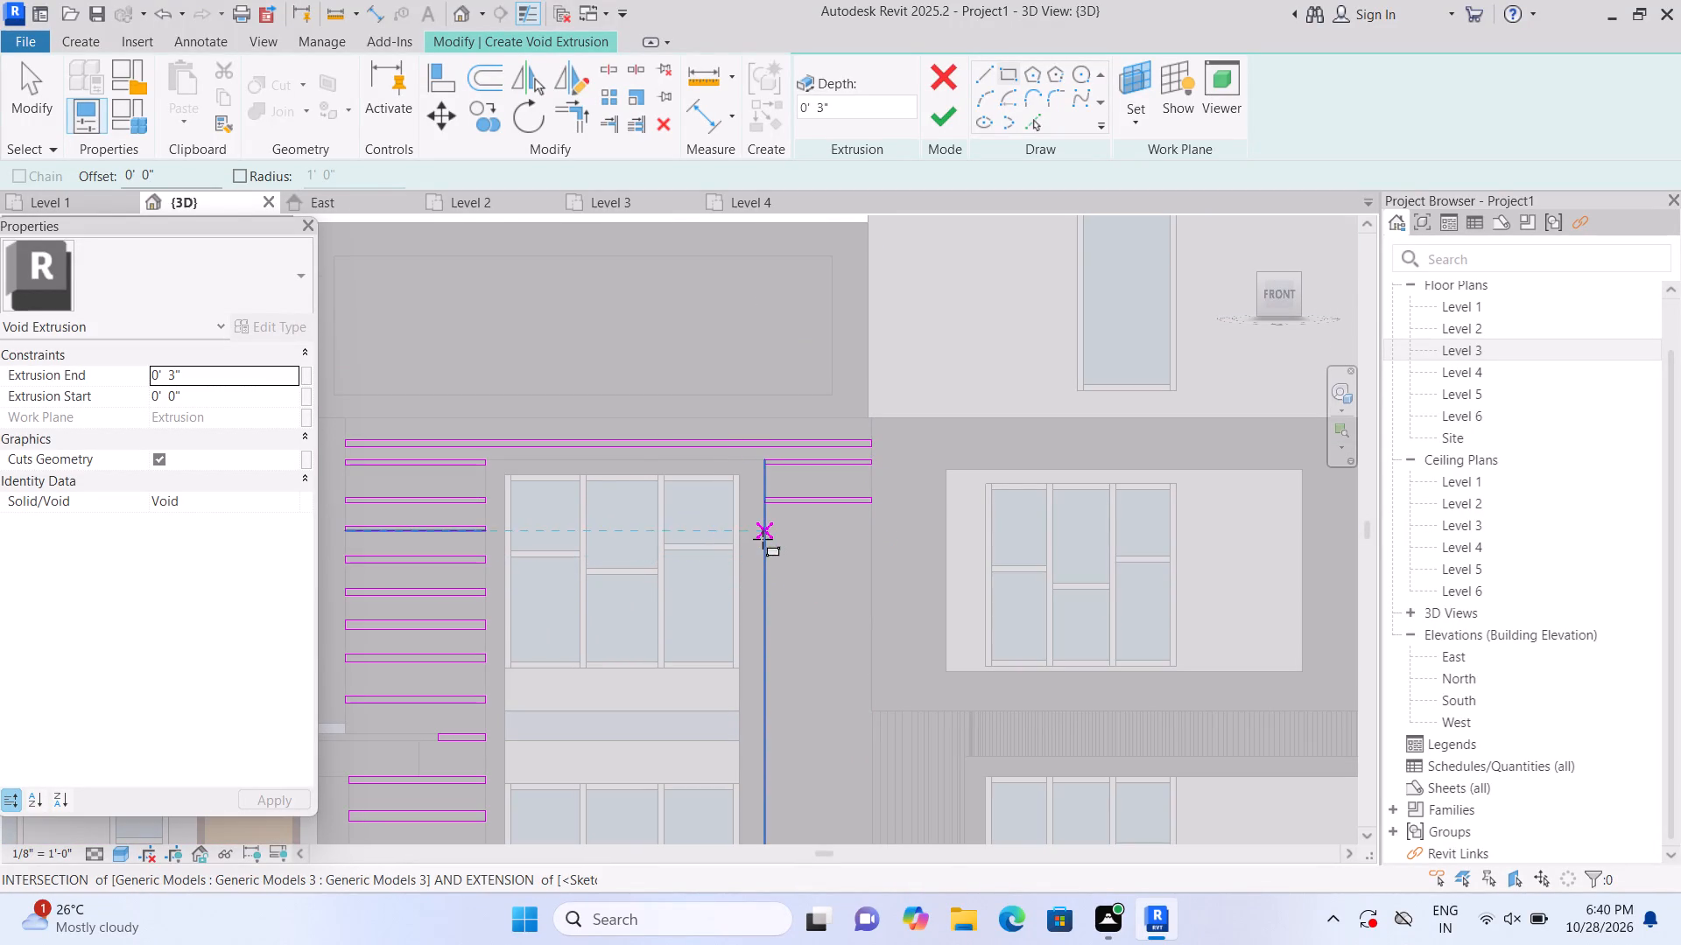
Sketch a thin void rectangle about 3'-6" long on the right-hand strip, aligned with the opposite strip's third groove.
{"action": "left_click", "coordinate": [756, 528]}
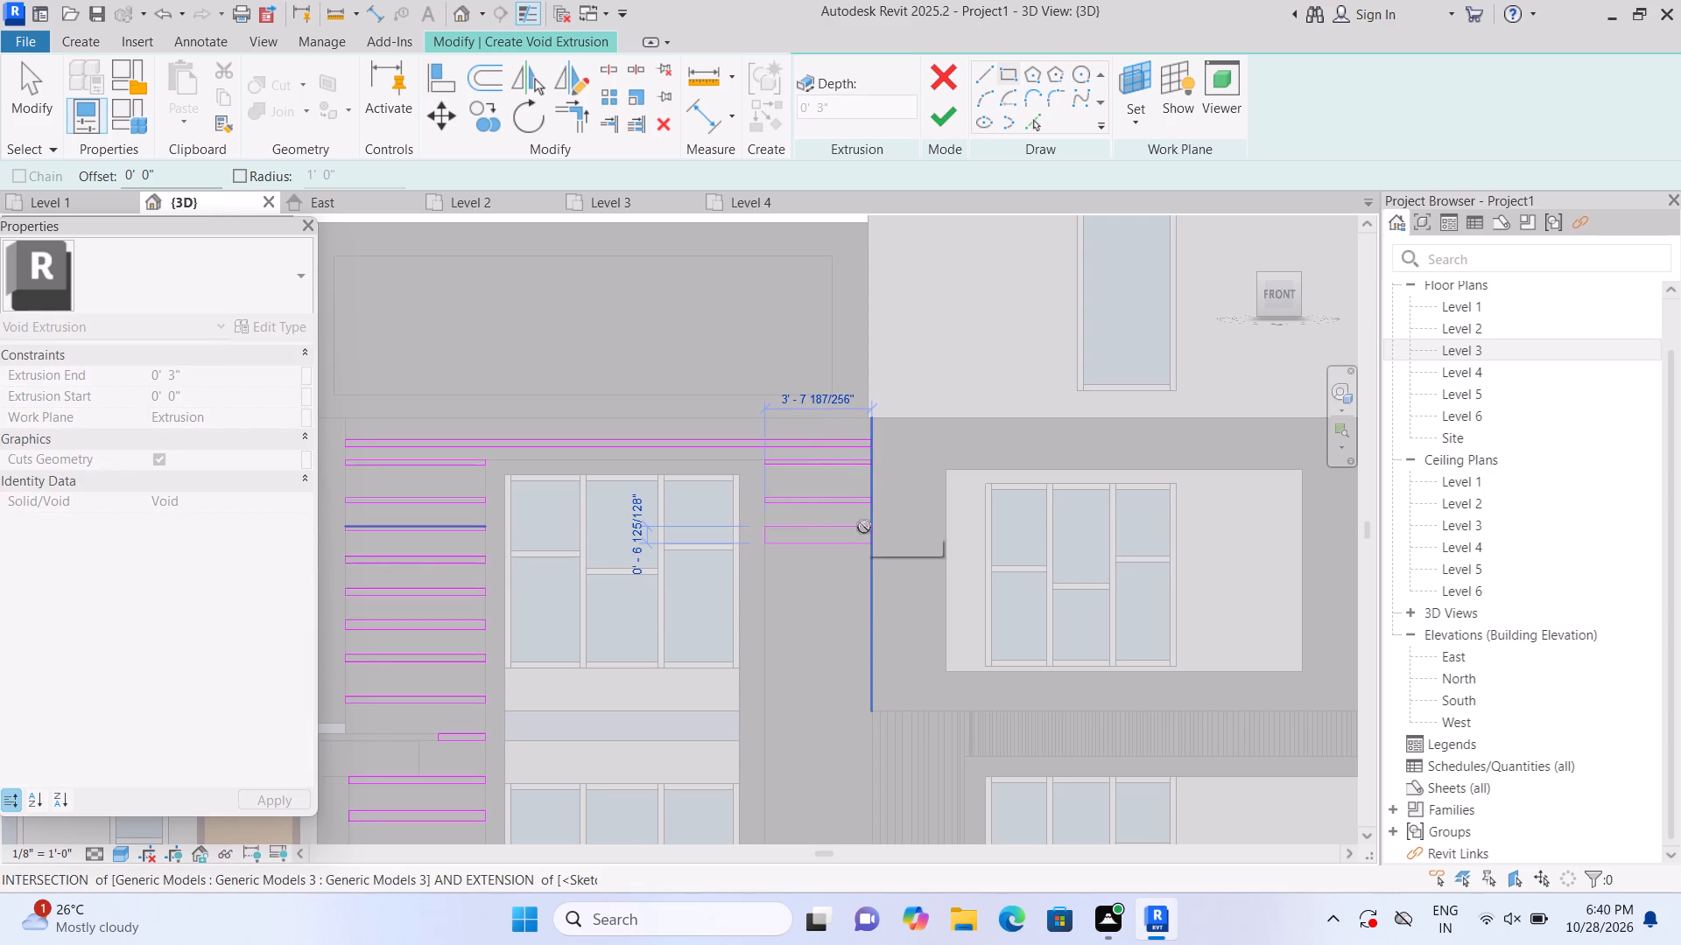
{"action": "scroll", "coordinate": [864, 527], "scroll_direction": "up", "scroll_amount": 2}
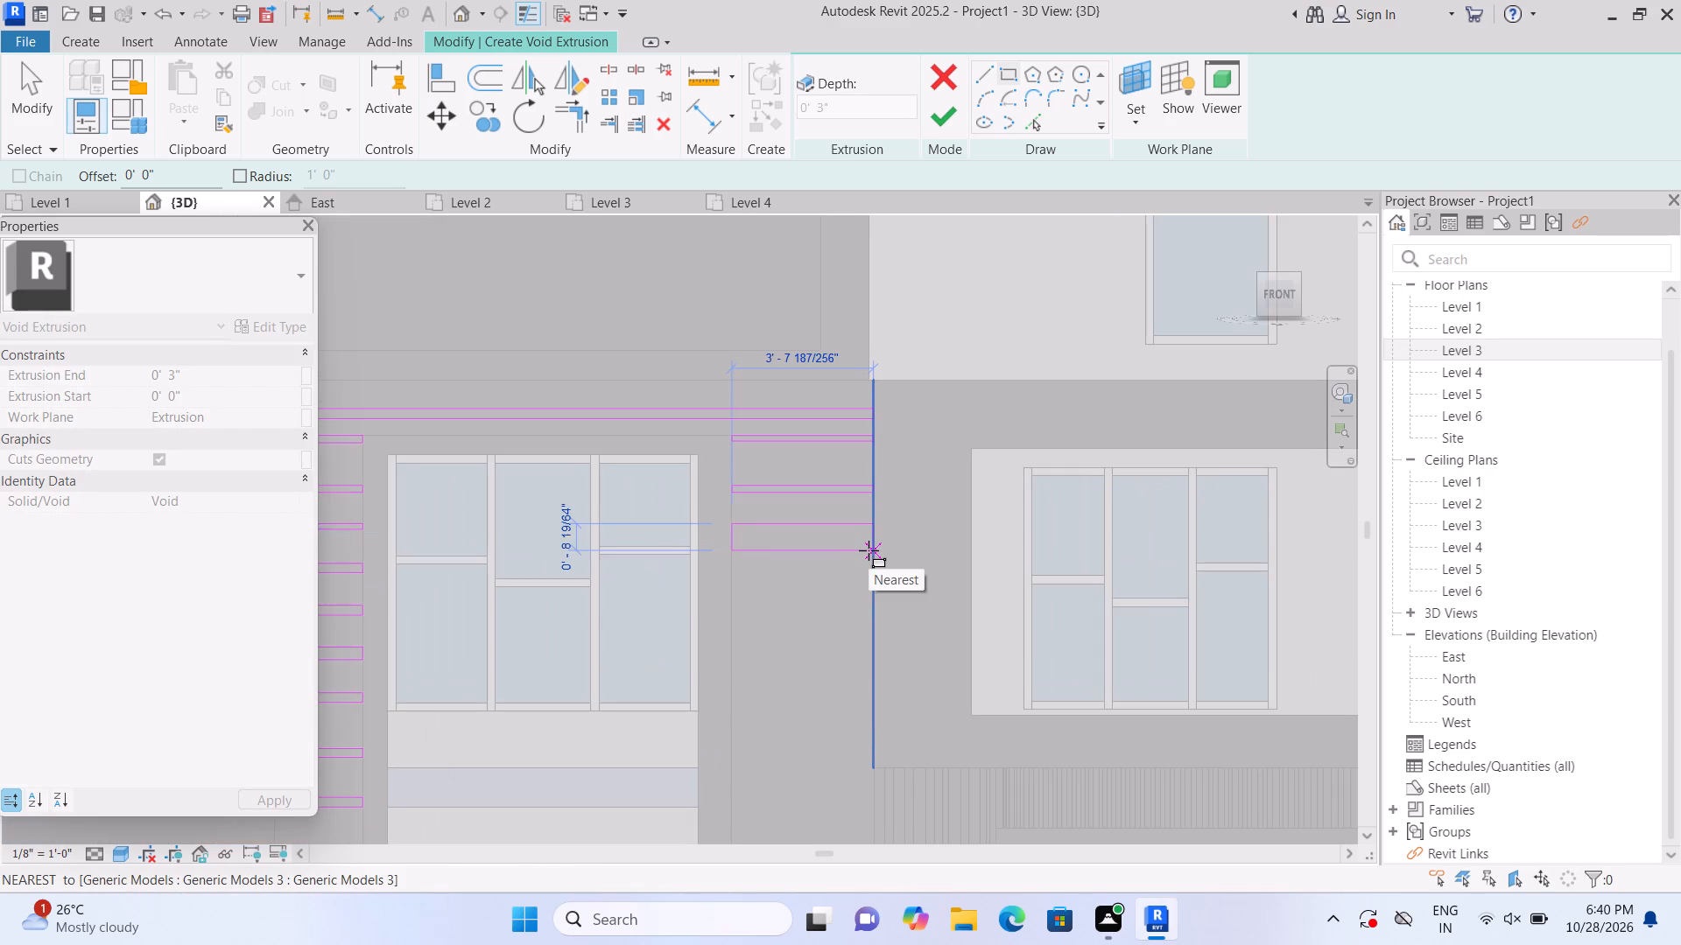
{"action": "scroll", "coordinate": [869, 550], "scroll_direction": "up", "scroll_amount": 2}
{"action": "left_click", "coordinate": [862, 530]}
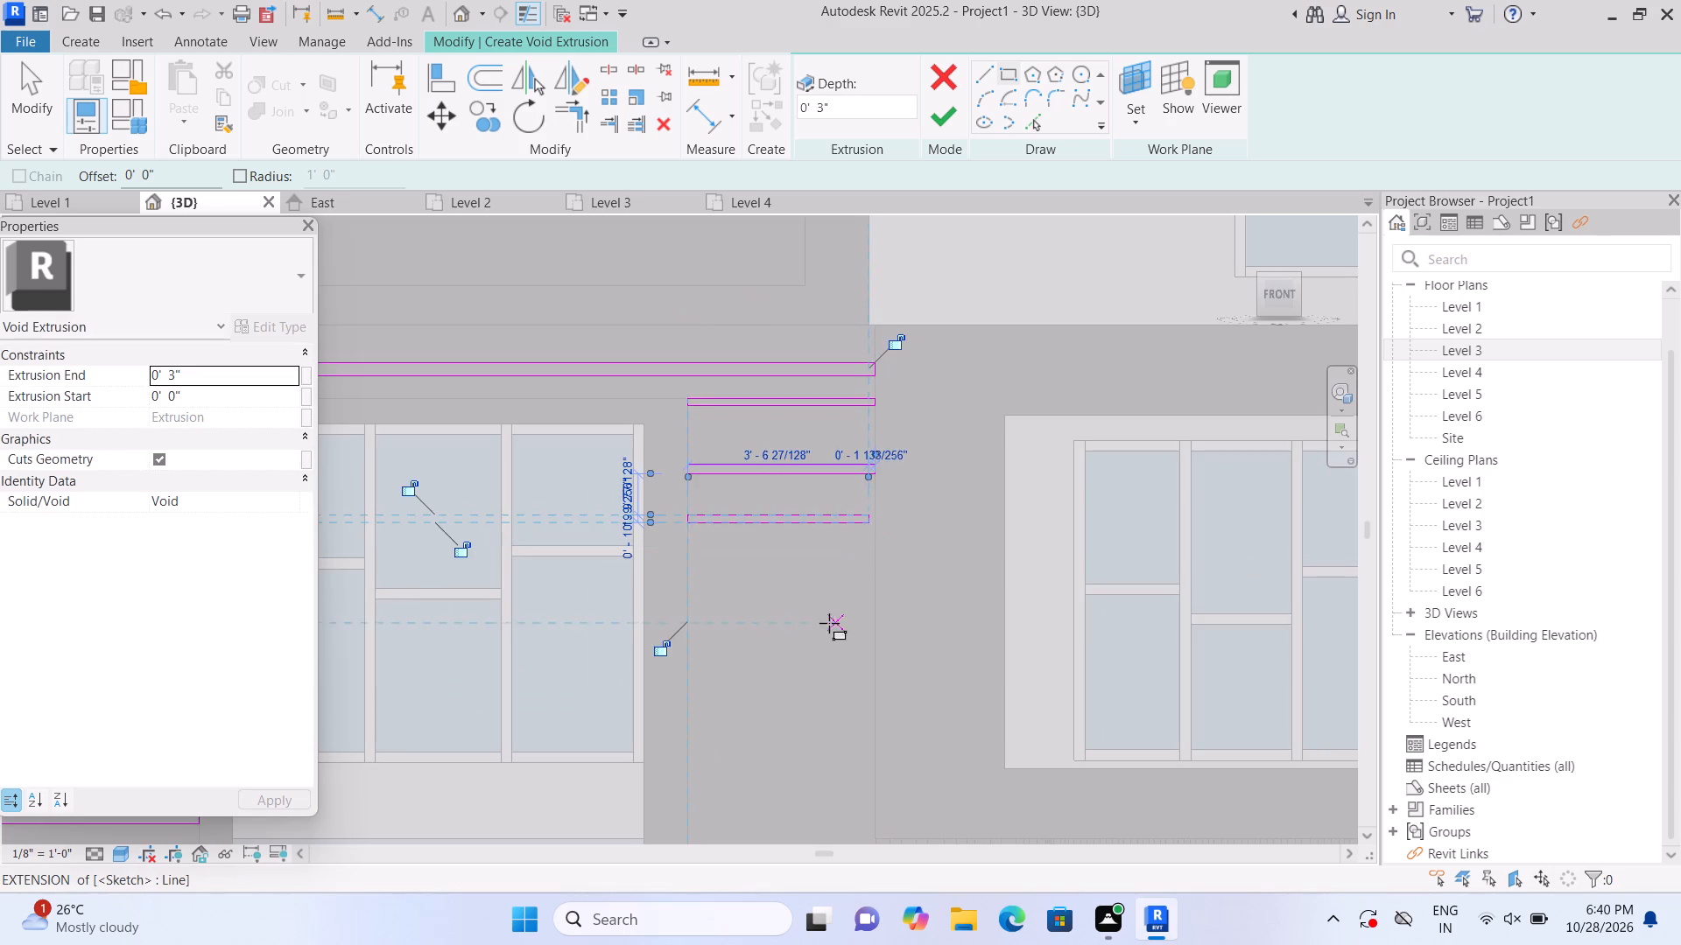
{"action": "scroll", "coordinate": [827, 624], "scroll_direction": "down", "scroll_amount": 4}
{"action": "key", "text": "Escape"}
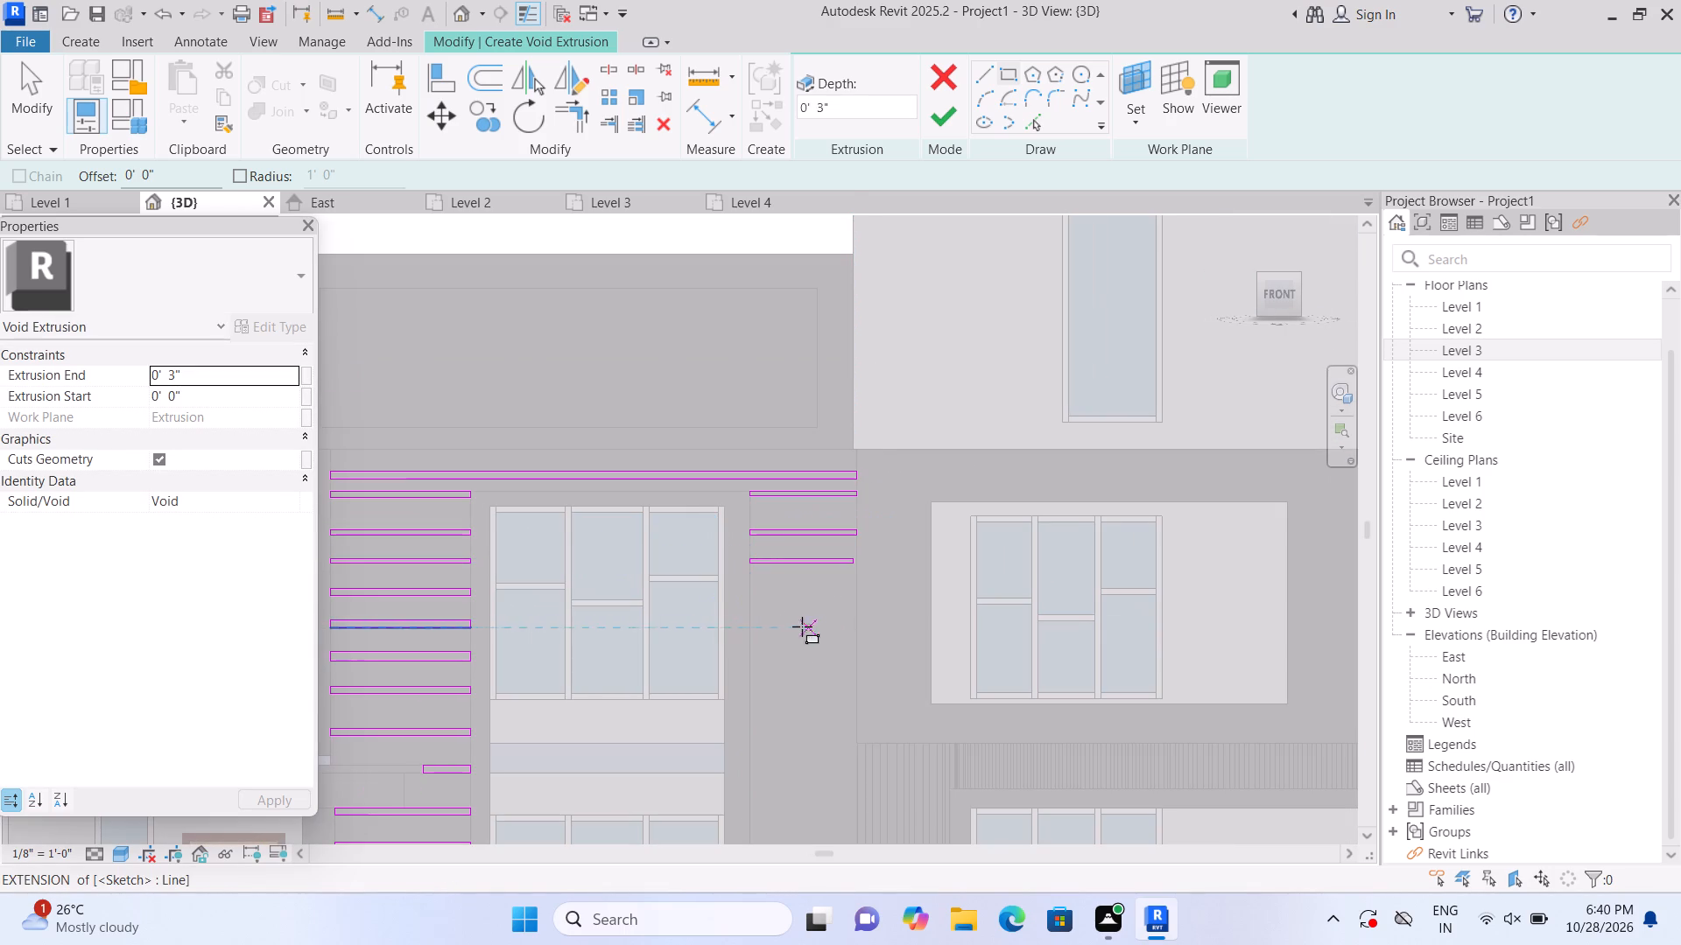
Sketch a thin void rectangle about 3'-8" by 3" across the full right-hand strip, aligned with the opposite strip's fourth groove.
{"action": "left_click", "coordinate": [753, 584]}
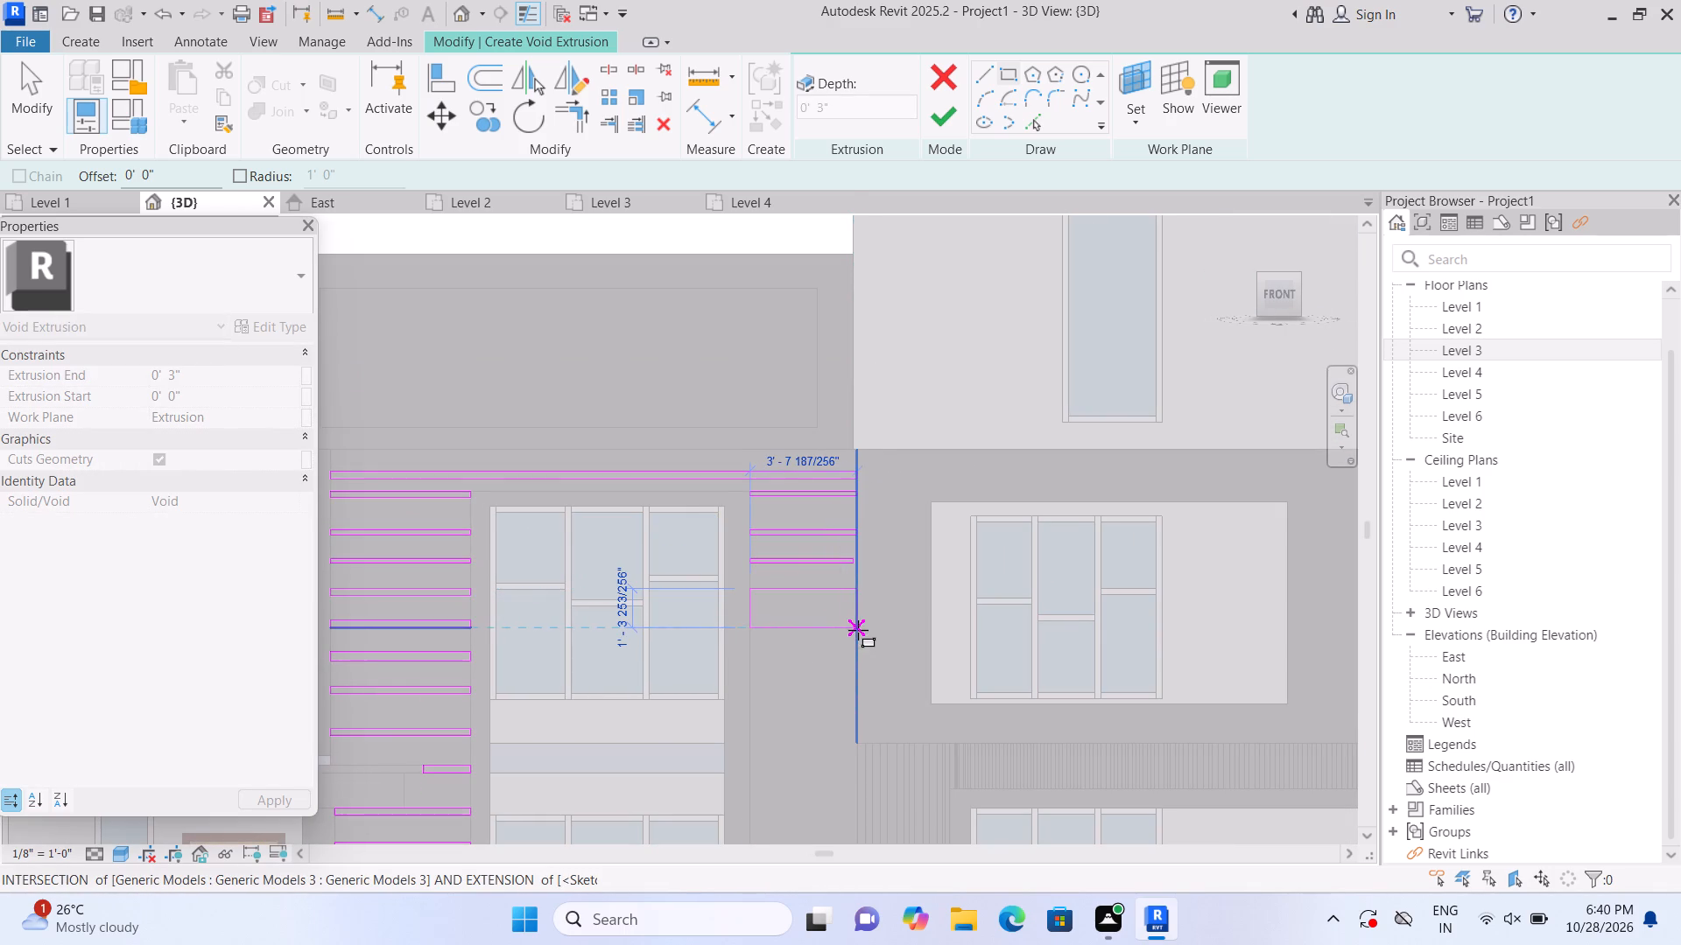
{"action": "scroll", "coordinate": [858, 630], "scroll_direction": "up", "scroll_amount": 1}
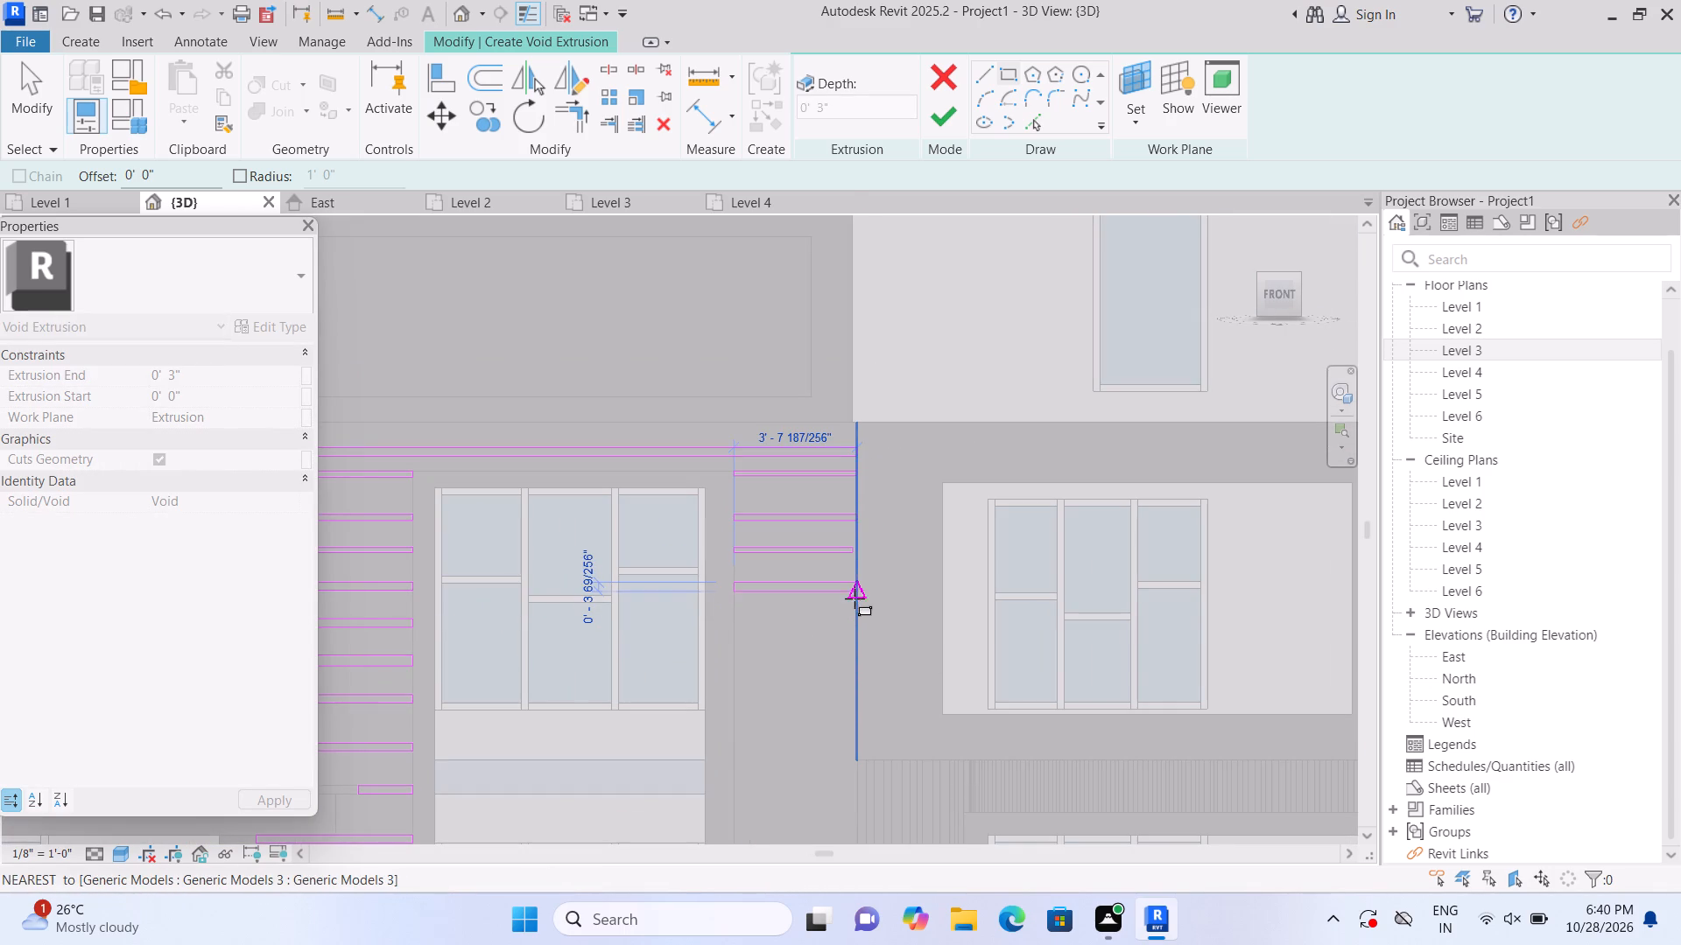
{"action": "scroll", "coordinate": [854, 597], "scroll_direction": "up", "scroll_amount": 1}
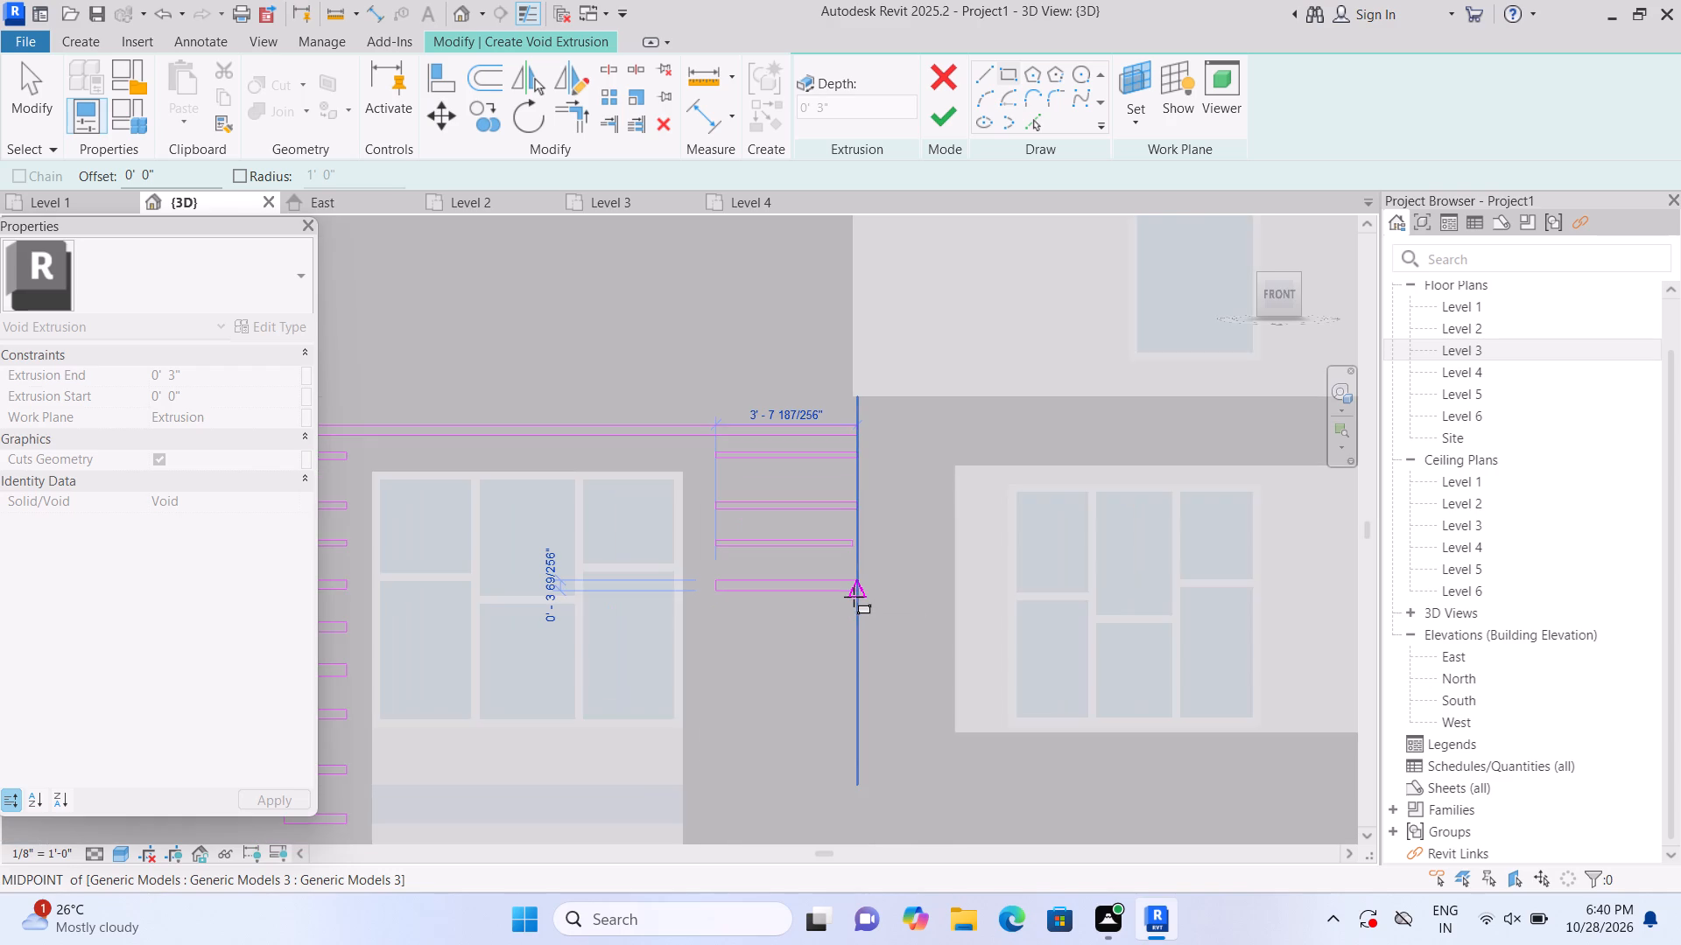
{"action": "scroll", "coordinate": [864, 603], "scroll_direction": "up", "scroll_amount": 2}
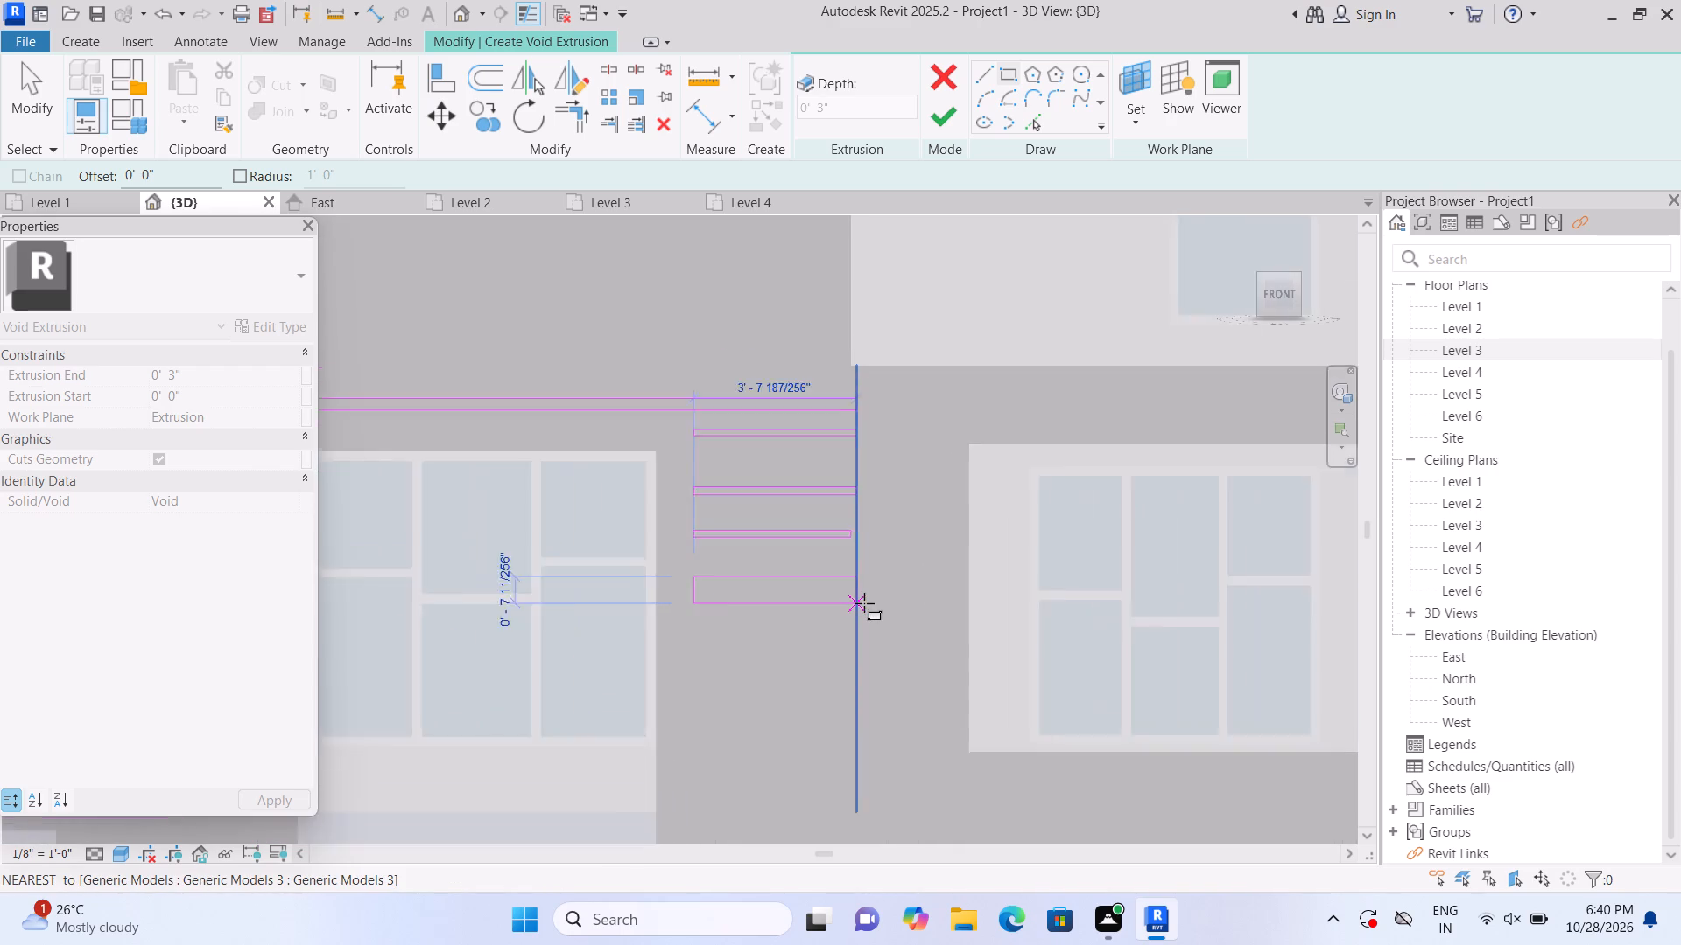
{"action": "scroll", "coordinate": [864, 603], "scroll_direction": "up", "scroll_amount": 2}
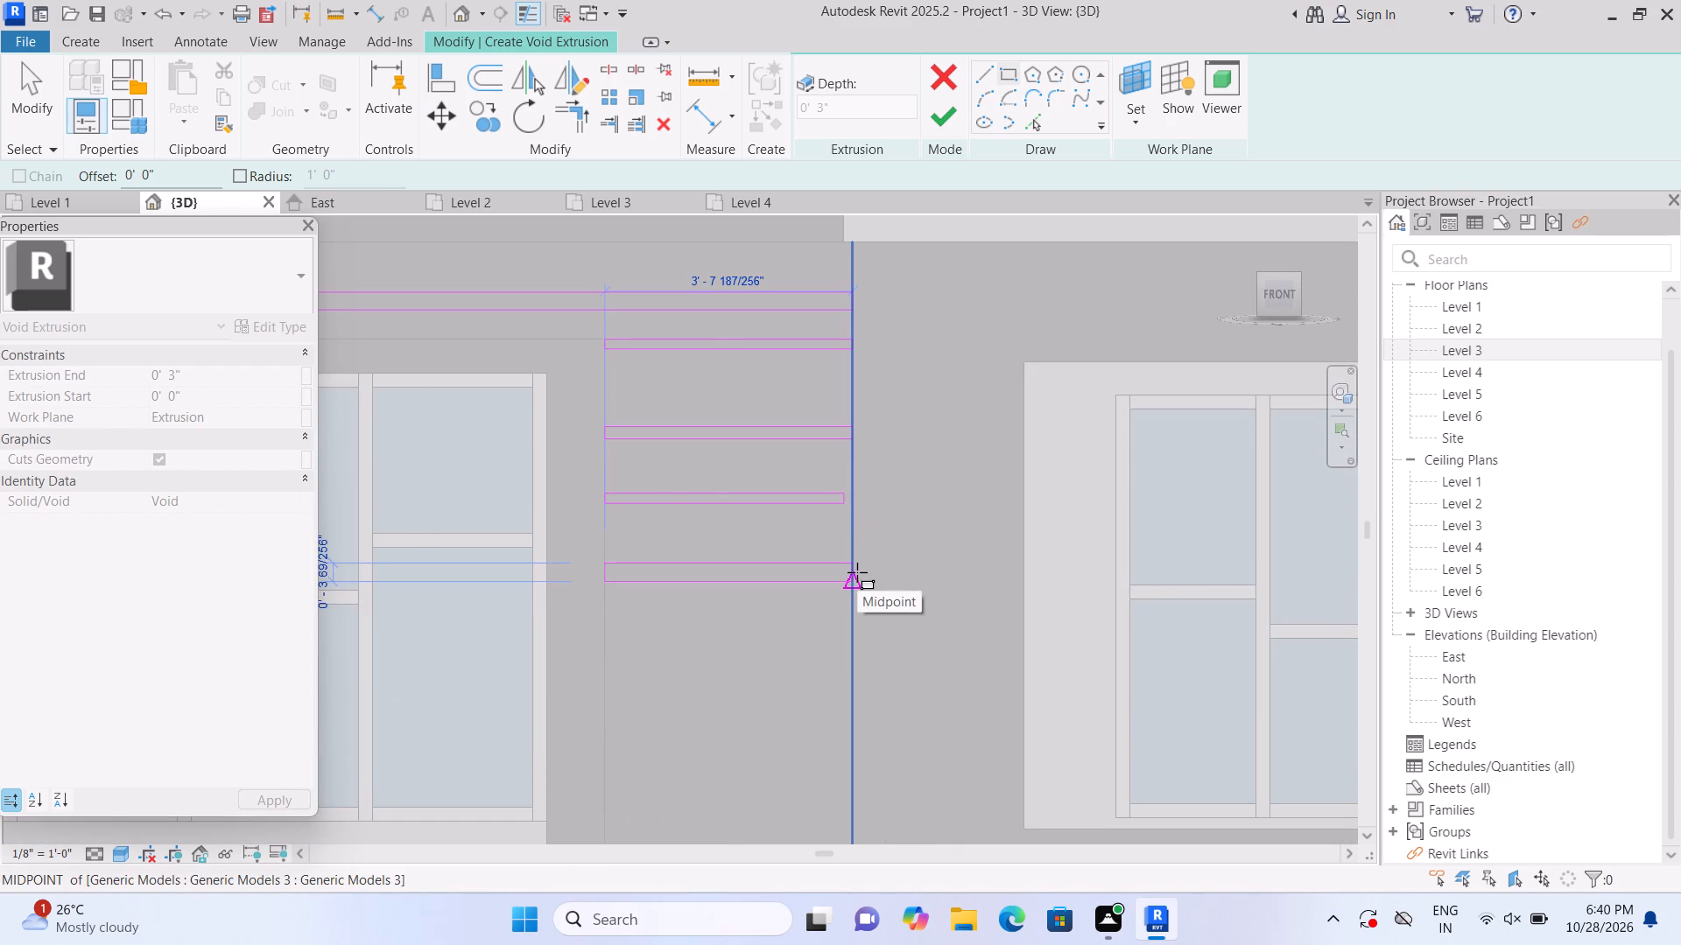
{"action": "left_click", "coordinate": [857, 572]}
{"action": "scroll", "coordinate": [813, 661], "scroll_direction": "down", "scroll_amount": 6}
{"action": "middle_click_drag", "start_coordinate": [759, 731], "coordinate": [749, 601]}
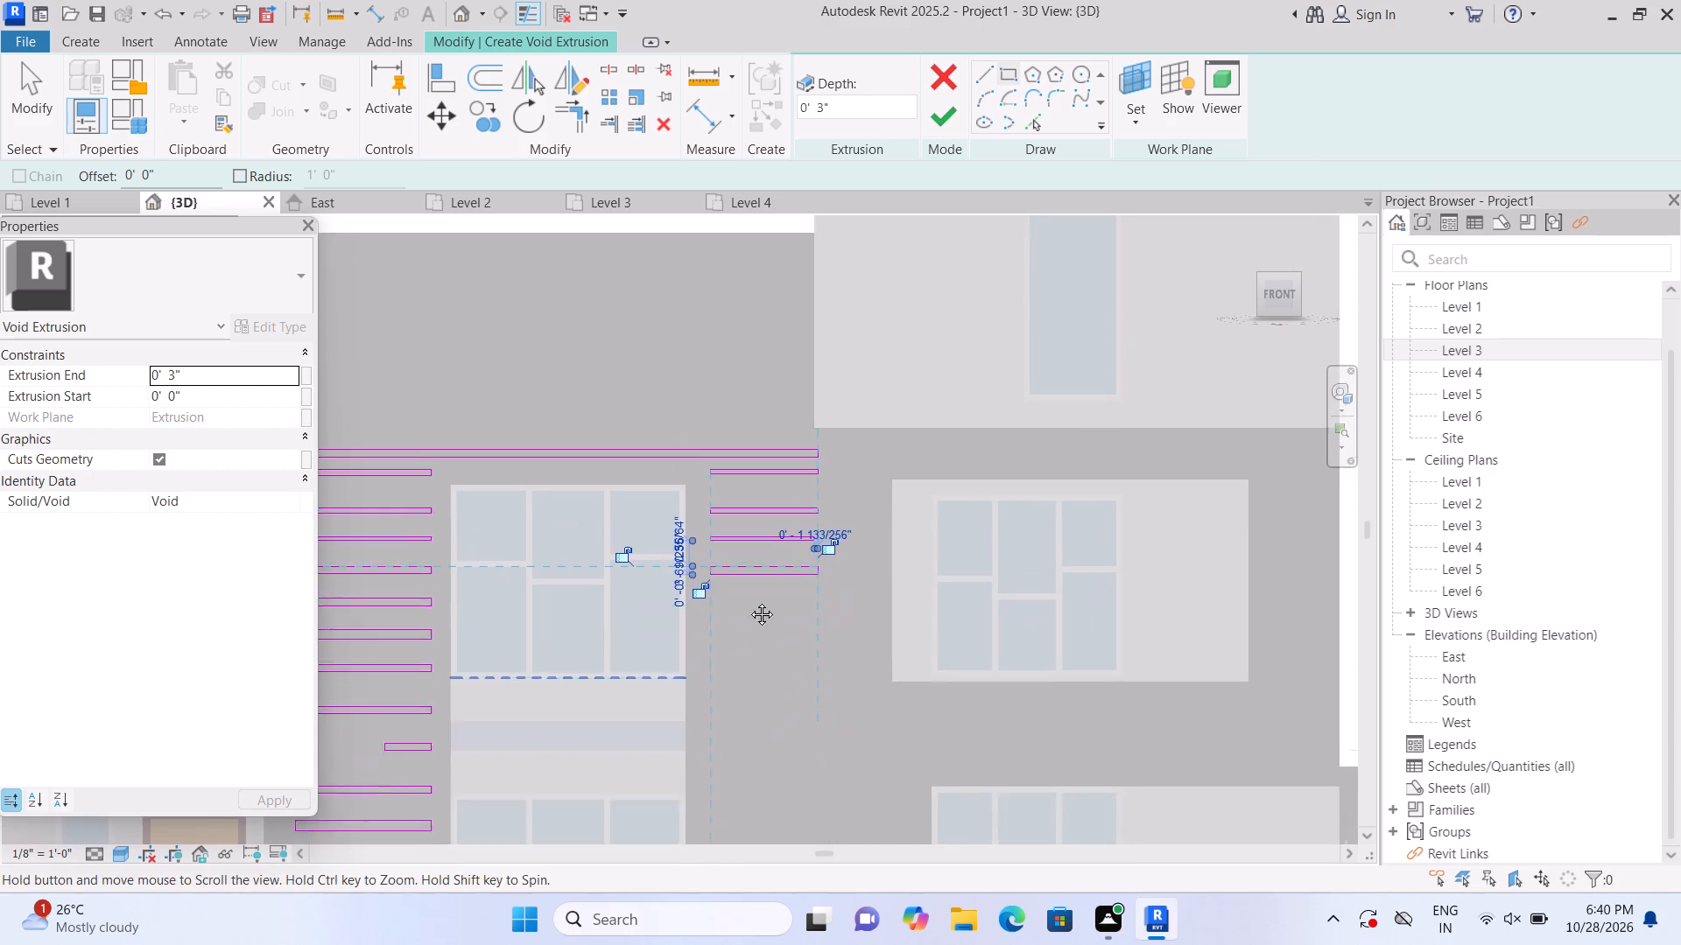
{"action": "middle_click_drag", "start_coordinate": [749, 601], "coordinate": [742, 539]}
{"action": "middle_click", "coordinate": [742, 539]}
{"action": "middle_click_drag", "start_coordinate": [746, 547], "coordinate": [801, 633]}
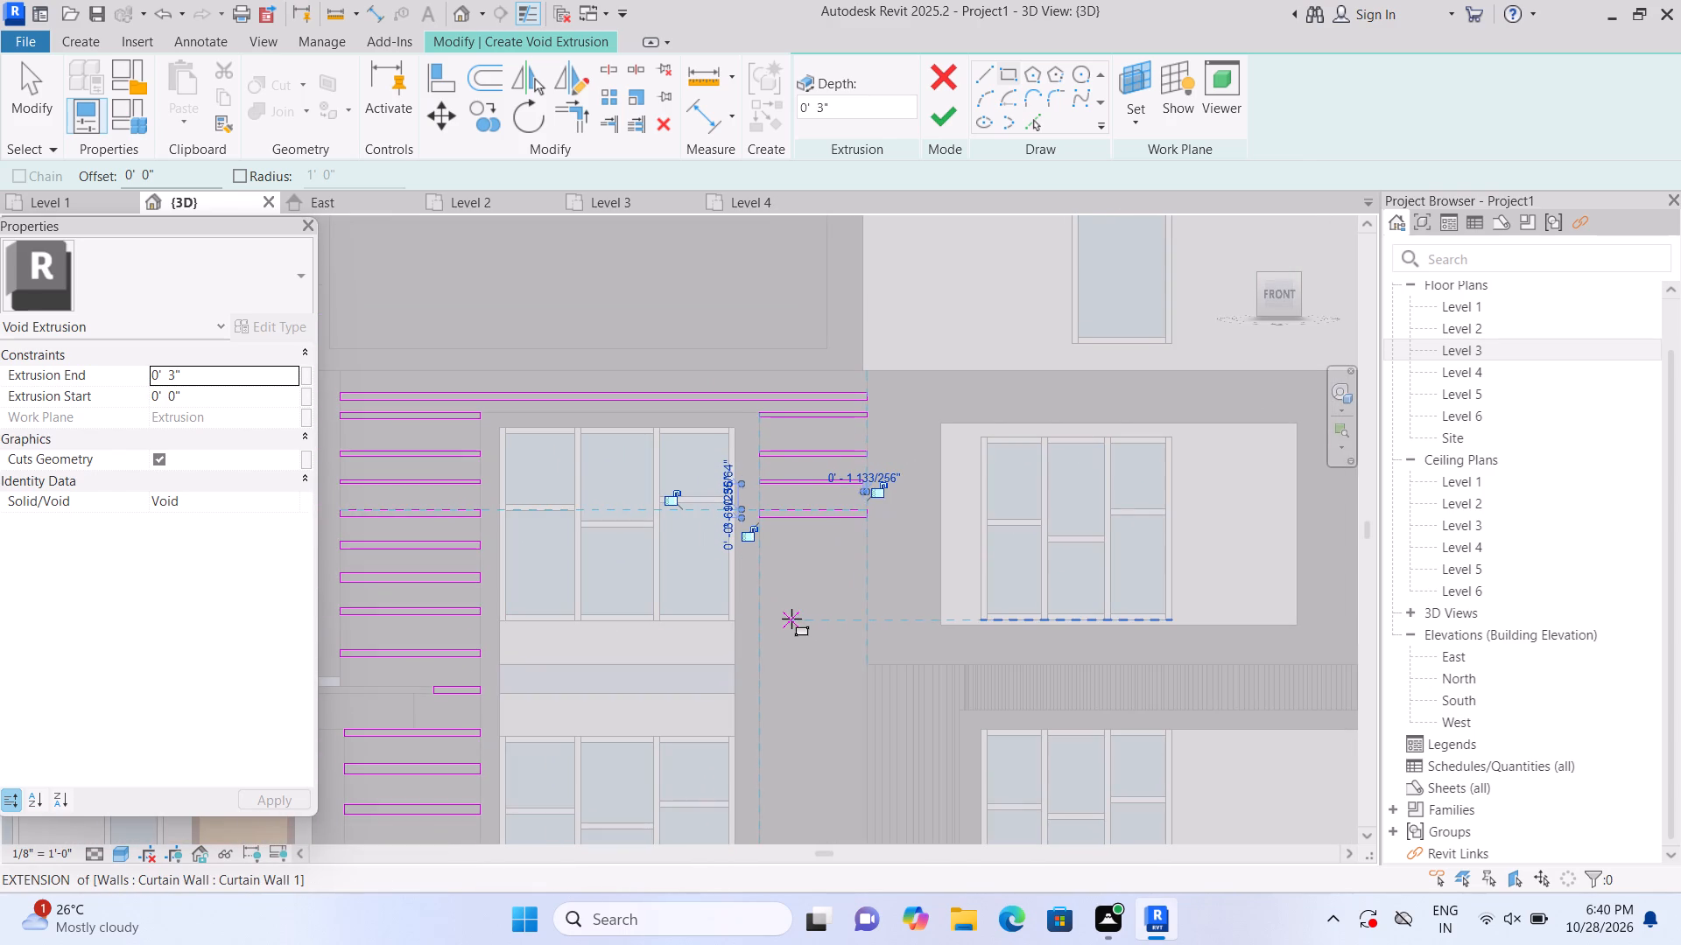
{"action": "key", "text": "Escape"}
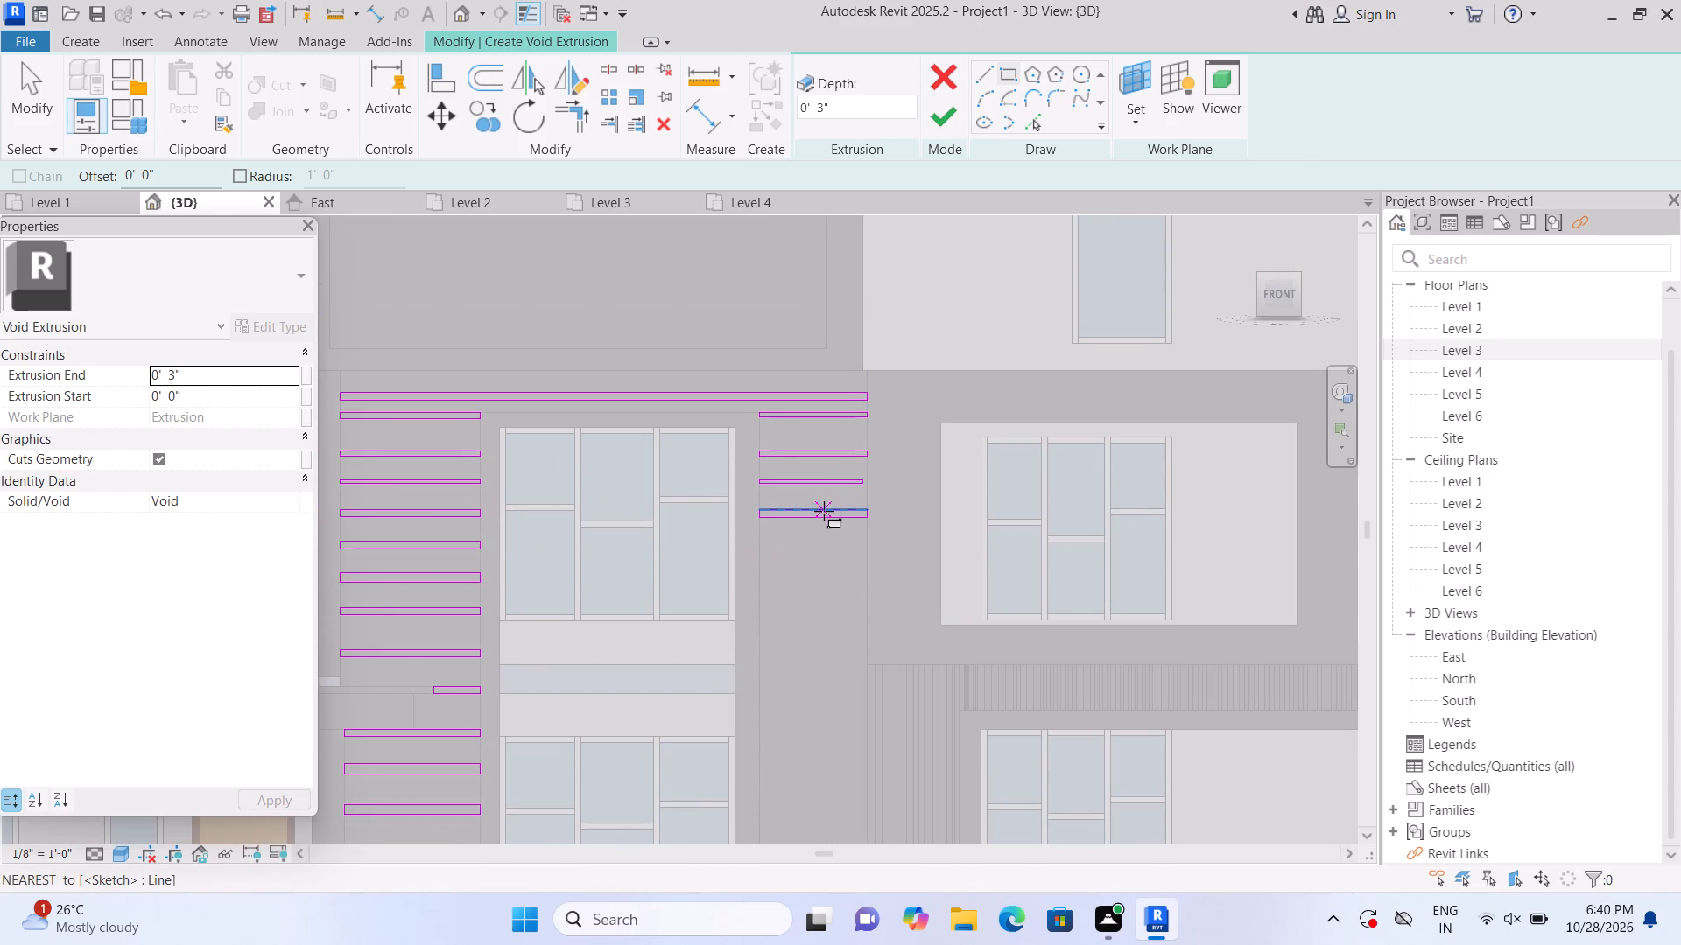
{"action": "key", "text": "Escape"}
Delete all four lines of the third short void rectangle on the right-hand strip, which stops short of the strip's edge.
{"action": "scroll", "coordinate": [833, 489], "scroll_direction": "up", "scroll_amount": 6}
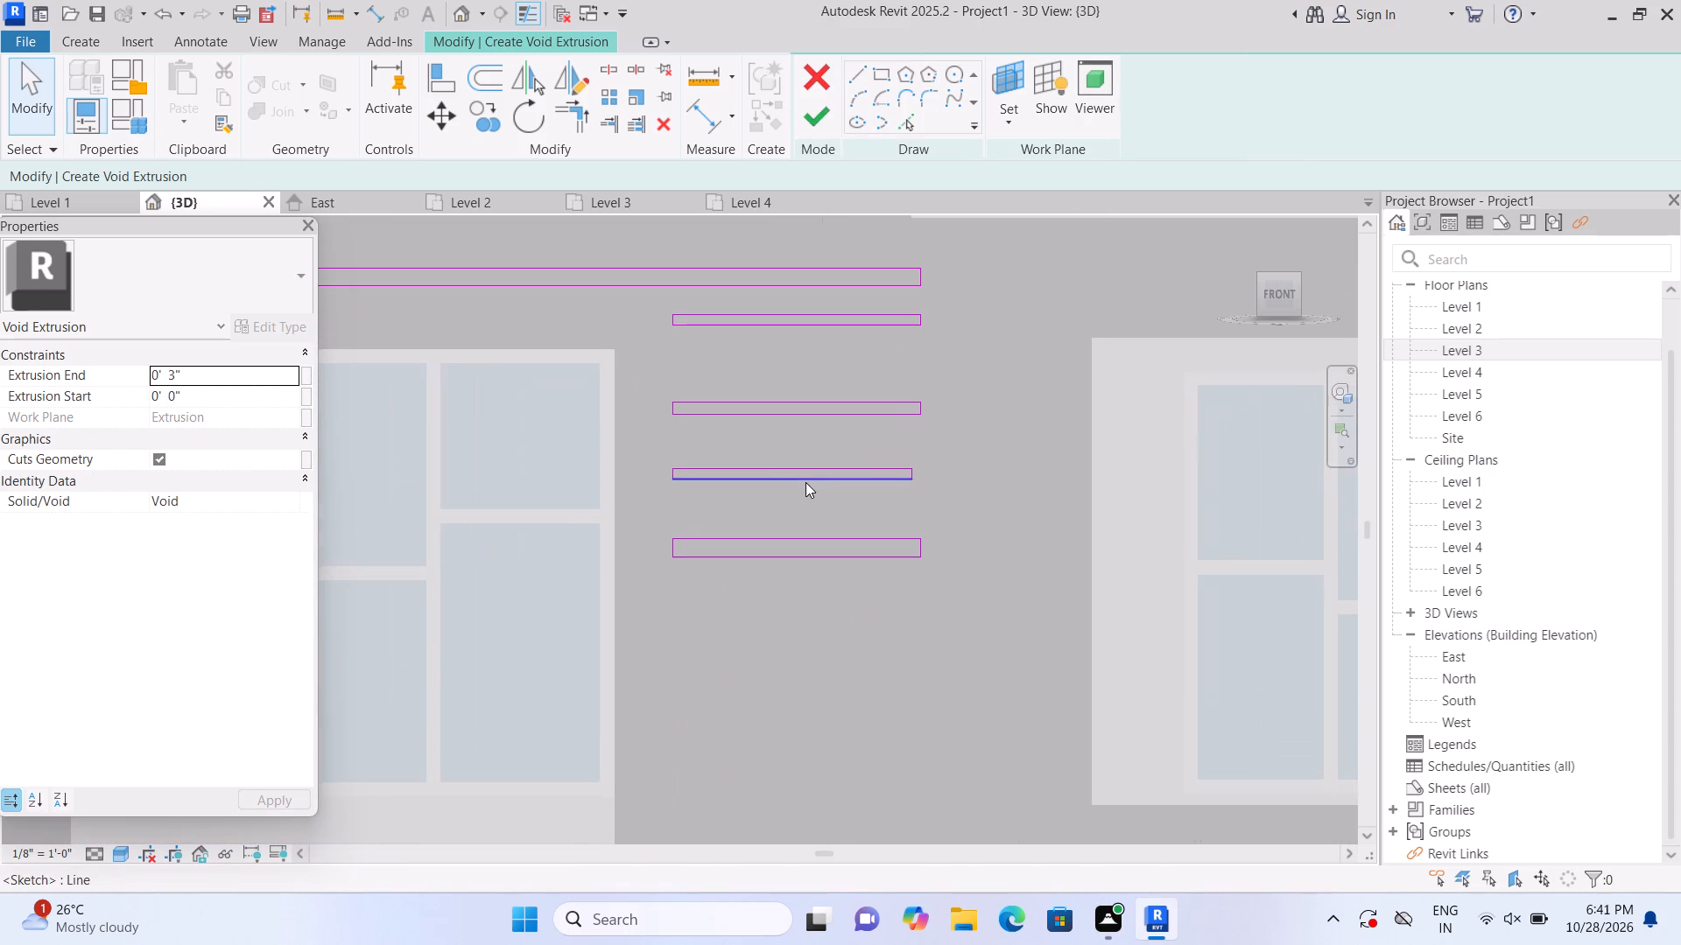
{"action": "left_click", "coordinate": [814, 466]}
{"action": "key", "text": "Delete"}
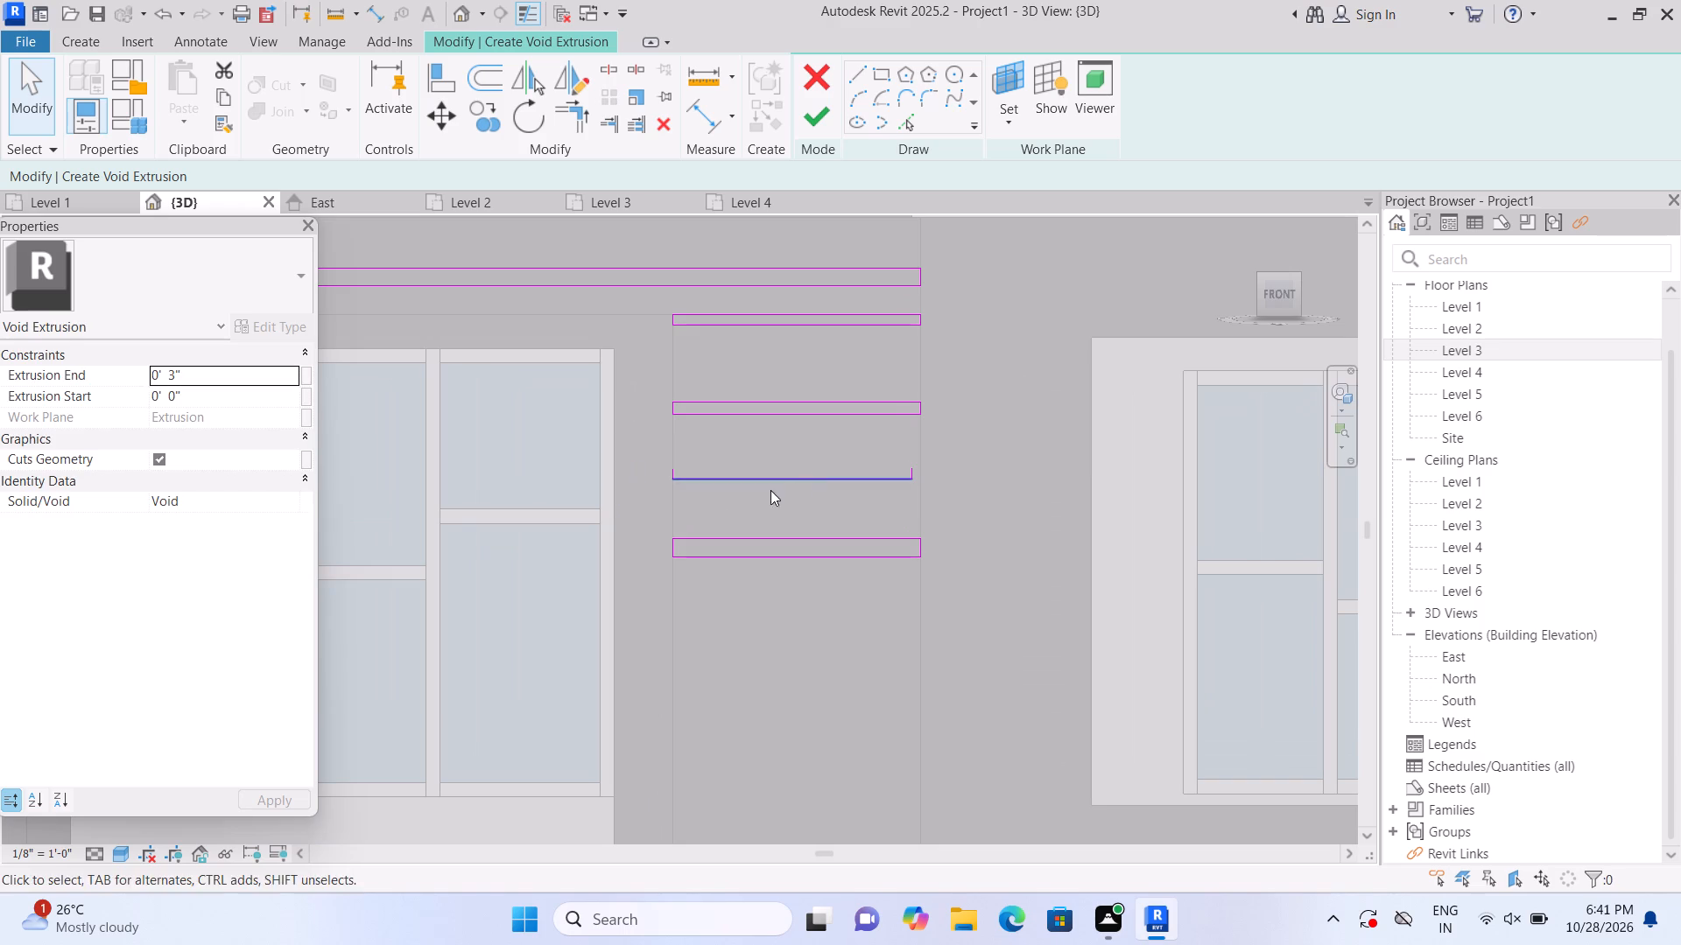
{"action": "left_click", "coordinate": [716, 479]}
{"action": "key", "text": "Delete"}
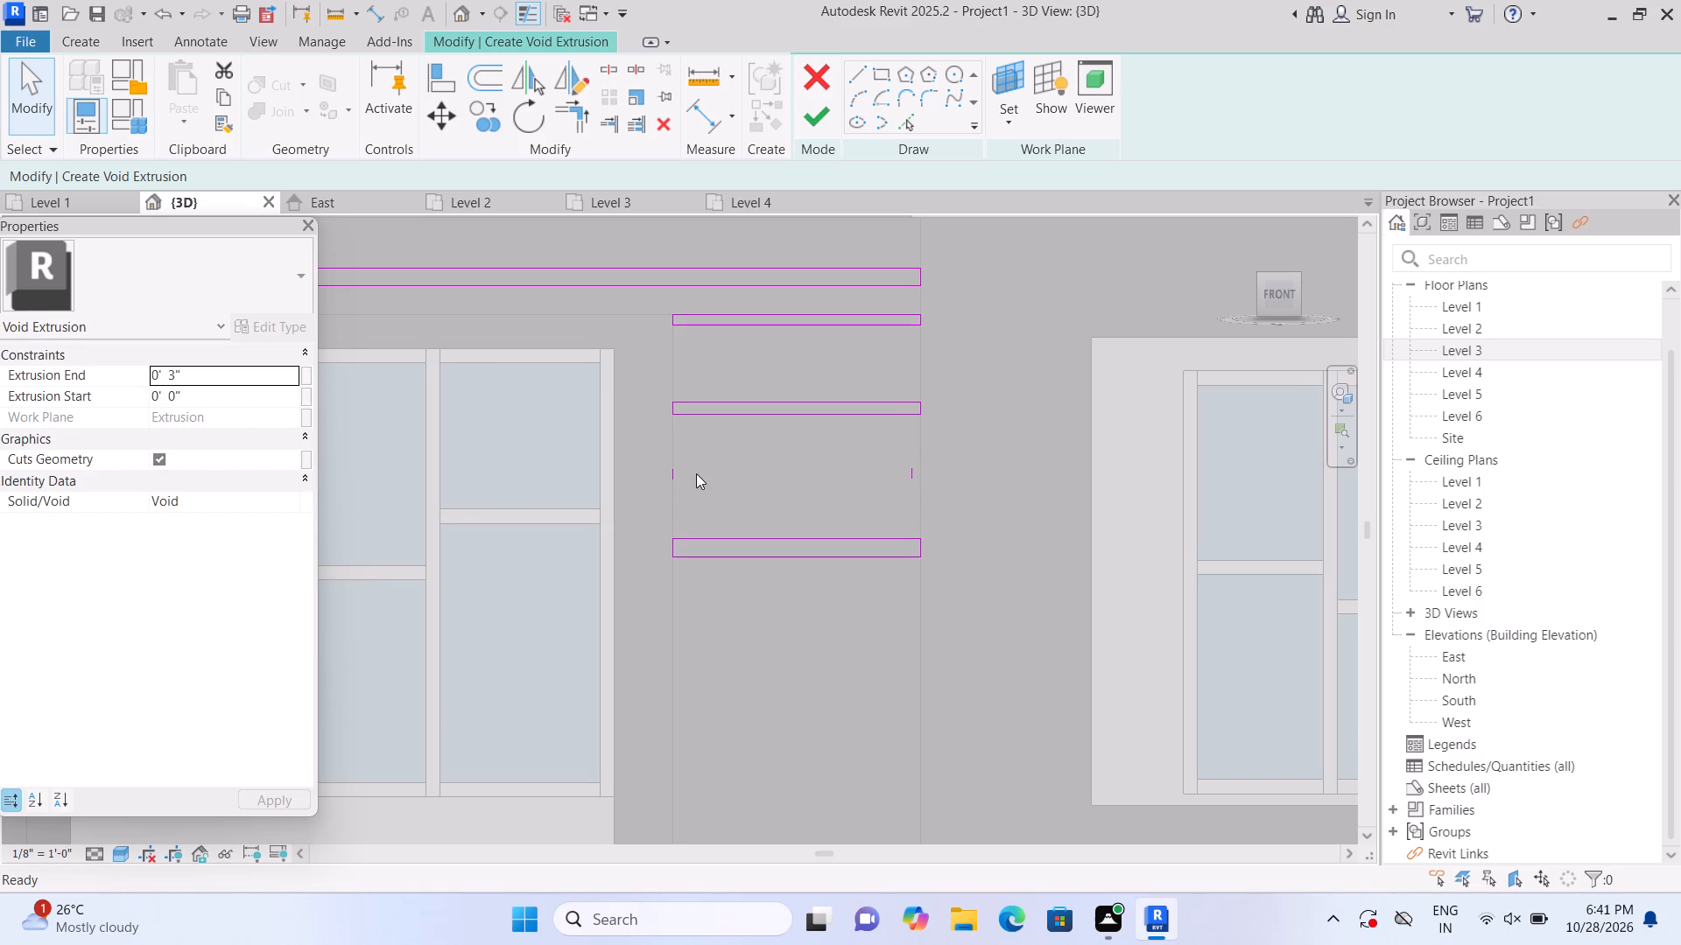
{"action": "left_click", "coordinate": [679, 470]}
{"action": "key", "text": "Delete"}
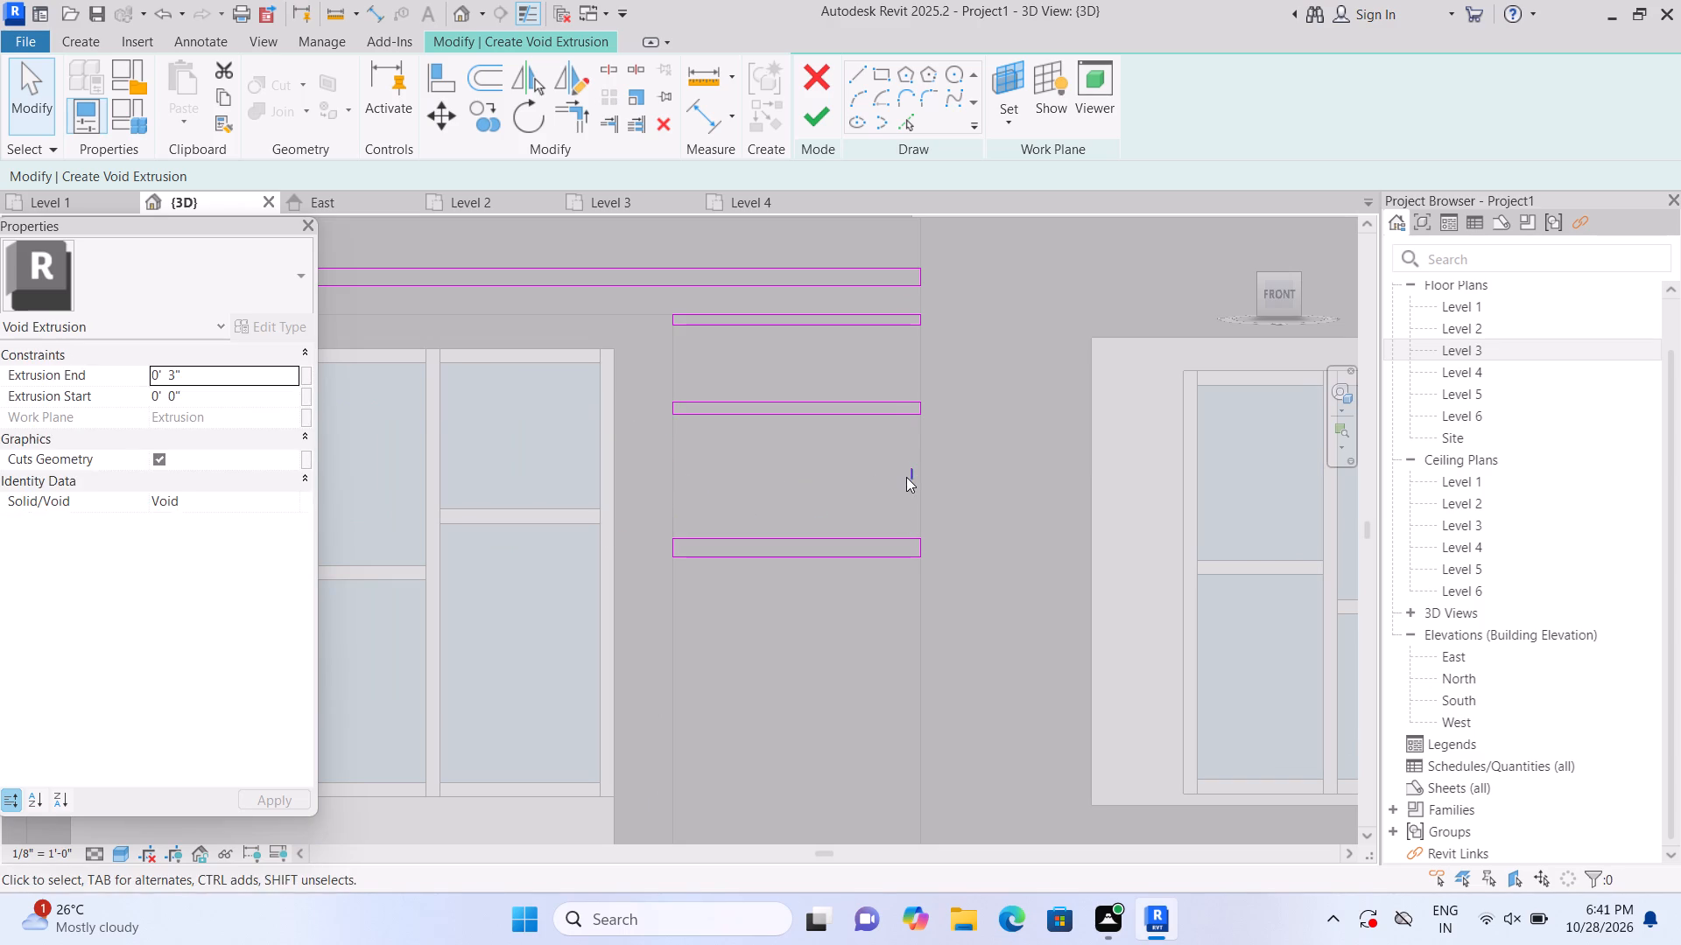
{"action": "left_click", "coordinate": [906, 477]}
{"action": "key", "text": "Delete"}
Sketch a thin void rectangle about 3'-8" by 2" across the full right-hand strip, midway between its second and fourth grooves.
{"action": "left_click", "coordinate": [885, 70]}
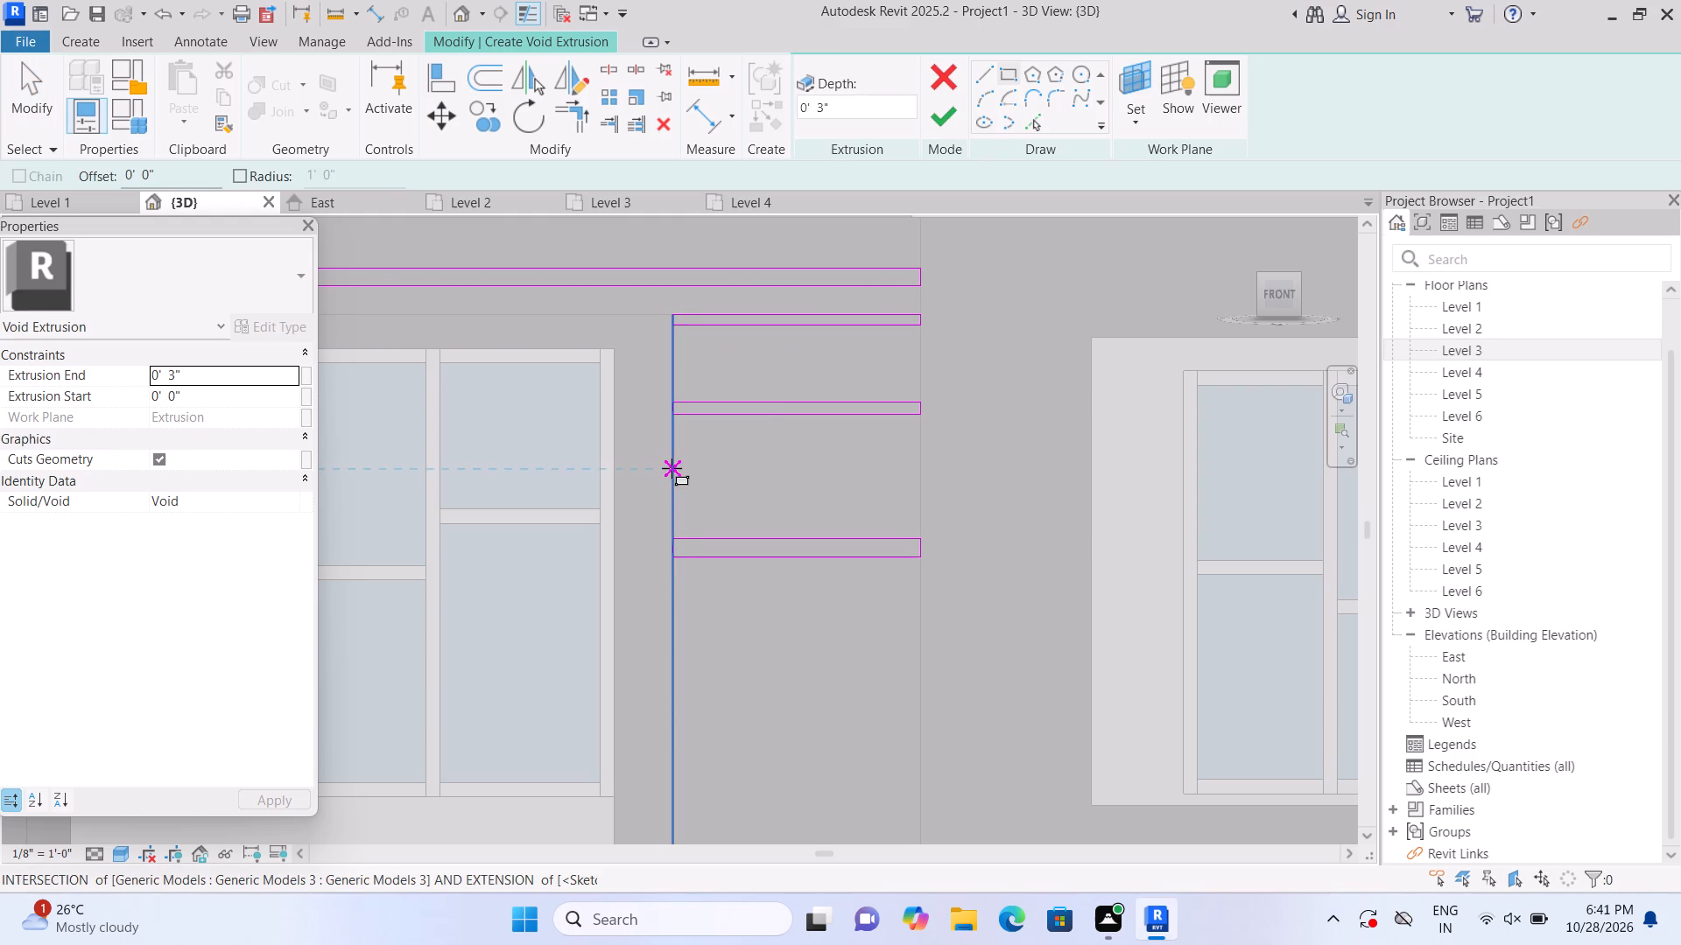
{"action": "left_click", "coordinate": [672, 468]}
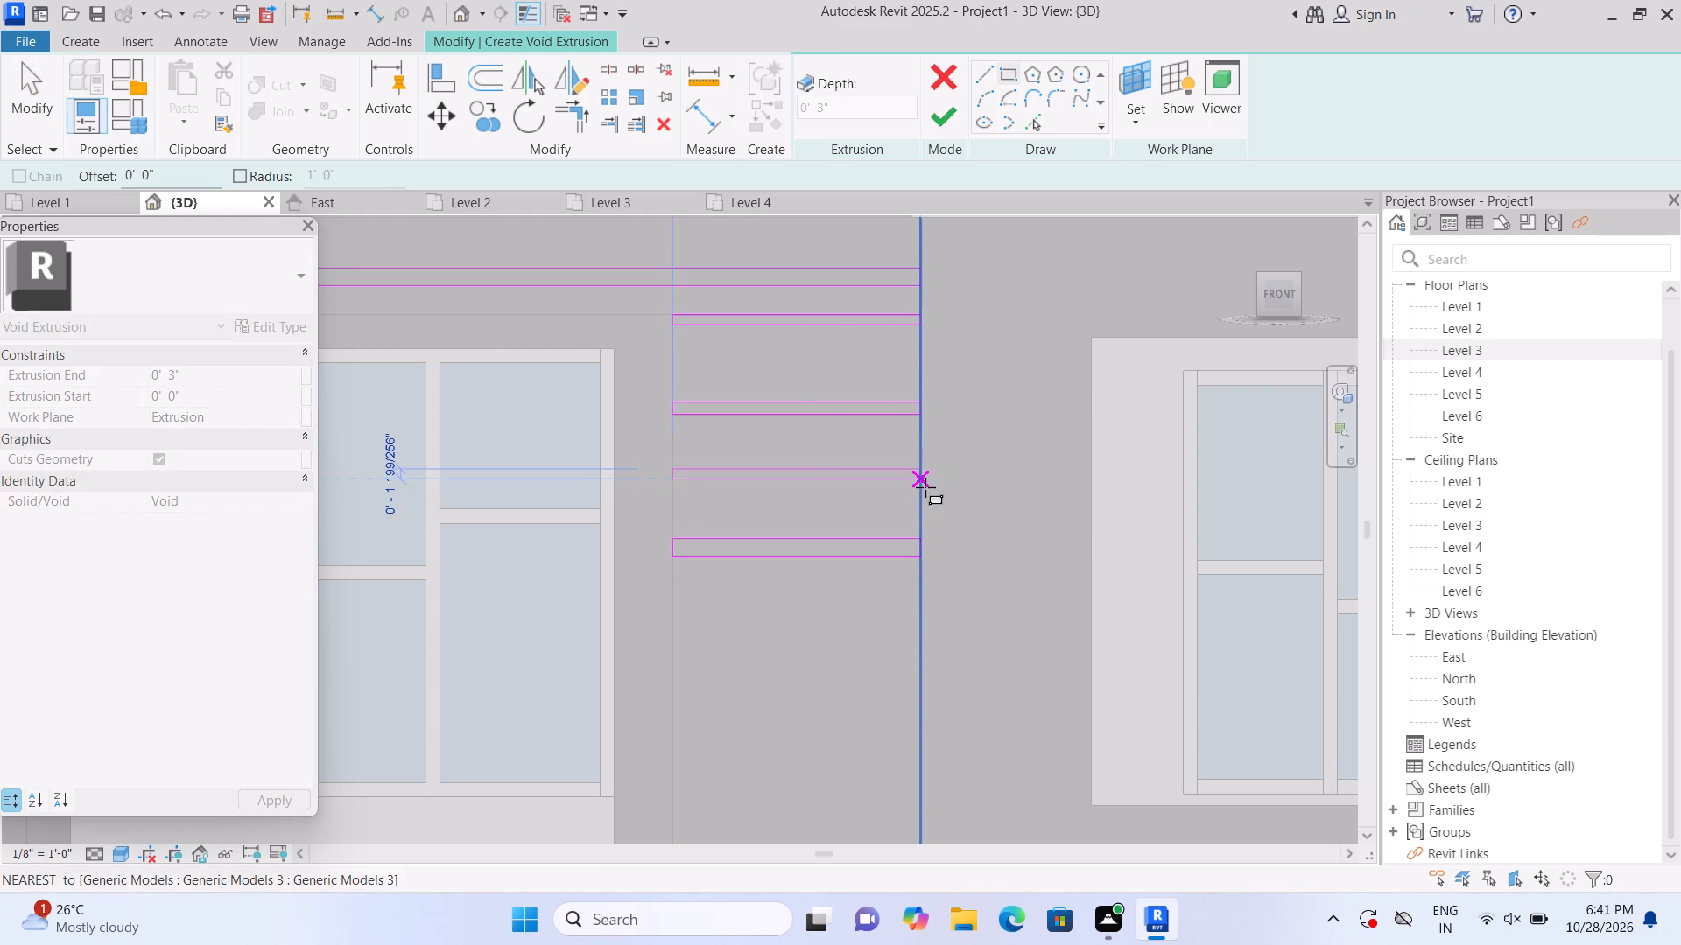
{"action": "left_click", "coordinate": [925, 486]}
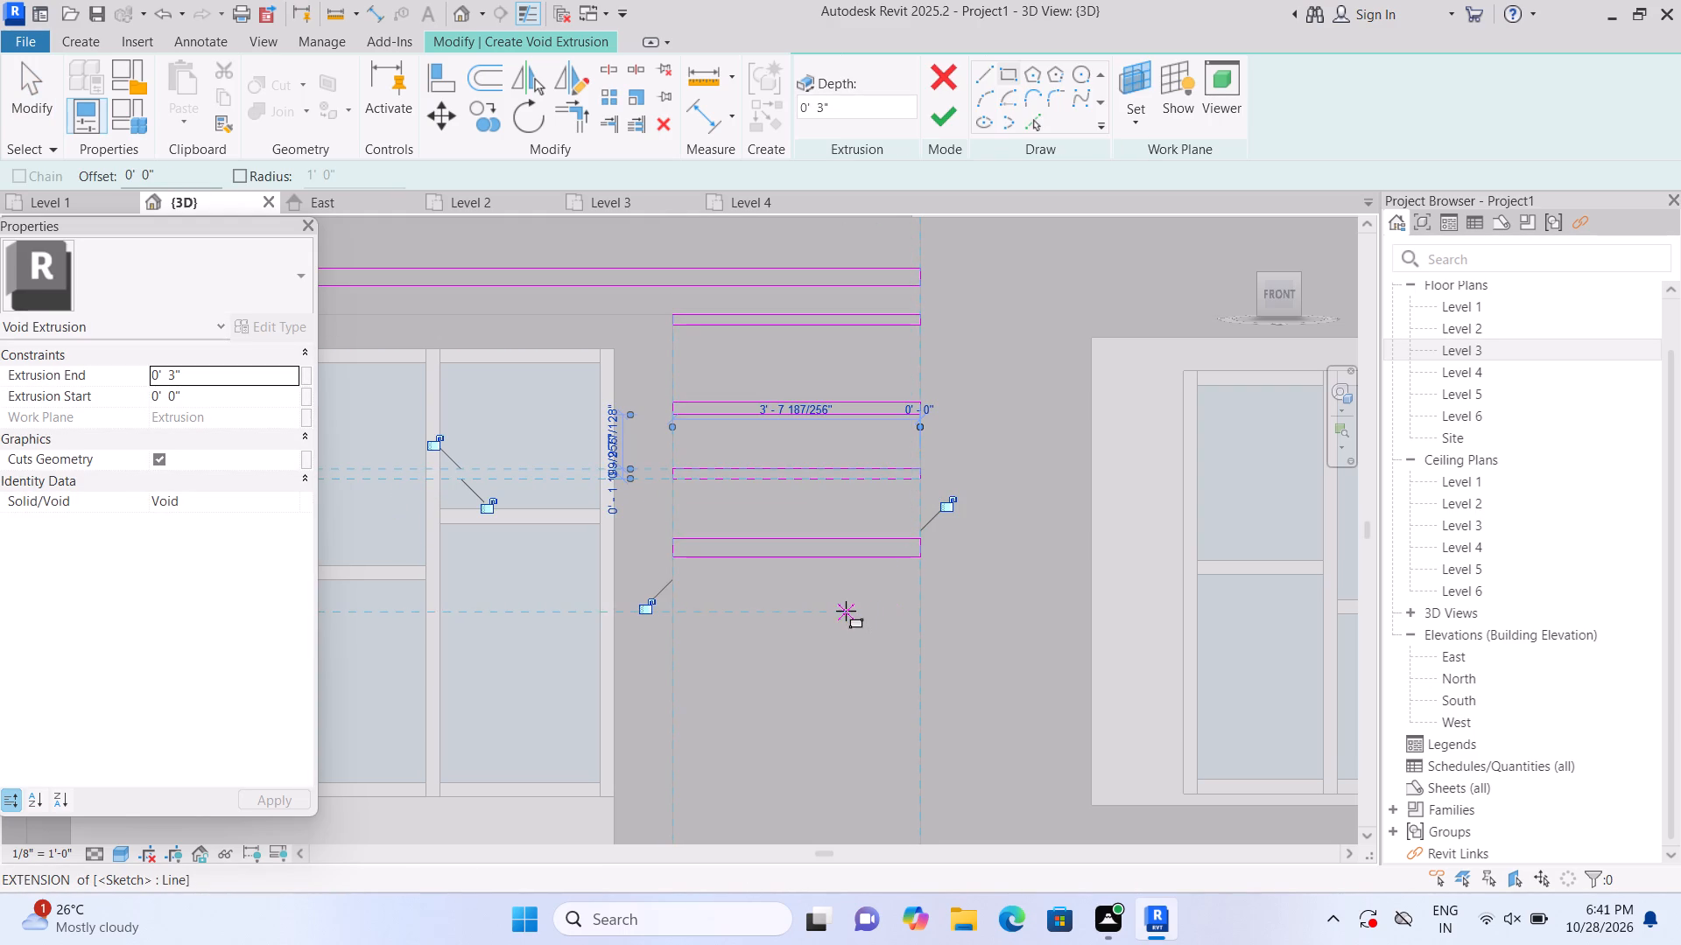
{"action": "key", "text": "Escape"}
Sketch a thin void rectangle about 3'-8" by 3" across the right-hand strip, aligned with the opposite strip's fifth groove.
{"action": "scroll", "coordinate": [810, 634], "scroll_direction": "down", "scroll_amount": 4}
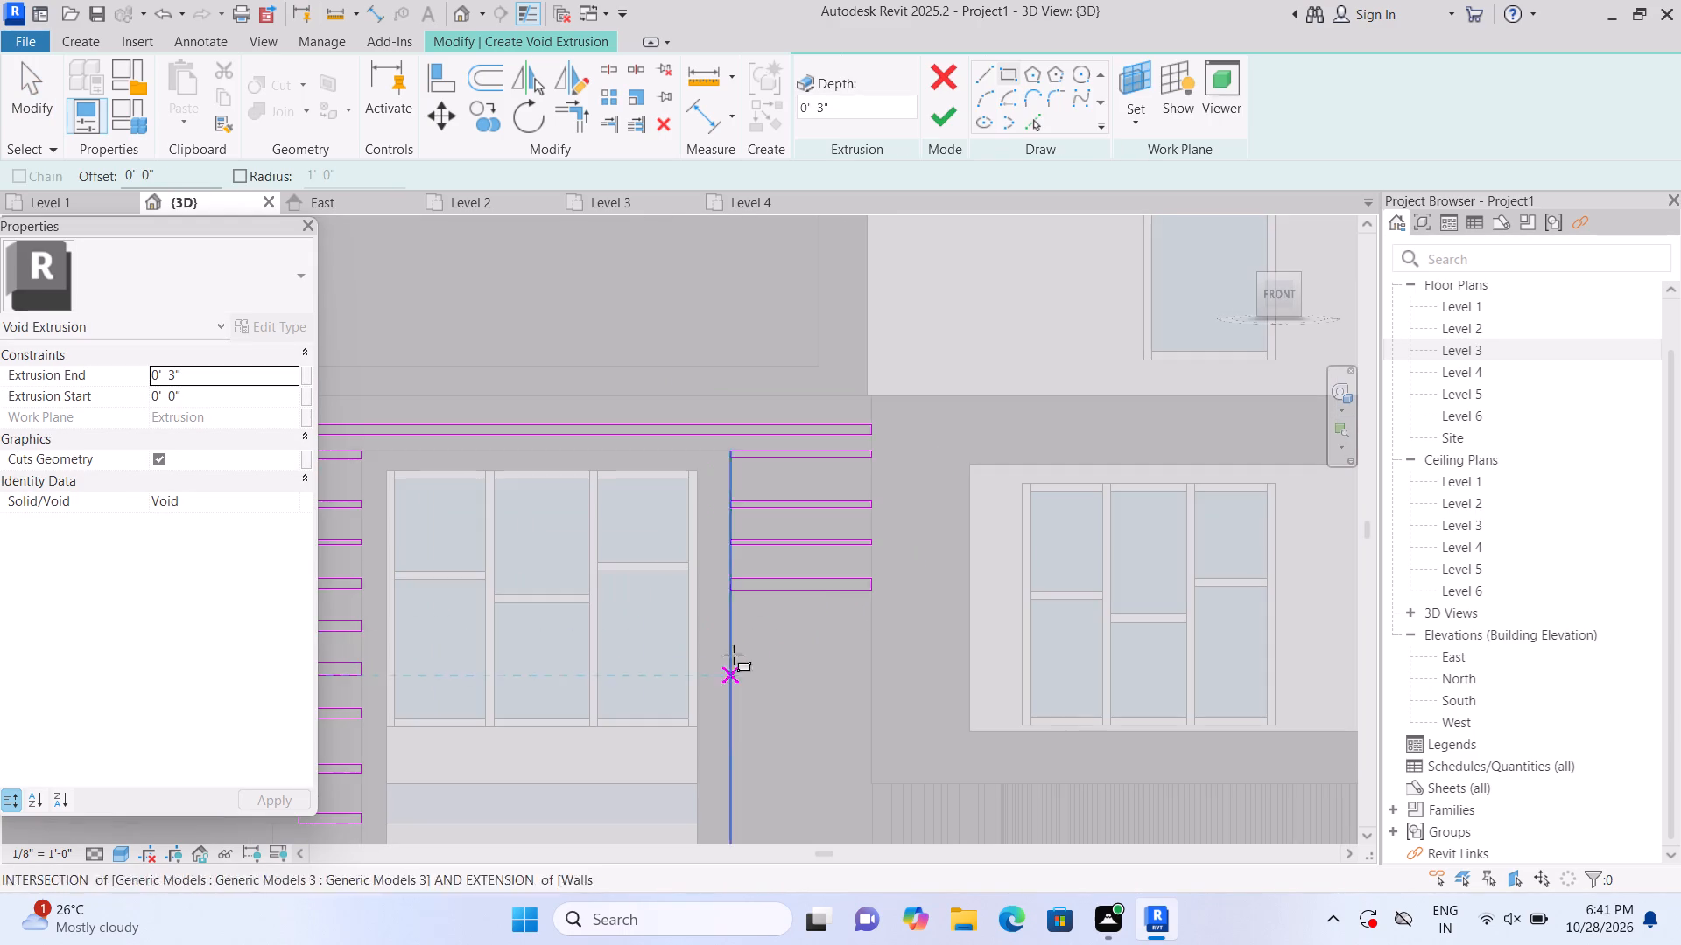
{"action": "left_click", "coordinate": [732, 619]}
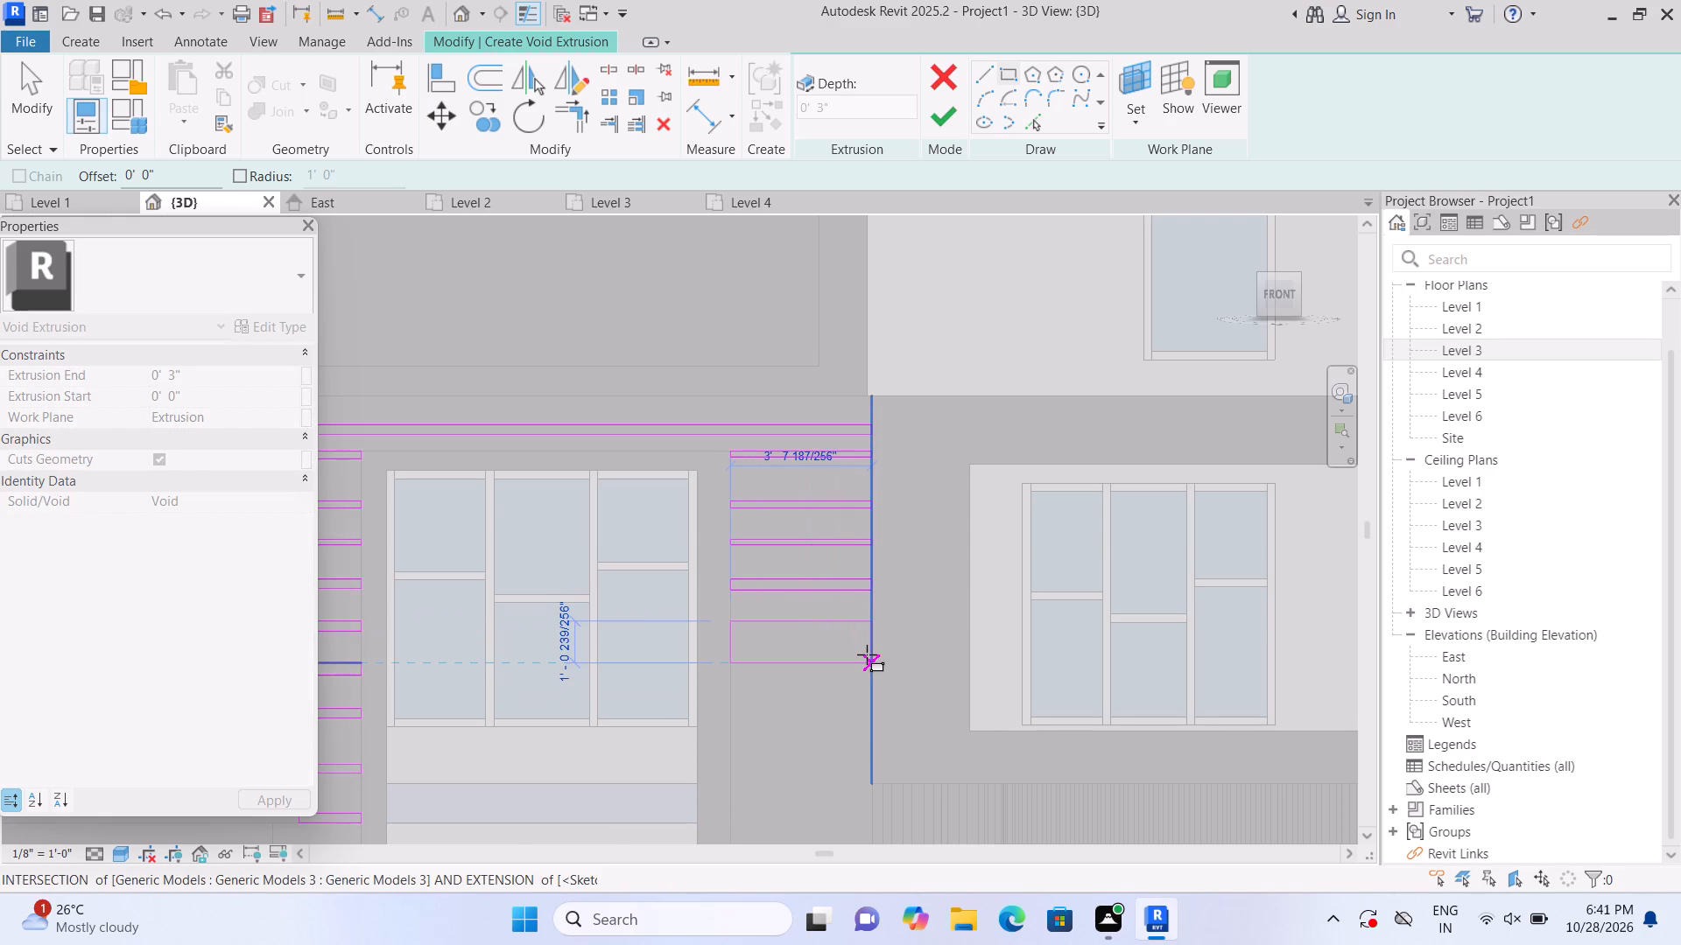
{"action": "scroll", "coordinate": [868, 657], "scroll_direction": "up", "scroll_amount": 1}
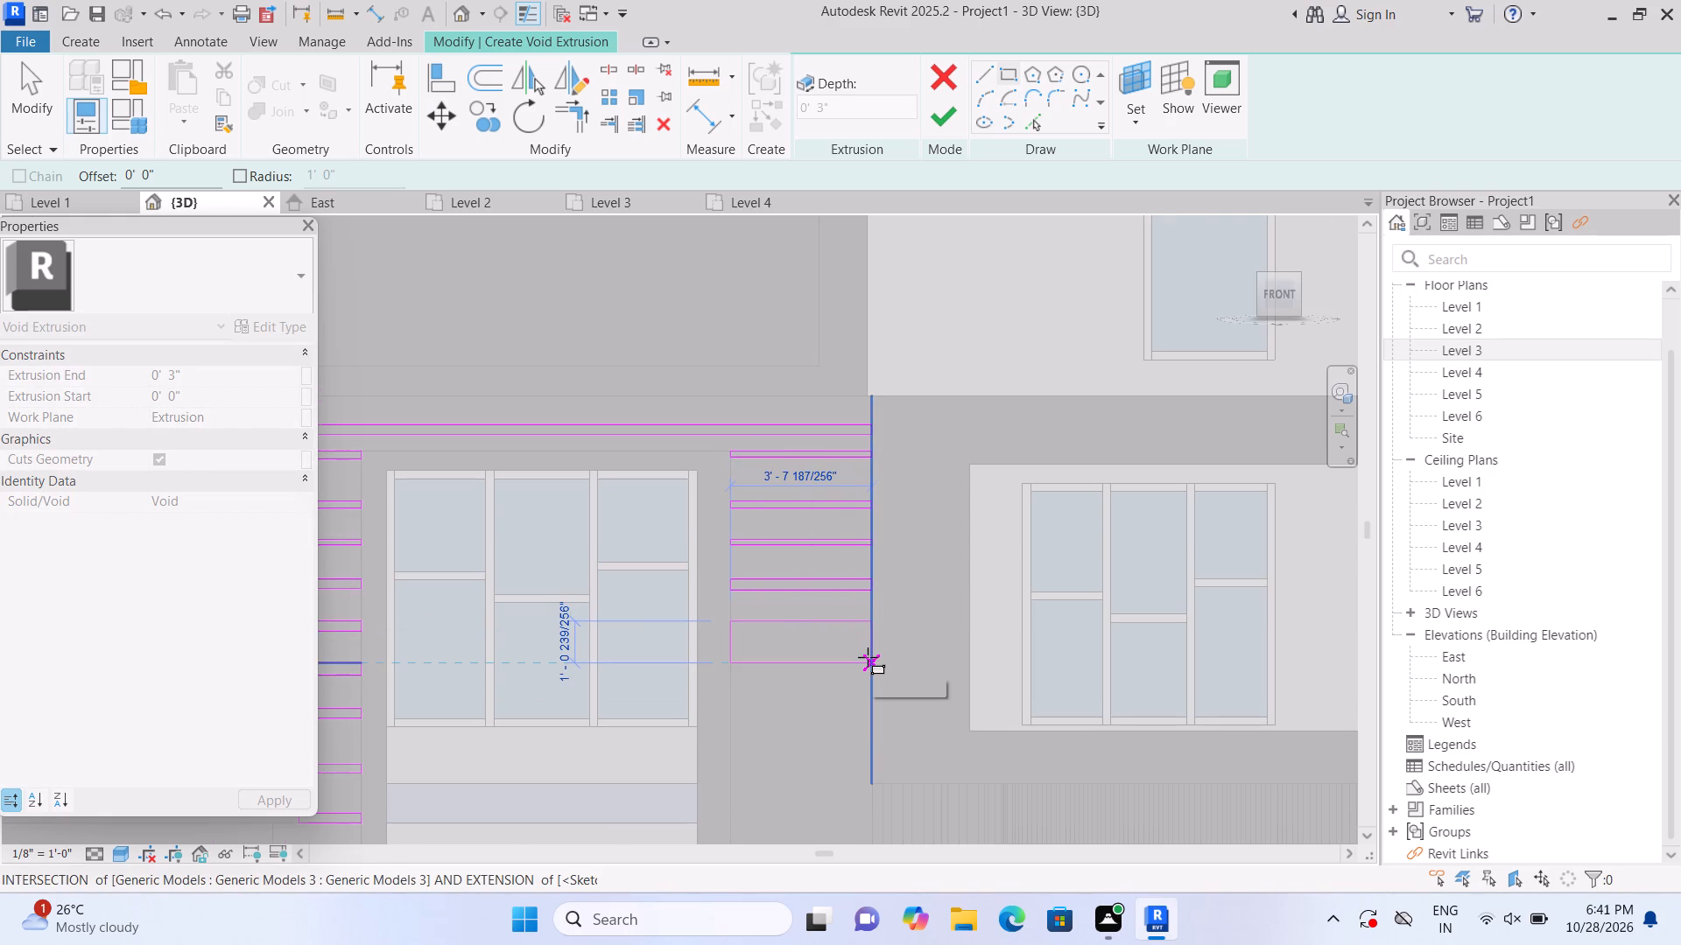
{"action": "left_click", "coordinate": [863, 636]}
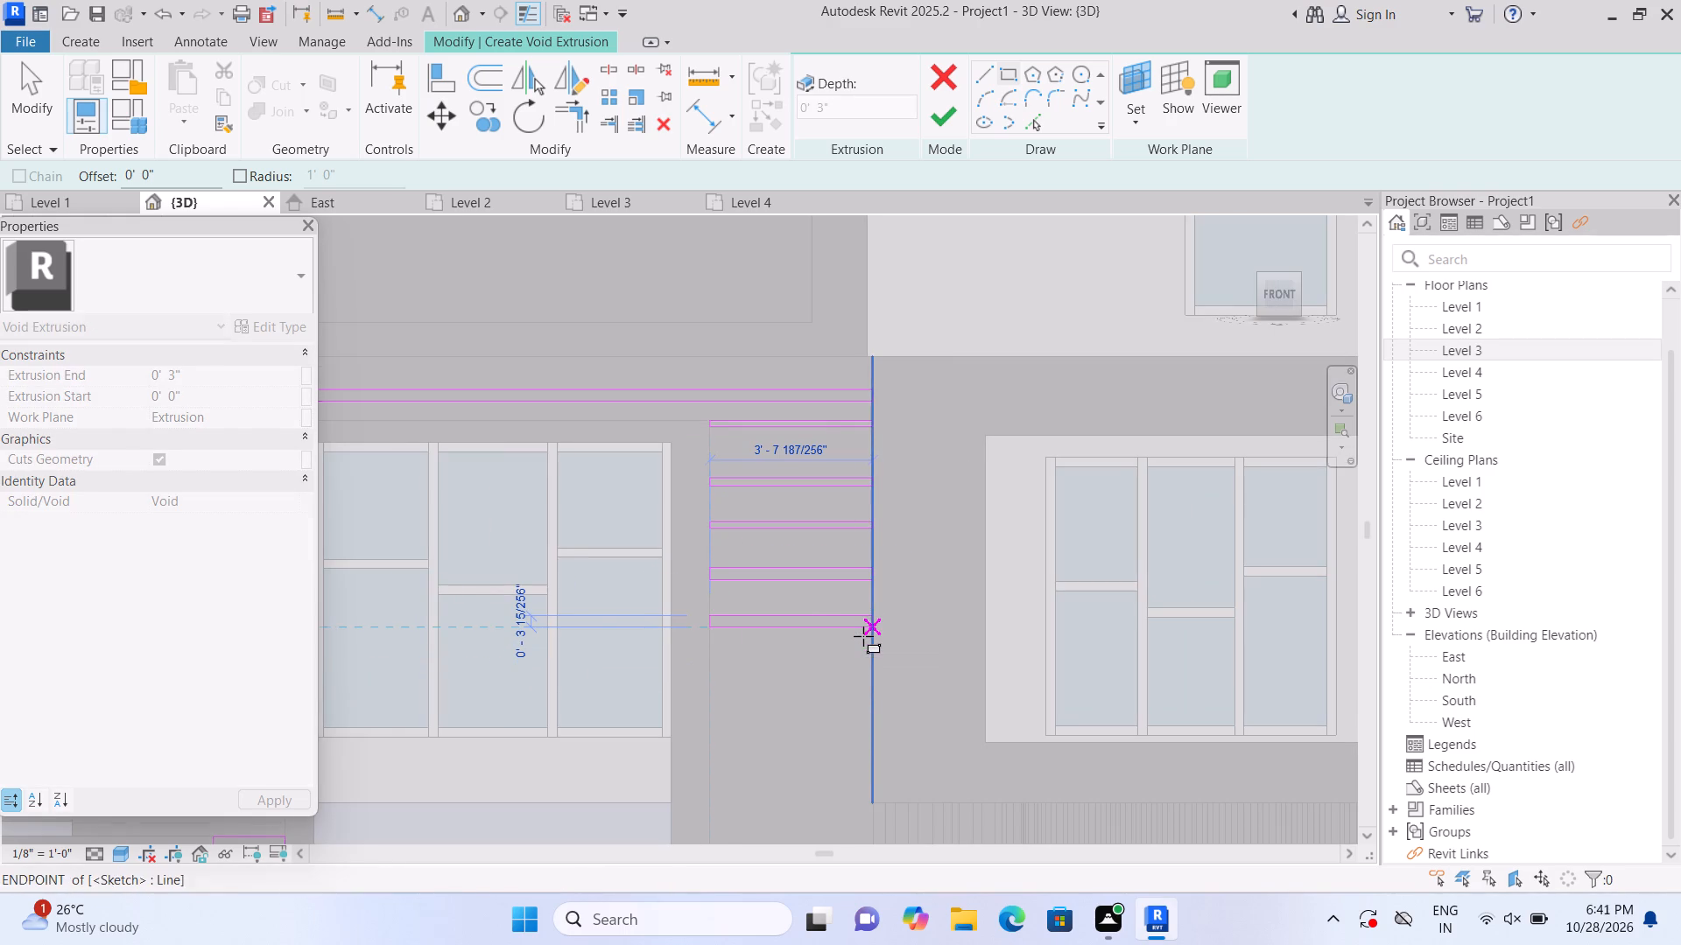
{"action": "key", "text": "Escape"}
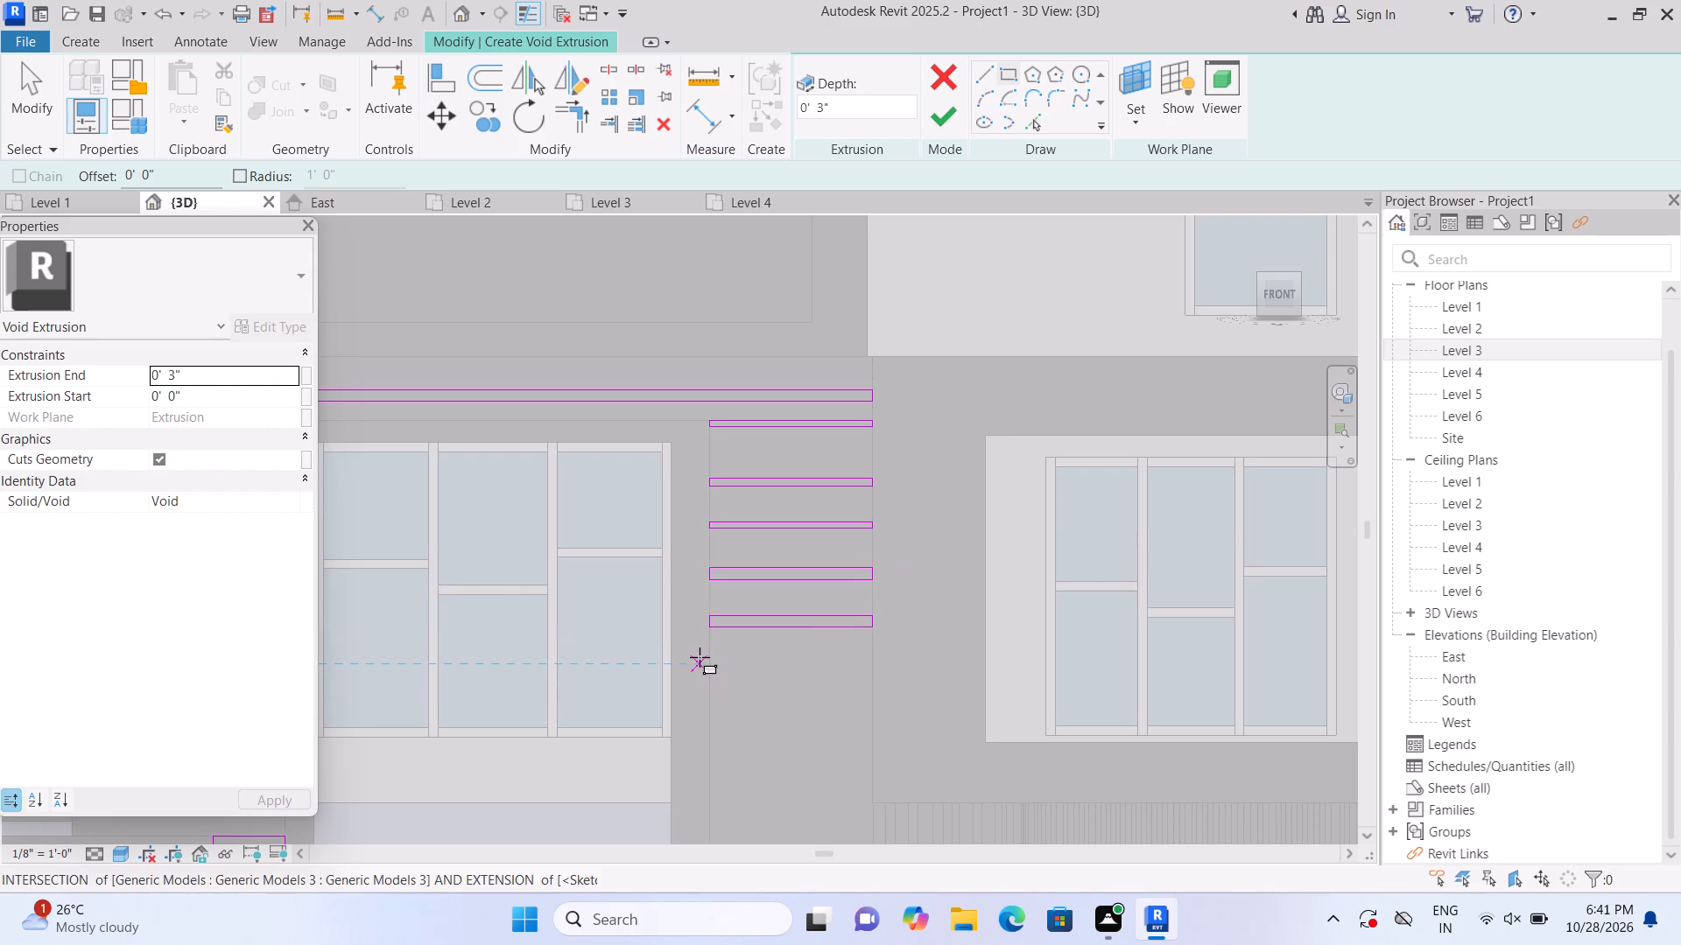
Sketch two thin void rectangles, each about 3'-8" long, across the right-hand strip, aligned with the opposite strip's sixth and seventh grooves.
{"action": "middle_click_drag", "start_coordinate": [749, 694], "coordinate": [850, 611]}
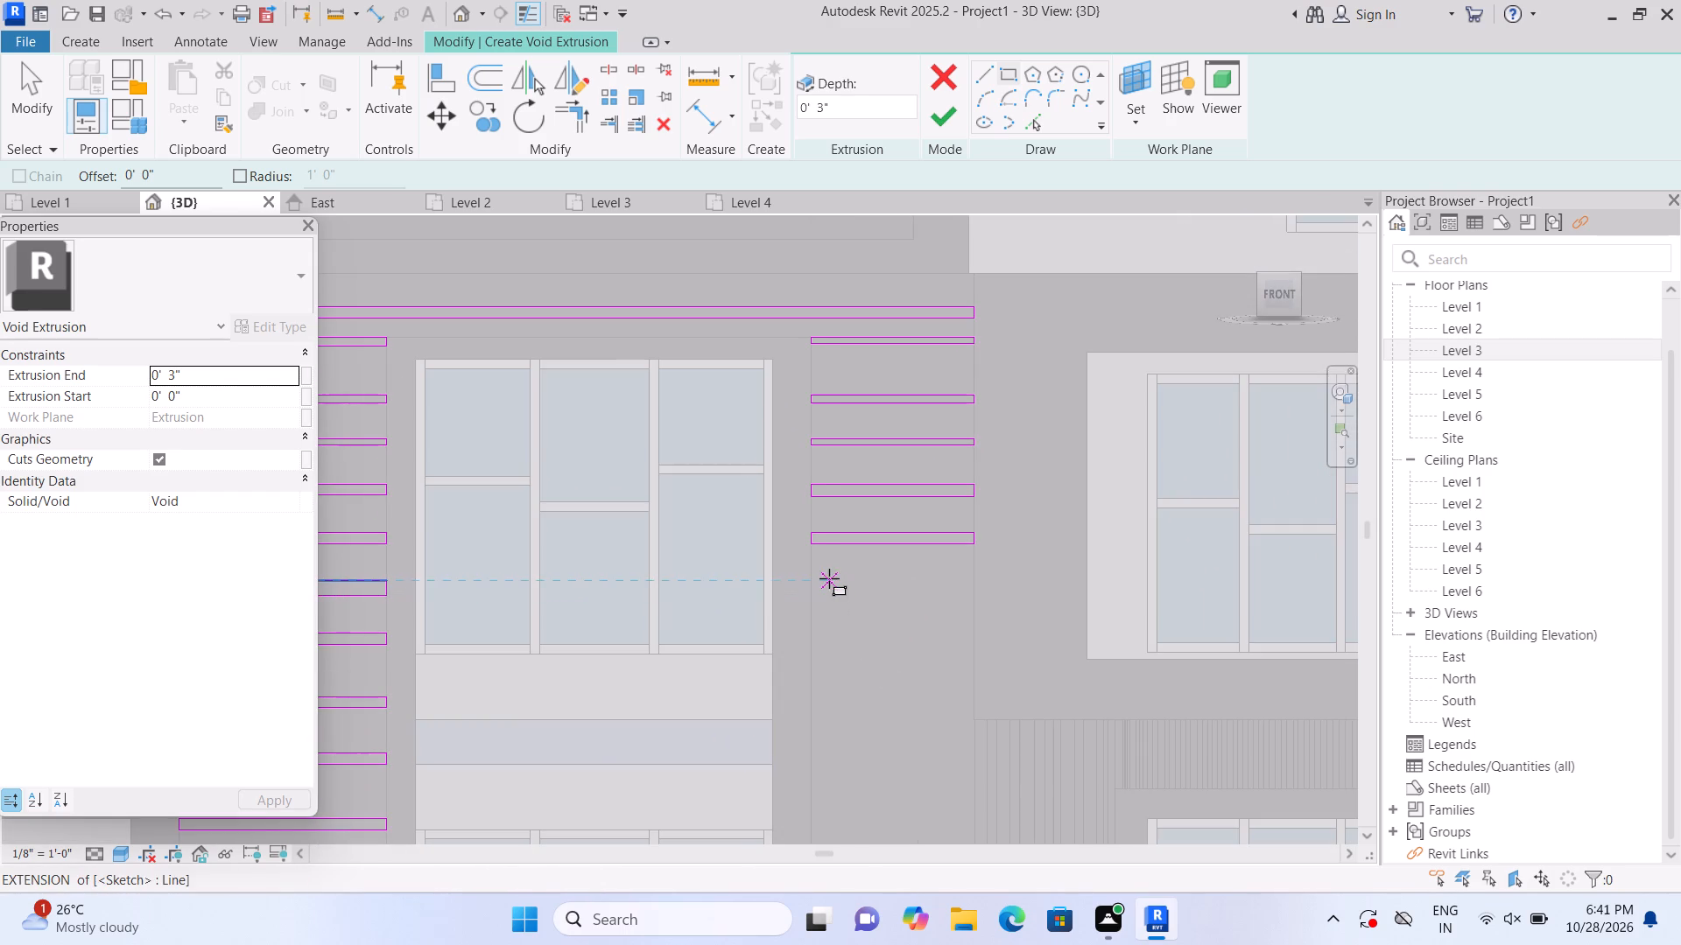
{"action": "left_click", "coordinate": [812, 577]}
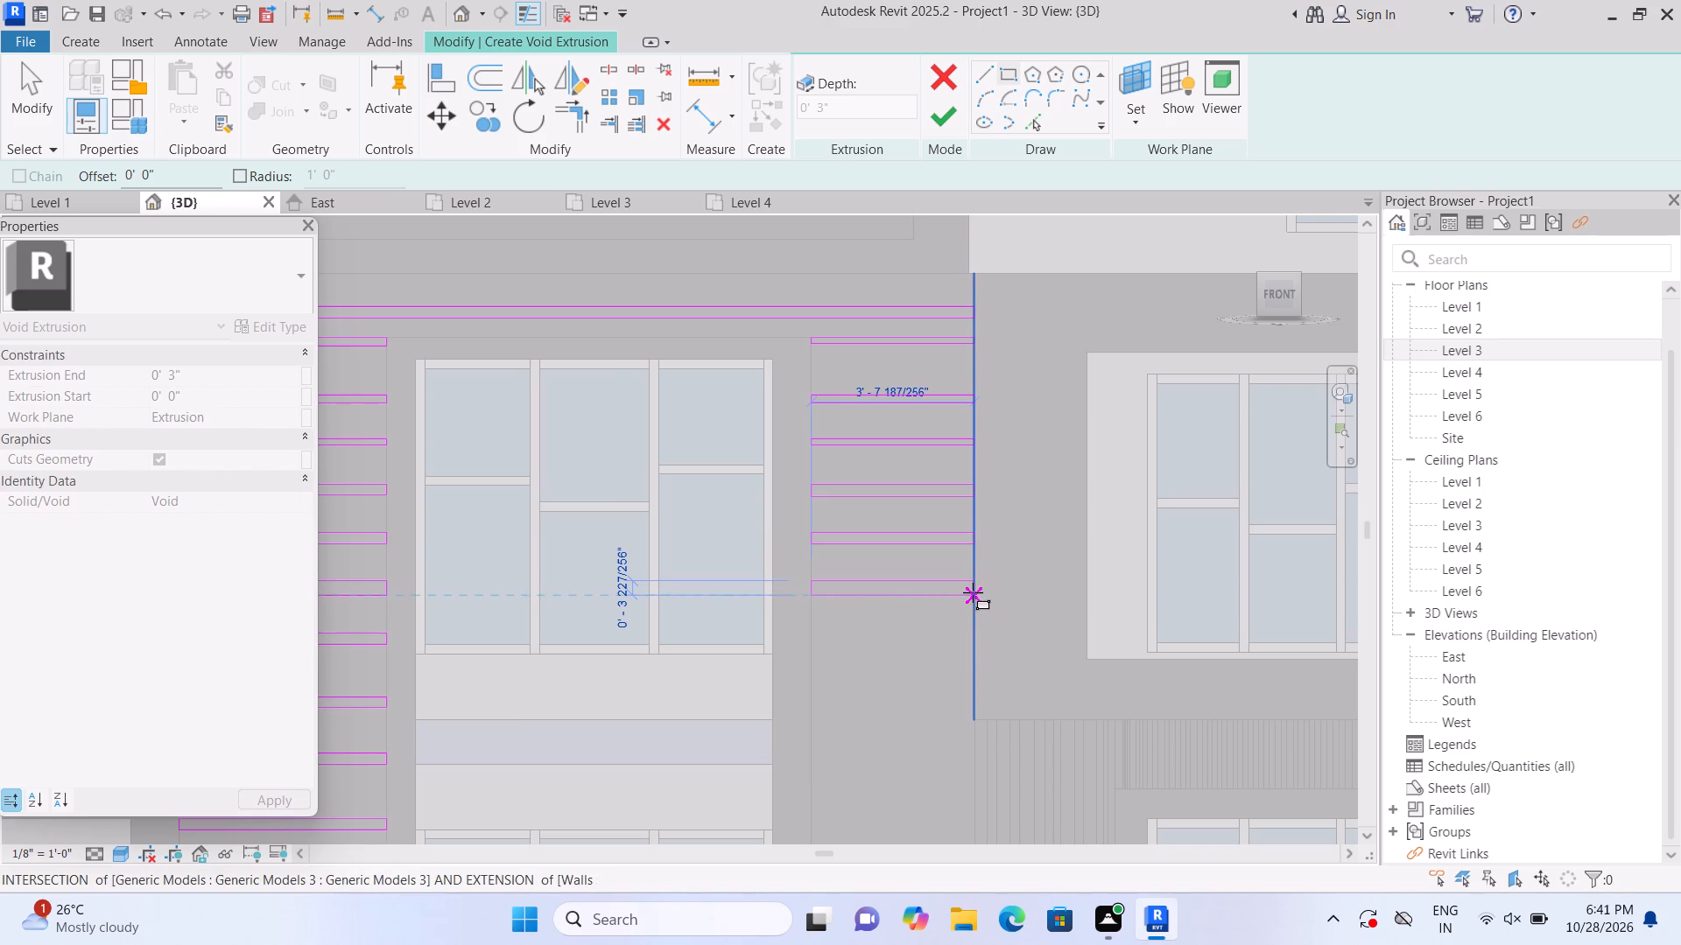
{"action": "left_click", "coordinate": [973, 592]}
{"action": "key", "text": "Escape"}
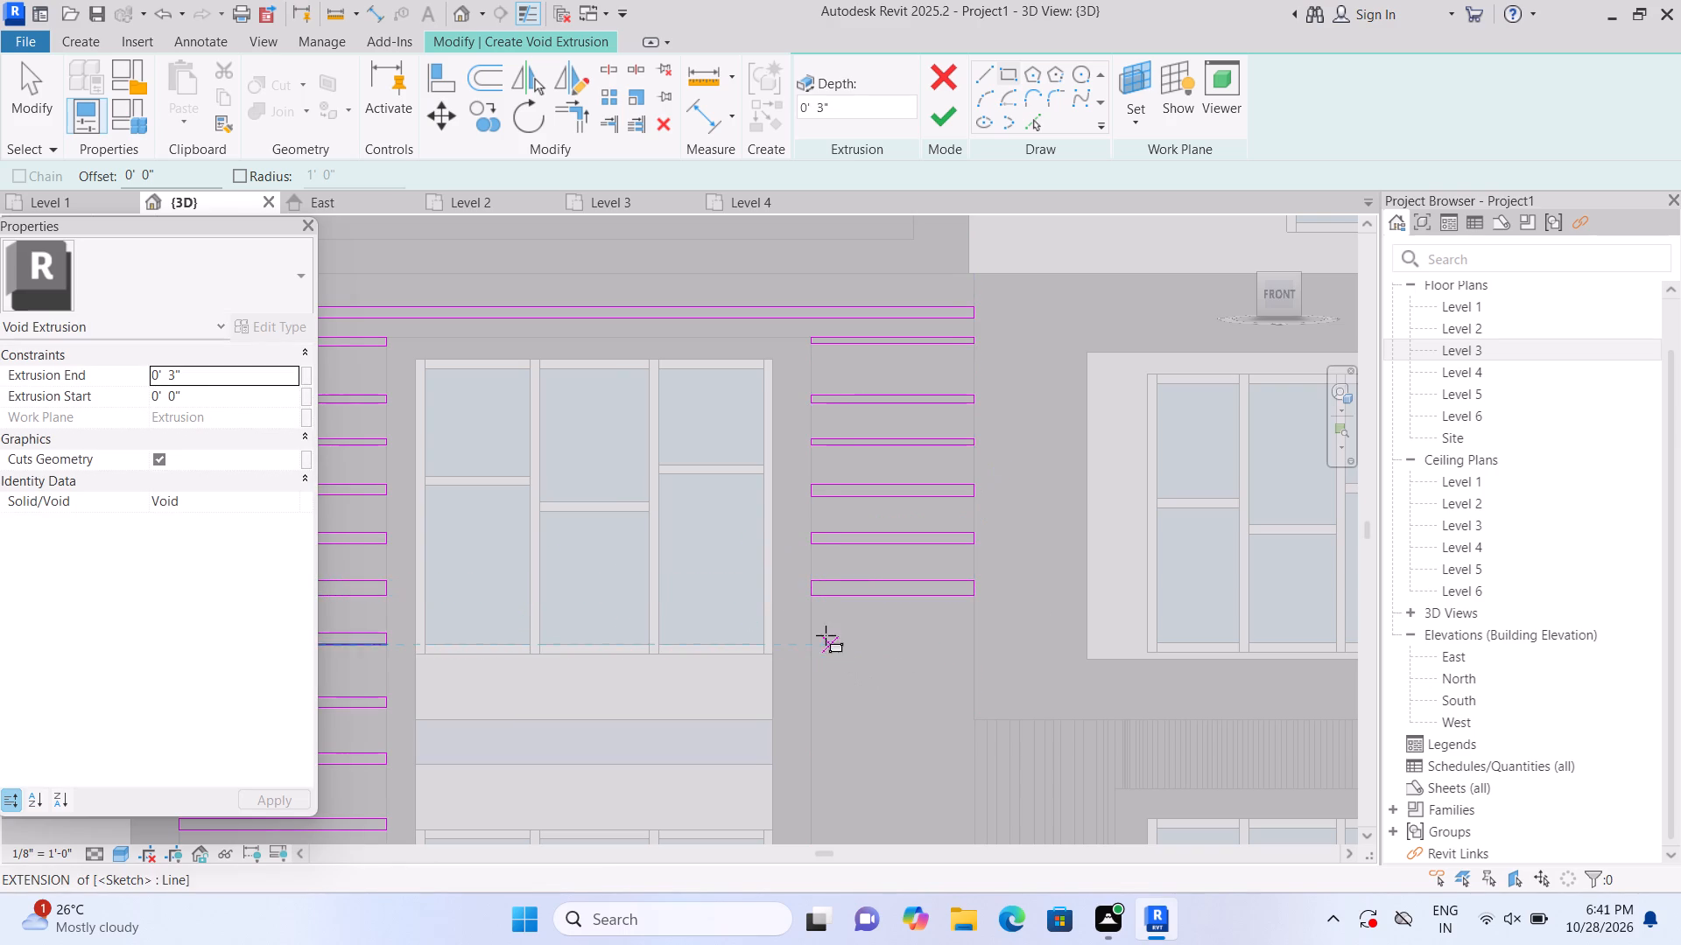
{"action": "left_click", "coordinate": [813, 624]}
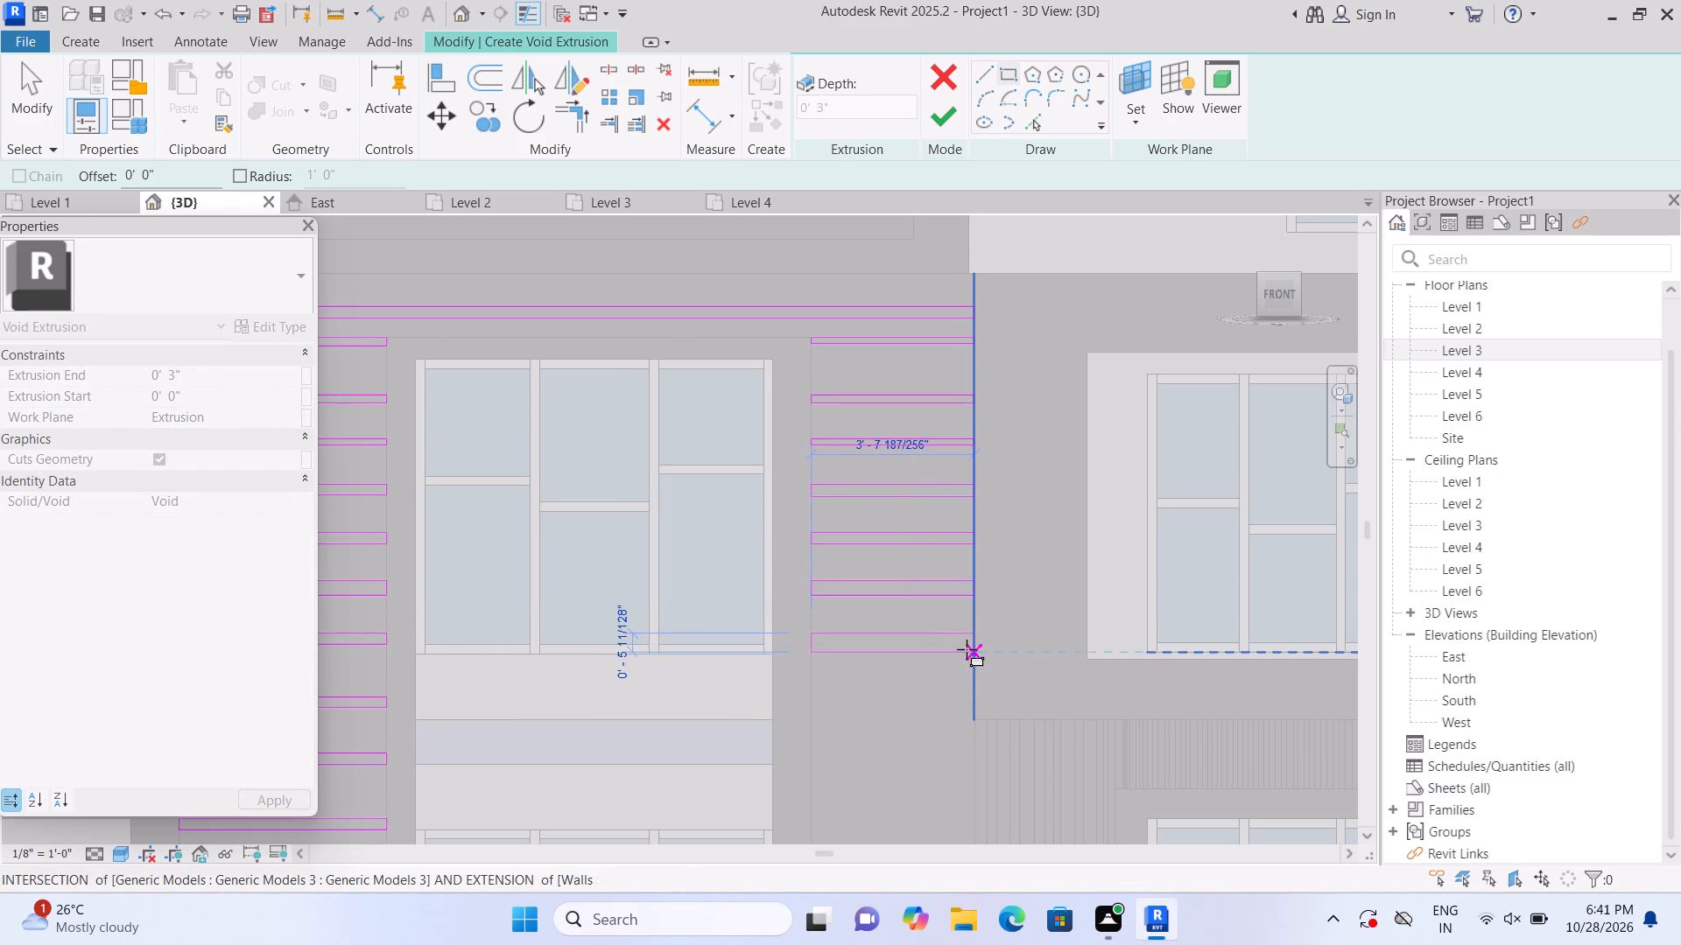
{"action": "left_click", "coordinate": [965, 640]}
{"action": "middle_click_drag", "start_coordinate": [925, 724], "coordinate": [864, 507]}
{"action": "key", "text": "Escape"}
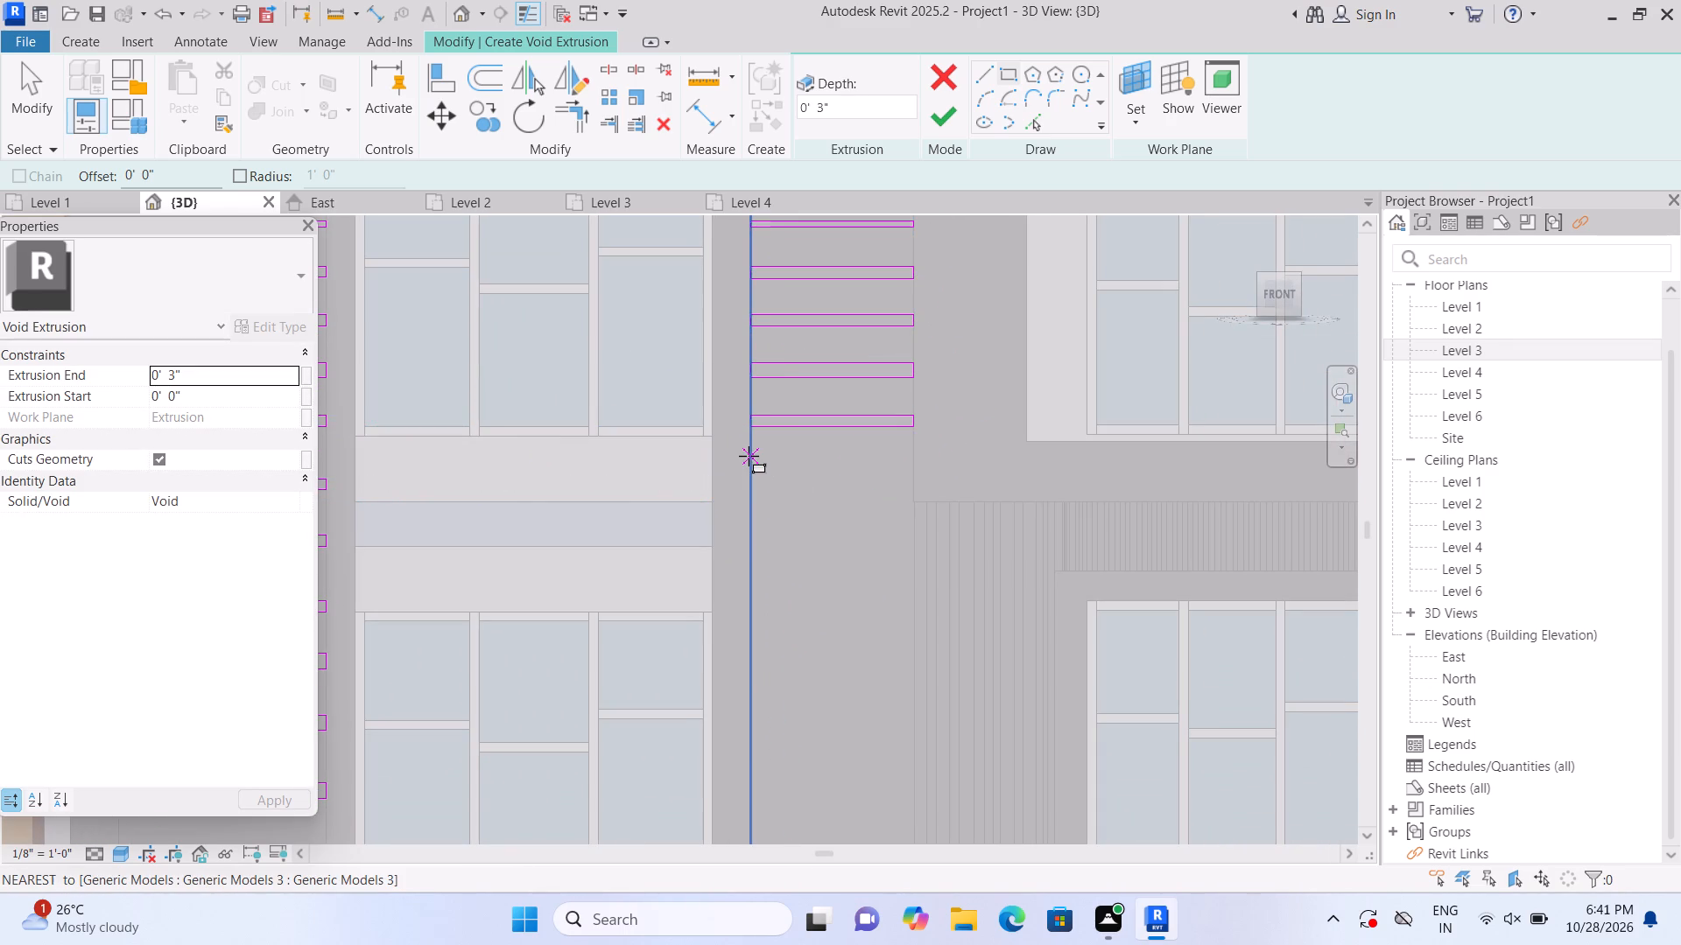
Sketch the eighth and ninth void rectangles, about 3'-8" long, across the right-hand strip, the ninth starting level with the spandrel band's top.
{"action": "left_click", "coordinate": [749, 456]}
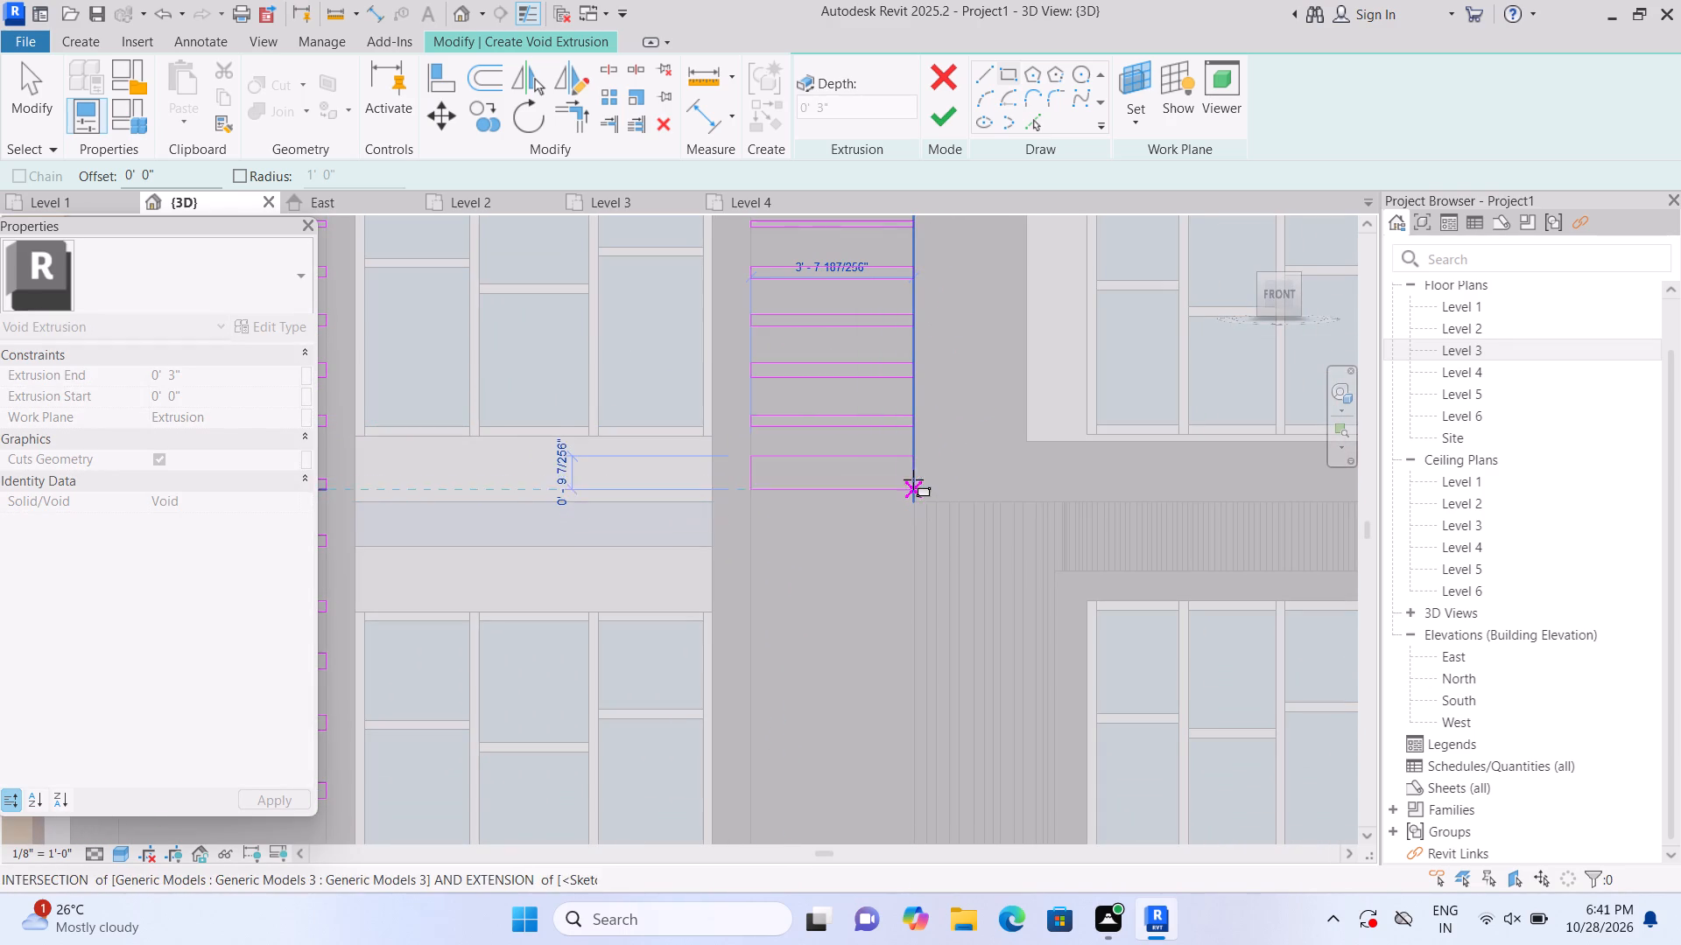
{"action": "left_click", "coordinate": [913, 468]}
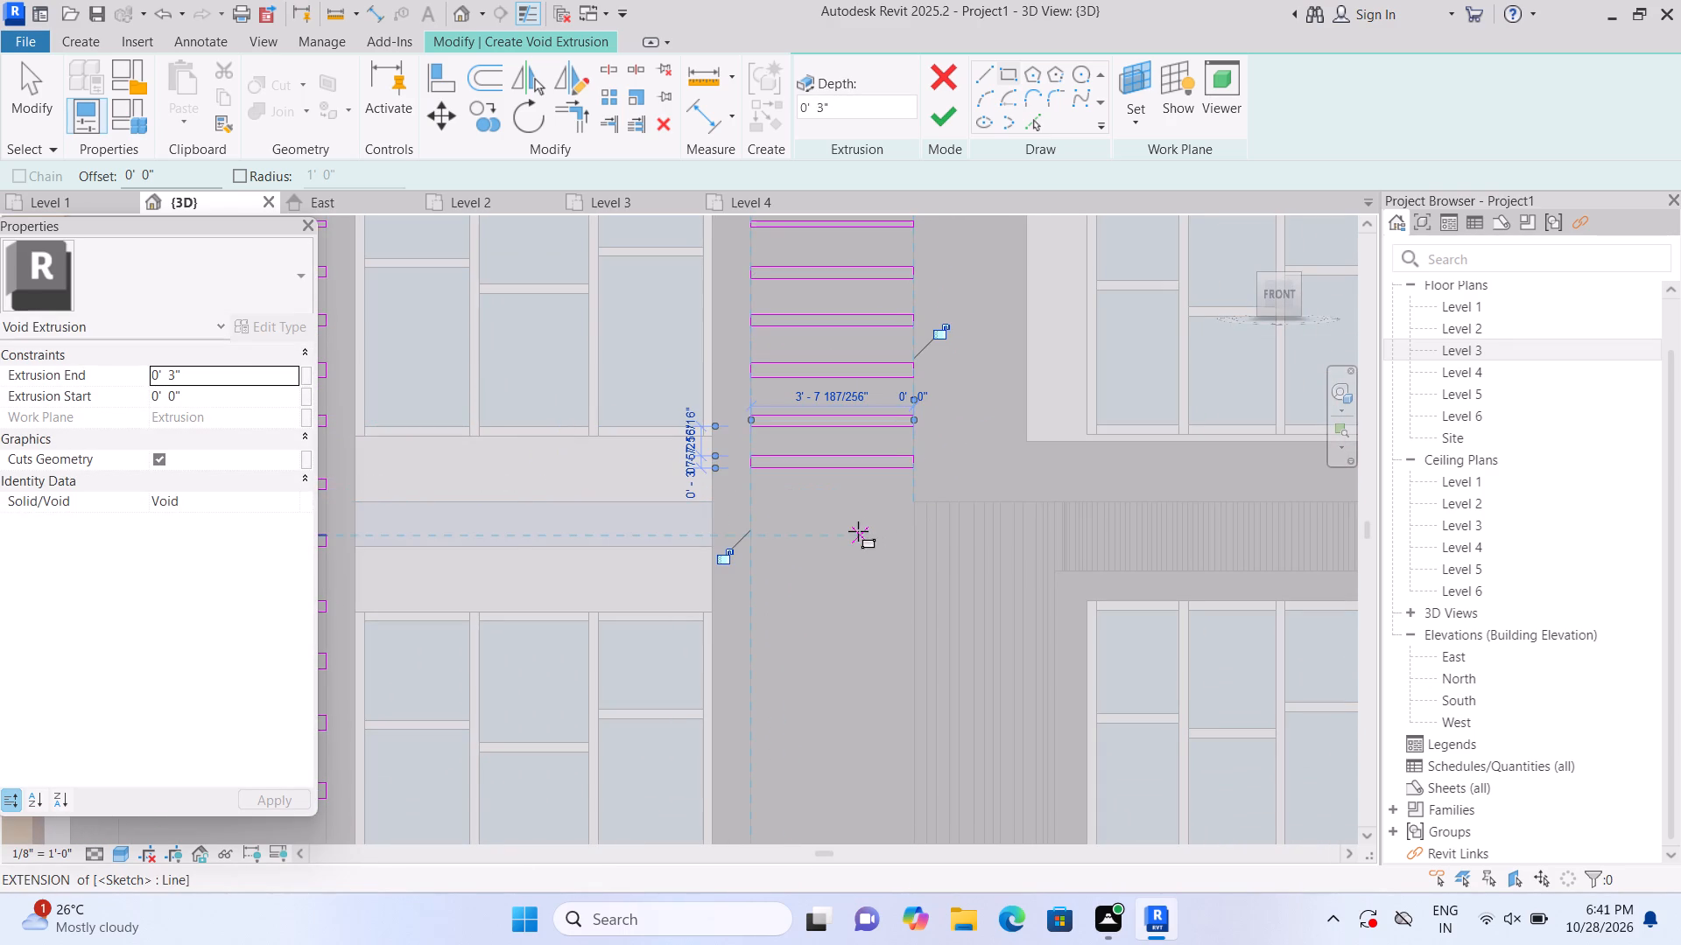
{"action": "key", "text": "Escape"}
{"action": "left_click", "coordinate": [754, 509]}
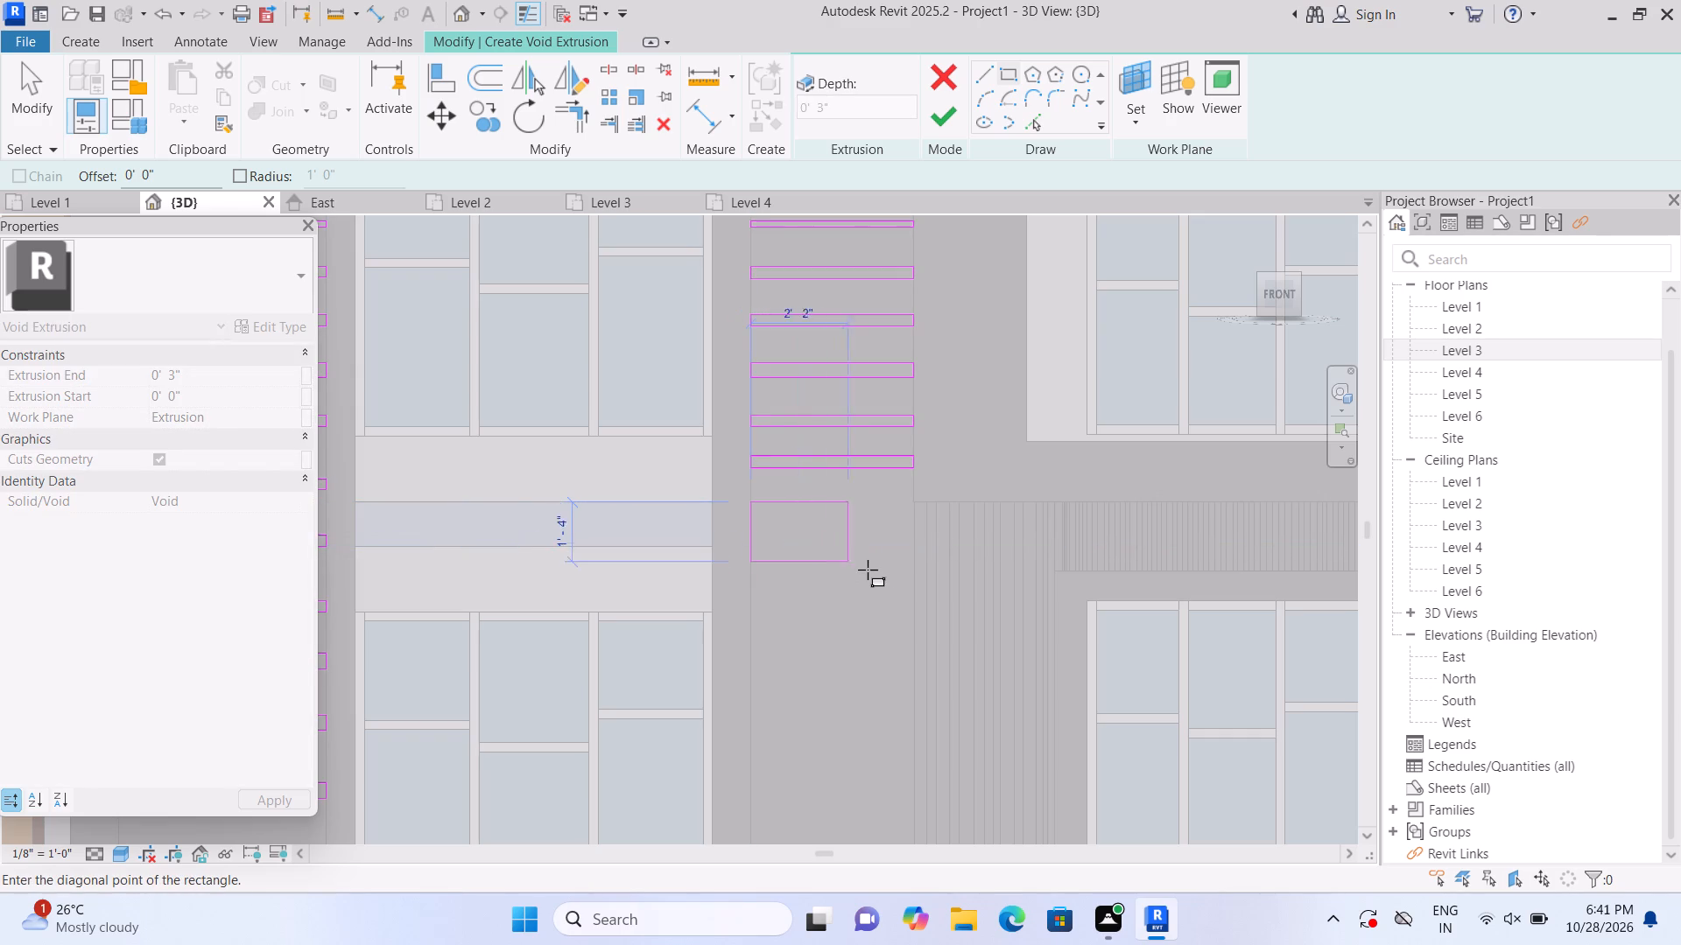
{"action": "left_click", "coordinate": [907, 513]}
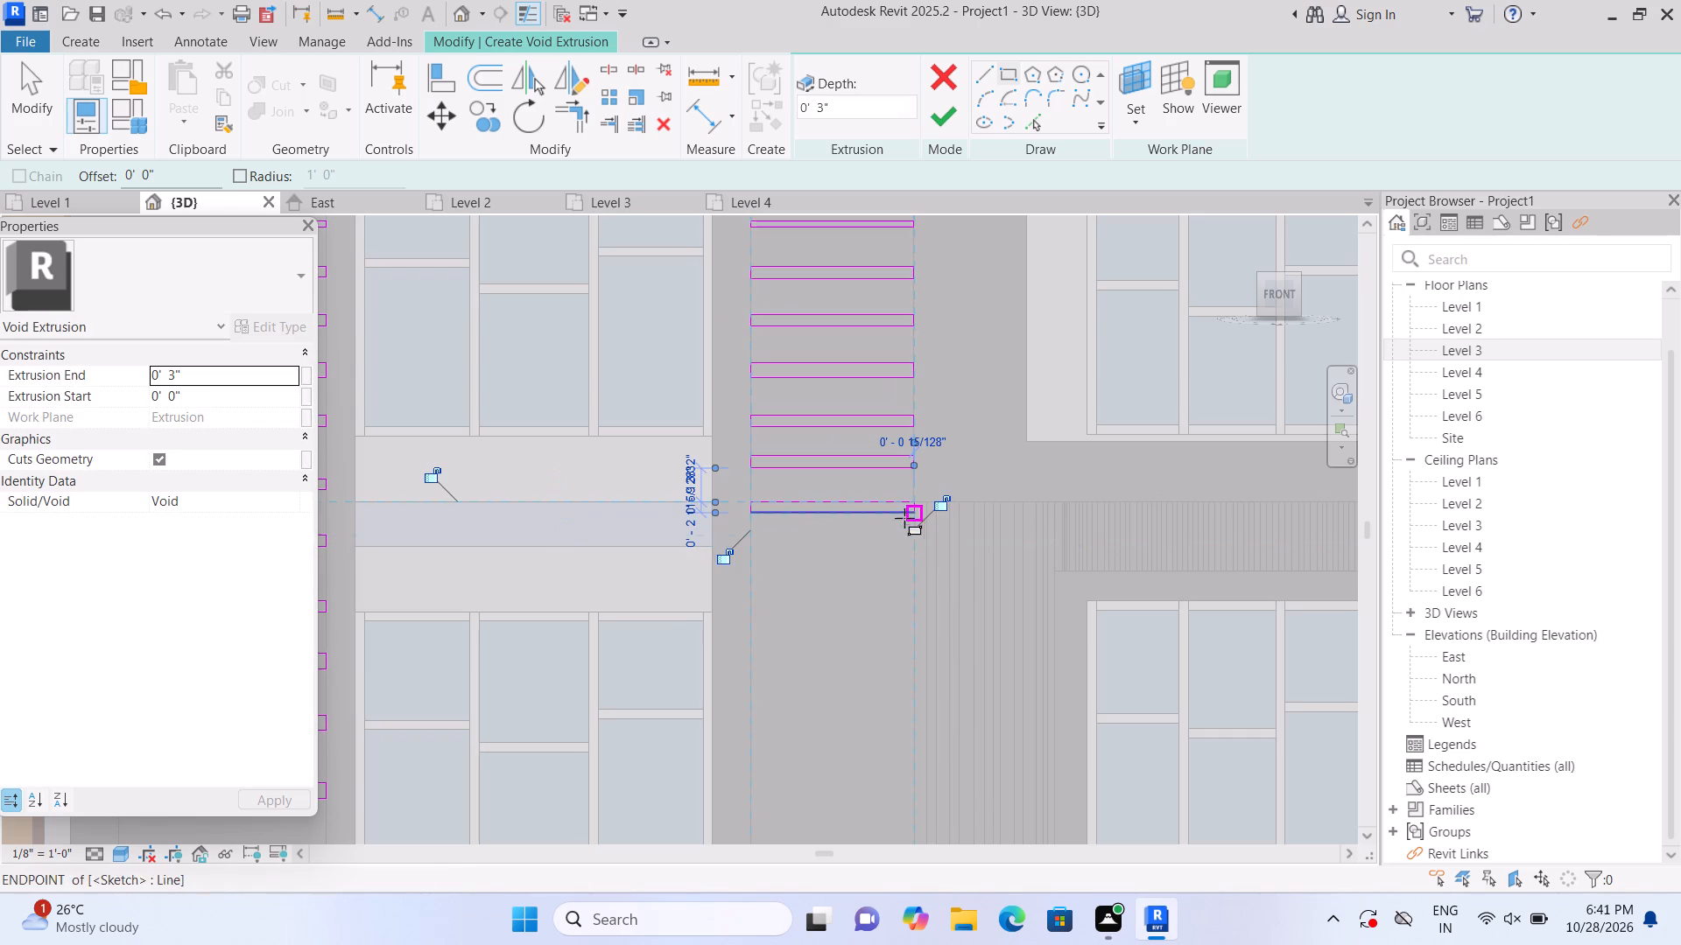
{"action": "key", "text": "Escape"}
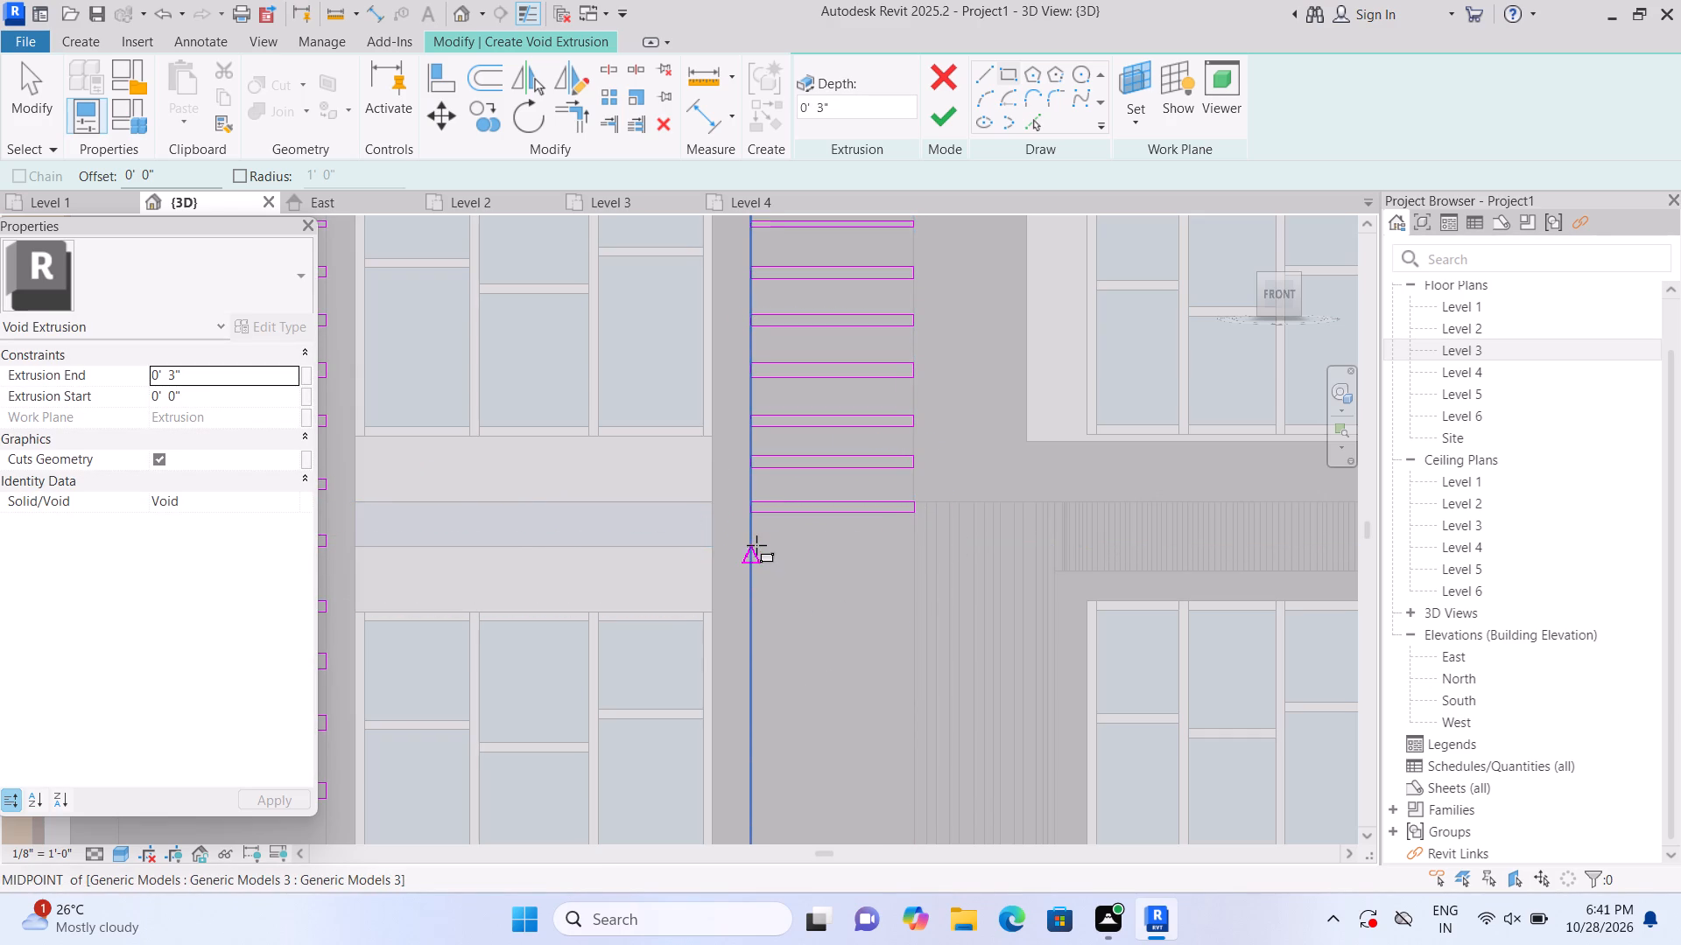
Sketch the tenth and eleventh void rectangles, about 3'-8" long, across the right-hand strip, between the spandrel band's bottom and the lower window's top.
{"action": "left_click", "coordinate": [755, 545]}
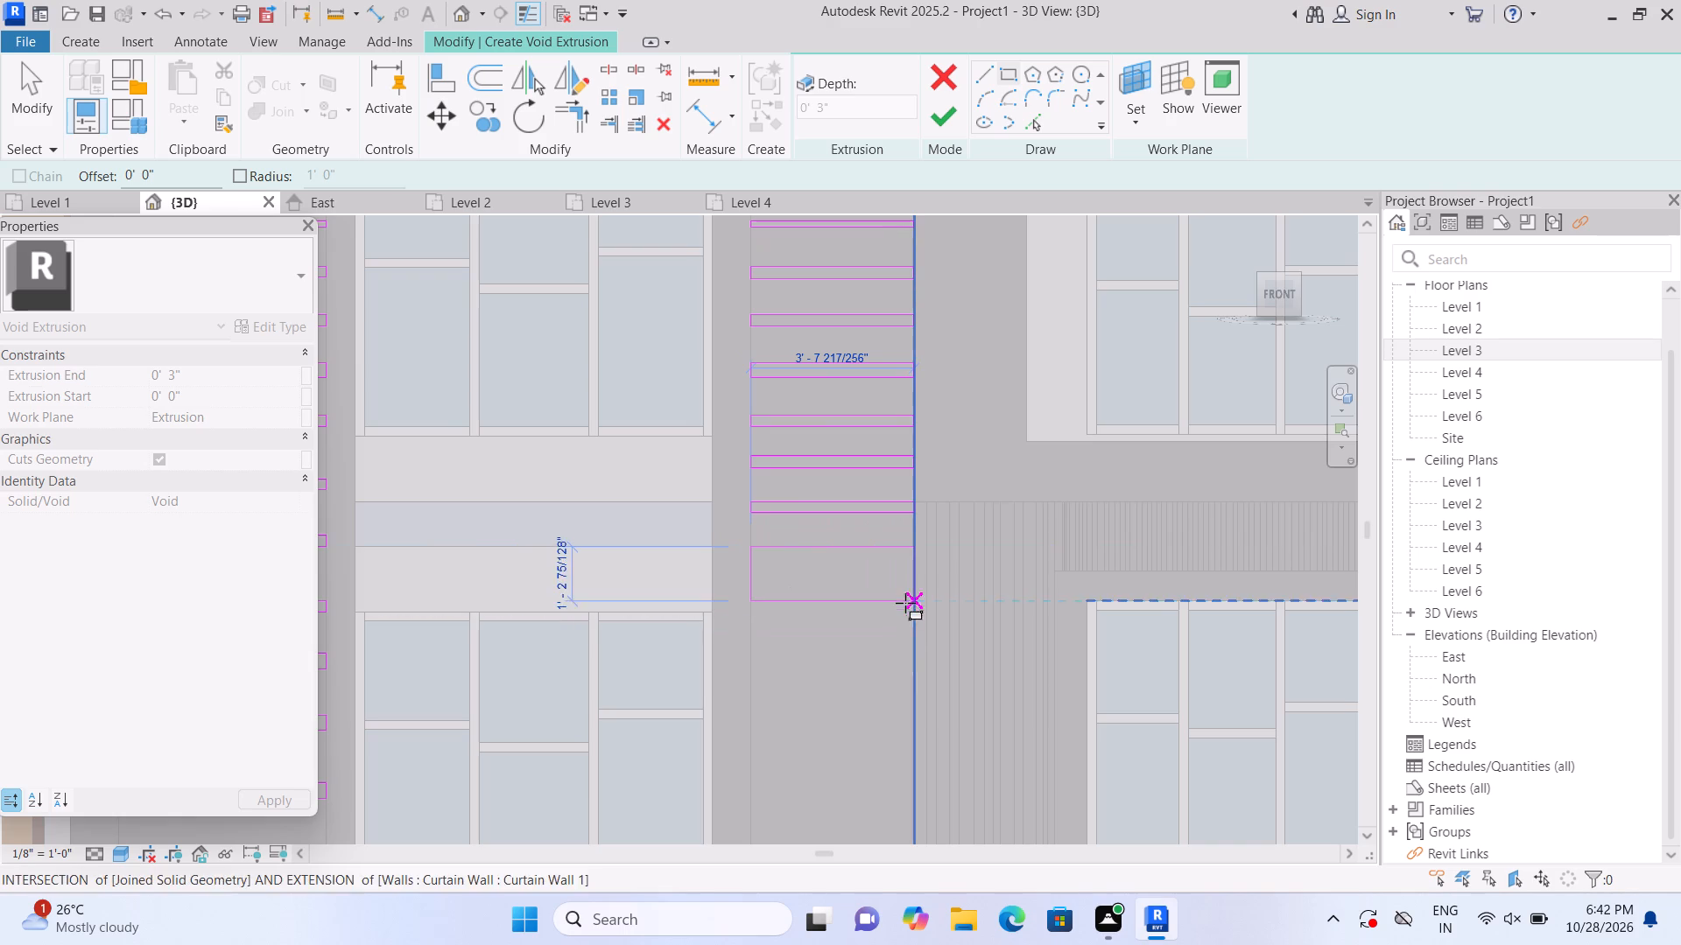
{"action": "left_click", "coordinate": [910, 556]}
{"action": "key", "text": "Escape"}
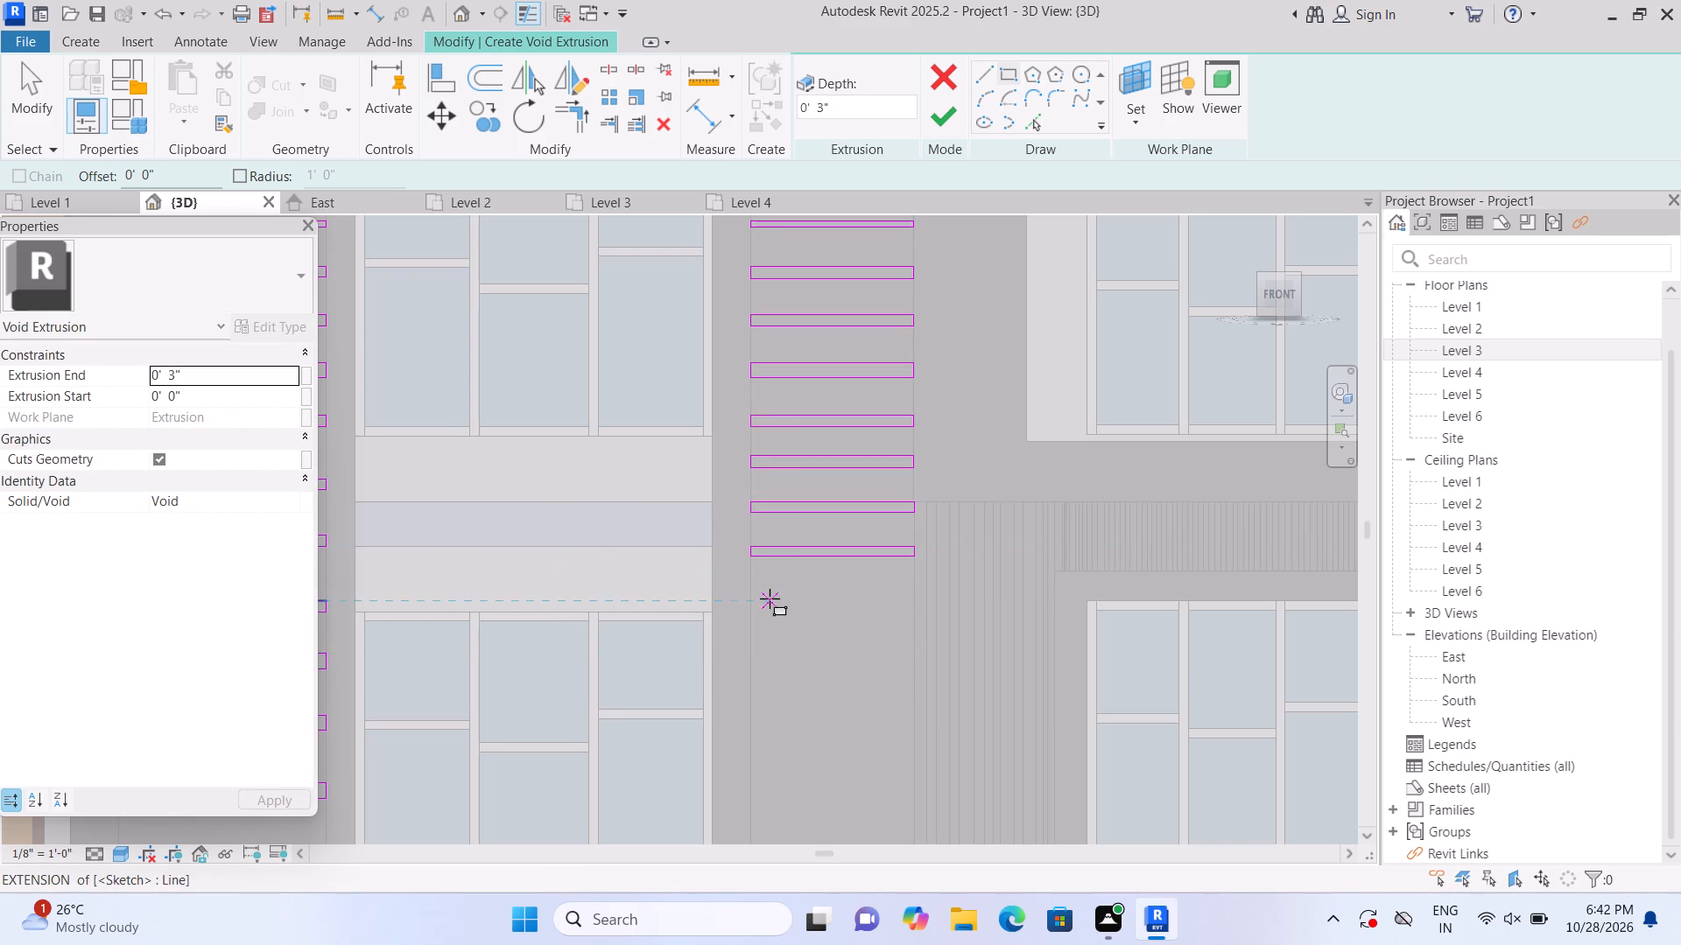
{"action": "left_click", "coordinate": [752, 586]}
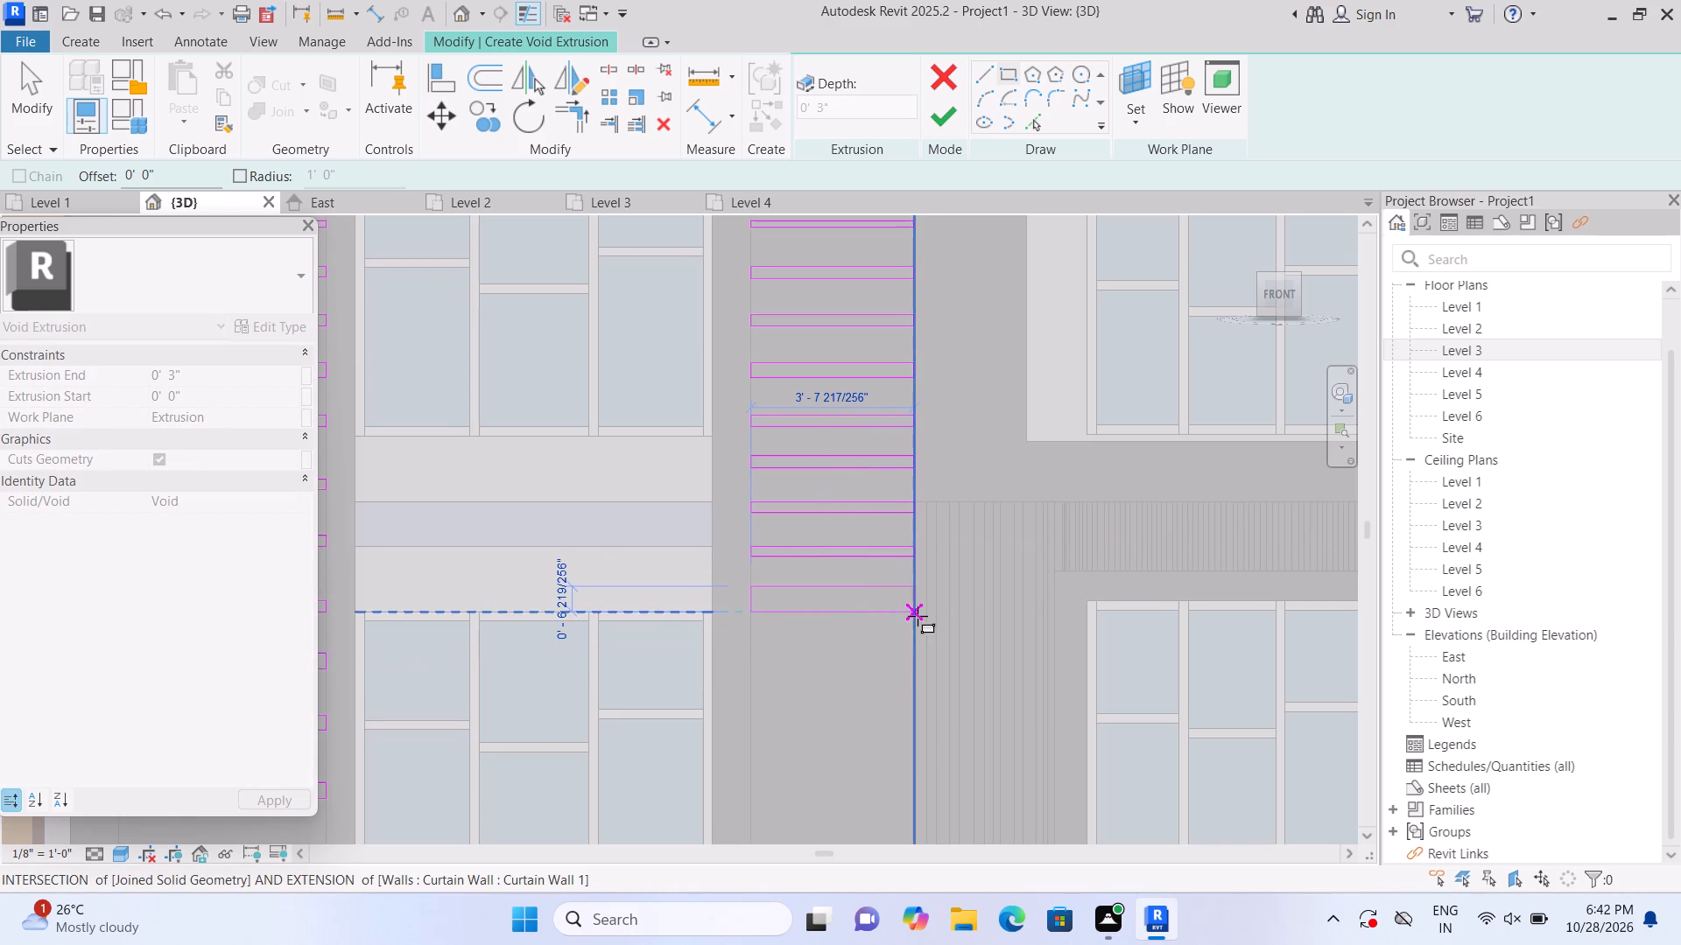
{"action": "left_click", "coordinate": [914, 595]}
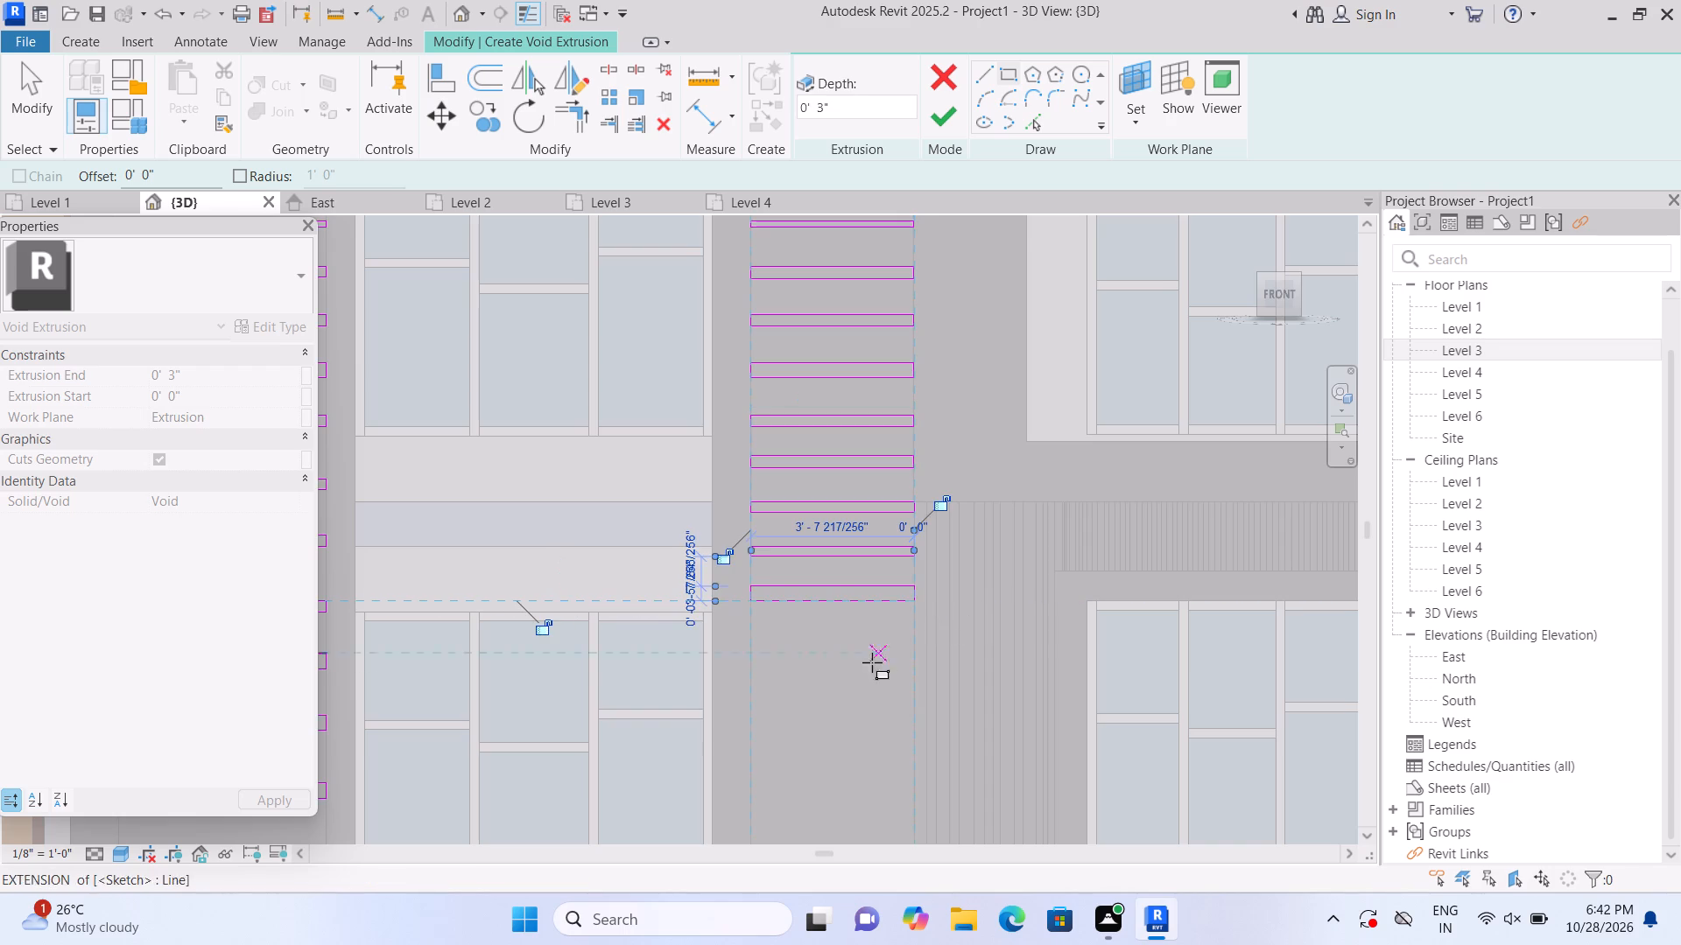
{"action": "key", "text": "Escape"}
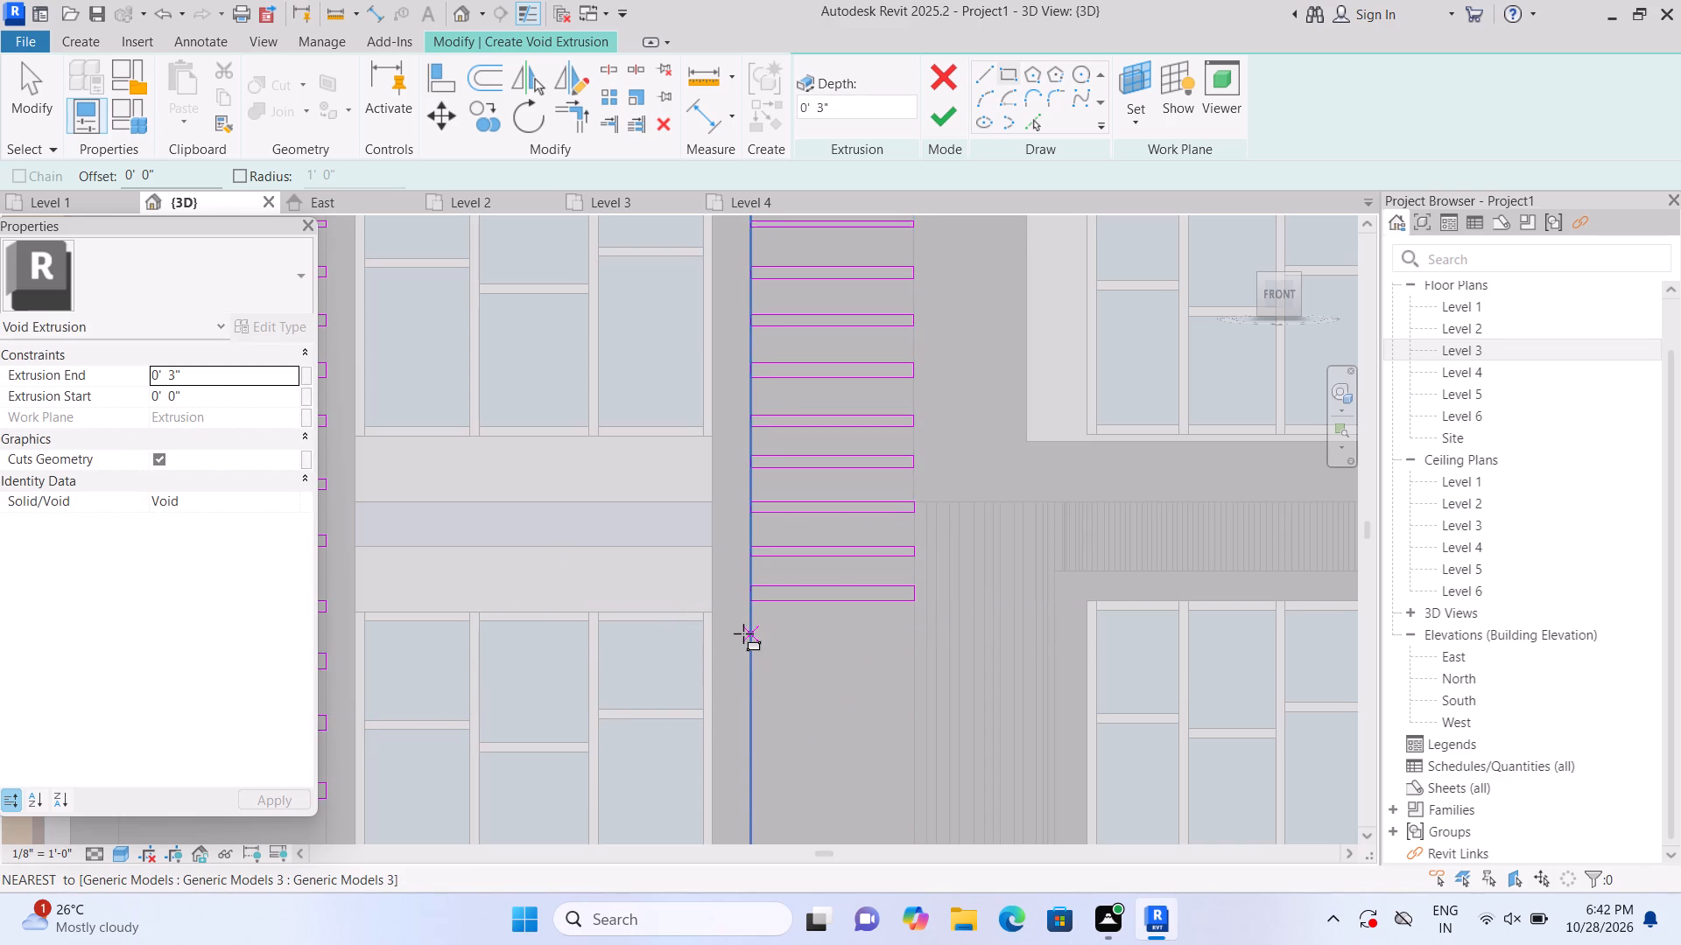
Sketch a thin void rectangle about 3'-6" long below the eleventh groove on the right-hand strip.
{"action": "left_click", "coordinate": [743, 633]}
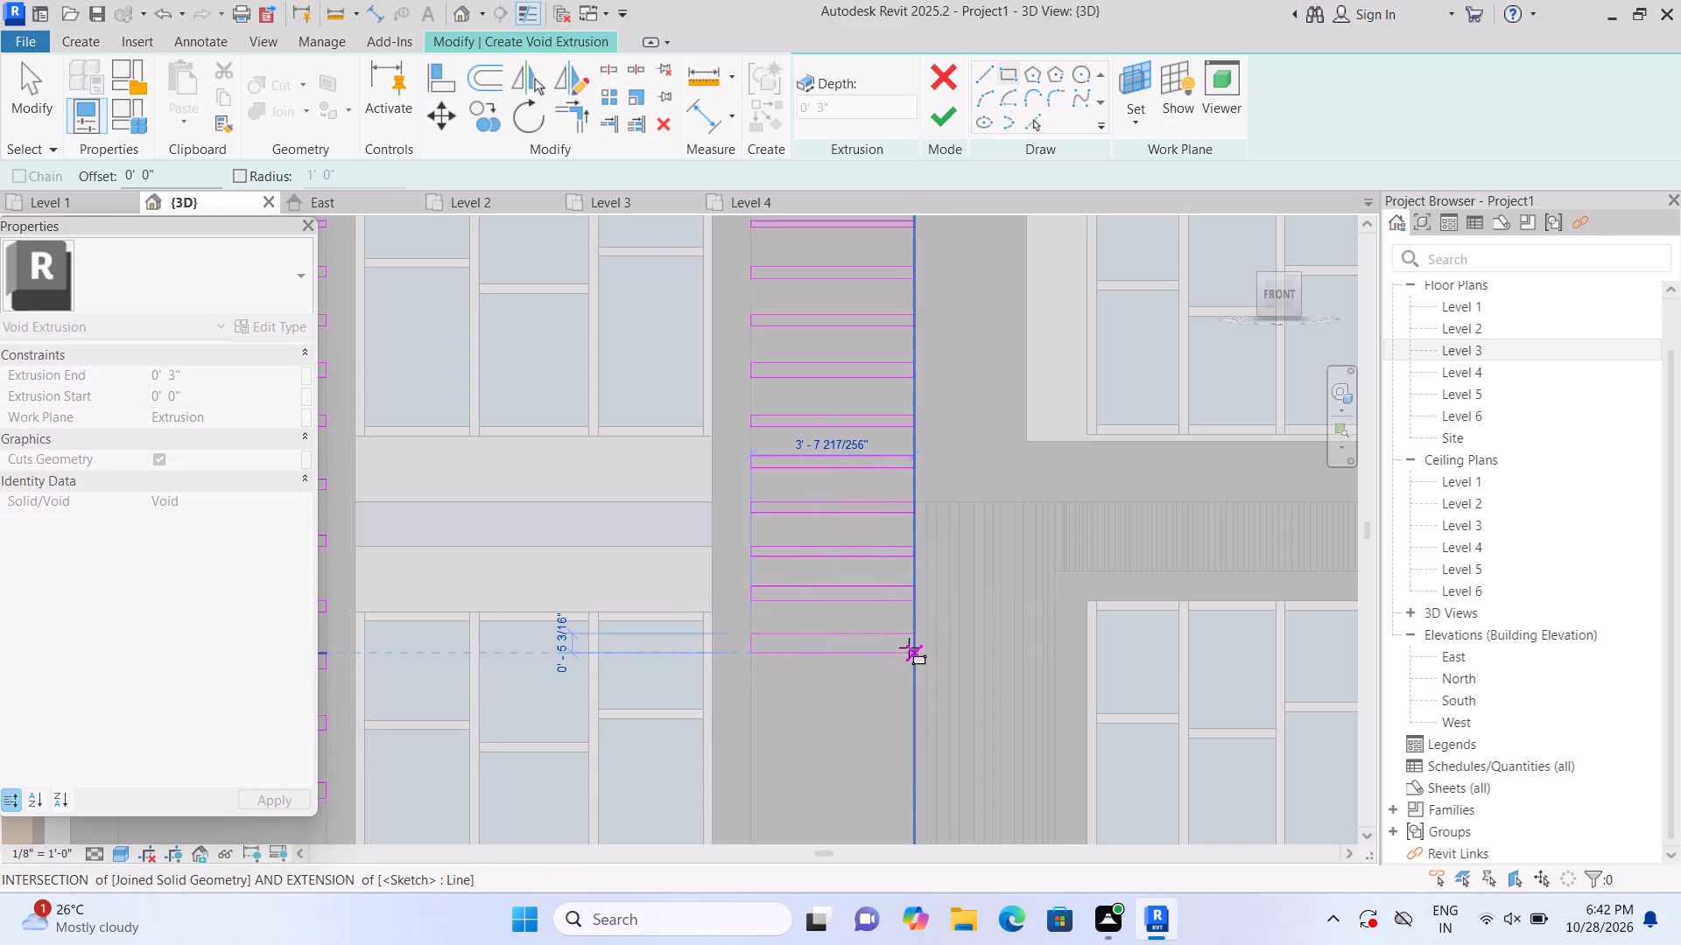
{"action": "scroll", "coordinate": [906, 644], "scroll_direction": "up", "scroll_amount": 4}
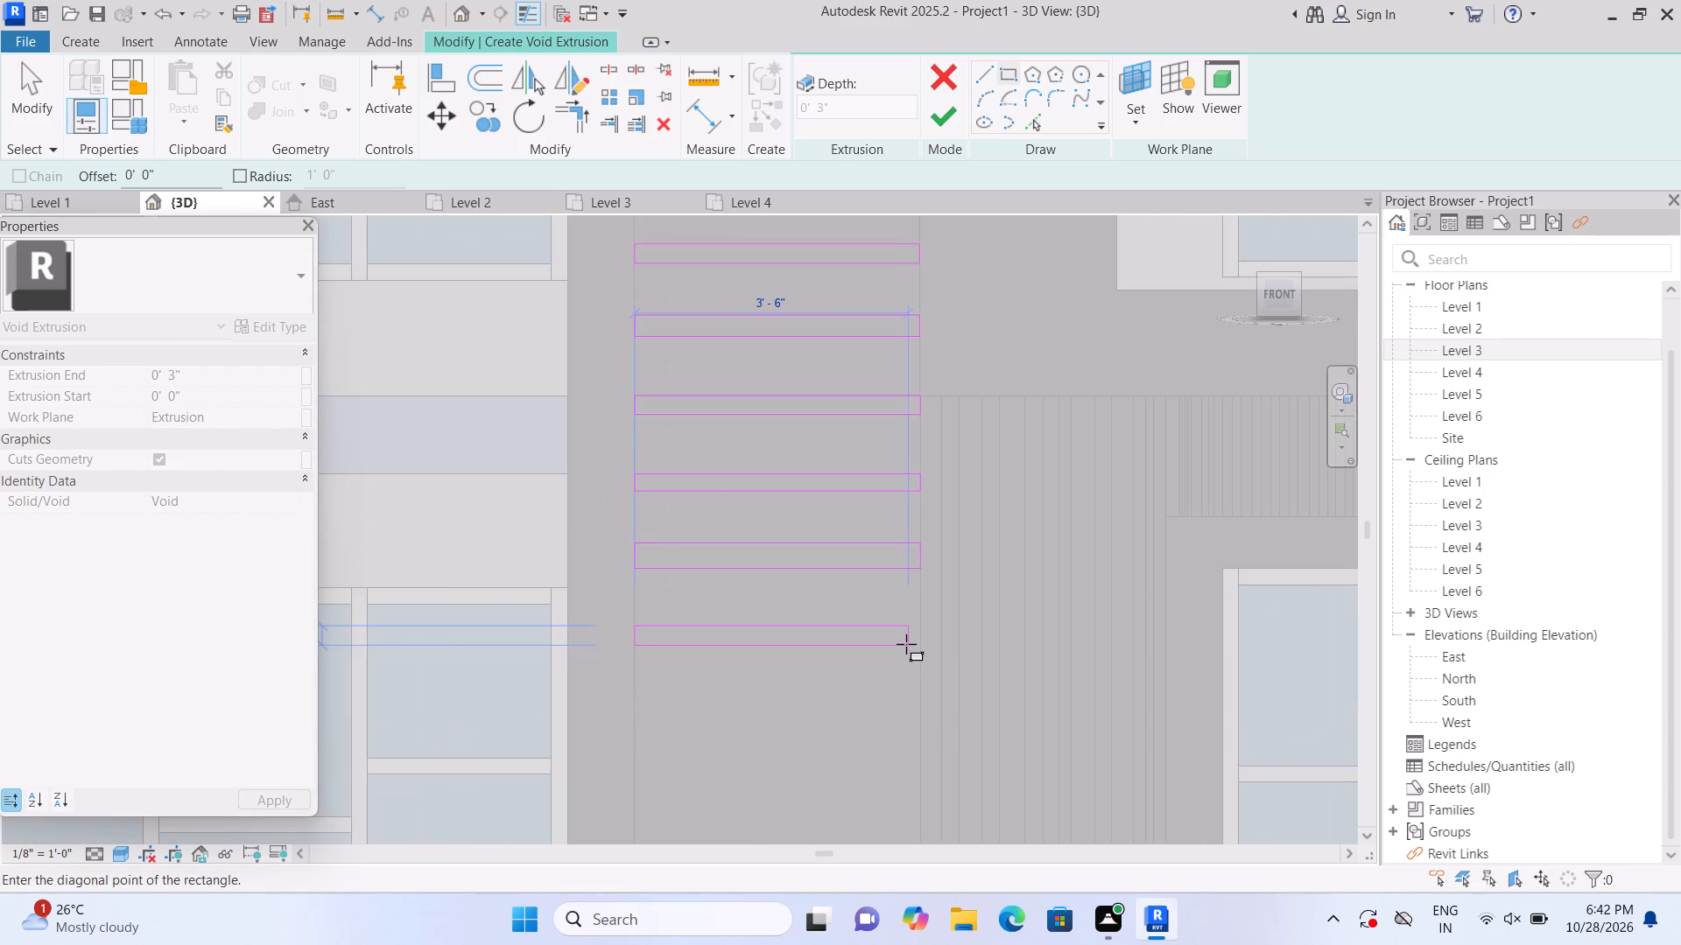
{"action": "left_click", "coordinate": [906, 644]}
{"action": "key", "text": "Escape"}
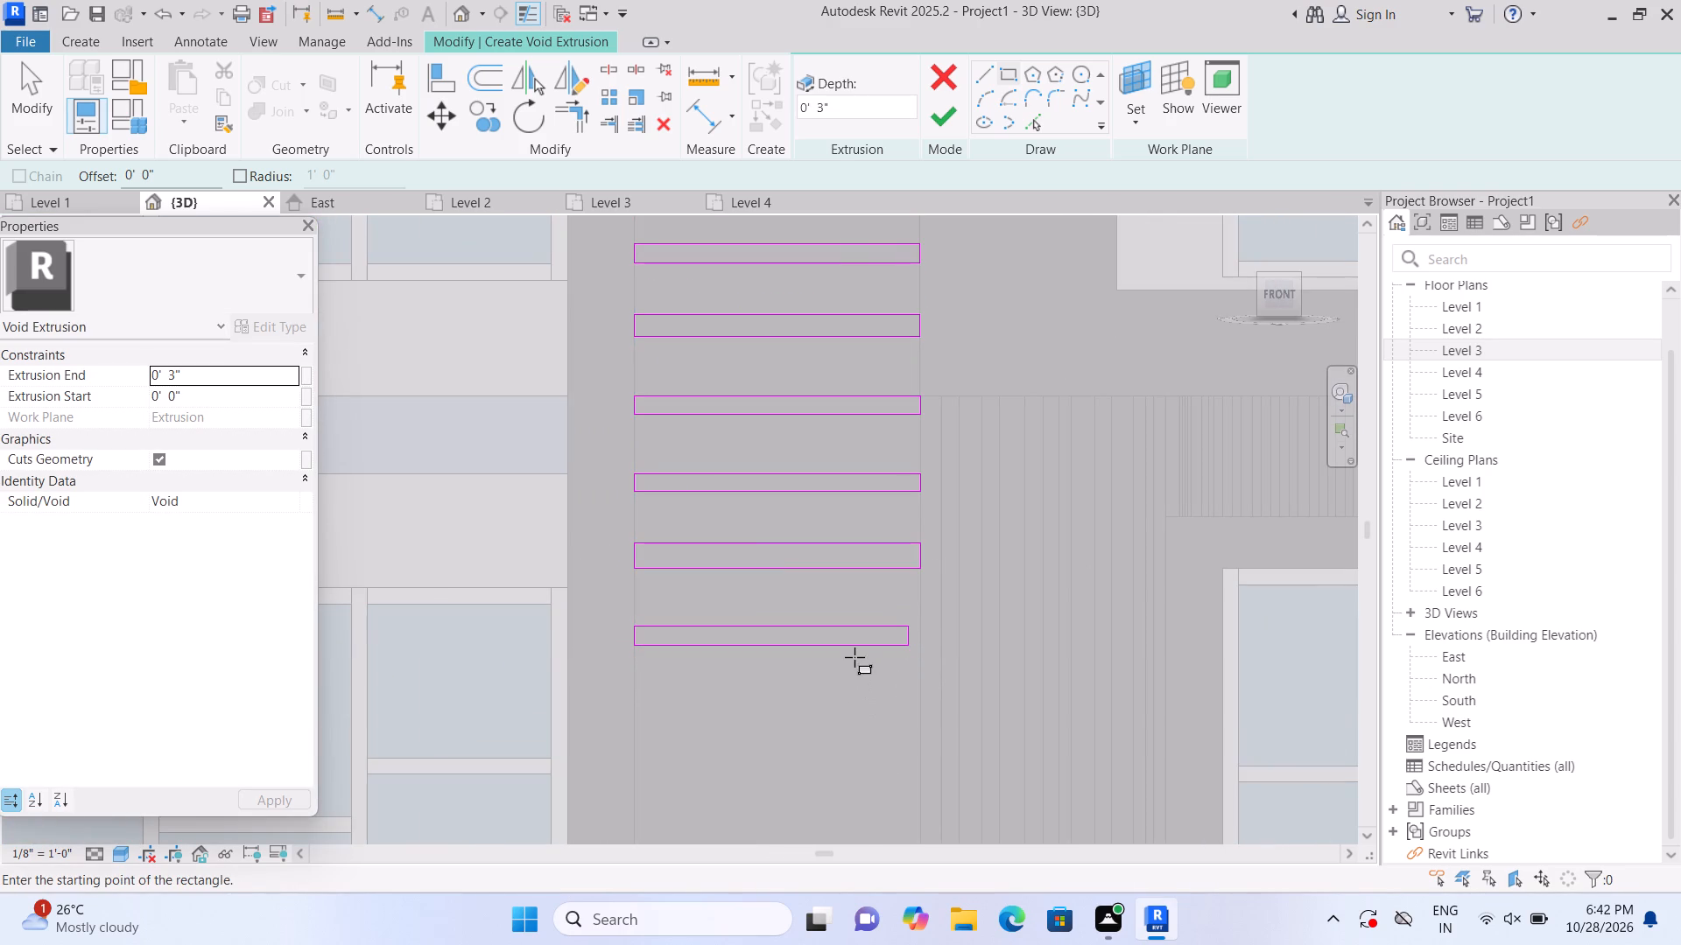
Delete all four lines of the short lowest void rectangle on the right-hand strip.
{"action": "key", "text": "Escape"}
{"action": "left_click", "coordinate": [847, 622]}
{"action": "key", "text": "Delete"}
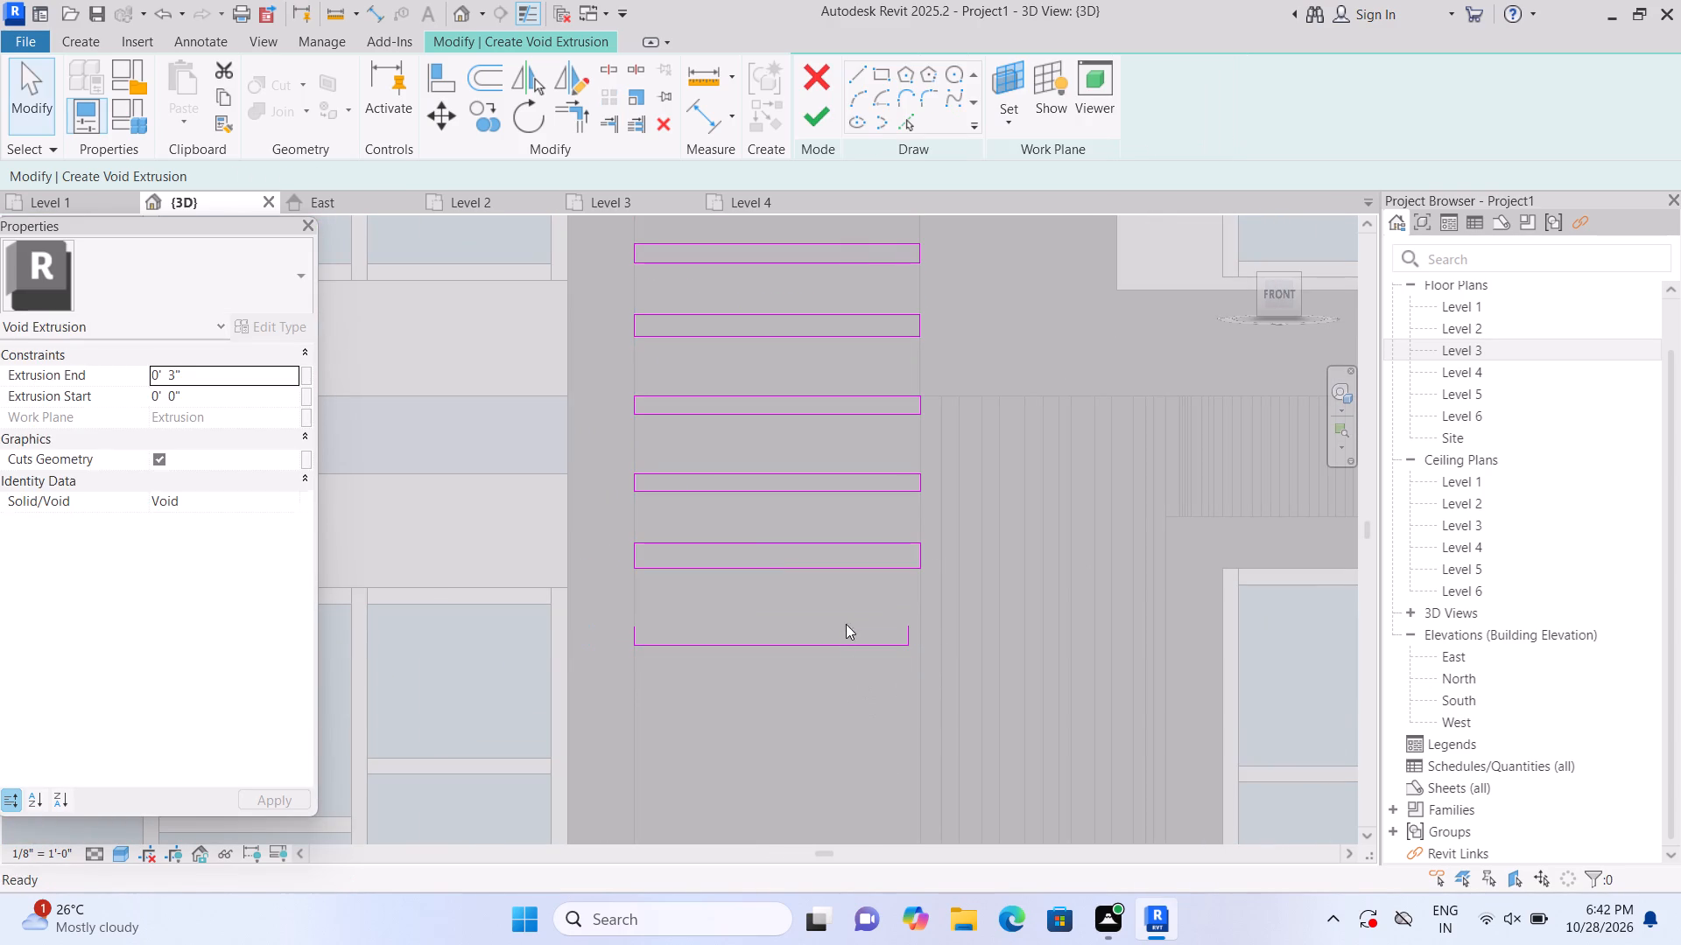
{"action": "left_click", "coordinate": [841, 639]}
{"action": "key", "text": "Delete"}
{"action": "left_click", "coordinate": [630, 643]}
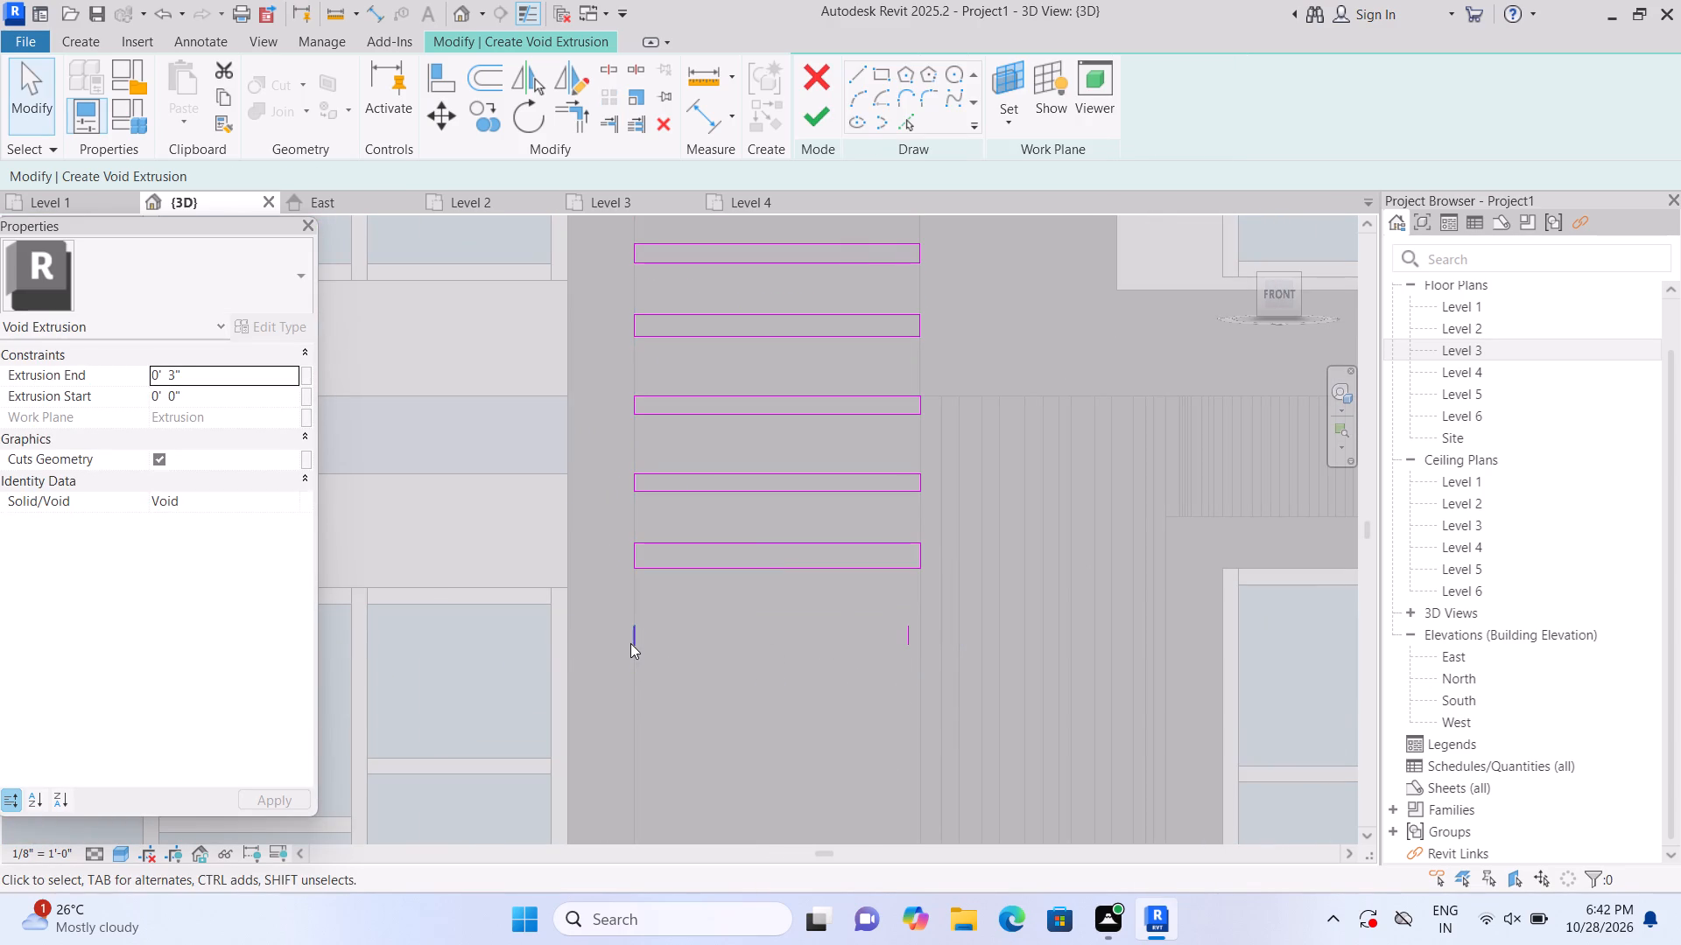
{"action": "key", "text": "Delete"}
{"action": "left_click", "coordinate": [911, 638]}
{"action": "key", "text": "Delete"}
Sketch the twelfth void rectangle, about 3'-8" long, across the full width of the right-hand strip, just below the eleventh groove.
{"action": "left_click", "coordinate": [885, 80]}
{"action": "scroll", "coordinate": [709, 660], "scroll_direction": "down", "scroll_amount": 3}
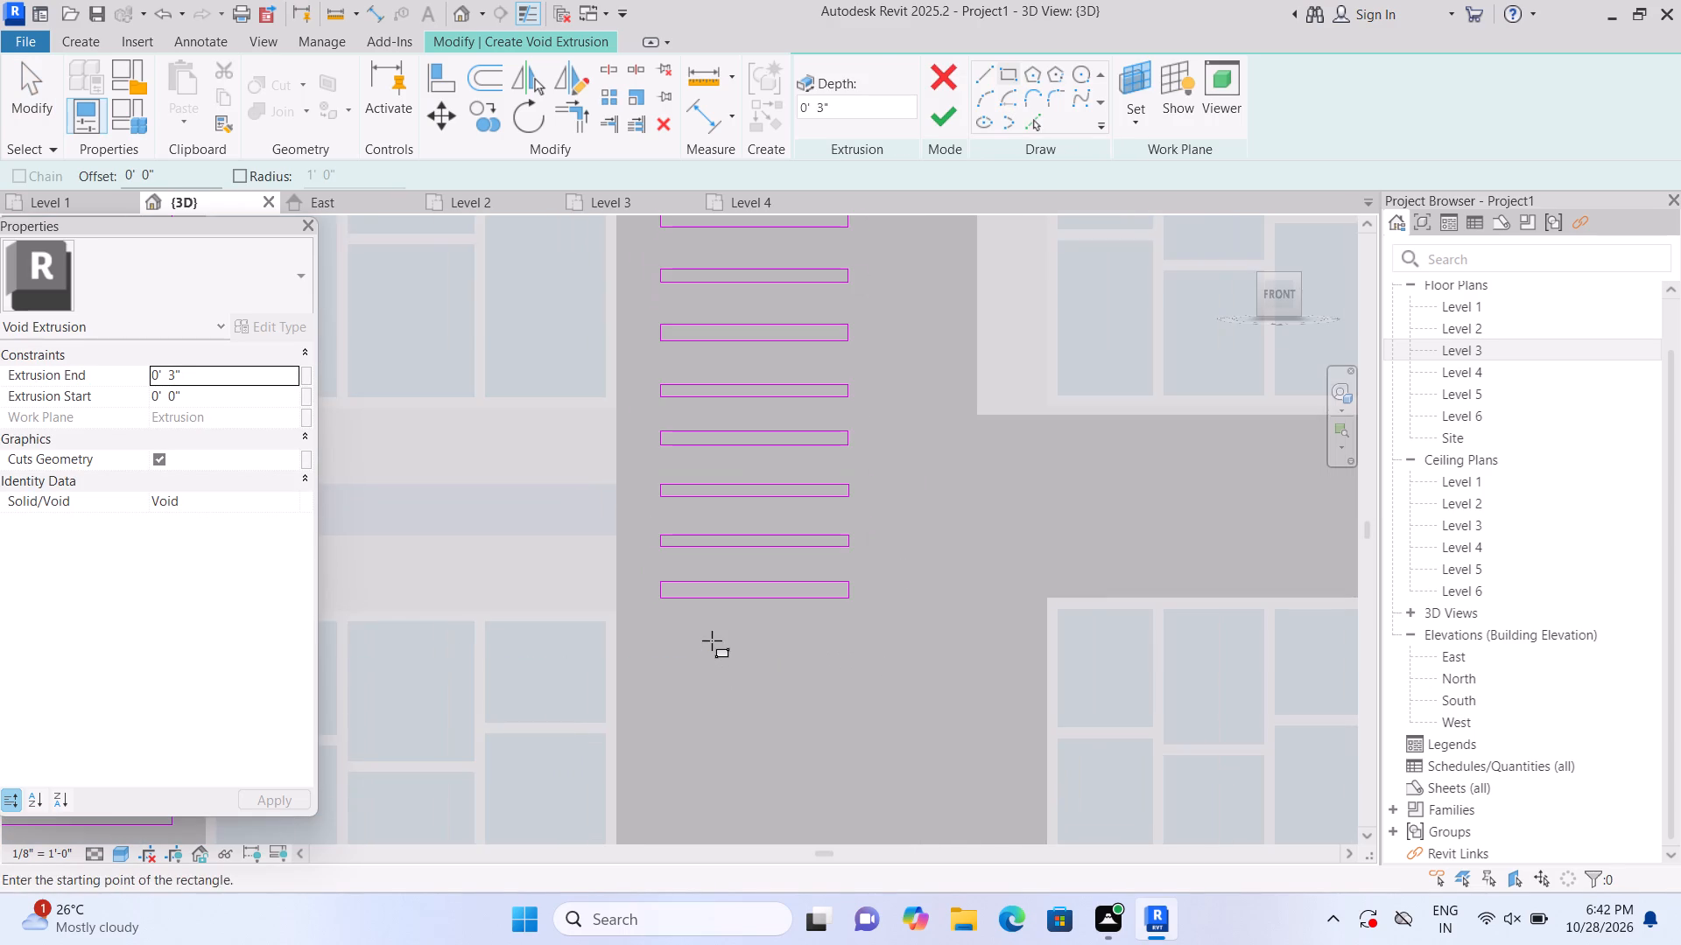
{"action": "left_click", "coordinate": [662, 636]}
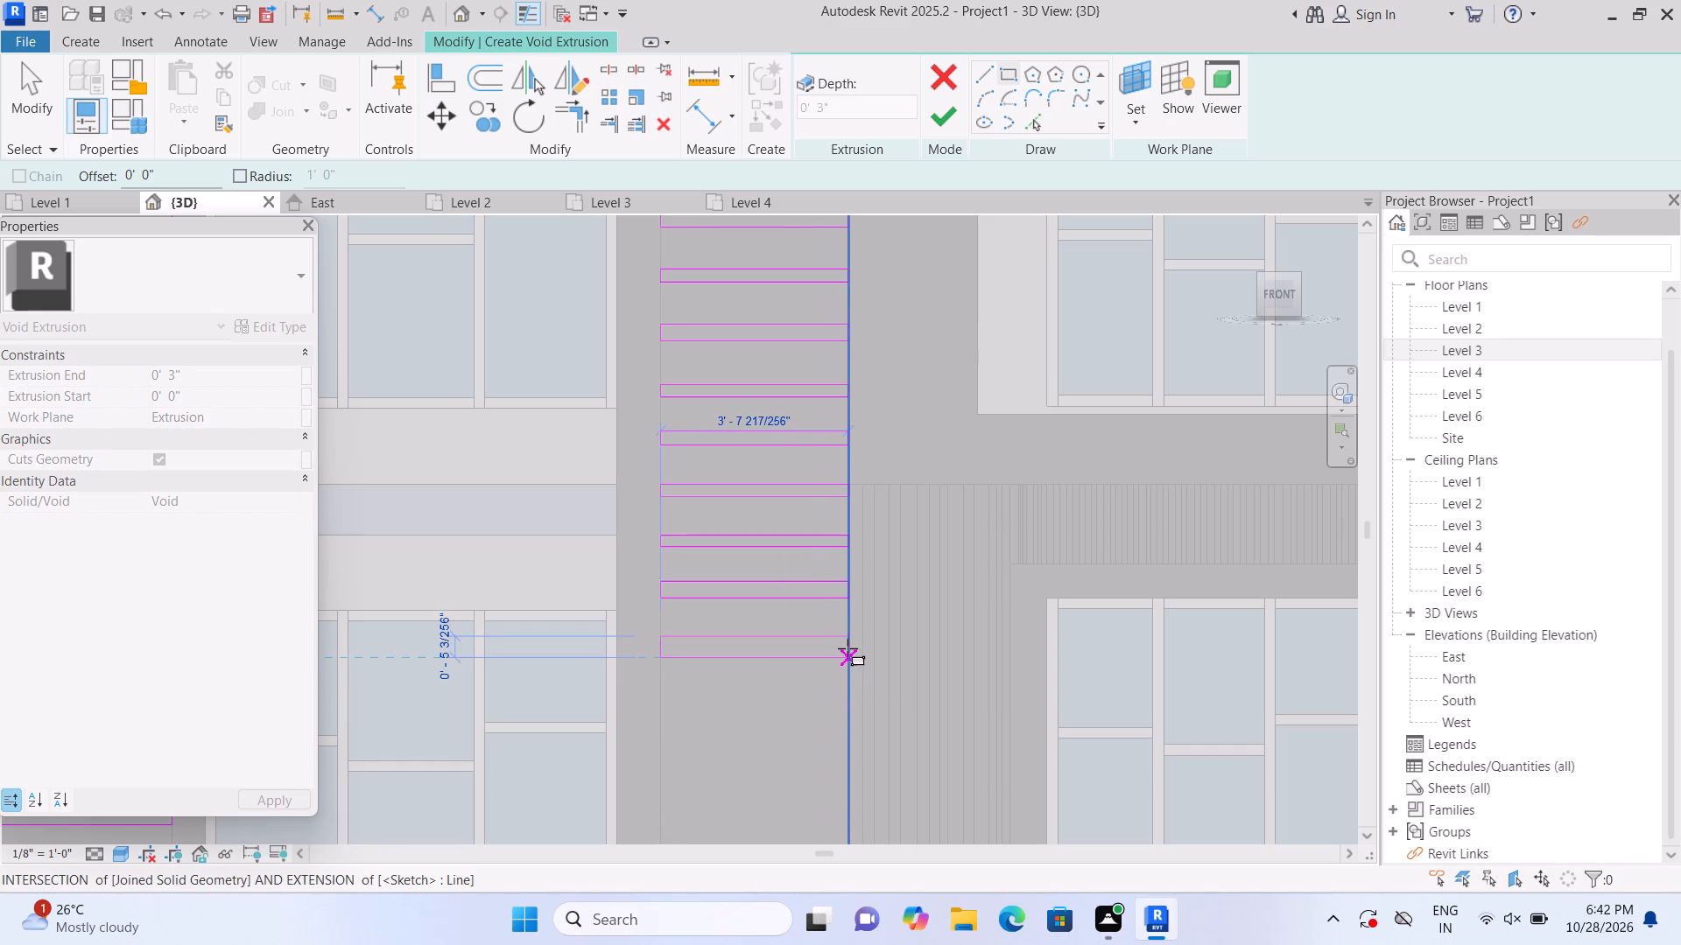
{"action": "scroll", "coordinate": [846, 644], "scroll_direction": "up", "scroll_amount": 1}
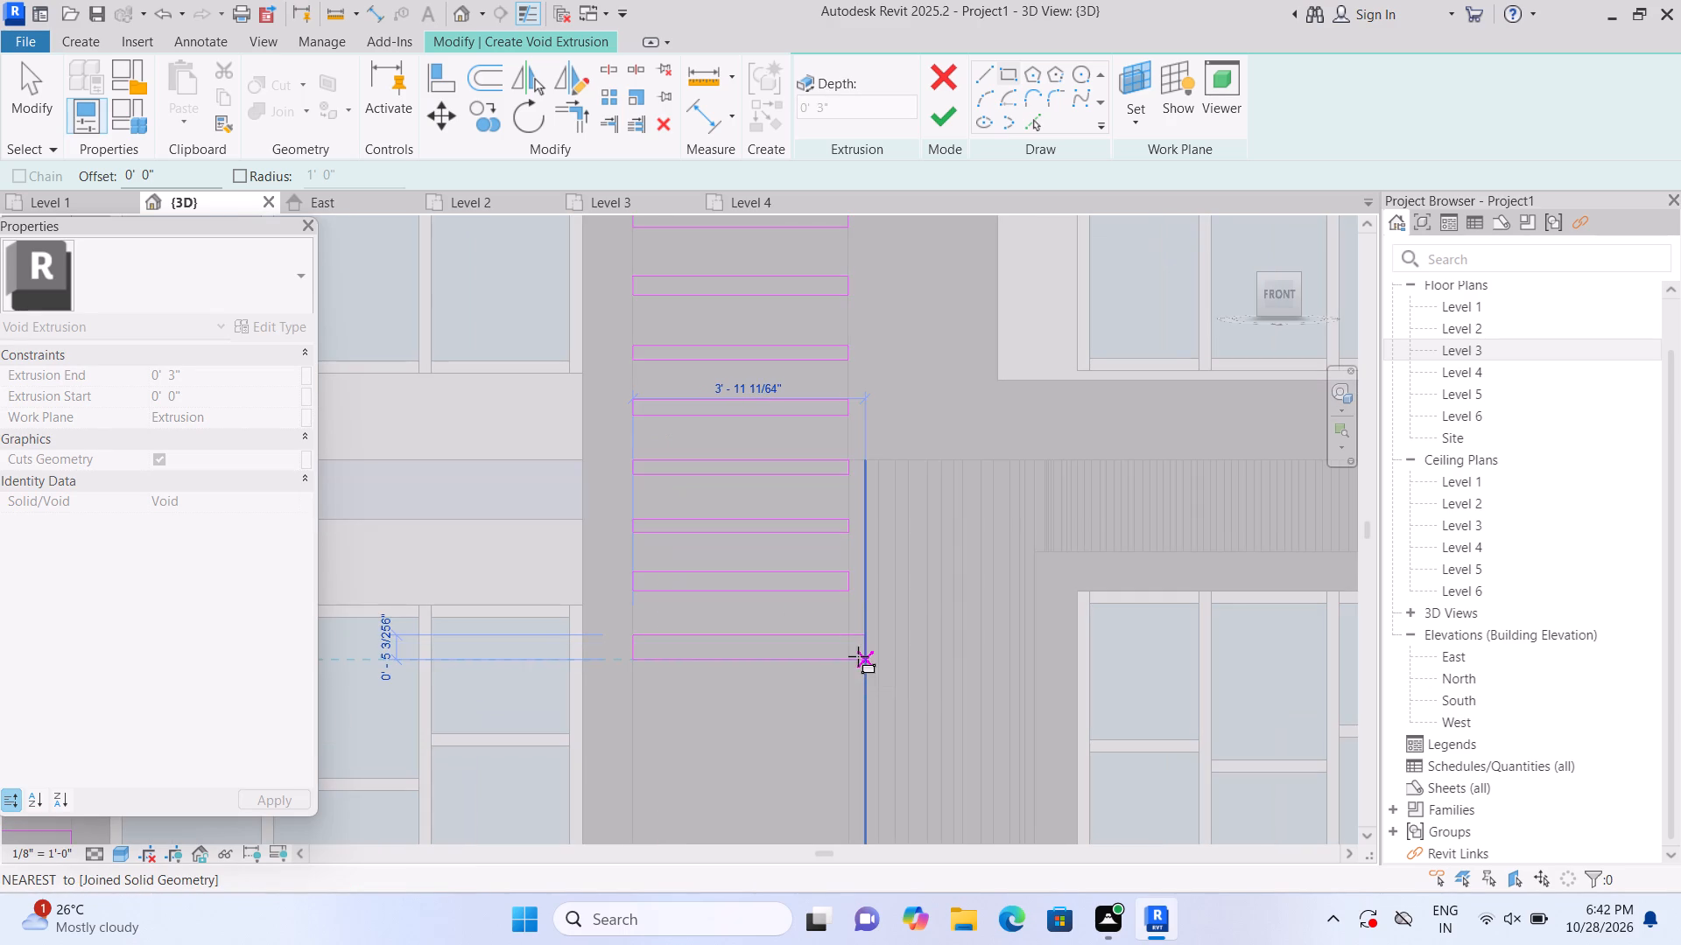
{"action": "left_click", "coordinate": [847, 647]}
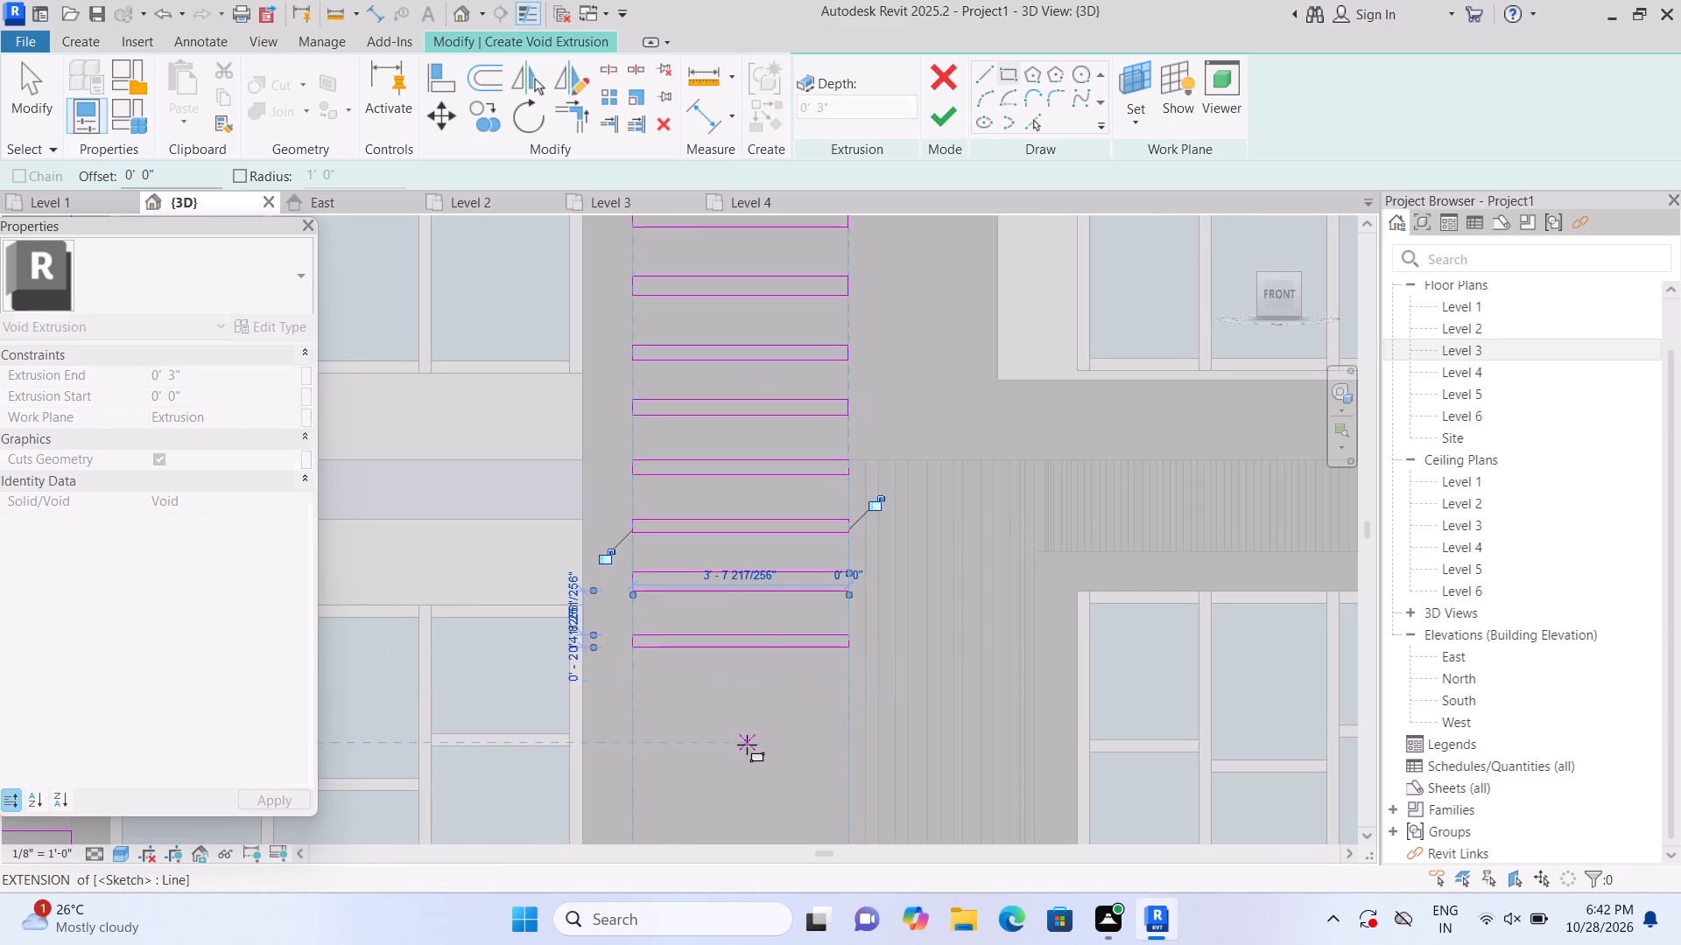
{"action": "scroll", "coordinate": [747, 745], "scroll_direction": "down", "scroll_amount": 4}
{"action": "middle_click_drag", "start_coordinate": [743, 731], "coordinate": [734, 402]}
{"action": "middle_click_drag", "start_coordinate": [729, 422], "coordinate": [765, 577]}
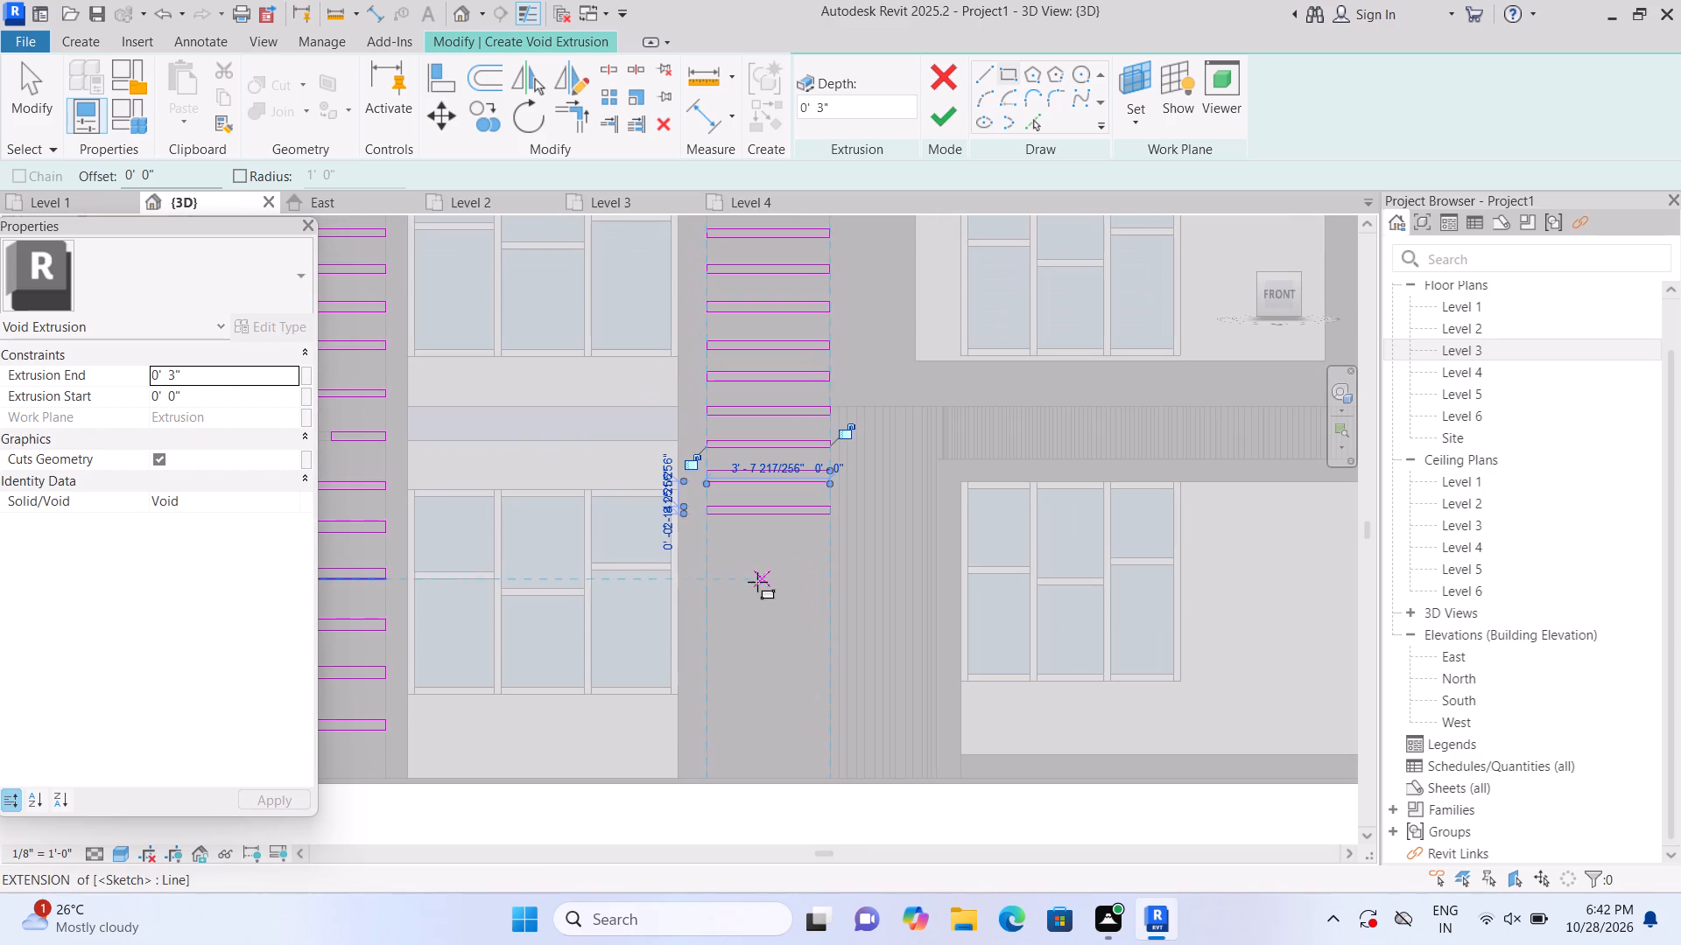
{"action": "key", "text": "Escape"}
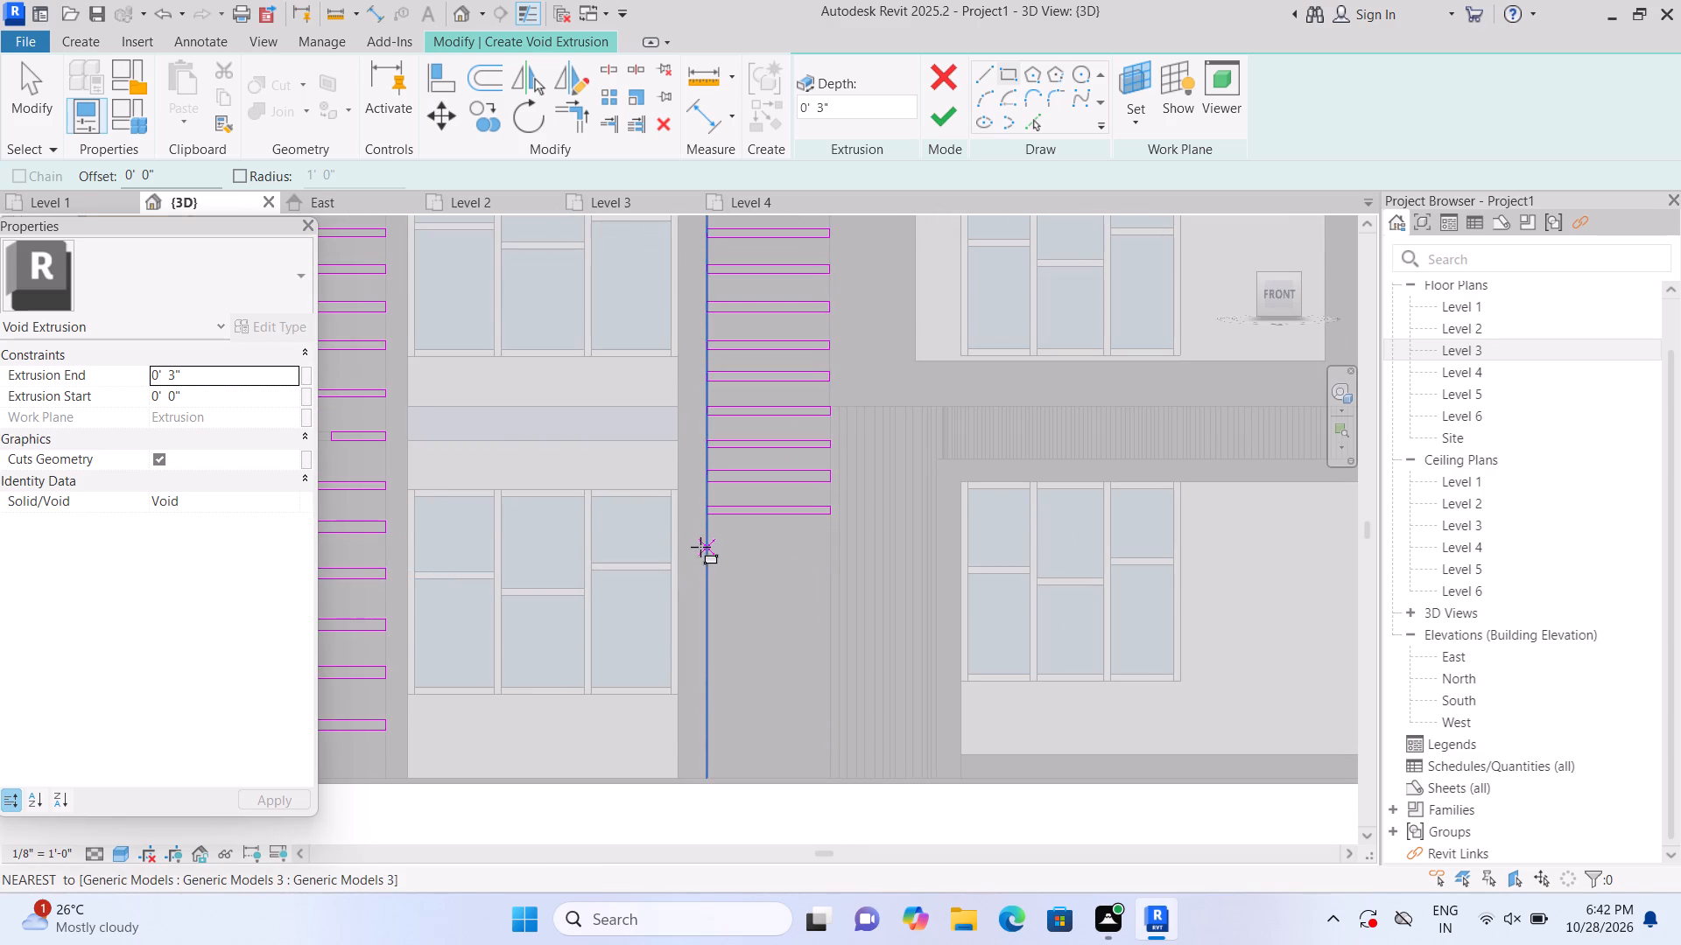
Sketch the thirteenth and fourteenth void rectangles, about 3'-8" long, across the right-hand strip beside the upper part of the lower window.
{"action": "left_click", "coordinate": [700, 547]}
{"action": "scroll", "coordinate": [826, 610], "scroll_direction": "up", "scroll_amount": 2}
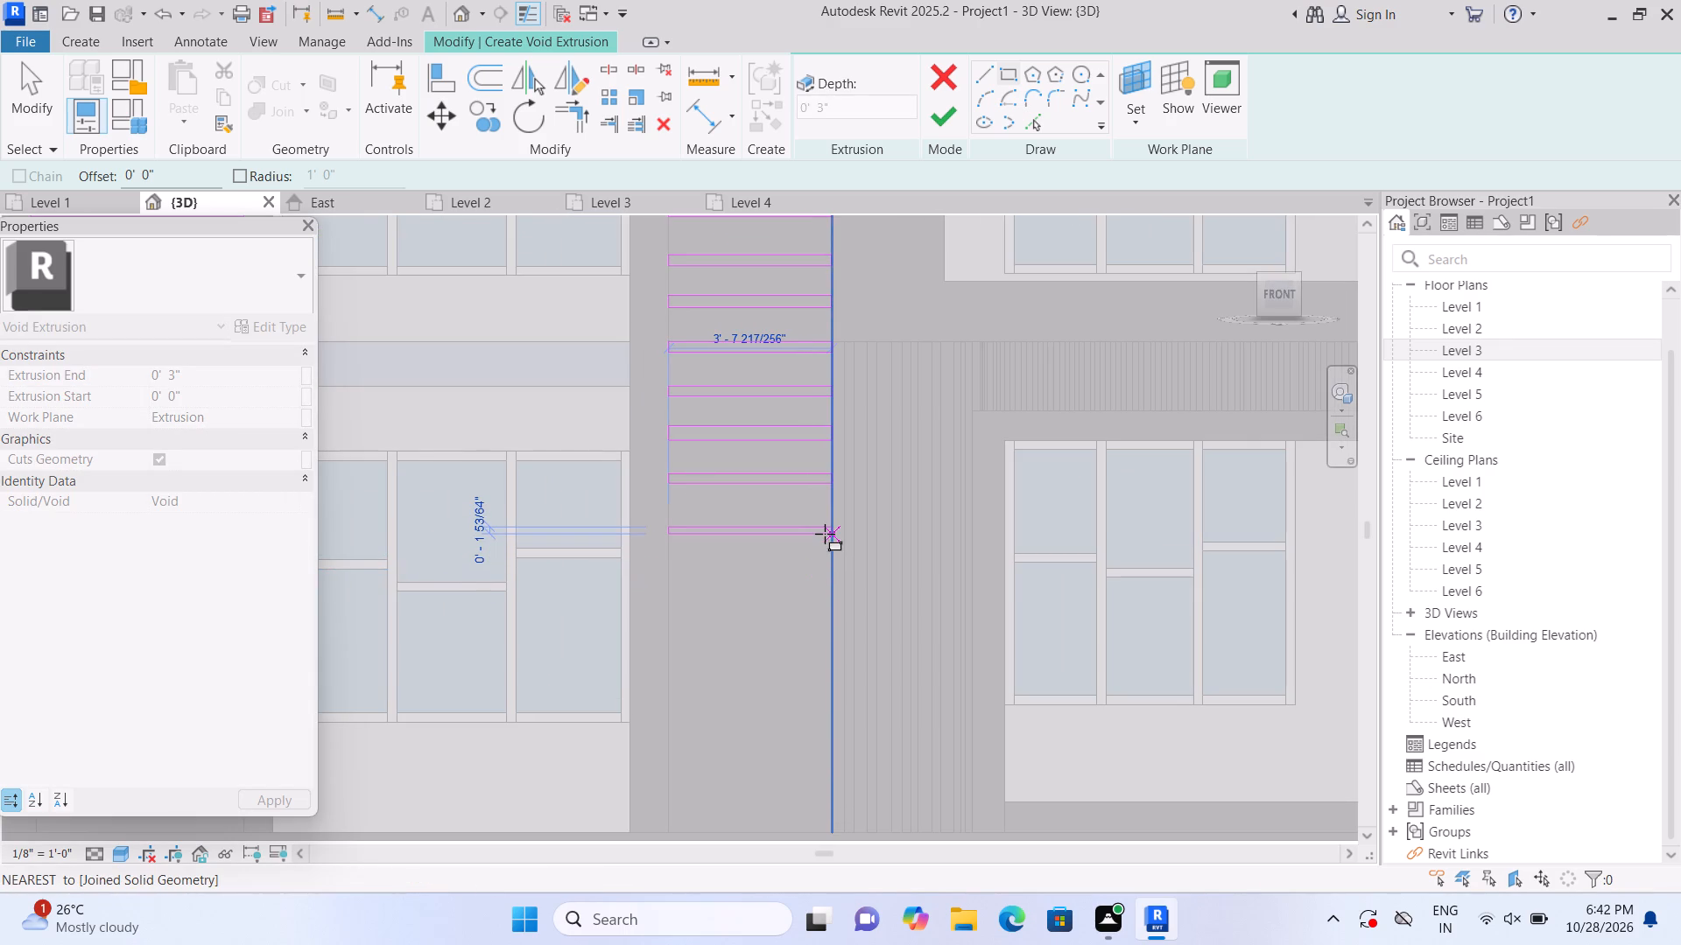
{"action": "left_click", "coordinate": [825, 534]}
{"action": "key", "text": "Escape"}
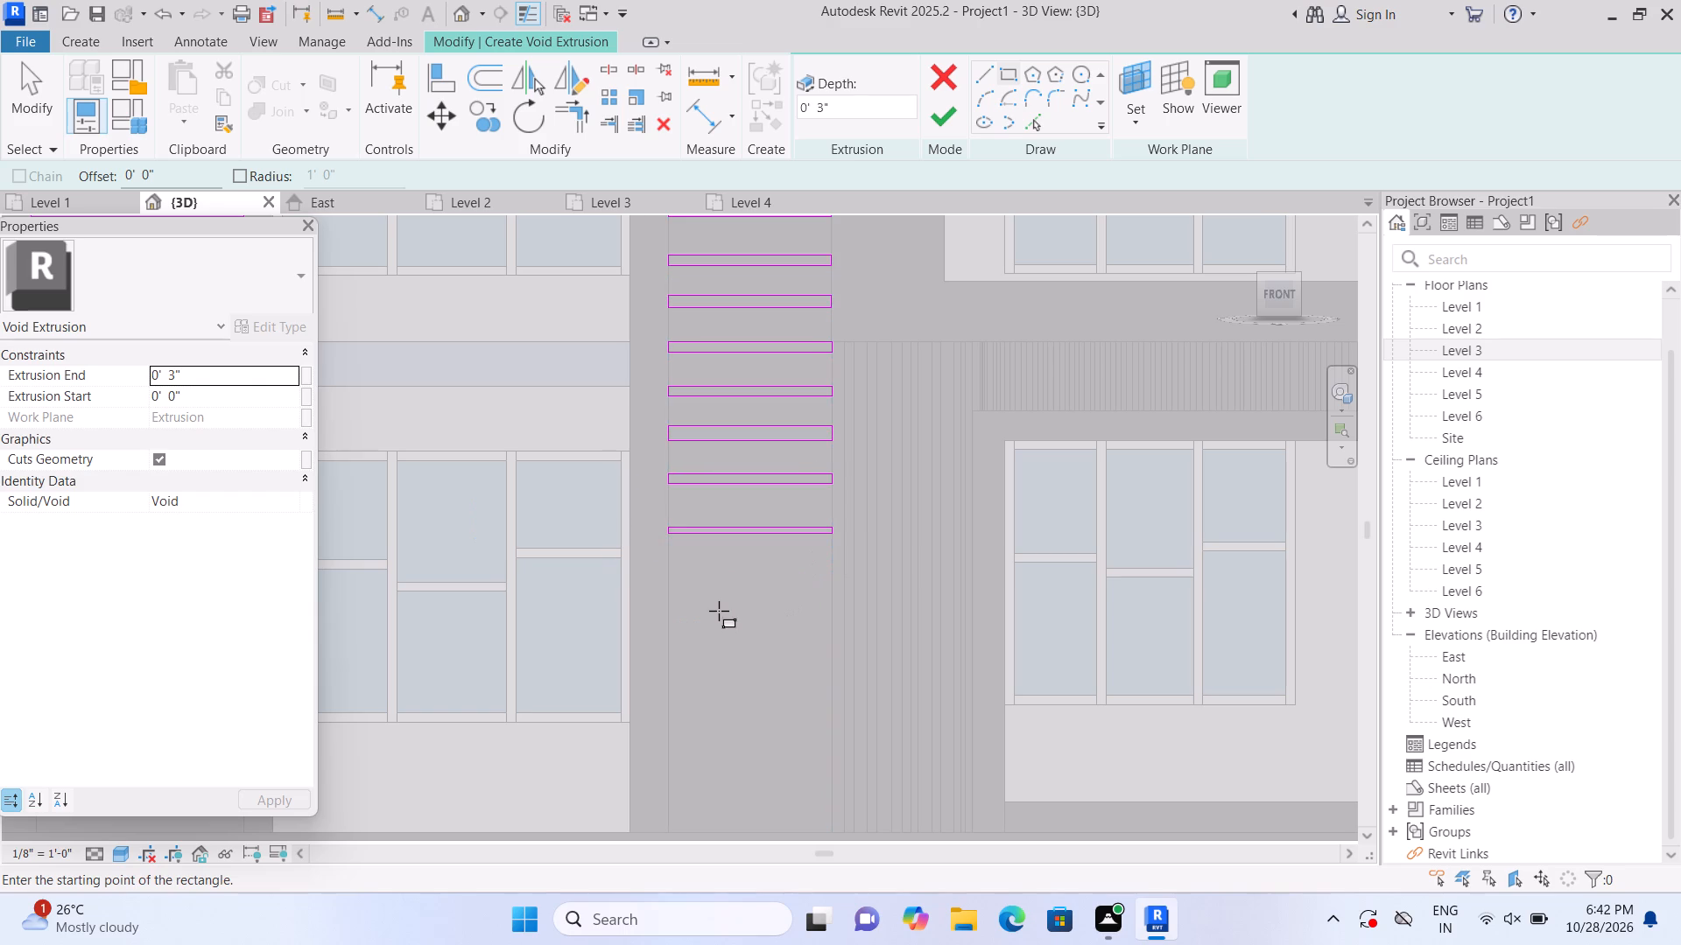
{"action": "left_click", "coordinate": [677, 577]}
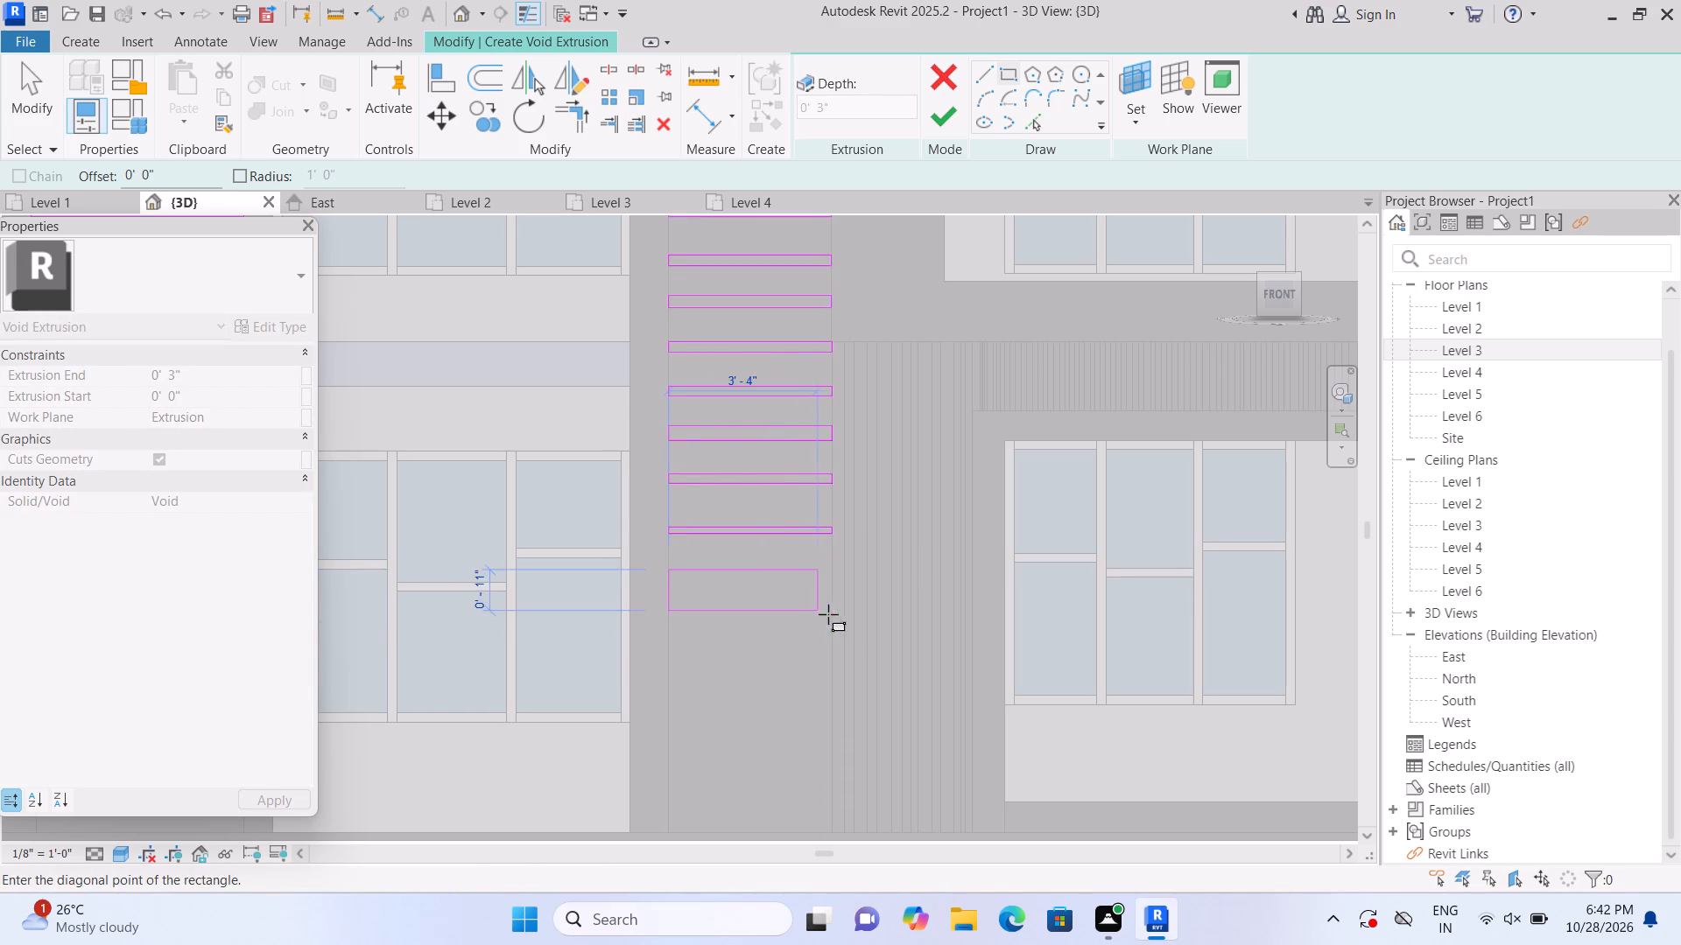
{"action": "scroll", "coordinate": [827, 579], "scroll_direction": "up", "scroll_amount": 1}
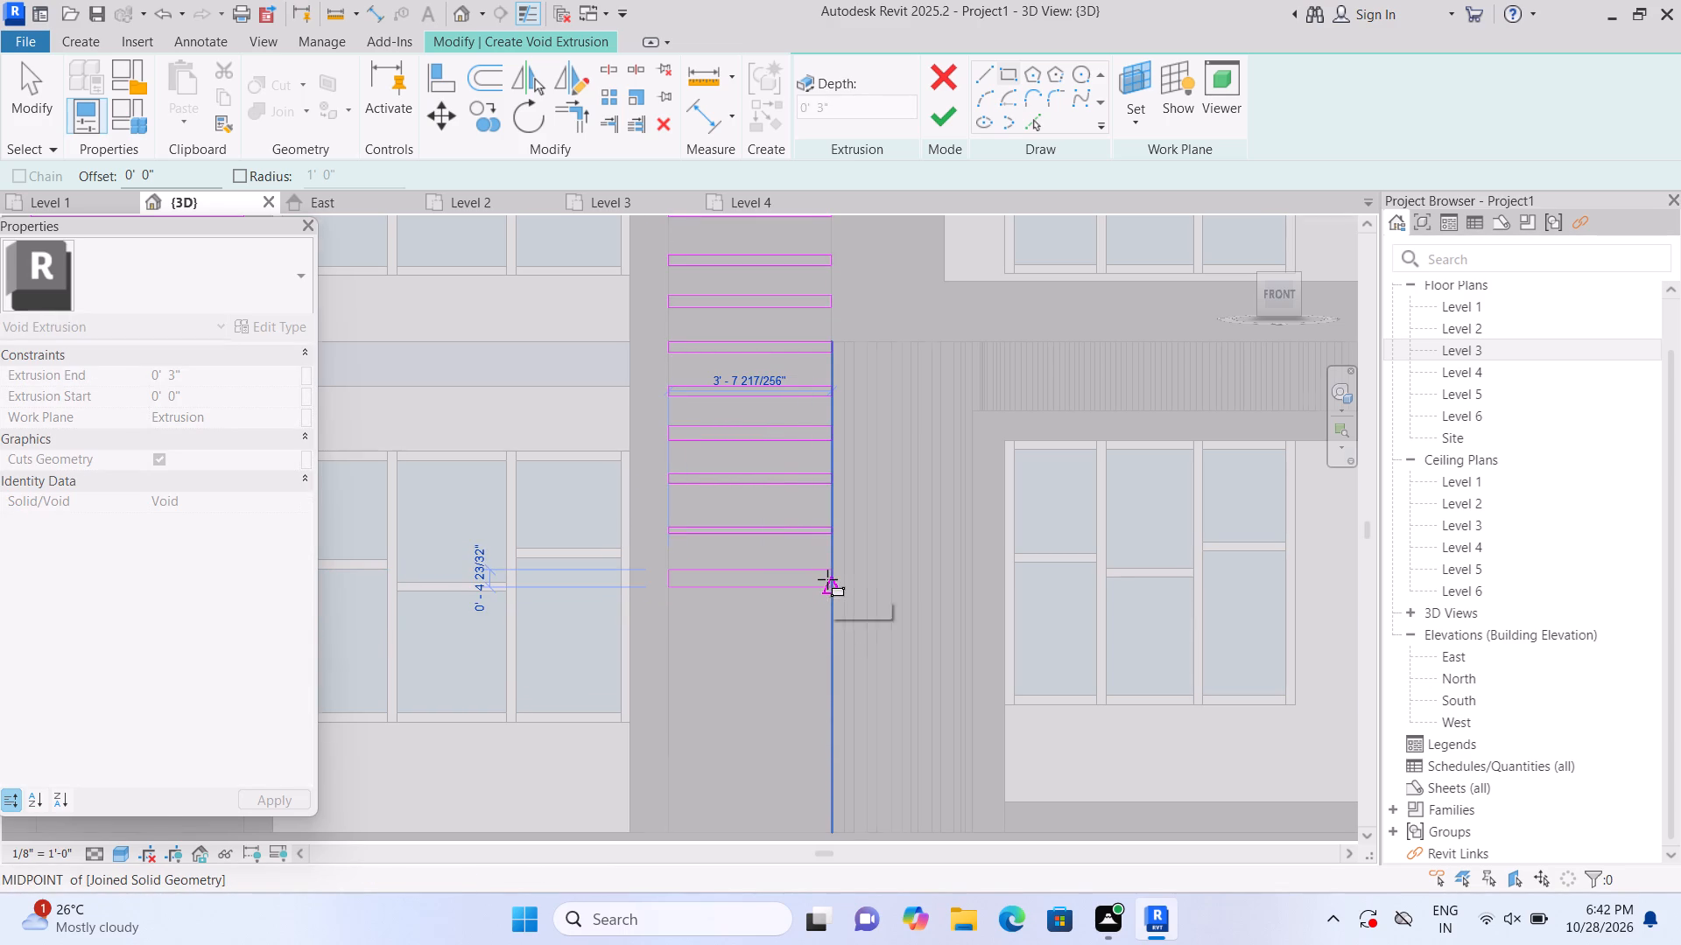
{"action": "scroll", "coordinate": [827, 579], "scroll_direction": "up", "scroll_amount": 1}
{"action": "left_click", "coordinate": [825, 577]}
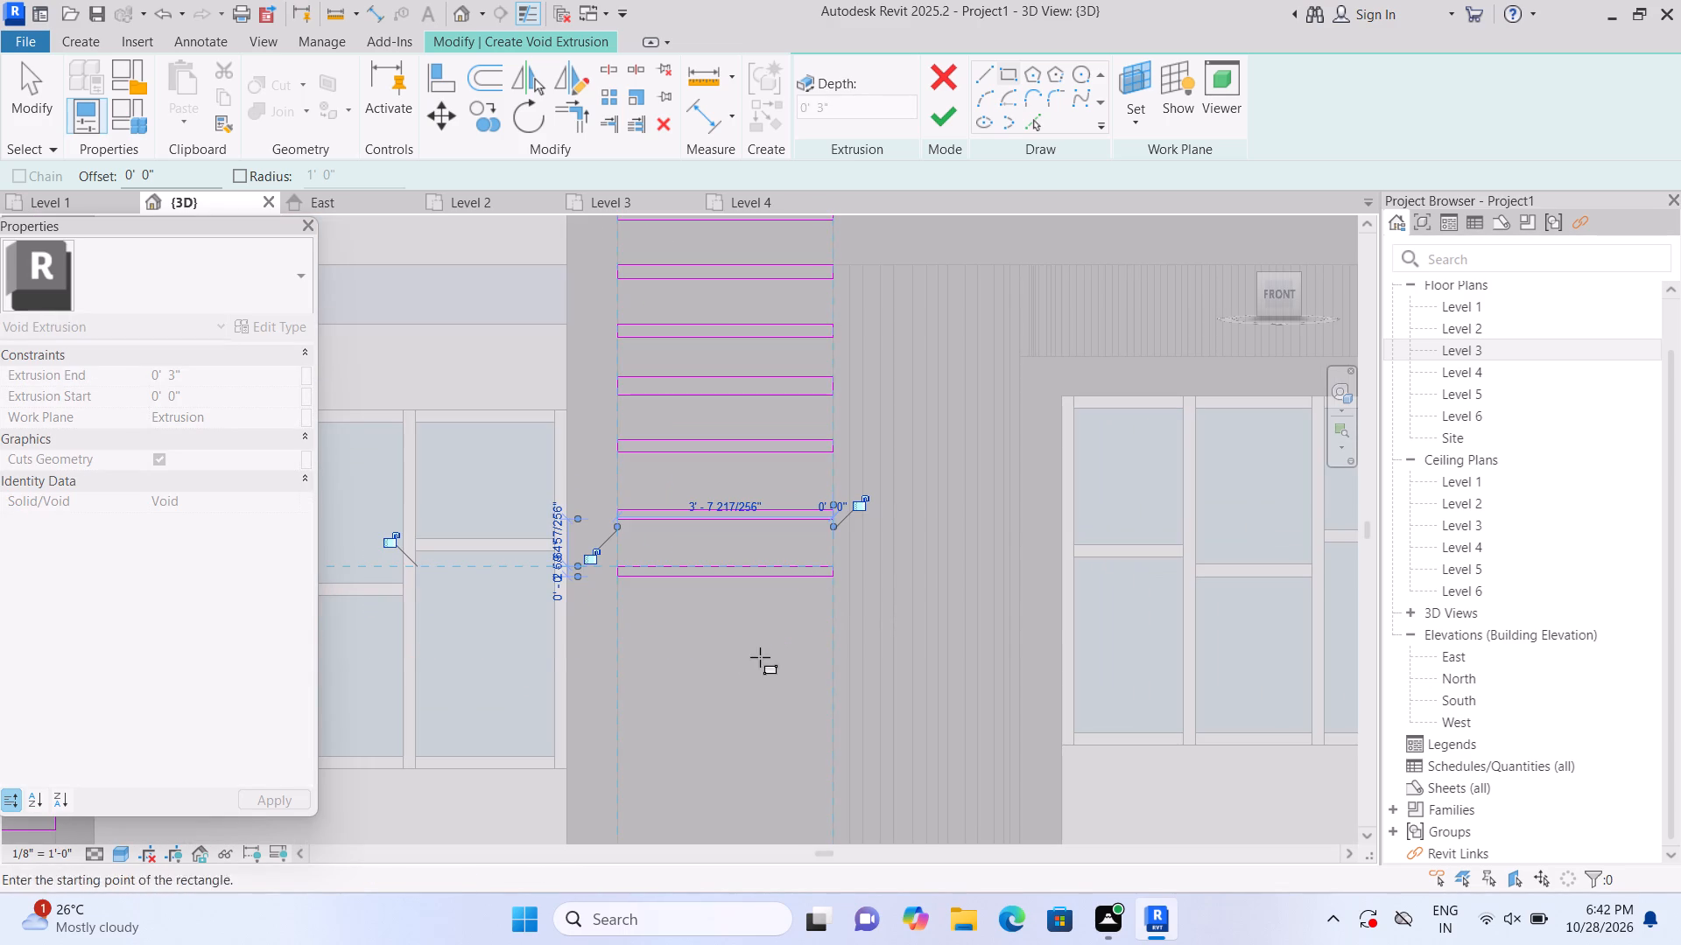
Sketch the fifteenth and sixteenth void rectangles, about 3'-8" long, across the right-hand strip, spaced below the fourteenth groove.
{"action": "left_click", "coordinate": [619, 615]}
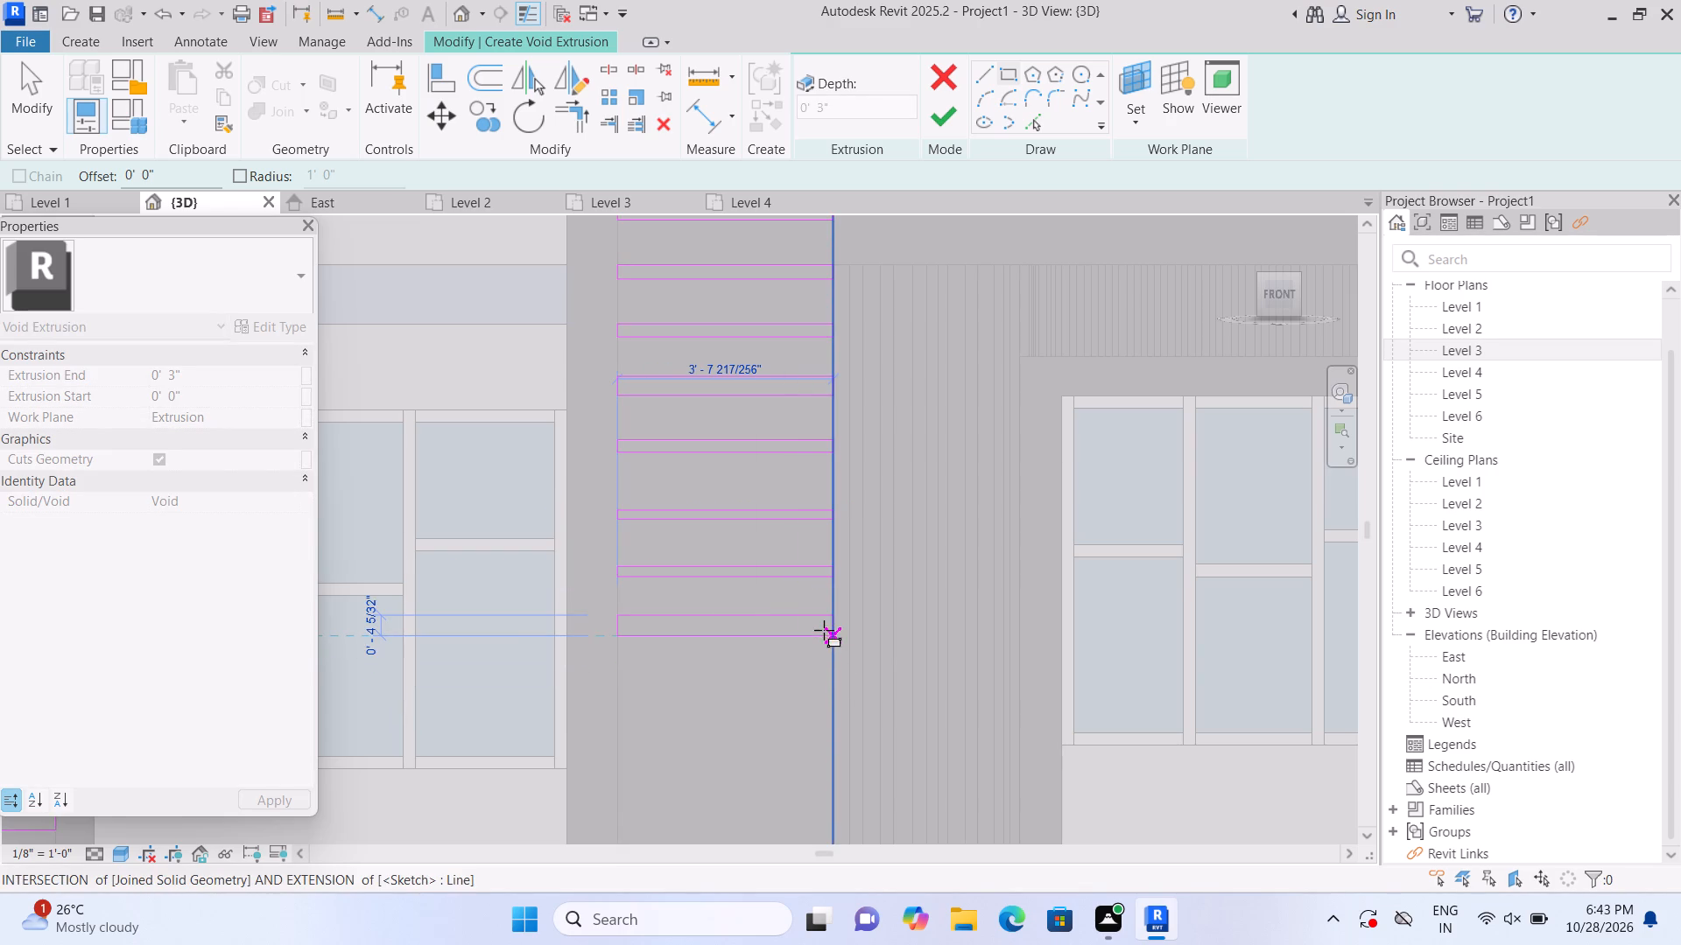
{"action": "left_click", "coordinate": [824, 624]}
{"action": "key", "text": "Escape"}
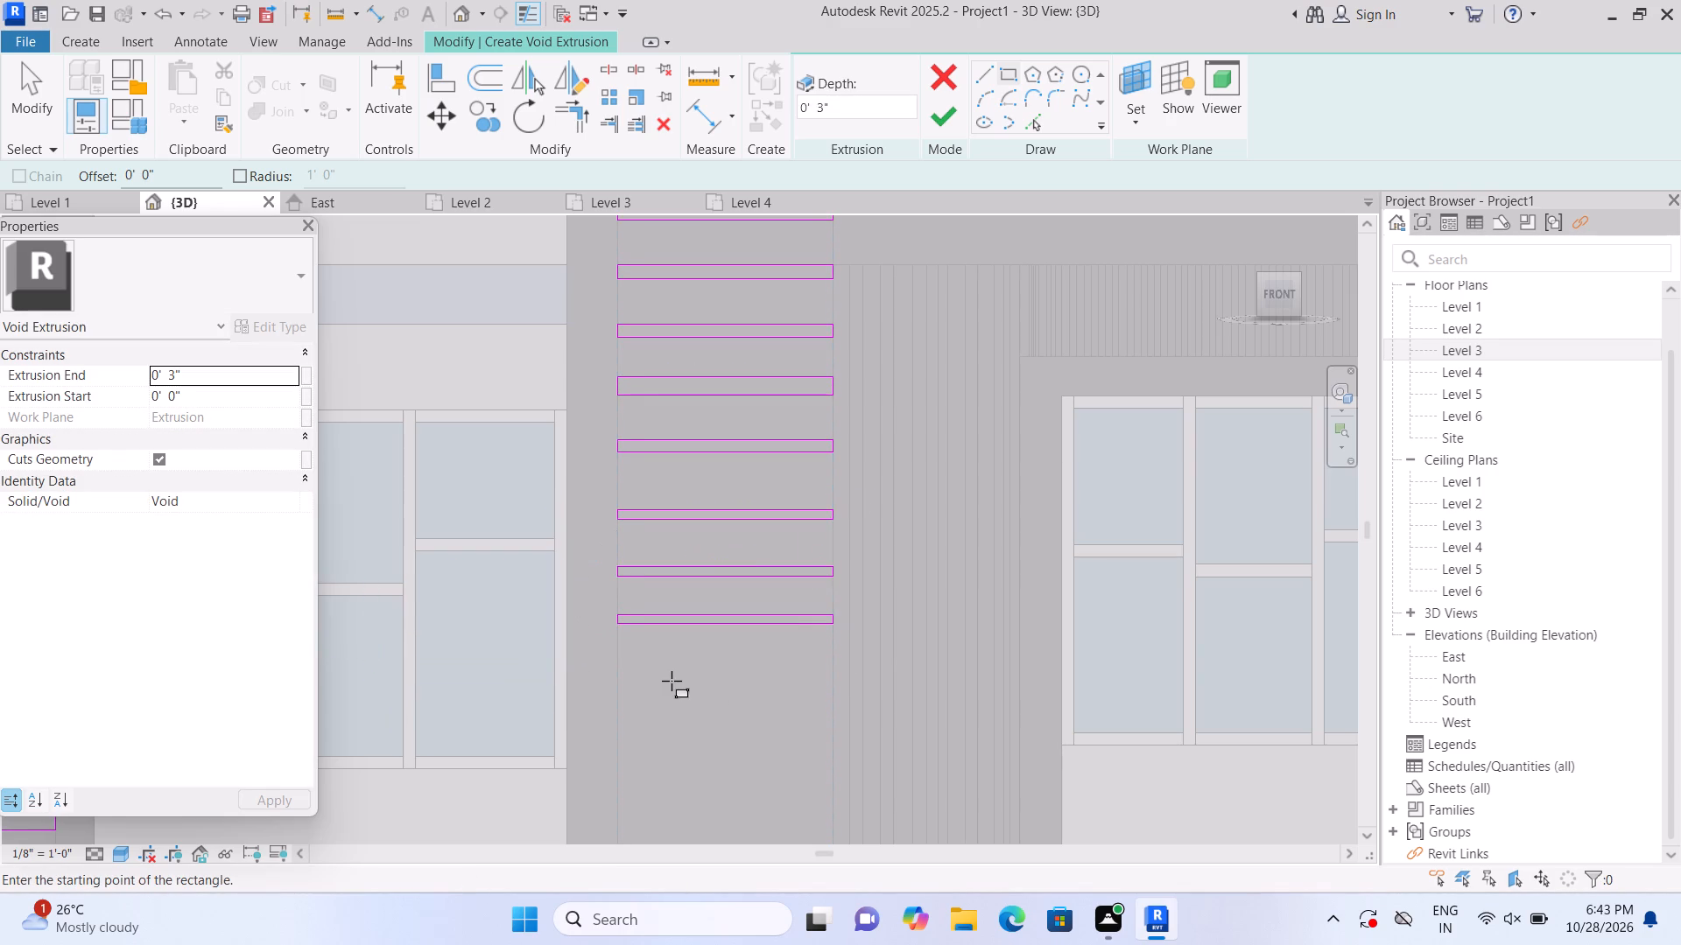
{"action": "left_click", "coordinate": [620, 666]}
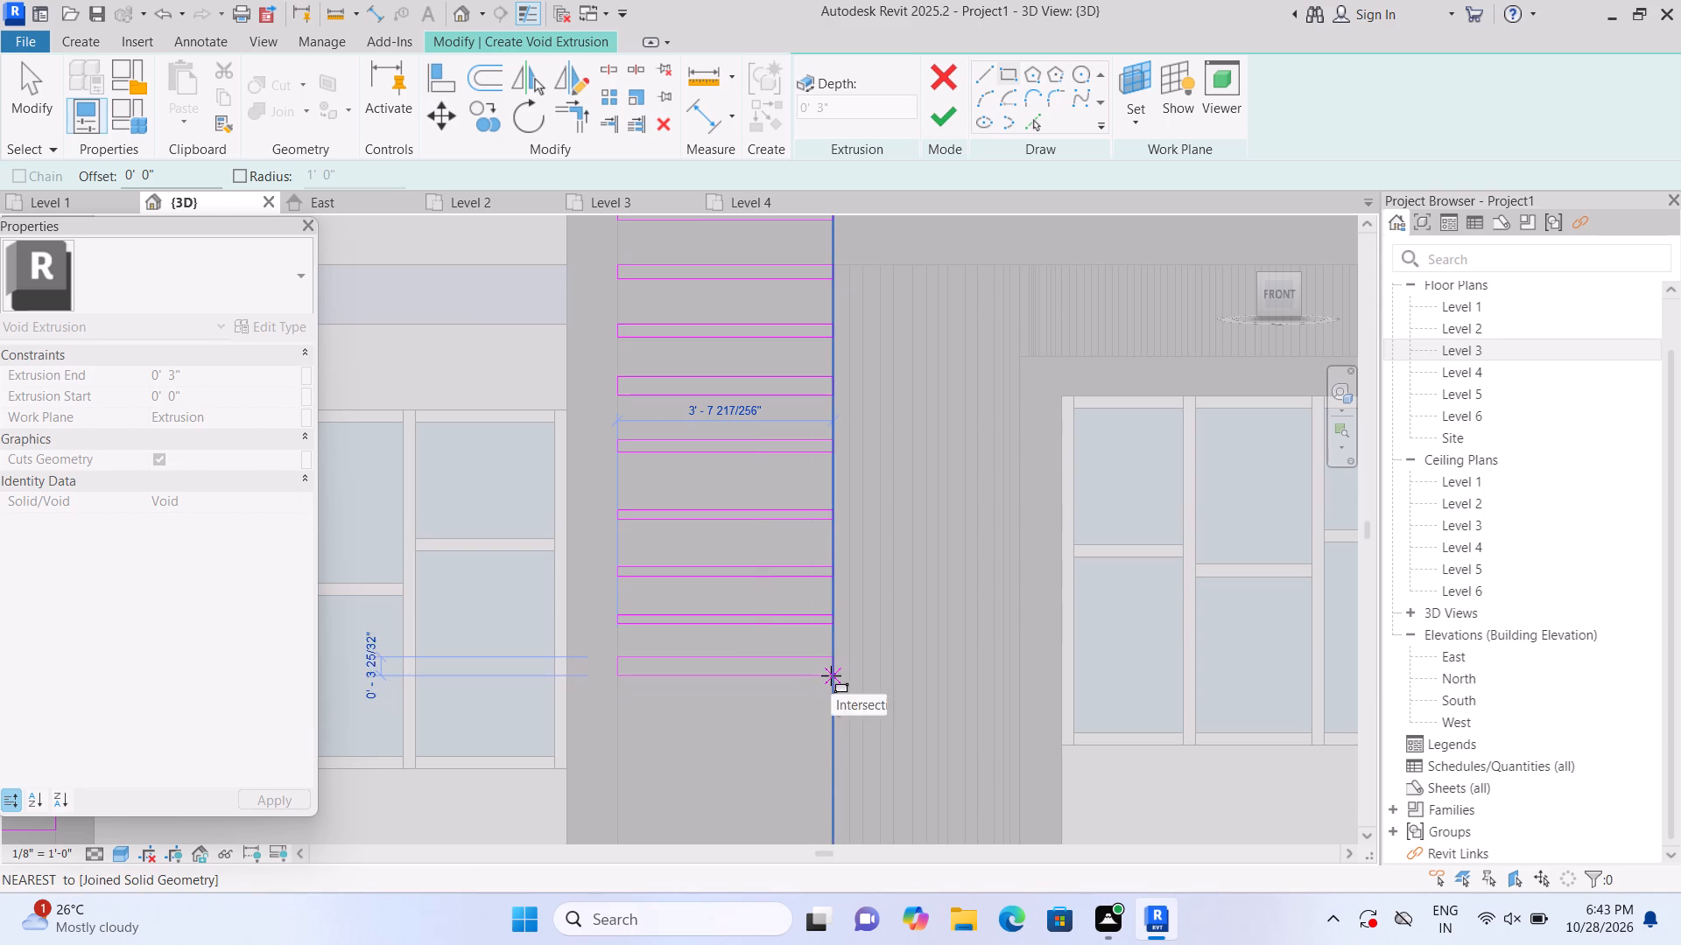
{"action": "left_click", "coordinate": [828, 668]}
Sketch the seventeenth and eighteenth void rectangles, about 3'-8" long, across the right-hand strip, down to the lower central window's sill.
{"action": "middle_click_drag", "start_coordinate": [751, 754], "coordinate": [759, 654]}
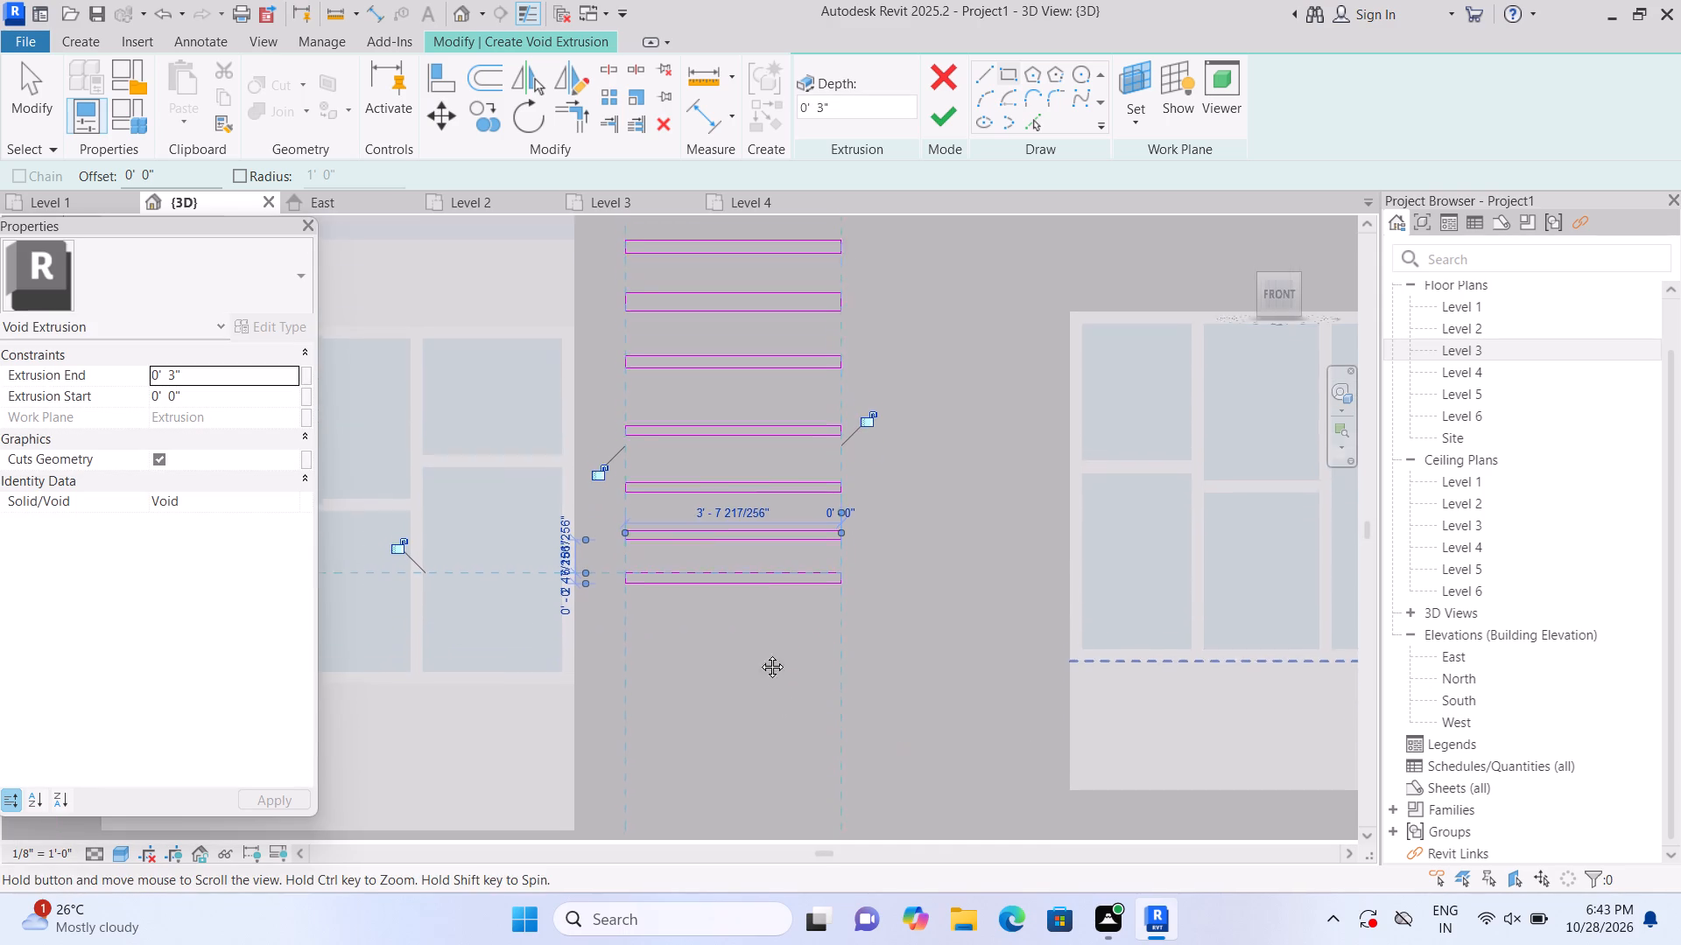
{"action": "middle_click_drag", "start_coordinate": [759, 654], "coordinate": [756, 614]}
{"action": "left_click", "coordinate": [627, 557]}
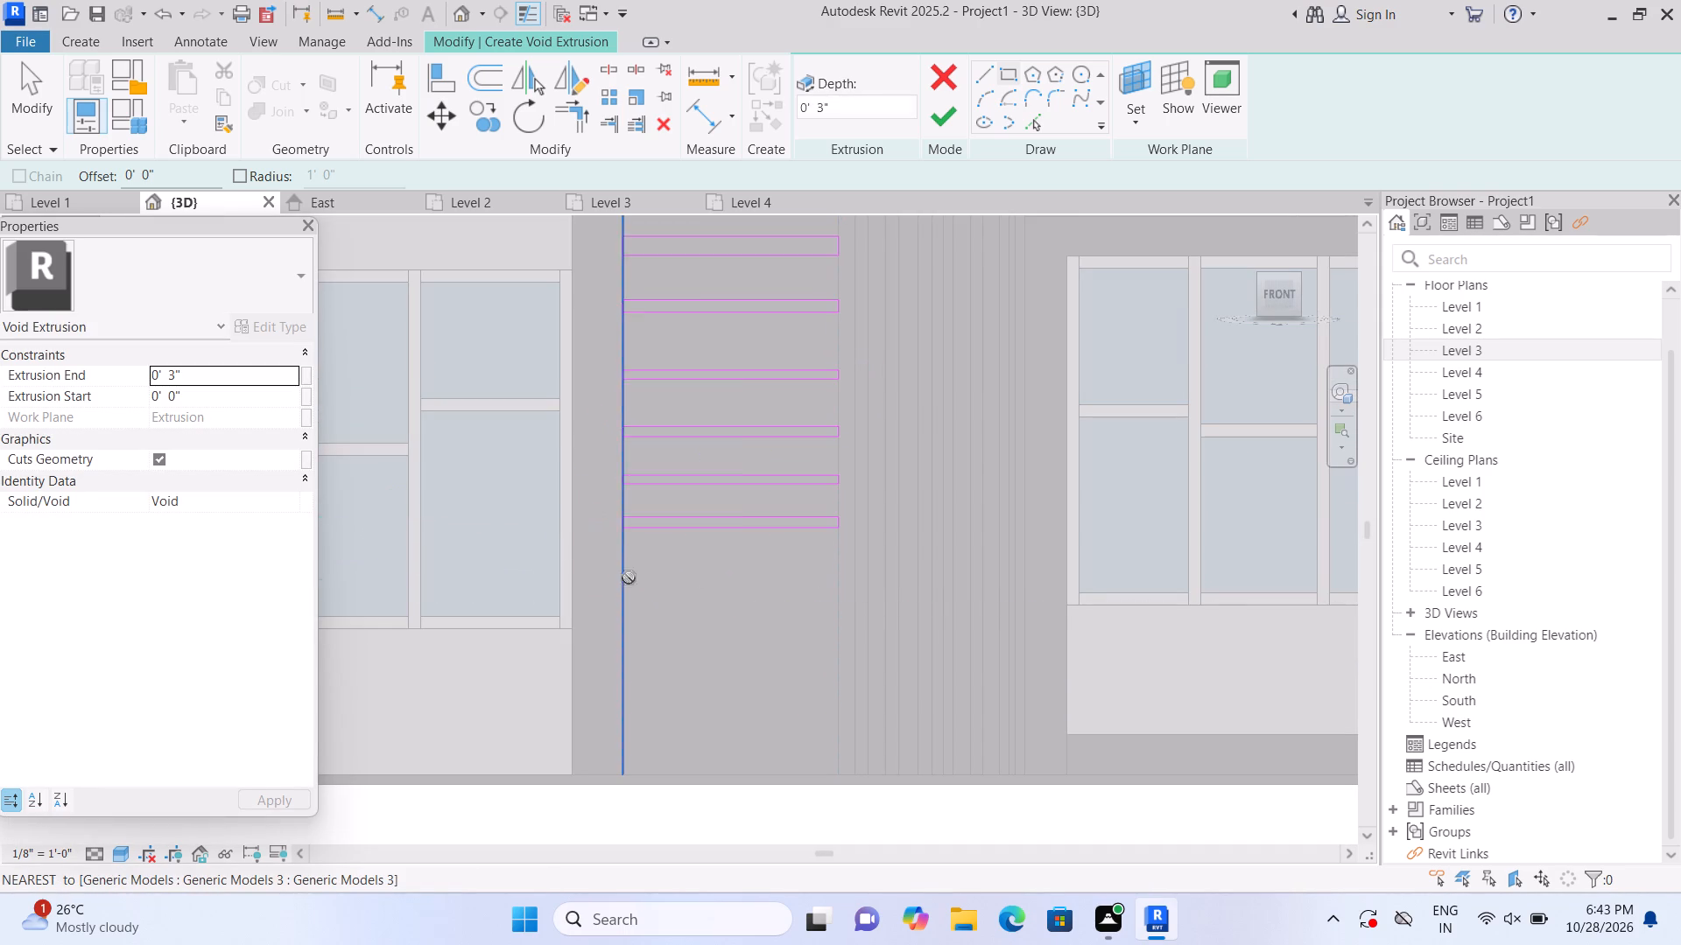
{"action": "left_click", "coordinate": [833, 566]}
{"action": "key", "text": "Escape"}
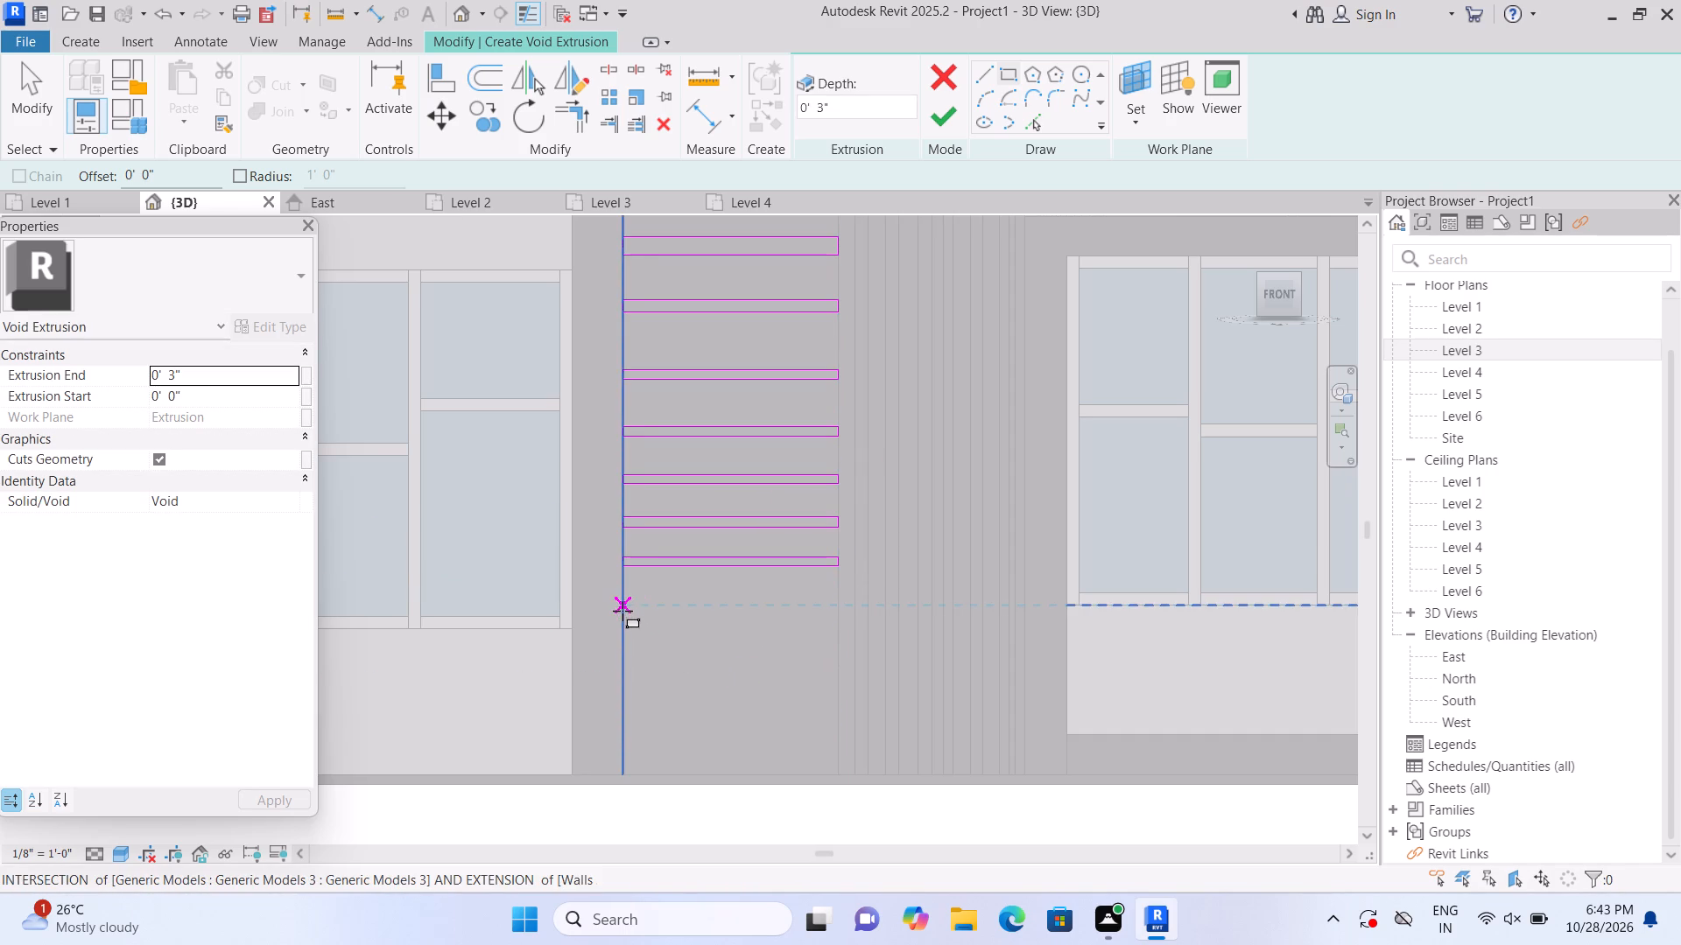
{"action": "left_click", "coordinate": [622, 611]}
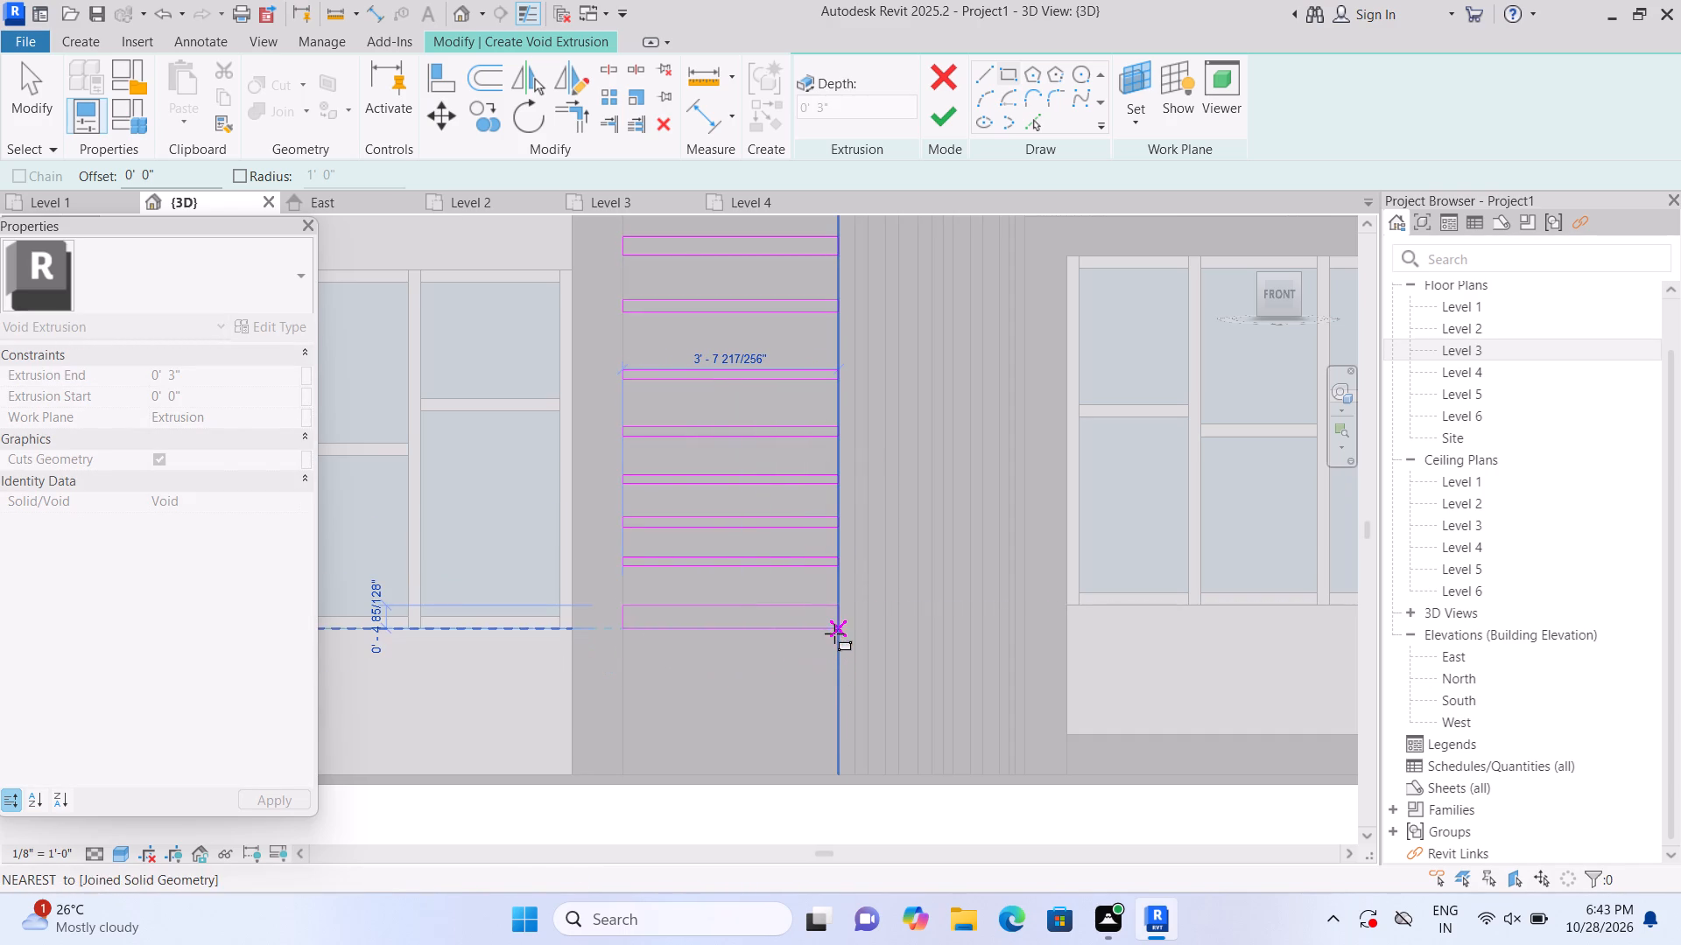
{"action": "left_click", "coordinate": [831, 617]}
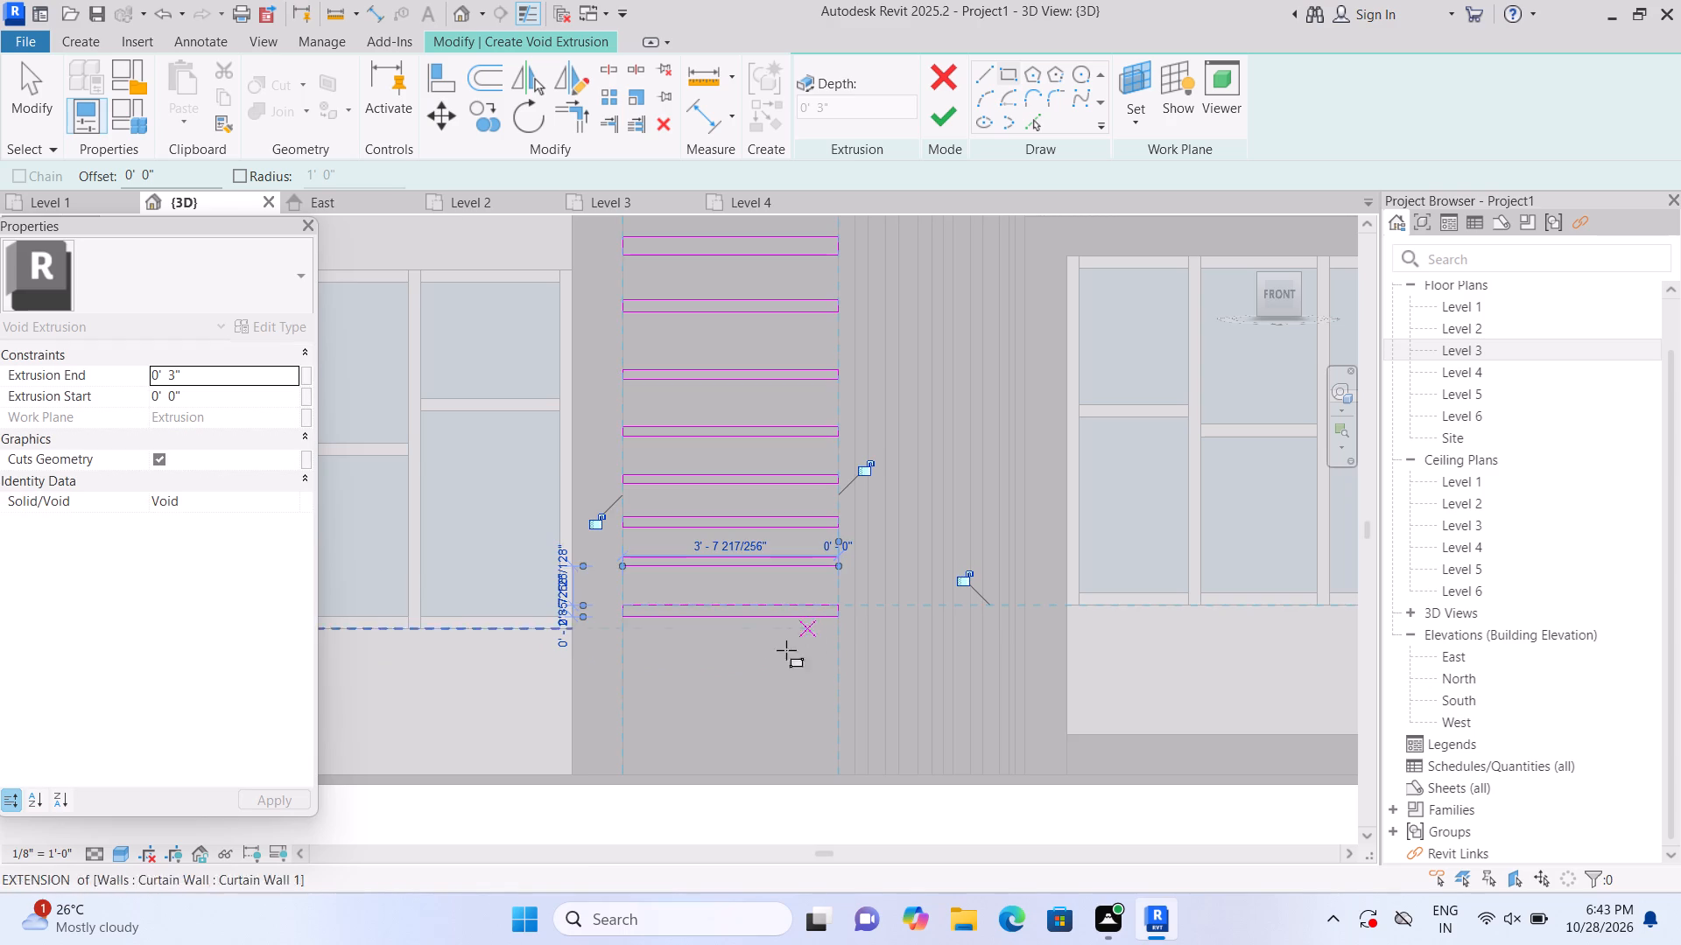
{"action": "key", "text": "Escape"}
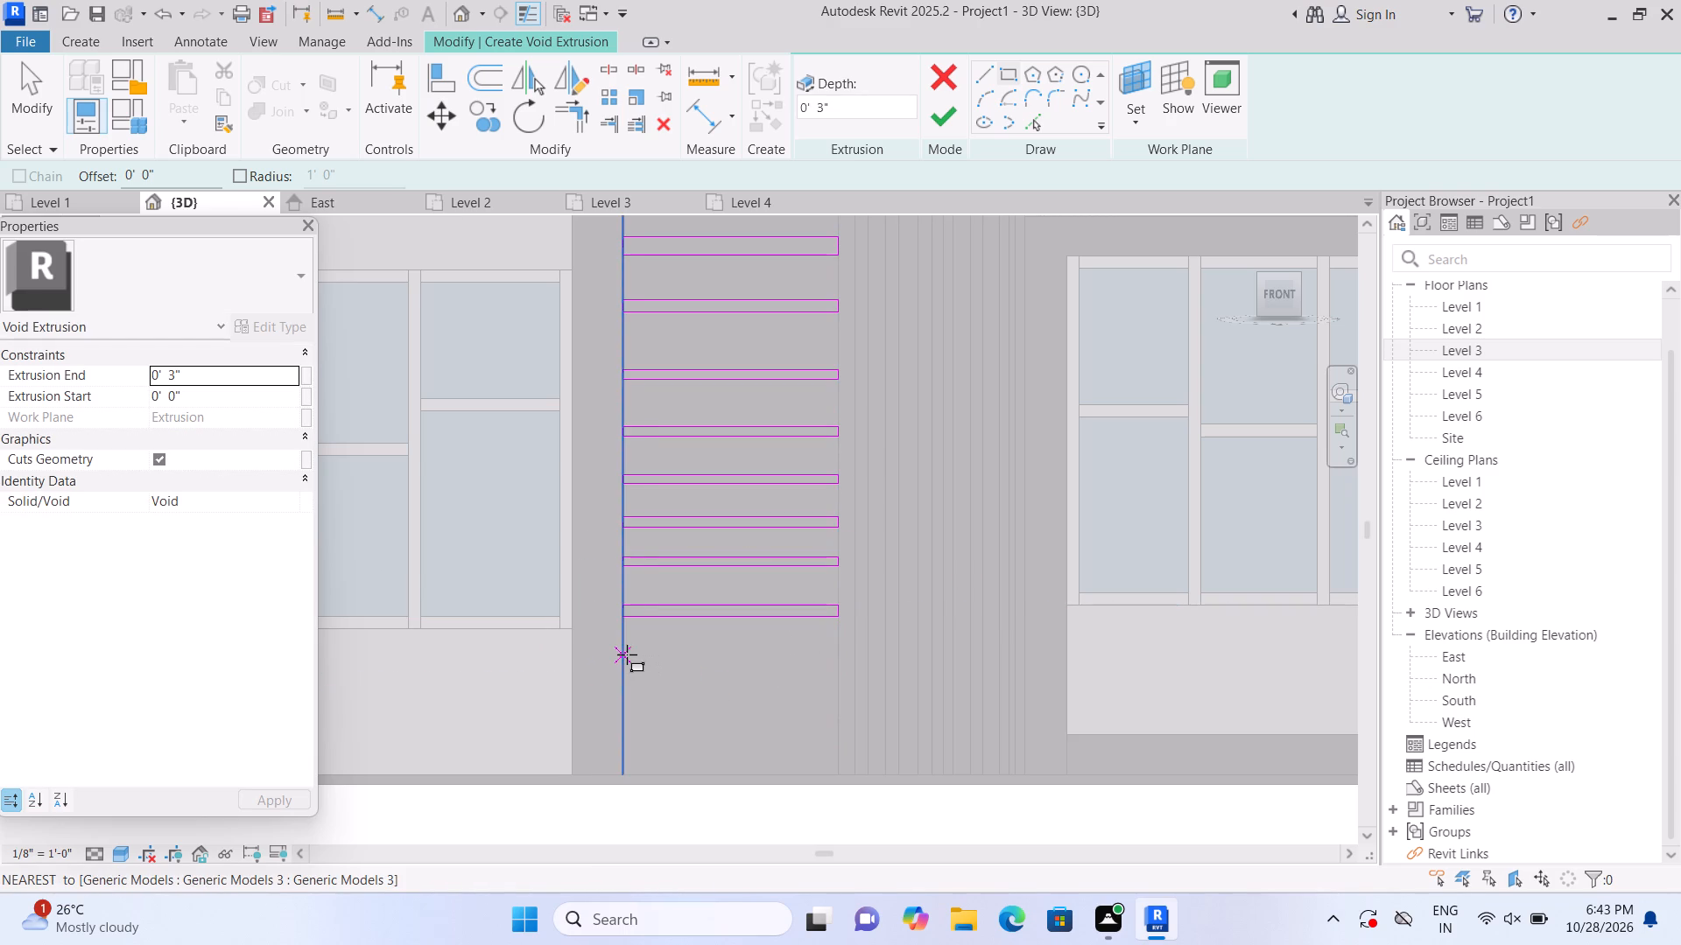
Sketch the last two void rectangles, about 3'-8" long, across the right-hand strip between the lower window's sill and the wall base.
{"action": "left_click", "coordinate": [627, 654]}
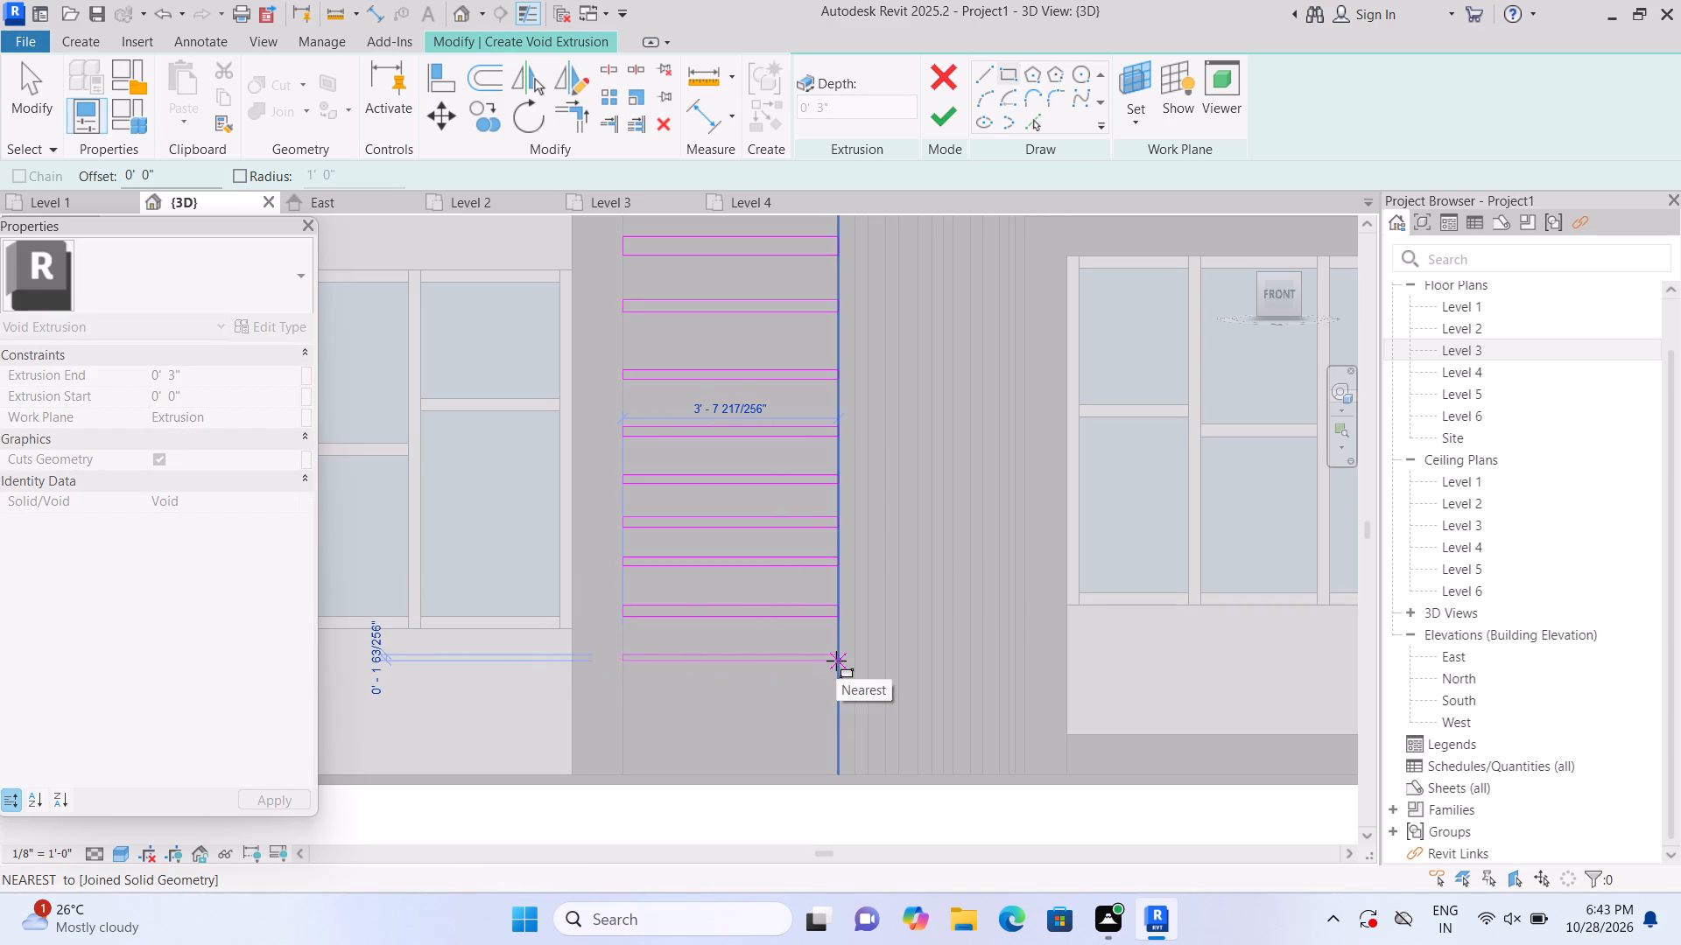
{"action": "left_click", "coordinate": [833, 662]}
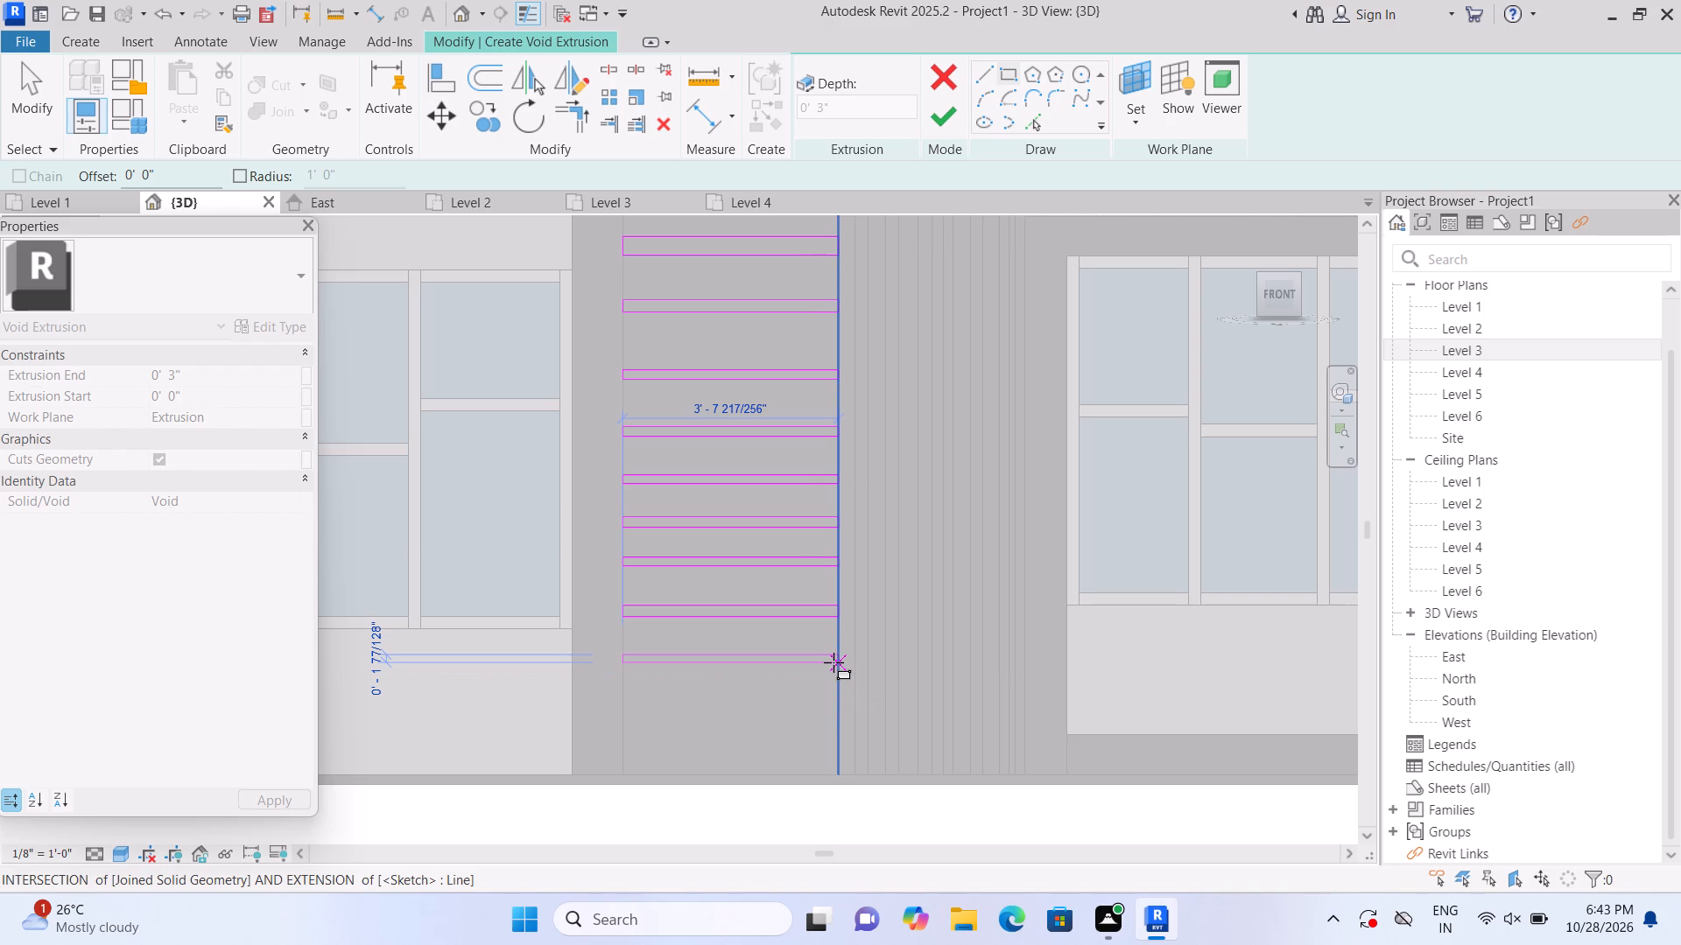
{"action": "key", "text": "Escape"}
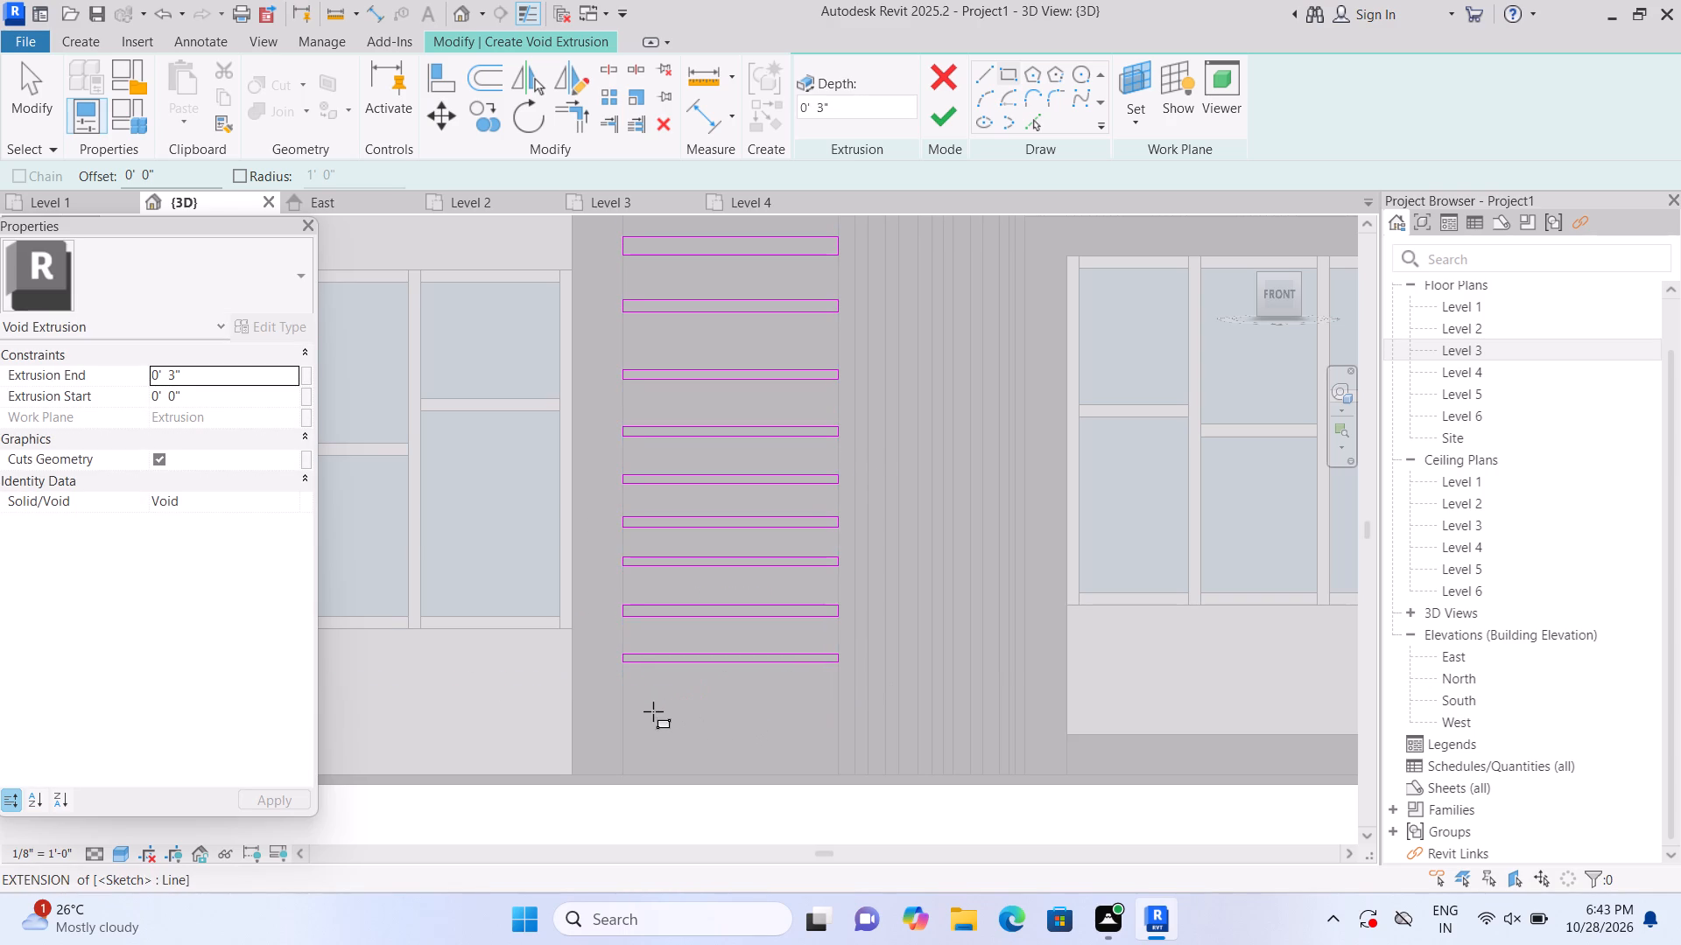
{"action": "left_click", "coordinate": [621, 714]}
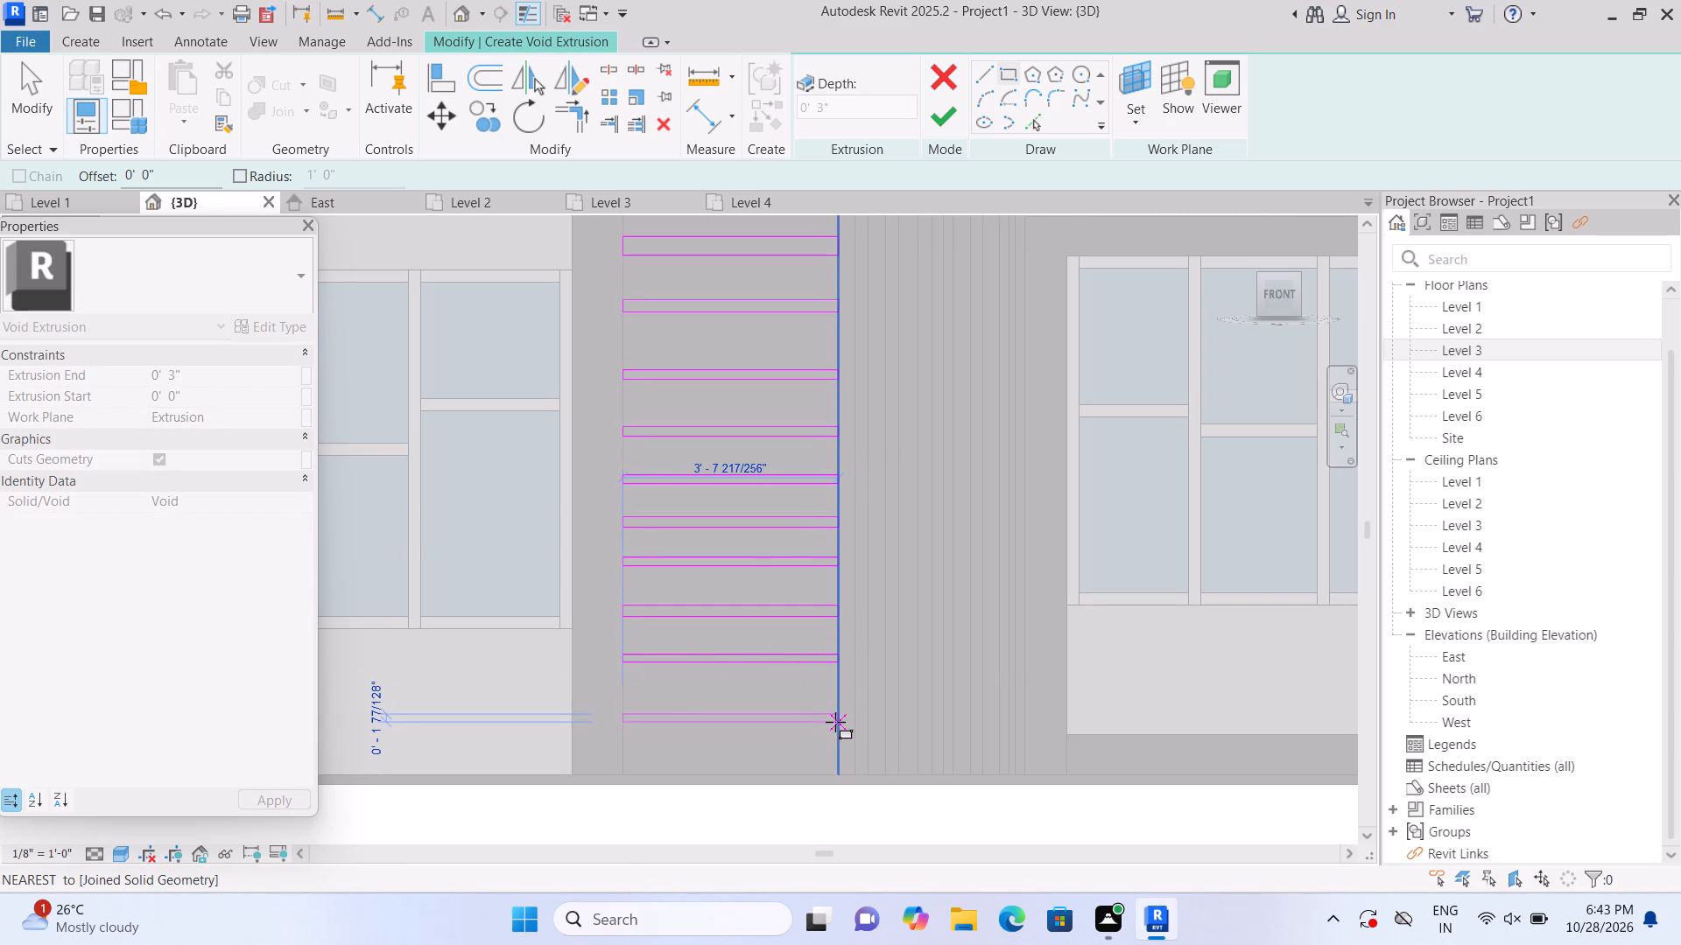
{"action": "left_click", "coordinate": [835, 722]}
Set the void's Extrusion End to 1" and finish the void extrusion sketch so the grooves are cut.
{"action": "scroll", "coordinate": [840, 731], "scroll_direction": "down", "scroll_amount": 10}
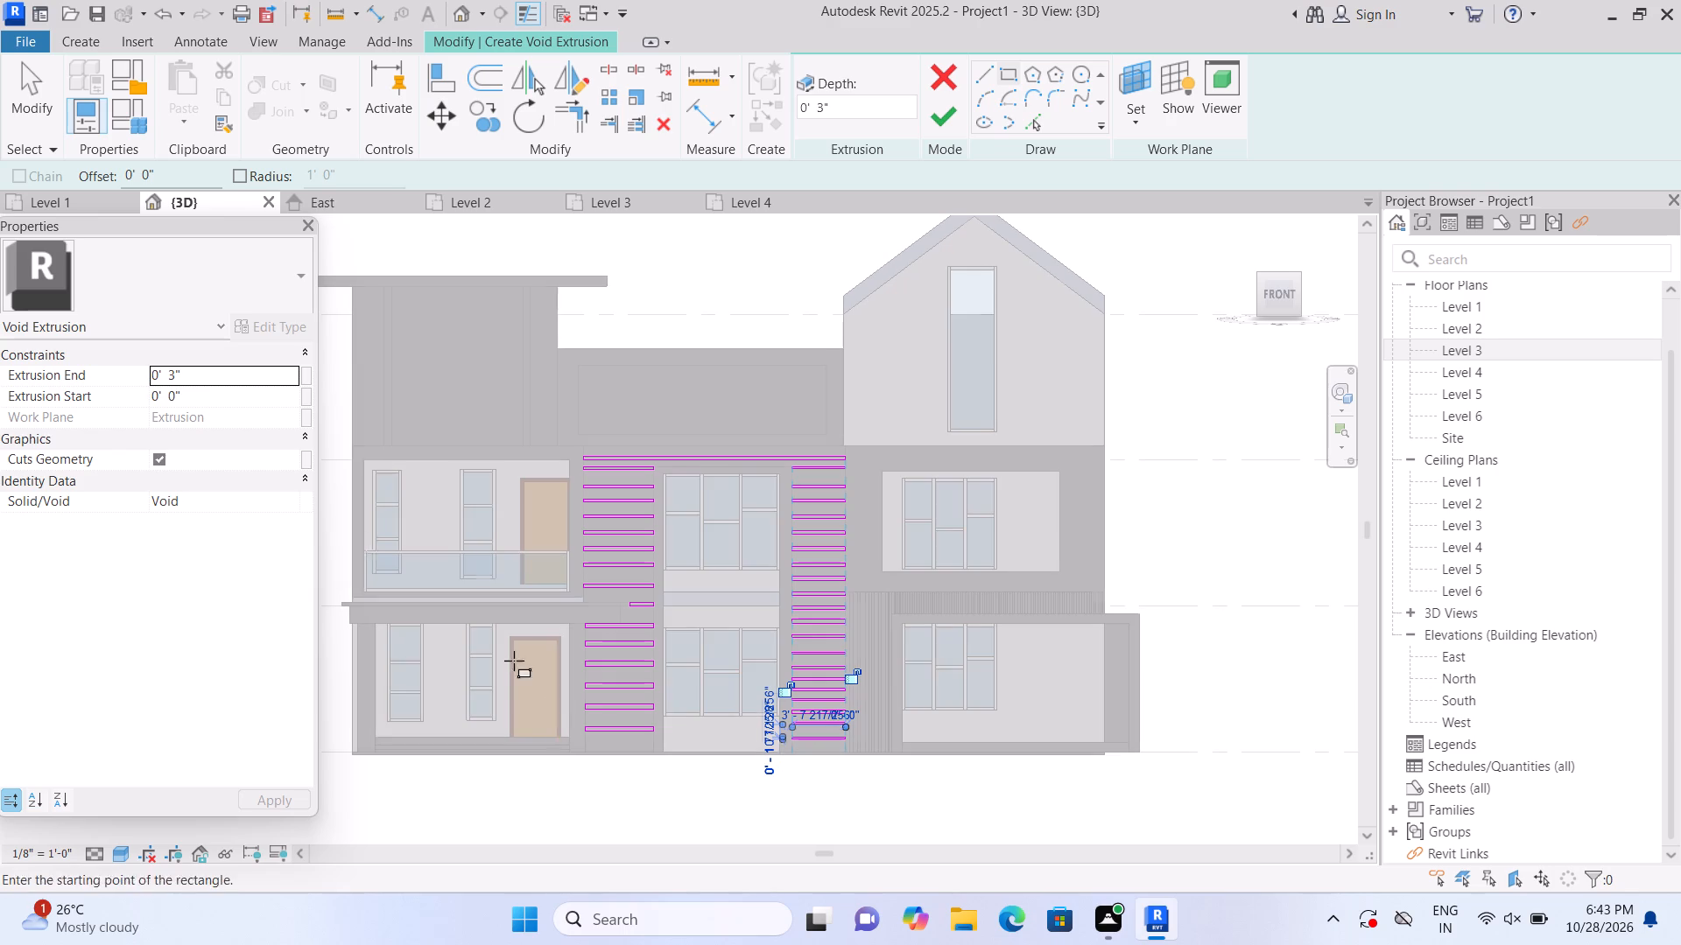
{"action": "left_click", "coordinate": [261, 377]}
{"action": "key", "text": "BackSpace"}
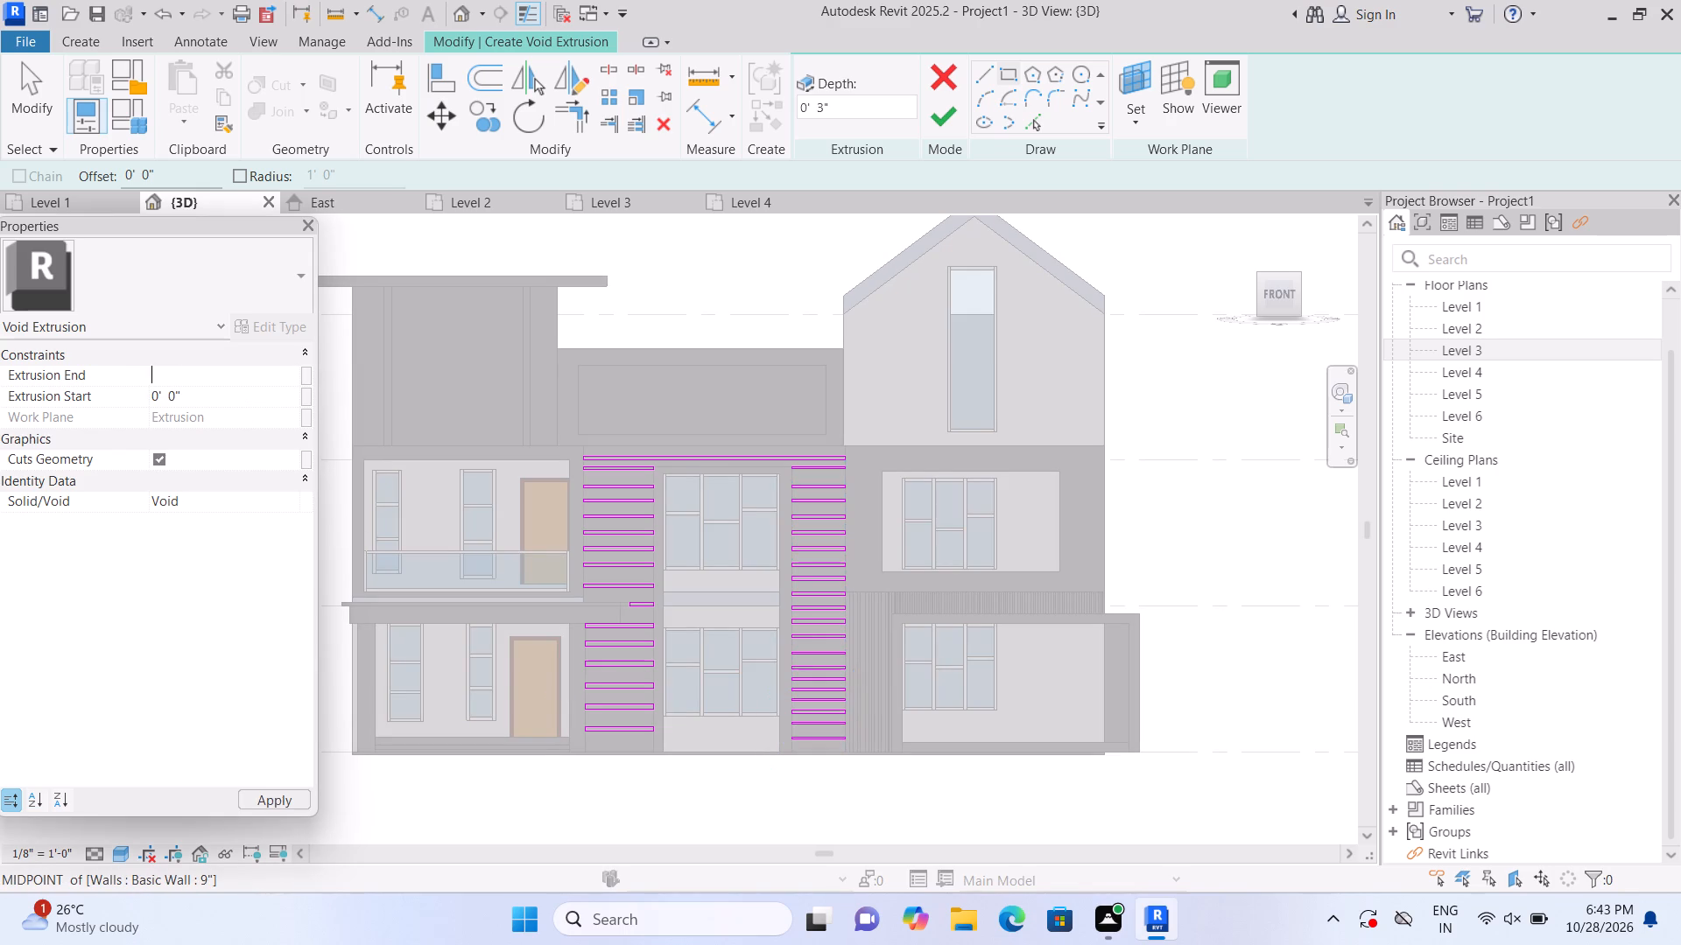
{"action": "key", "text": "1"}
{"action": "key", "text": "shift+quotedbl"}
{"action": "key", "text": "Return"}
{"action": "left_click", "coordinate": [946, 124]}
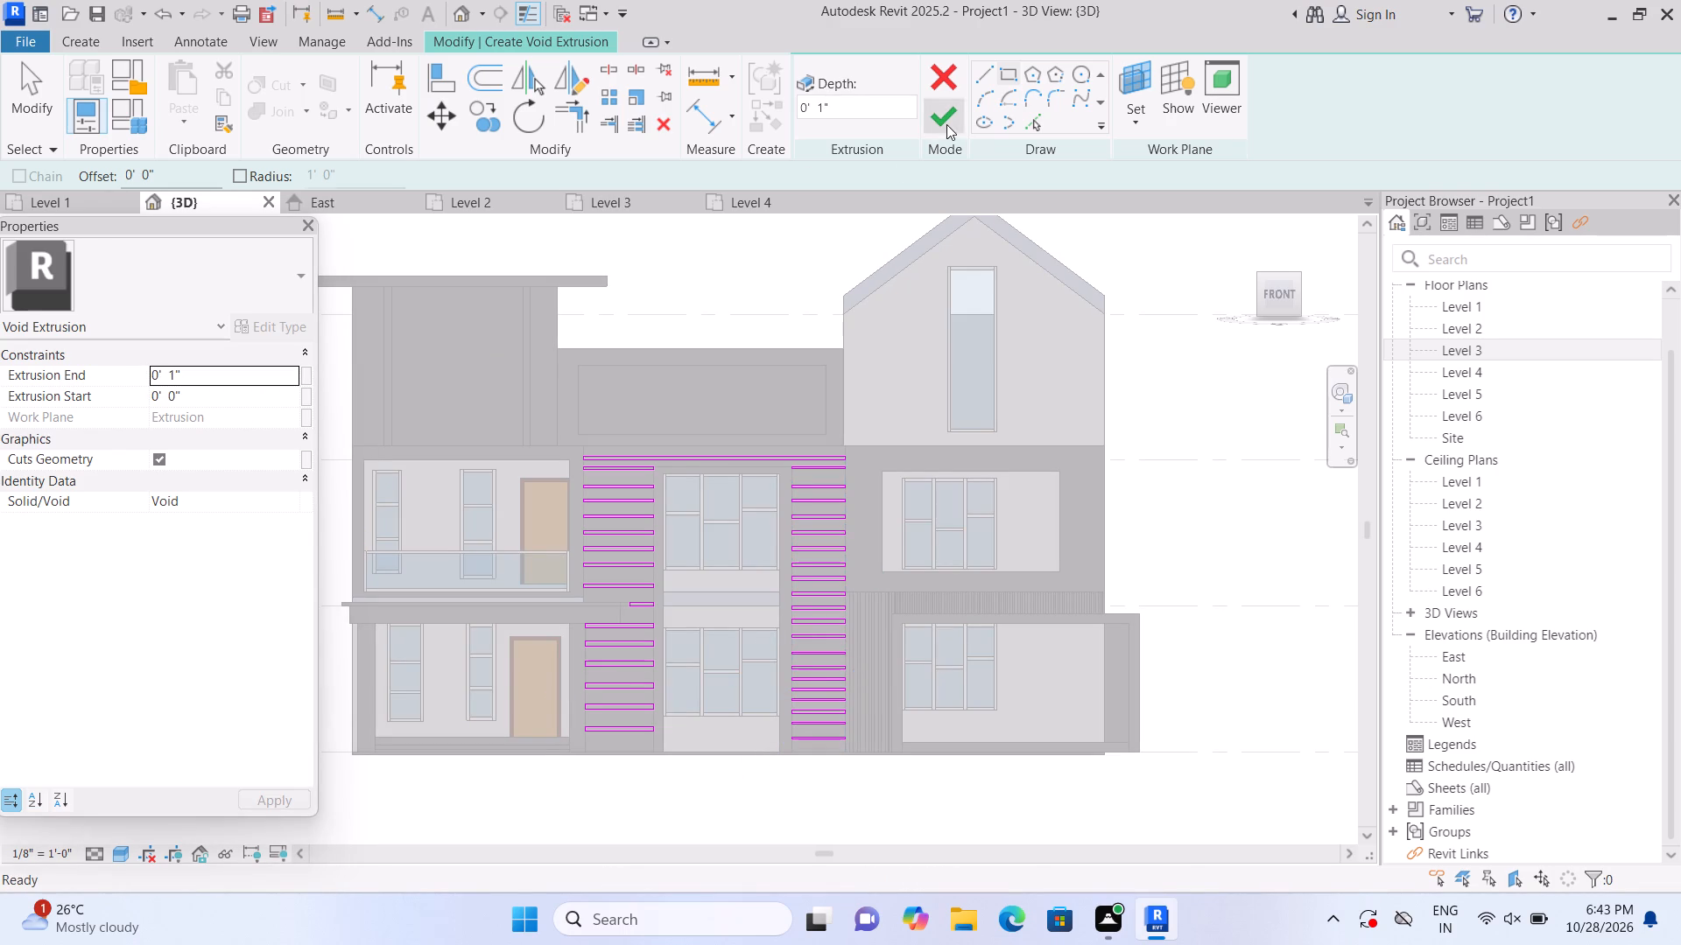
{"action": "left_click", "coordinate": [1227, 515]}
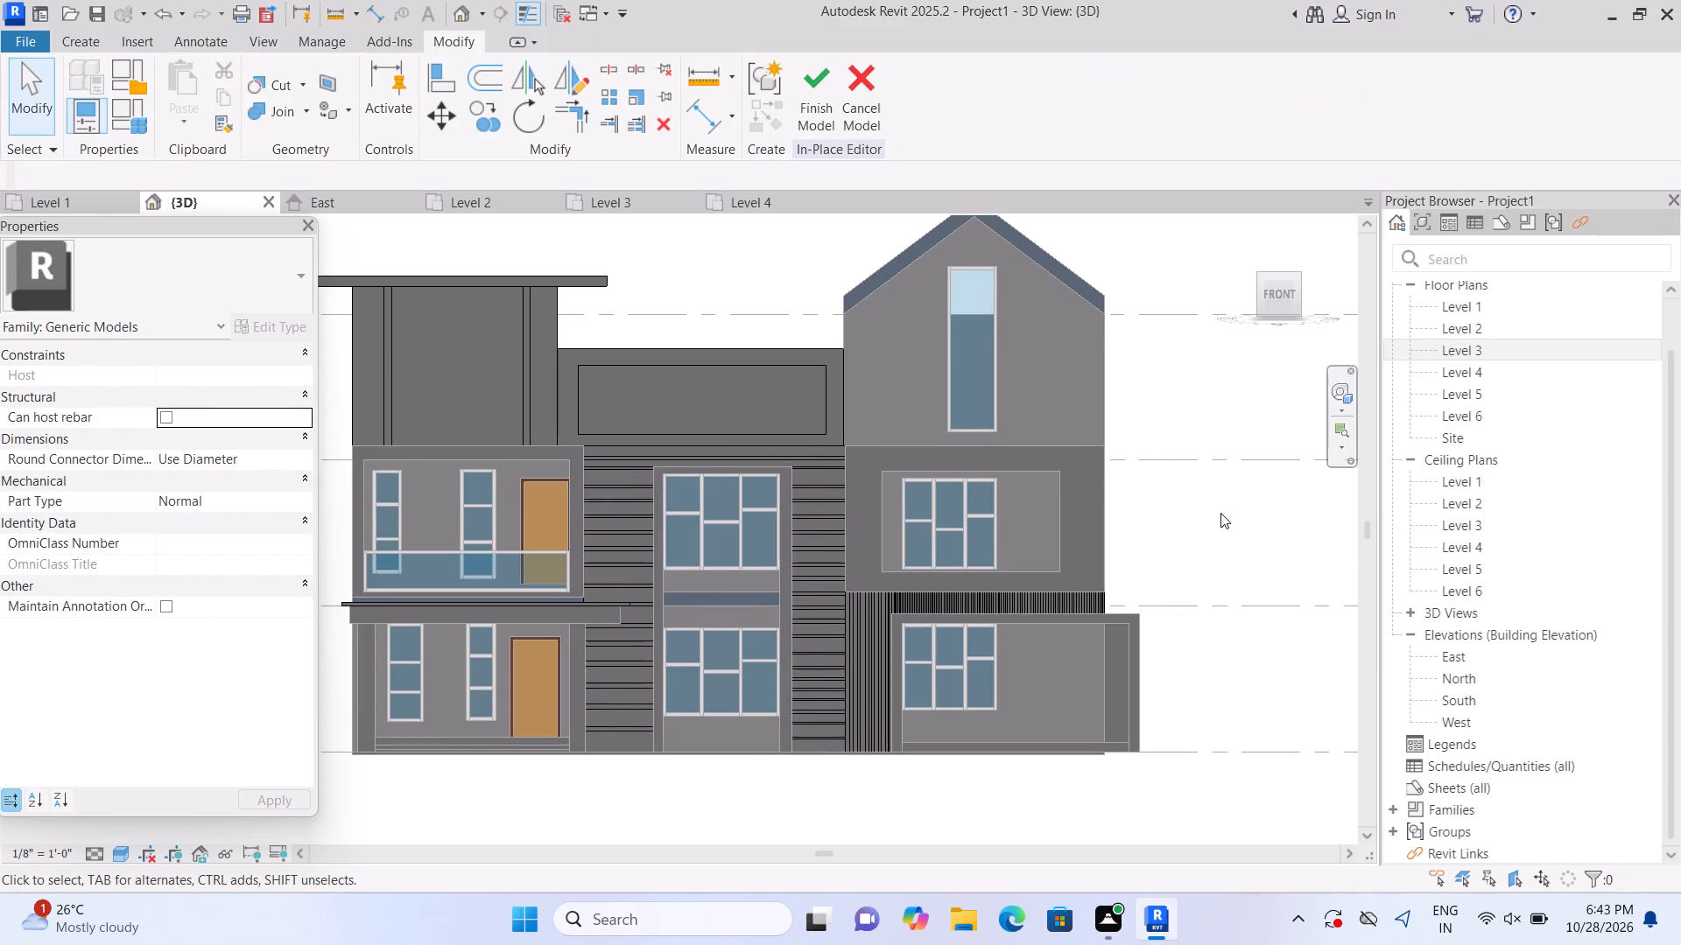
Examine the grooved strips on the front facade from the home isometric view and the front view.
{"action": "scroll", "coordinate": [1220, 513], "scroll_direction": "down", "scroll_amount": 1}
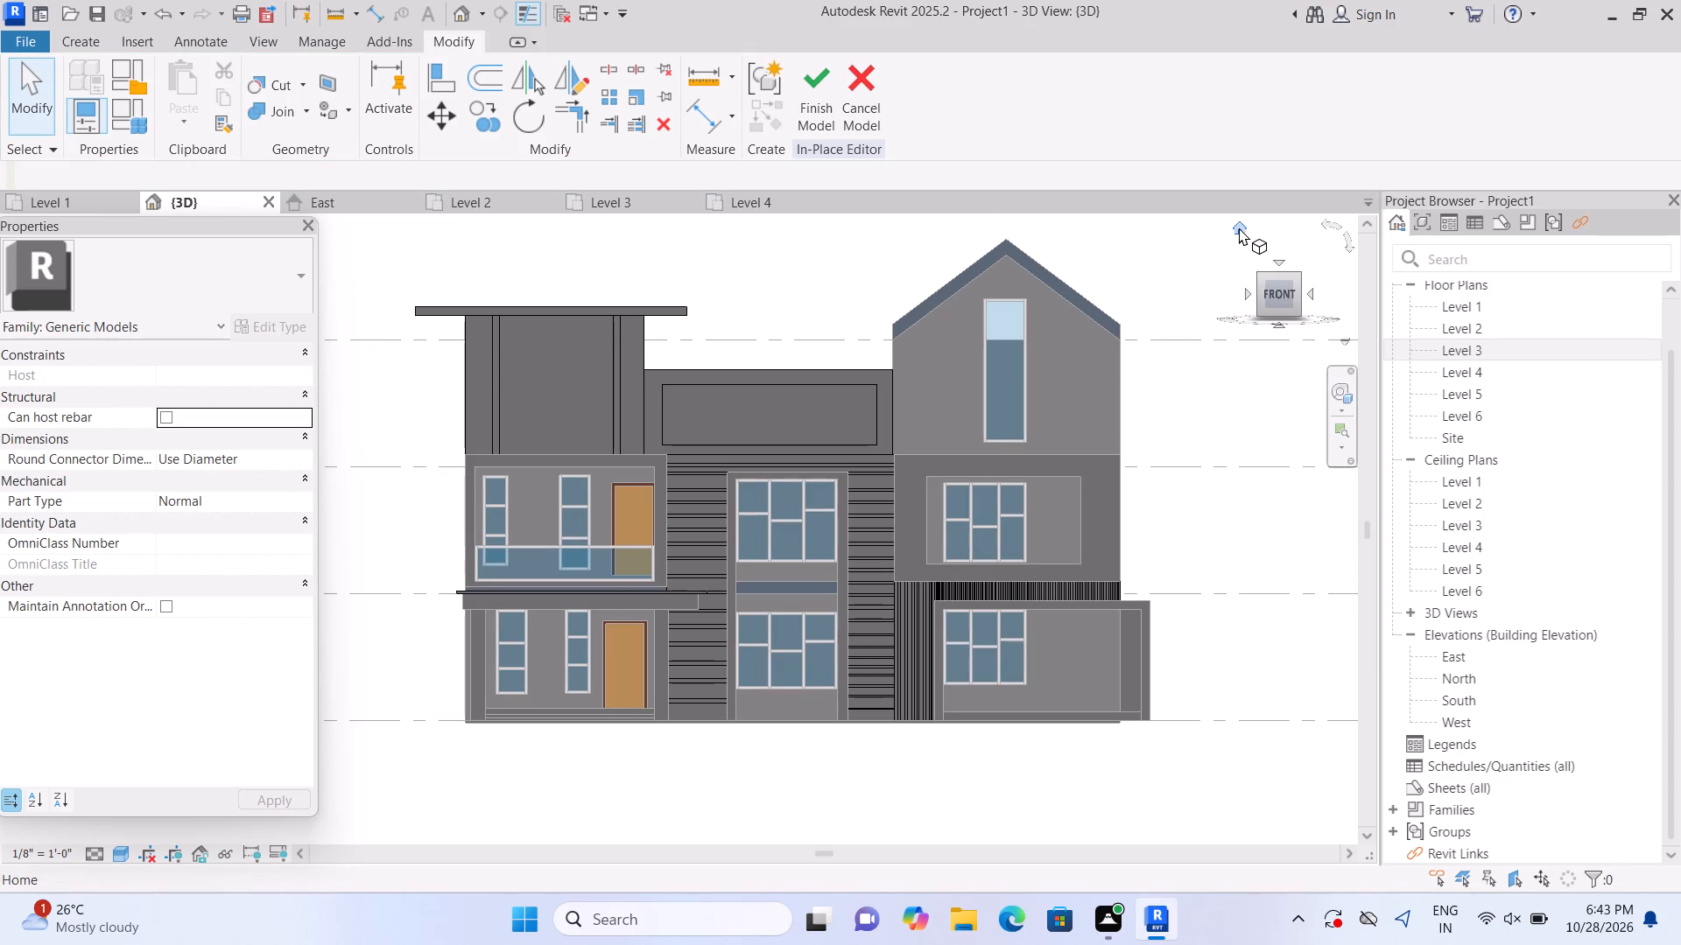
{"action": "left_click", "coordinate": [1239, 227]}
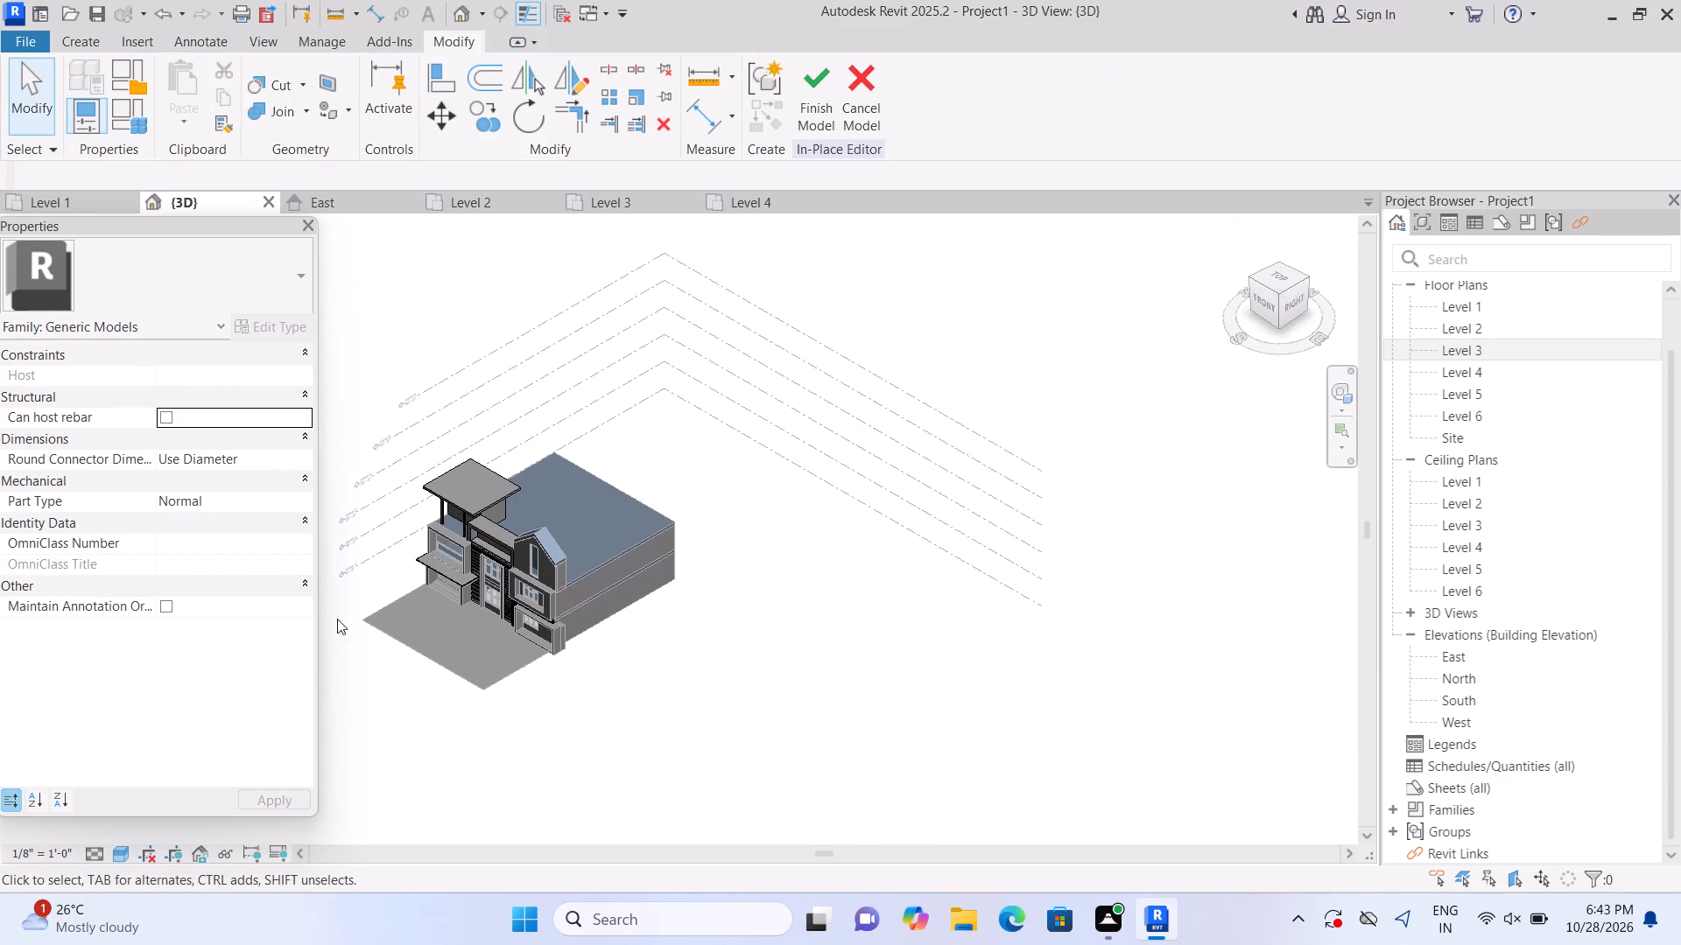
{"action": "scroll", "coordinate": [338, 546], "scroll_direction": "up", "scroll_amount": 2}
{"action": "scroll", "coordinate": [397, 613], "scroll_direction": "up", "scroll_amount": 3}
{"action": "scroll", "coordinate": [616, 736], "scroll_direction": "up", "scroll_amount": 1}
{"action": "scroll", "coordinate": [802, 713], "scroll_direction": "up", "scroll_amount": 1}
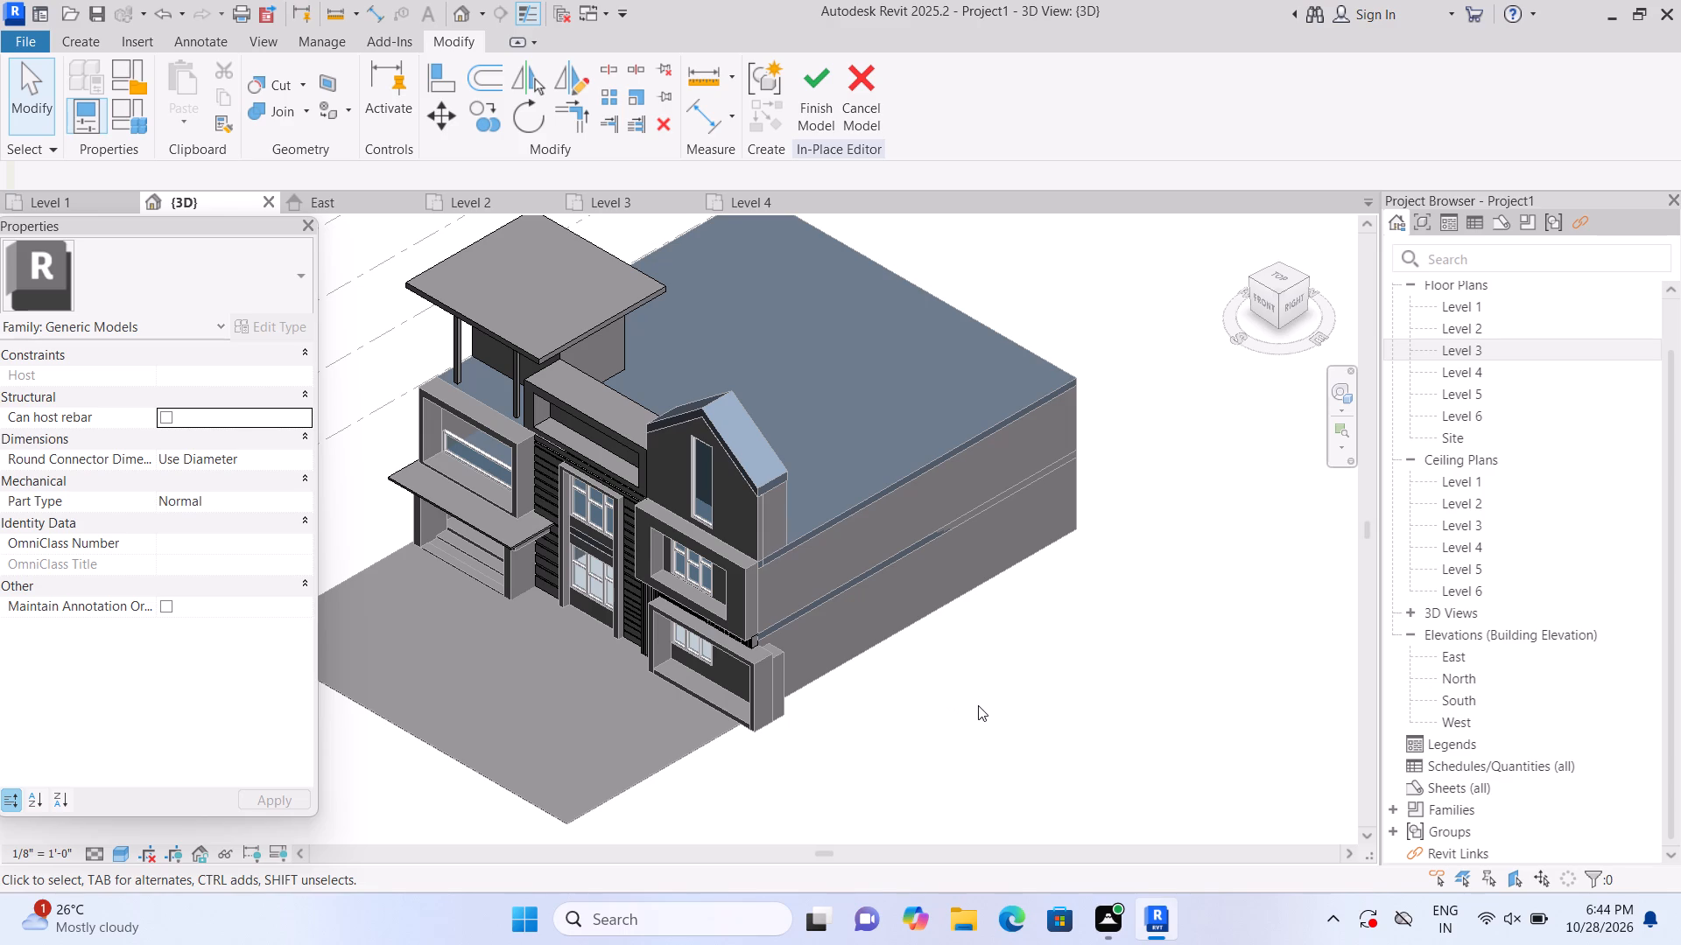
{"action": "left_click", "coordinate": [1272, 304]}
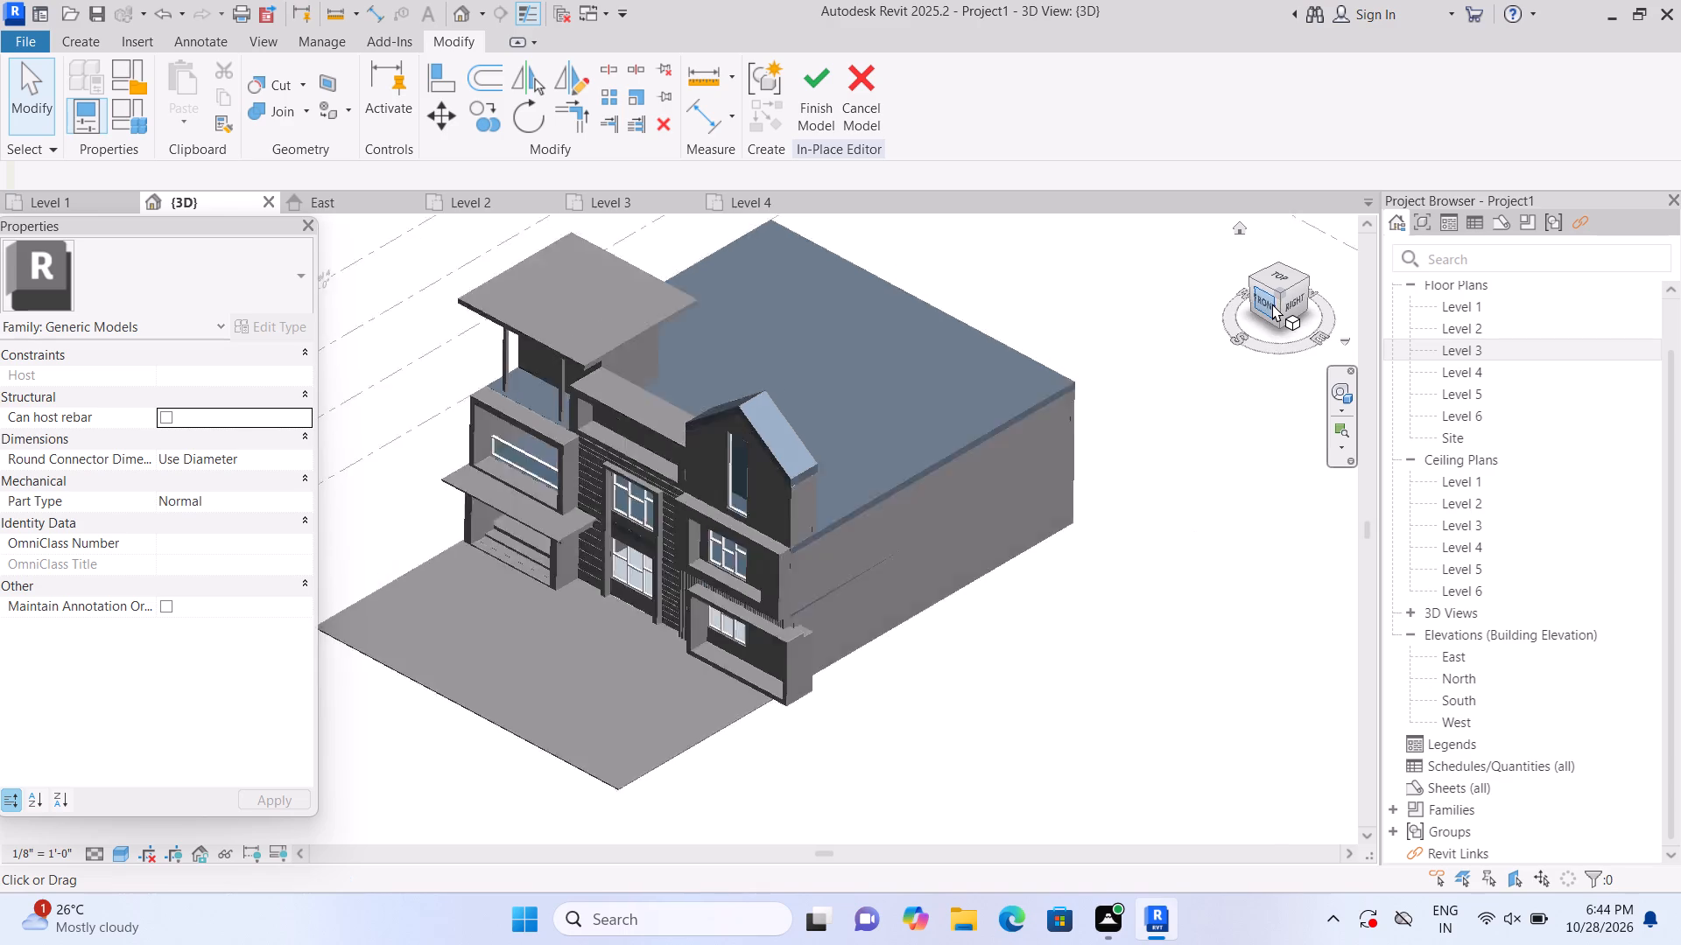
{"action": "scroll", "coordinate": [524, 540], "scroll_direction": "up", "scroll_amount": 5}
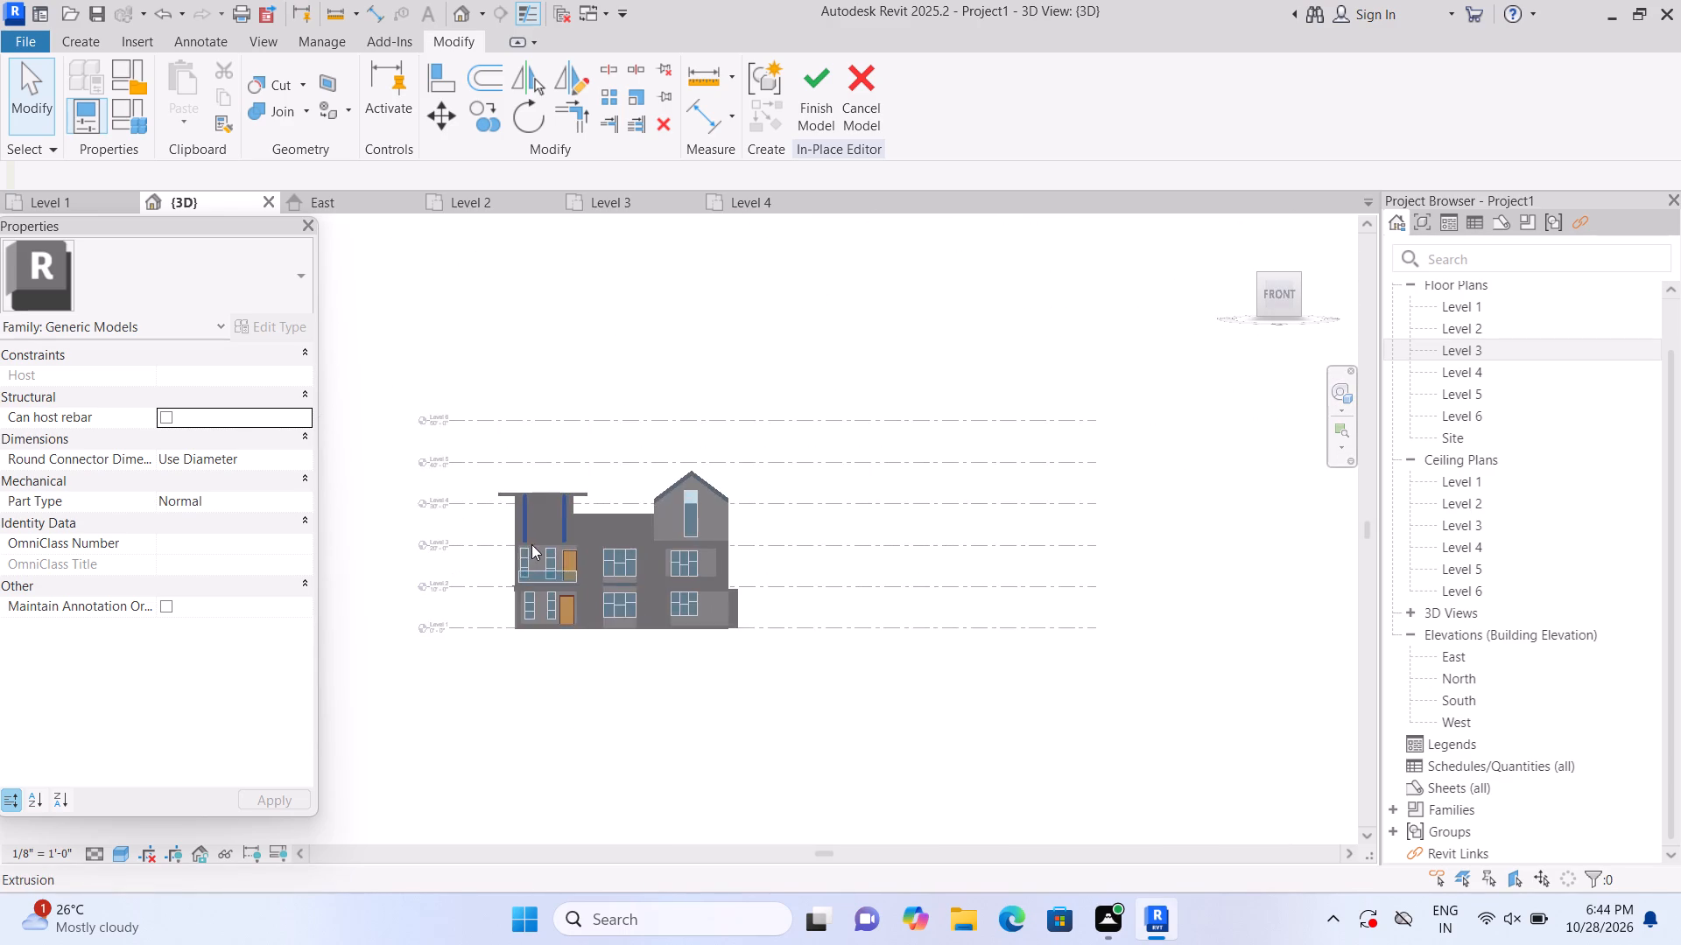
{"action": "scroll", "coordinate": [531, 544], "scroll_direction": "up", "scroll_amount": 6}
{"action": "scroll", "coordinate": [671, 479], "scroll_direction": "up", "scroll_amount": 2}
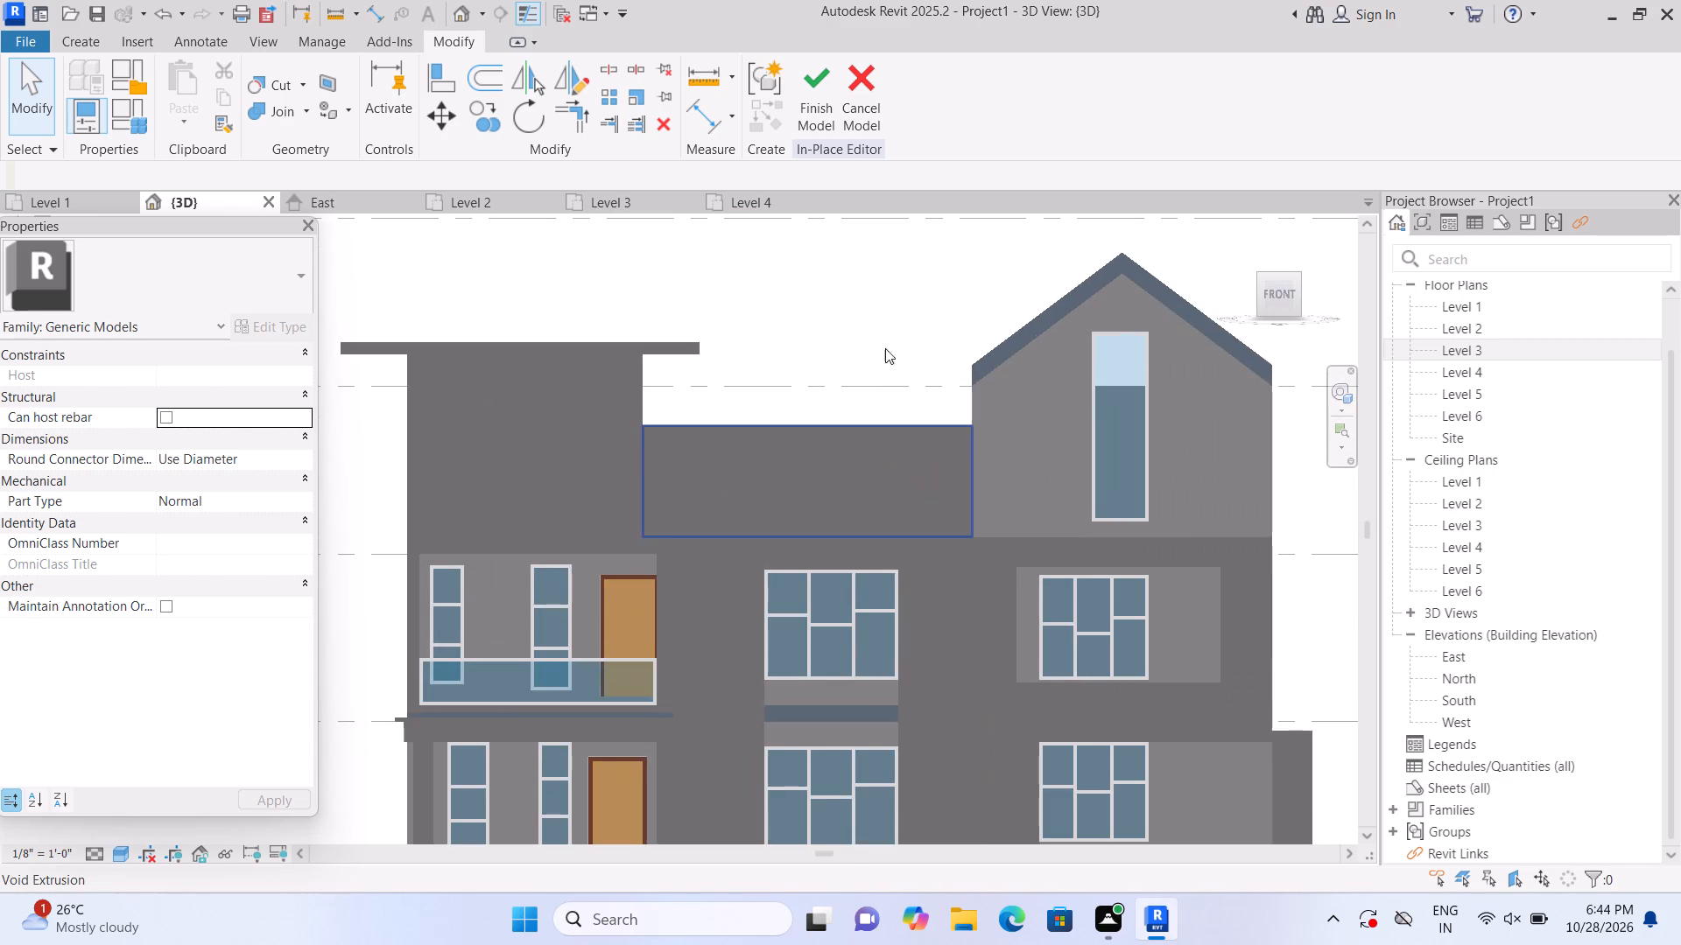
{"action": "middle_click_drag", "start_coordinate": [891, 326], "coordinate": [829, 311]}
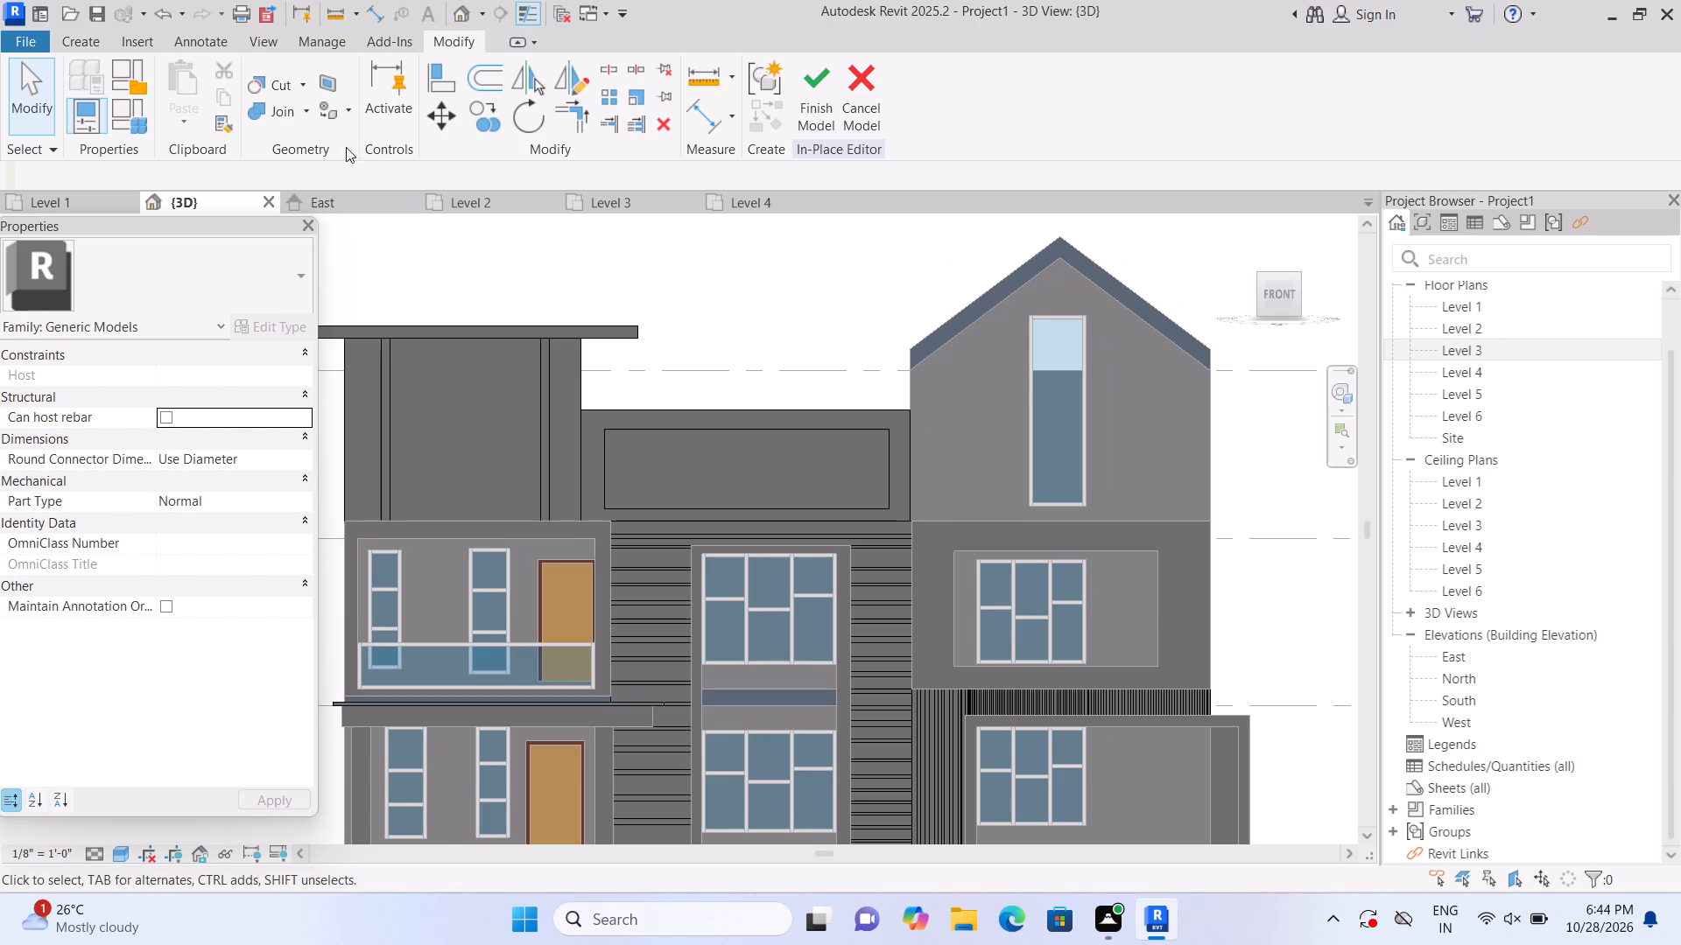
Start a new void extrusion with the front face of the parapet wall above the central window bay as its work plane.
{"action": "left_click", "coordinate": [79, 38]}
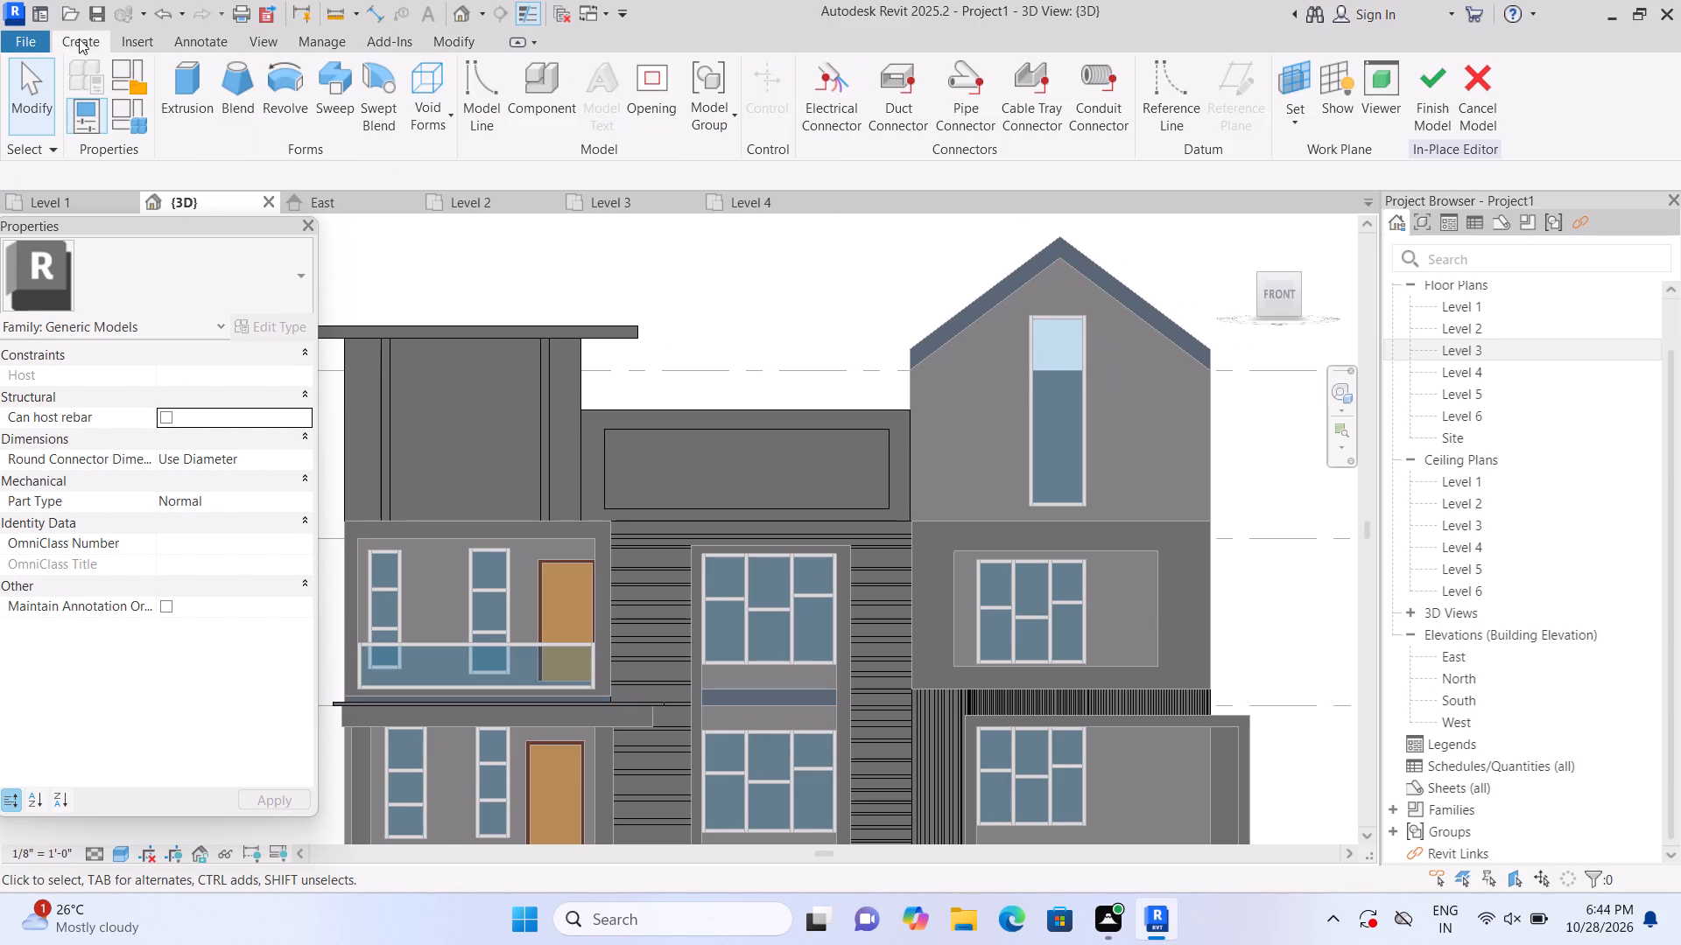
{"action": "left_click", "coordinate": [447, 114]}
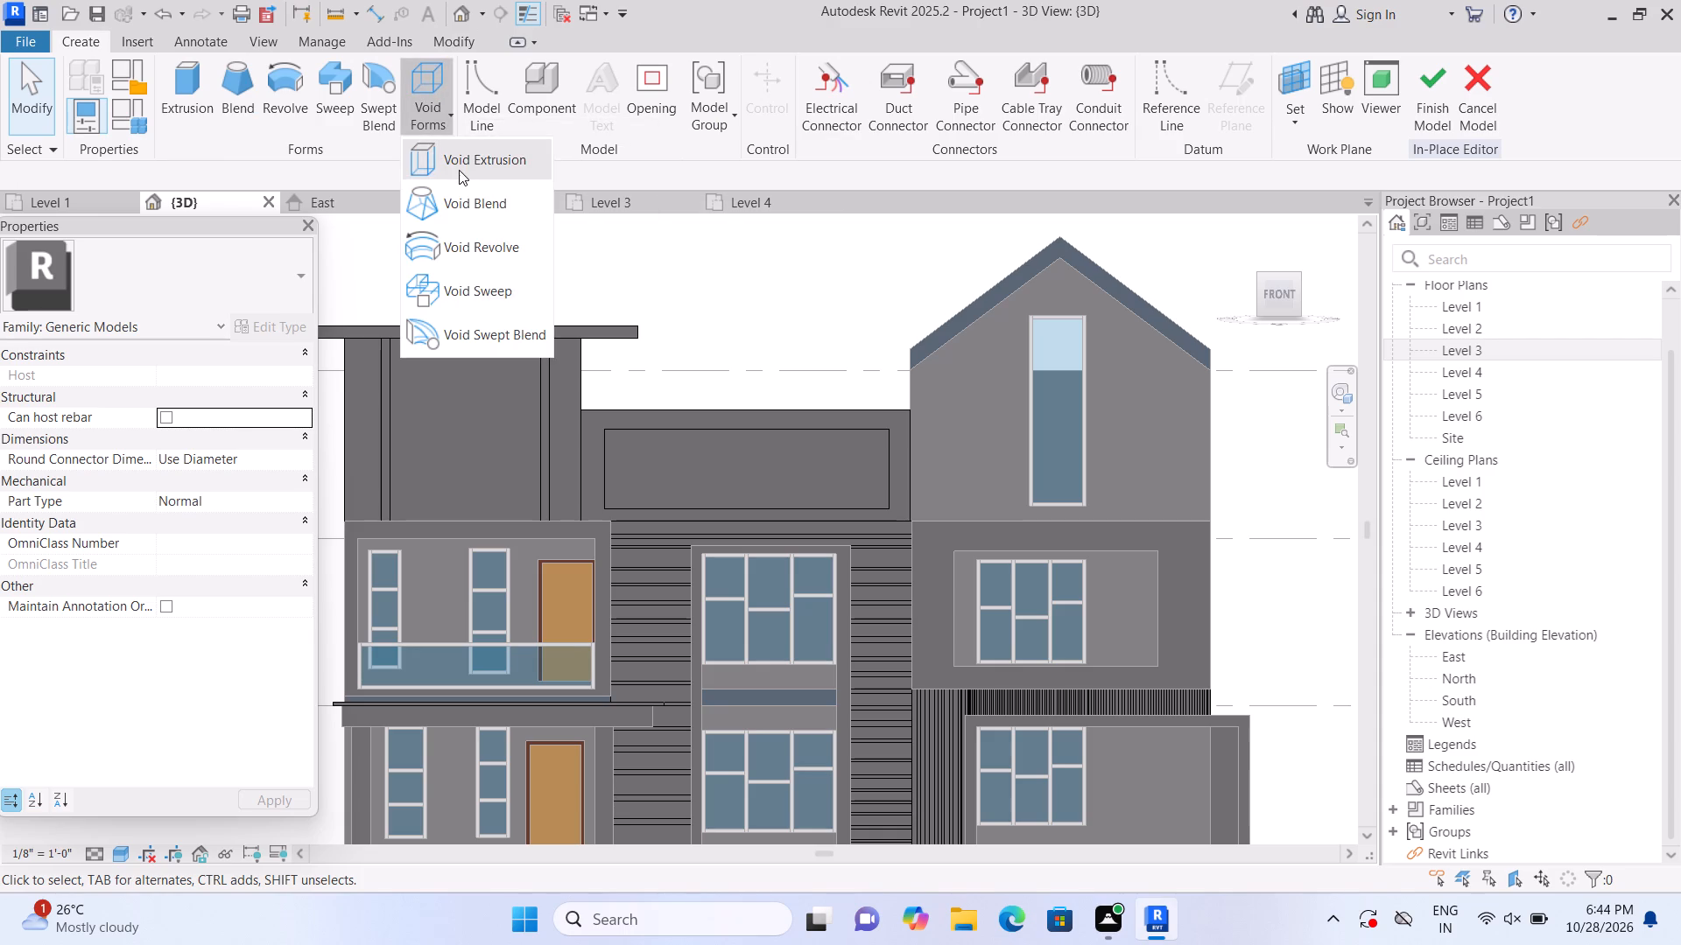
{"action": "left_click", "coordinate": [459, 167]}
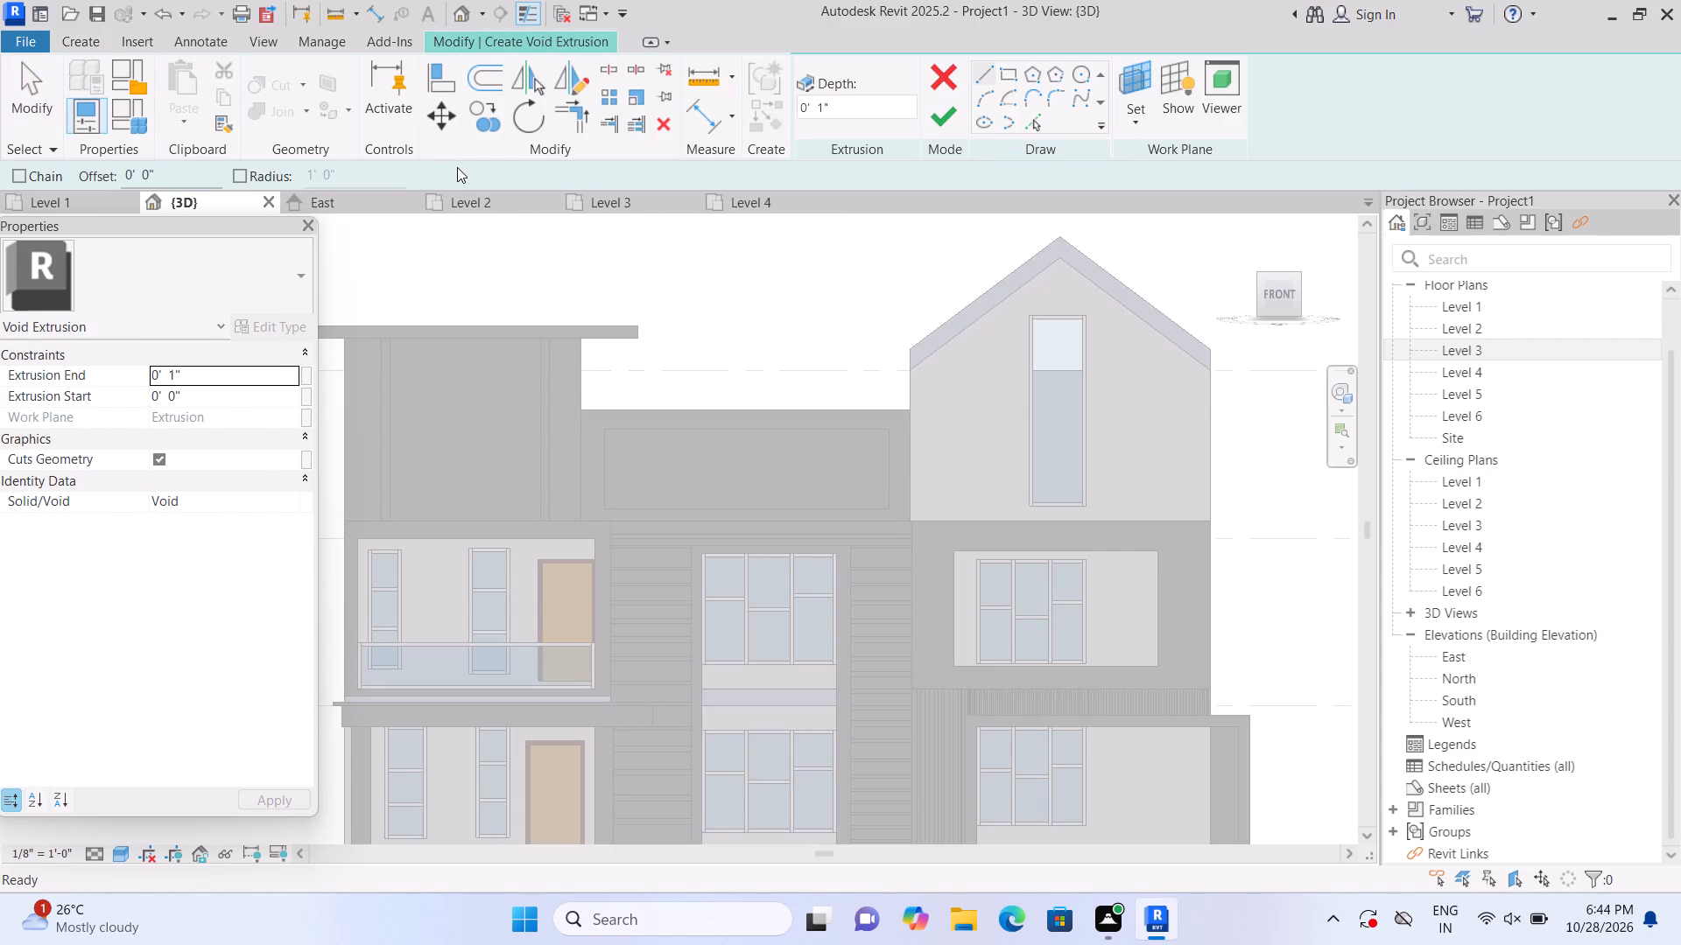
{"action": "left_click", "coordinate": [1142, 123]}
{"action": "left_click", "coordinate": [1152, 195]}
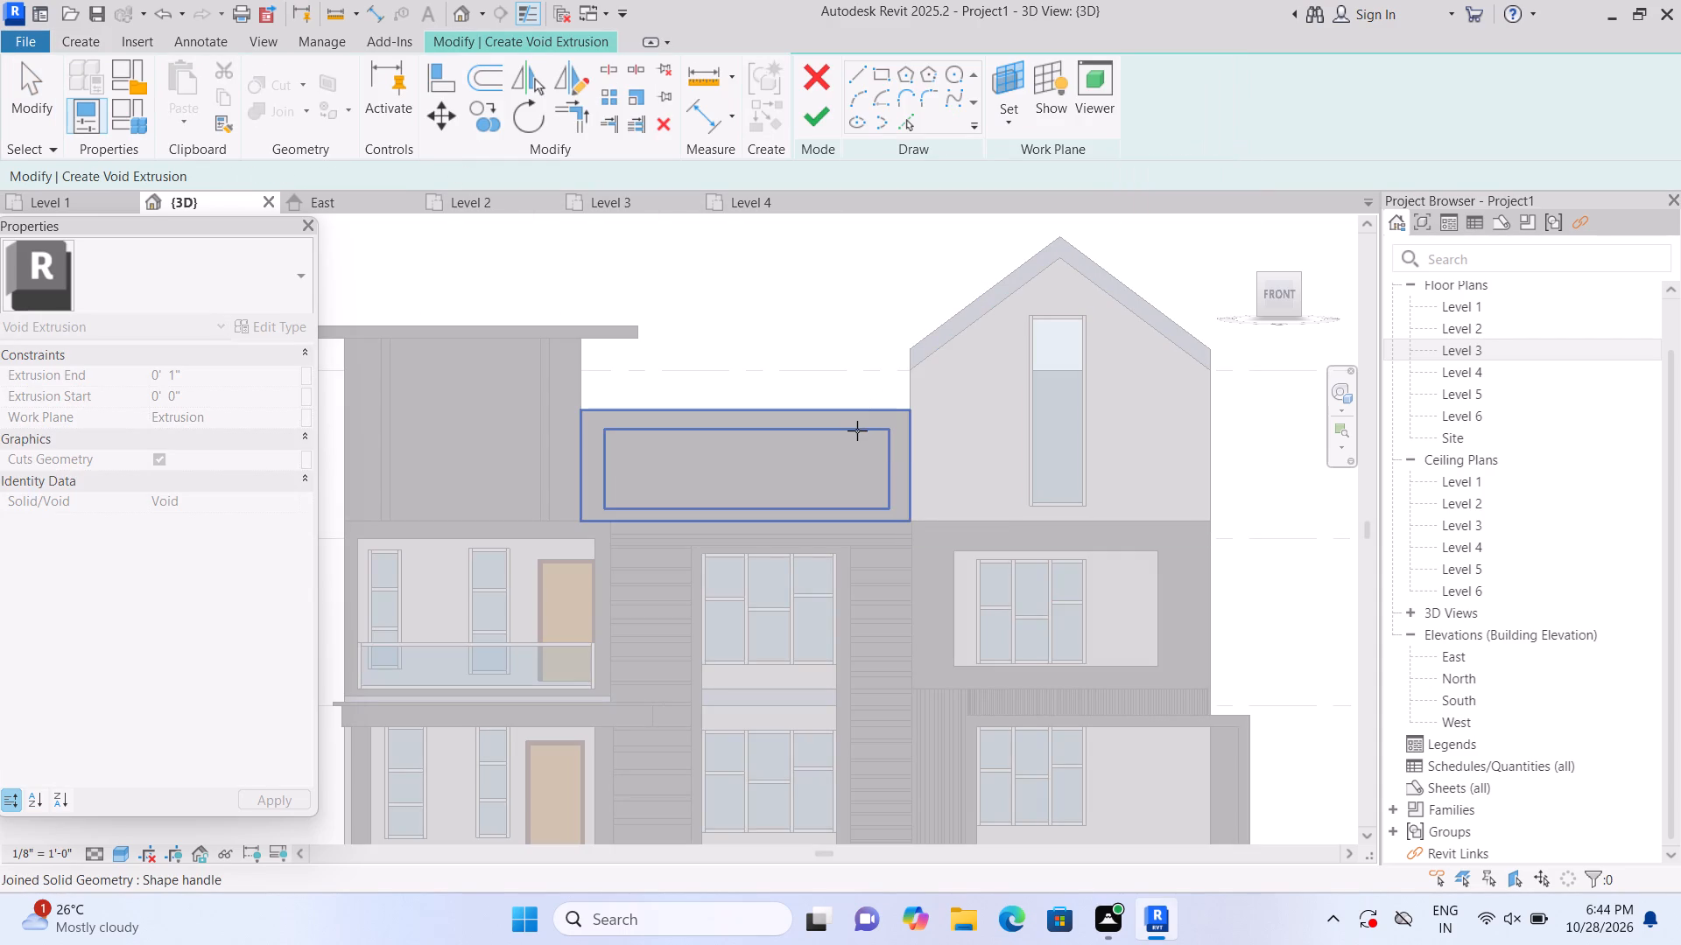
{"action": "left_click", "coordinate": [857, 430]}
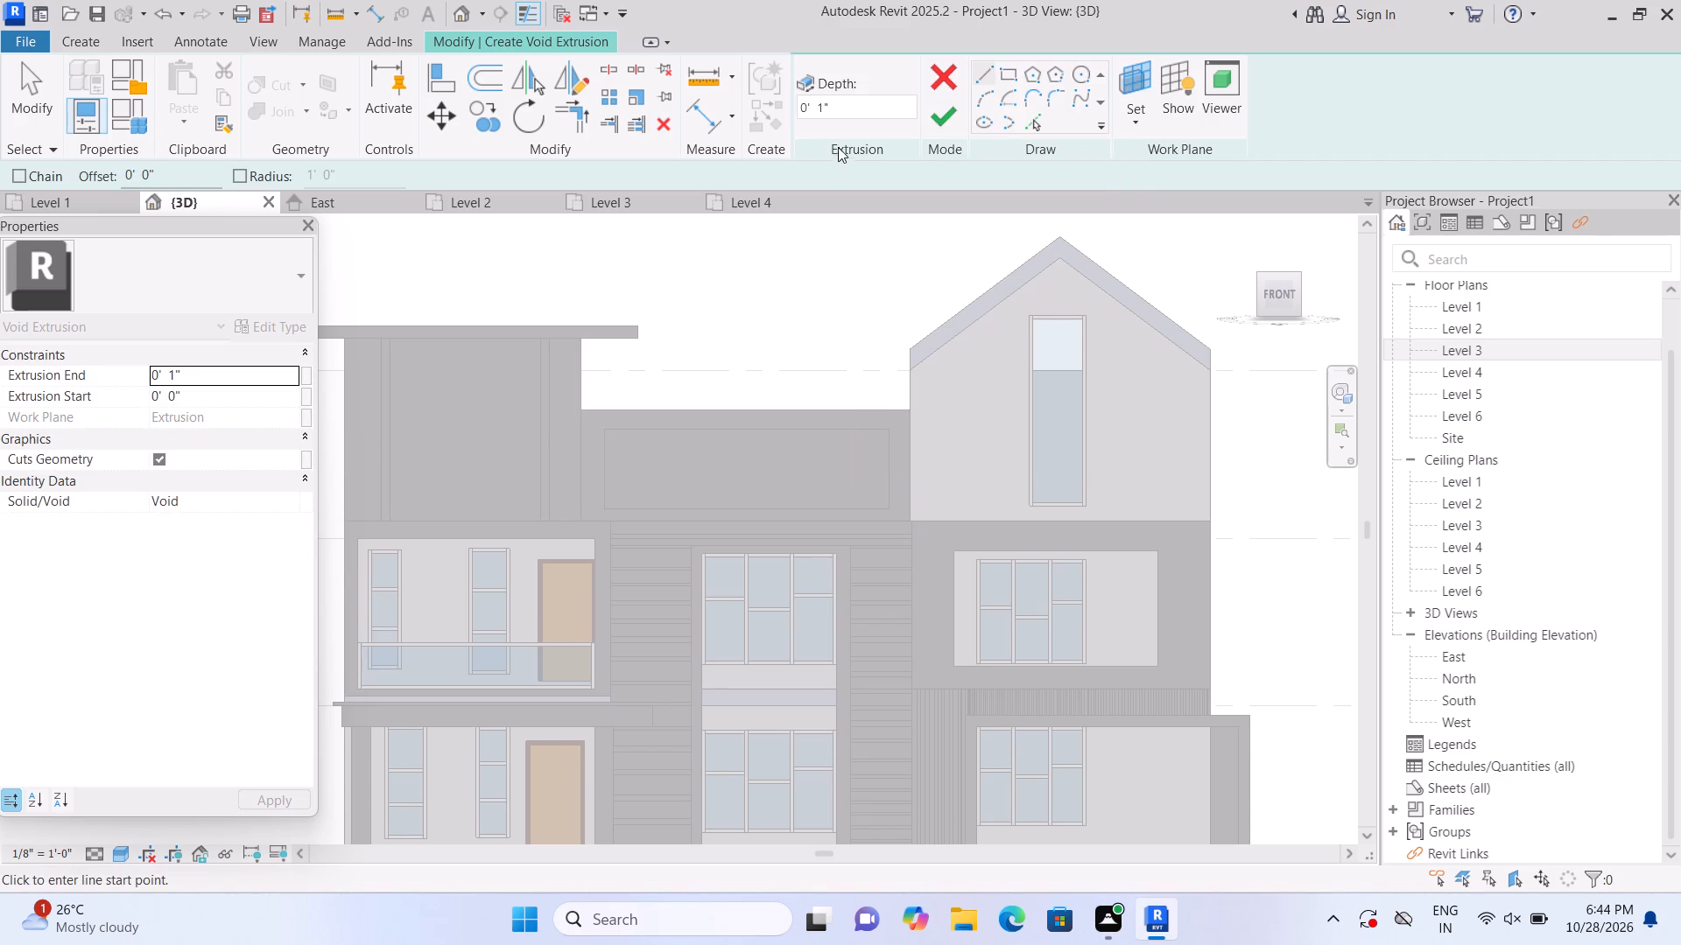
Sketch a narrow vertical void rectangle about 4'-9" tall from the parapet panel's upper-left corner down to its bottom edge.
{"action": "left_click", "coordinate": [1000, 73]}
{"action": "scroll", "coordinate": [620, 468], "scroll_direction": "up", "scroll_amount": 1}
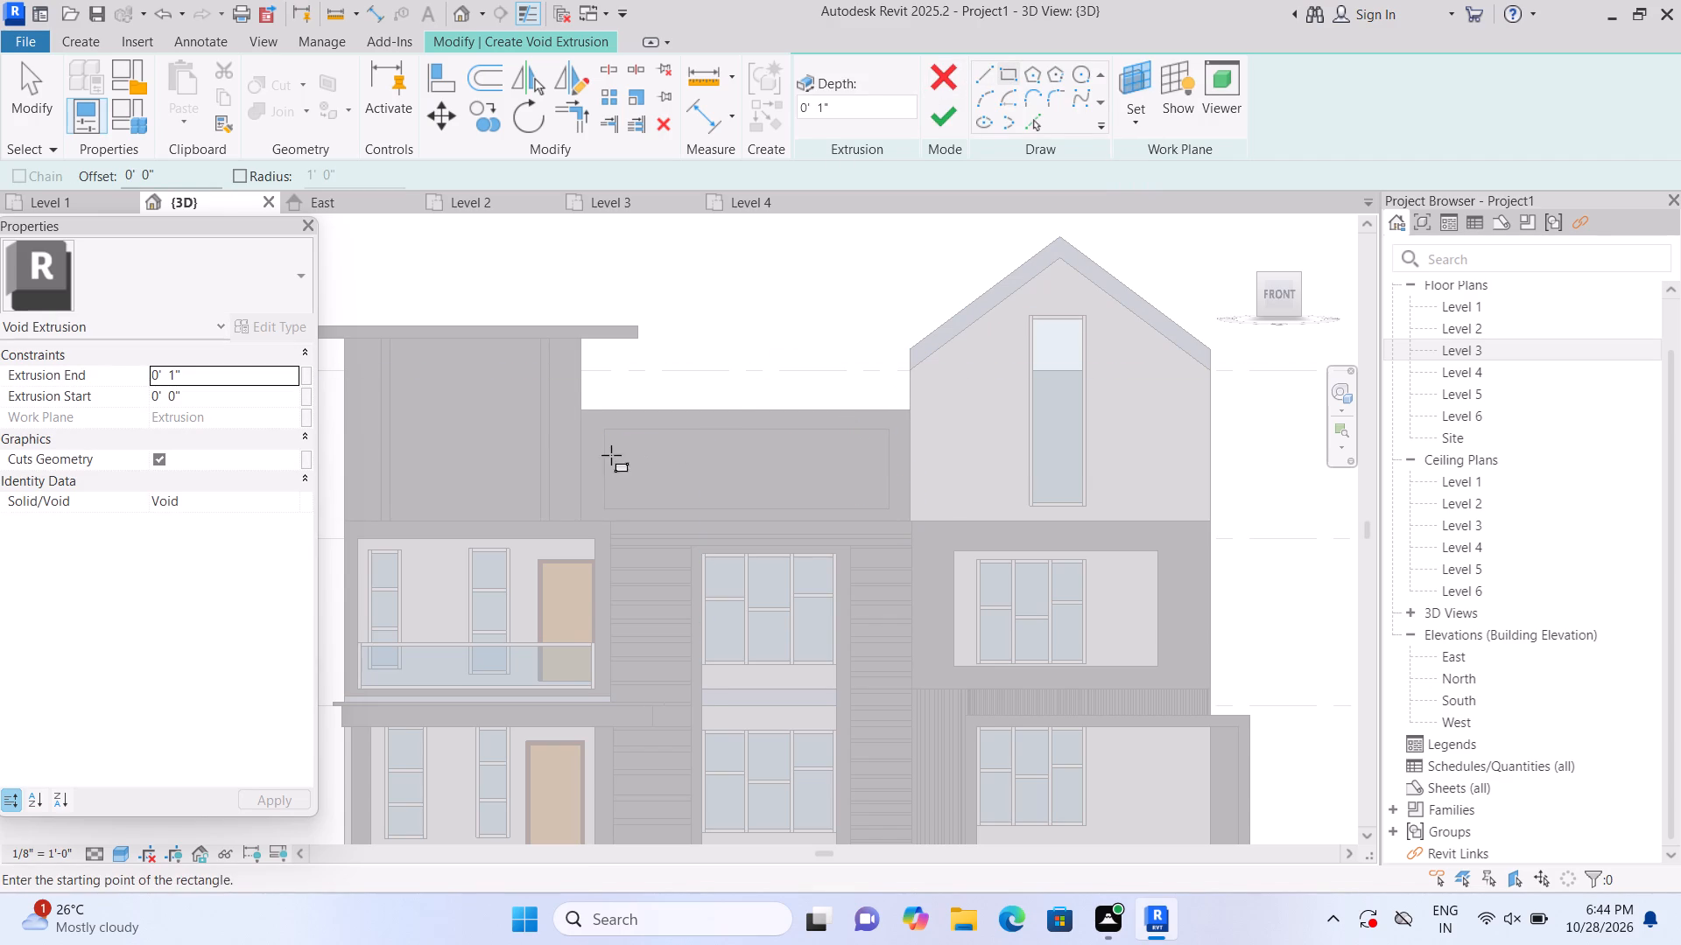
{"action": "scroll", "coordinate": [603, 444], "scroll_direction": "up", "scroll_amount": 1}
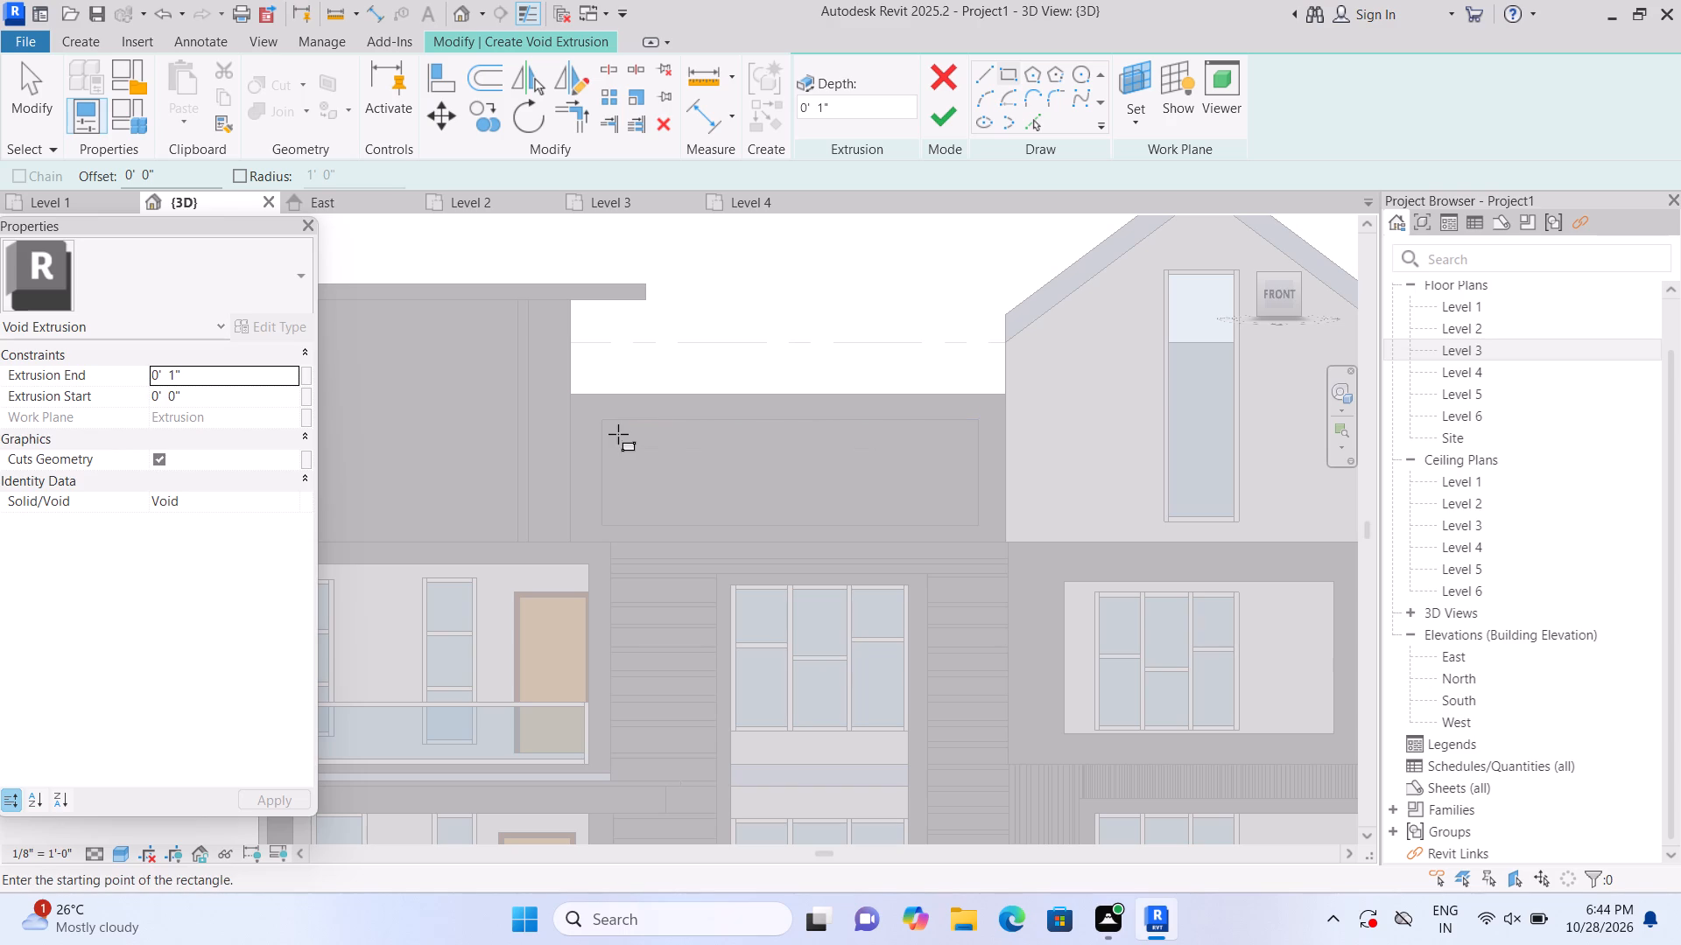
{"action": "scroll", "coordinate": [614, 429], "scroll_direction": "up", "scroll_amount": 1}
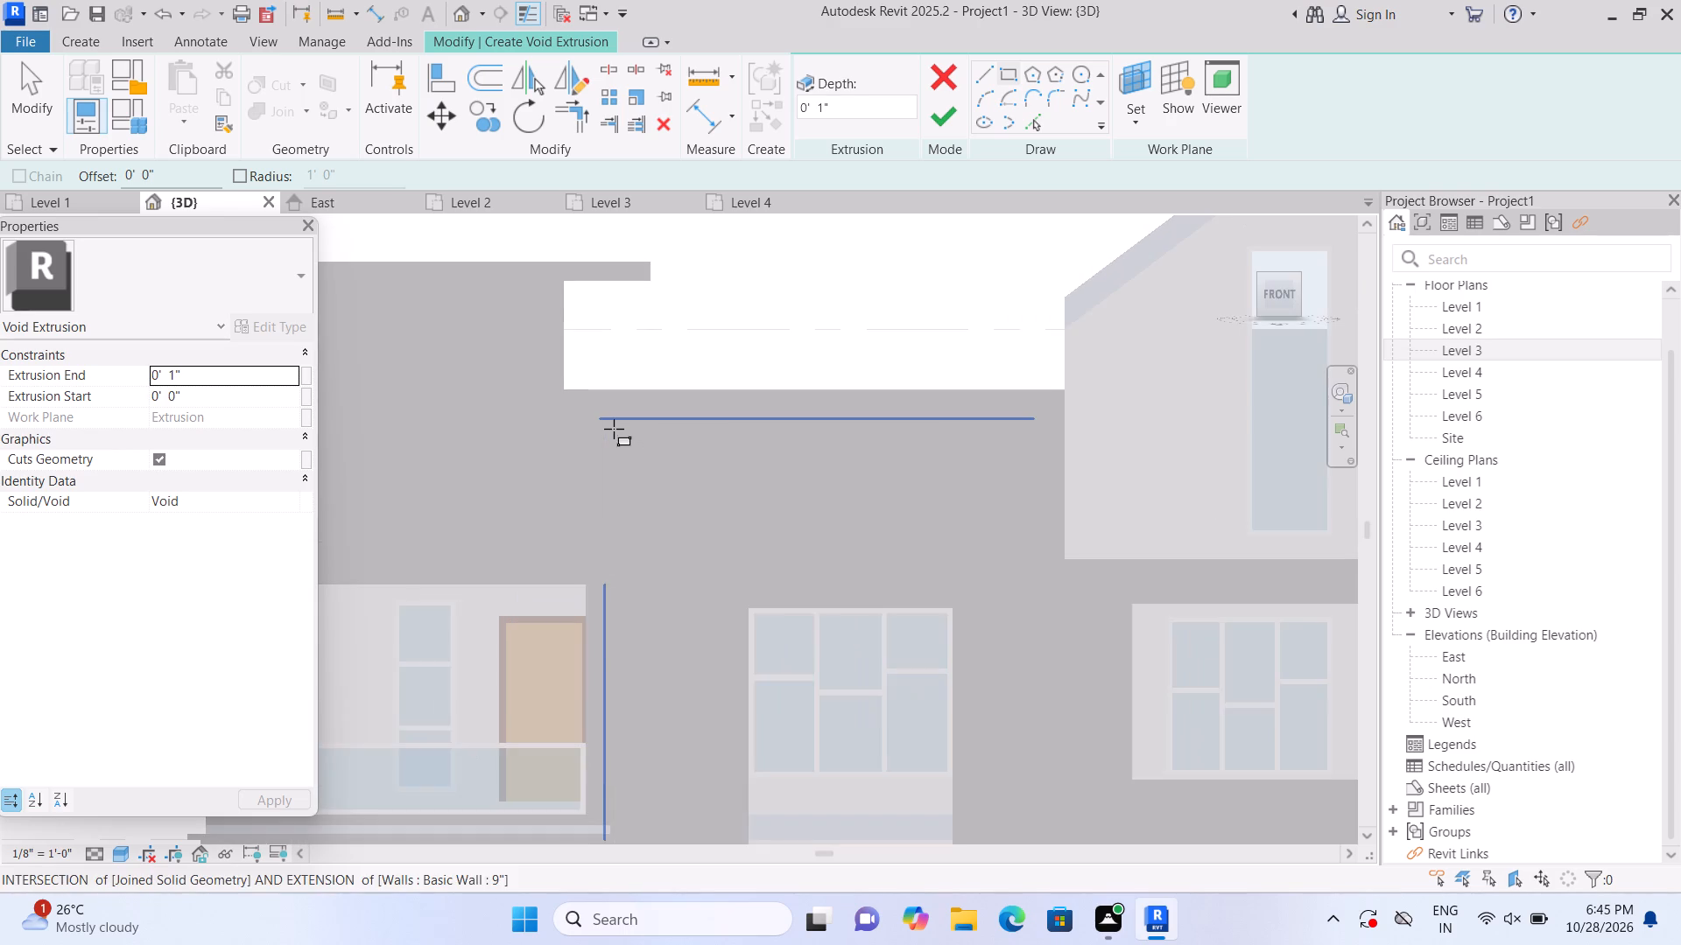
{"action": "left_click", "coordinate": [607, 424]}
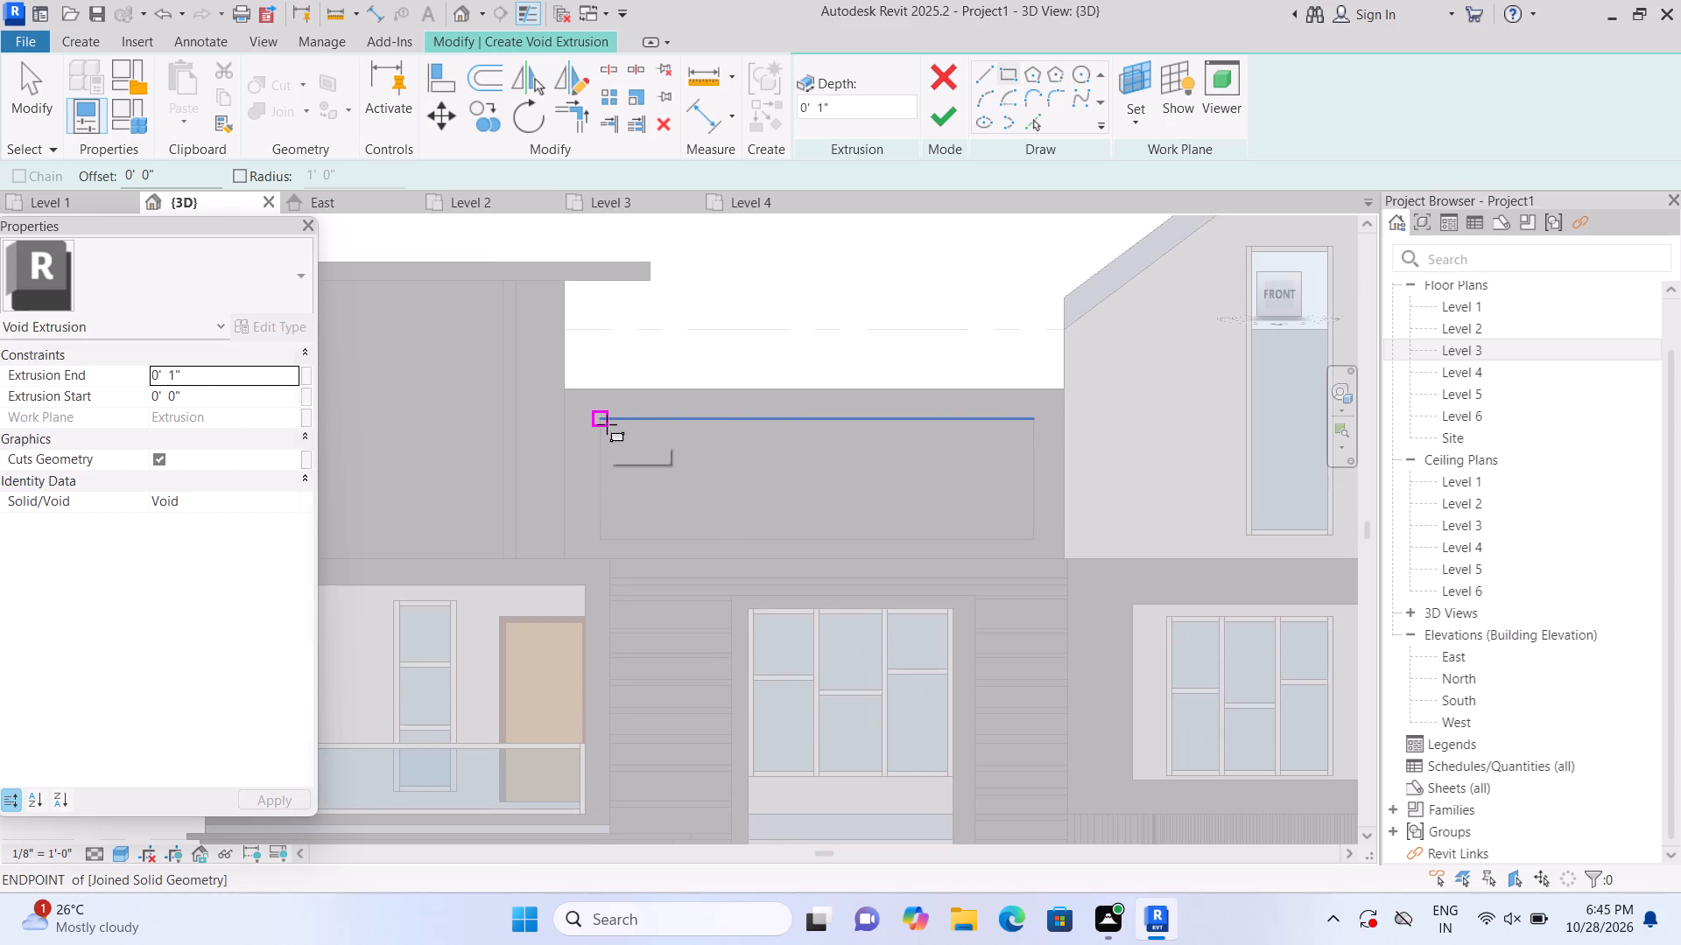
{"action": "scroll", "coordinate": [705, 518], "scroll_direction": "up", "scroll_amount": 1}
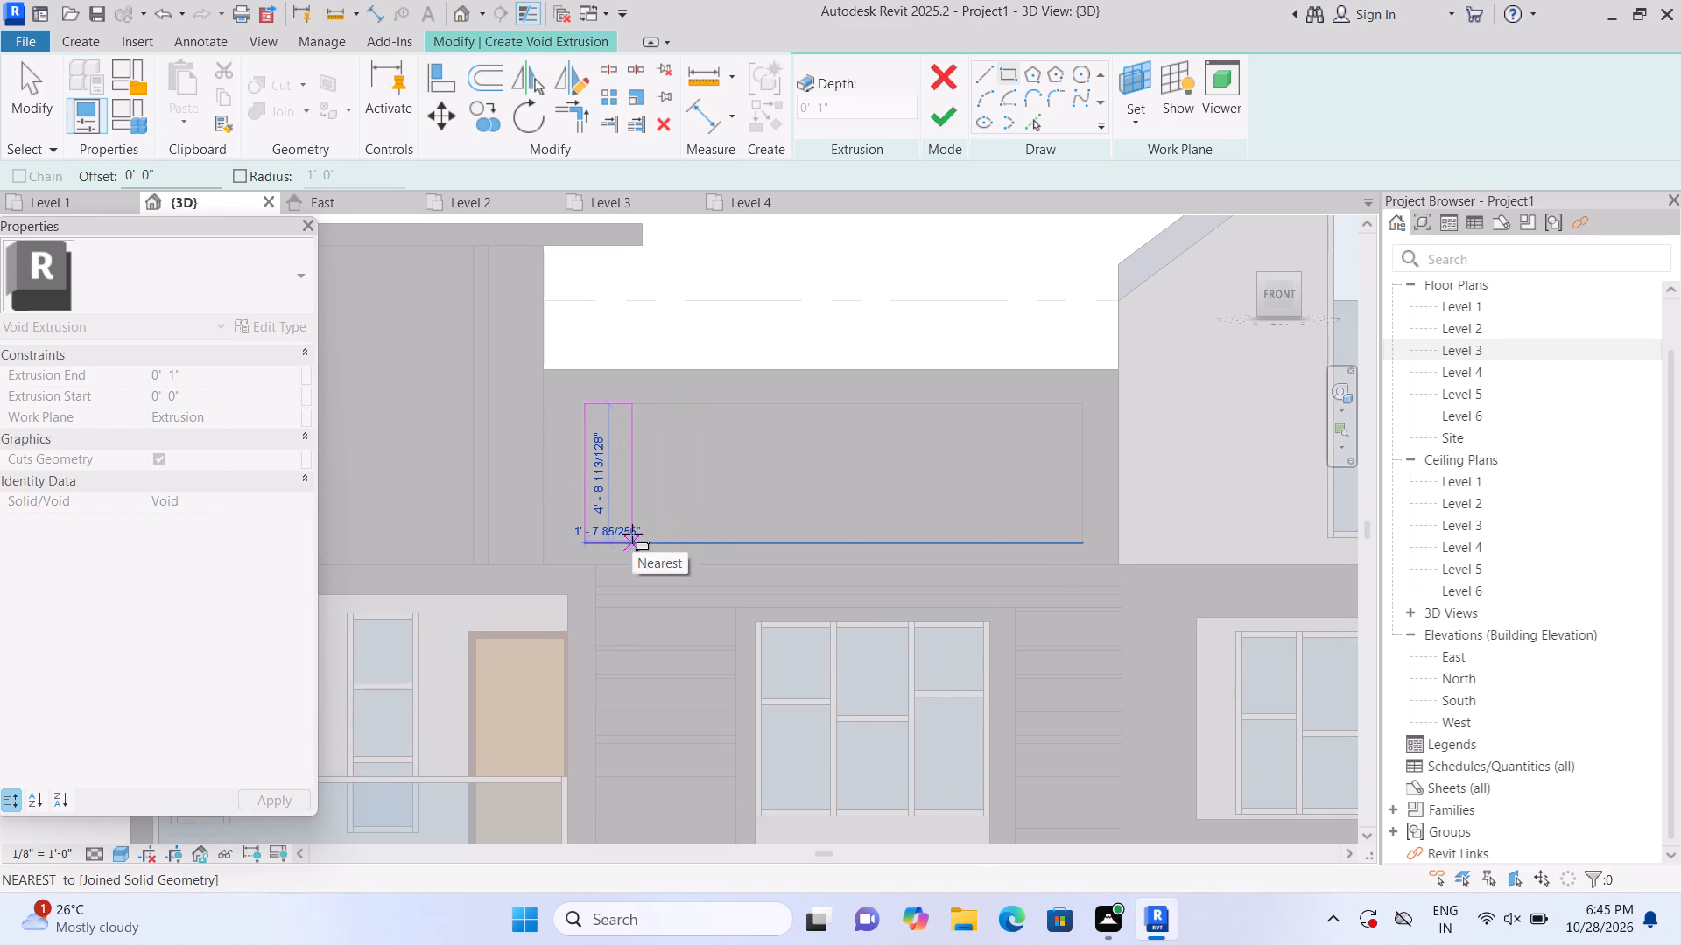
{"action": "scroll", "coordinate": [606, 539], "scroll_direction": "up", "scroll_amount": 3}
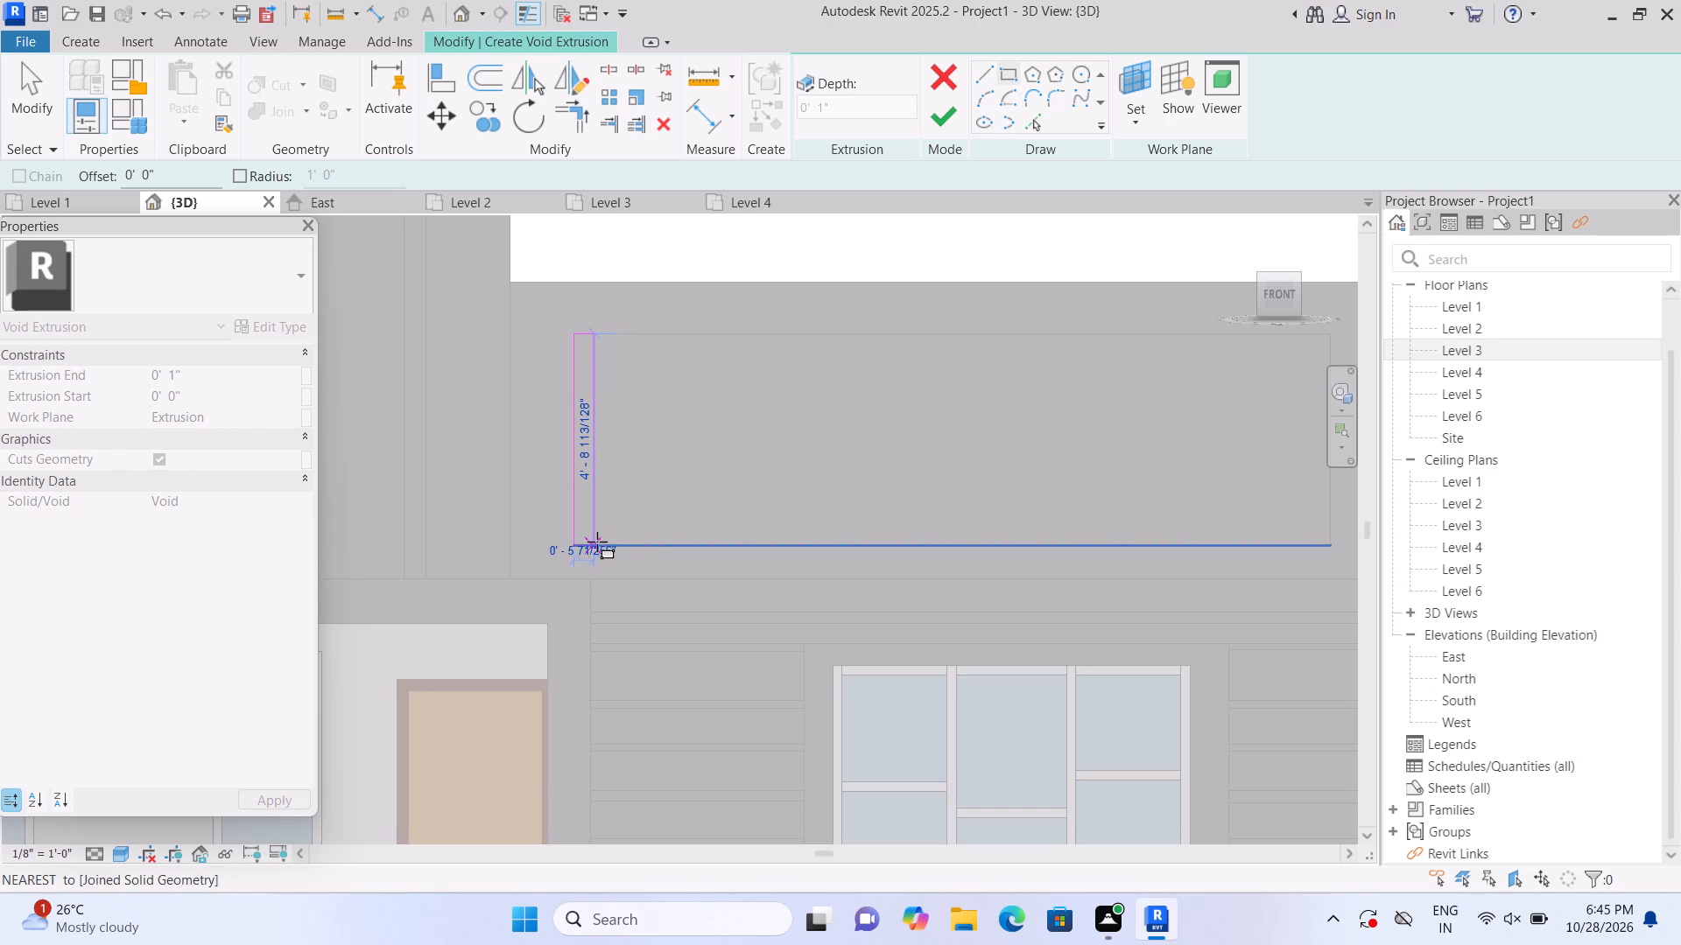
{"action": "scroll", "coordinate": [591, 541], "scroll_direction": "up", "scroll_amount": 1}
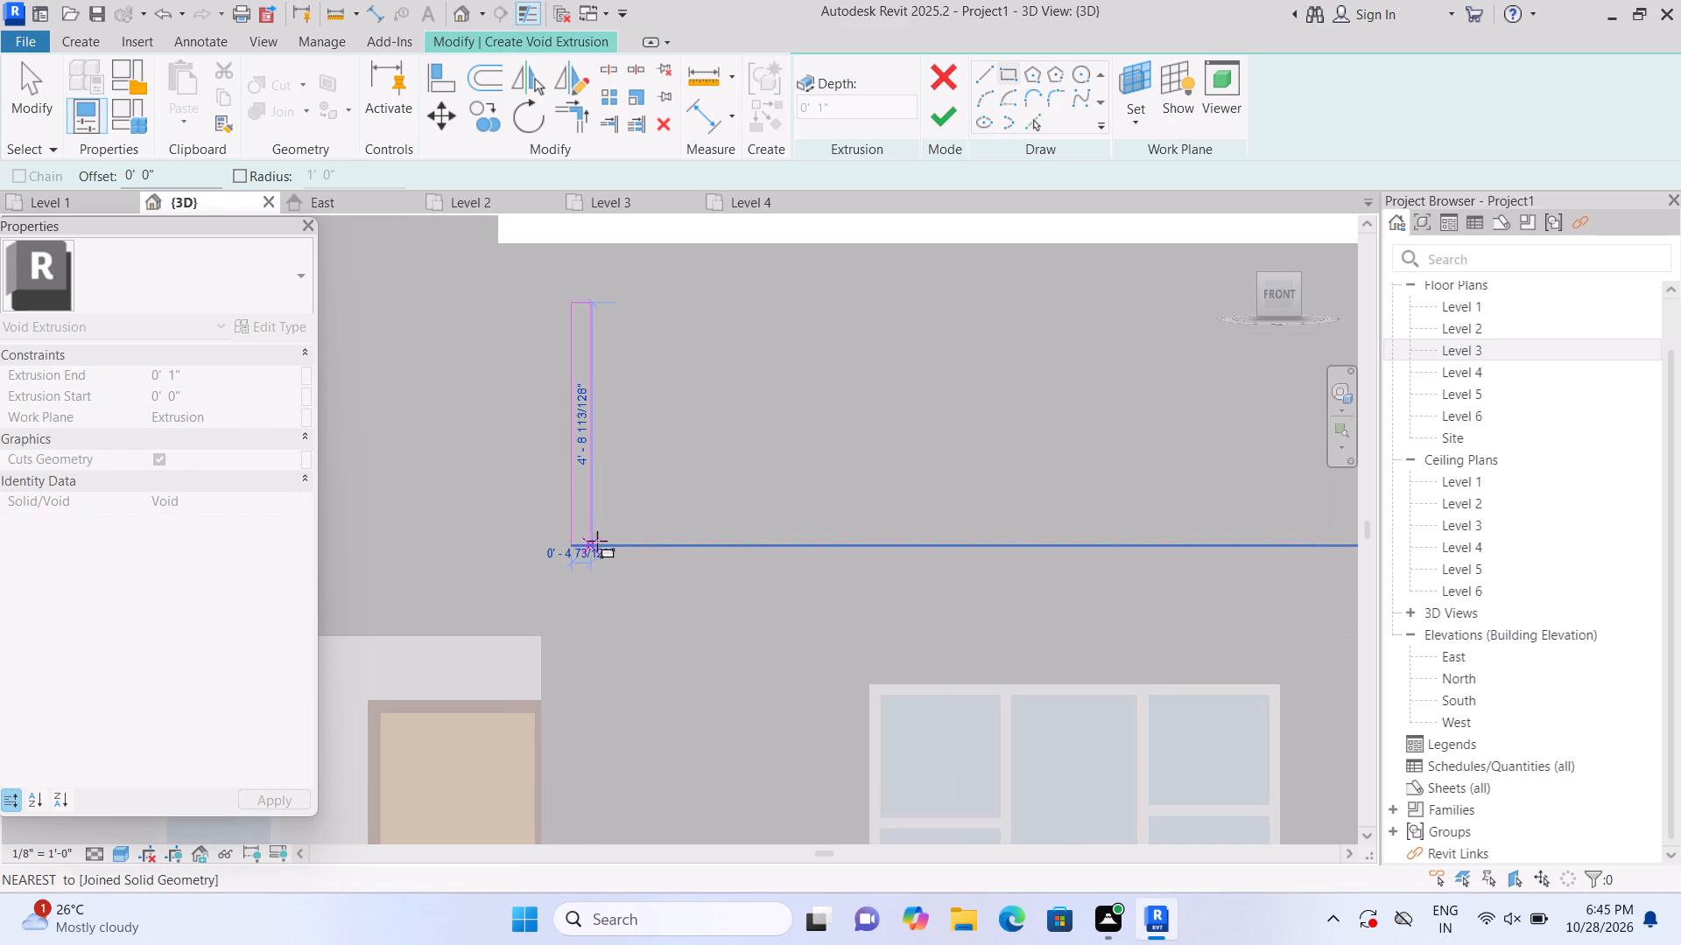
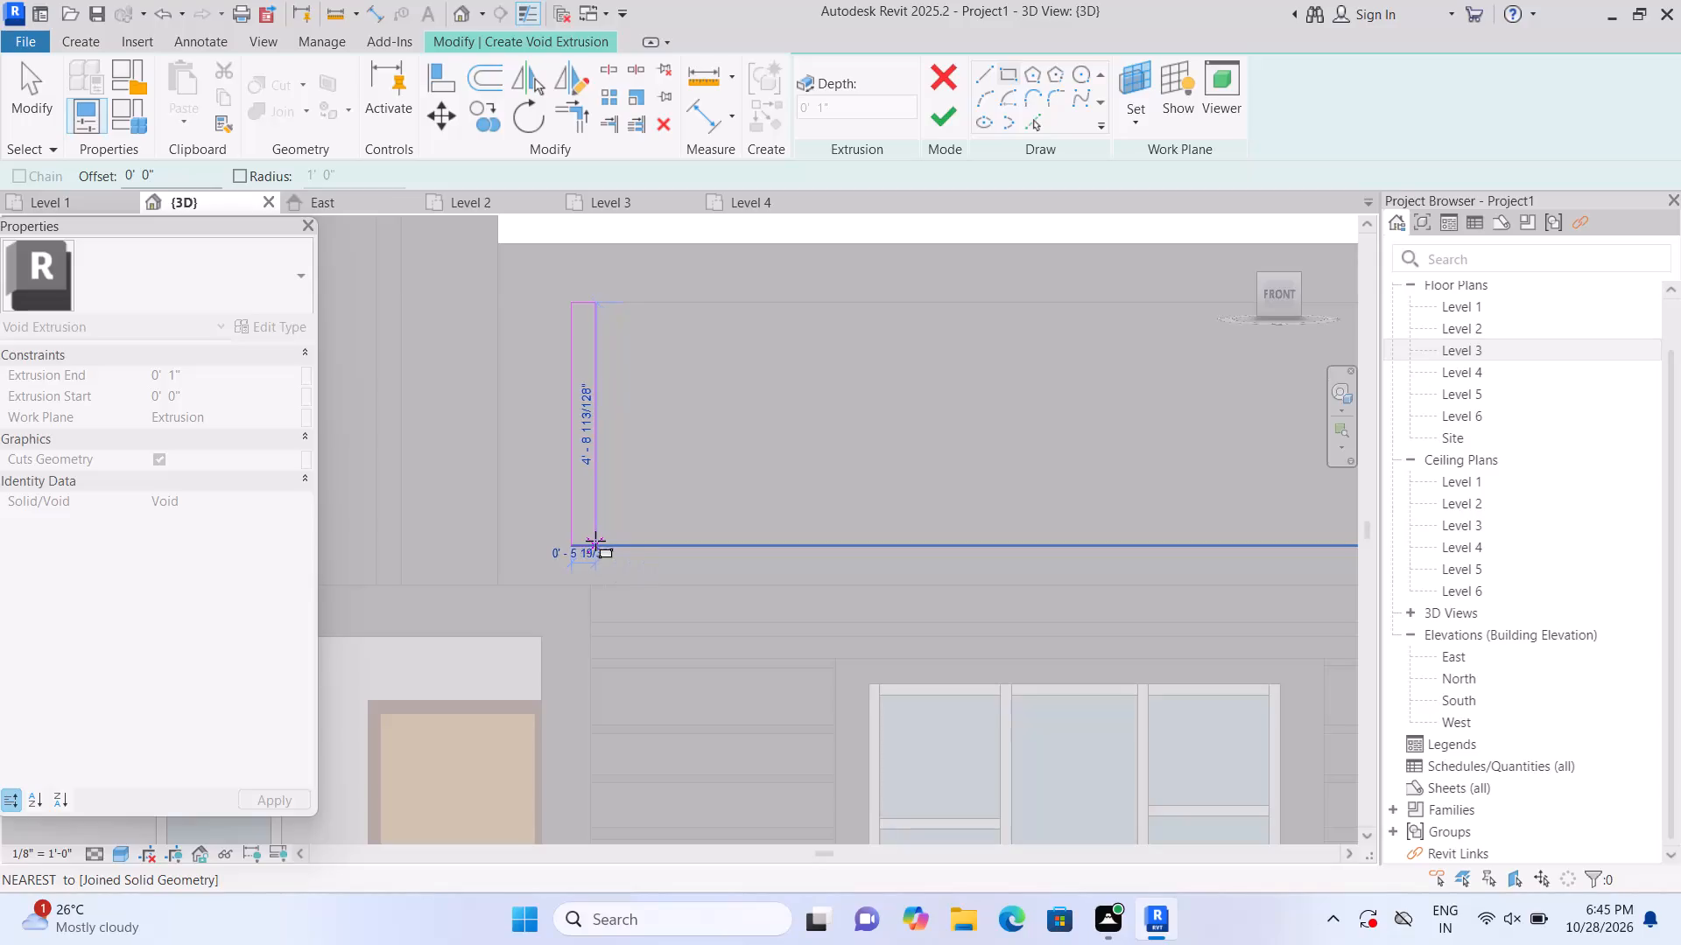
Complete the first void rectangle about 5 5/8" wide and sketch five more full-height strips about 3" wide, separated by narrow gaps.
{"action": "left_click", "coordinate": [595, 541]}
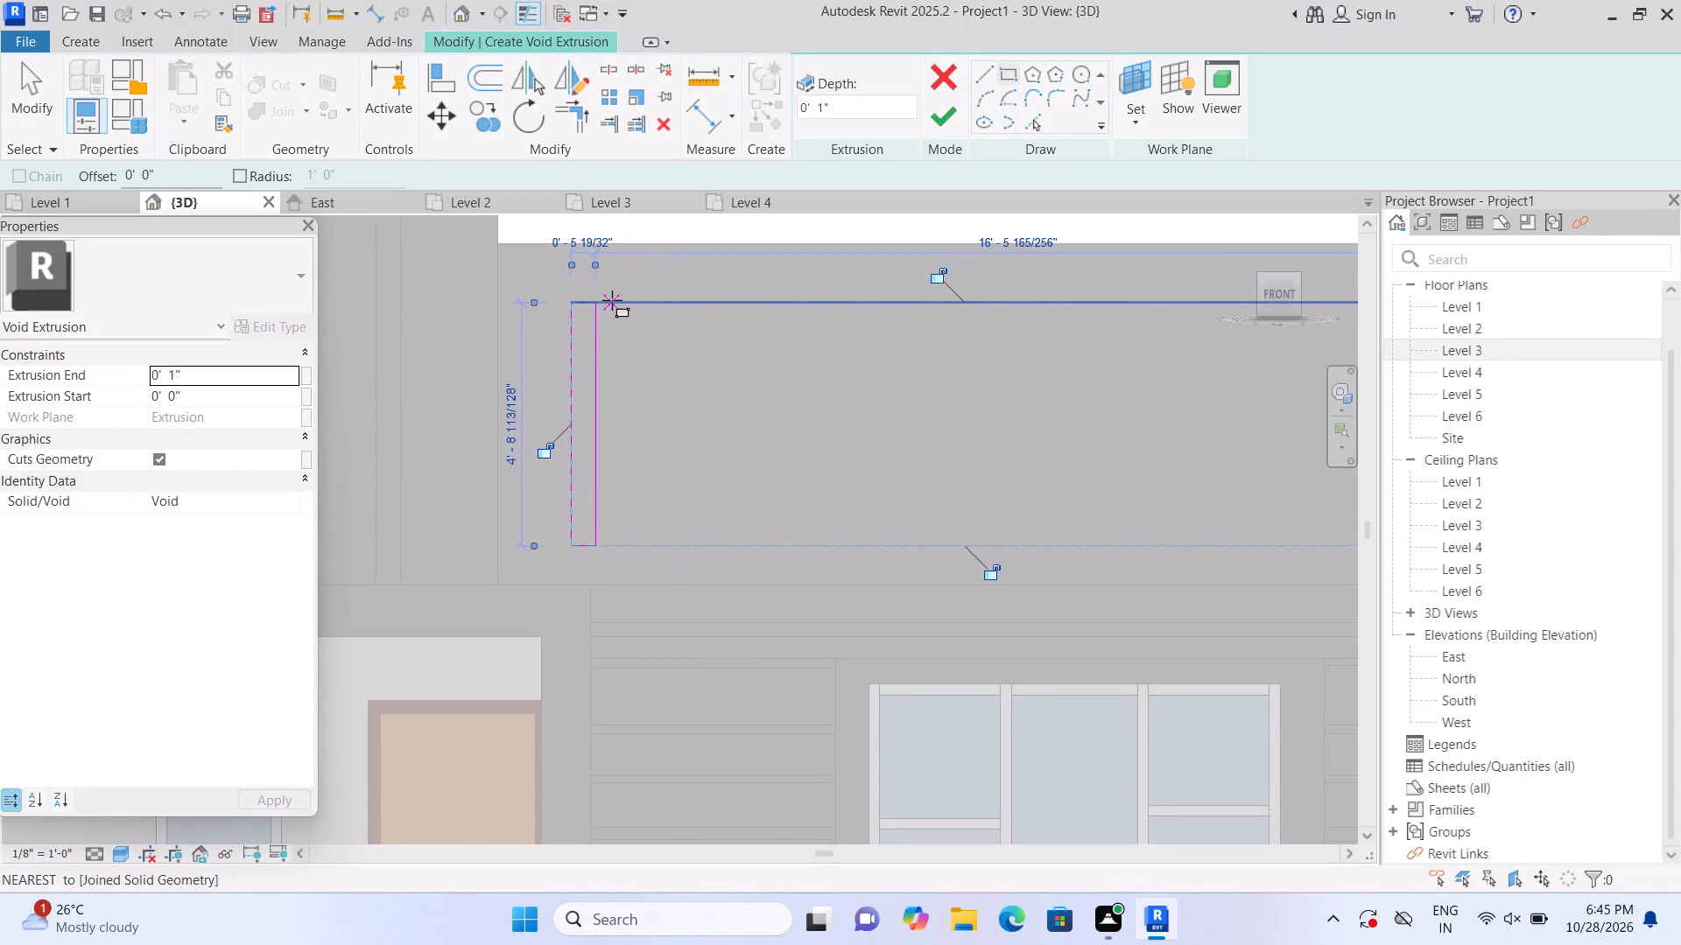
{"action": "left_click", "coordinate": [610, 300]}
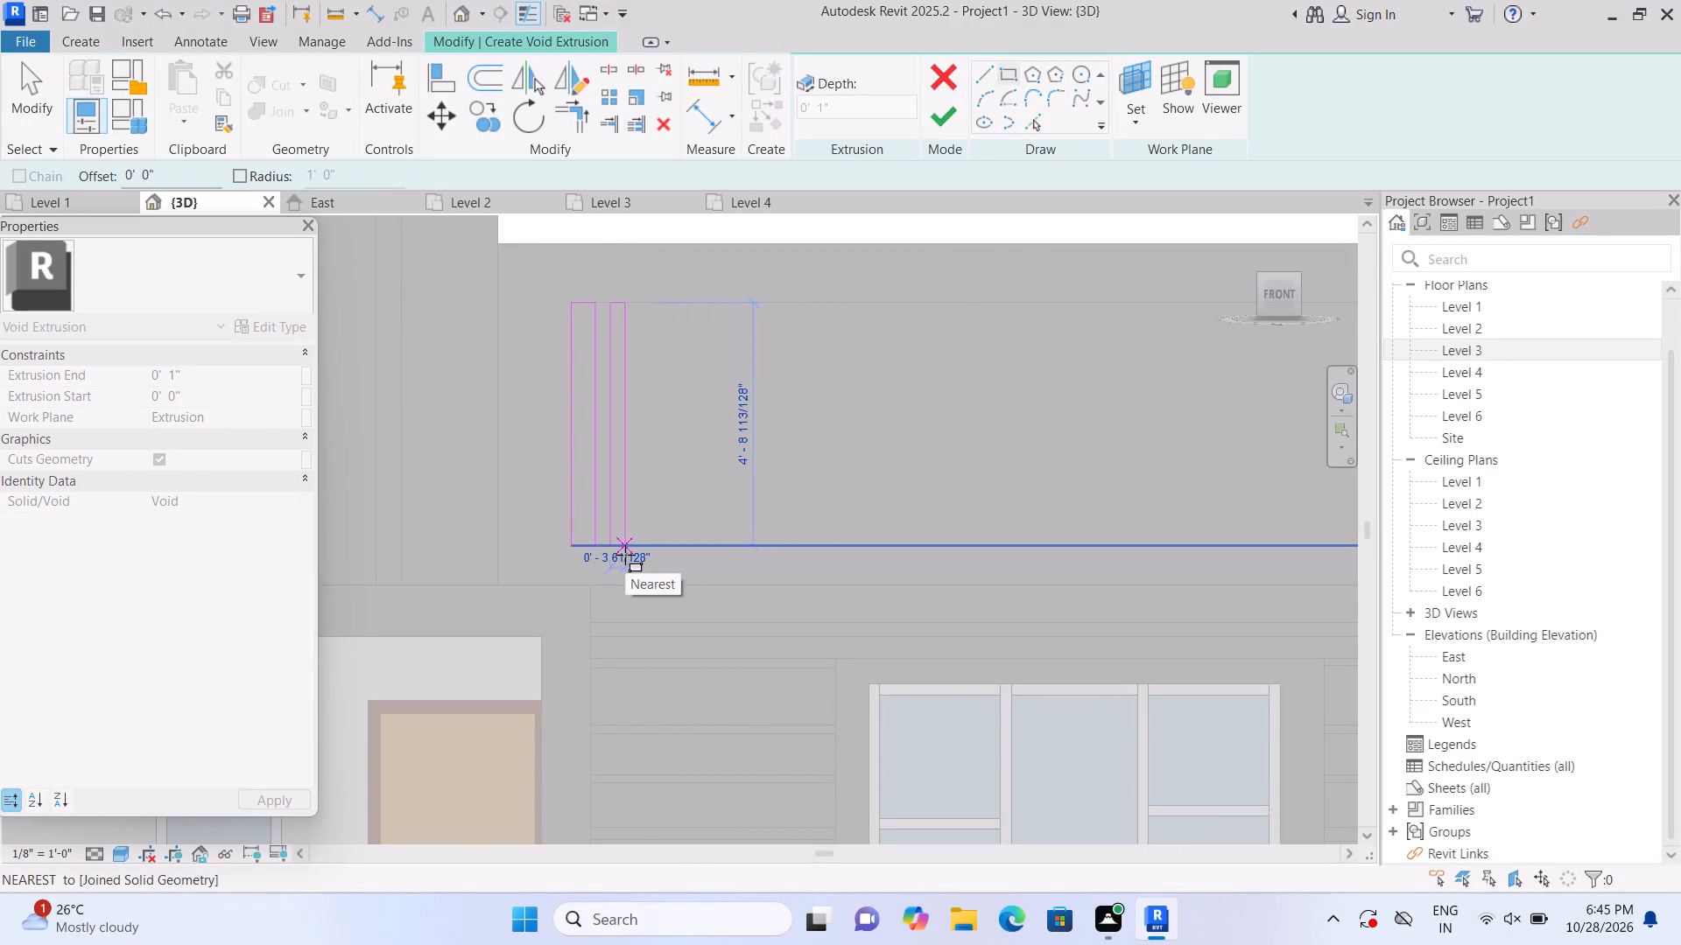
{"action": "left_click", "coordinate": [625, 555]}
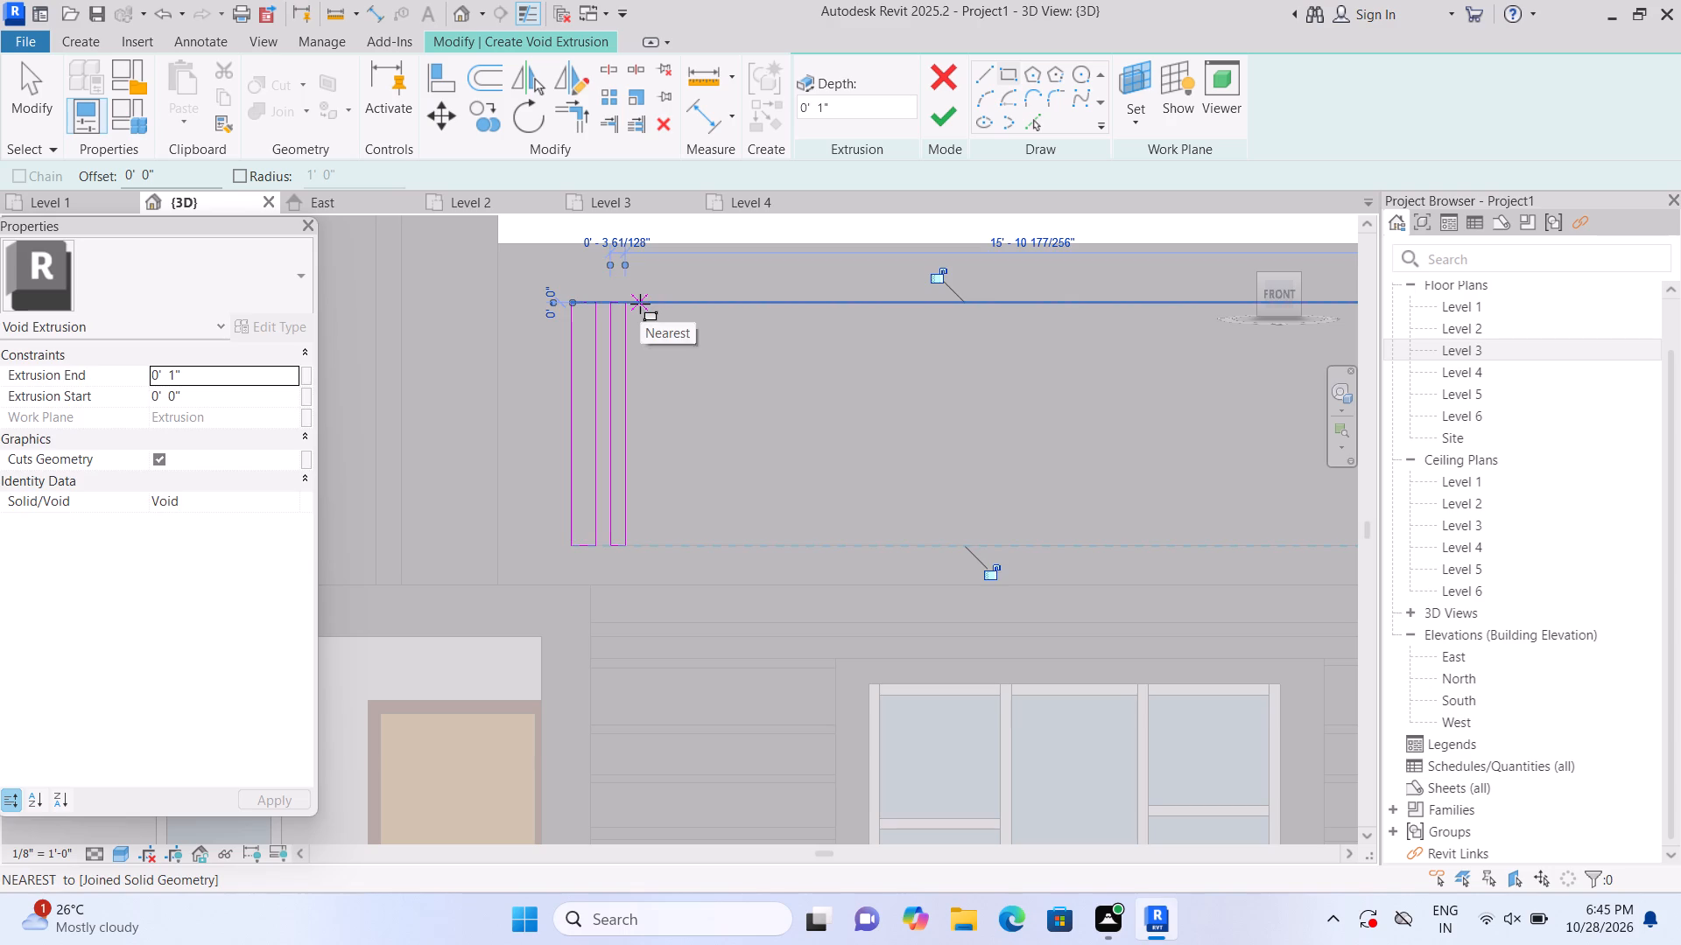
{"action": "left_click", "coordinate": [640, 304]}
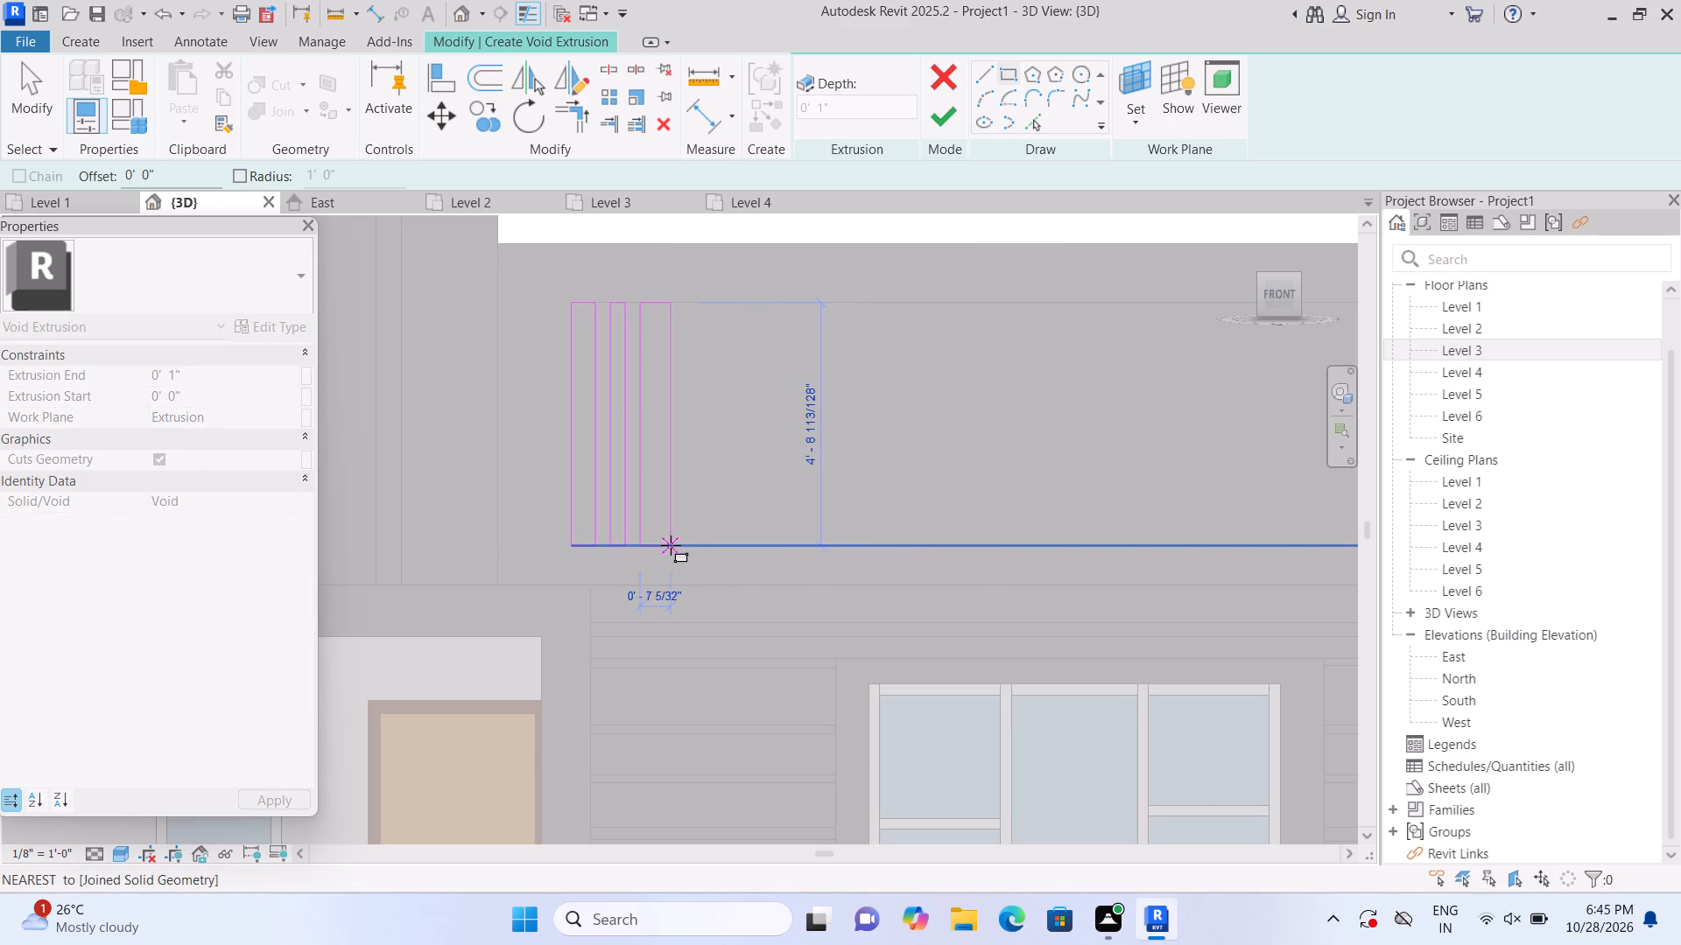
{"action": "left_click", "coordinate": [656, 543]}
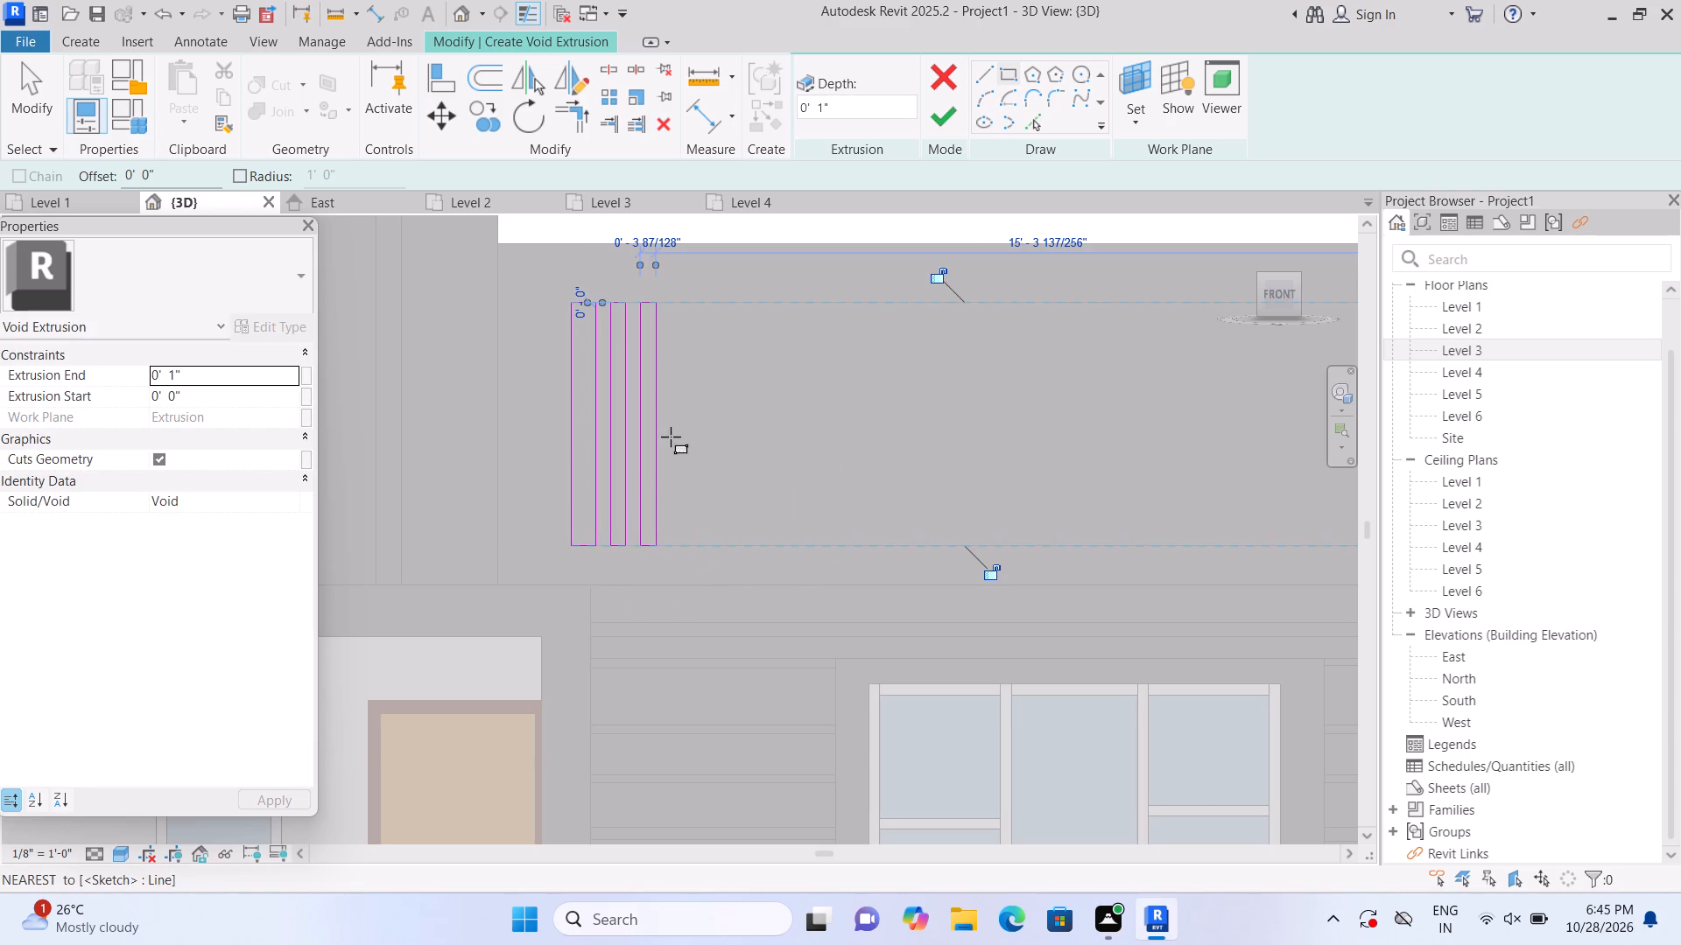
{"action": "left_click", "coordinate": [667, 304]}
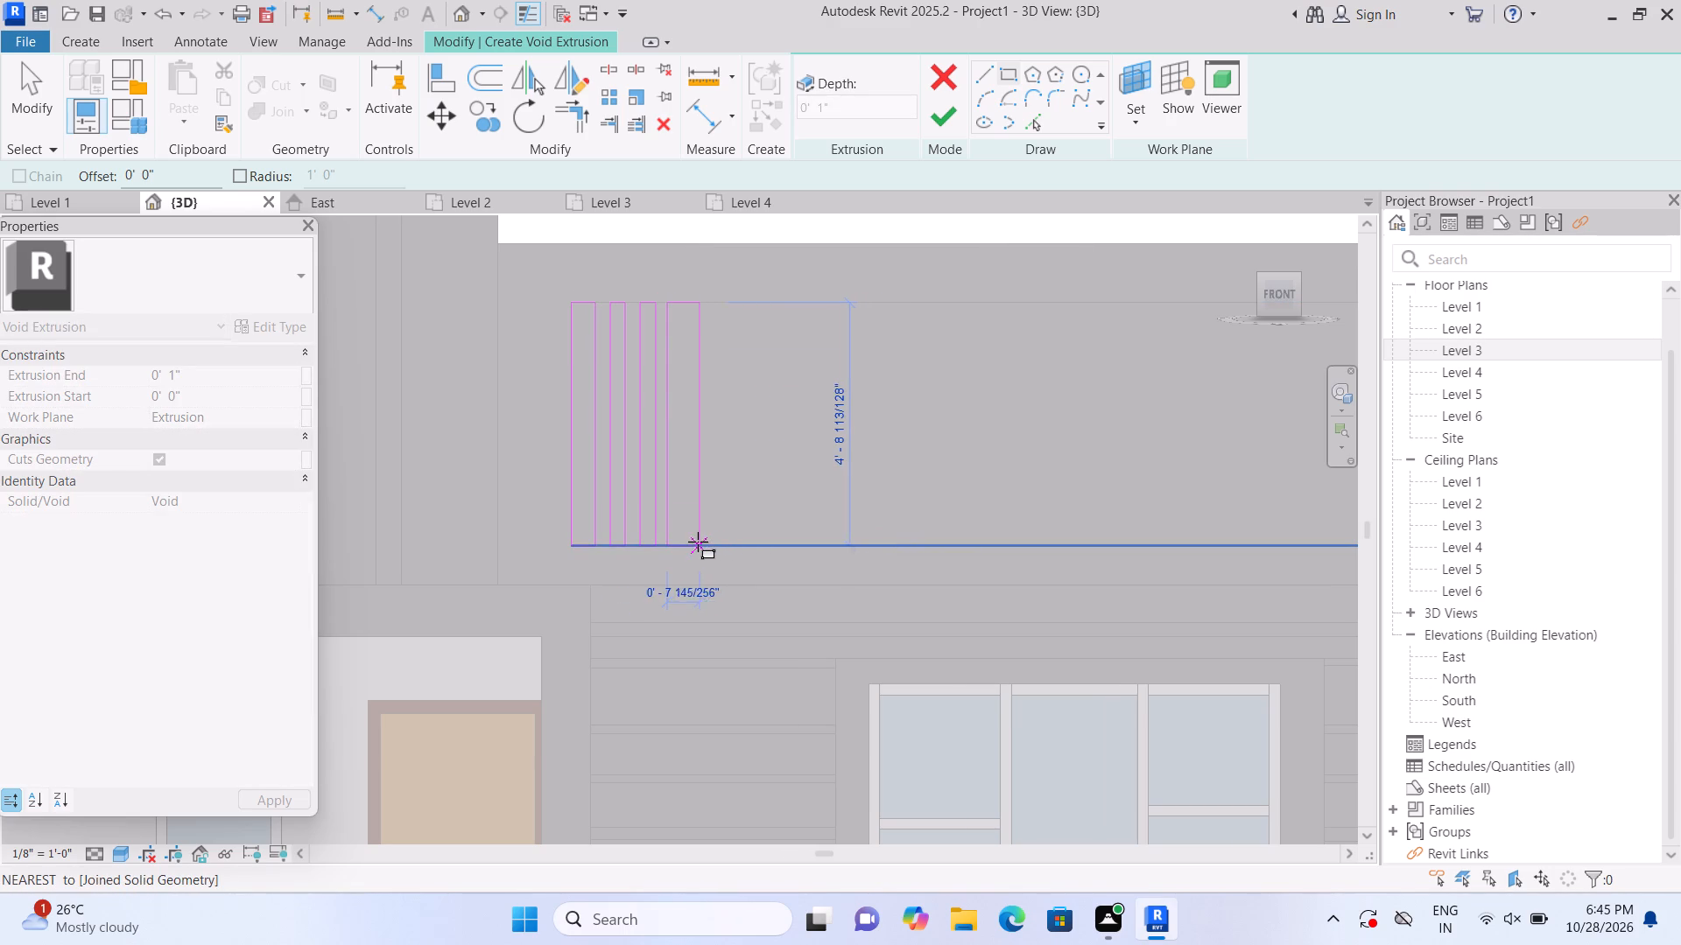
{"action": "left_click", "coordinate": [680, 542]}
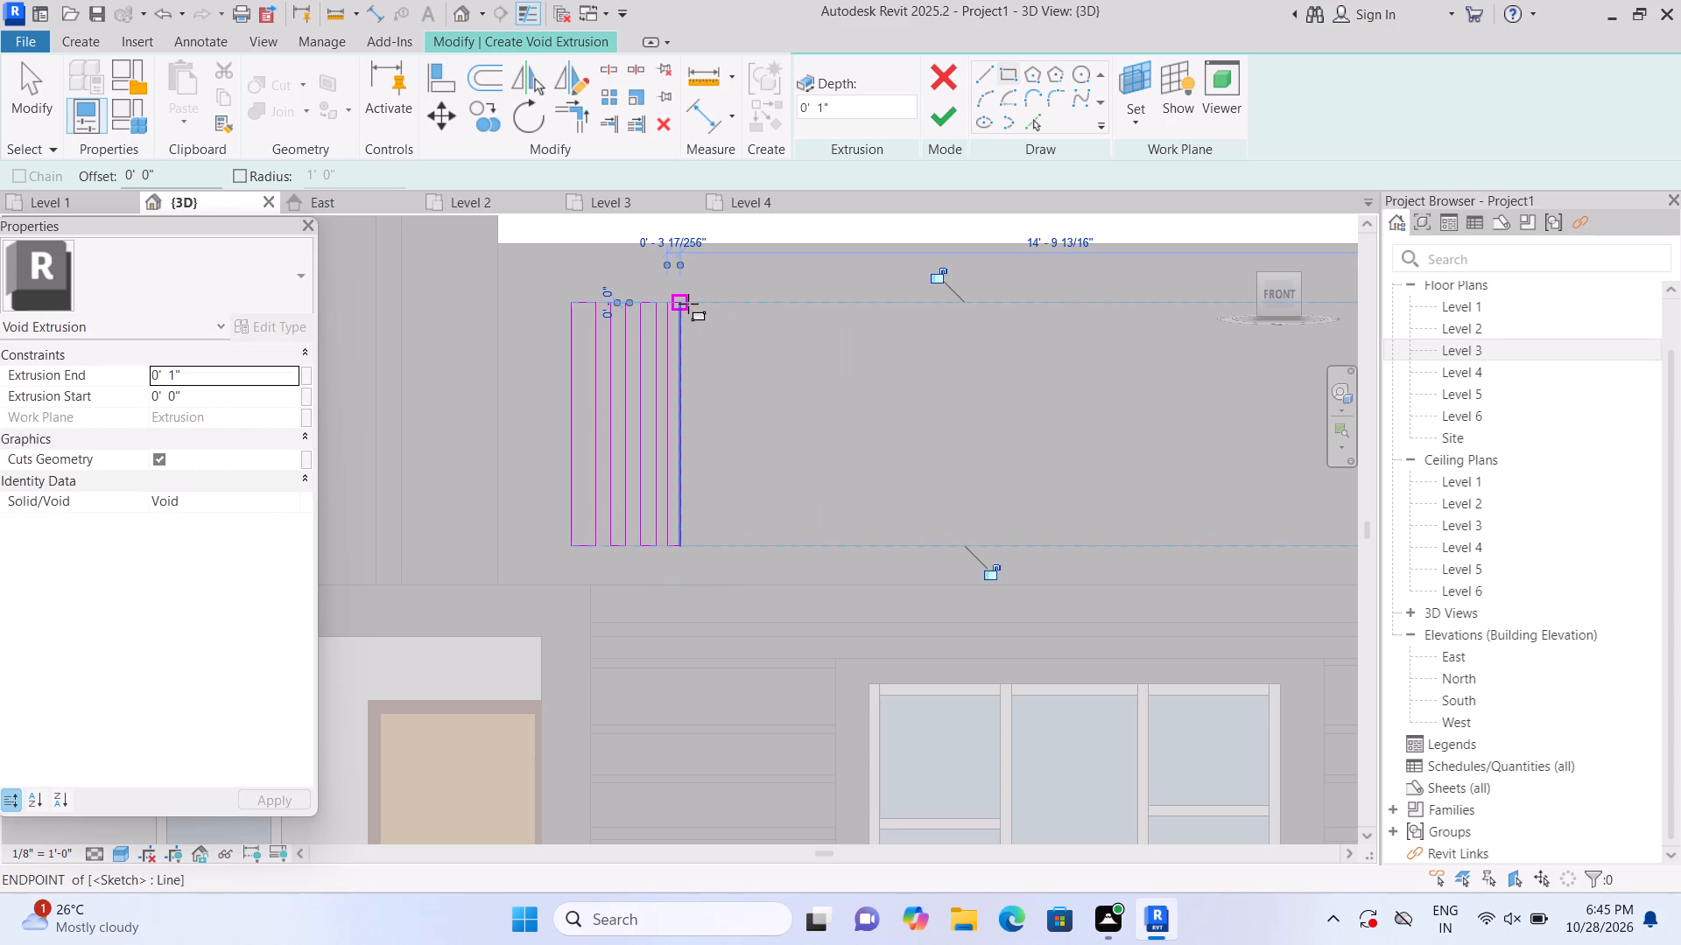
{"action": "left_click", "coordinate": [693, 304]}
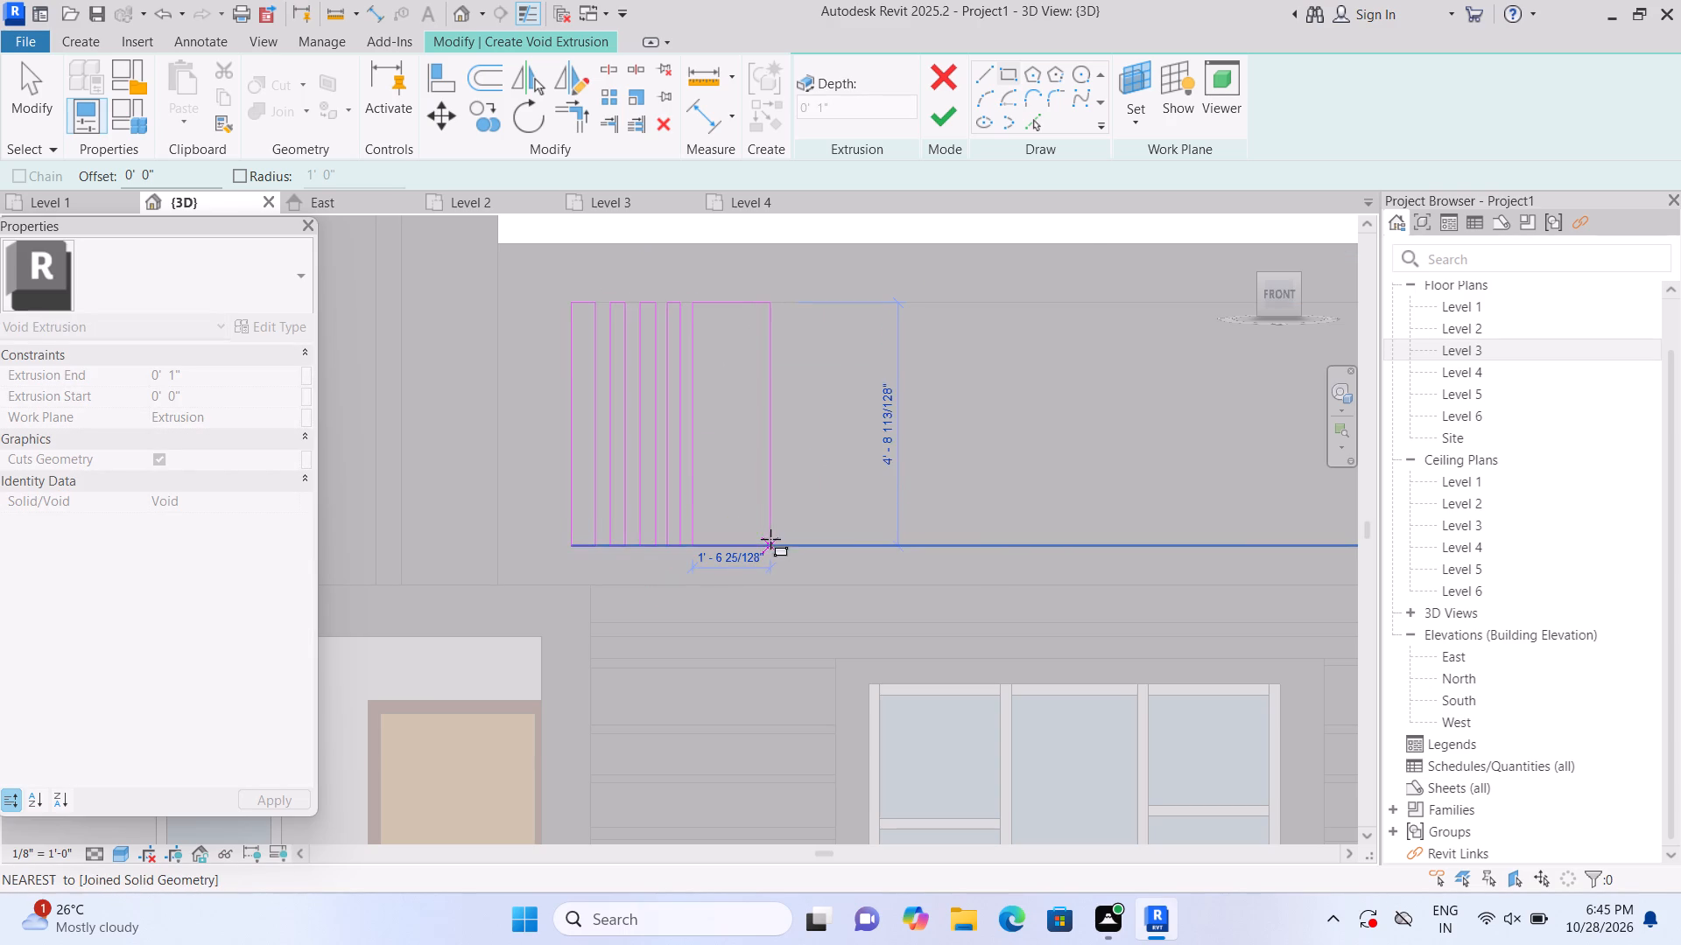
{"action": "left_click", "coordinate": [704, 540]}
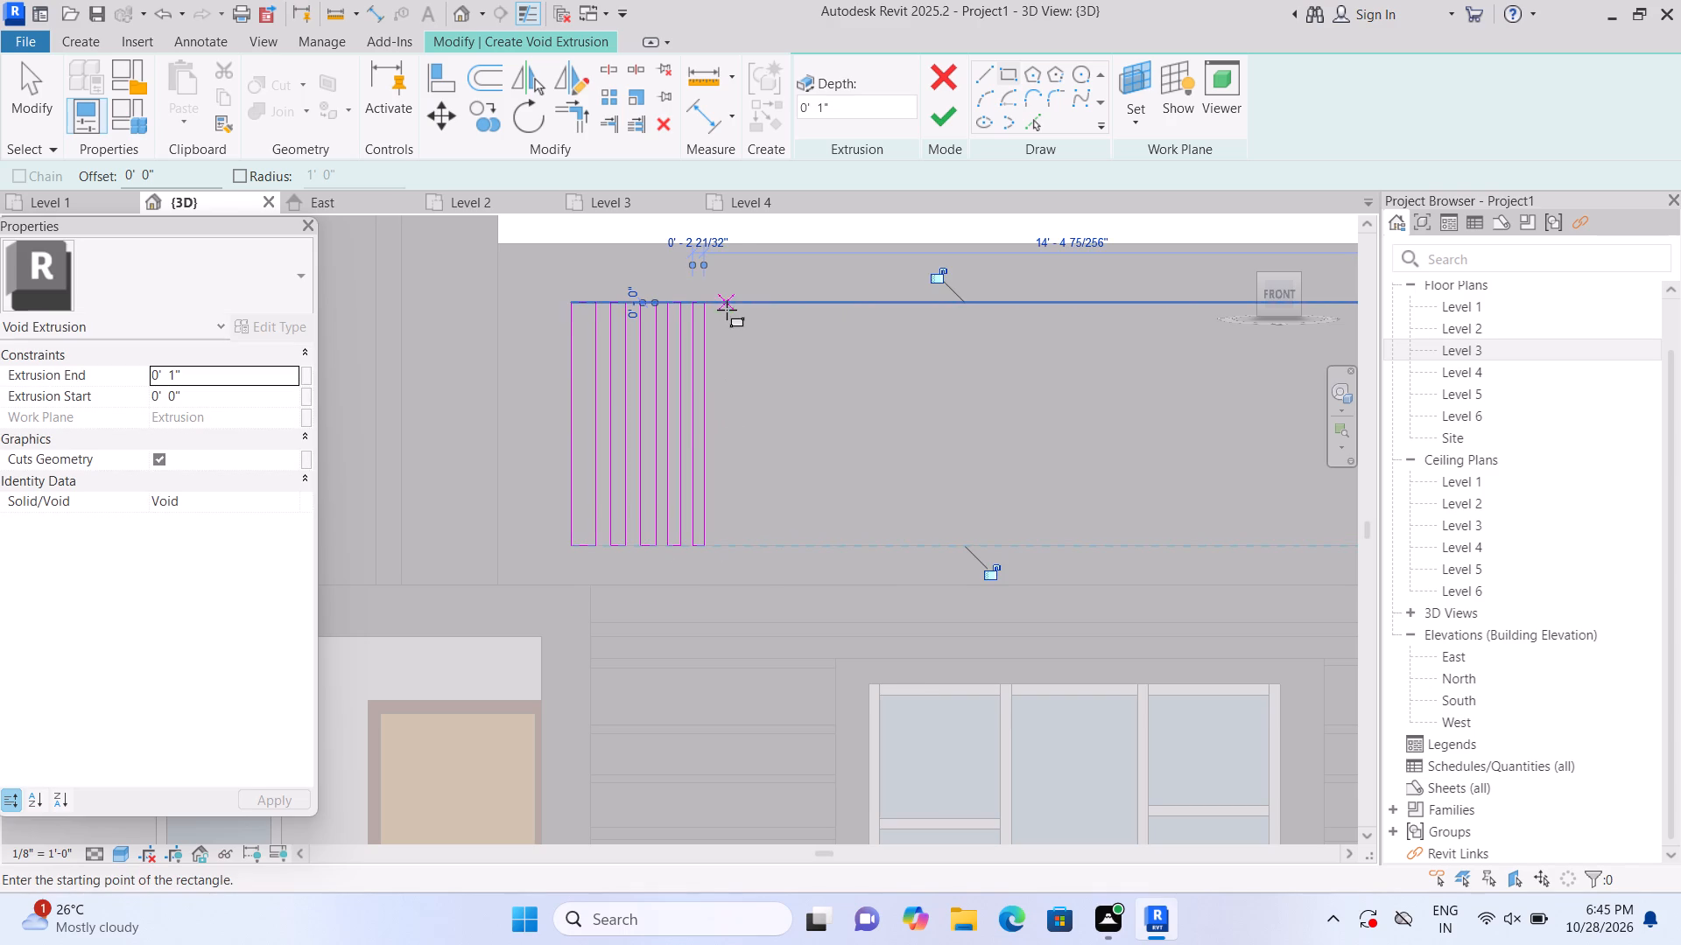
{"action": "left_click", "coordinate": [717, 304]}
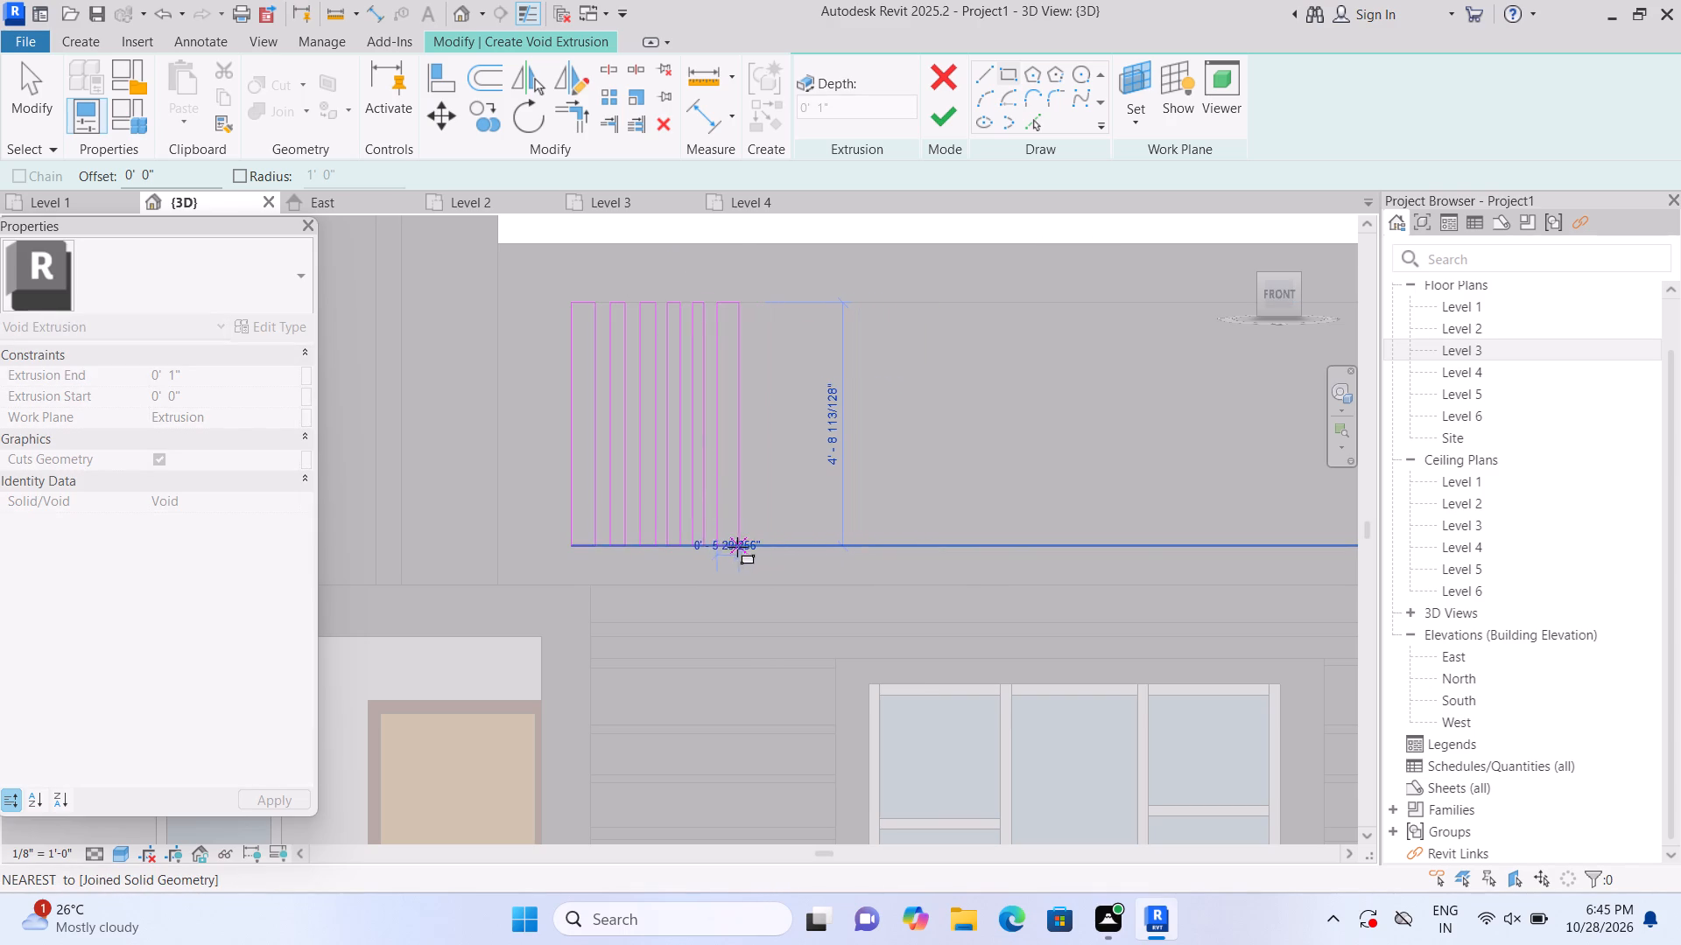
{"action": "left_click", "coordinate": [730, 545]}
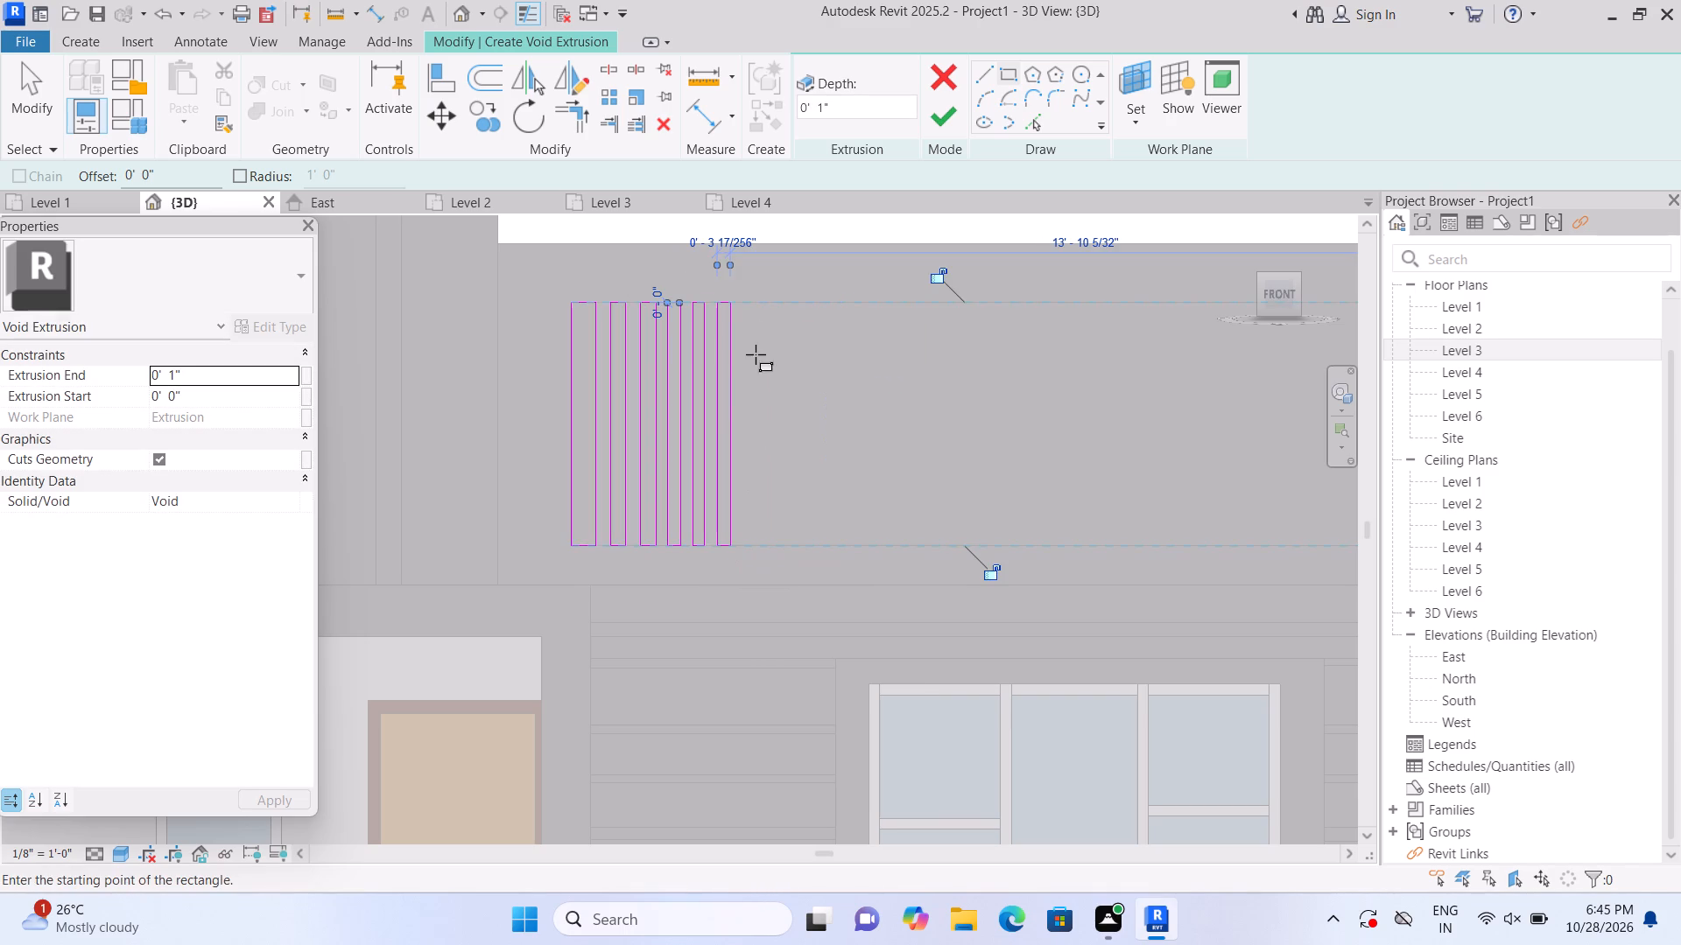
Continue the row rightward across the parapet panel with five more full-height void rectangles, each about 2 1/2" to 3" wide.
{"action": "left_click", "coordinate": [742, 304]}
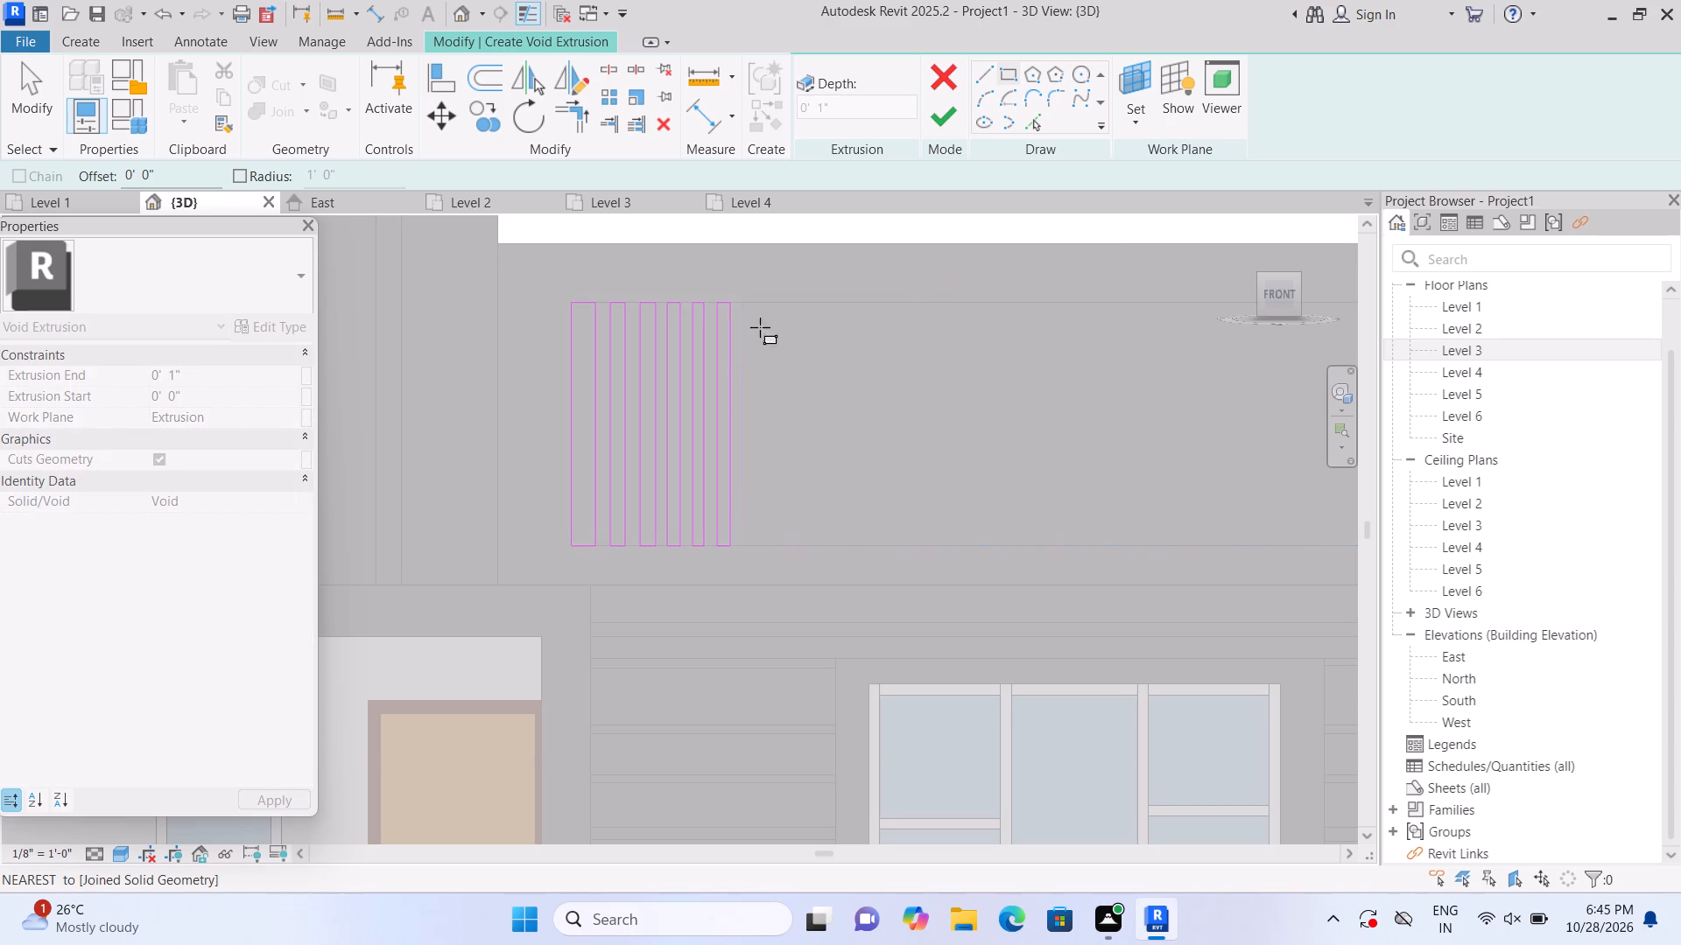
{"action": "left_click", "coordinate": [755, 539]}
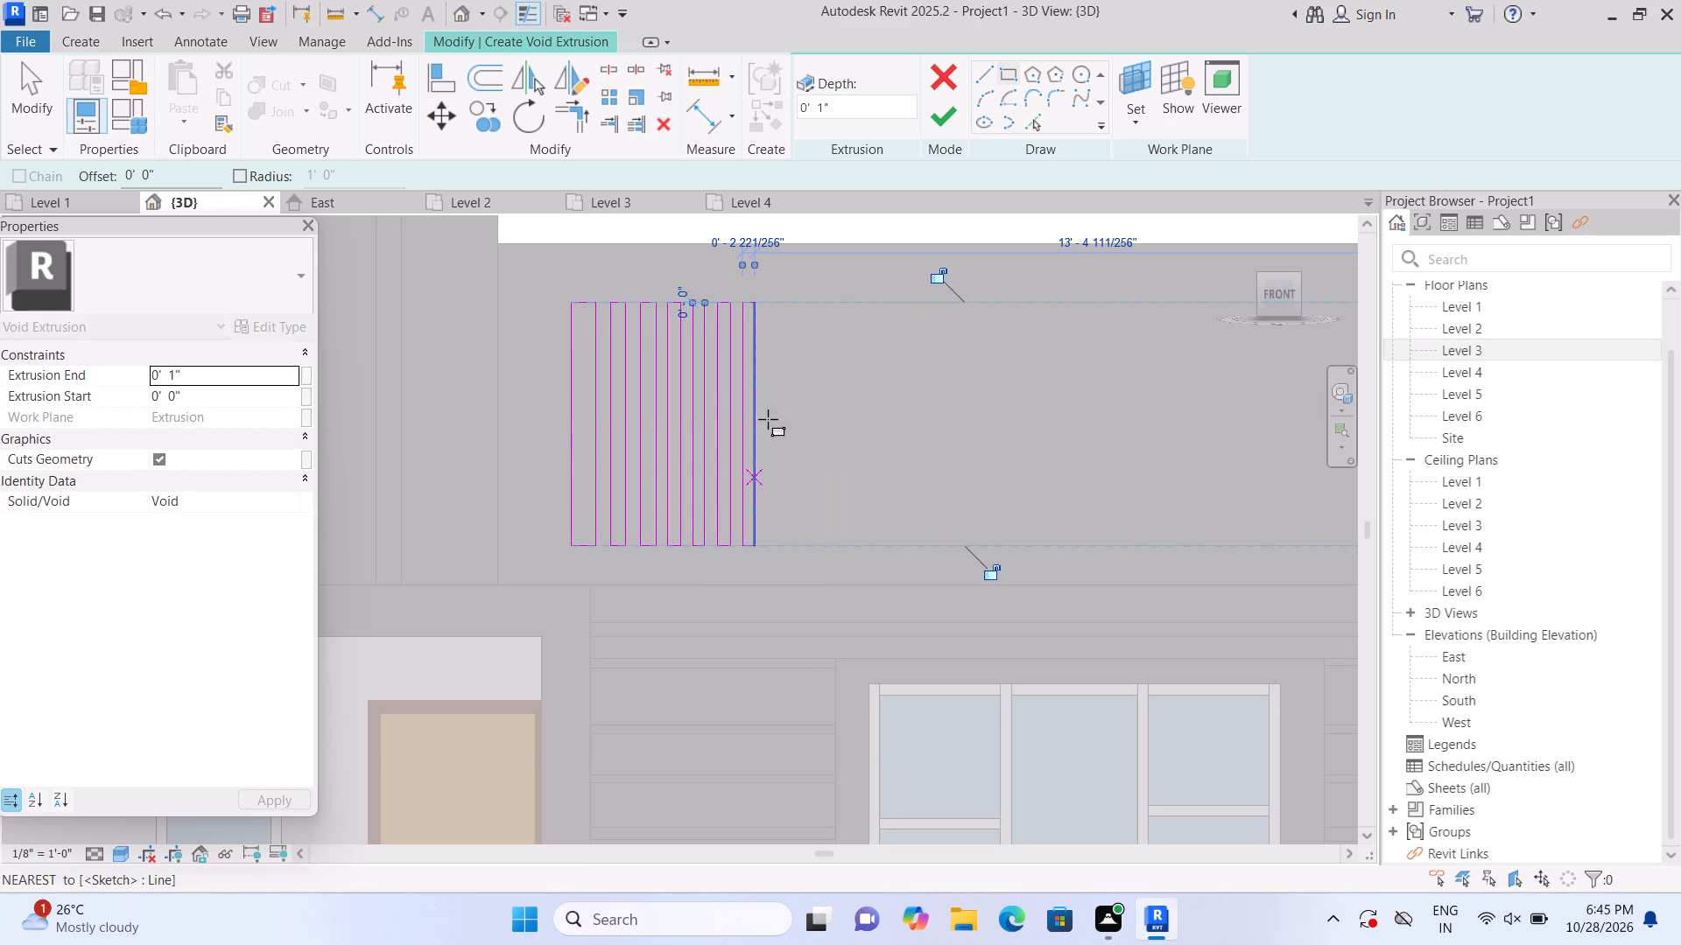
{"action": "left_click", "coordinate": [766, 297]}
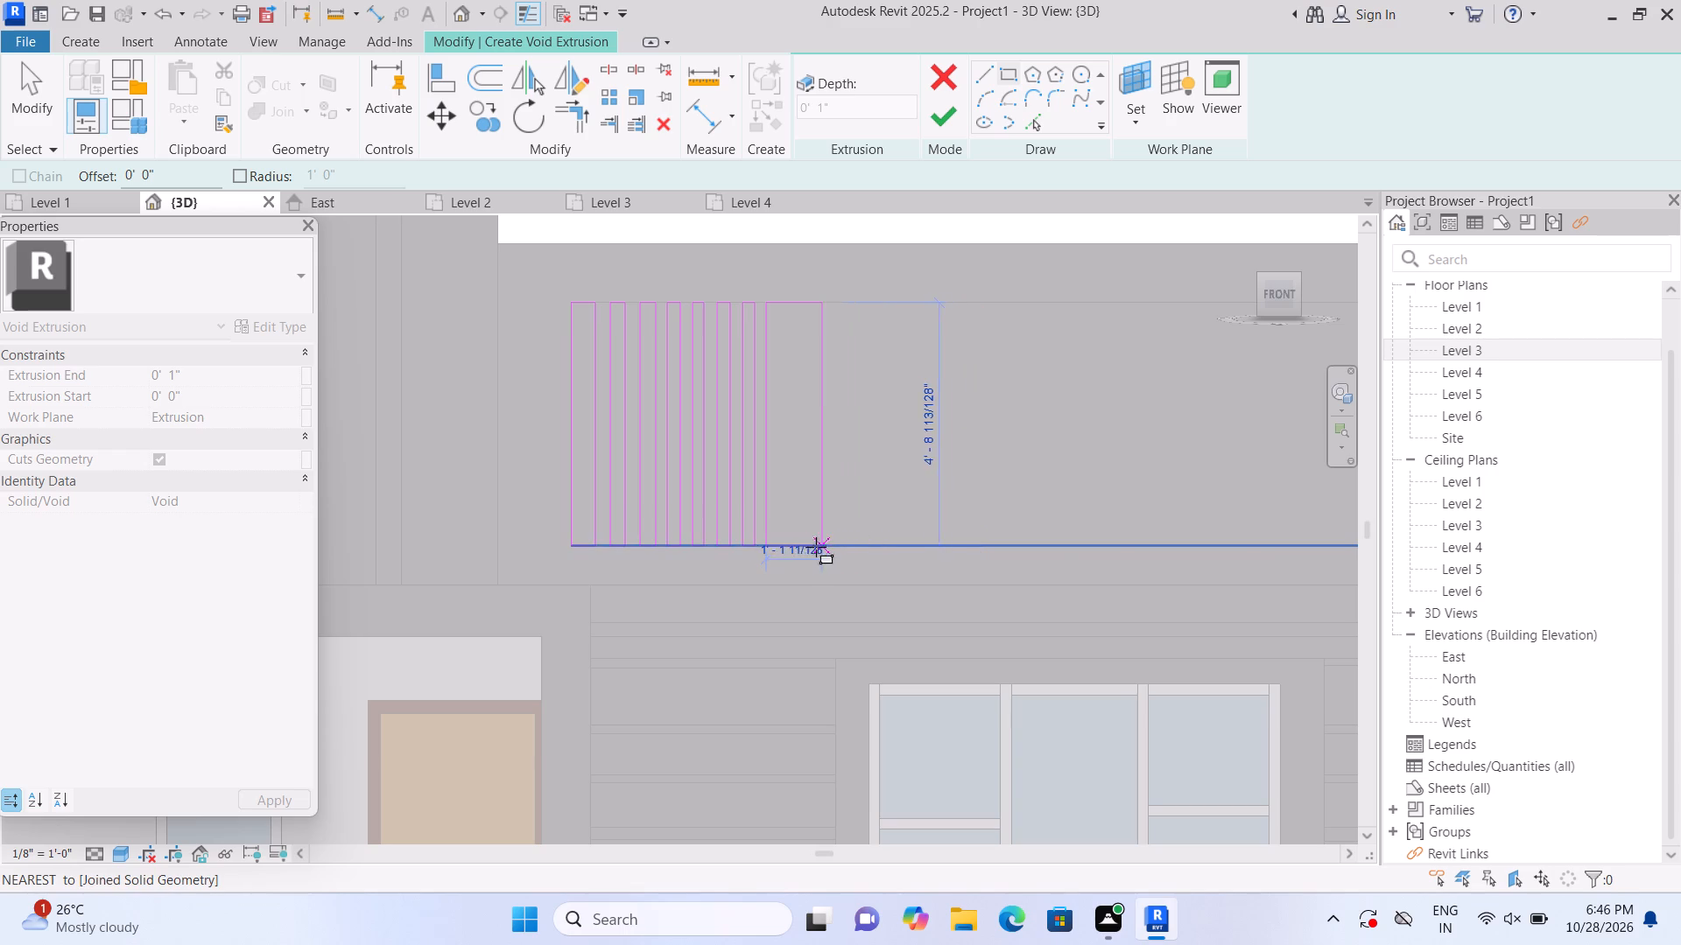
{"action": "left_click", "coordinate": [777, 550]}
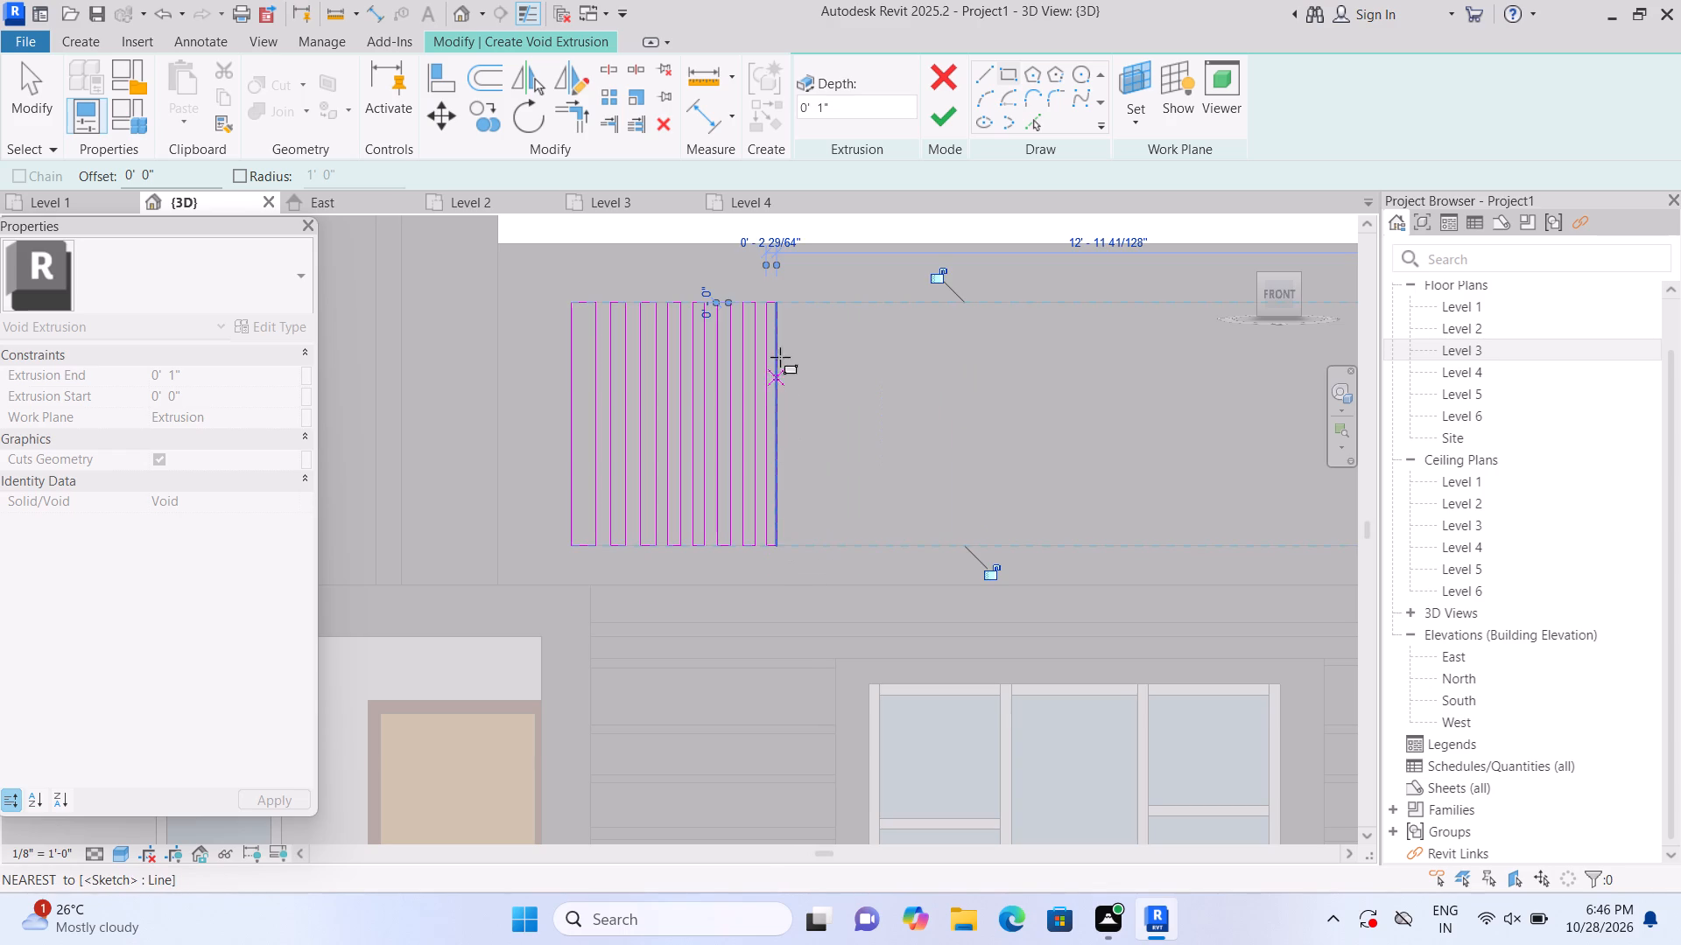
{"action": "left_click", "coordinate": [791, 305]}
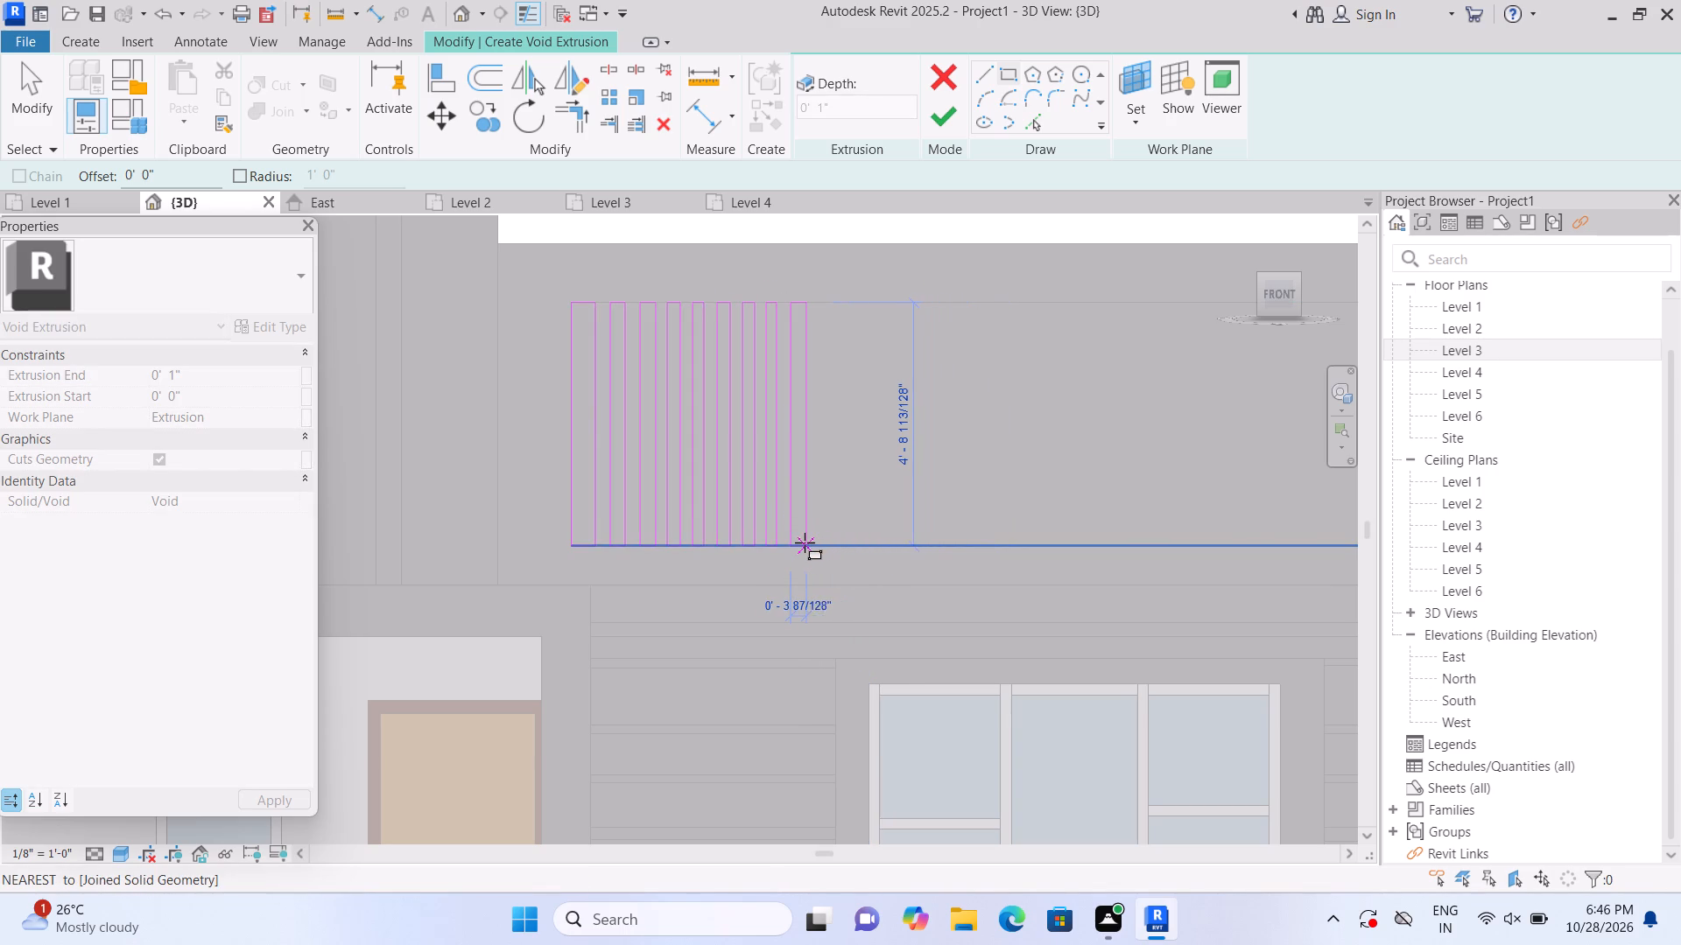
{"action": "left_click", "coordinate": [802, 542]}
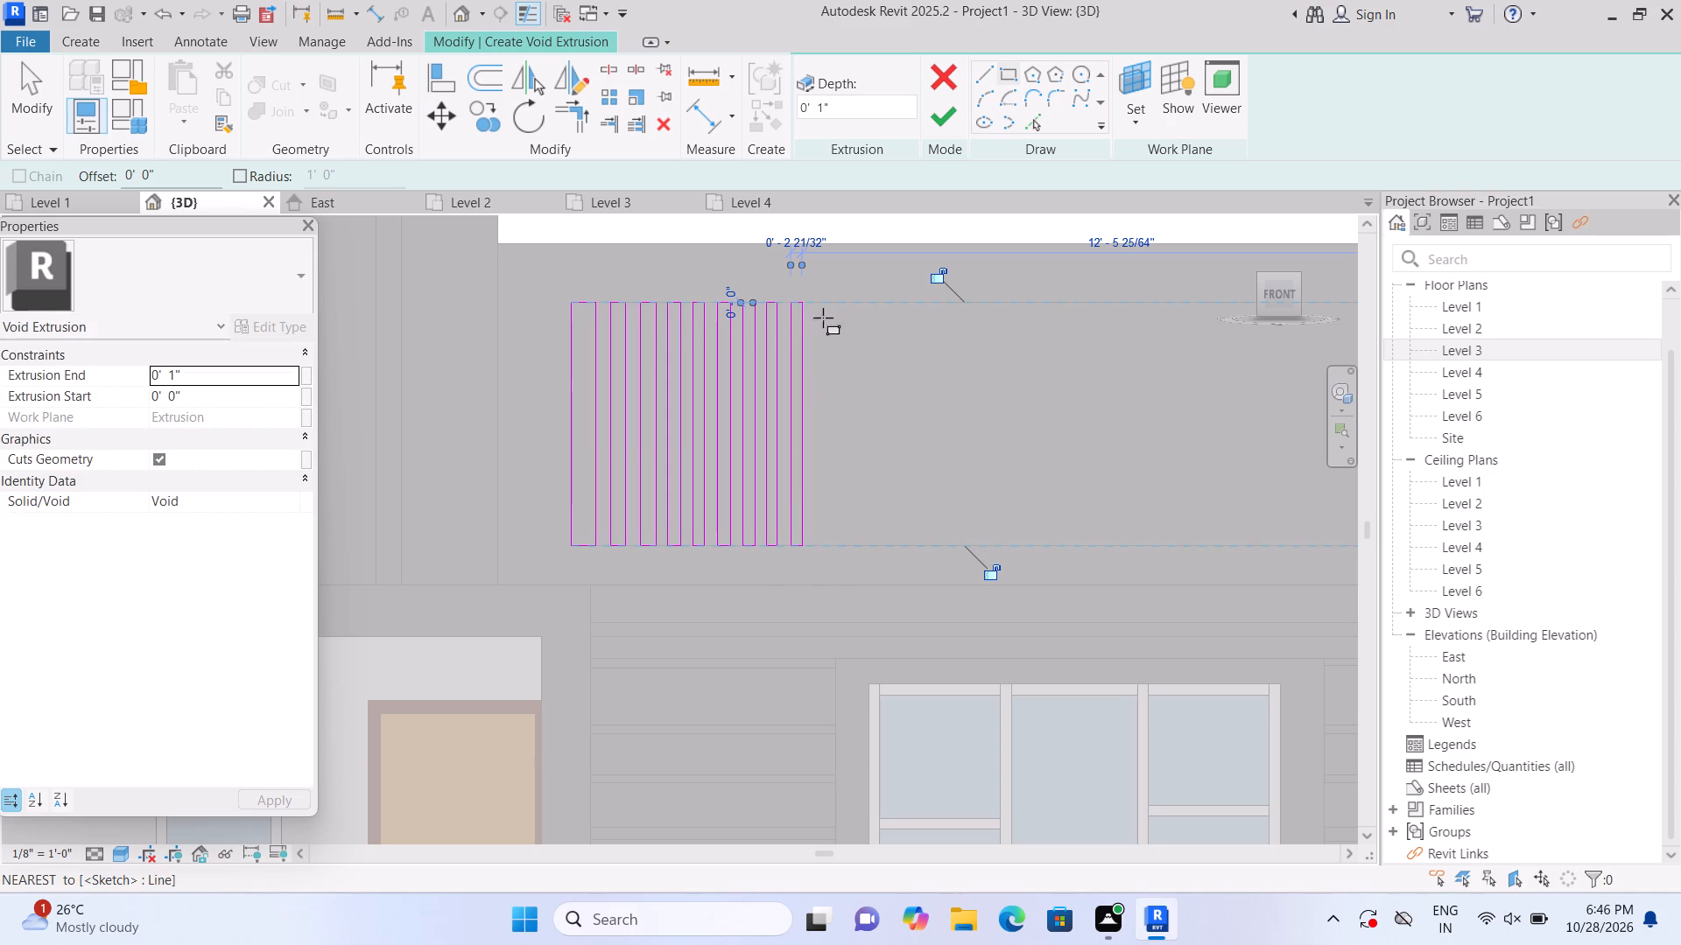
{"action": "left_click", "coordinate": [815, 296]}
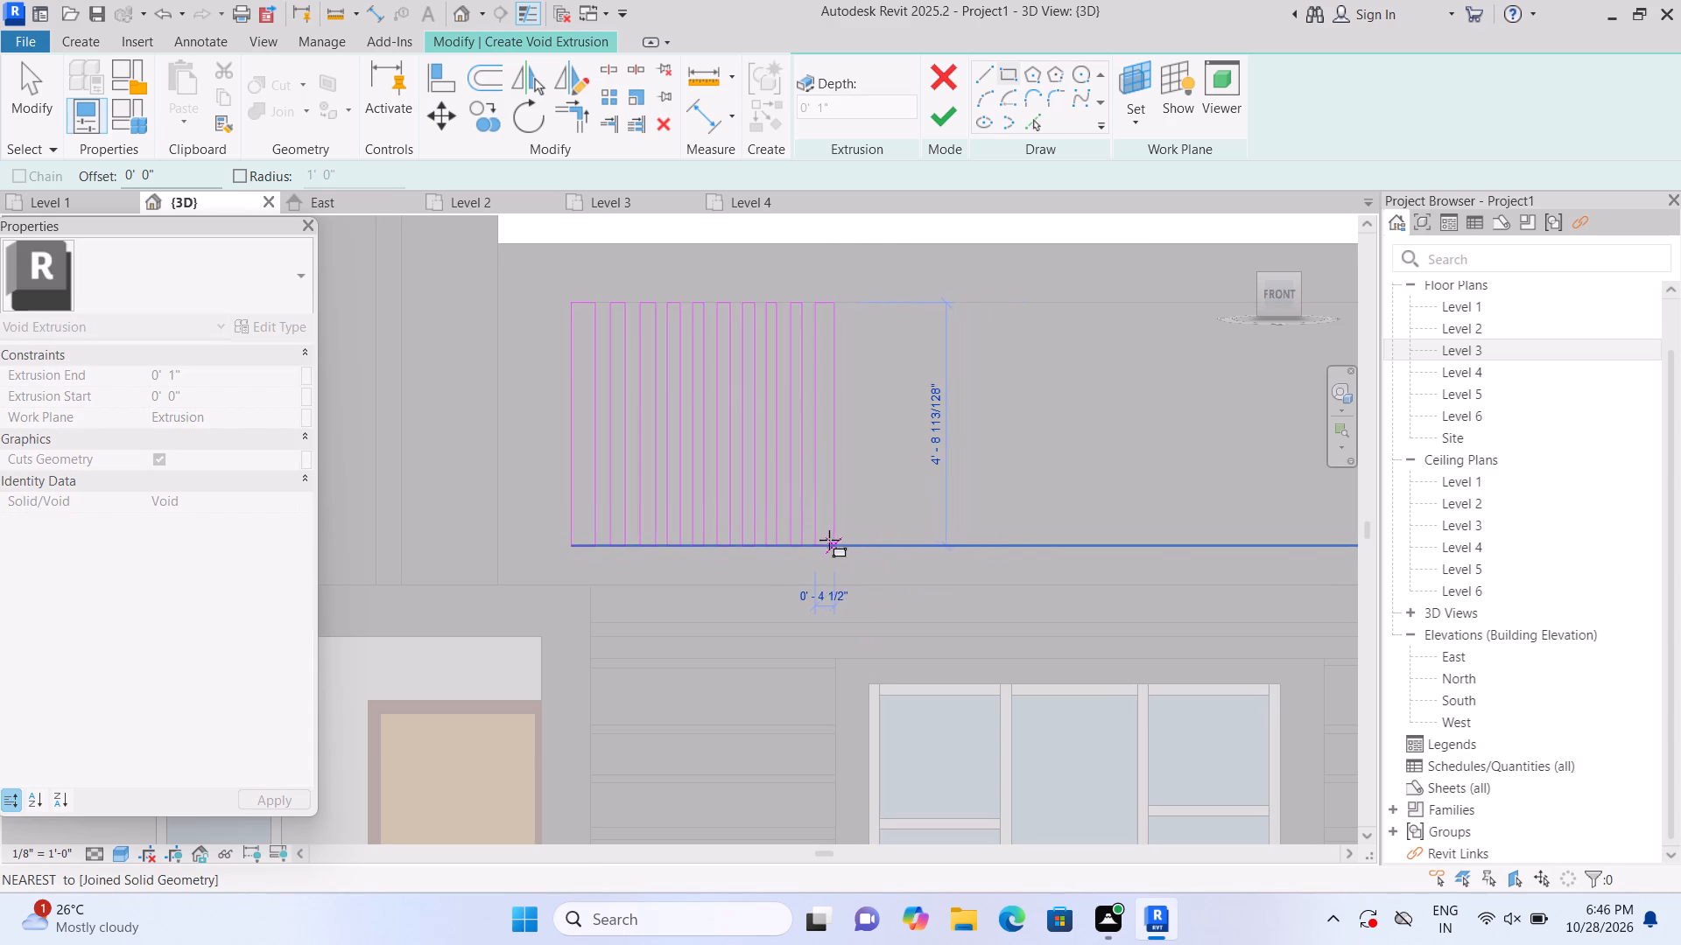
{"action": "left_click", "coordinate": [826, 543]}
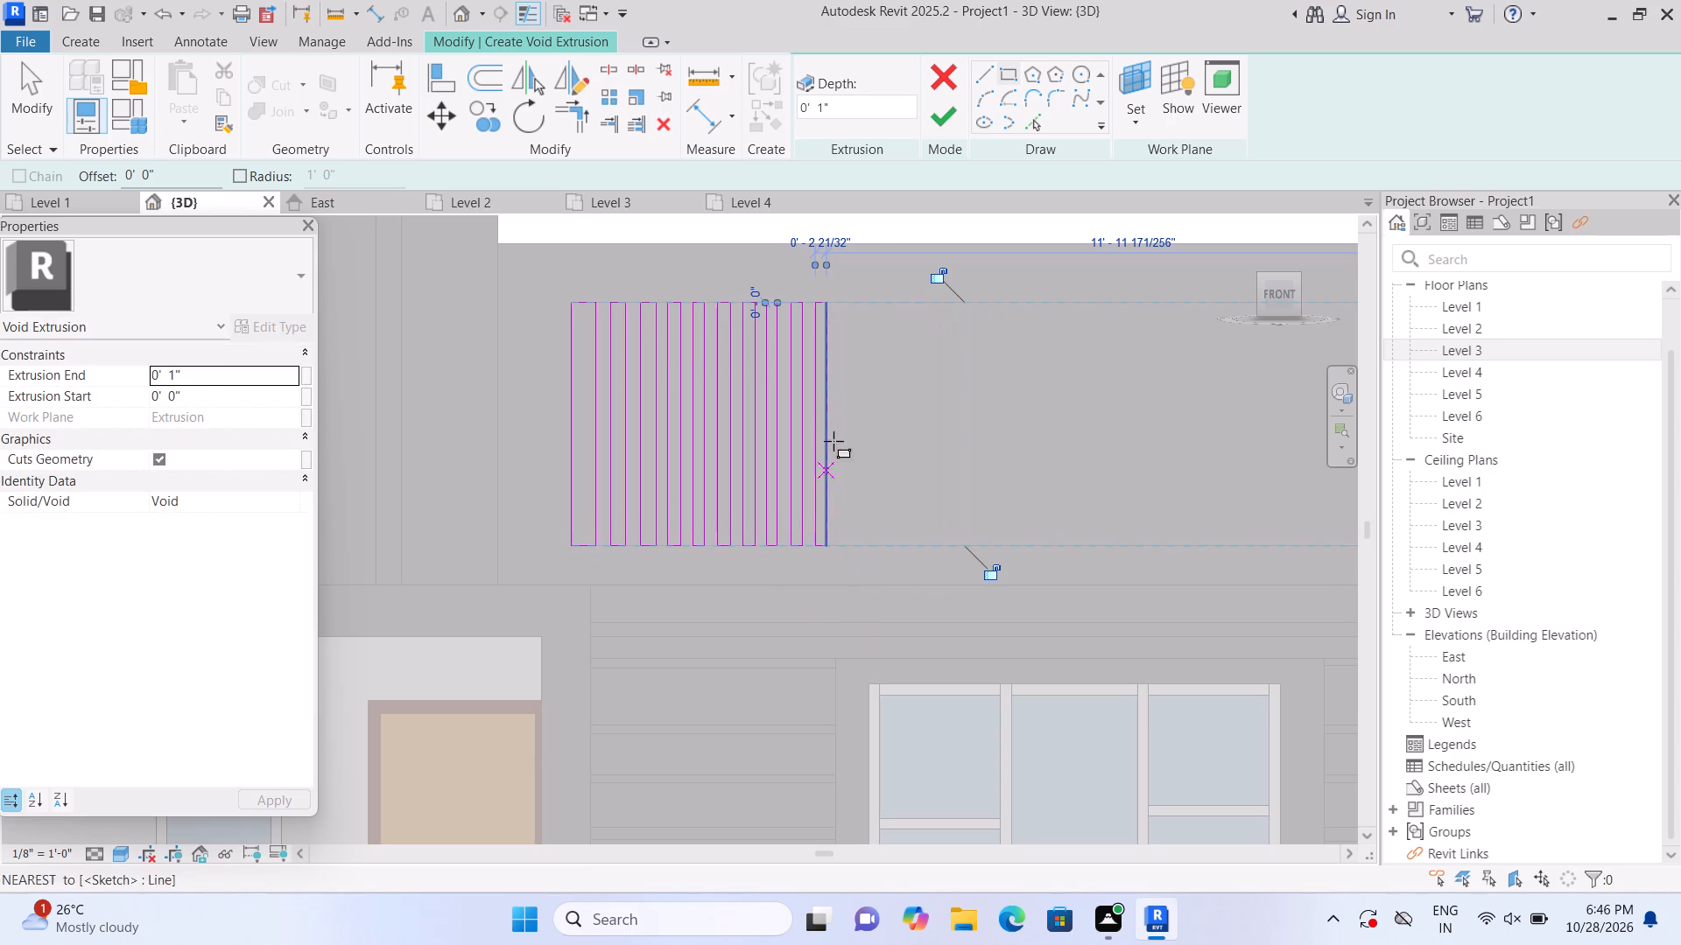
{"action": "left_click", "coordinate": [840, 307]}
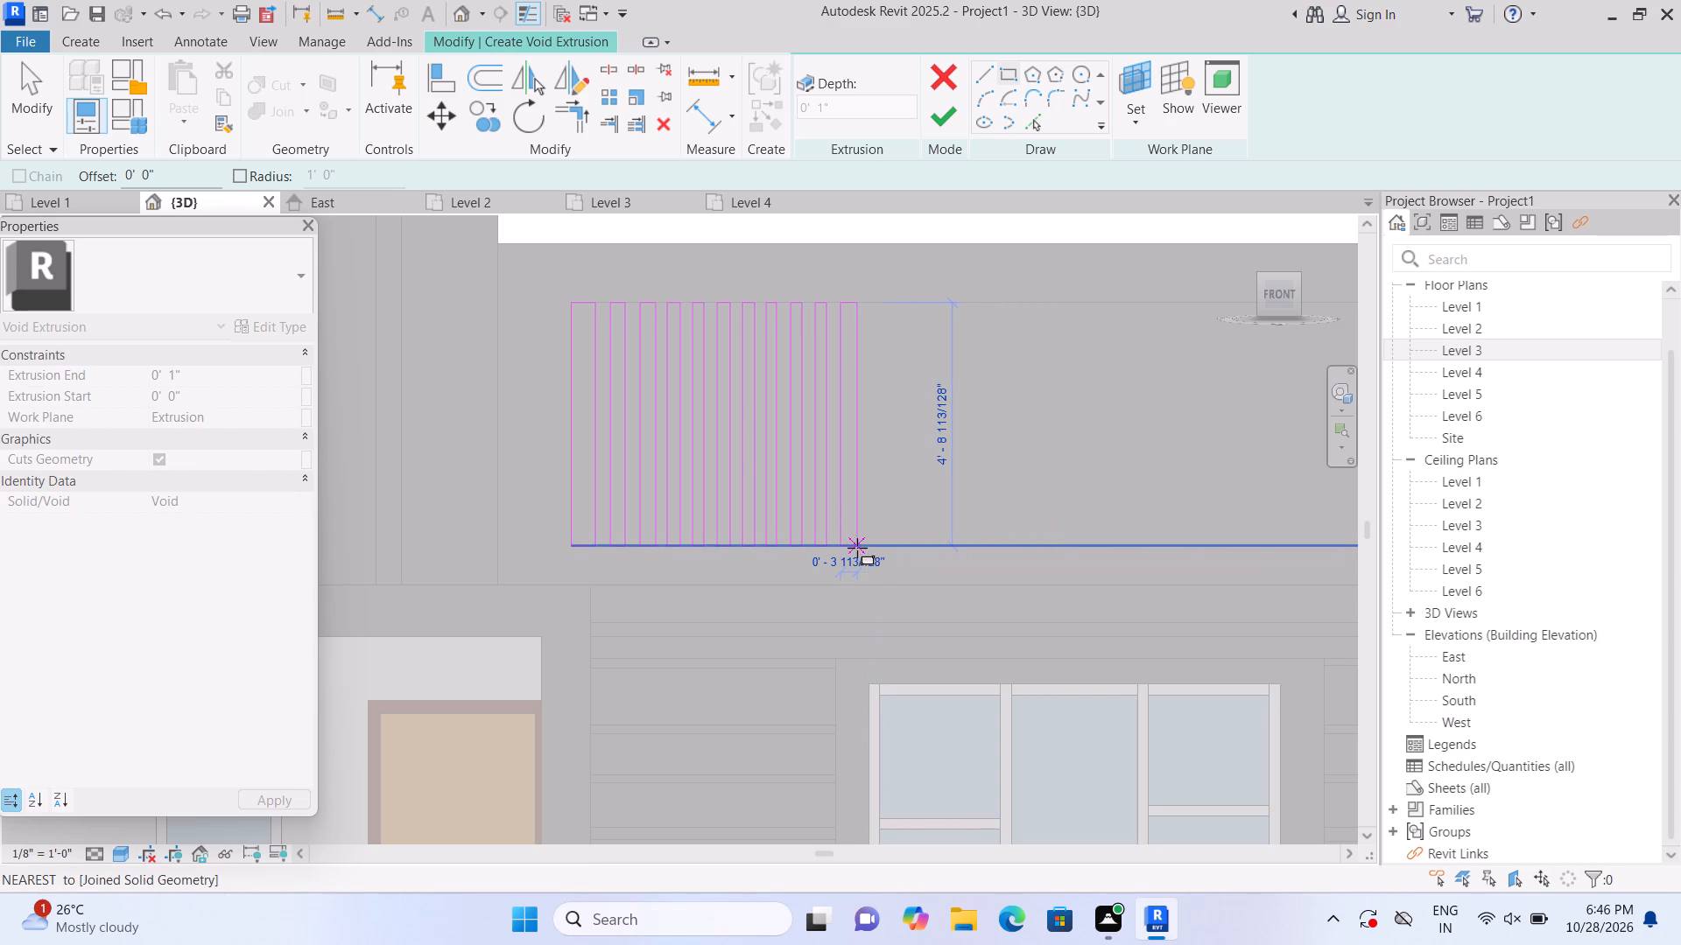
{"action": "left_click", "coordinate": [851, 548]}
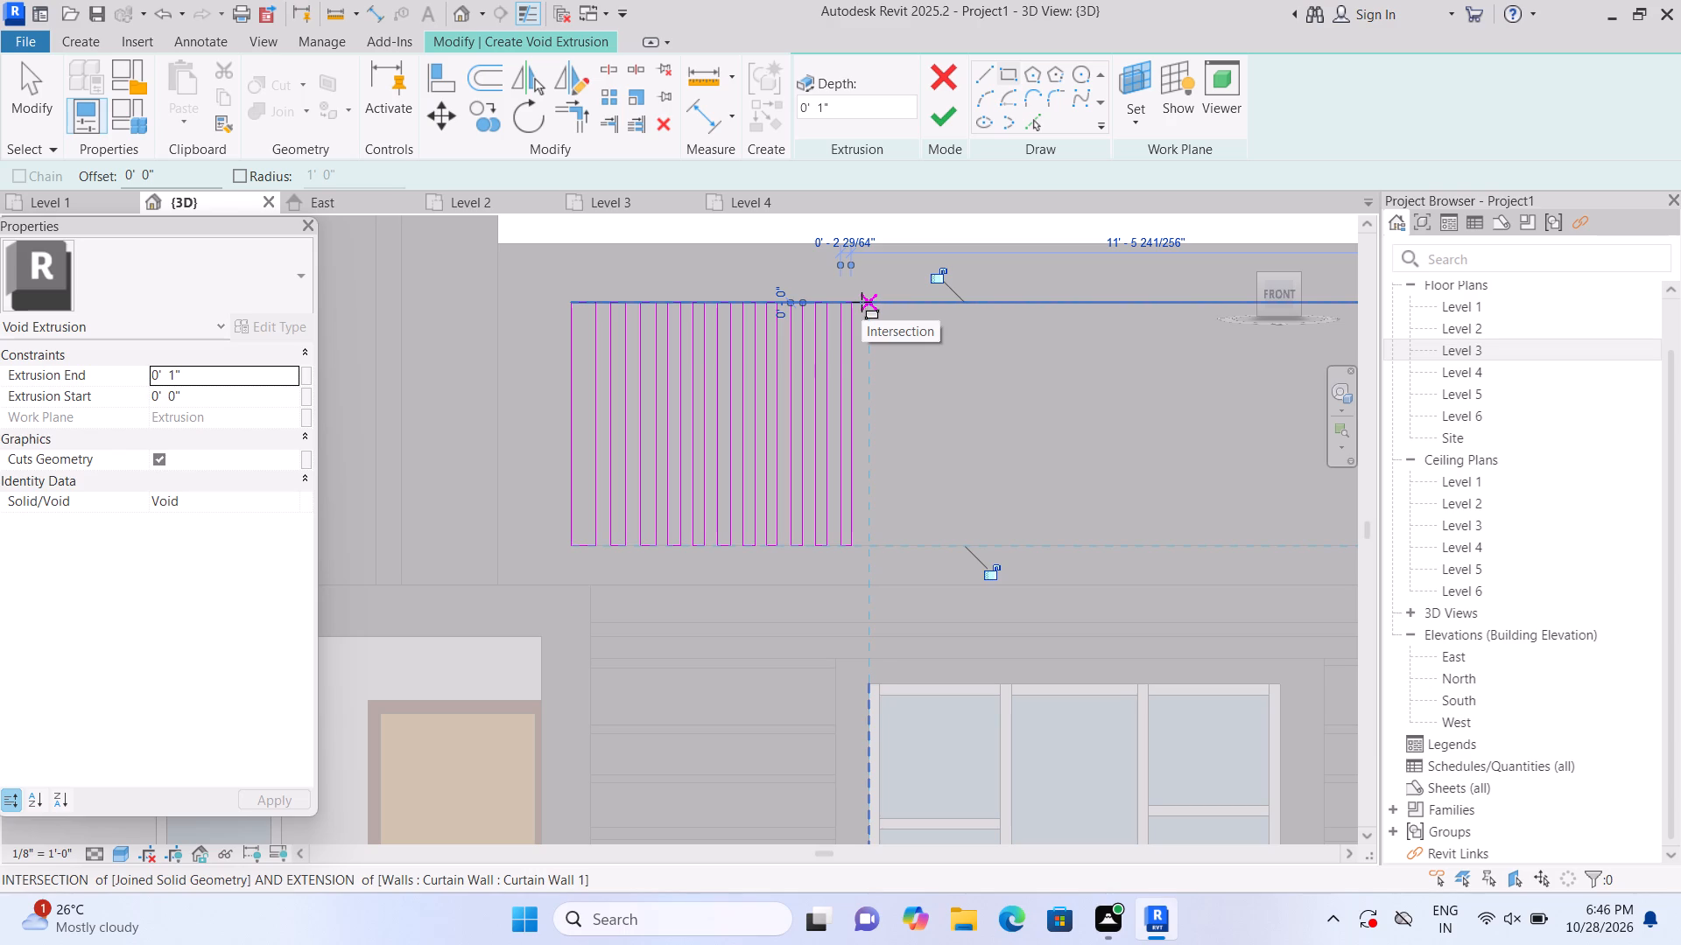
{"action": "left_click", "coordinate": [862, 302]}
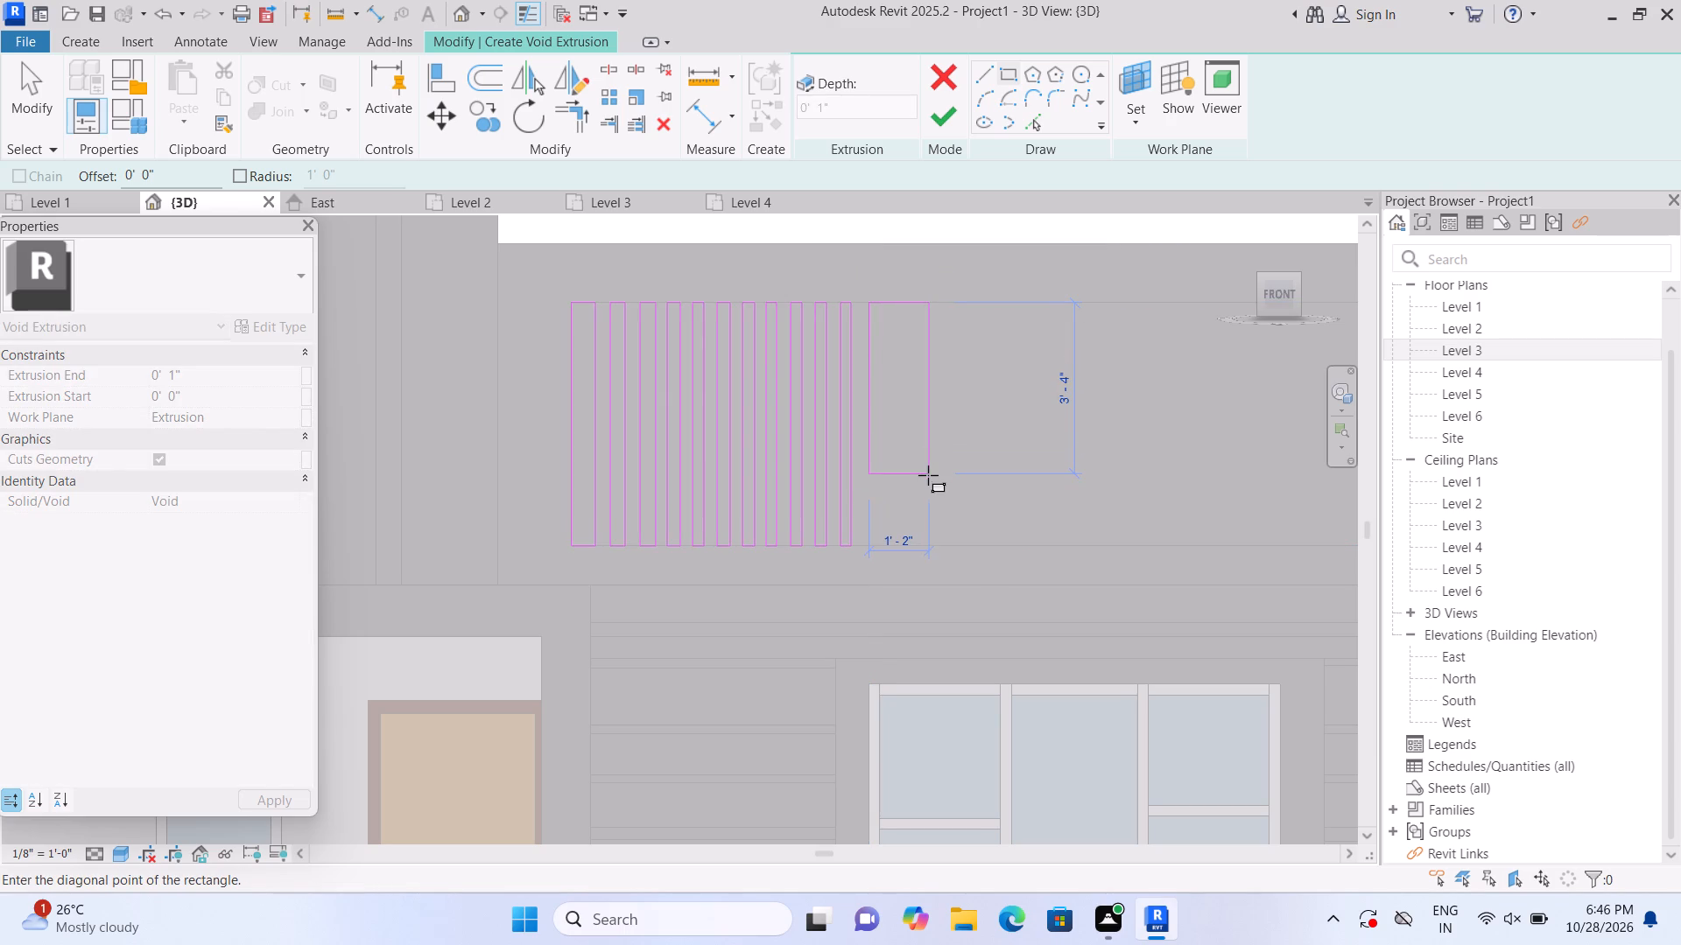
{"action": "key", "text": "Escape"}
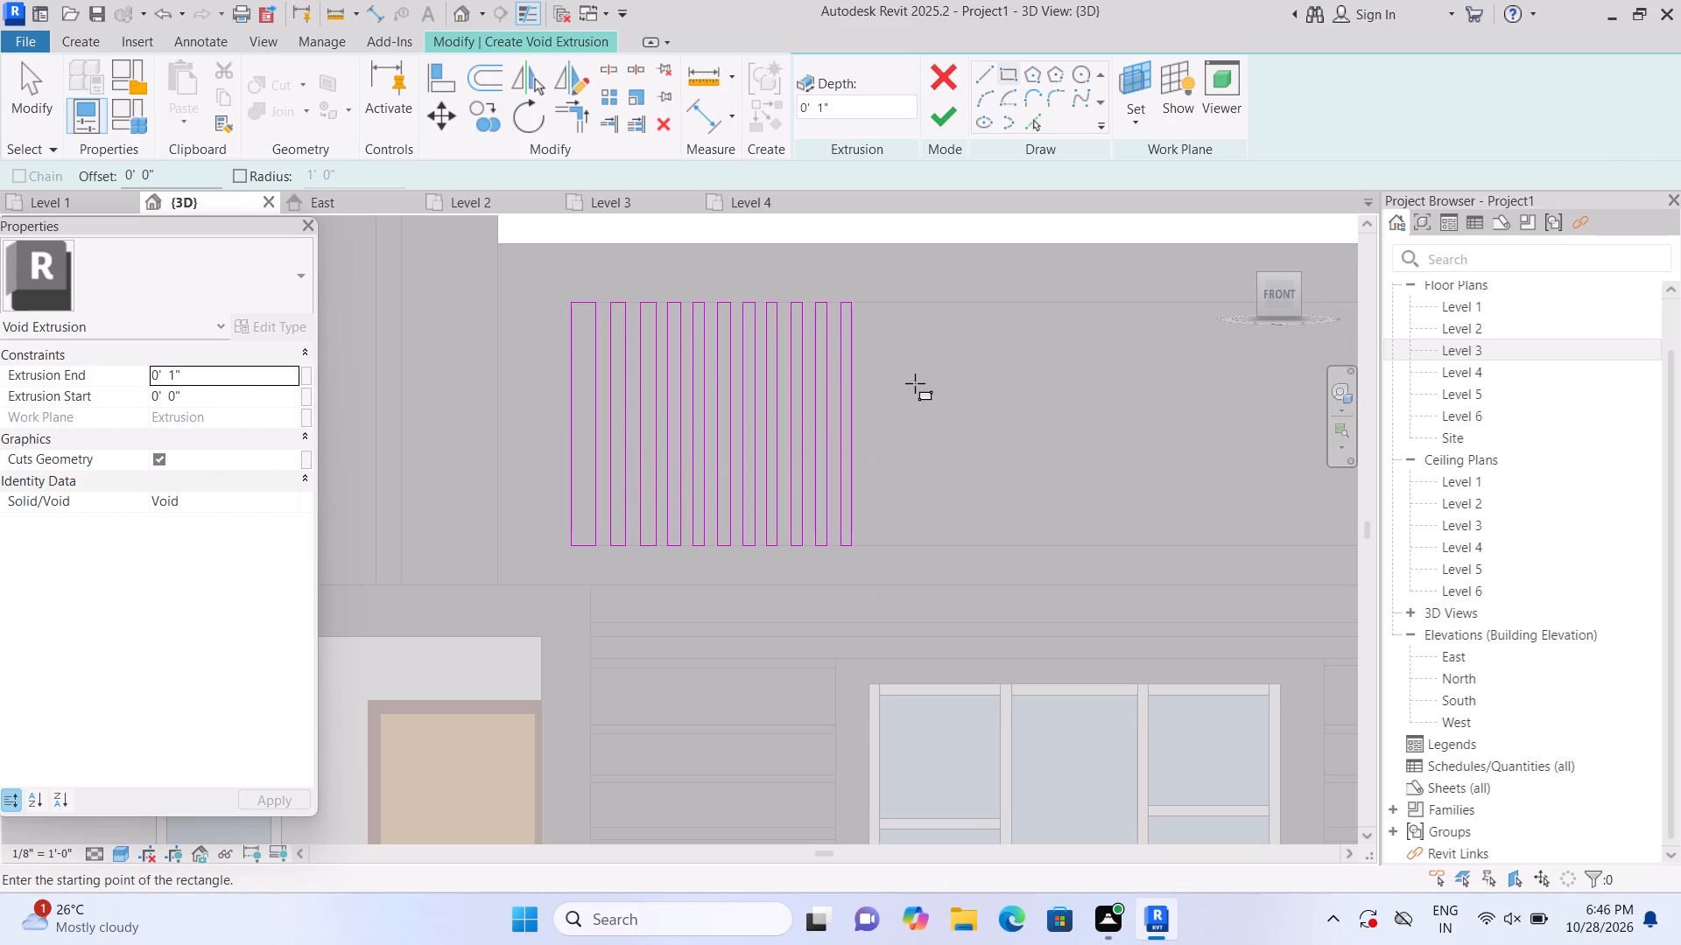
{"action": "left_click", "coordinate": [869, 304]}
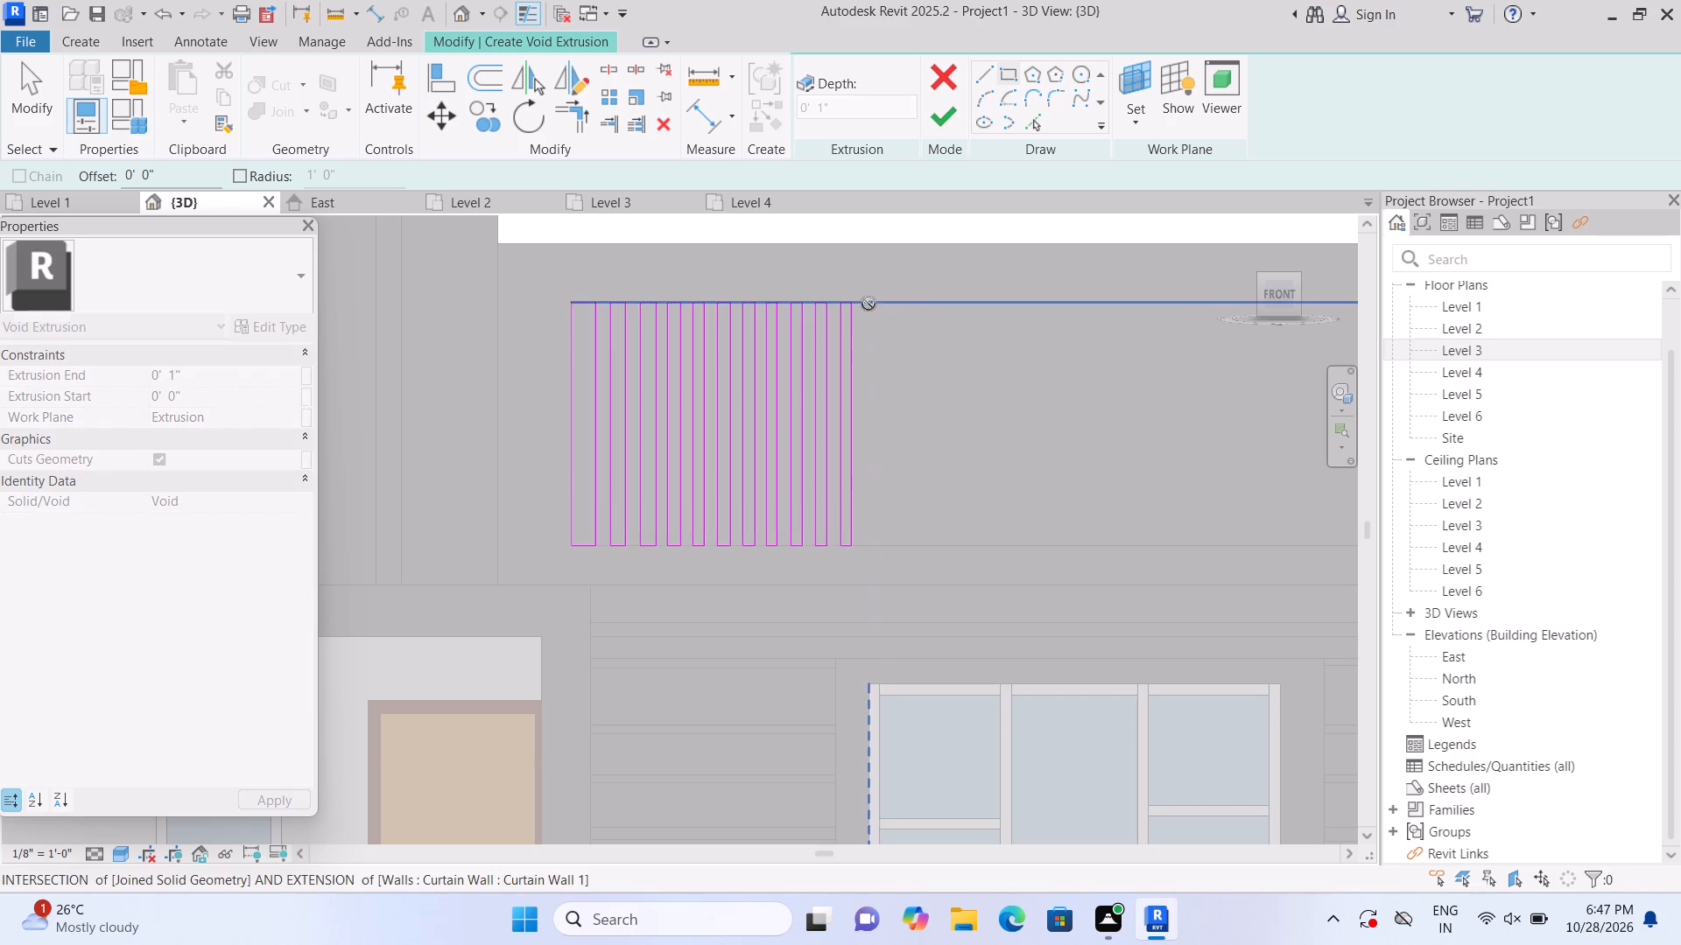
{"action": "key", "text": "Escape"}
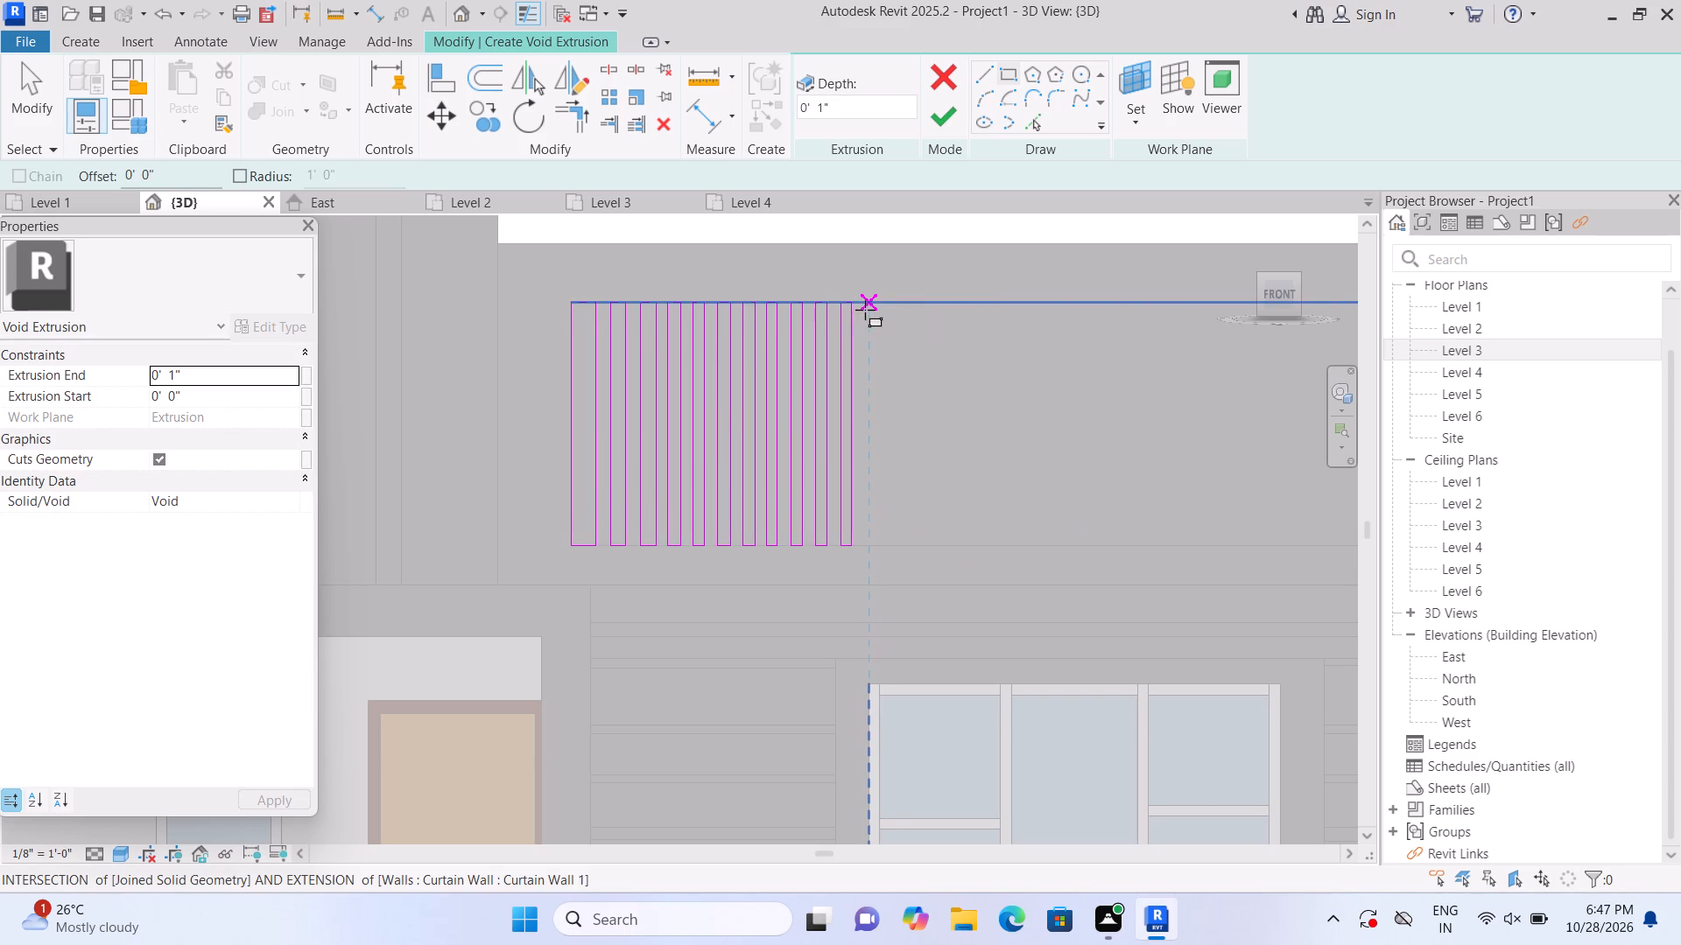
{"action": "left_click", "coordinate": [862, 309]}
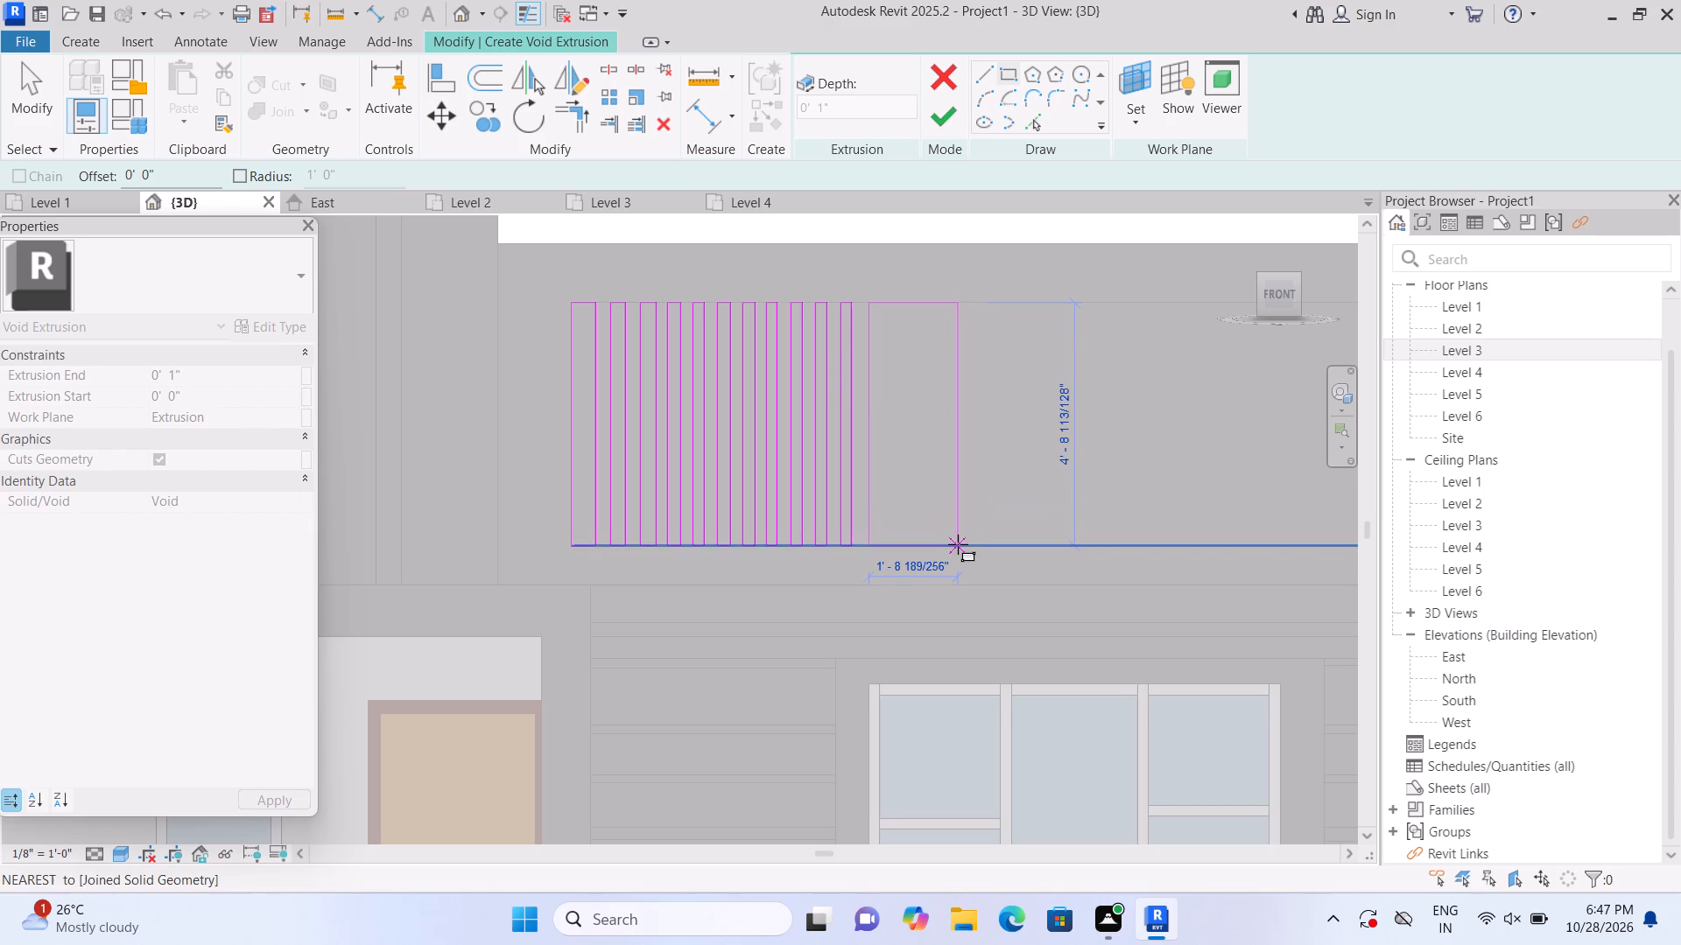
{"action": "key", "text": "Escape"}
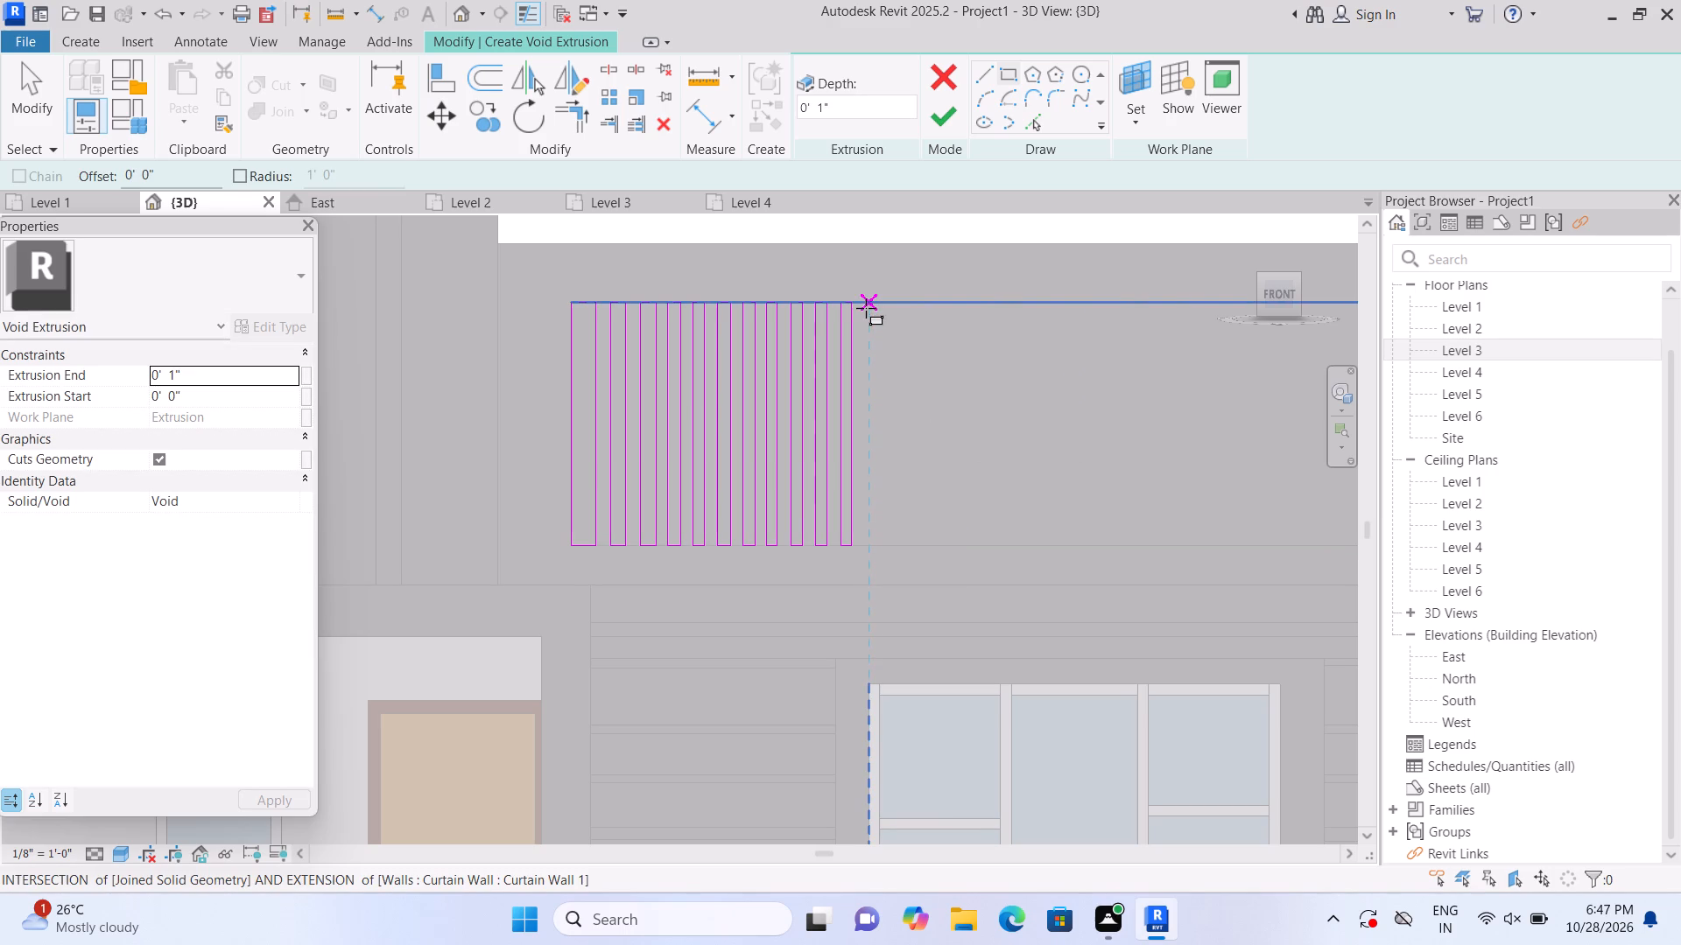
Extend the row with four more full-height void rectangles about 3" to 4" wide, starting in line with the central window's left edge.
{"action": "left_click", "coordinate": [863, 306]}
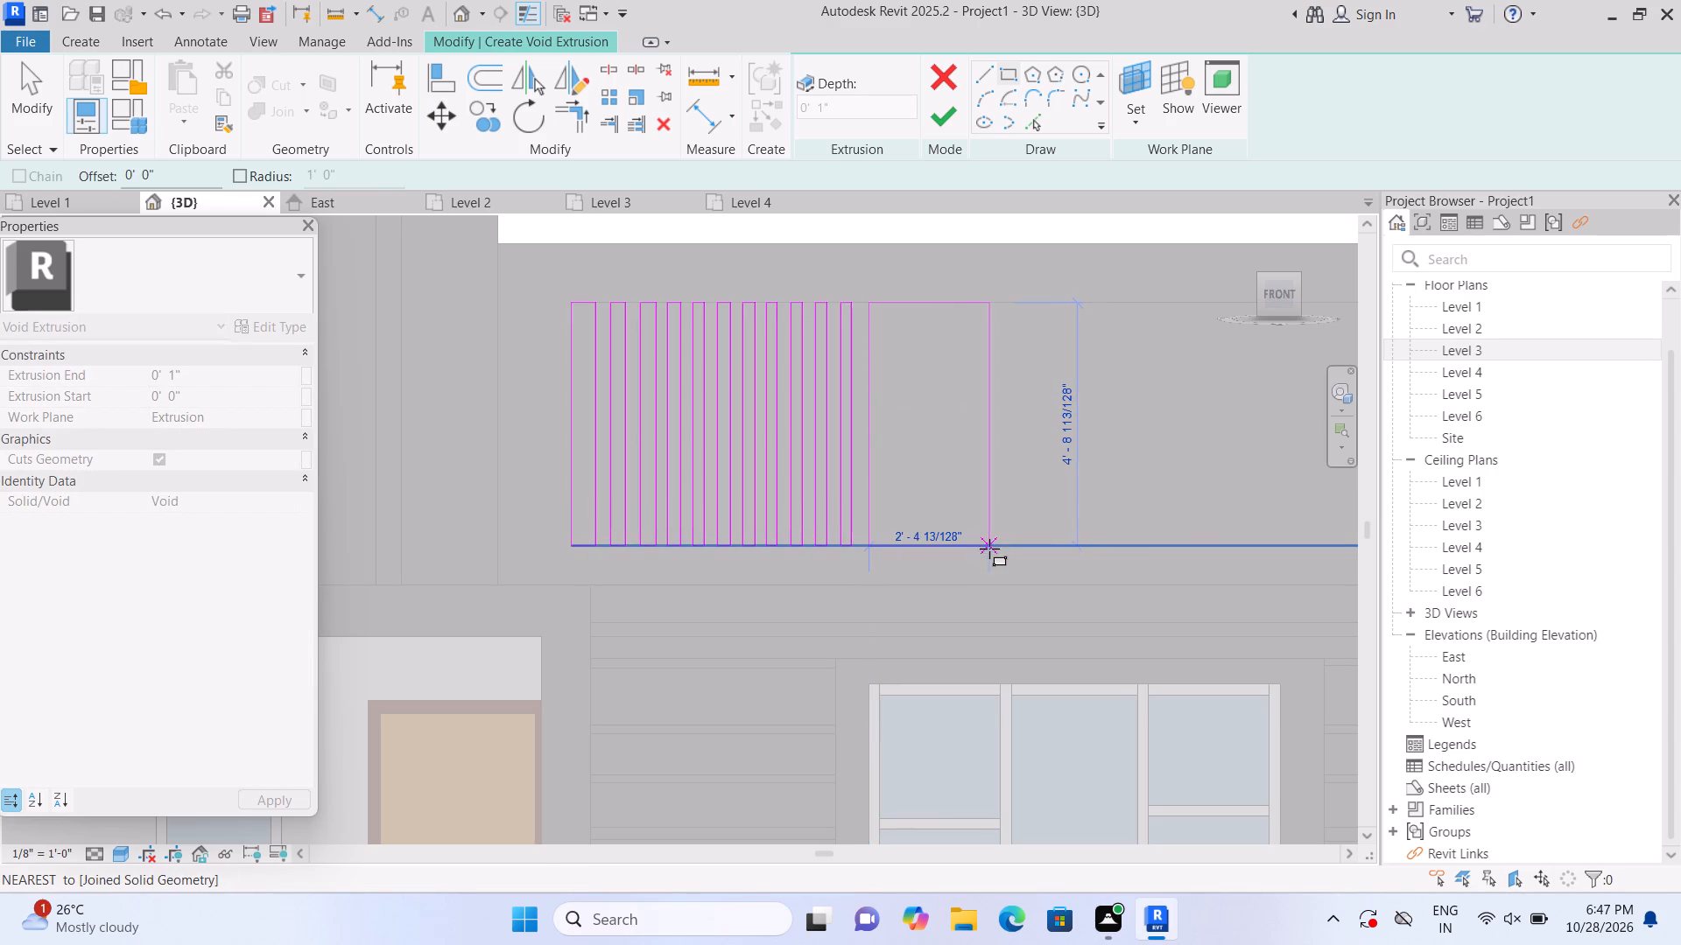
{"action": "left_click", "coordinate": [883, 541]}
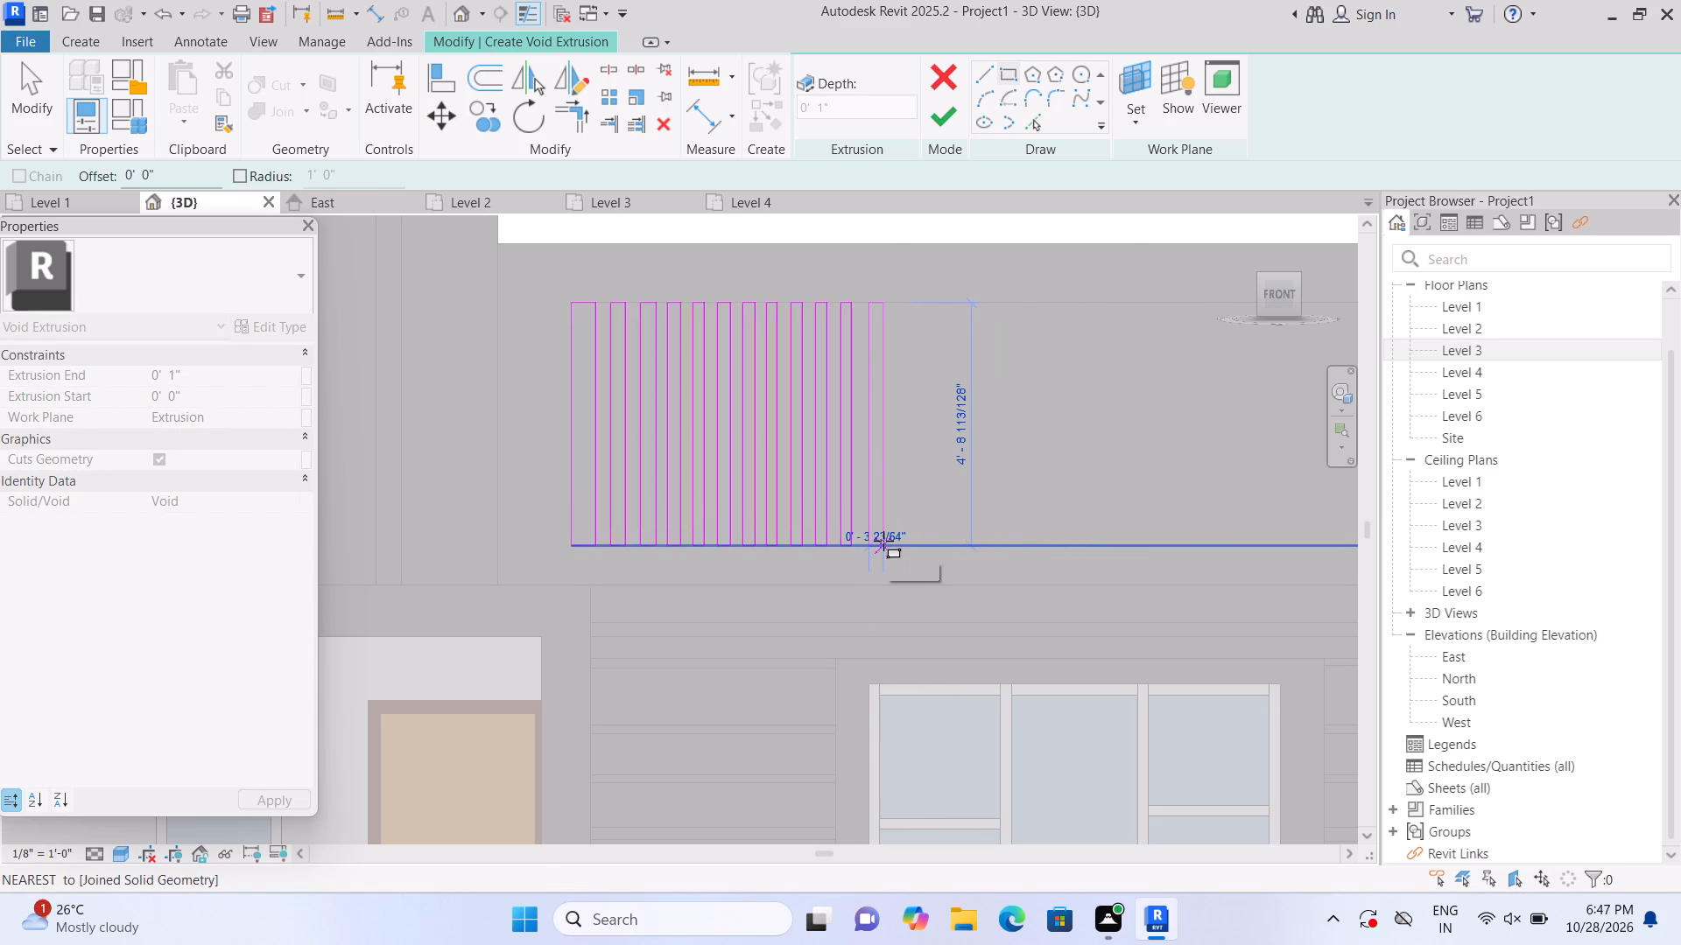
{"action": "left_click", "coordinate": [899, 304]}
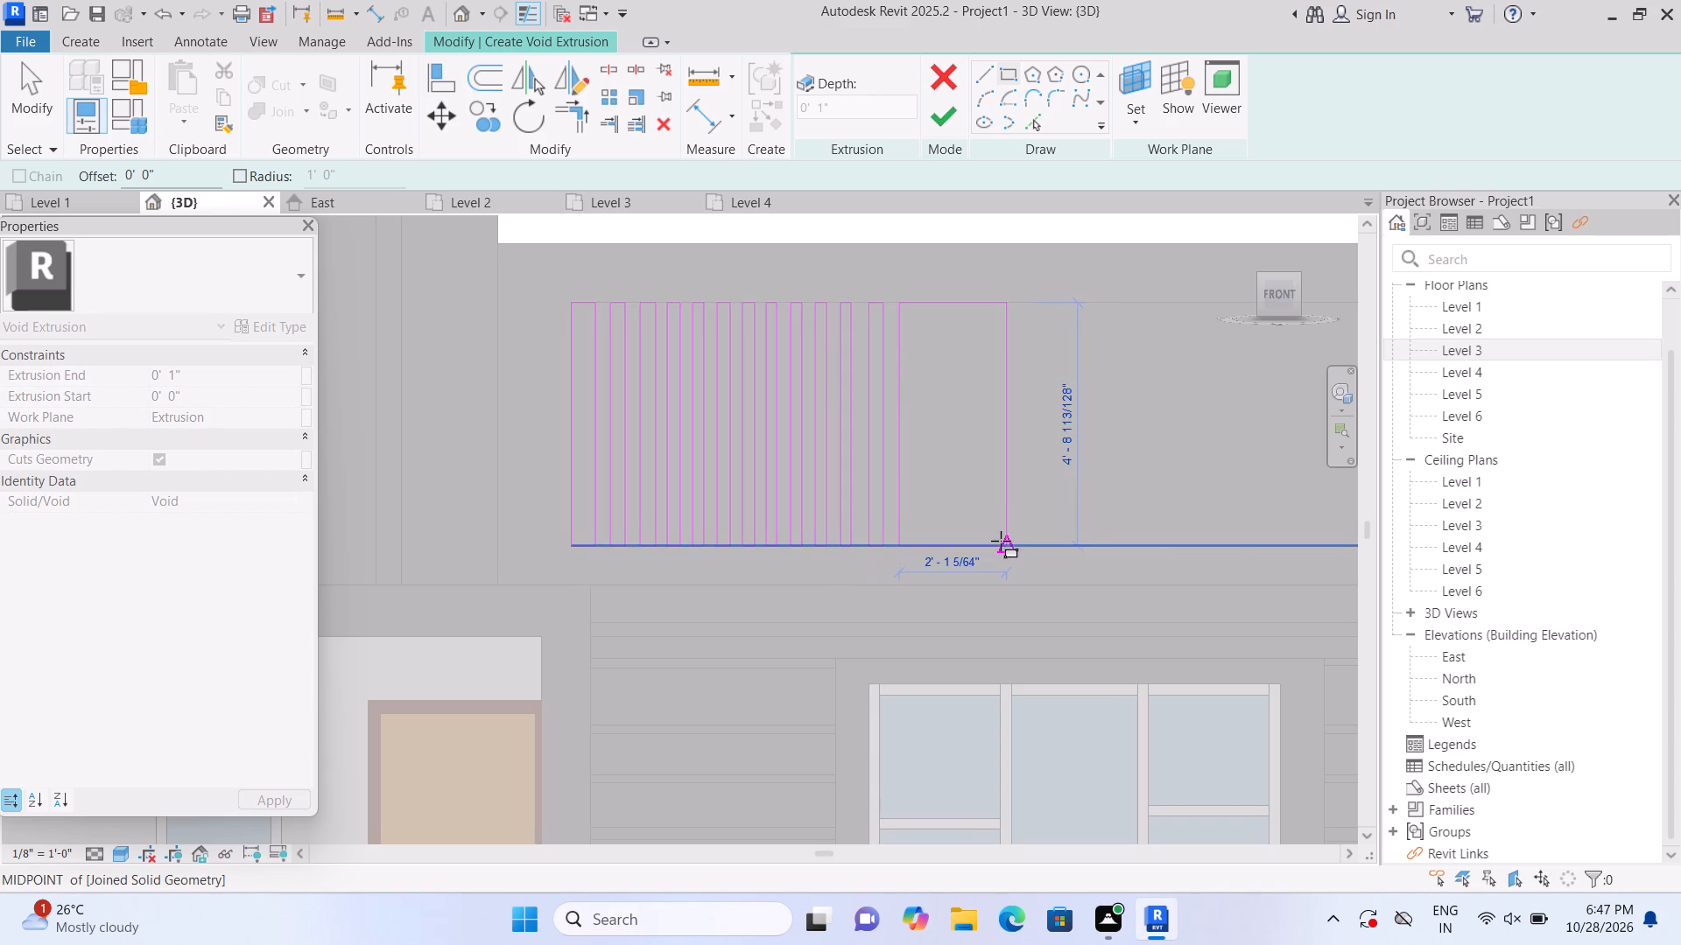
{"action": "left_click", "coordinate": [911, 541]}
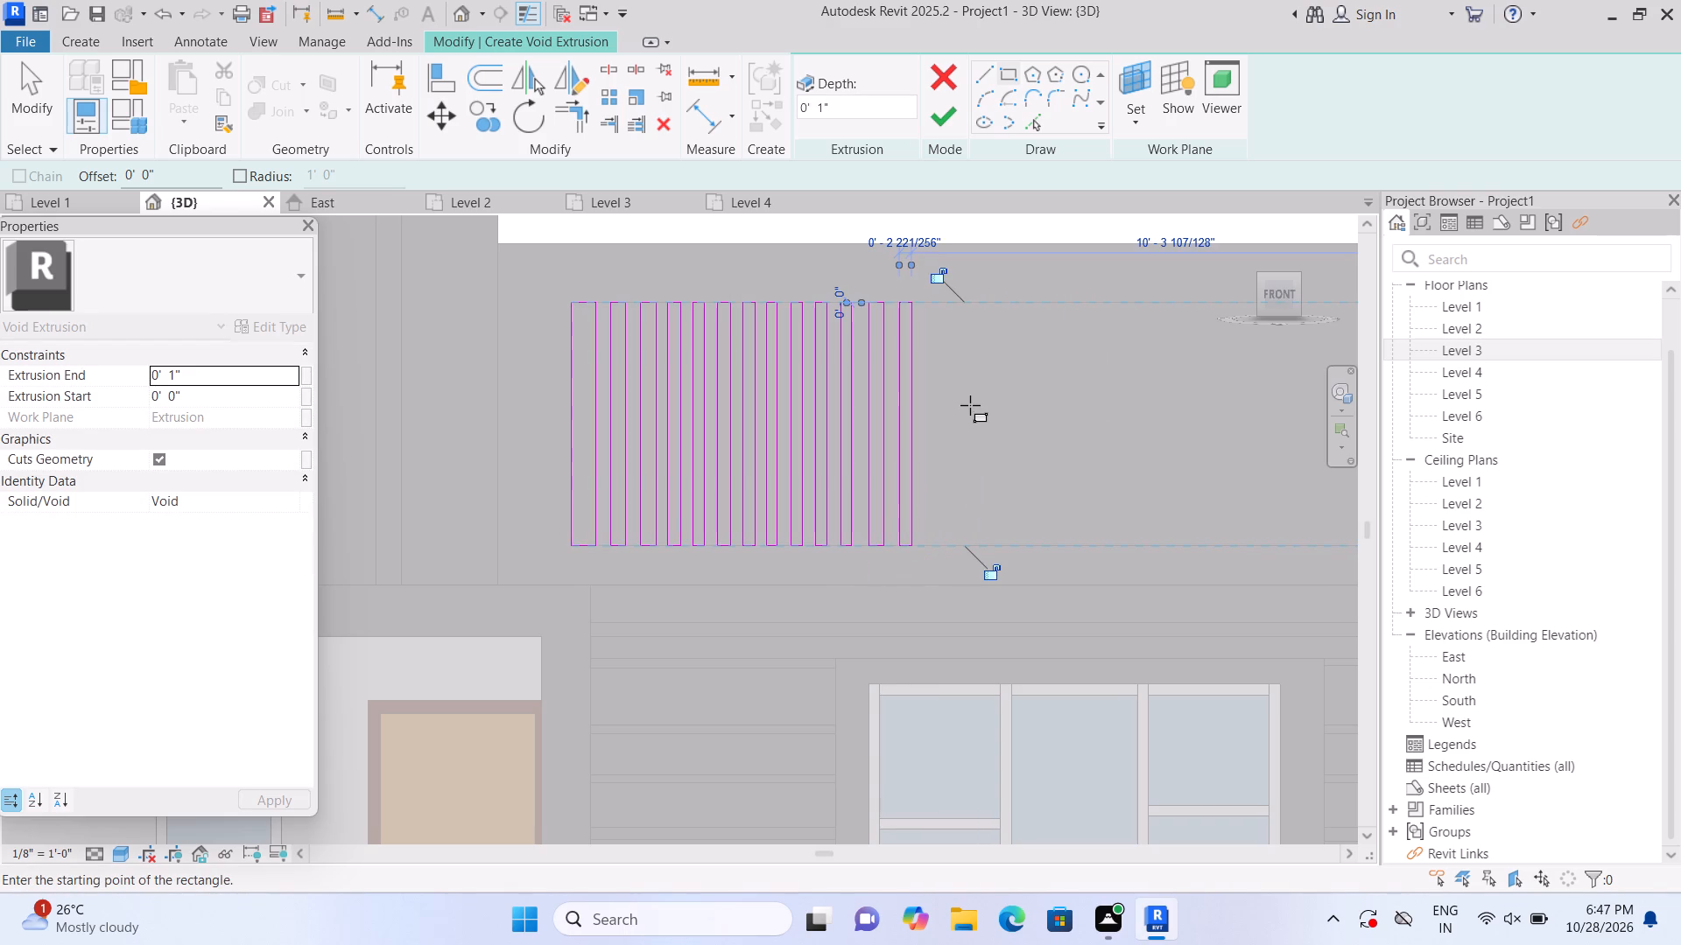
{"action": "key", "text": "Escape"}
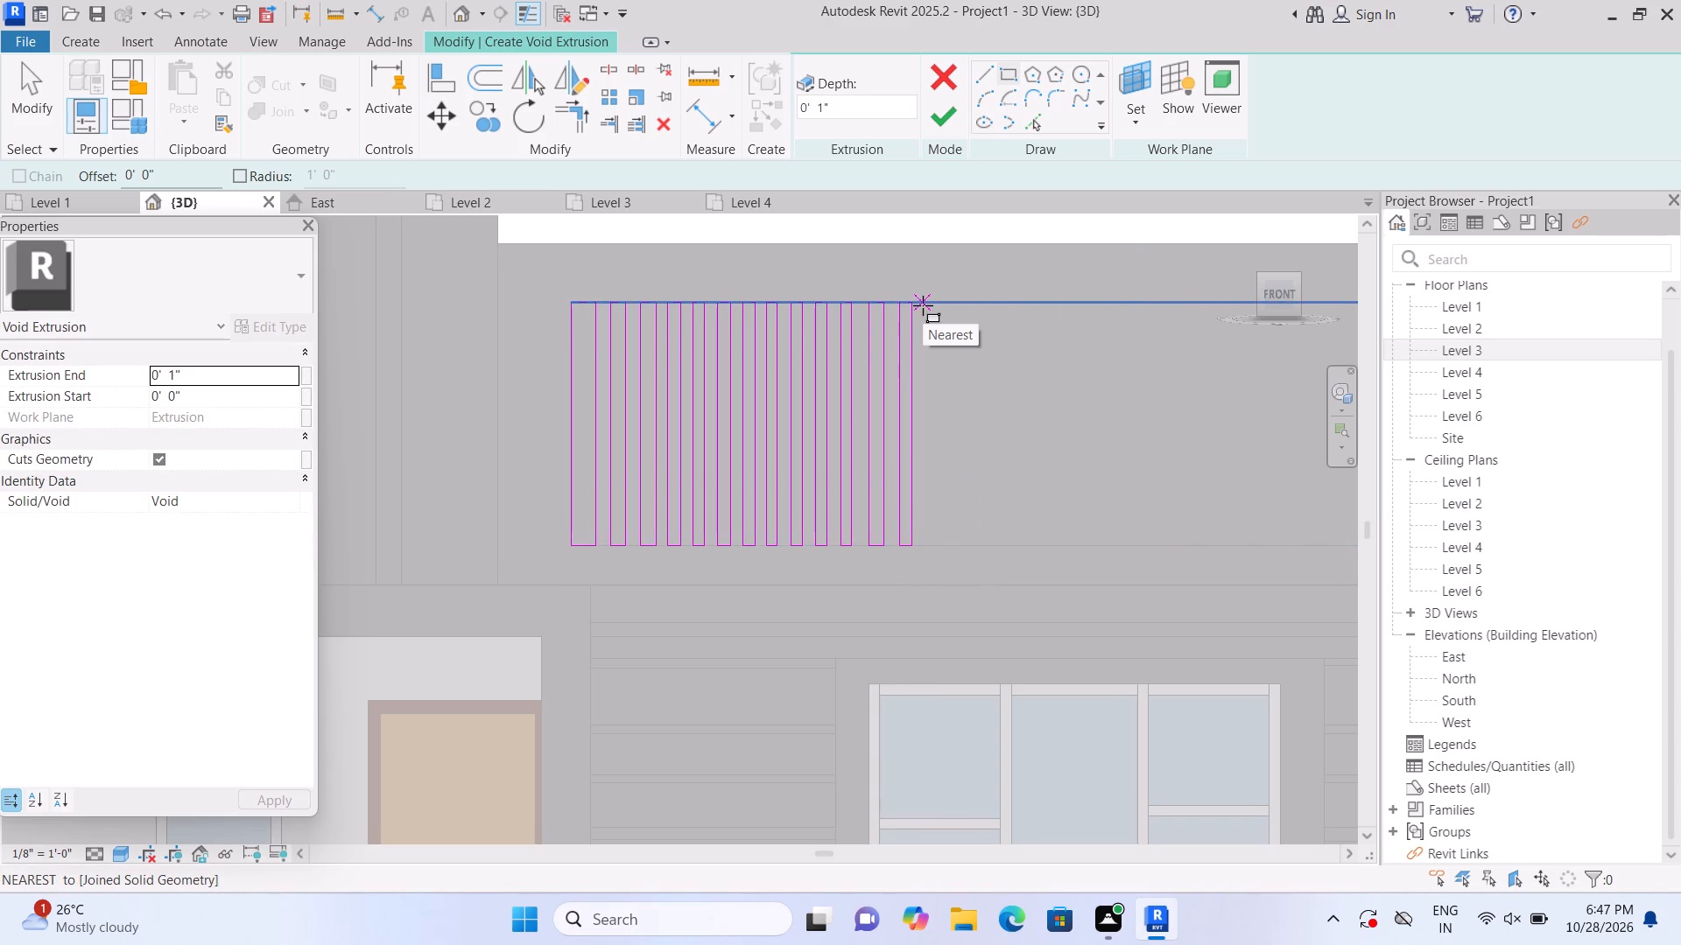
{"action": "left_click", "coordinate": [925, 307]}
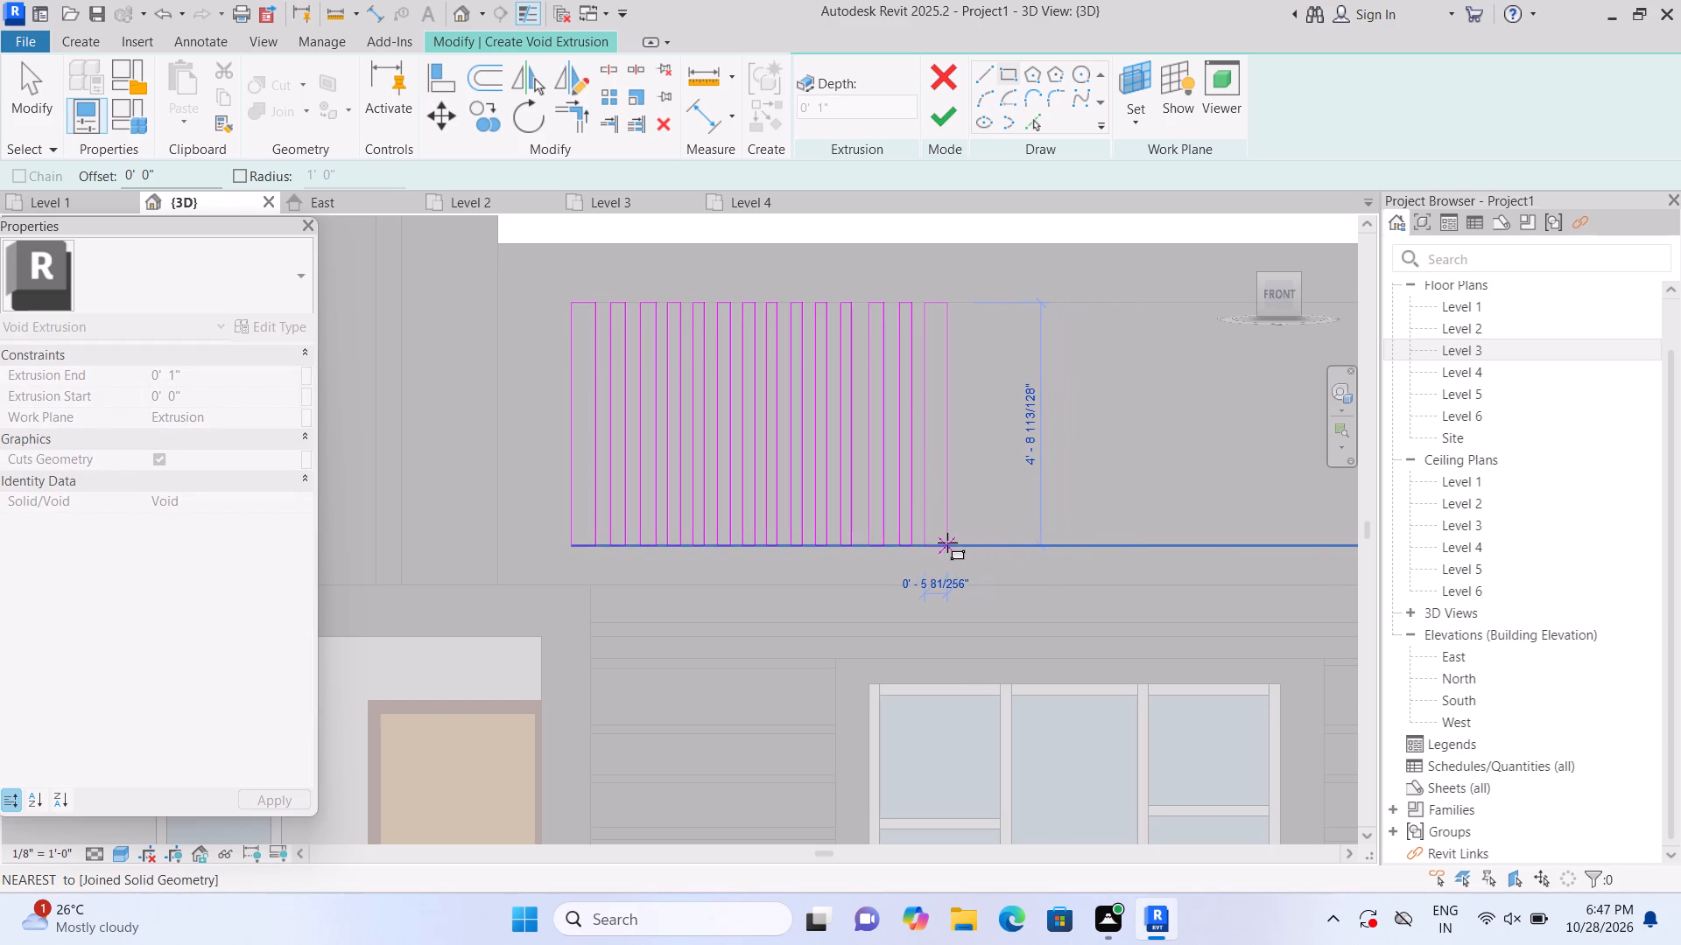
{"action": "left_click", "coordinate": [939, 542]}
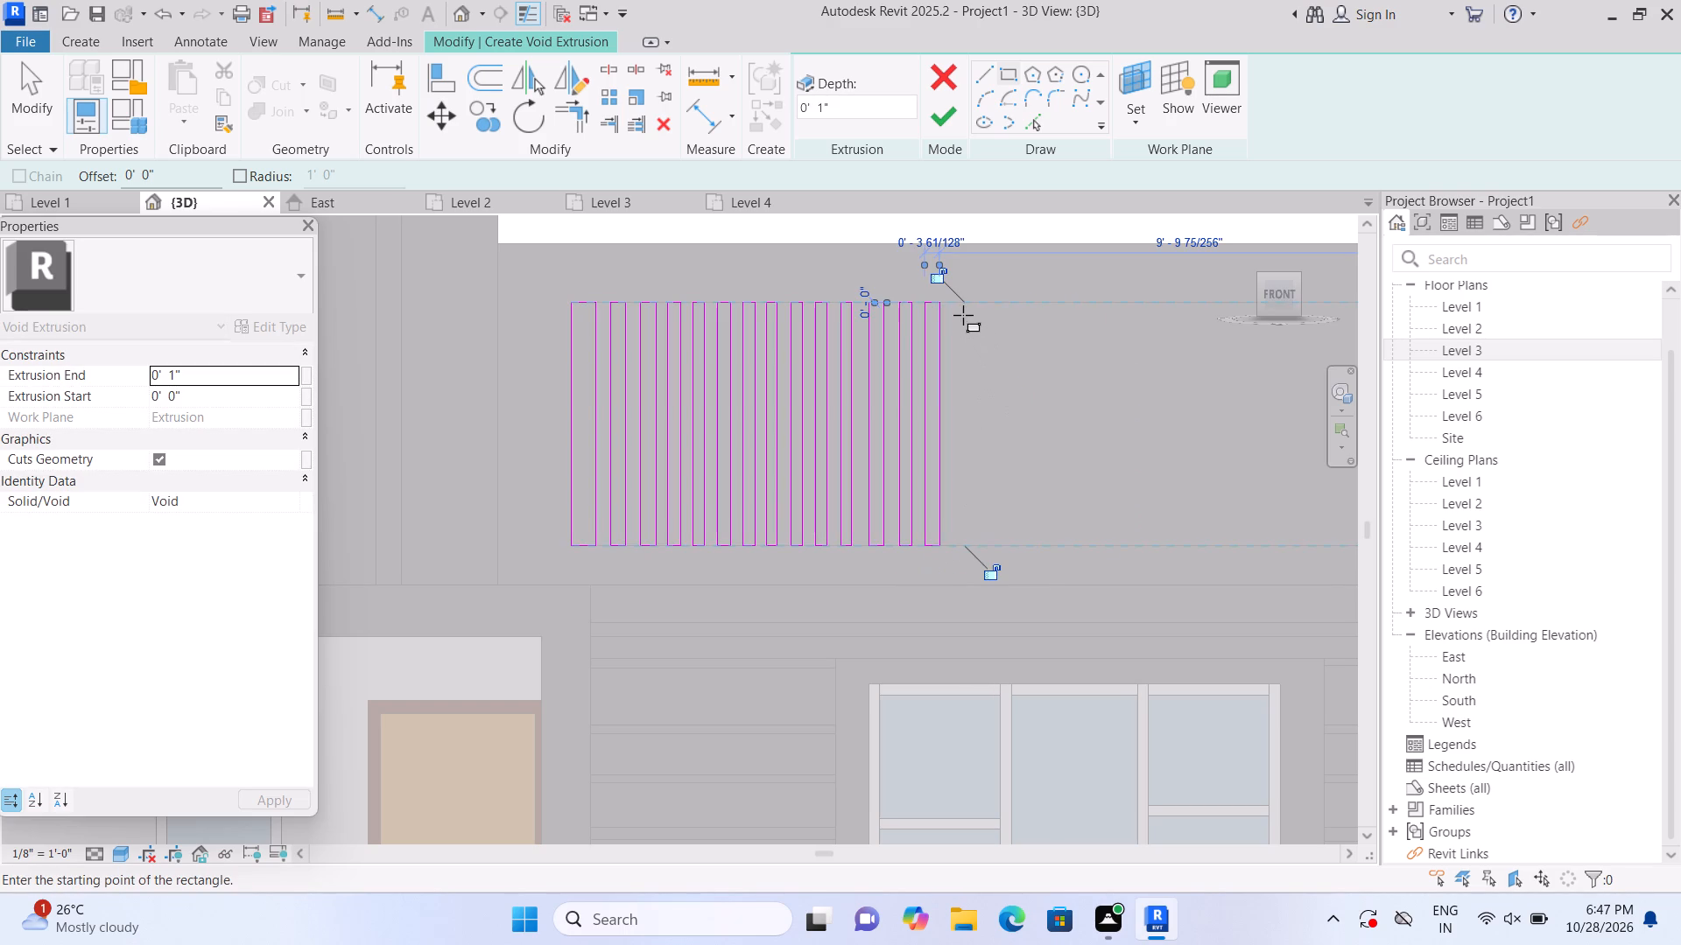
{"action": "left_click", "coordinate": [957, 307]}
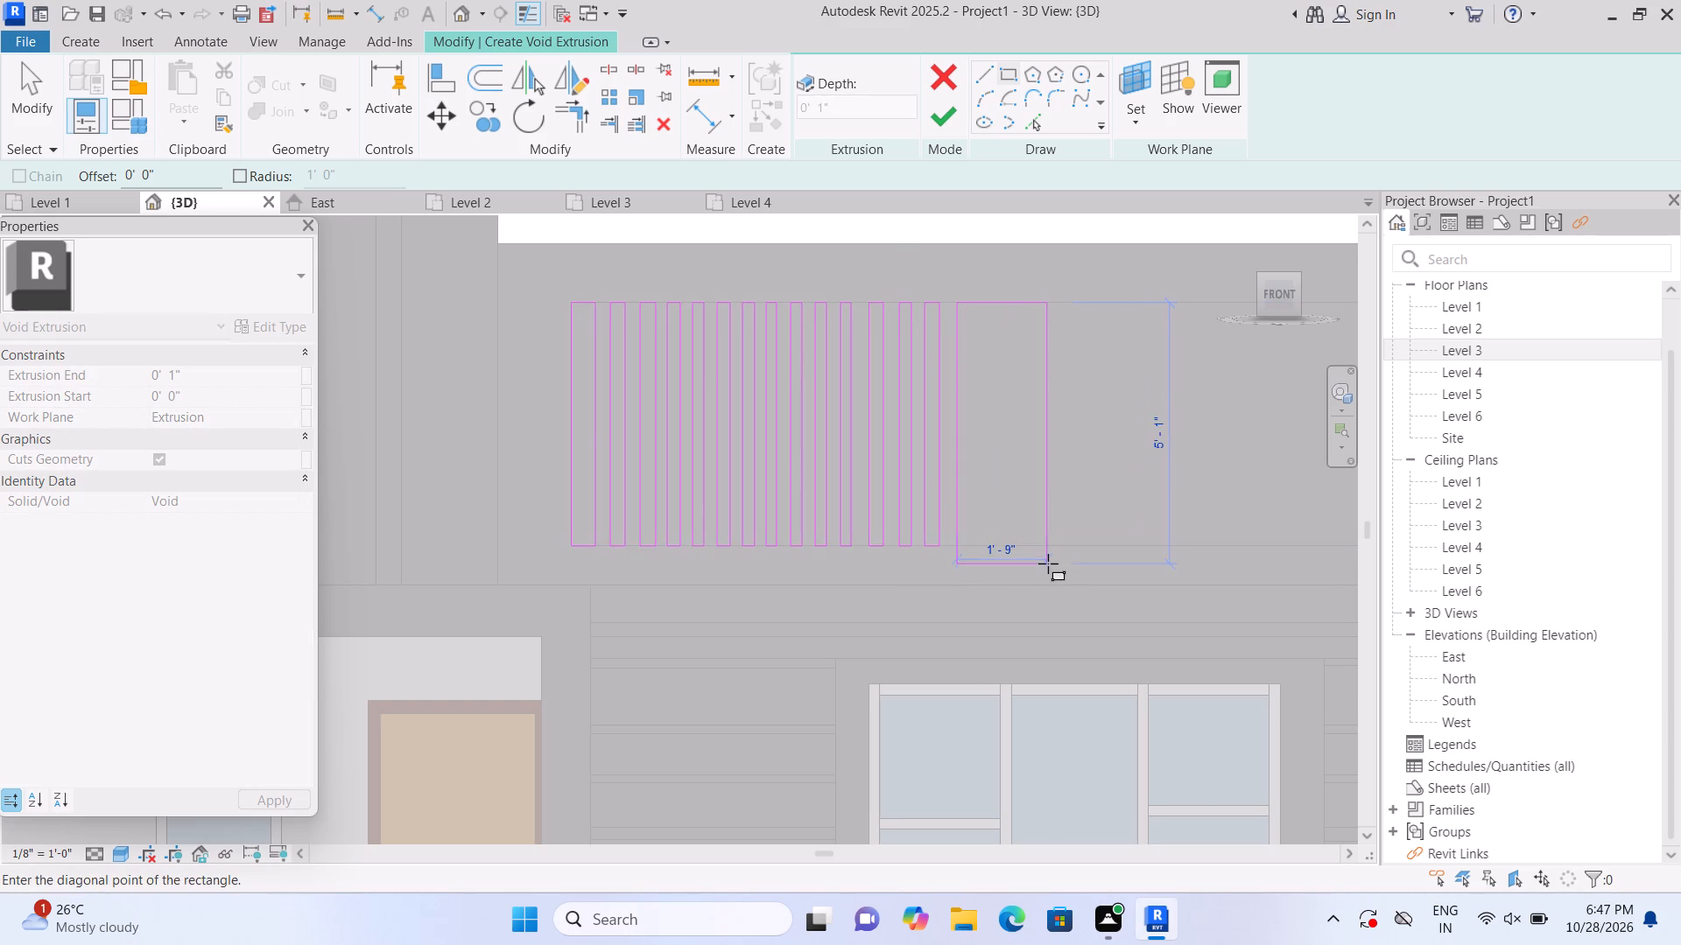
{"action": "left_click", "coordinate": [974, 540]}
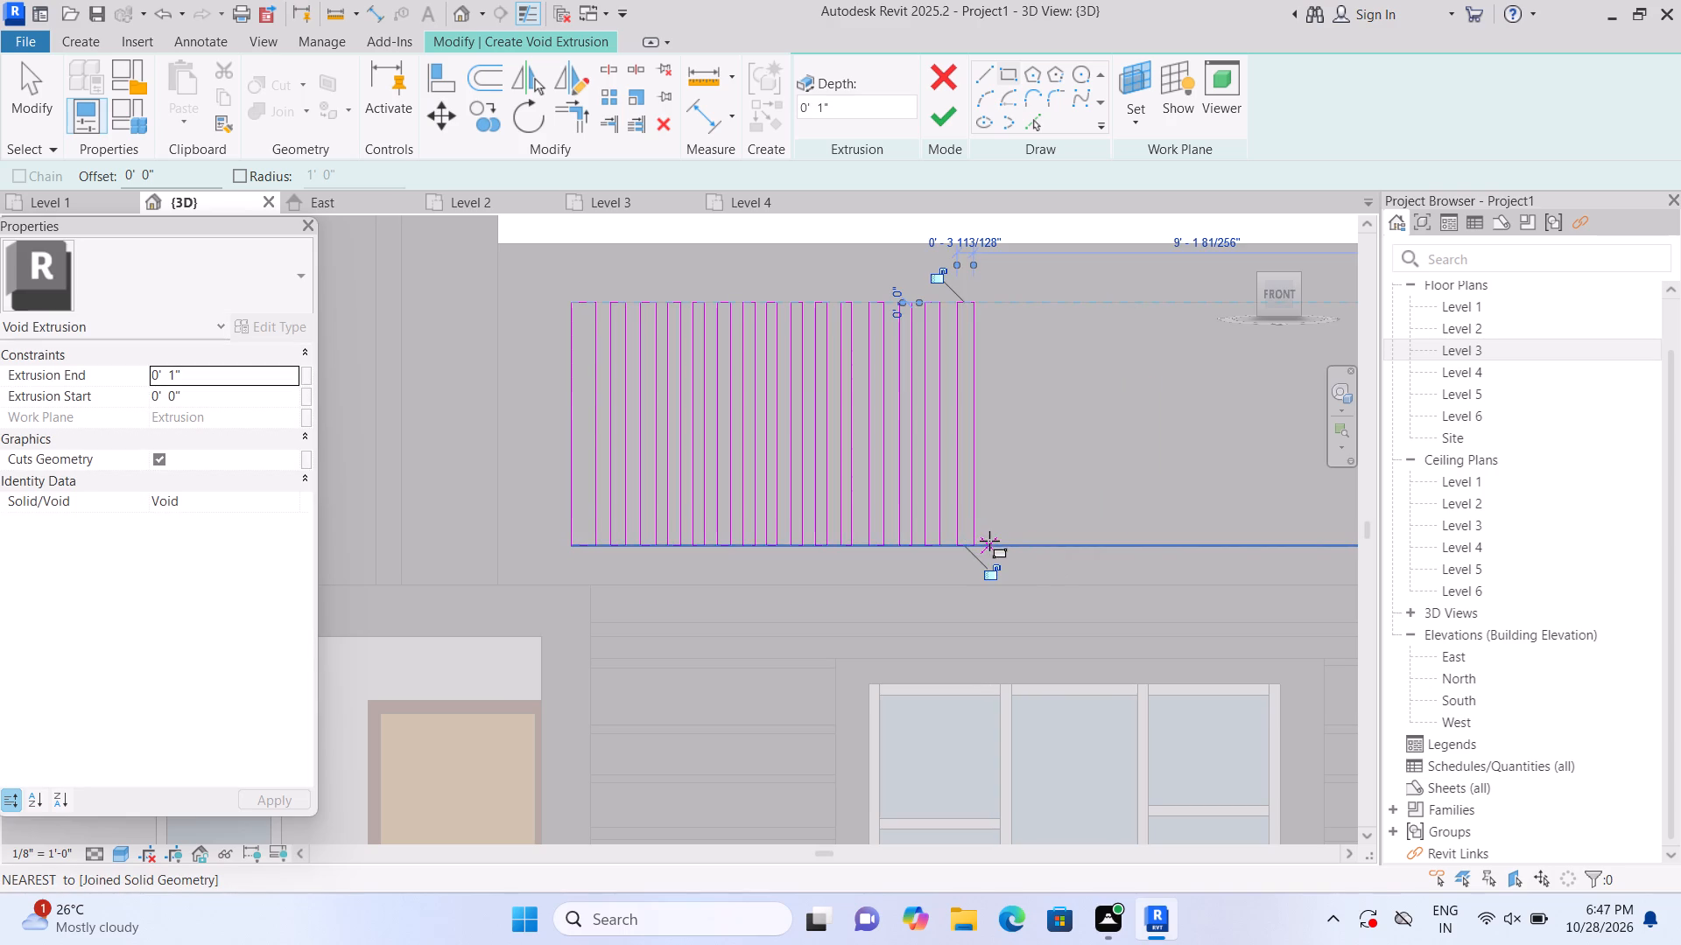
{"action": "key", "text": "Escape"}
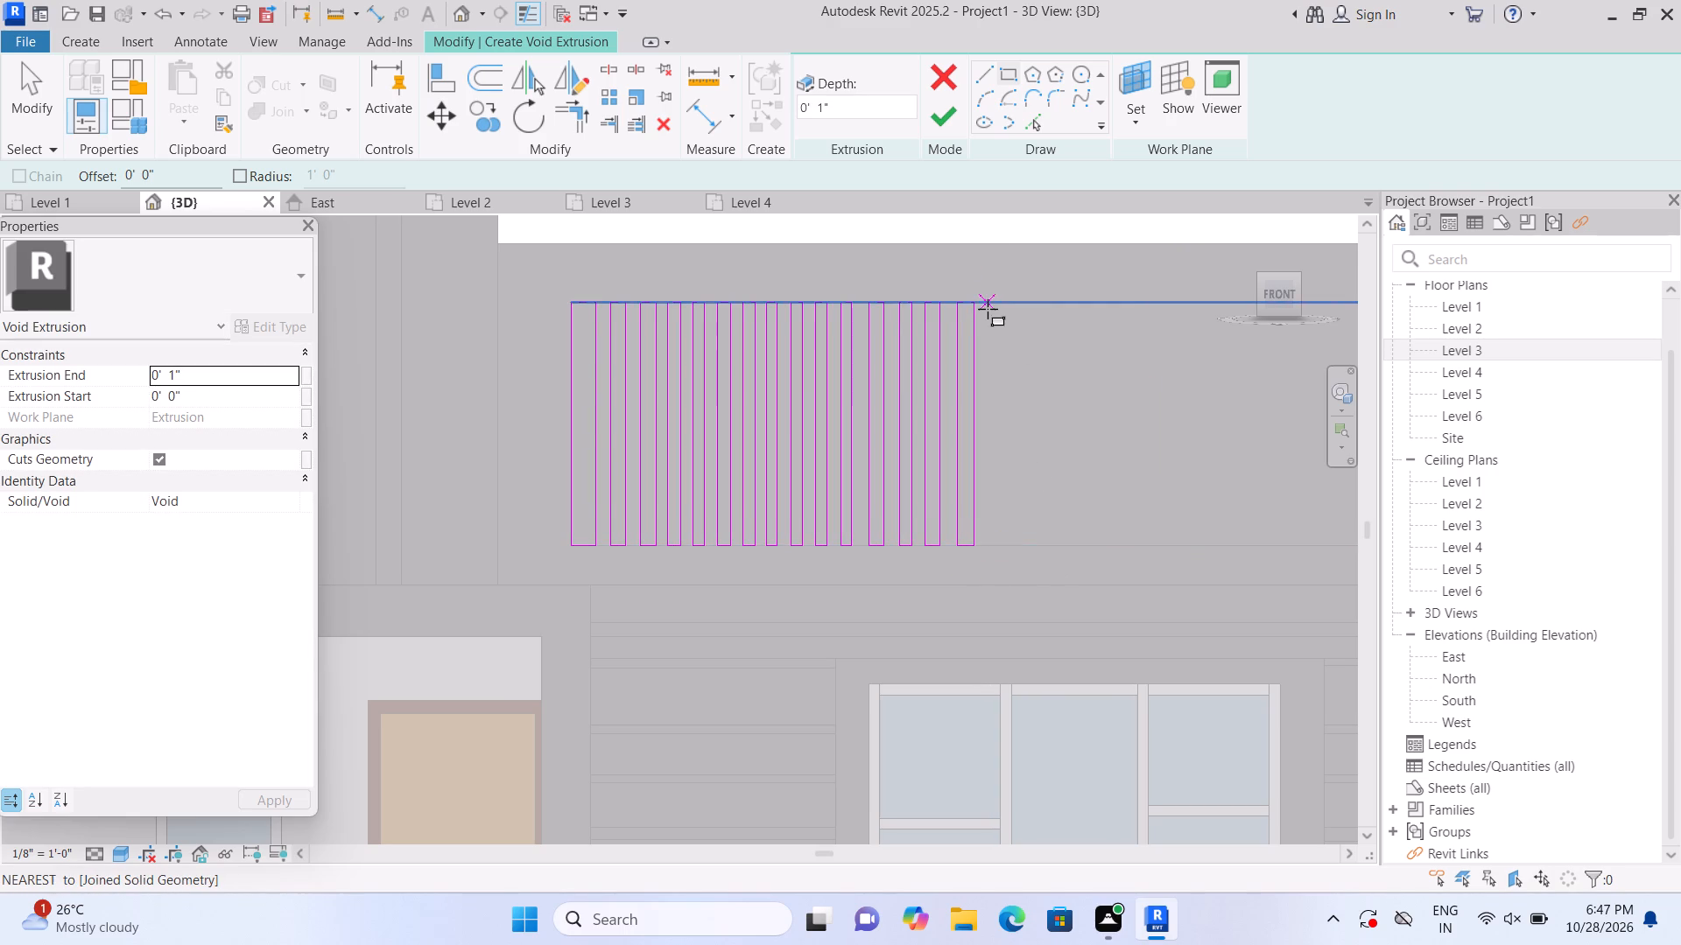
Sketch three more full-height void rectangles about 3 3/4" to 4 1/2" wide, continuing rightward from the parapet panel's midpoint.
{"action": "left_click", "coordinate": [988, 309]}
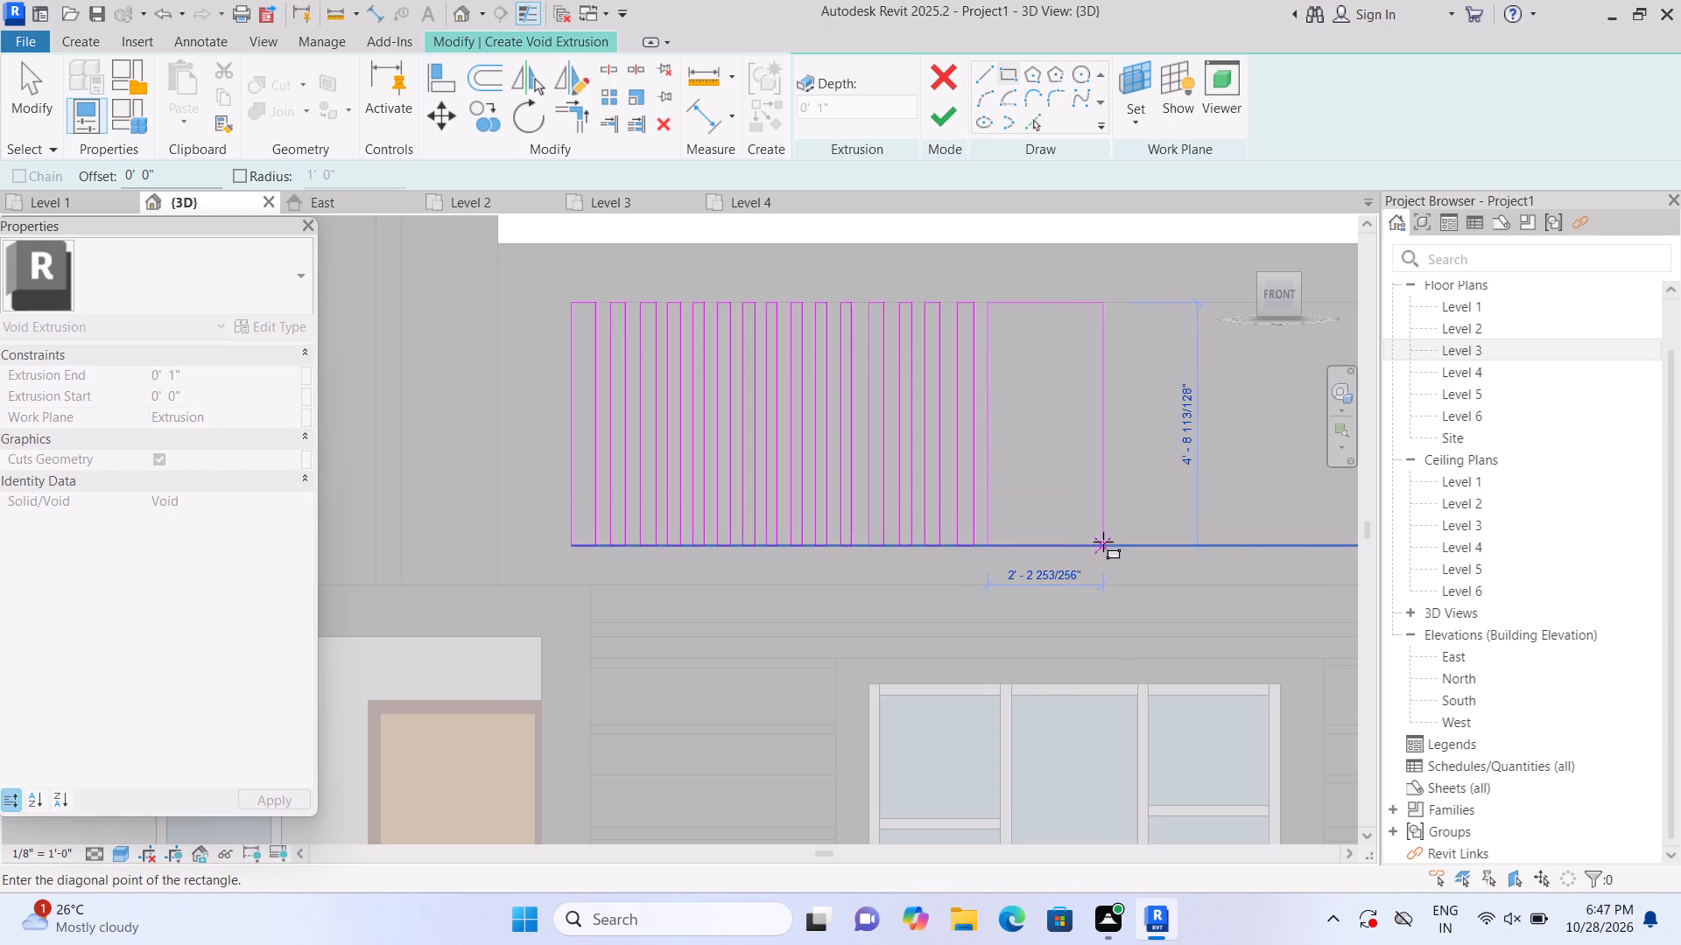
{"action": "left_click", "coordinate": [998, 544]}
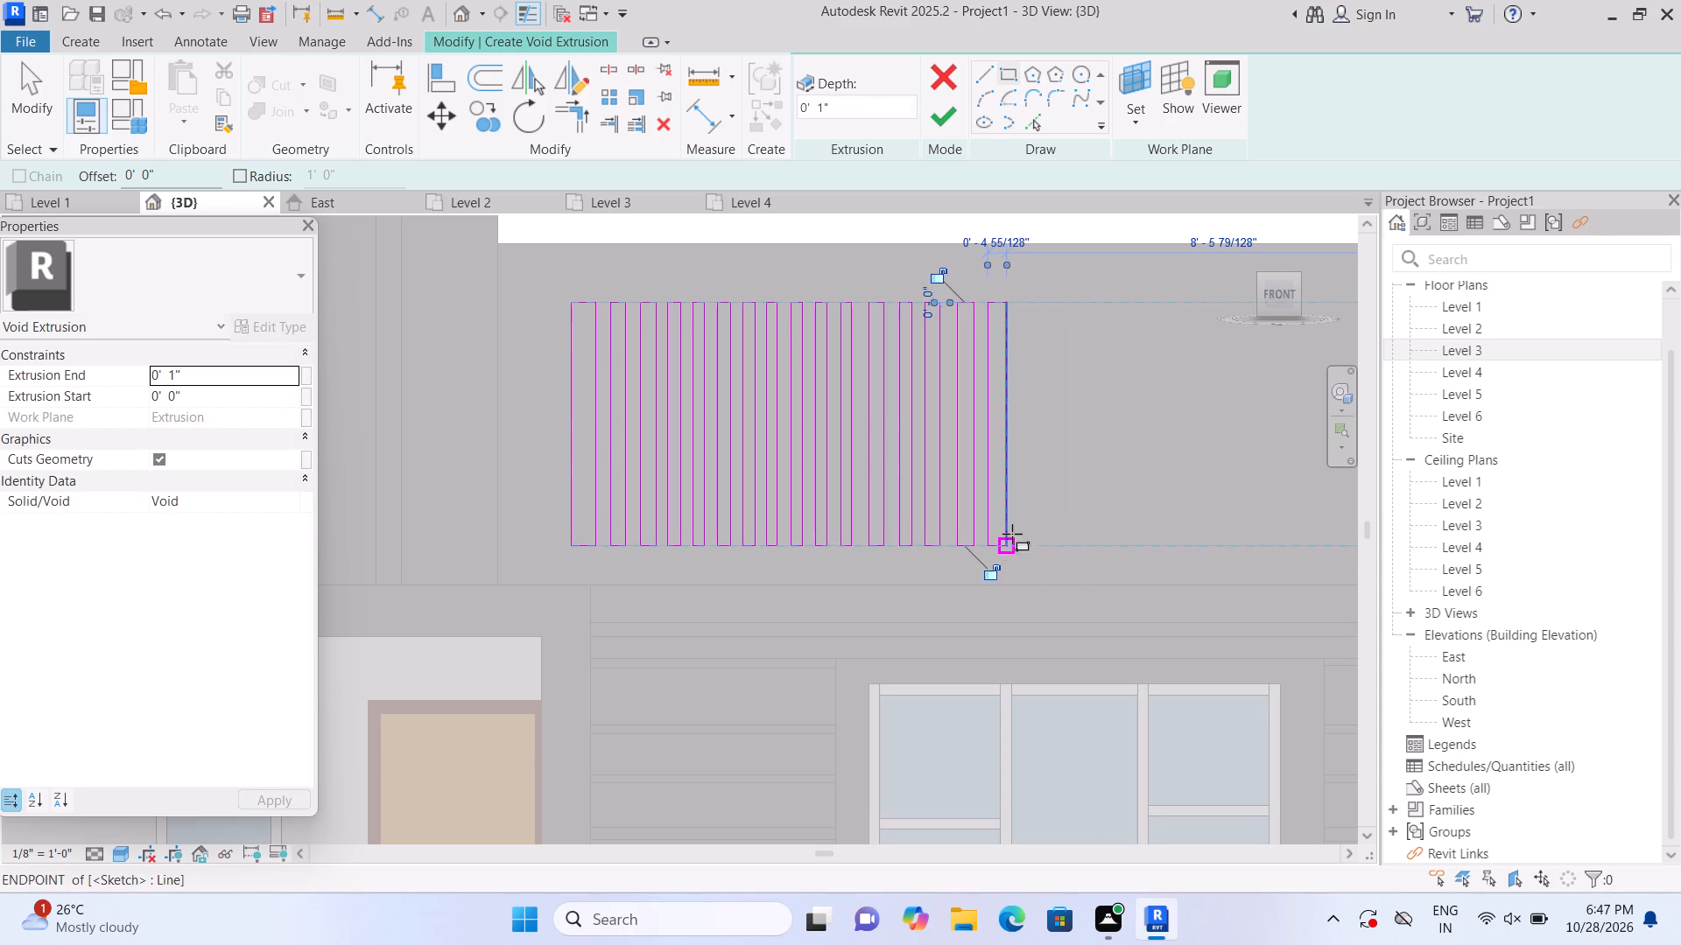
{"action": "key", "text": "Escape"}
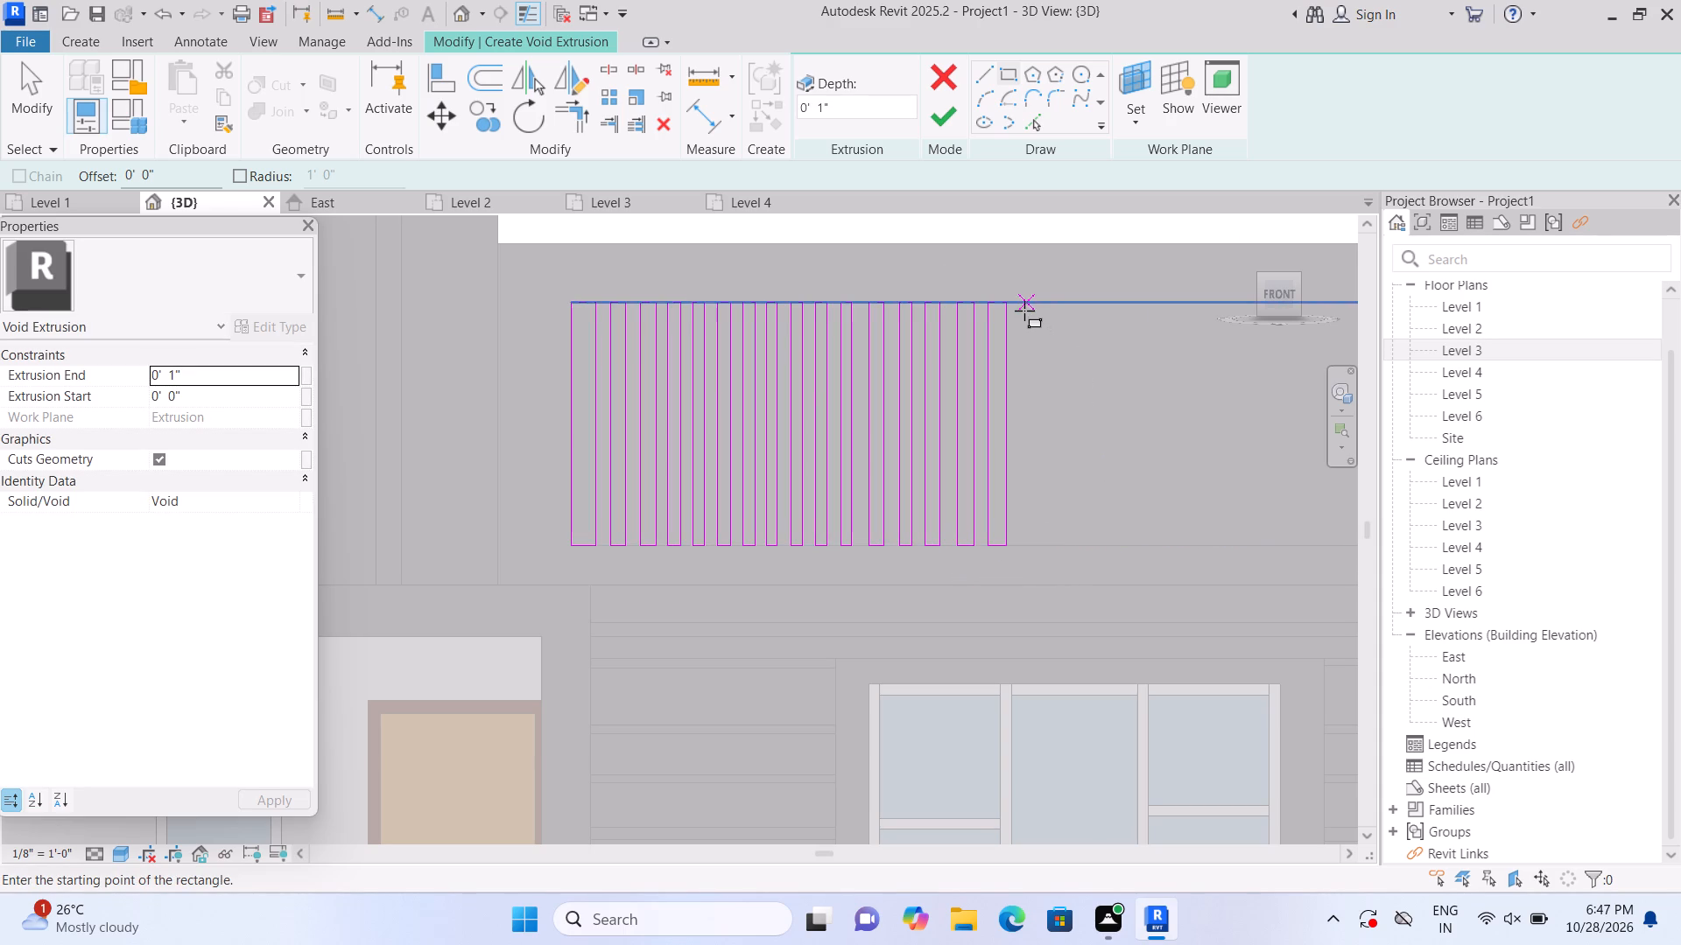
{"action": "left_click", "coordinate": [1019, 309]}
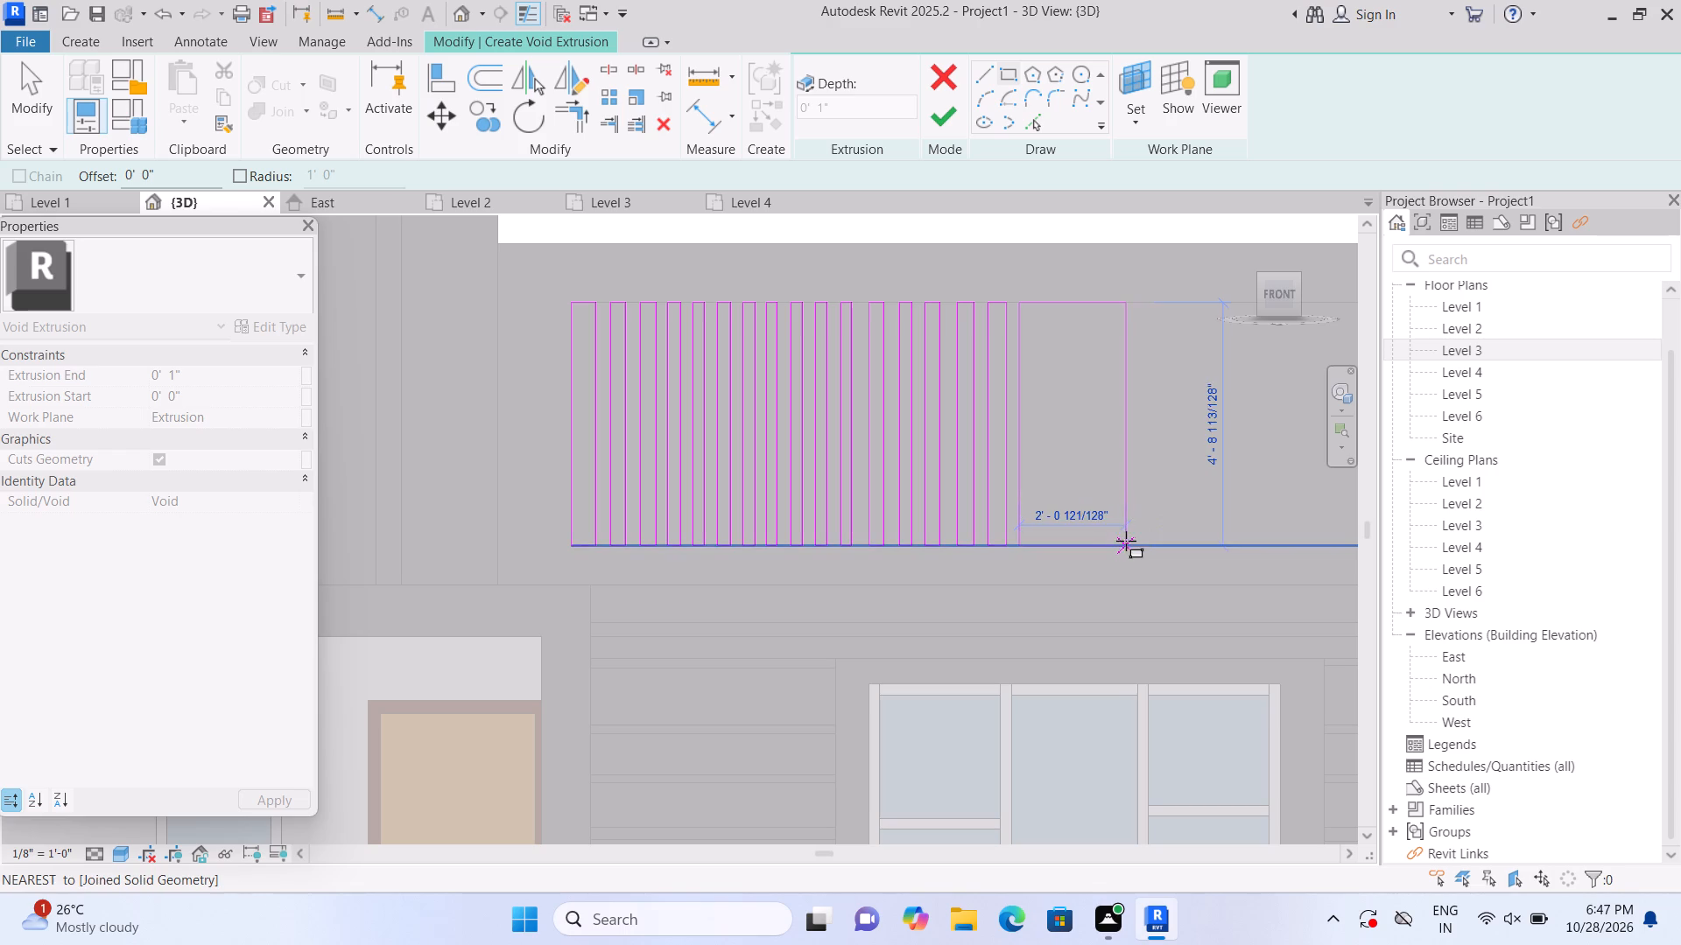
{"action": "left_click", "coordinate": [1035, 548]}
{"action": "left_click", "coordinate": [1050, 303]}
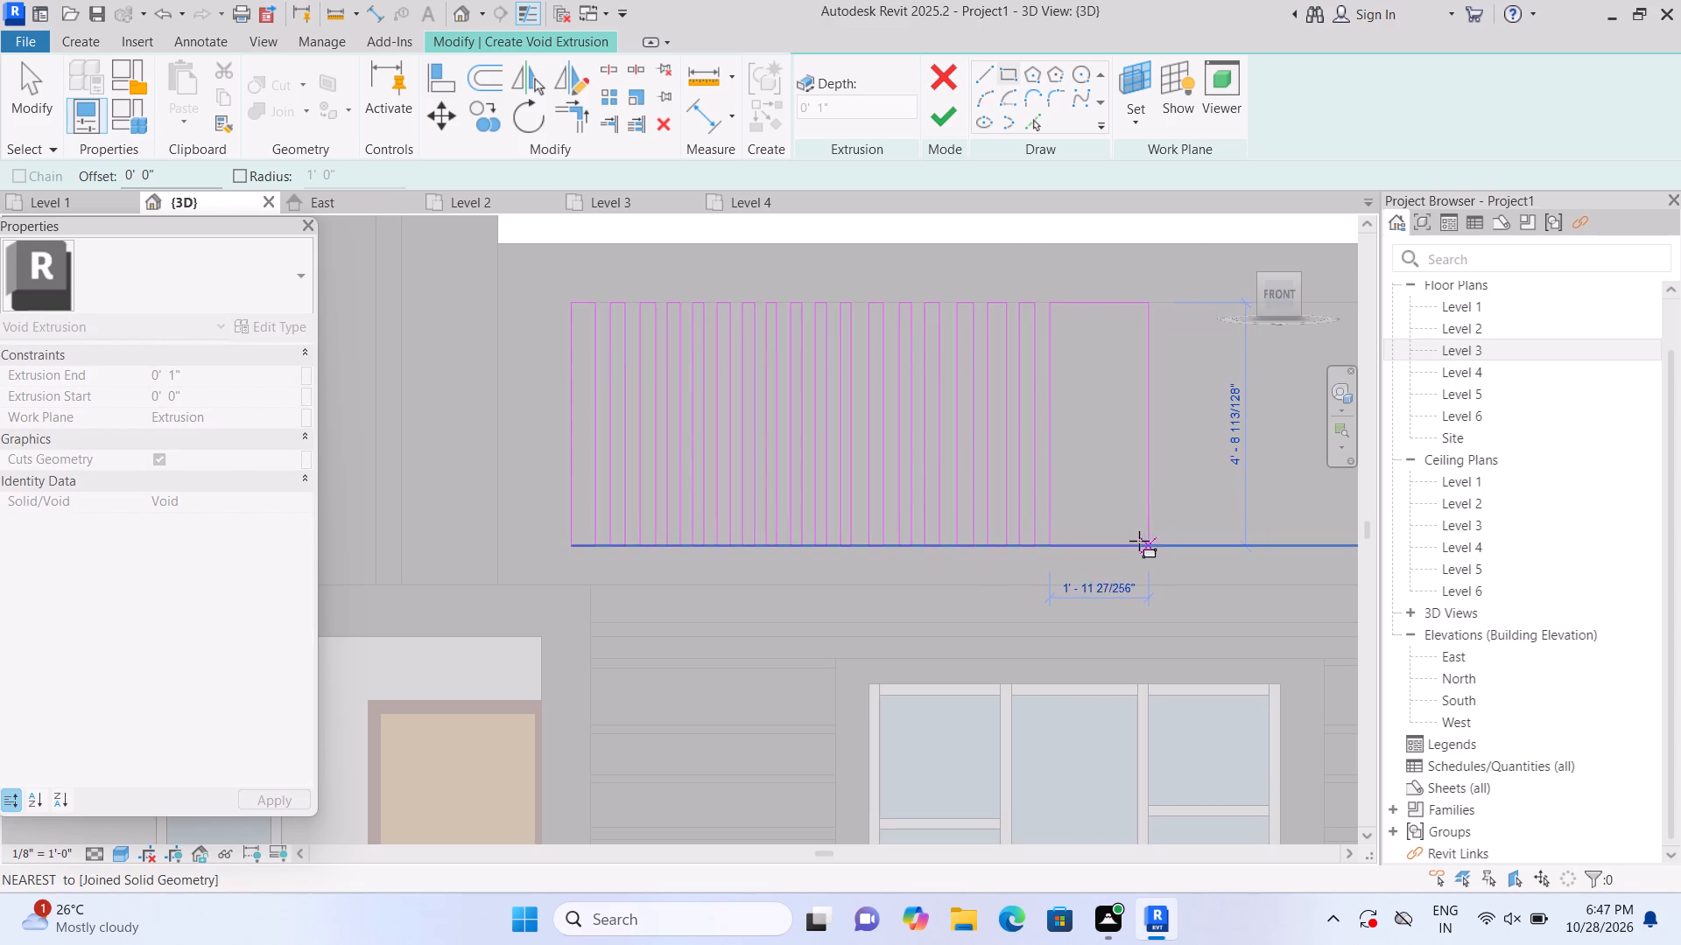
{"action": "left_click", "coordinate": [1066, 541]}
Continue the row across the panel's right half with five full-height void rectangles about 3 1/4" to 3 1/2" wide, separated by narrow gaps.
{"action": "middle_click_drag", "start_coordinate": [1157, 436], "coordinate": [1146, 436]}
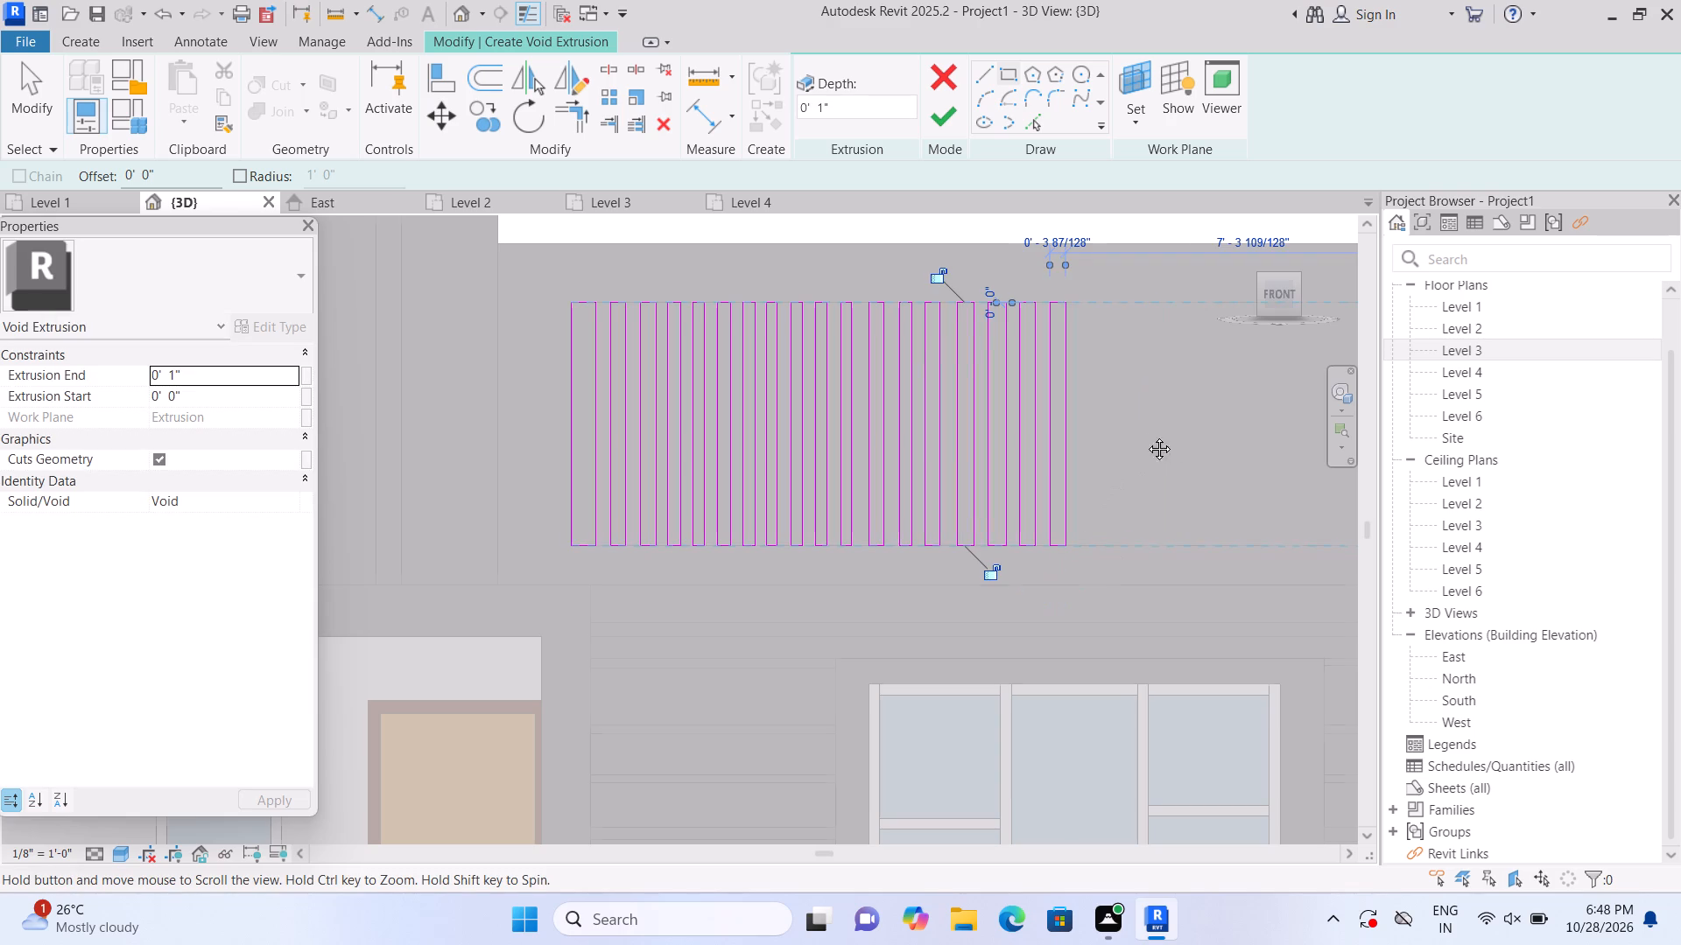
{"action": "middle_click_drag", "start_coordinate": [1146, 436], "coordinate": [886, 454]}
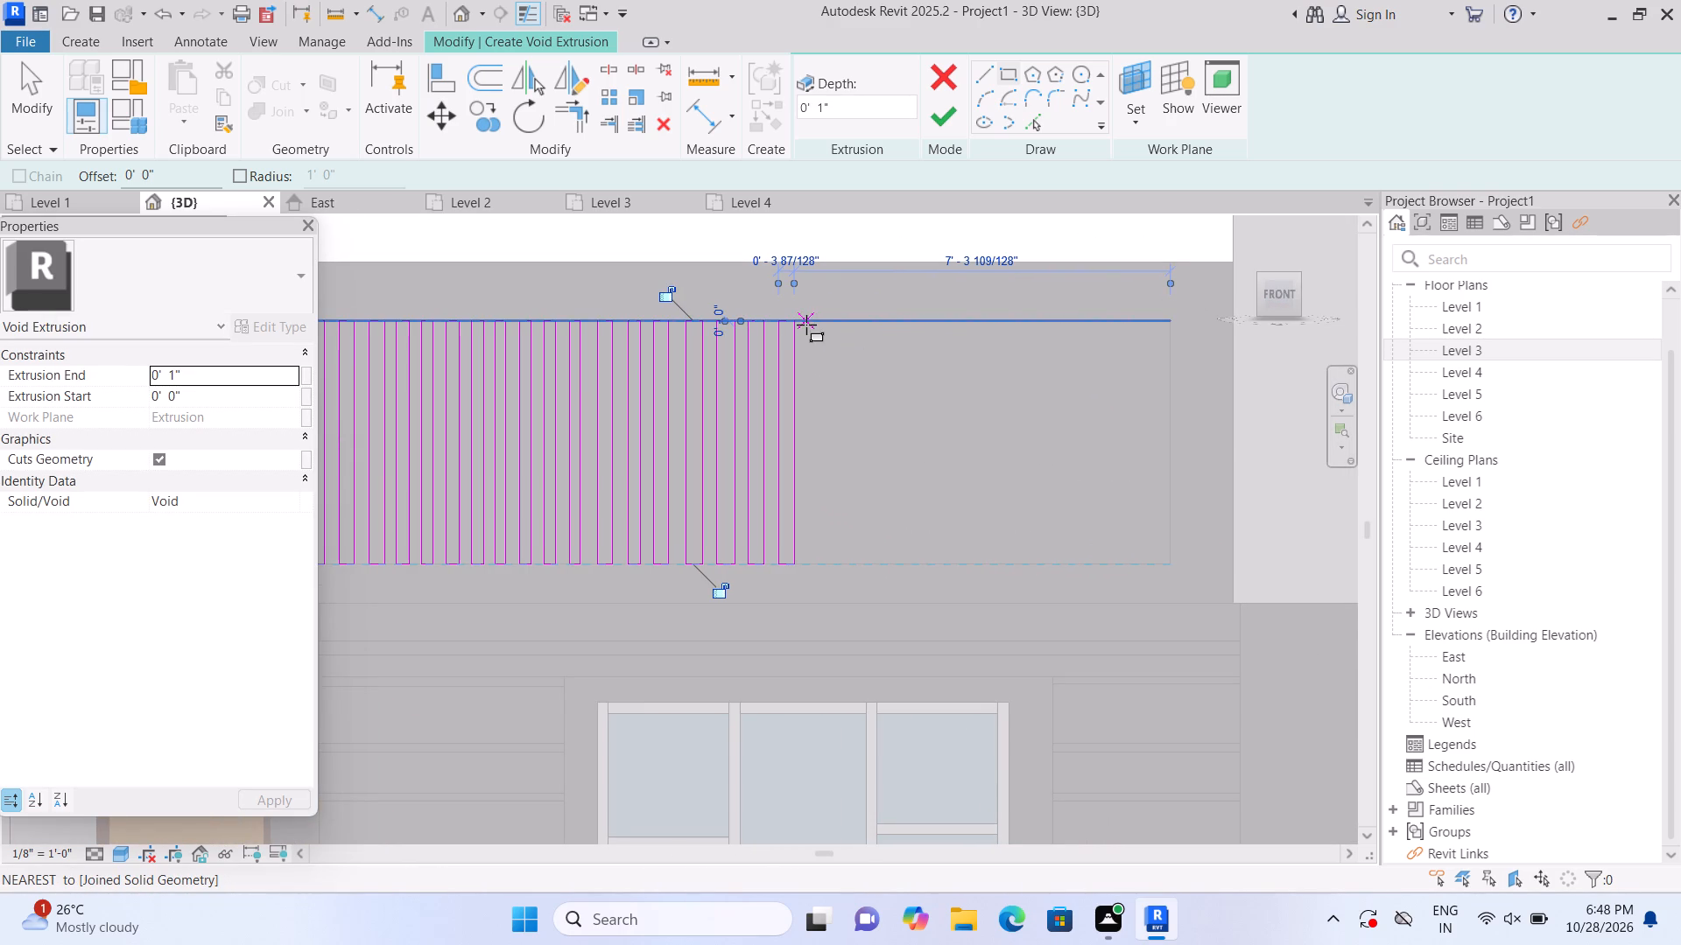
{"action": "left_click", "coordinate": [806, 325]}
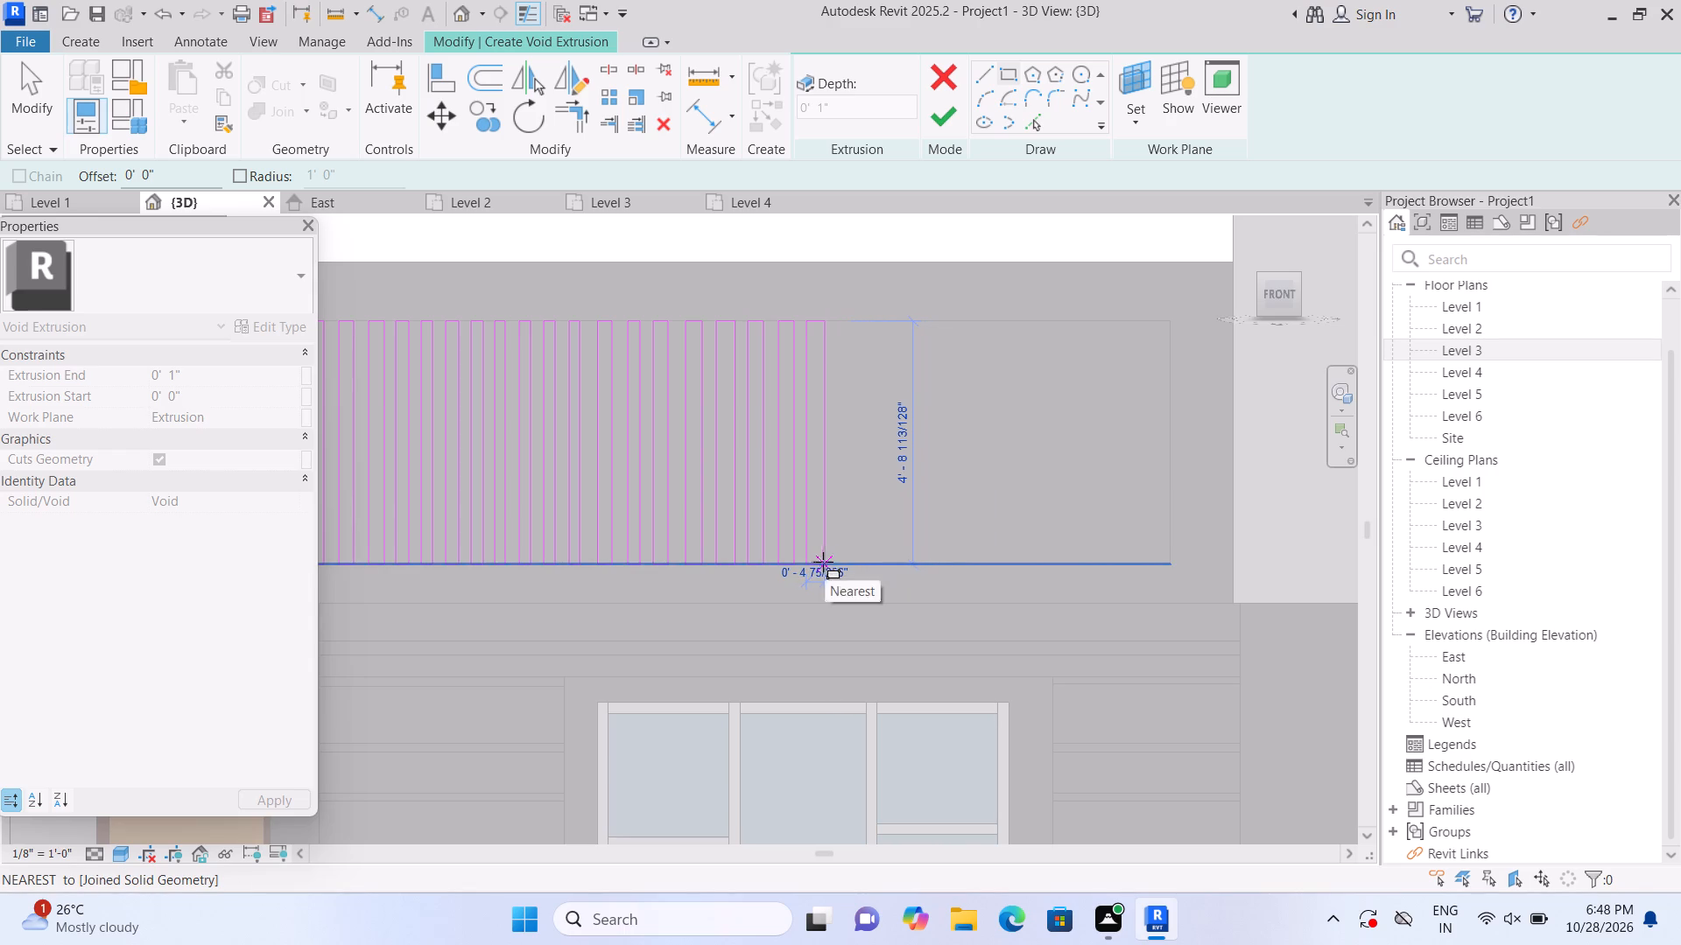
{"action": "left_click", "coordinate": [820, 562]}
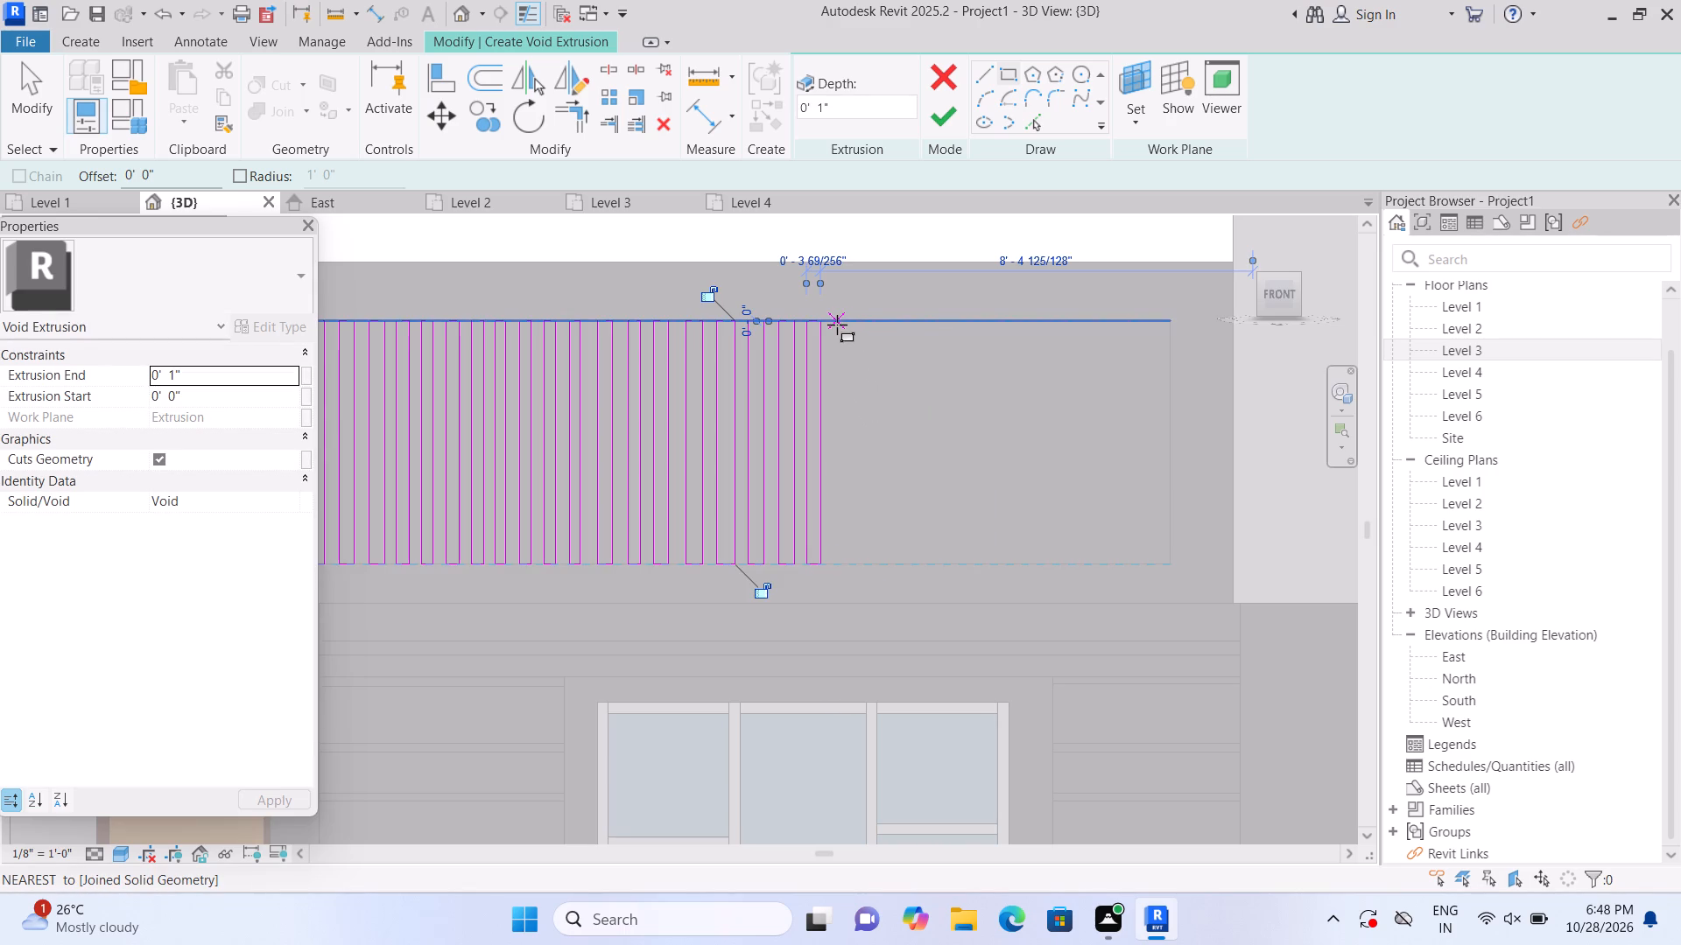
{"action": "left_click", "coordinate": [833, 325]}
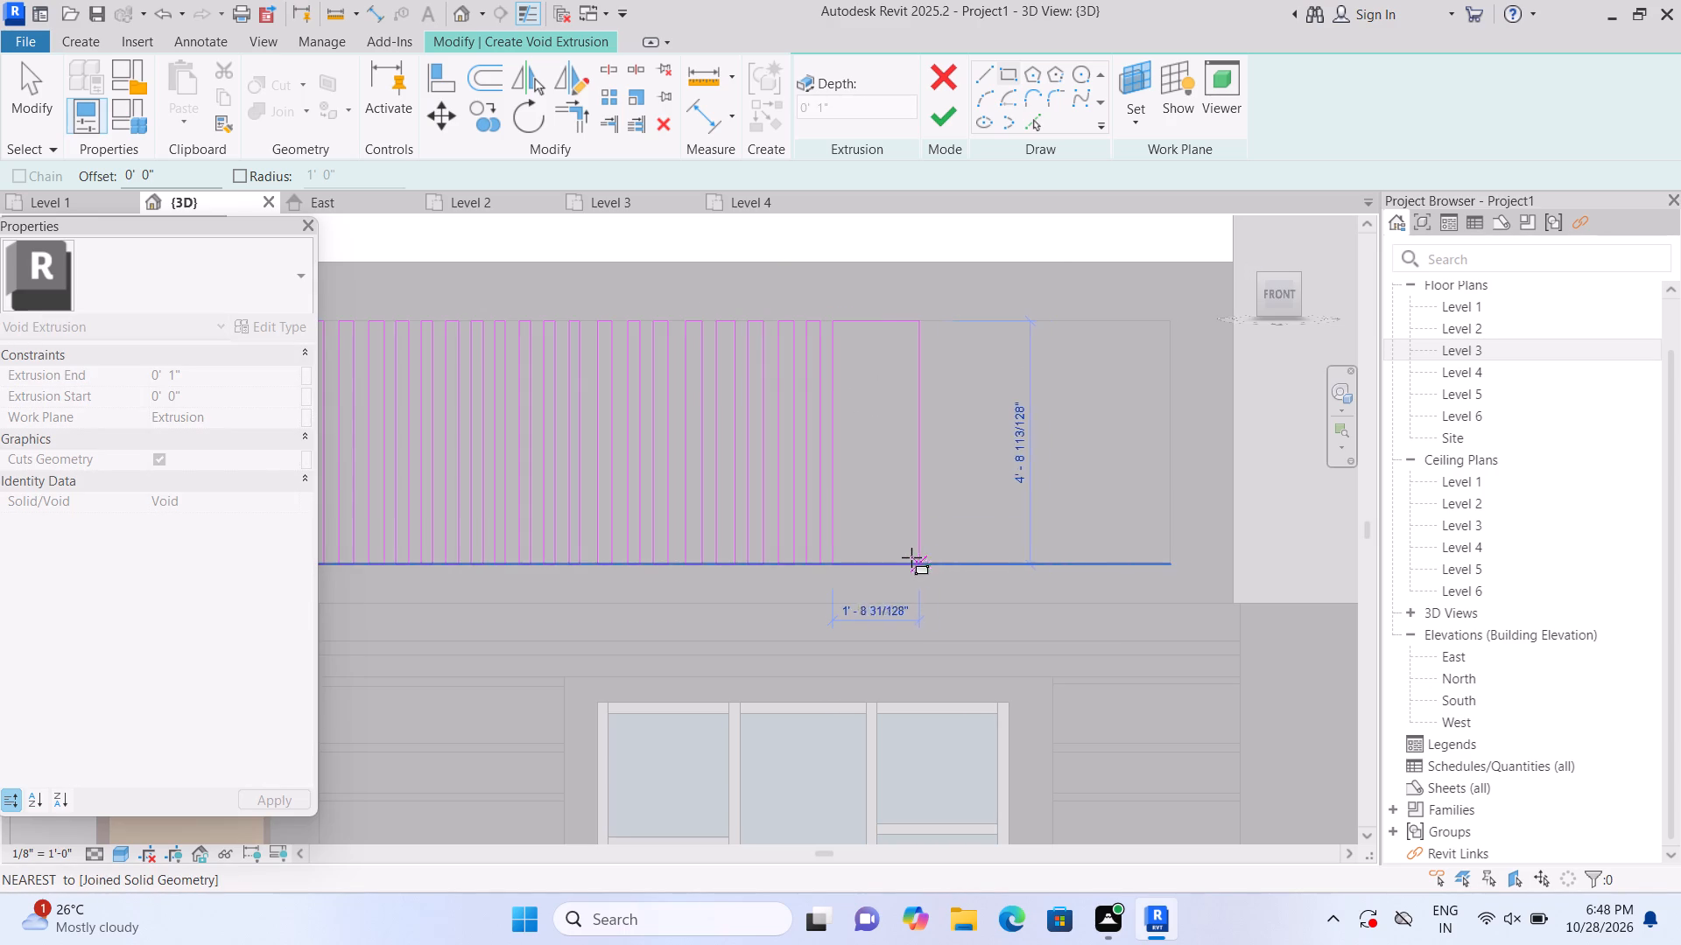
{"action": "left_click", "coordinate": [848, 557]}
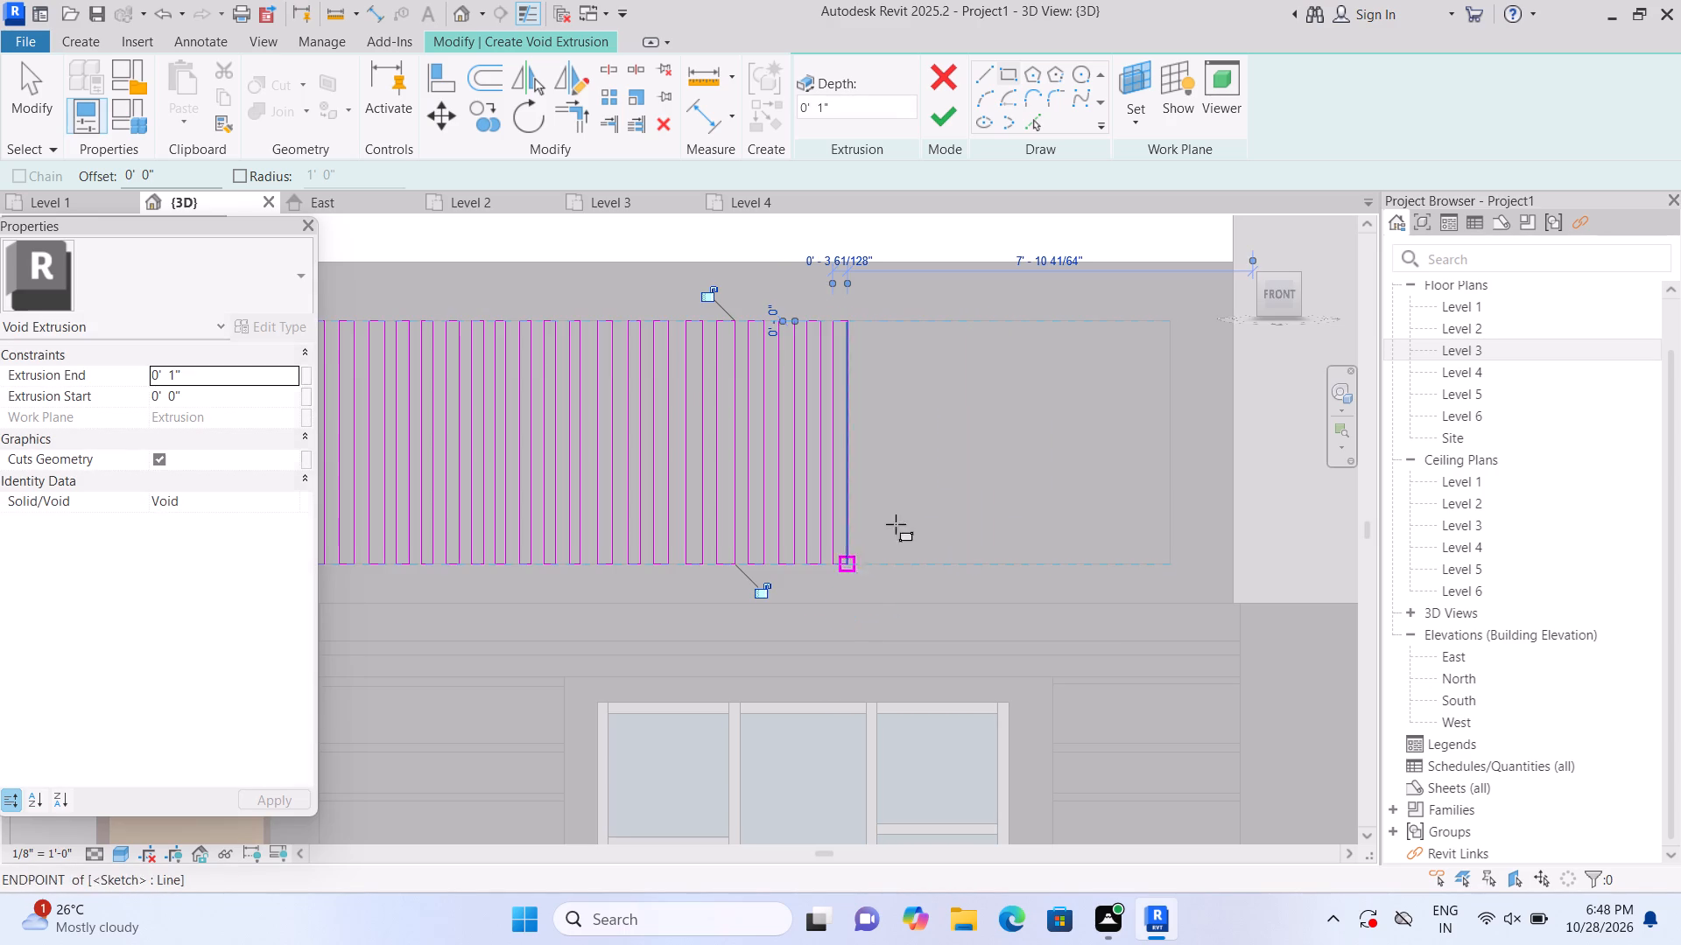
{"action": "left_click", "coordinate": [859, 324]}
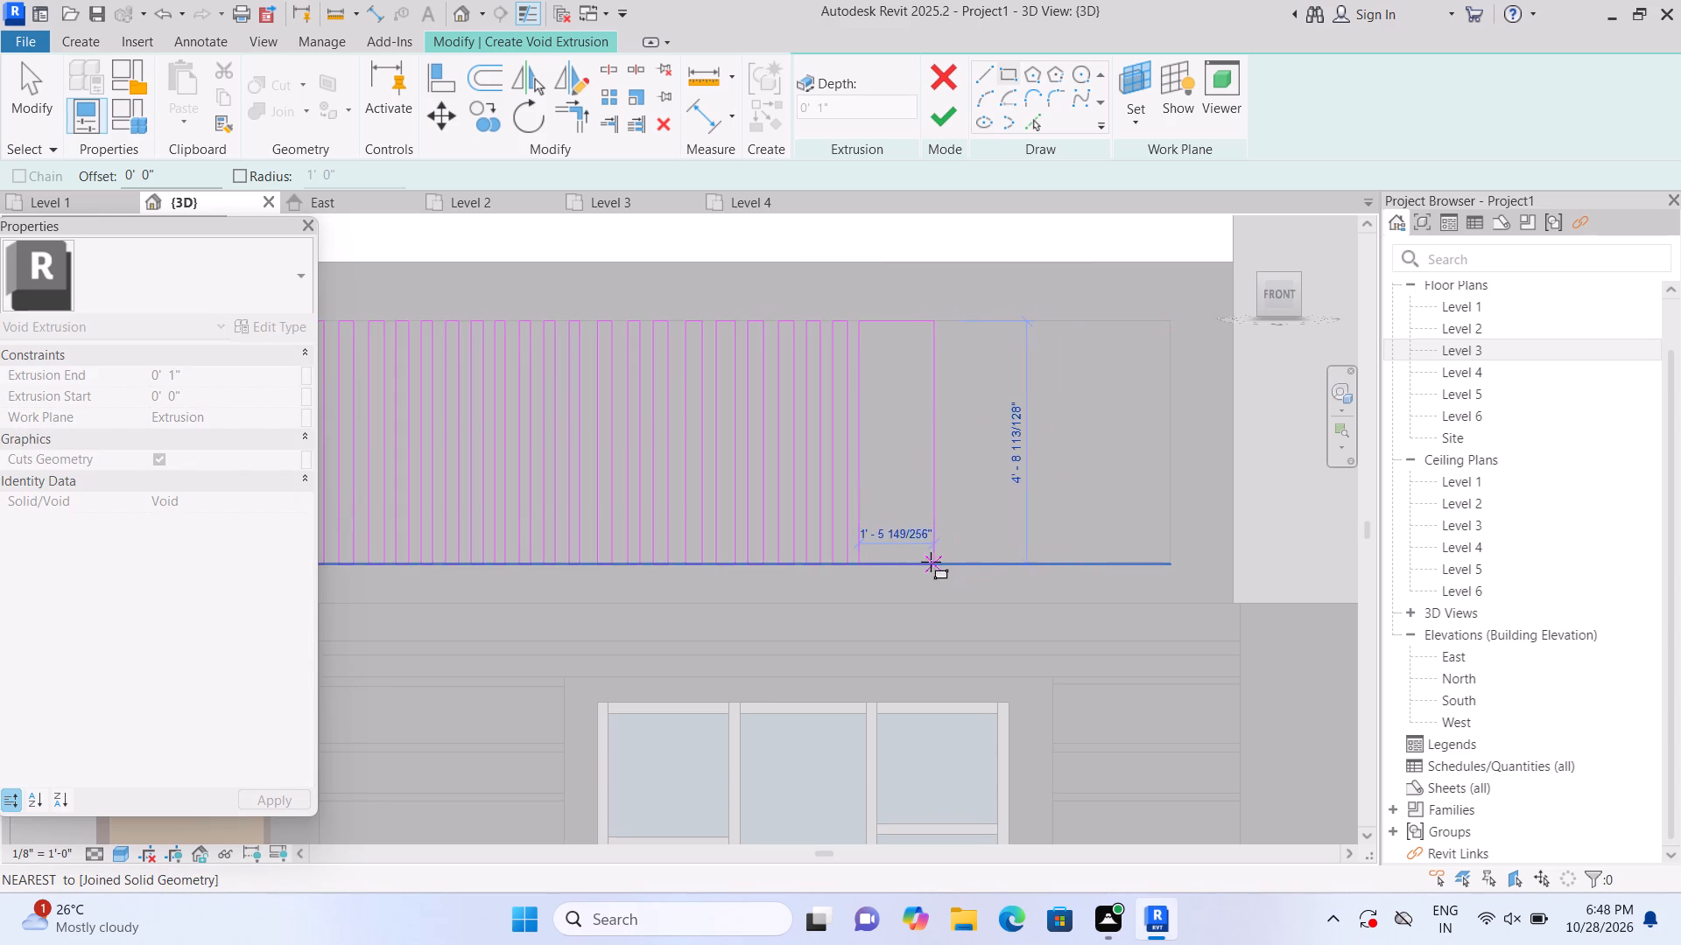
{"action": "left_click", "coordinate": [873, 560]}
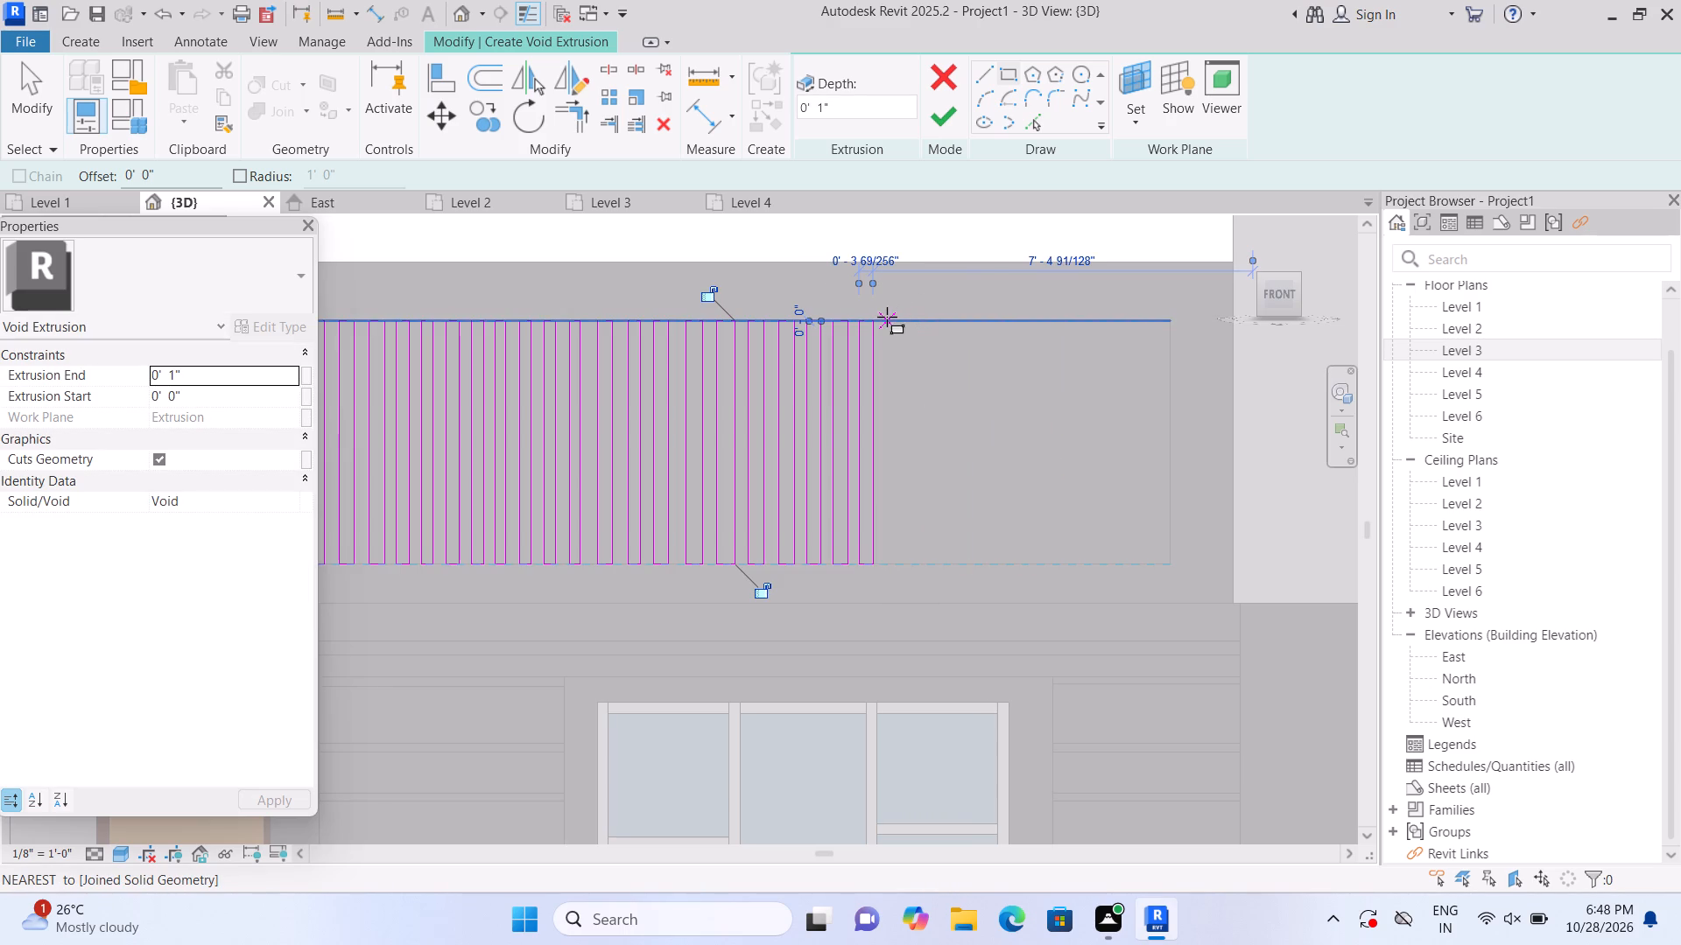
{"action": "left_click", "coordinate": [884, 318]}
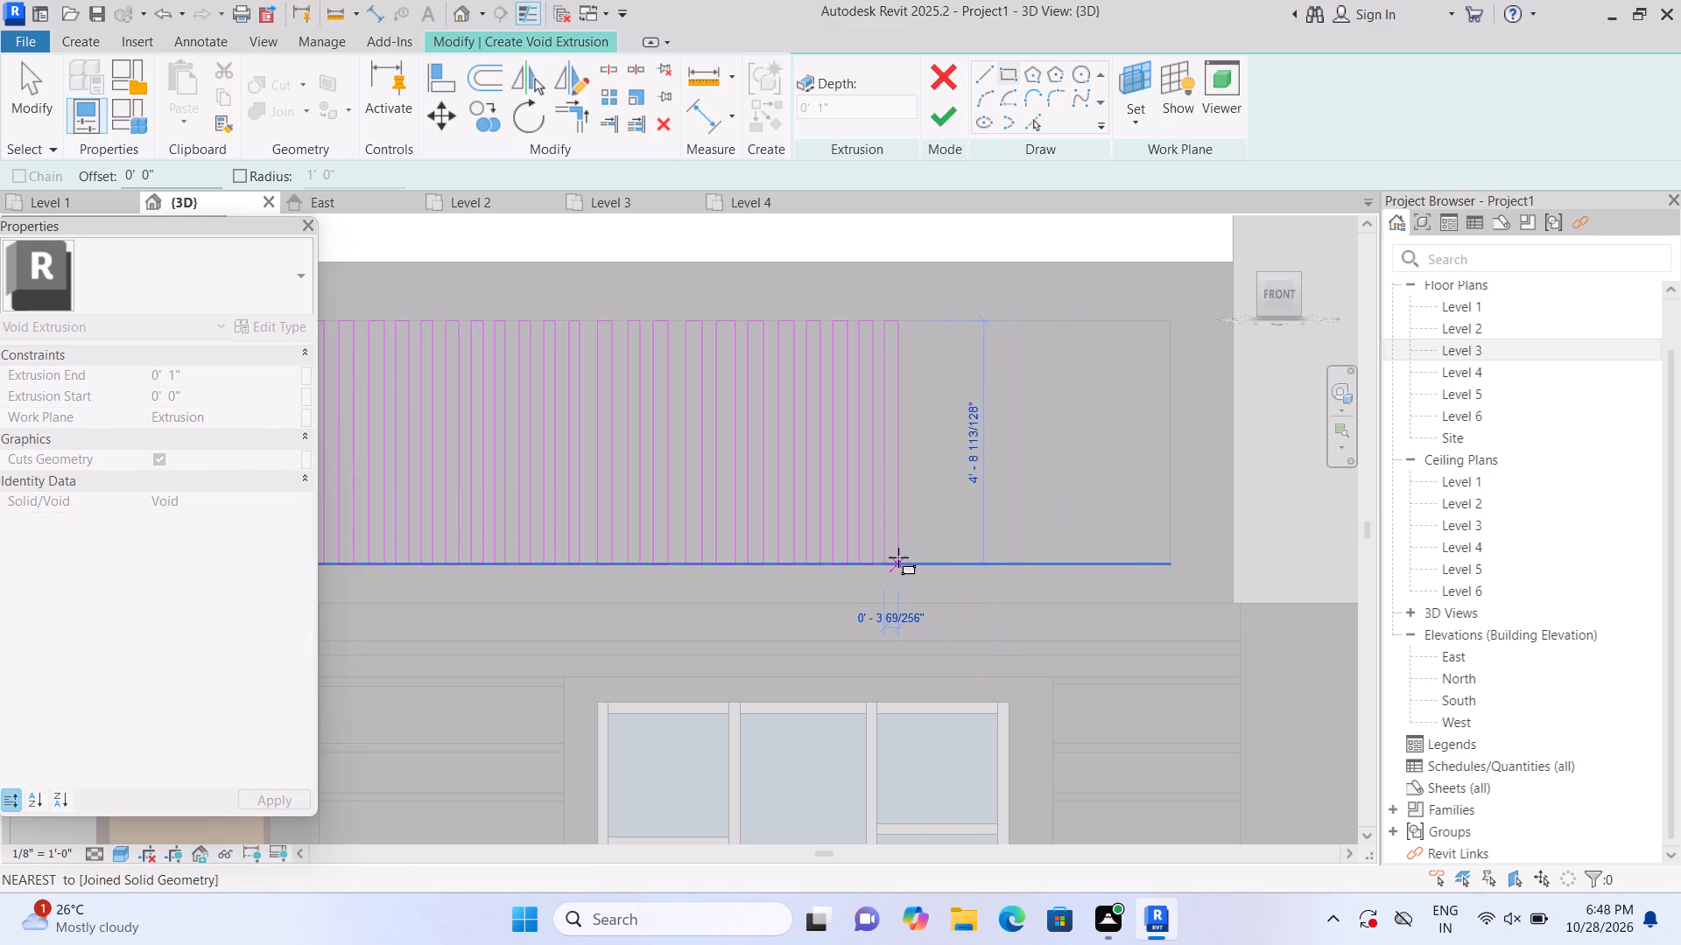
{"action": "left_click", "coordinate": [898, 557]}
{"action": "left_click", "coordinate": [909, 325]}
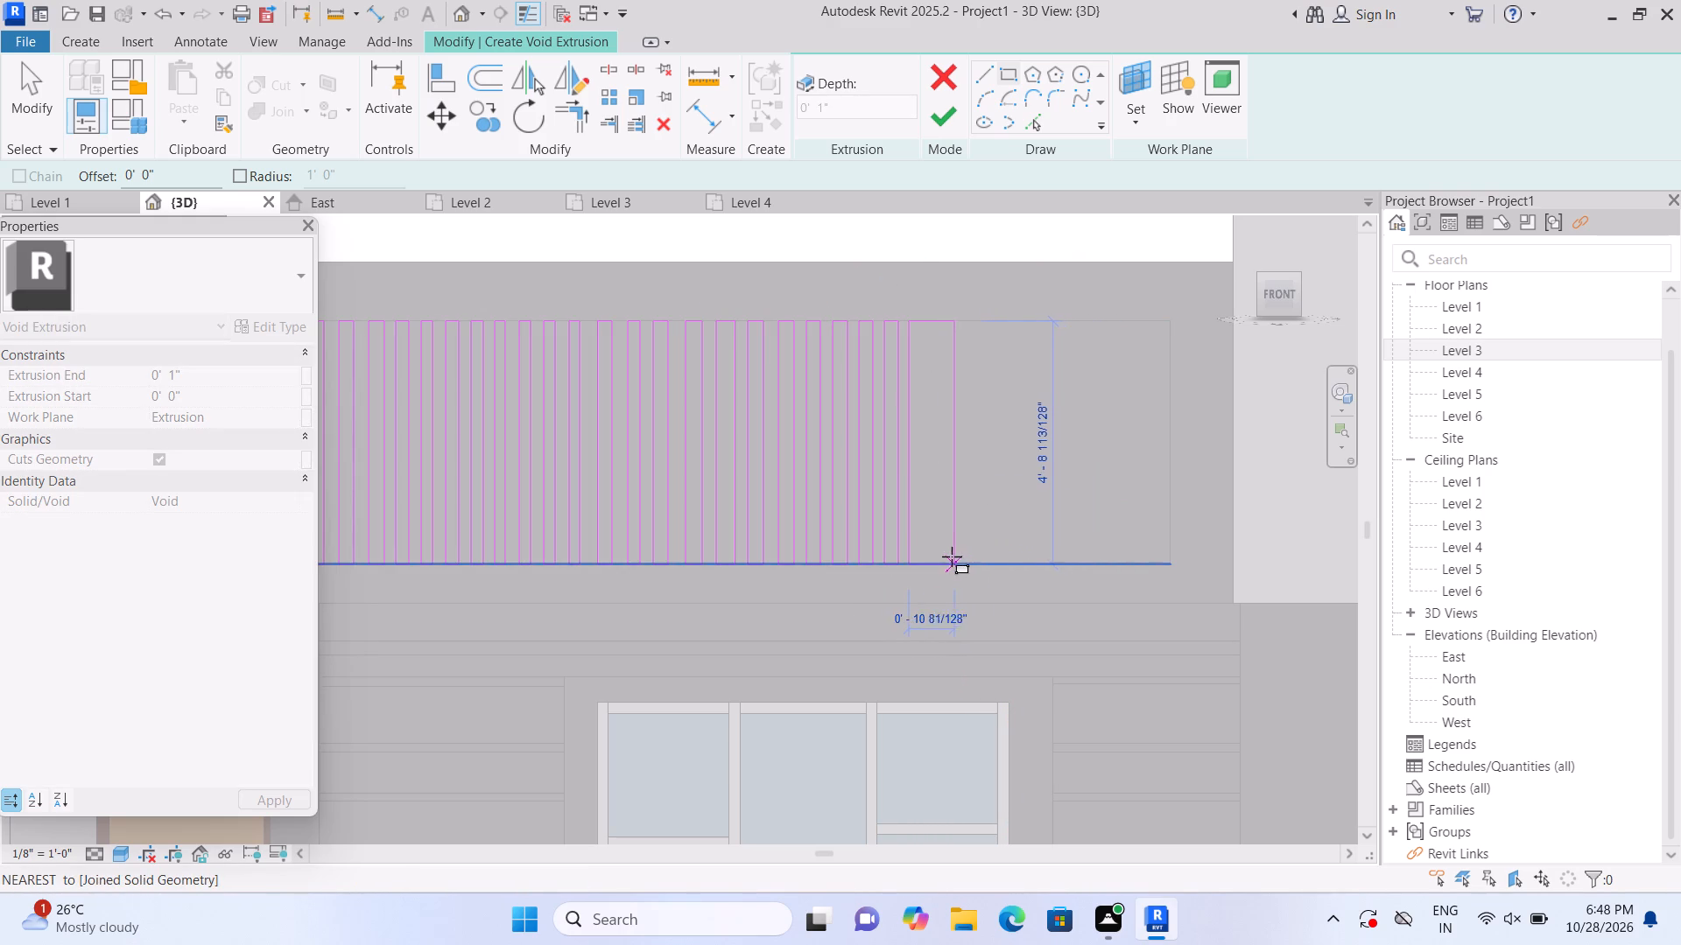
{"action": "left_click", "coordinate": [924, 555]}
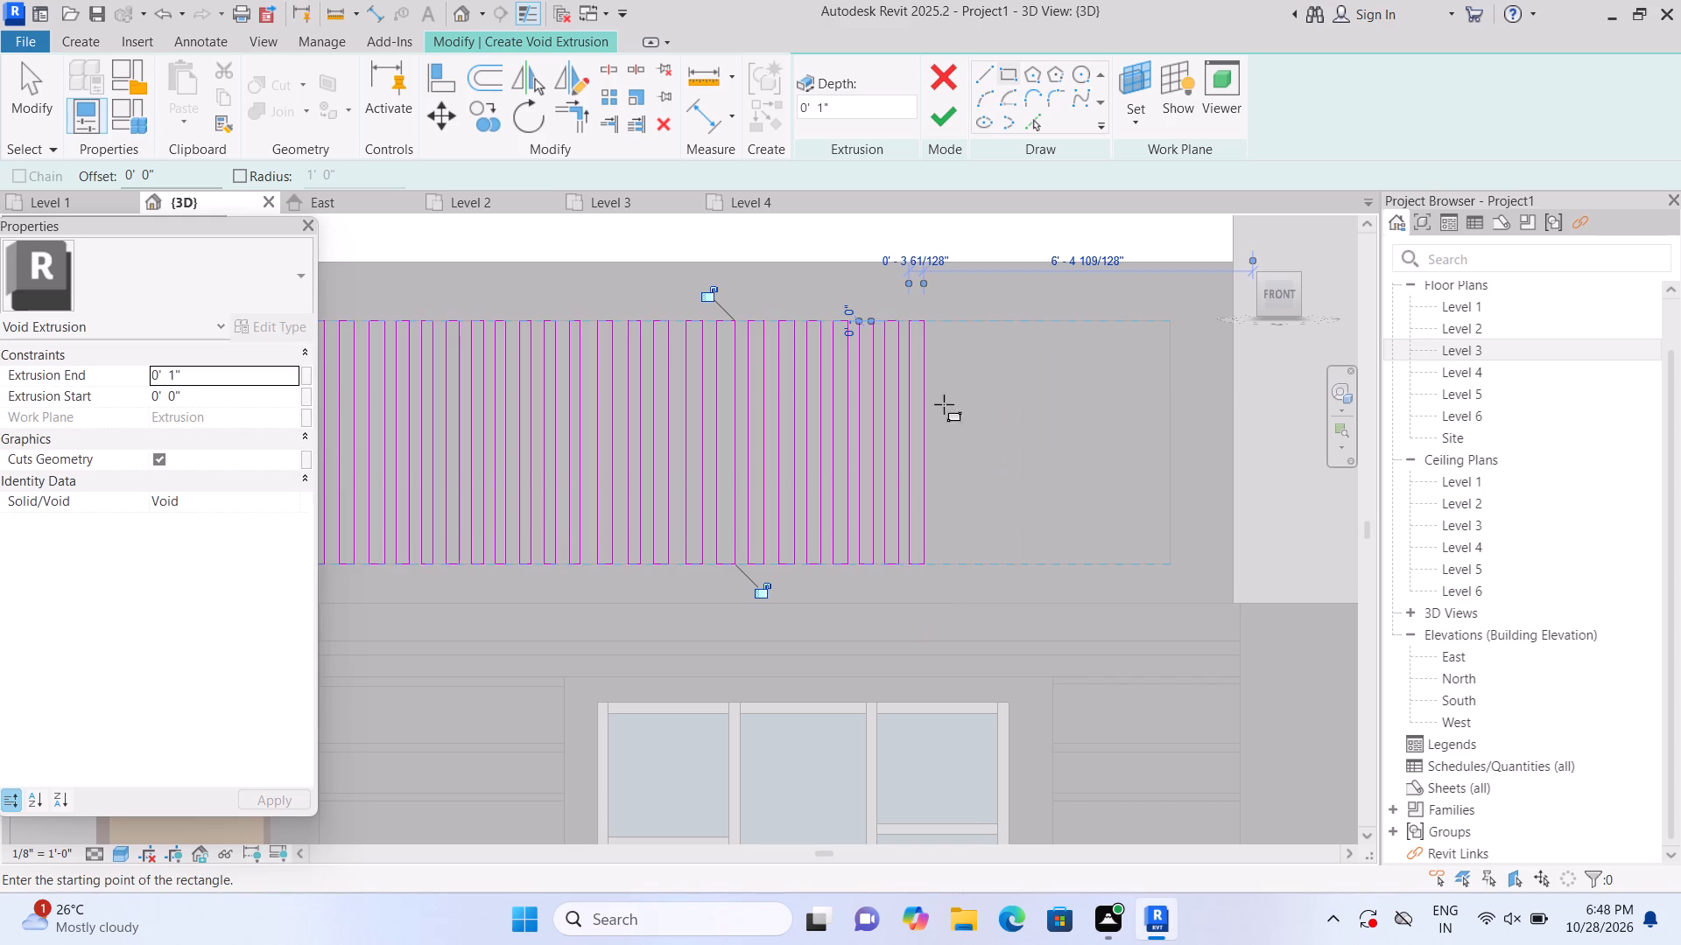
Add five more full-height void rectangles about 2 1/2" to 3 1/2" wide, carrying the row just past the central window's right edge.
{"action": "left_click", "coordinate": [937, 324]}
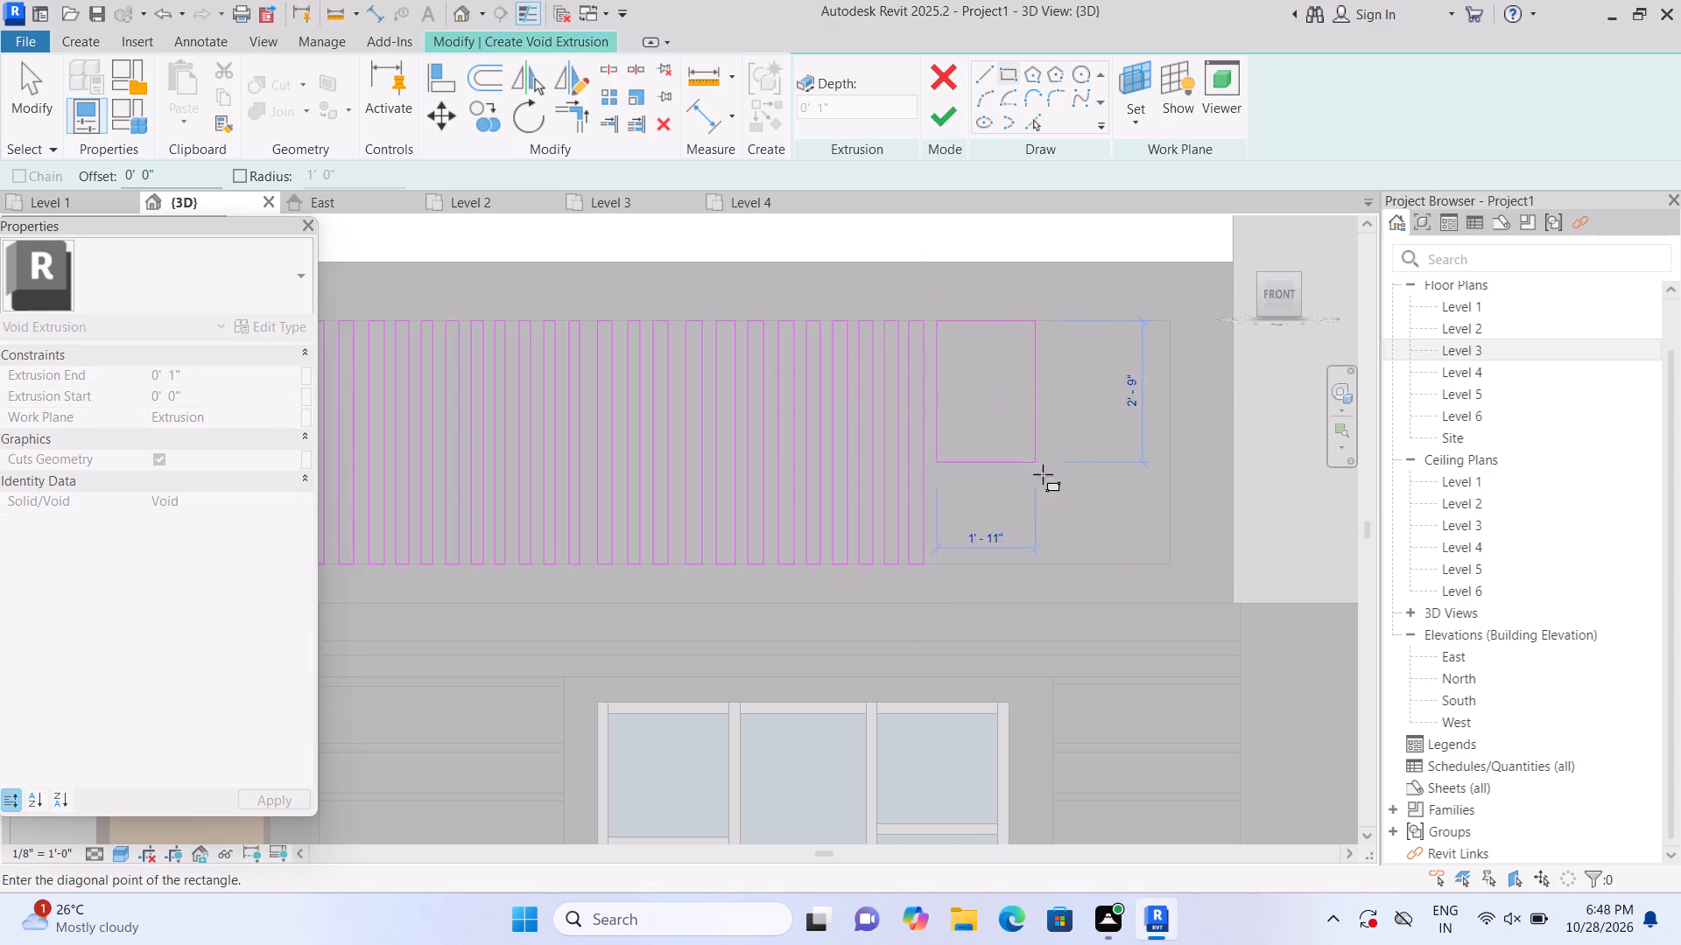
{"action": "left_click", "coordinate": [948, 563]}
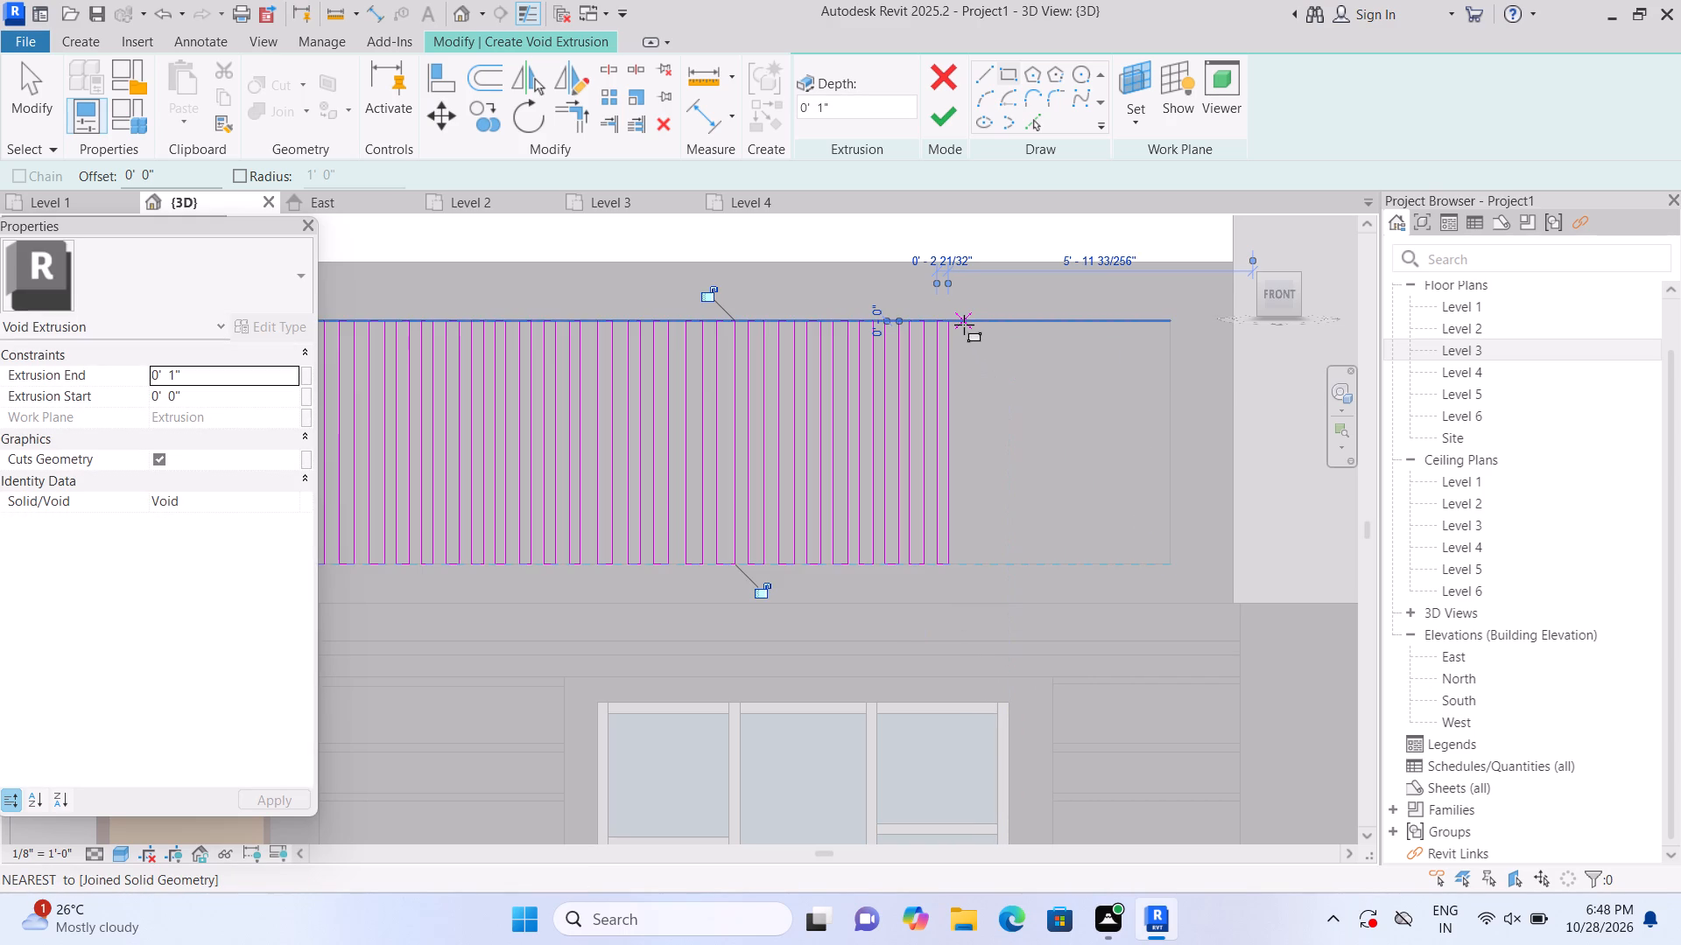
{"action": "left_click", "coordinate": [961, 323]}
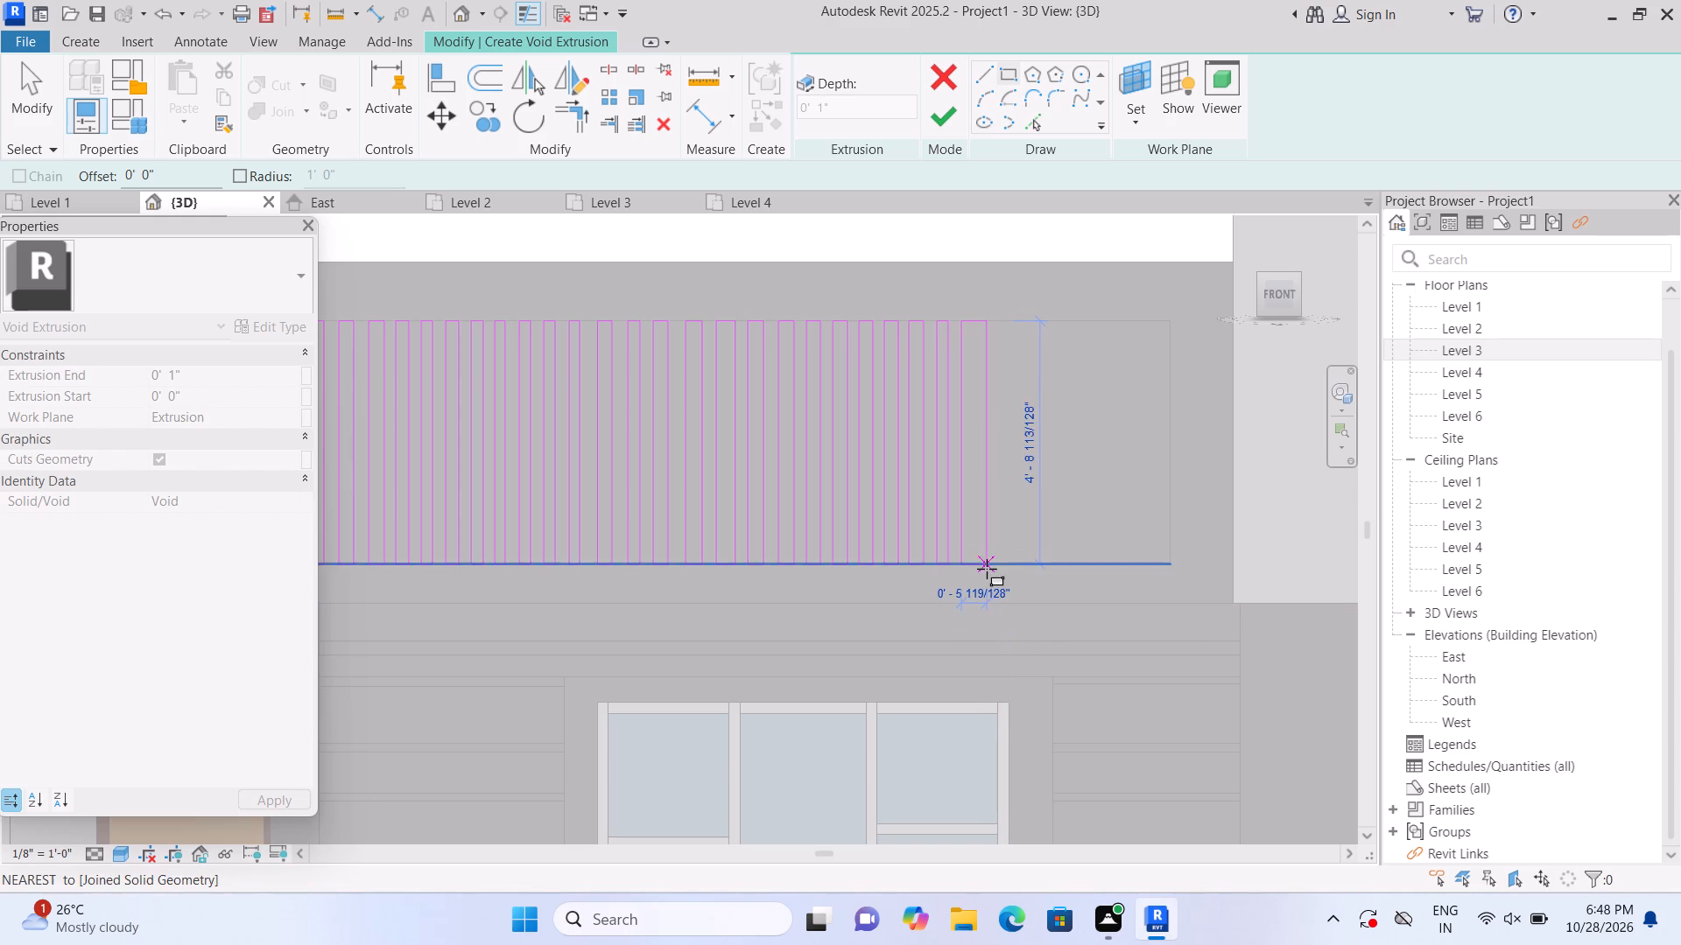
{"action": "left_click", "coordinate": [972, 566]}
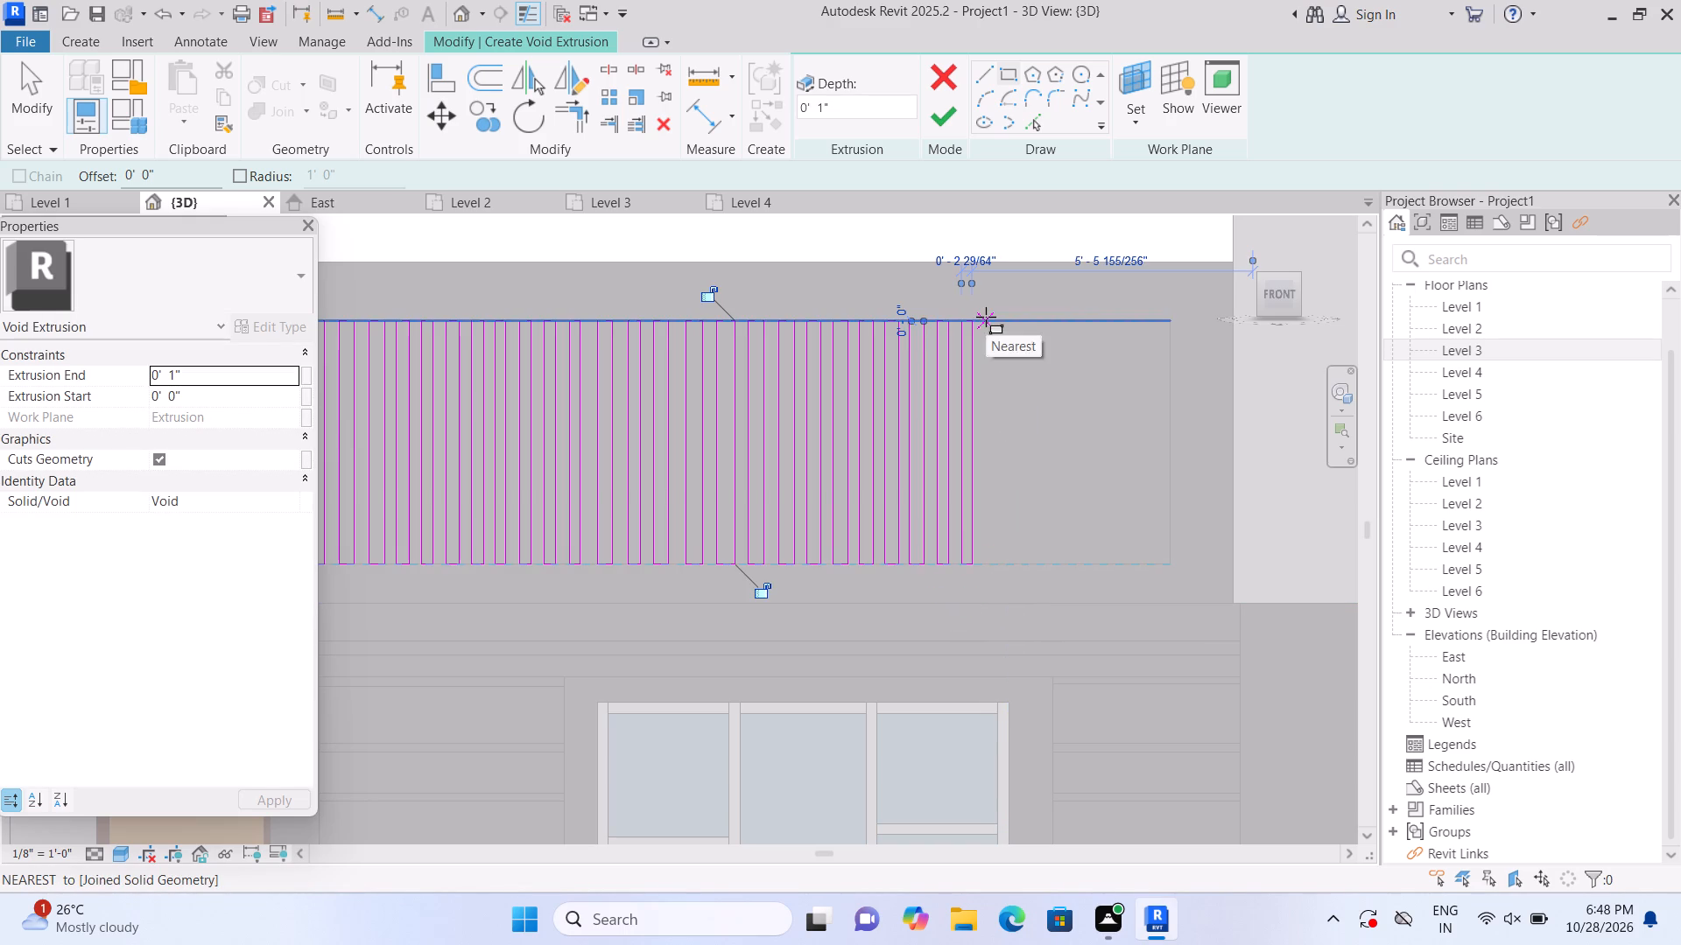
{"action": "left_click", "coordinate": [986, 317]}
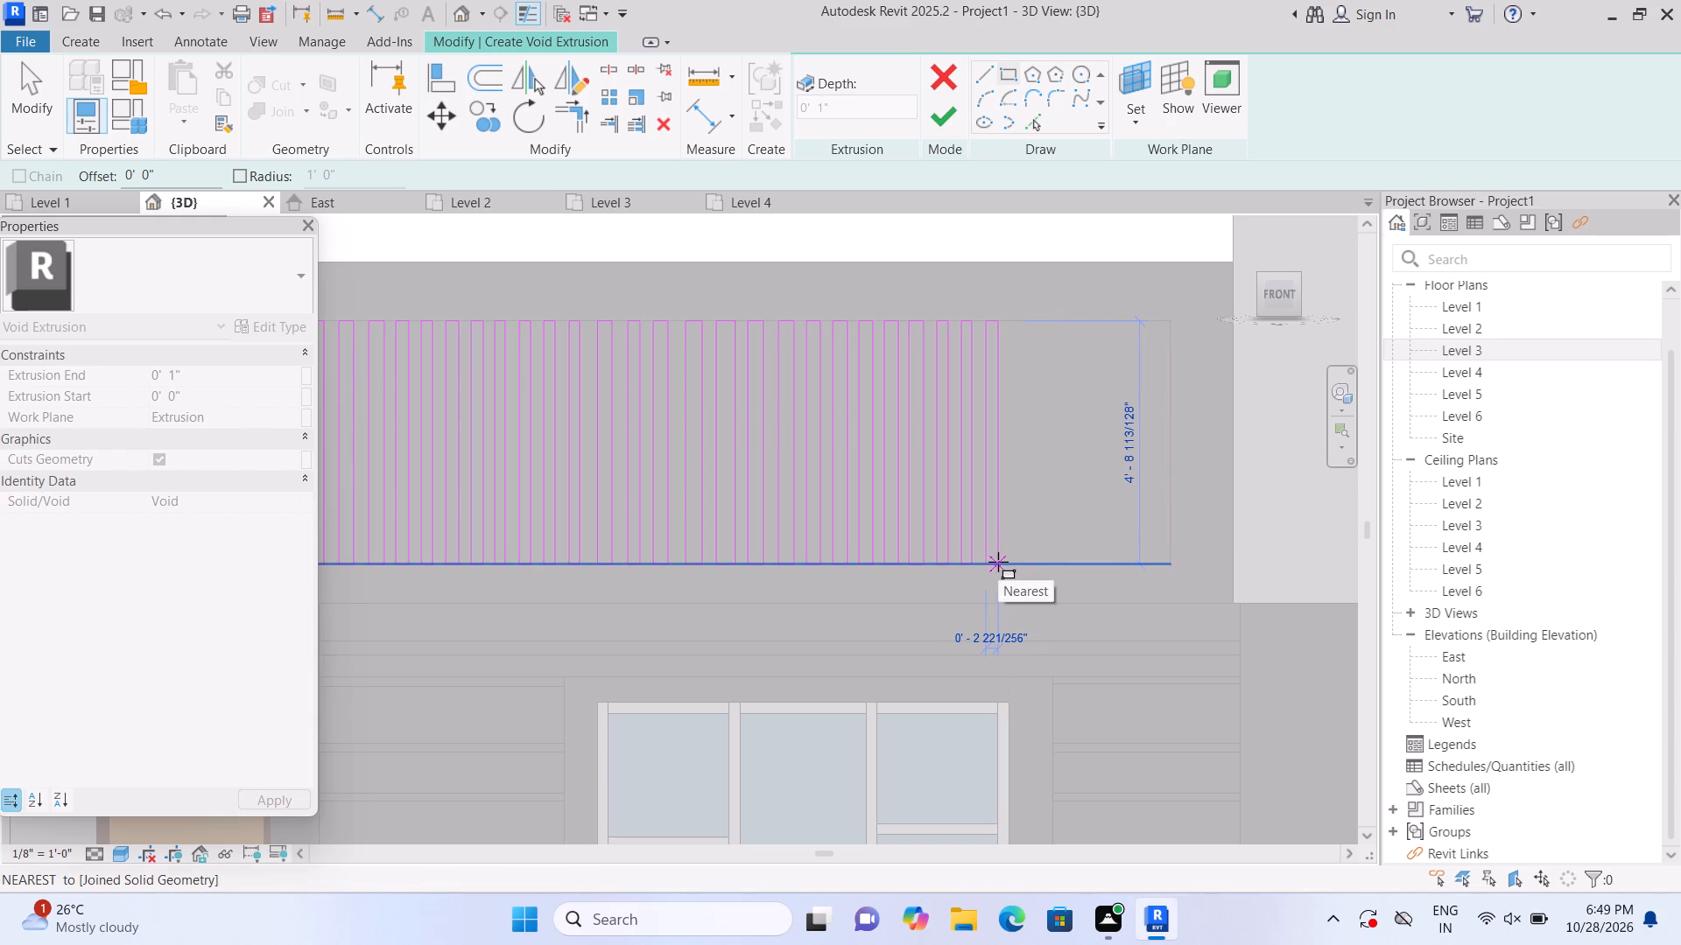
{"action": "left_click", "coordinate": [998, 562]}
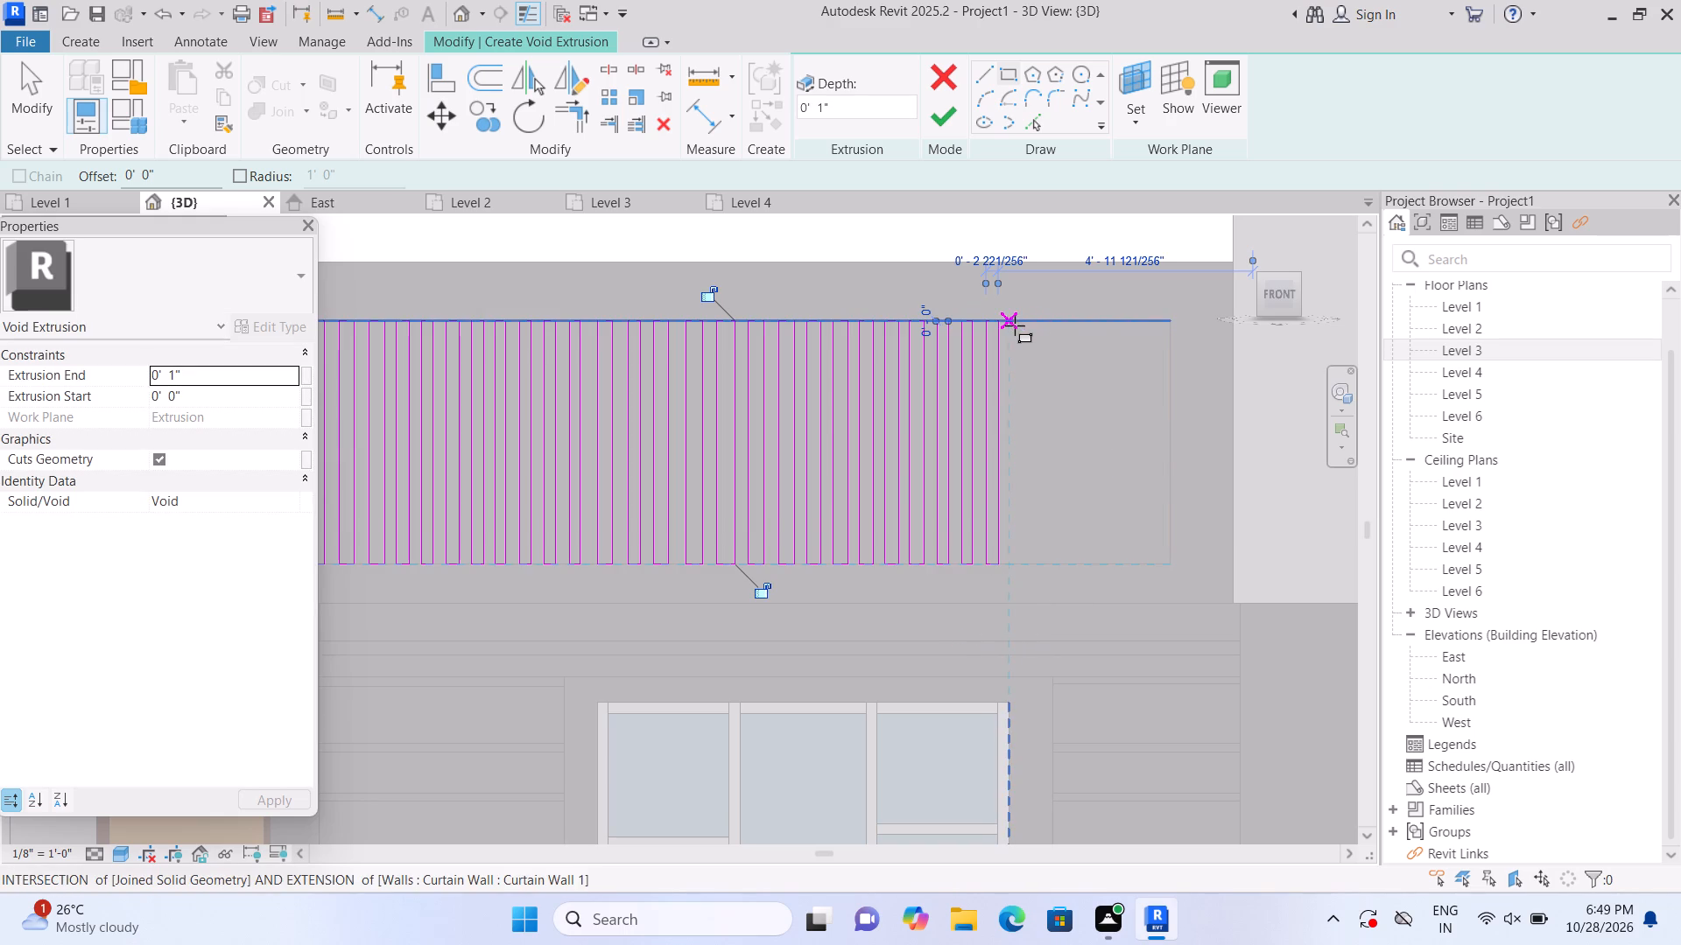
{"action": "left_click", "coordinate": [1015, 325]}
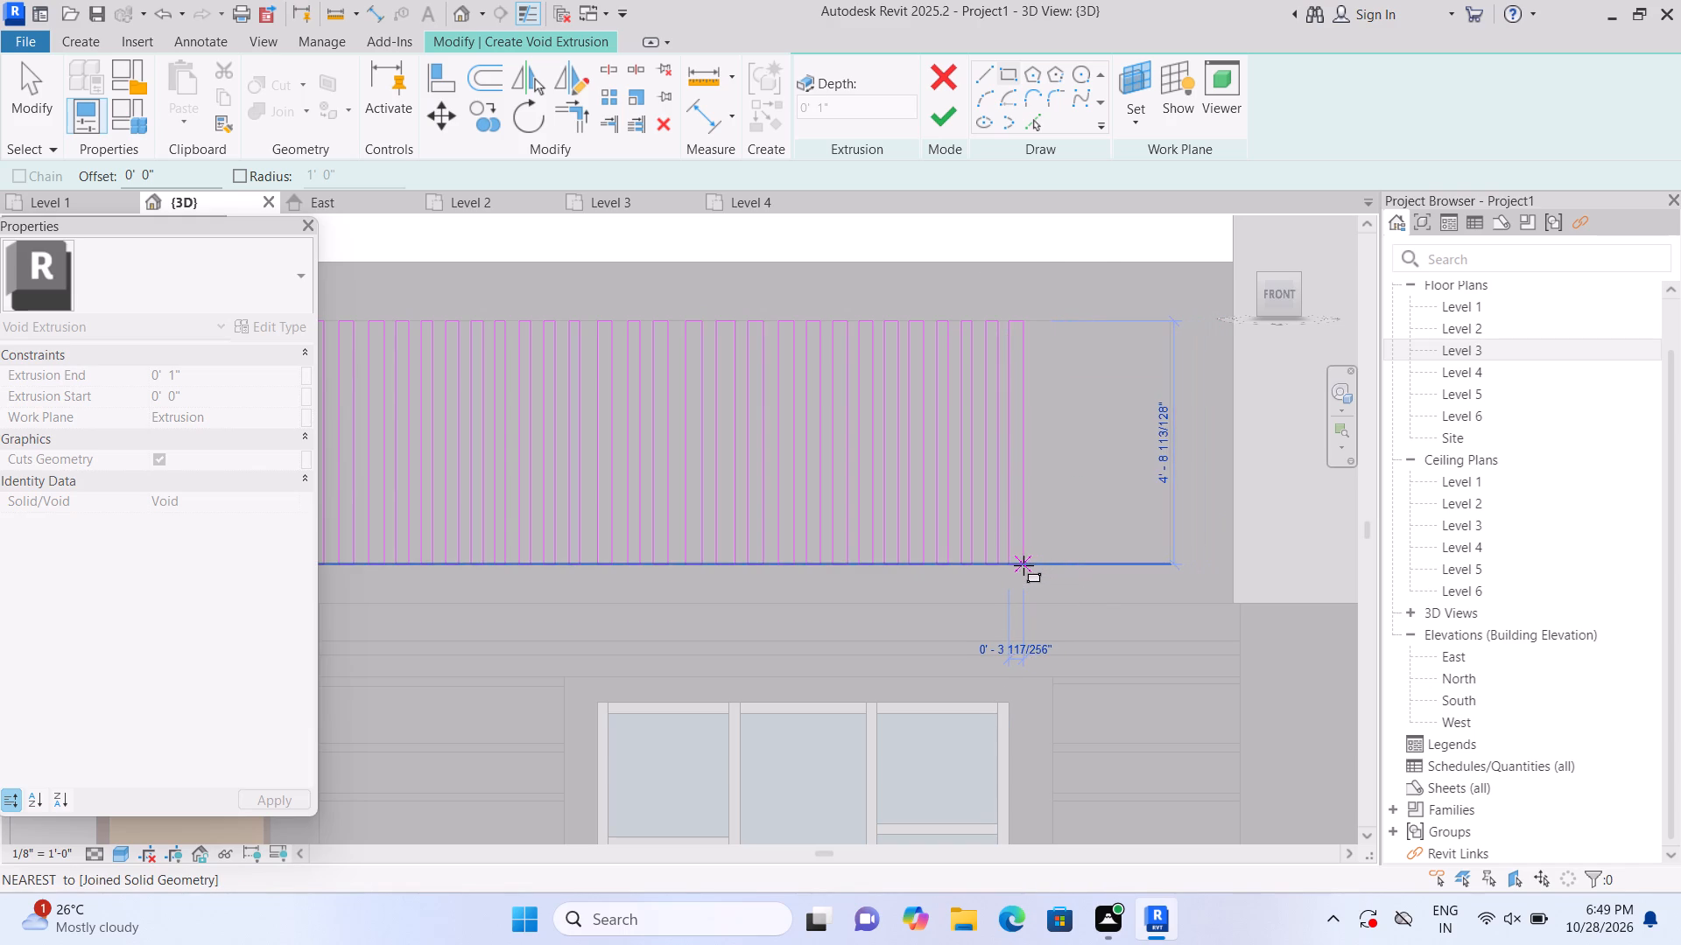
{"action": "left_click", "coordinate": [1023, 565]}
{"action": "left_click", "coordinate": [1037, 317]}
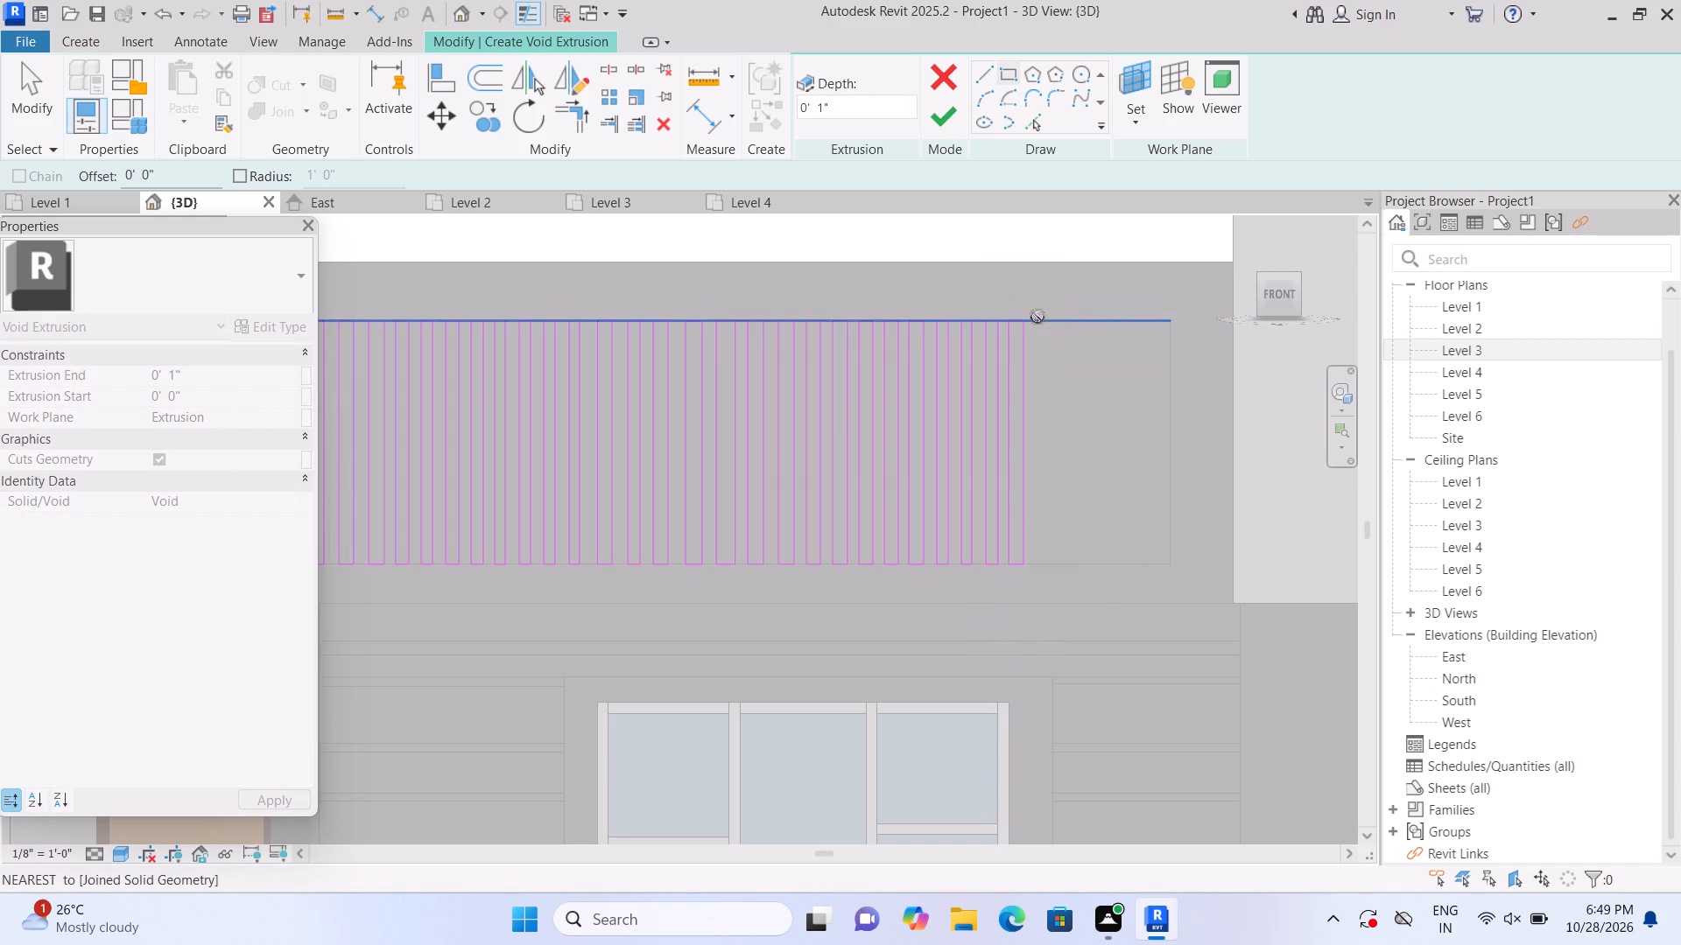
{"action": "left_click", "coordinate": [1052, 568]}
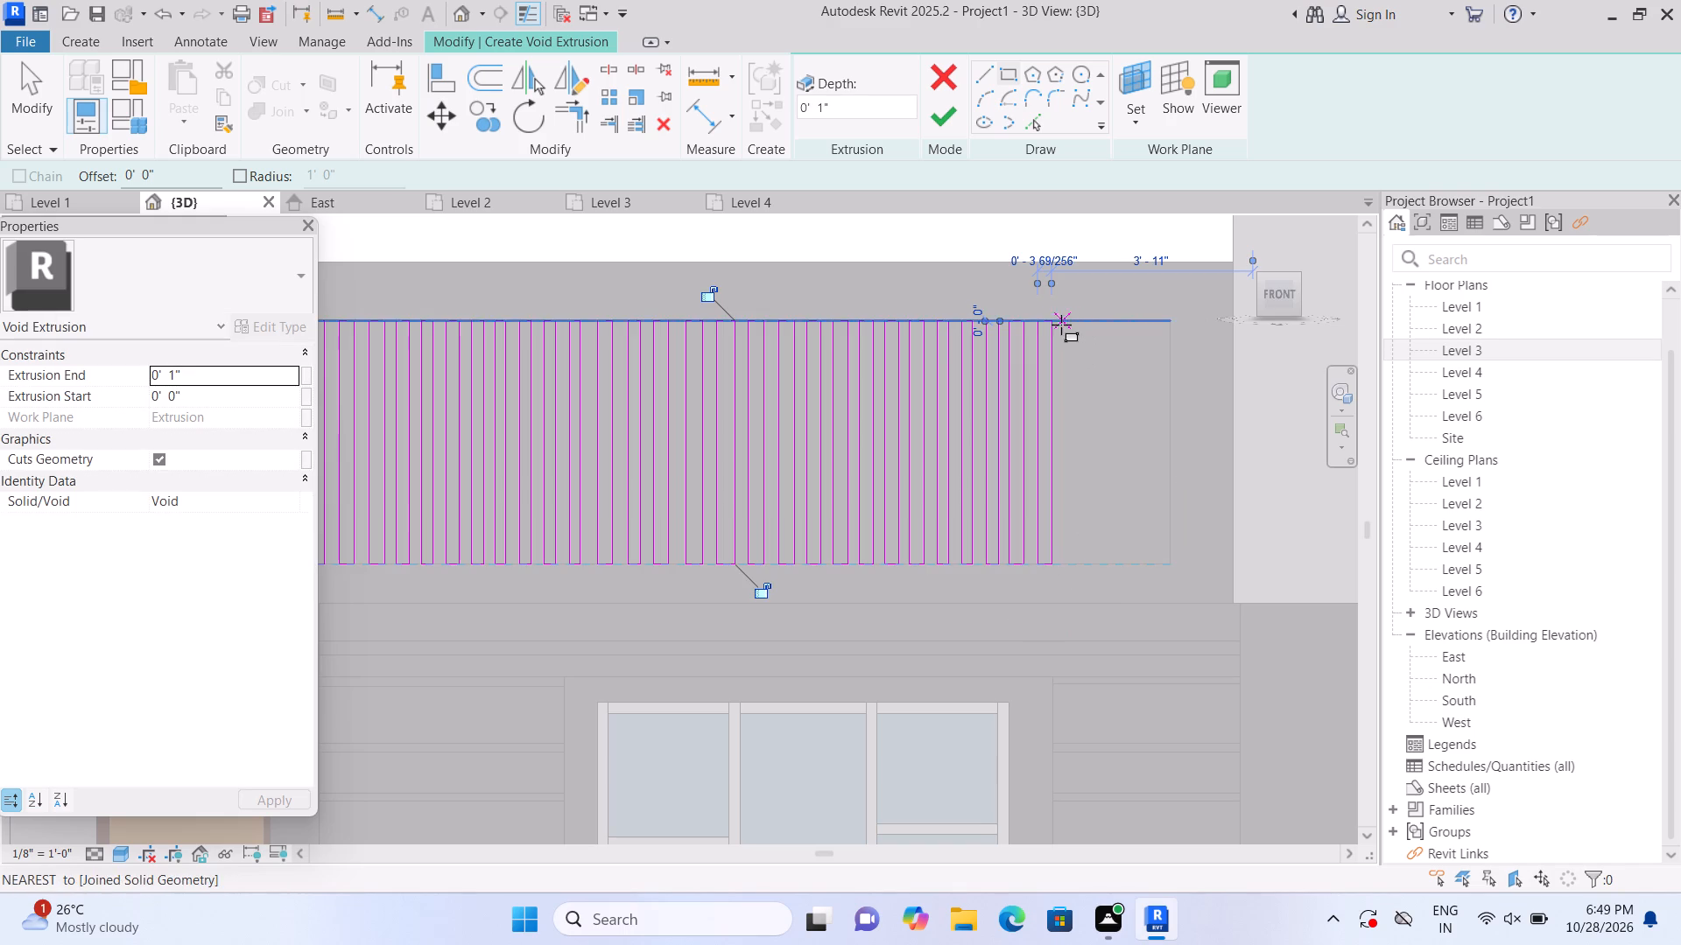
Complete the row with four more full-height void rectangles about 2 1/2" to 5" wide, ending at the parapet panel's right edge.
{"action": "left_click", "coordinate": [1066, 326]}
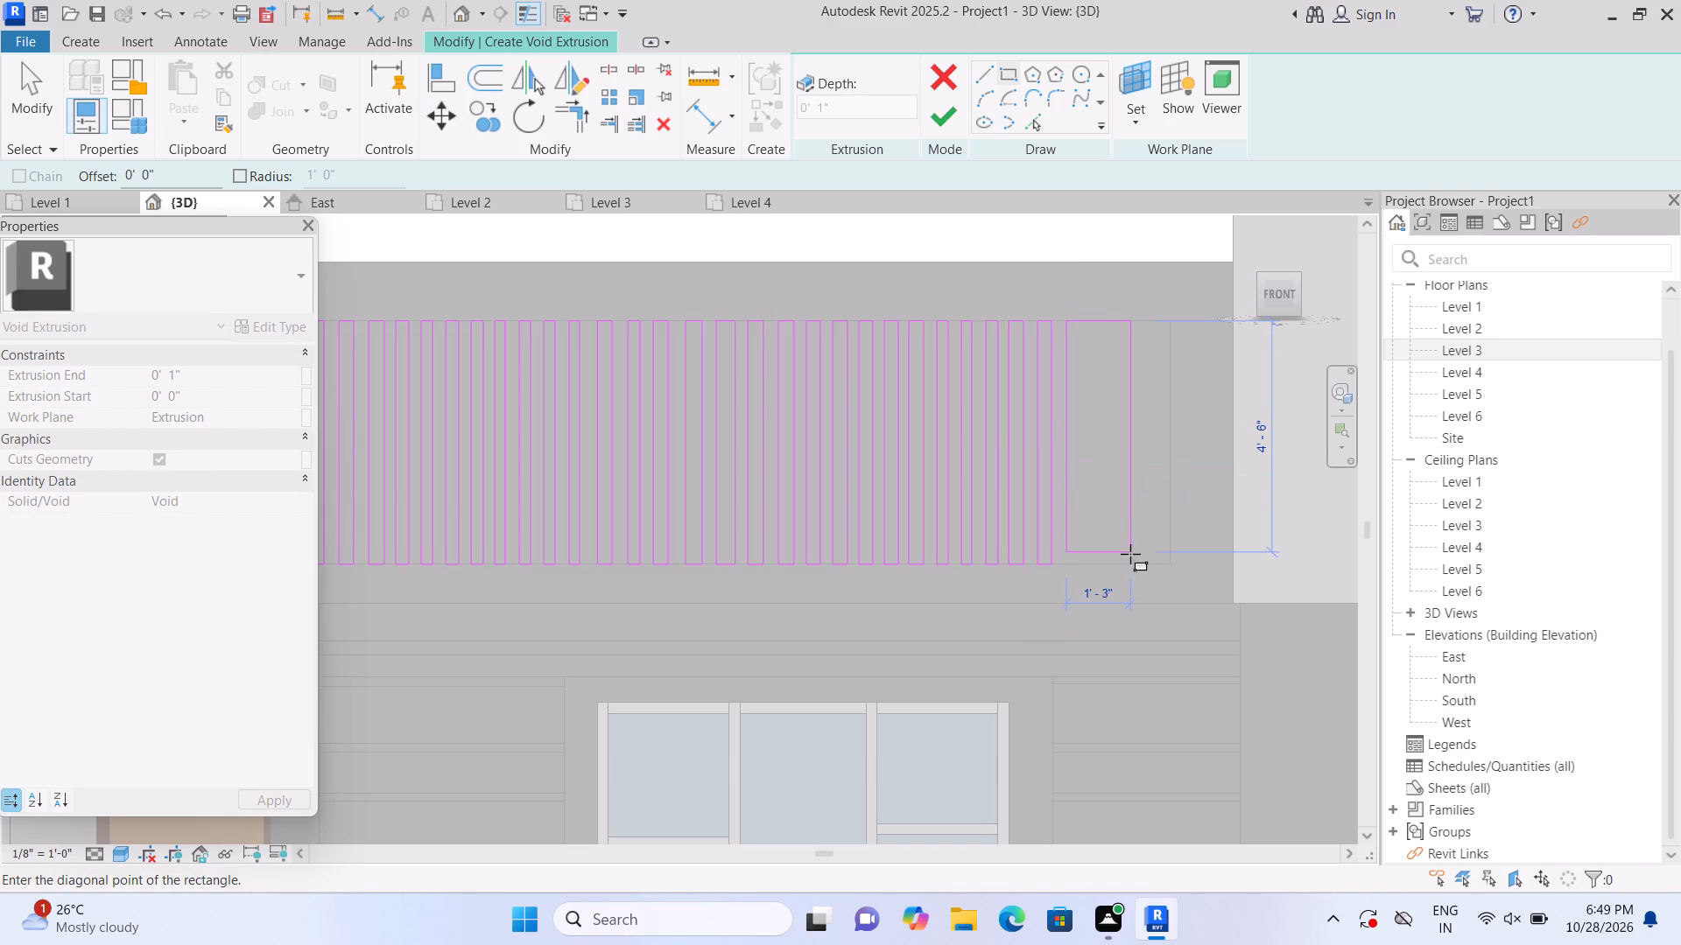
{"action": "left_click", "coordinate": [1081, 562]}
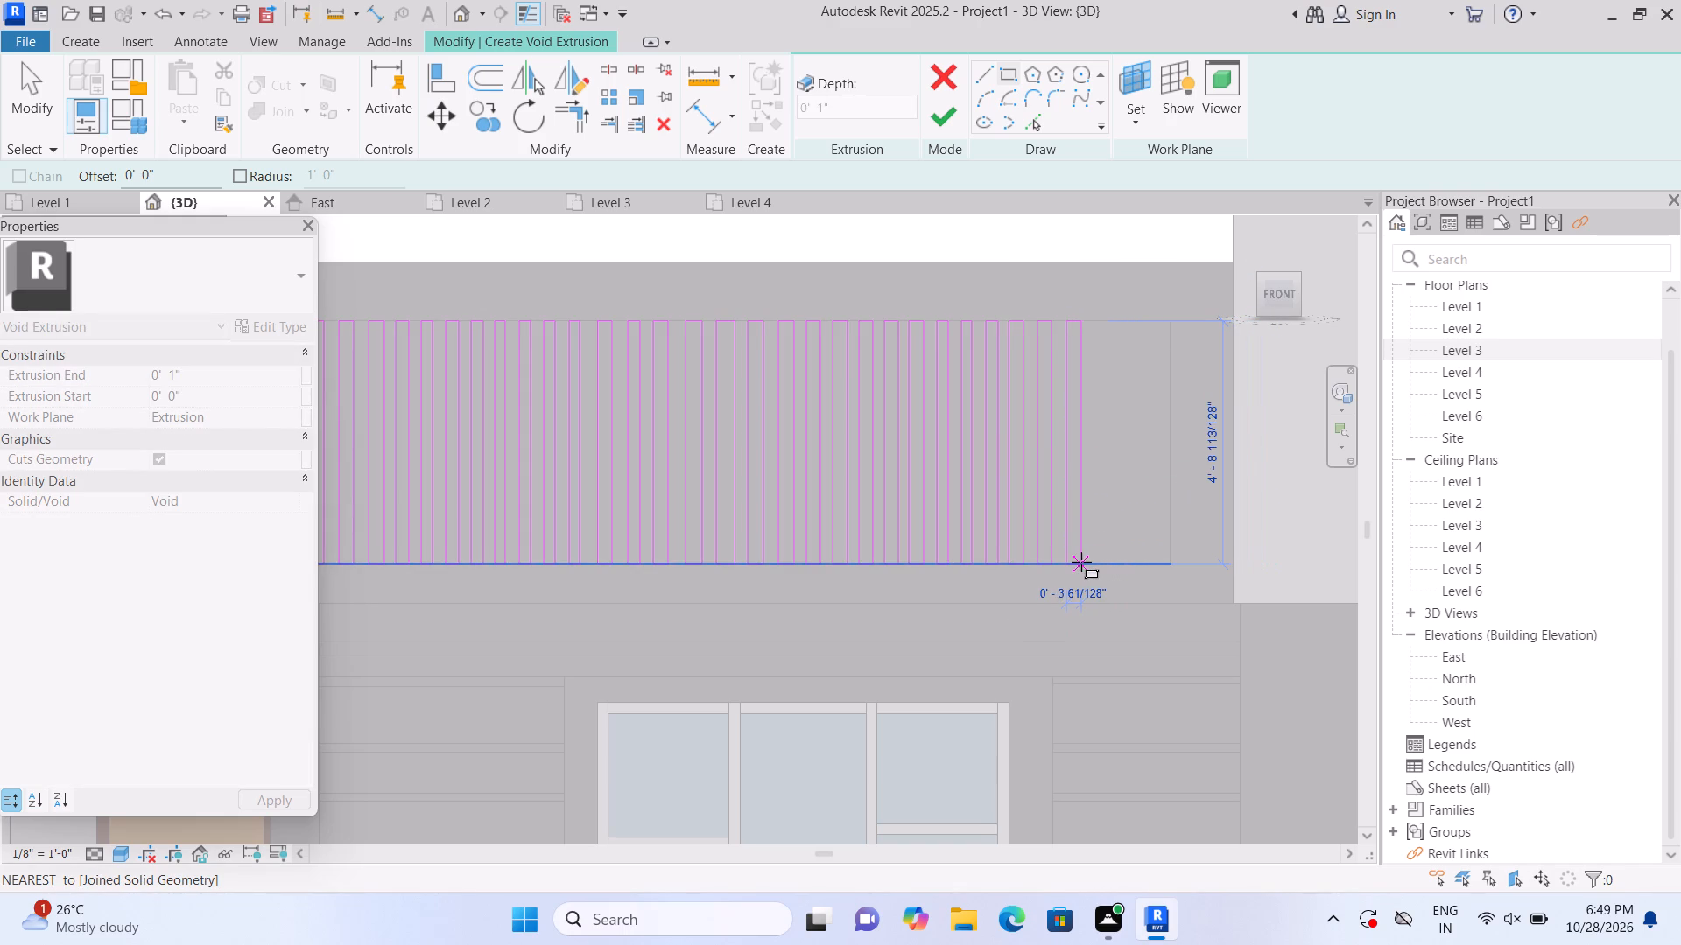
{"action": "left_click", "coordinate": [1093, 315]}
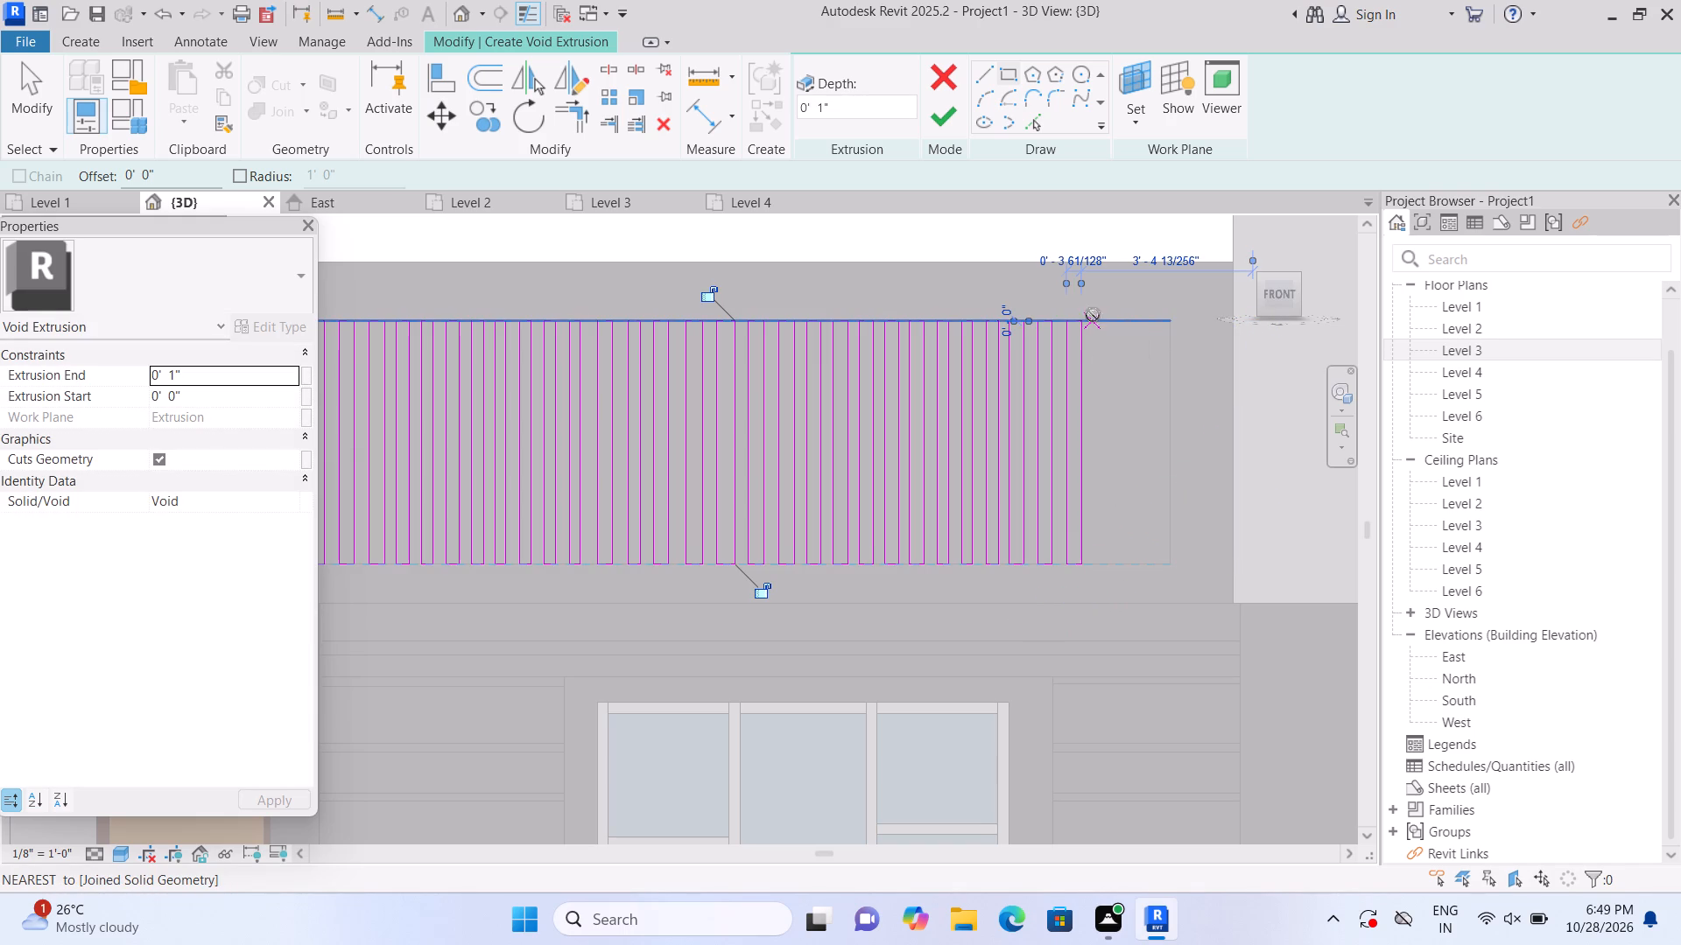
{"action": "left_click", "coordinate": [1109, 560]}
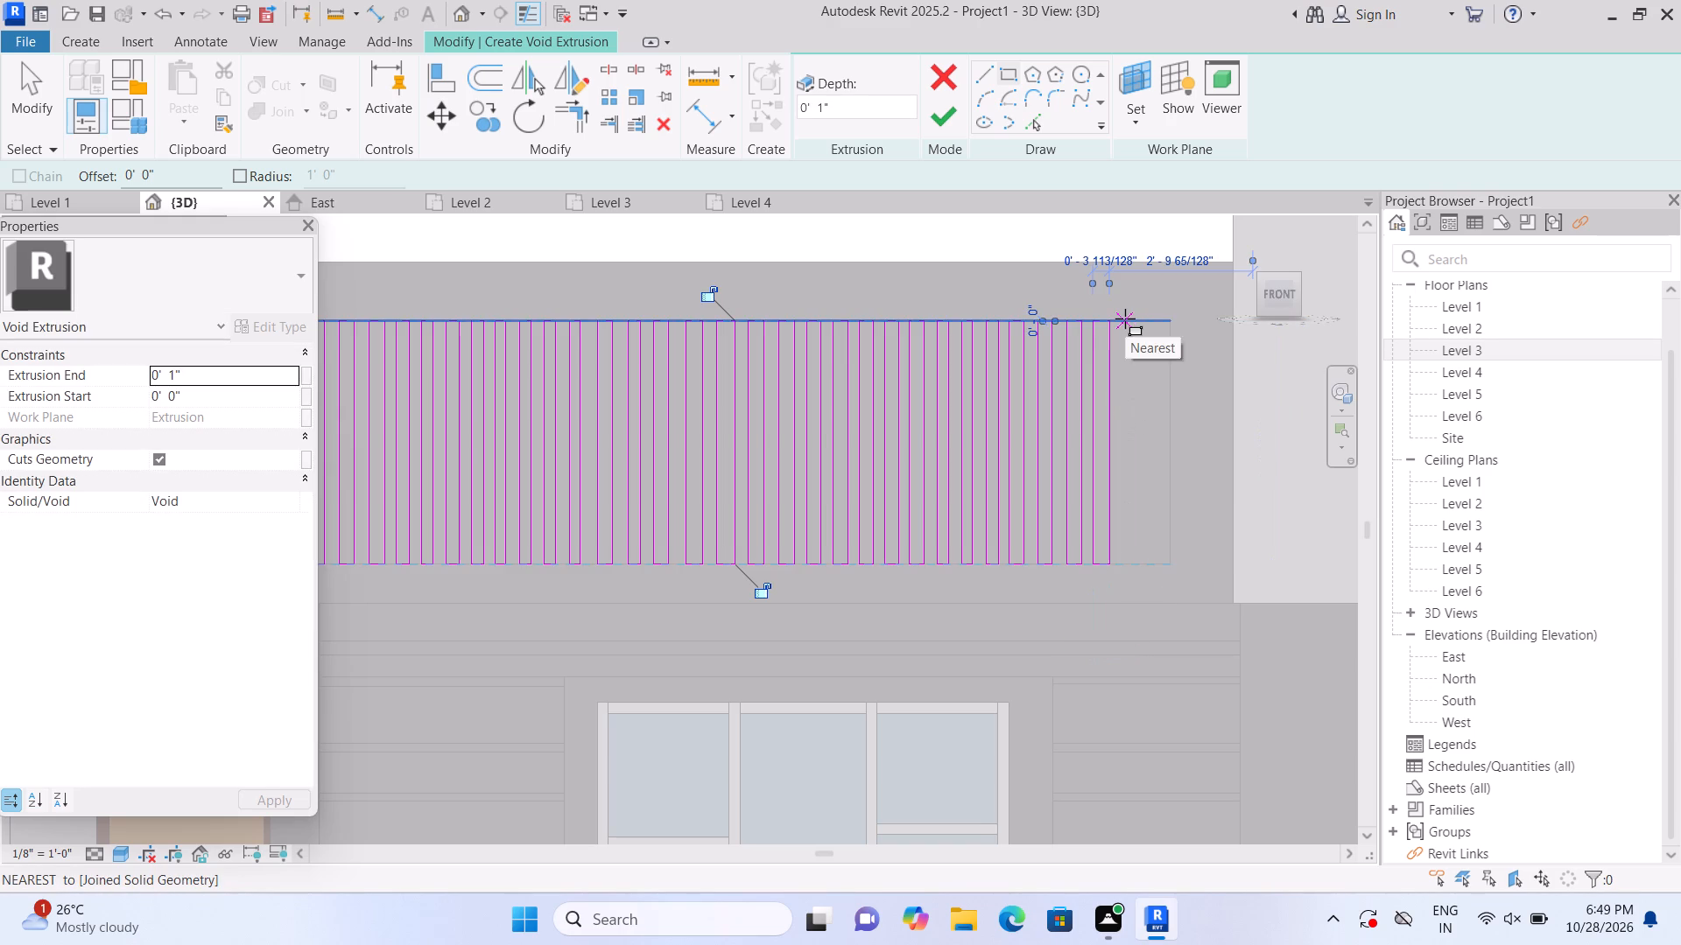
{"action": "left_click", "coordinate": [1123, 318]}
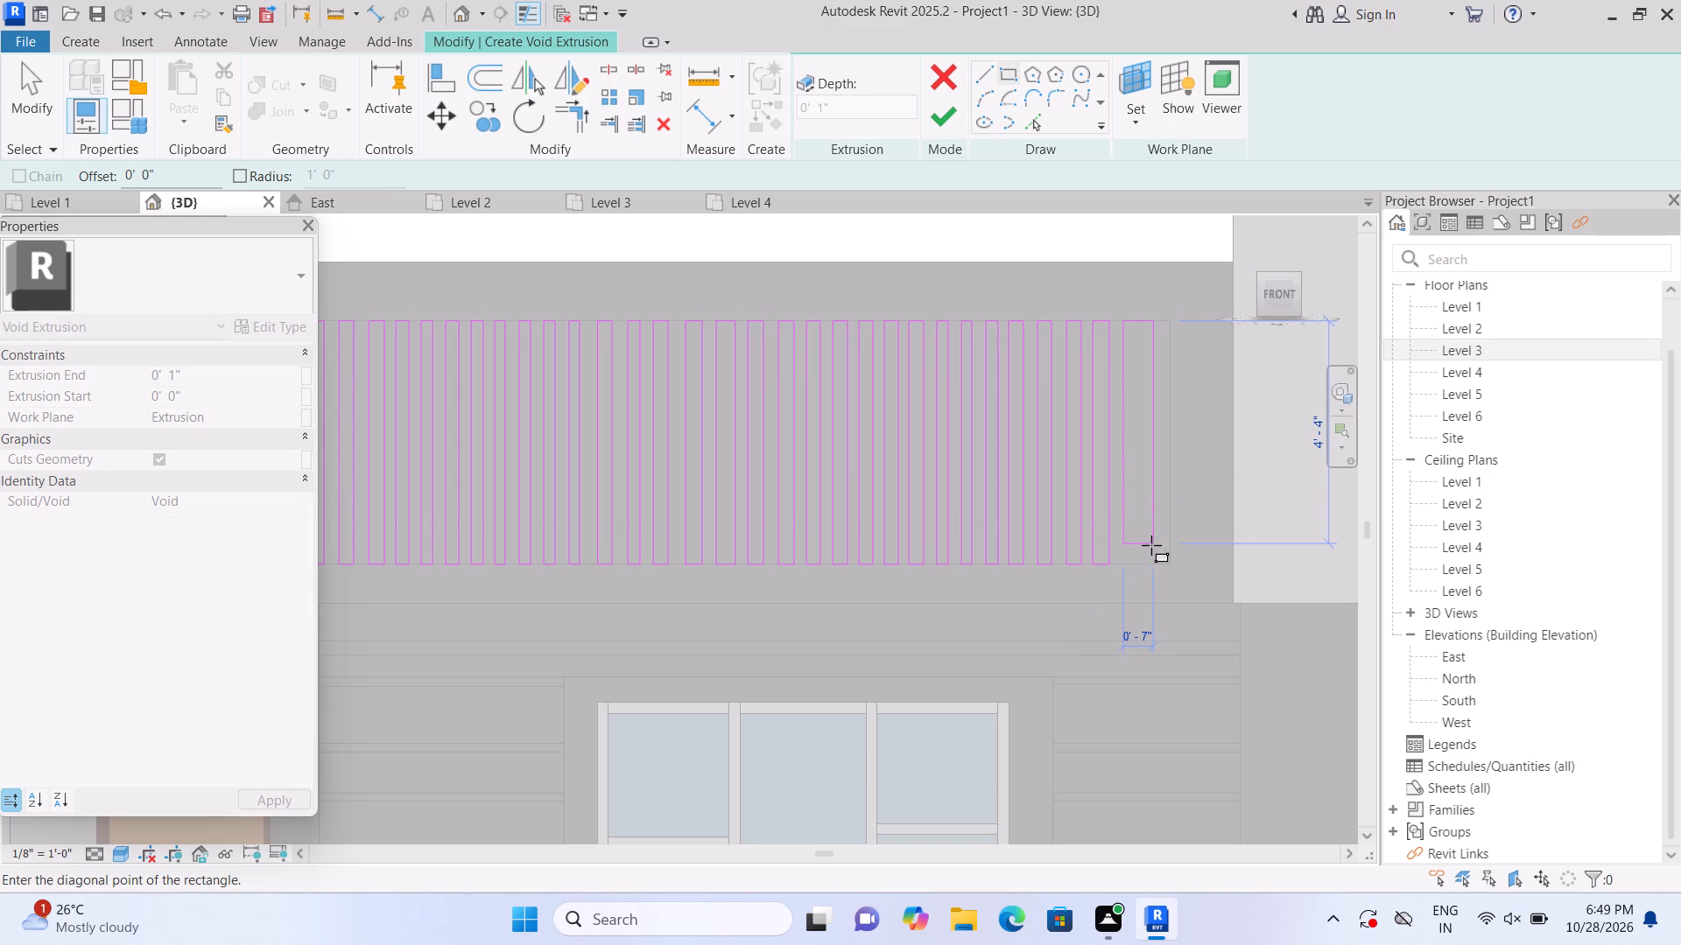
{"action": "left_click", "coordinate": [1134, 566]}
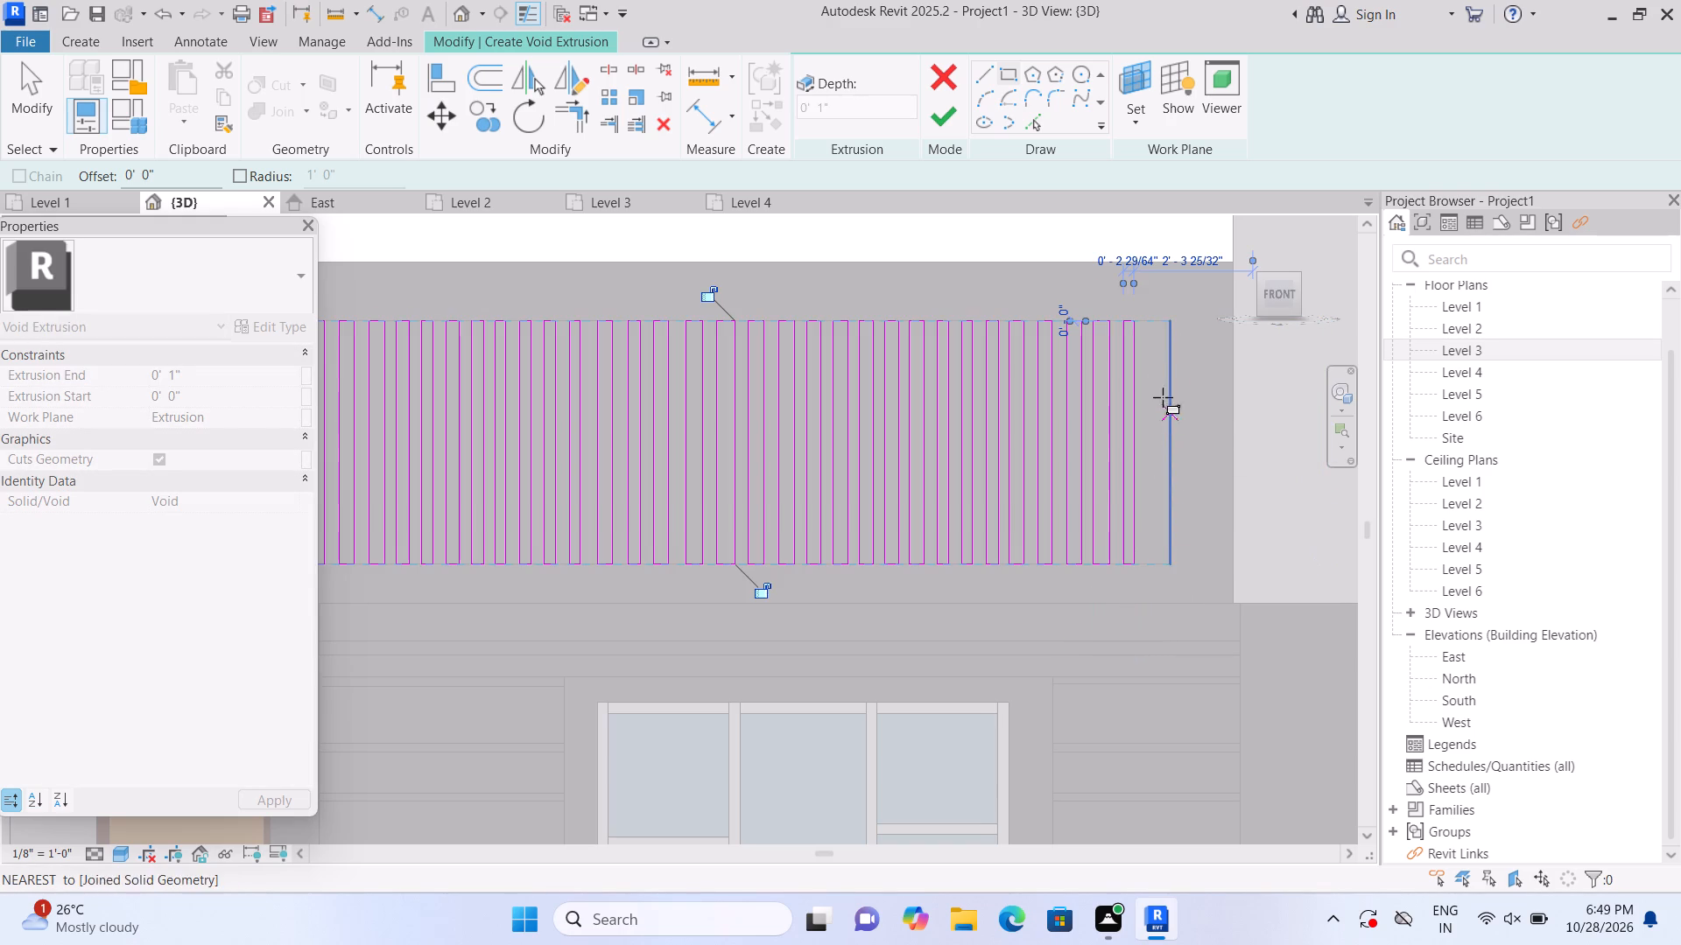
{"action": "left_click", "coordinate": [1149, 330]}
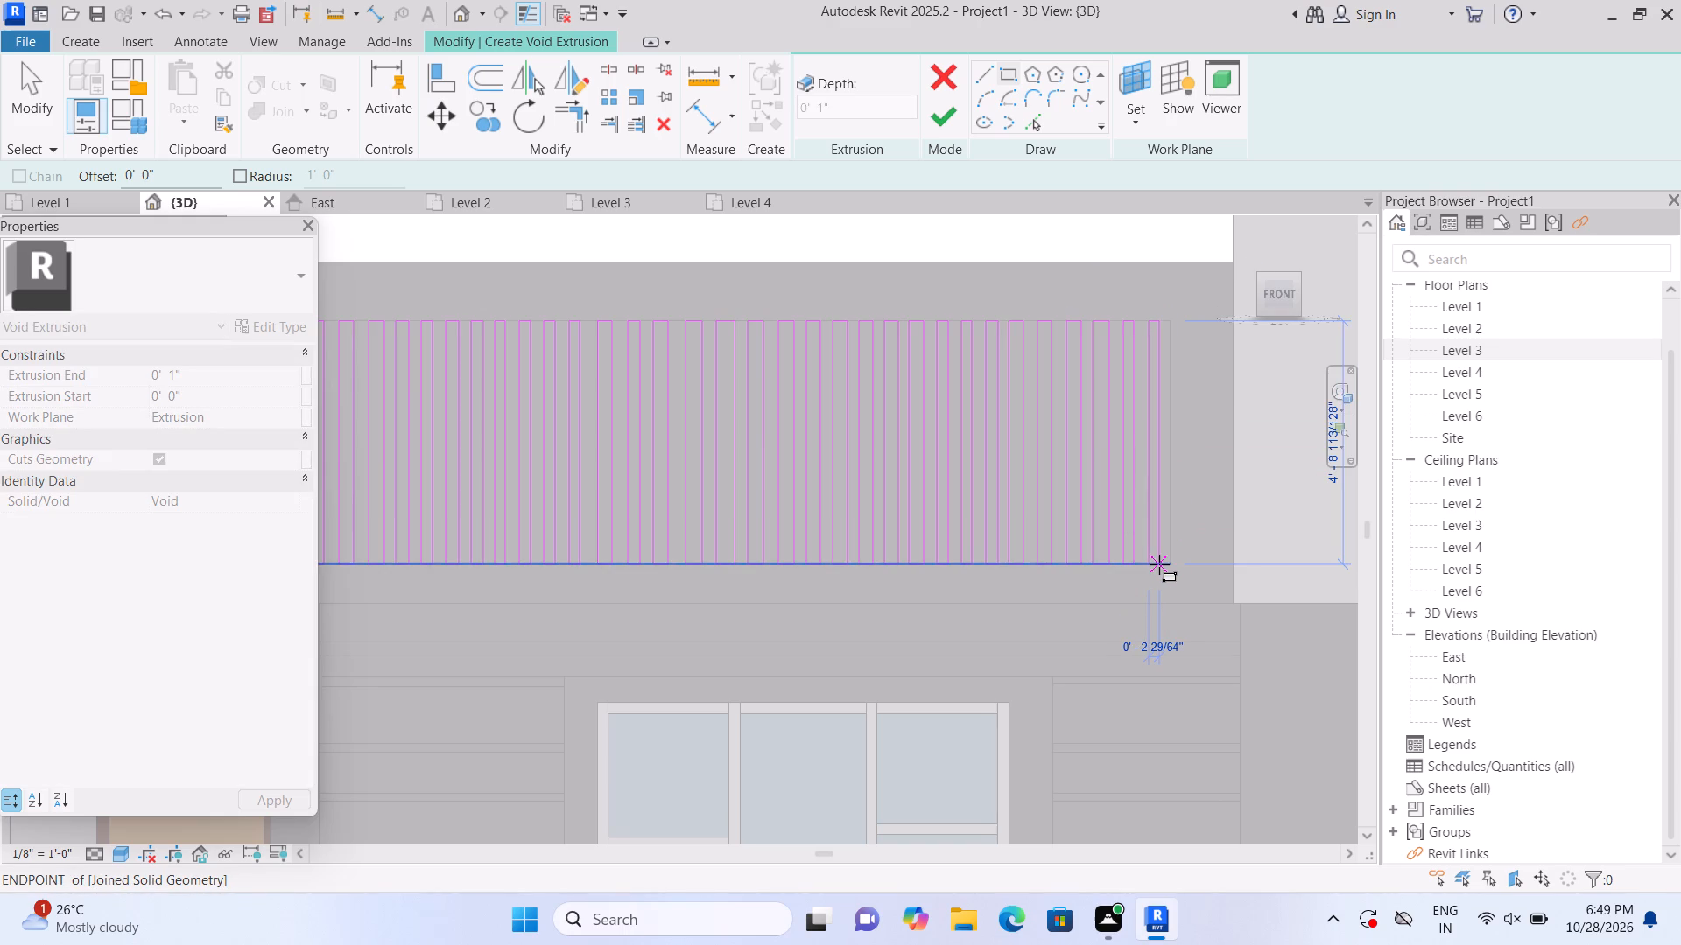
{"action": "left_click", "coordinate": [1164, 570]}
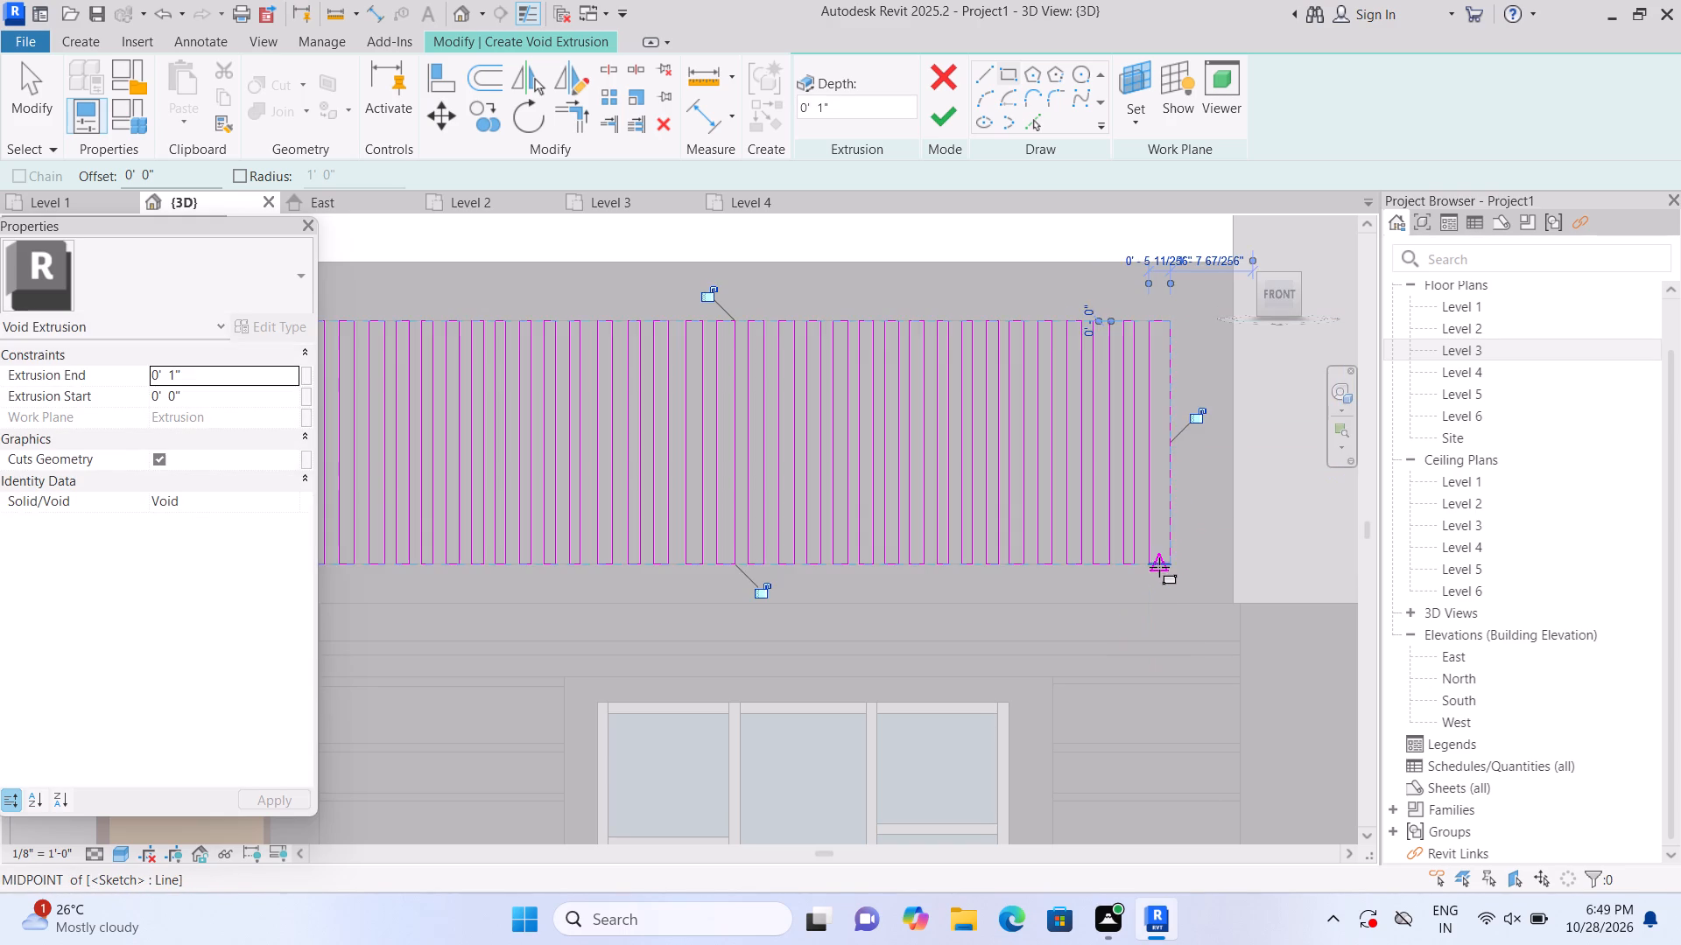
Set the void extrusion's end to 2' and finish the strip sketch.
{"action": "scroll", "coordinate": [1159, 566], "scroll_direction": "down", "scroll_amount": 3}
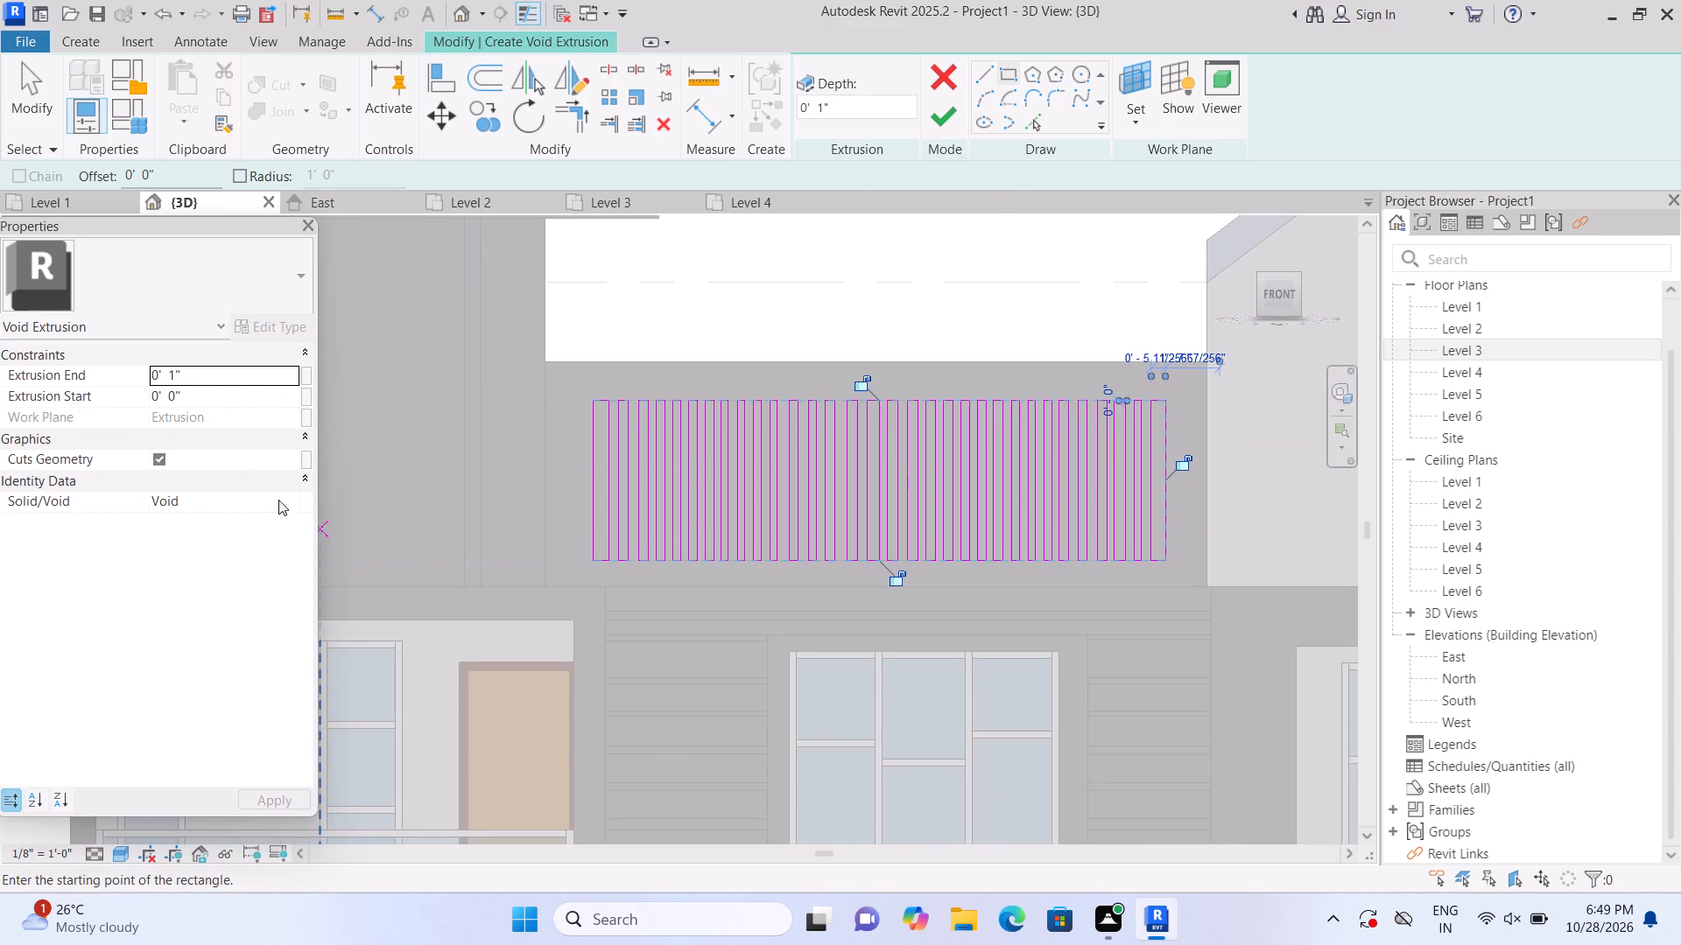
{"action": "left_click", "coordinate": [259, 378]}
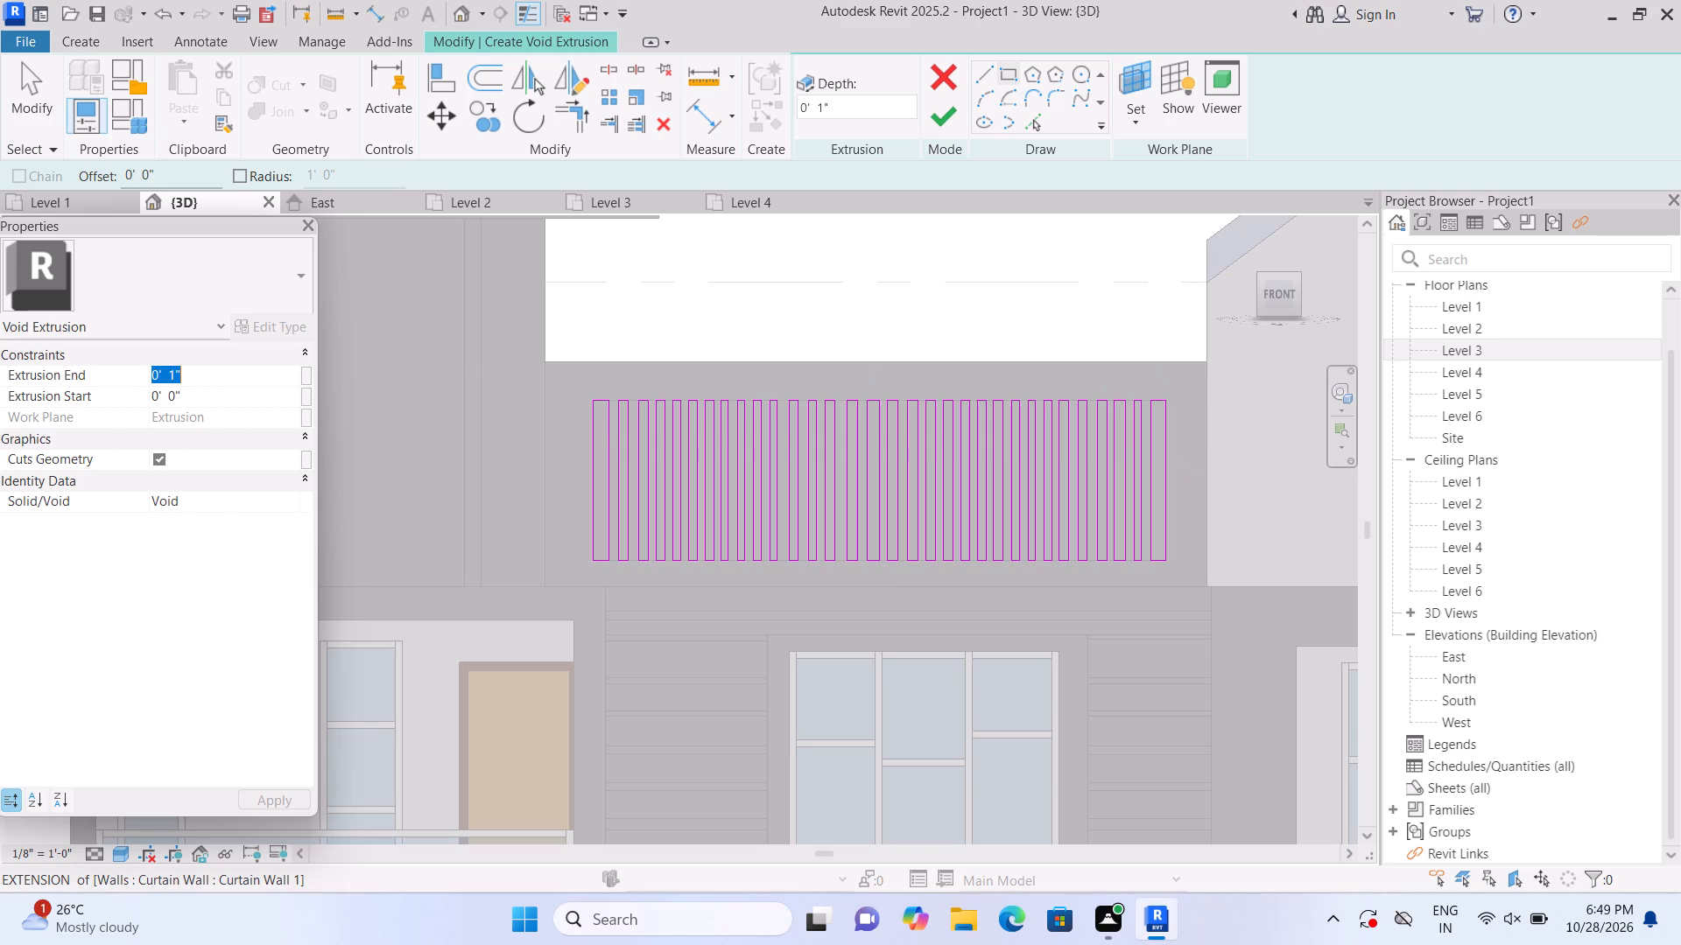
{"action": "key", "text": "BackSpace"}
{"action": "key", "text": "2"}
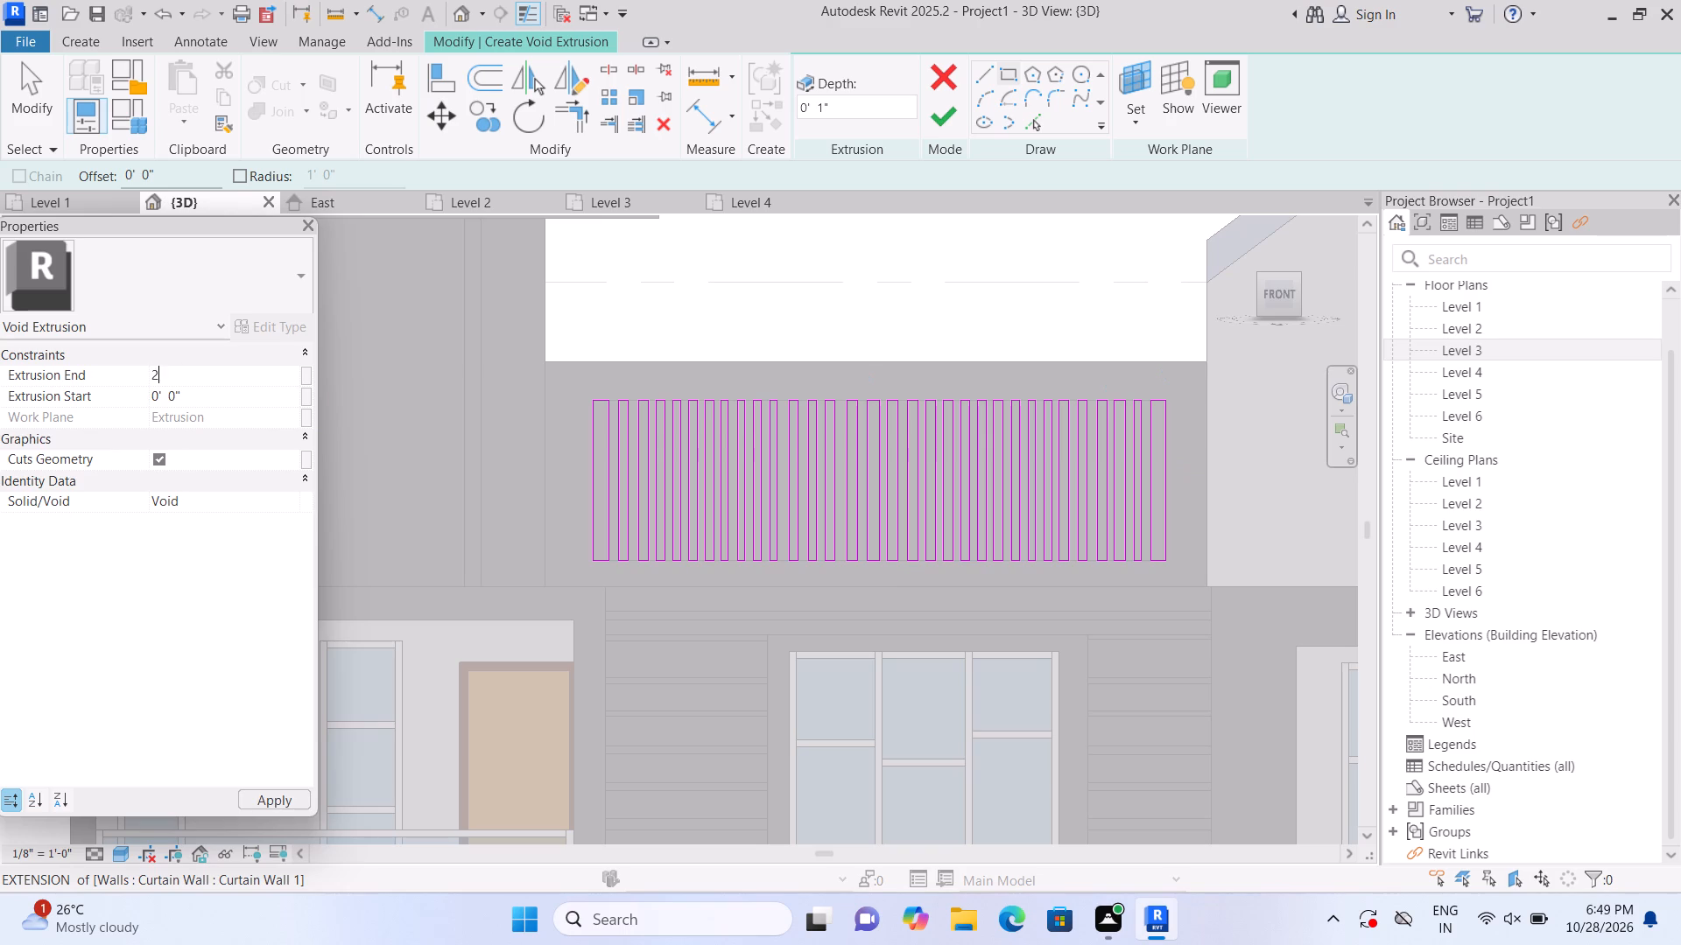
{"action": "key", "text": "apostrophe"}
{"action": "key", "text": "Return"}
{"action": "left_click", "coordinate": [946, 111]}
{"action": "scroll", "coordinate": [920, 283], "scroll_direction": "down", "scroll_amount": 3}
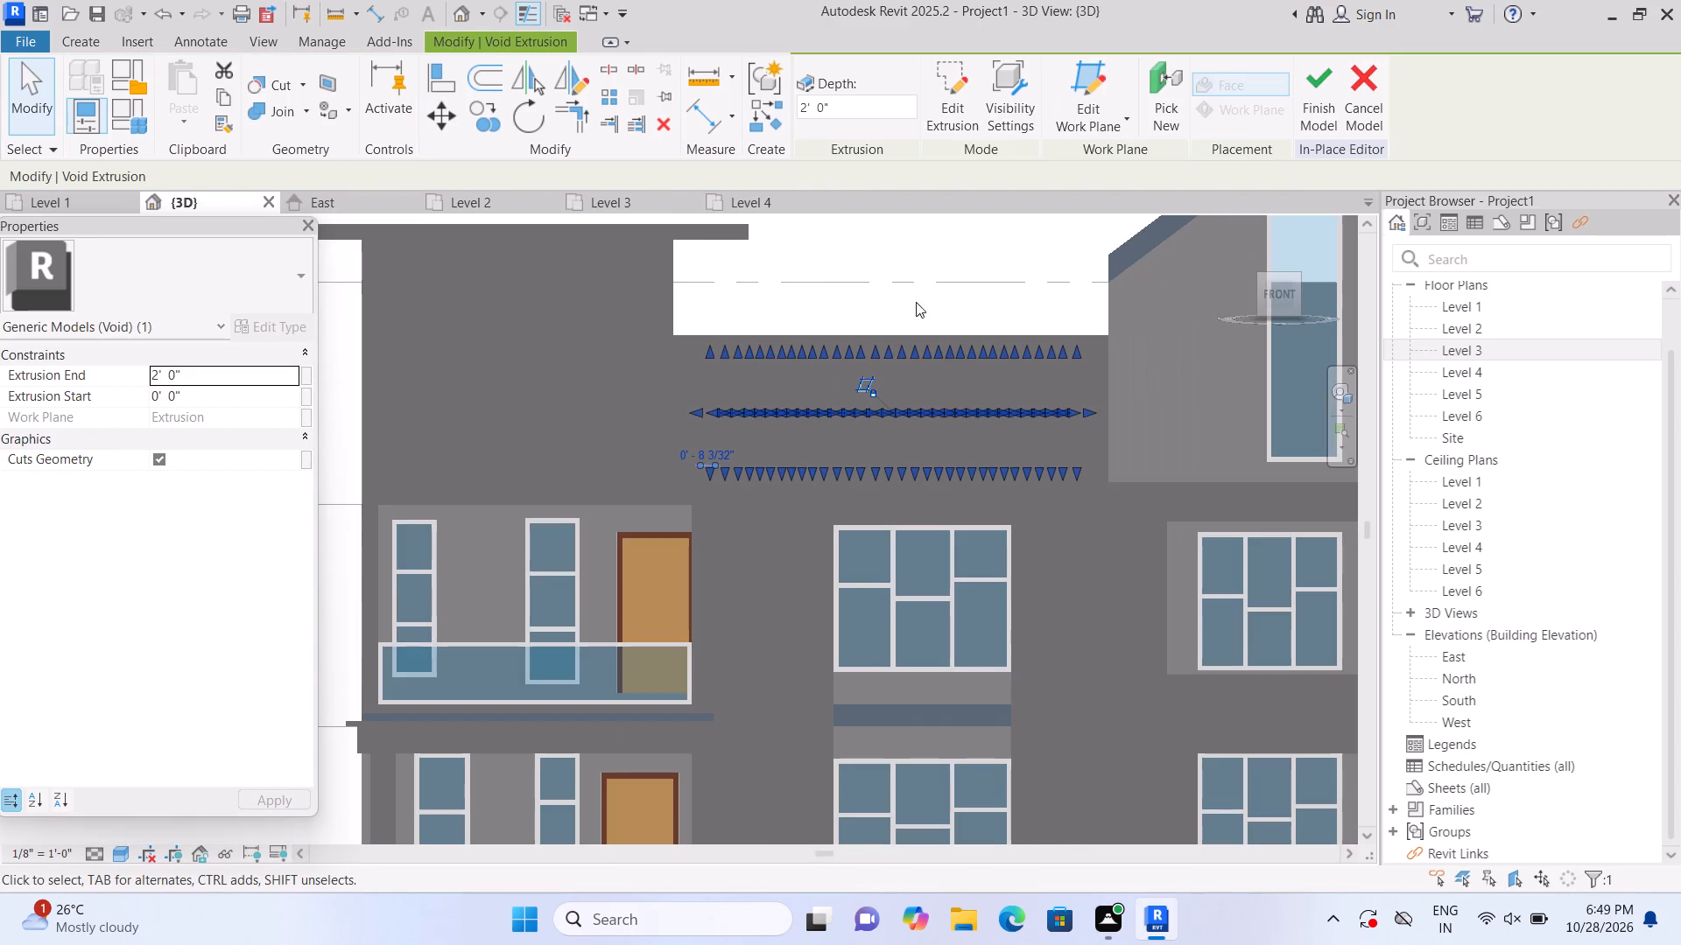
{"action": "left_click", "coordinate": [1046, 241]}
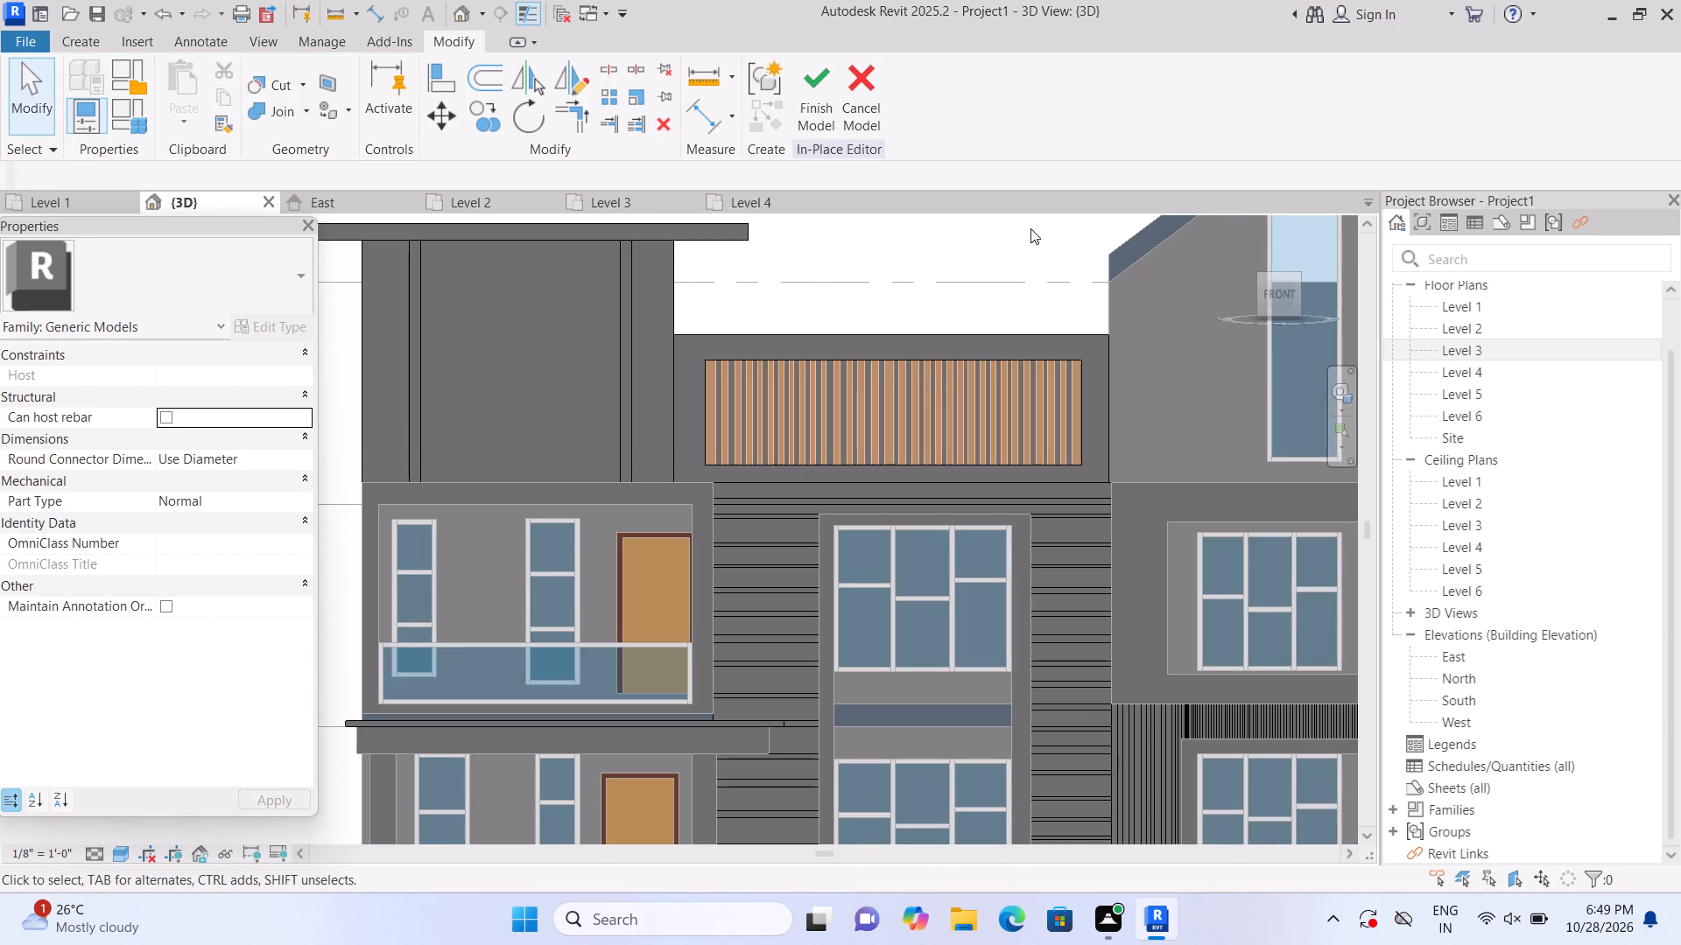
{"action": "left_click", "coordinate": [958, 249]}
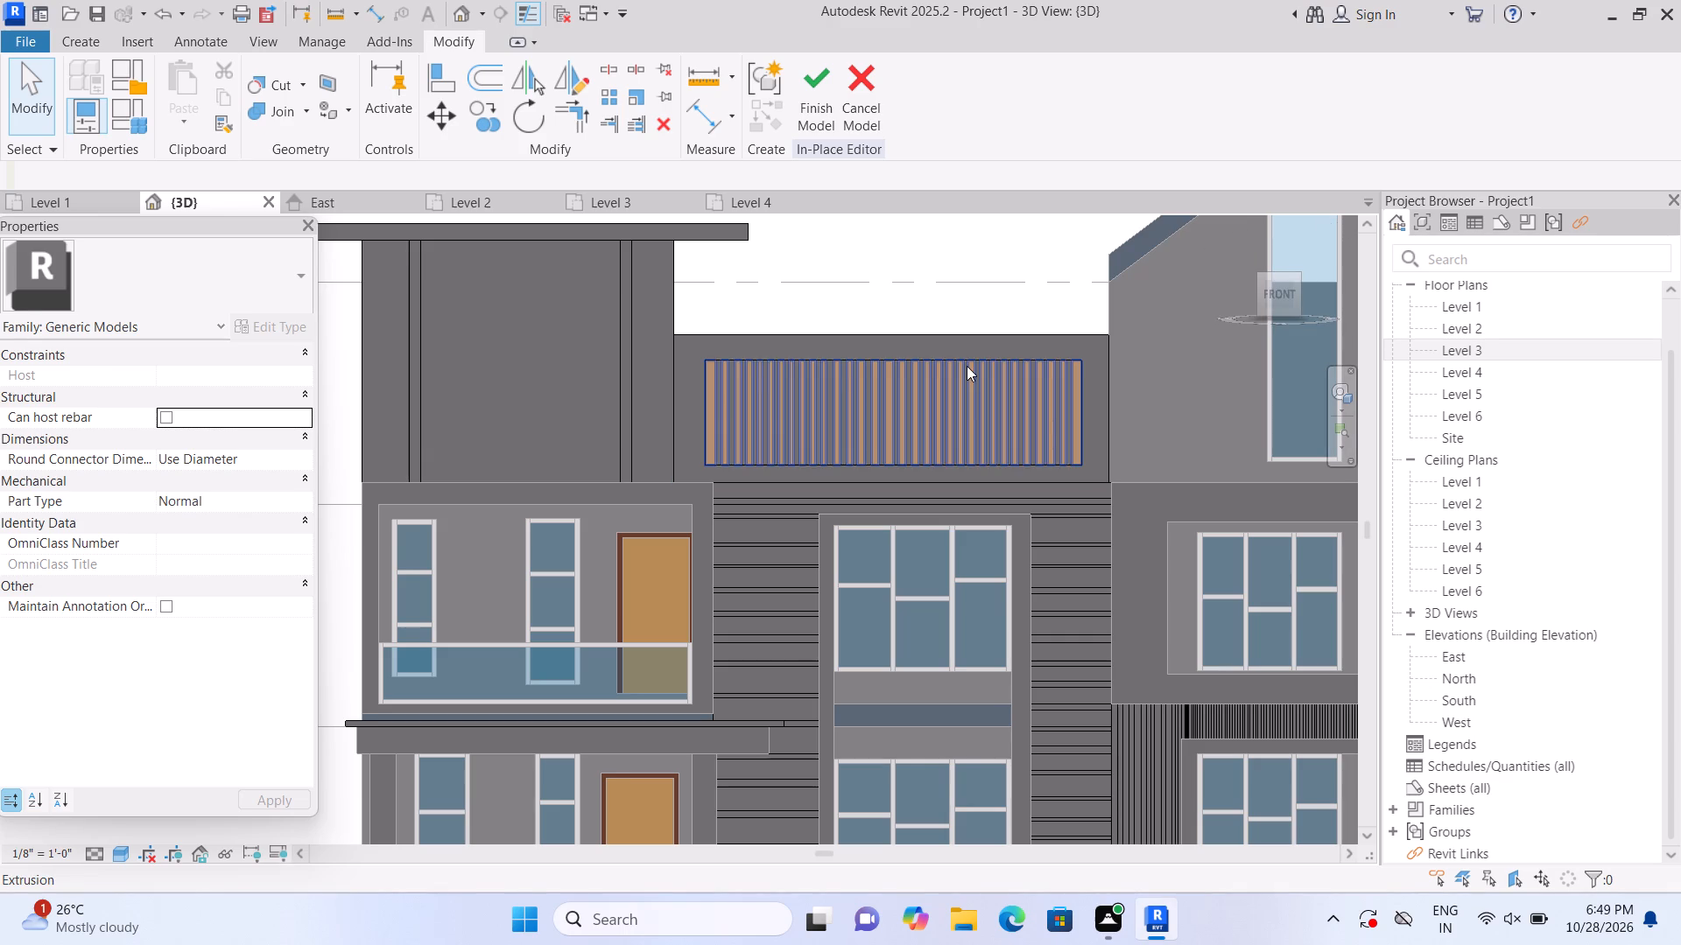
Examine the void strips on the parapet panel from the isometric and front views.
{"action": "left_click", "coordinate": [967, 366]}
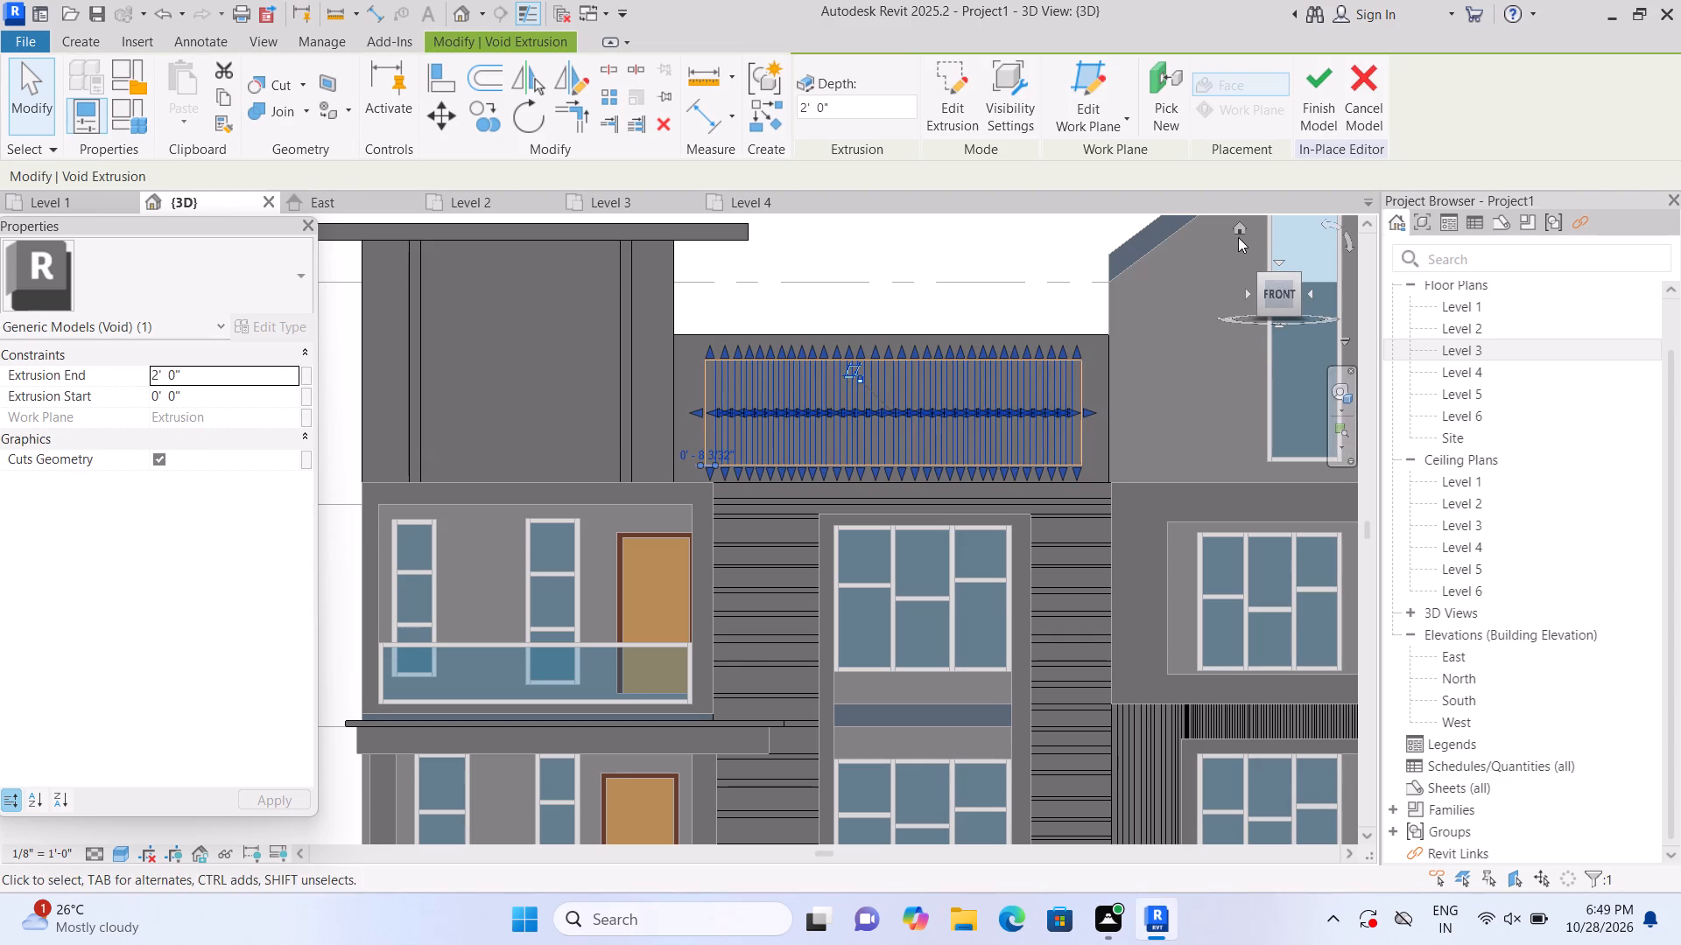
{"action": "left_click", "coordinate": [1238, 227]}
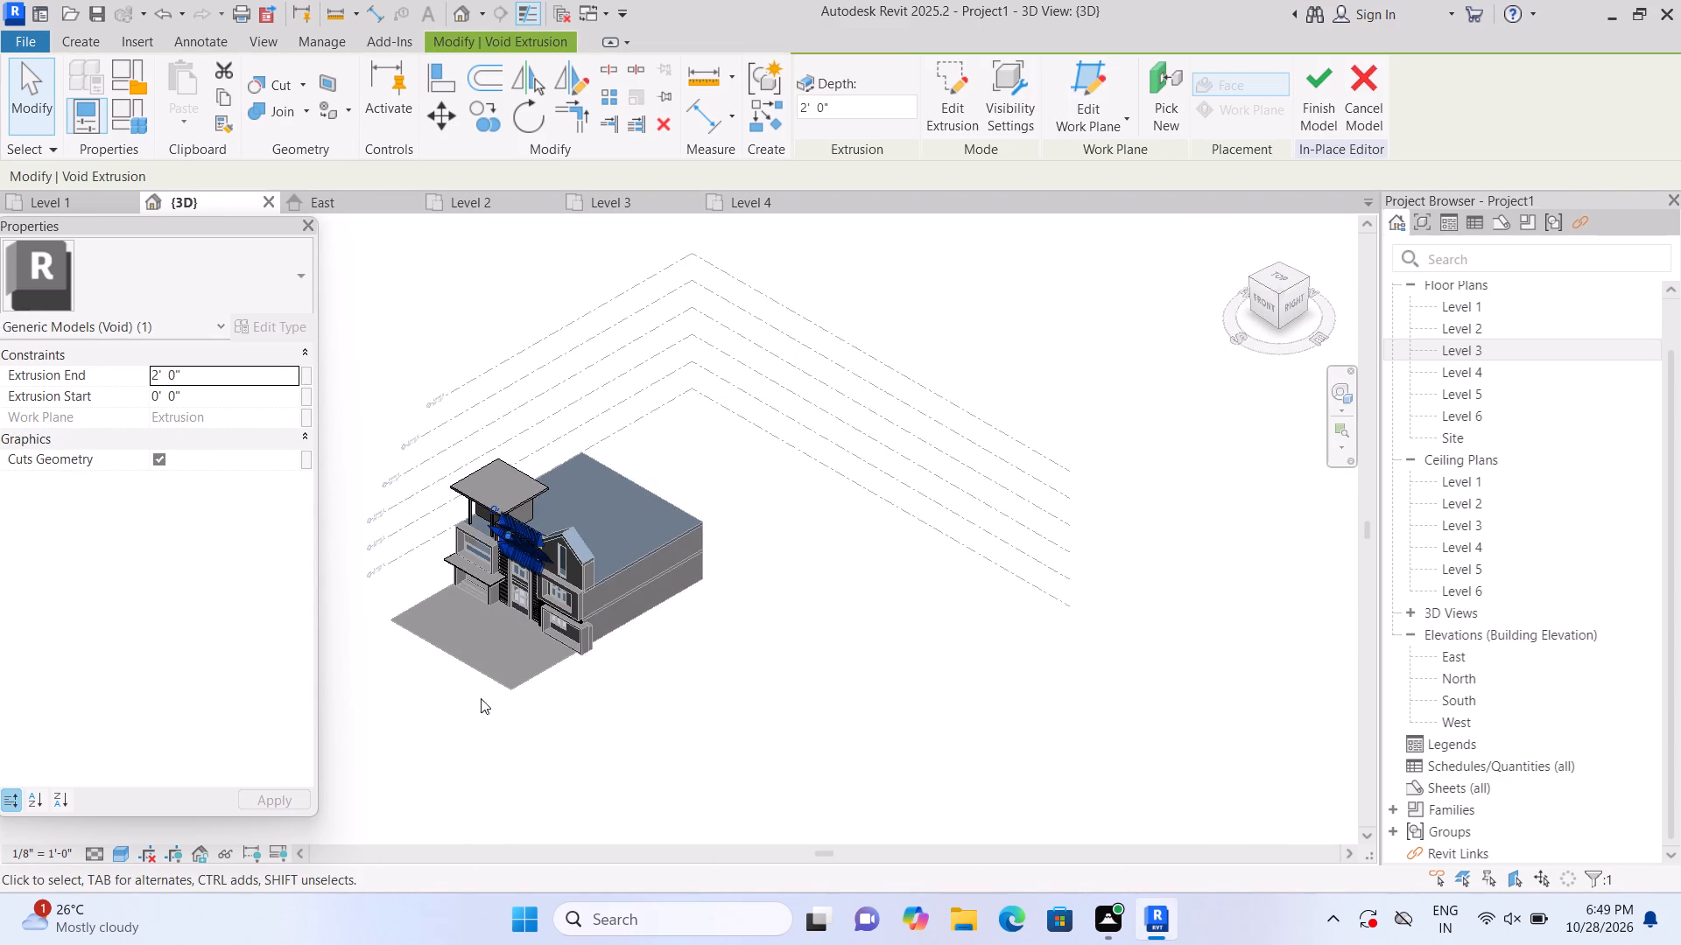
{"action": "scroll", "coordinate": [487, 597], "scroll_direction": "up", "scroll_amount": 10}
{"action": "left_click", "coordinate": [1268, 748]}
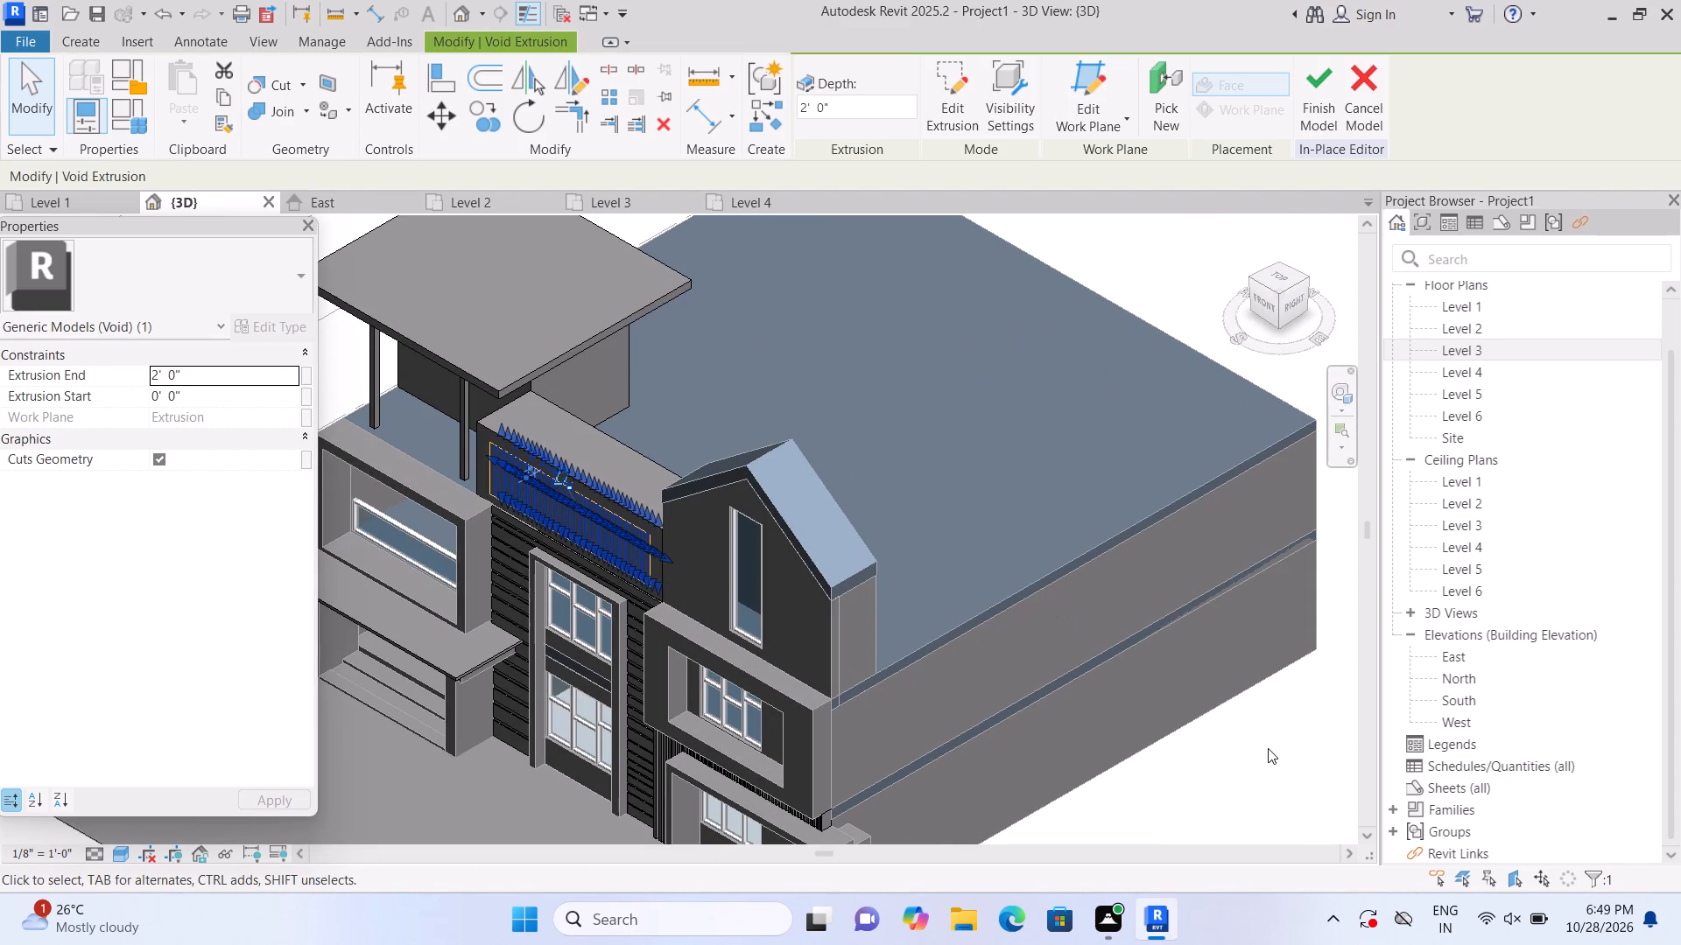
{"action": "left_click", "coordinate": [559, 511]}
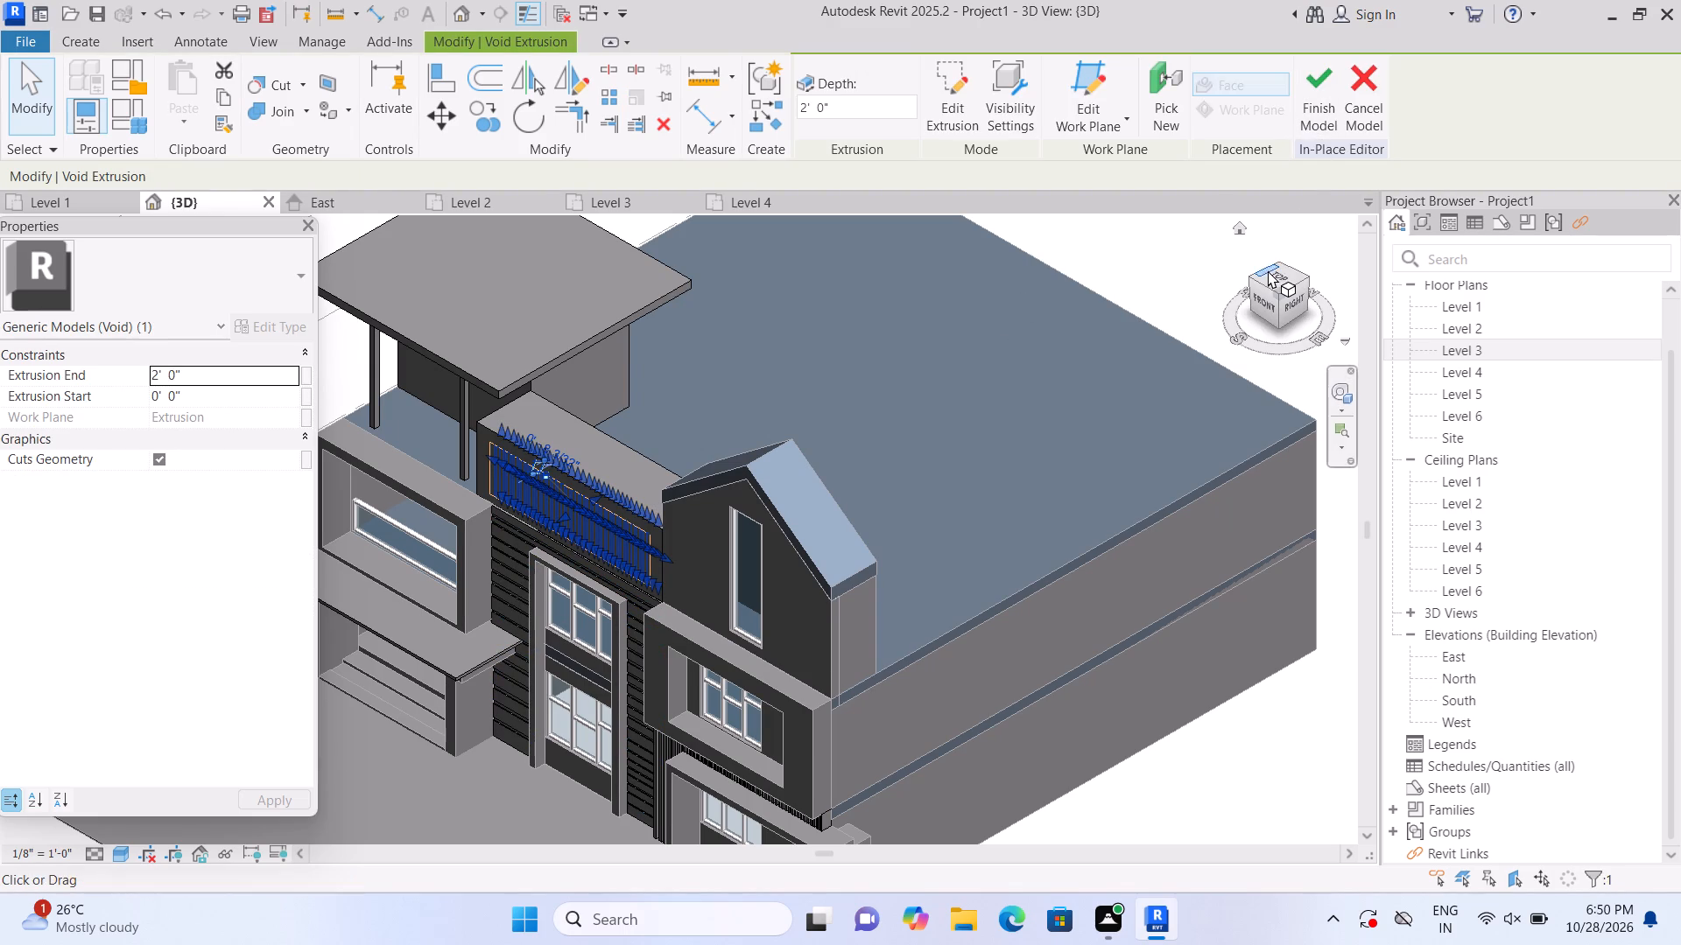
{"action": "left_click", "coordinate": [1268, 301]}
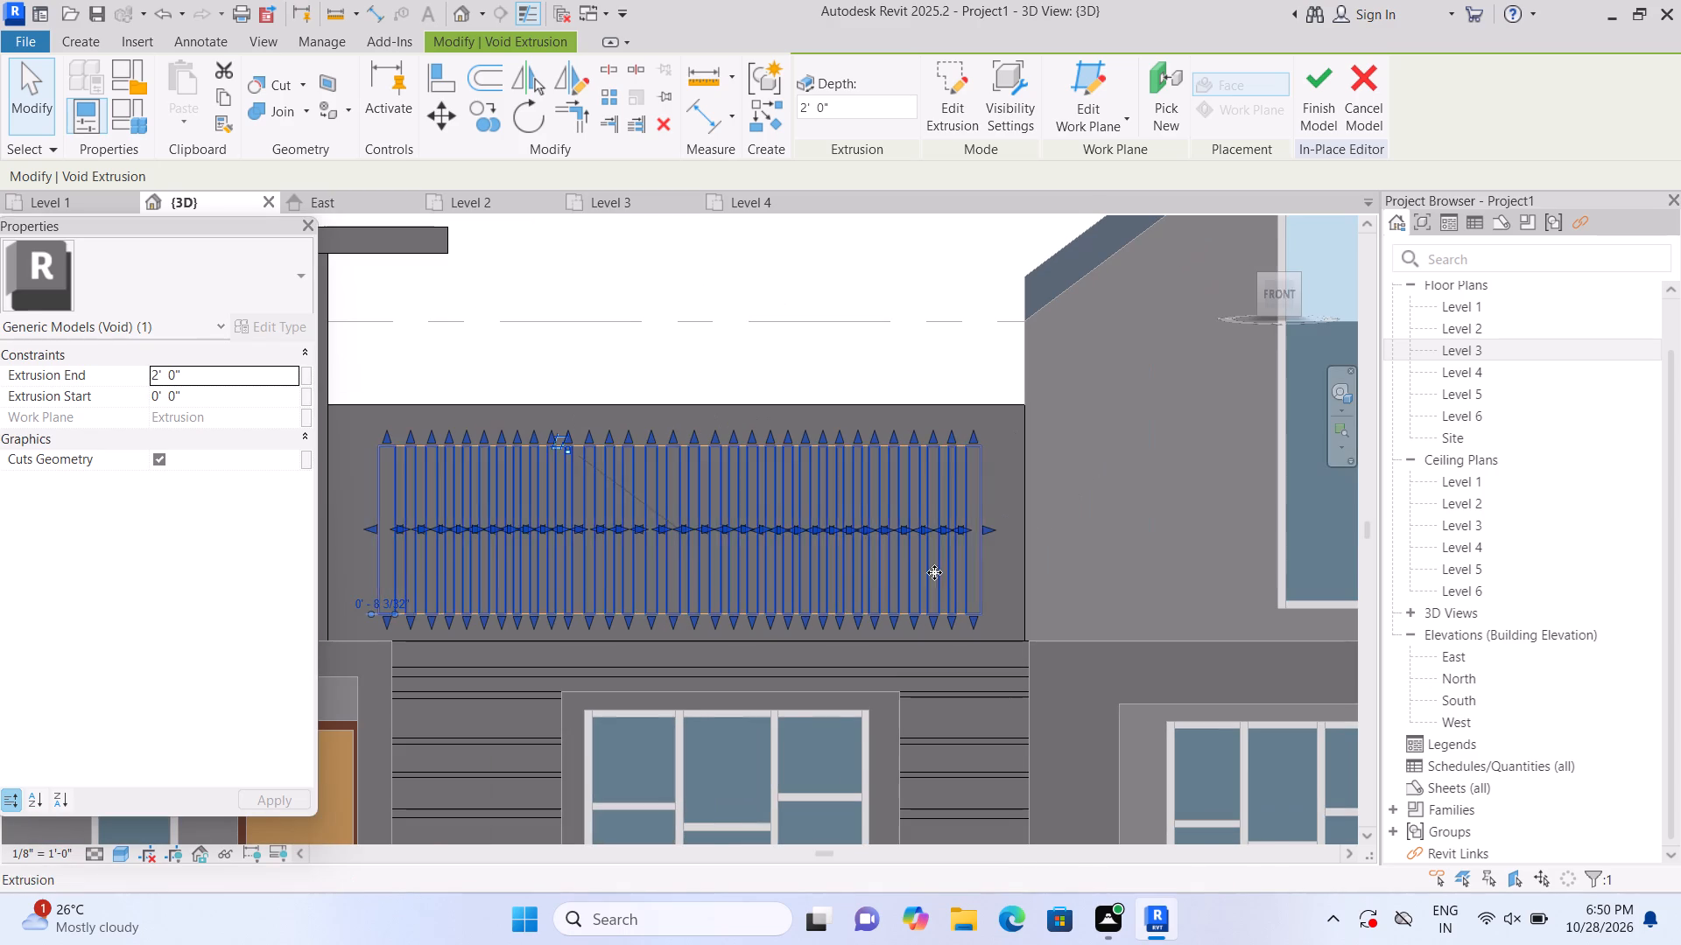
{"action": "scroll", "coordinate": [943, 556], "scroll_direction": "down", "scroll_amount": 1}
{"action": "middle_click_drag", "start_coordinate": [829, 321], "coordinate": [856, 255]}
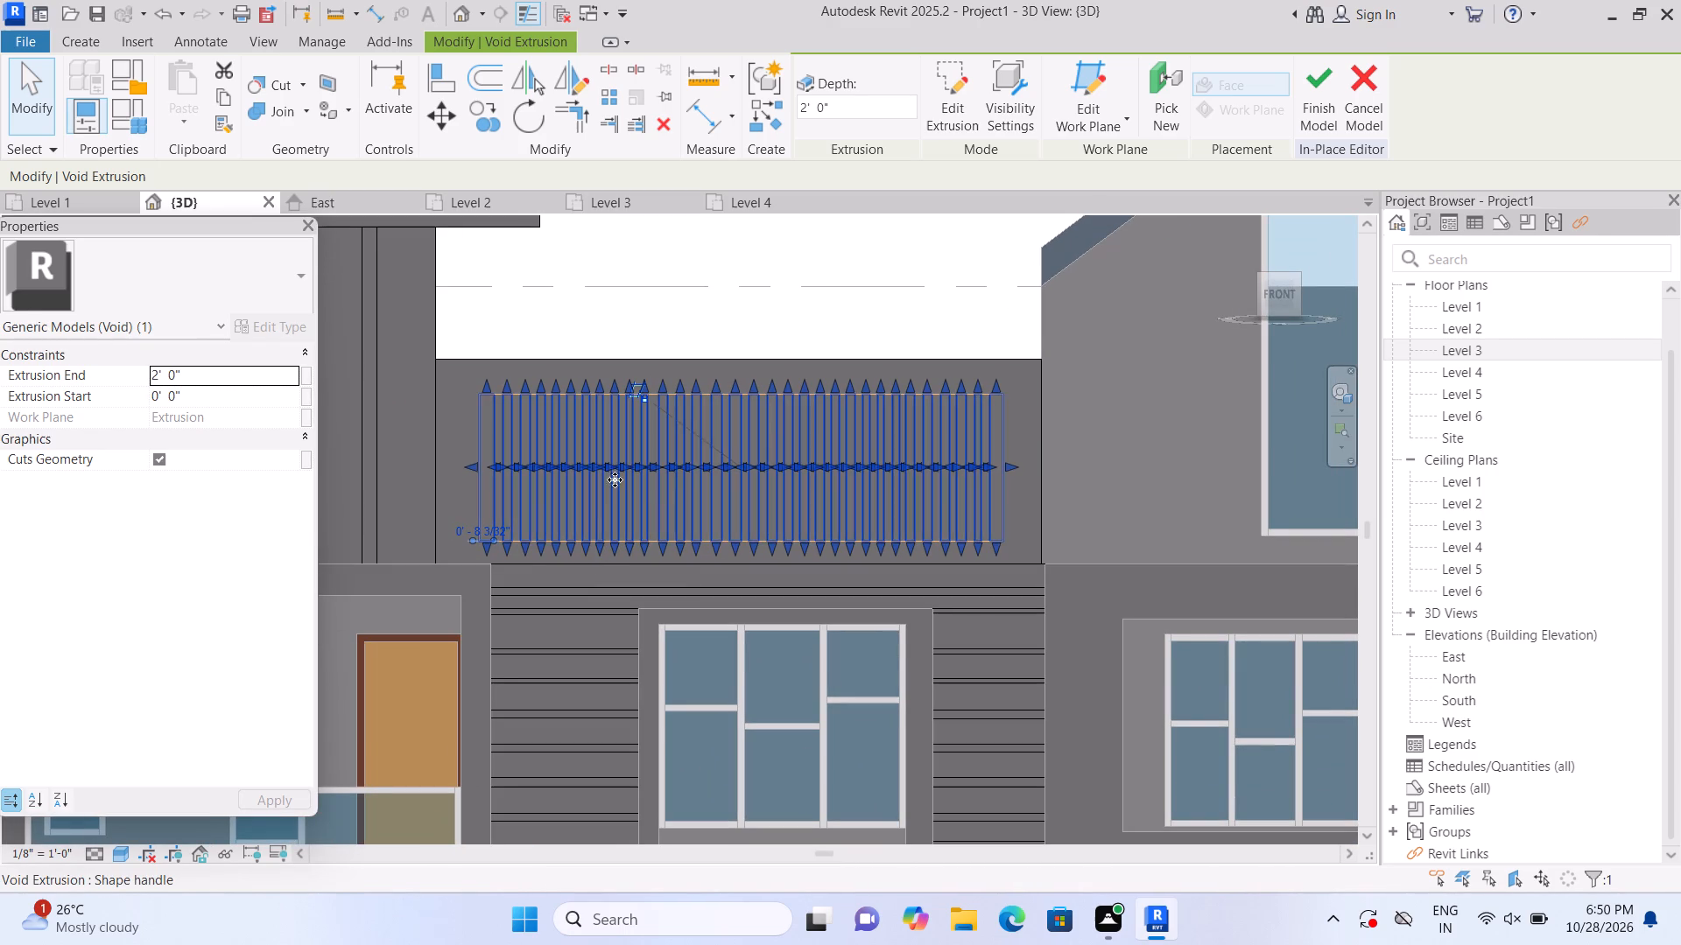
Set the parapet void extrusion's end to 1'.
{"action": "left_click", "coordinate": [702, 299]}
{"action": "left_click", "coordinate": [700, 412]}
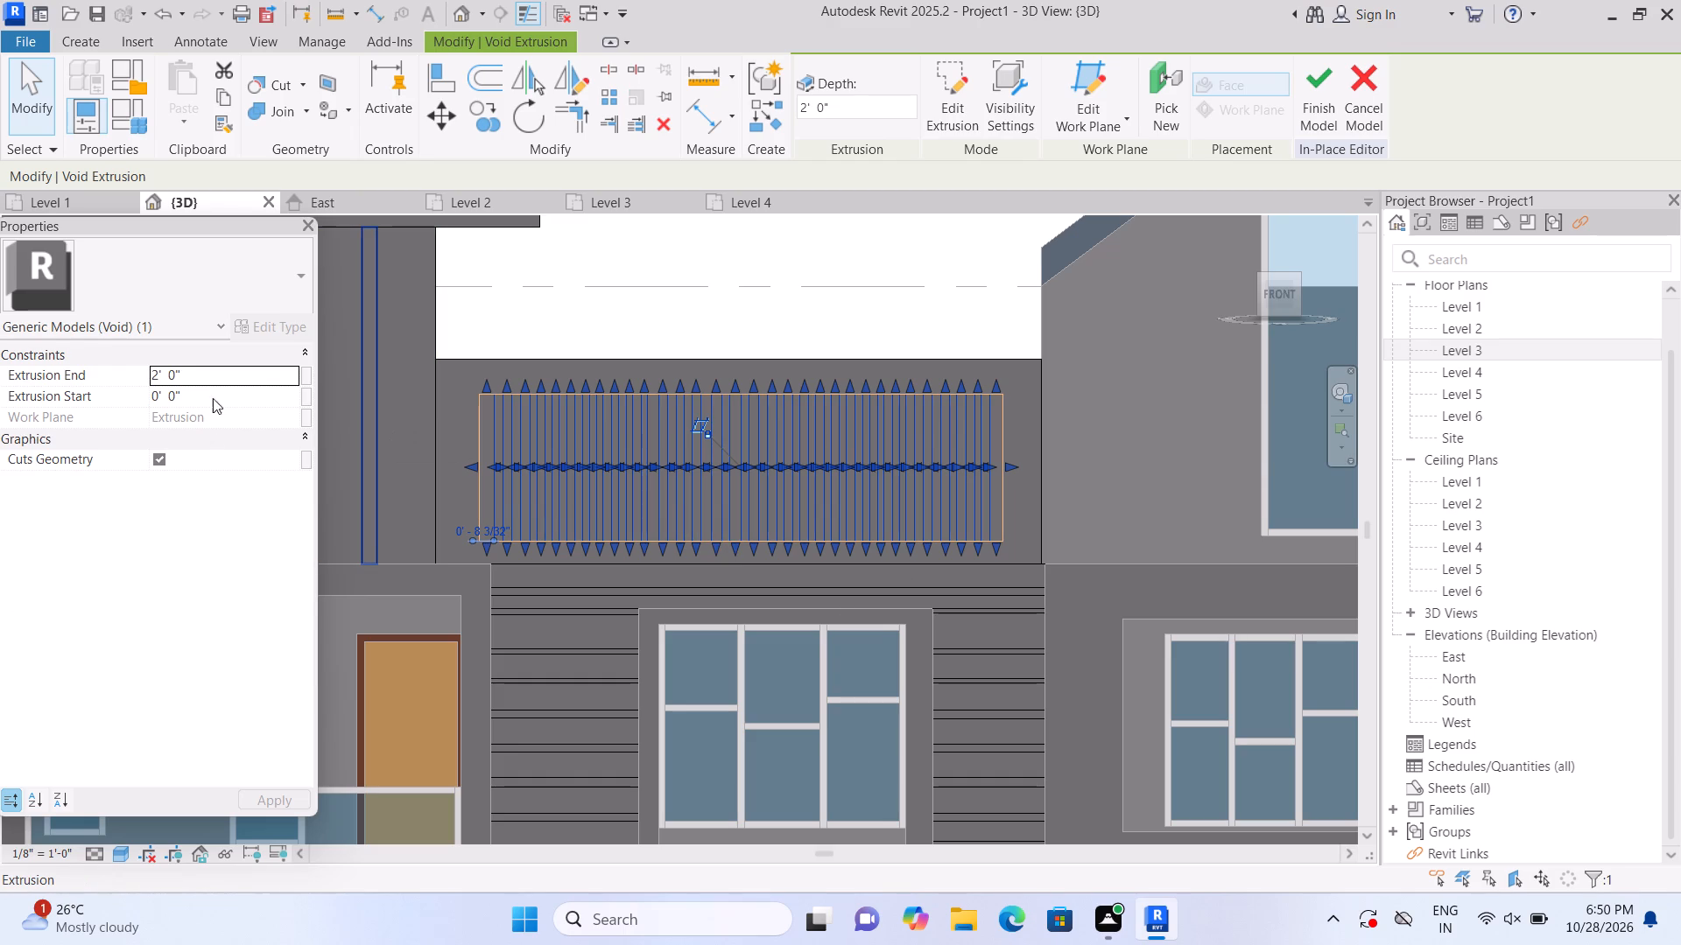
{"action": "left_click", "coordinate": [215, 374]}
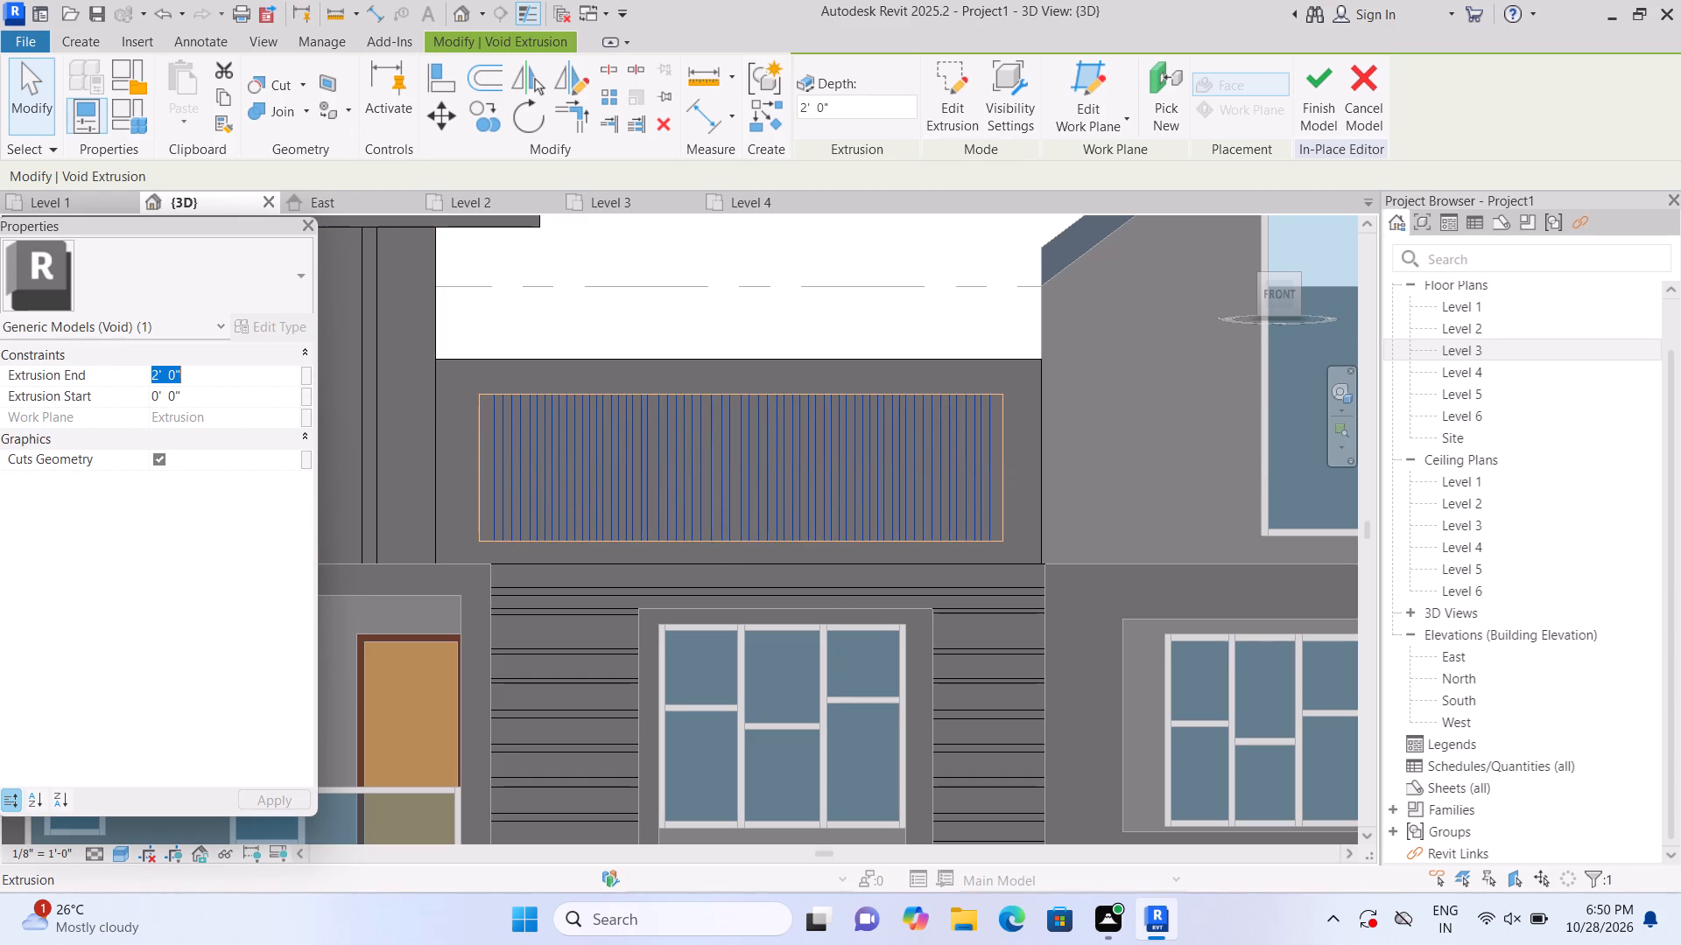
{"action": "key", "text": "BackSpace"}
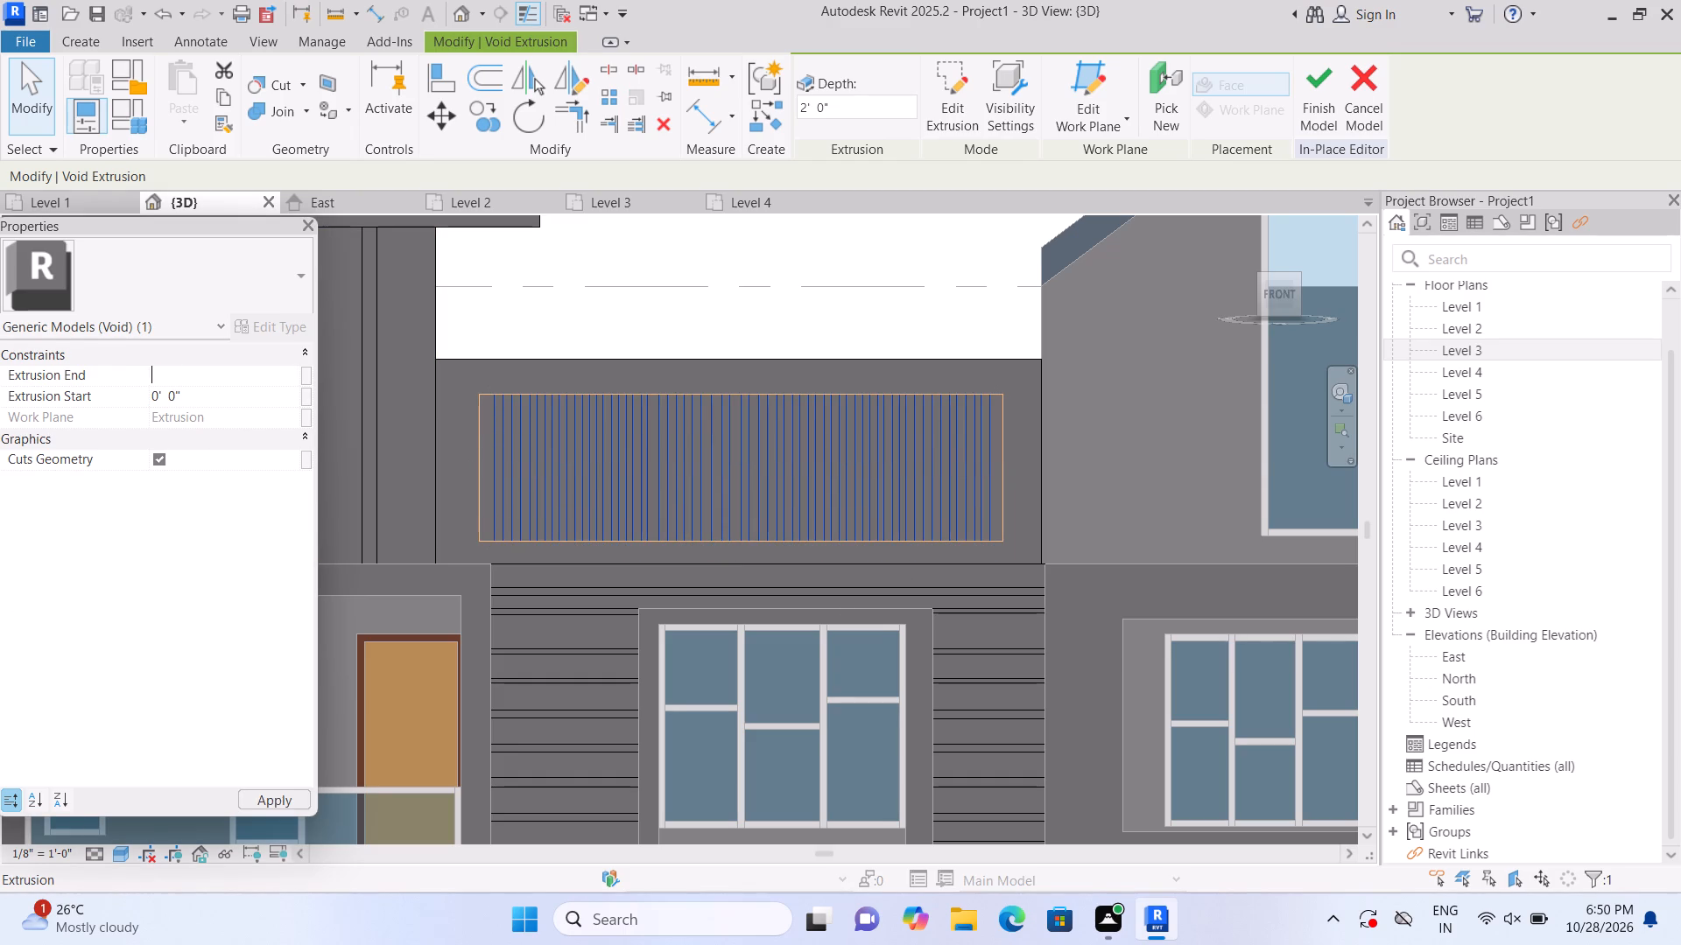
{"action": "type", "text": "1'"}
{"action": "key", "text": "Return"}
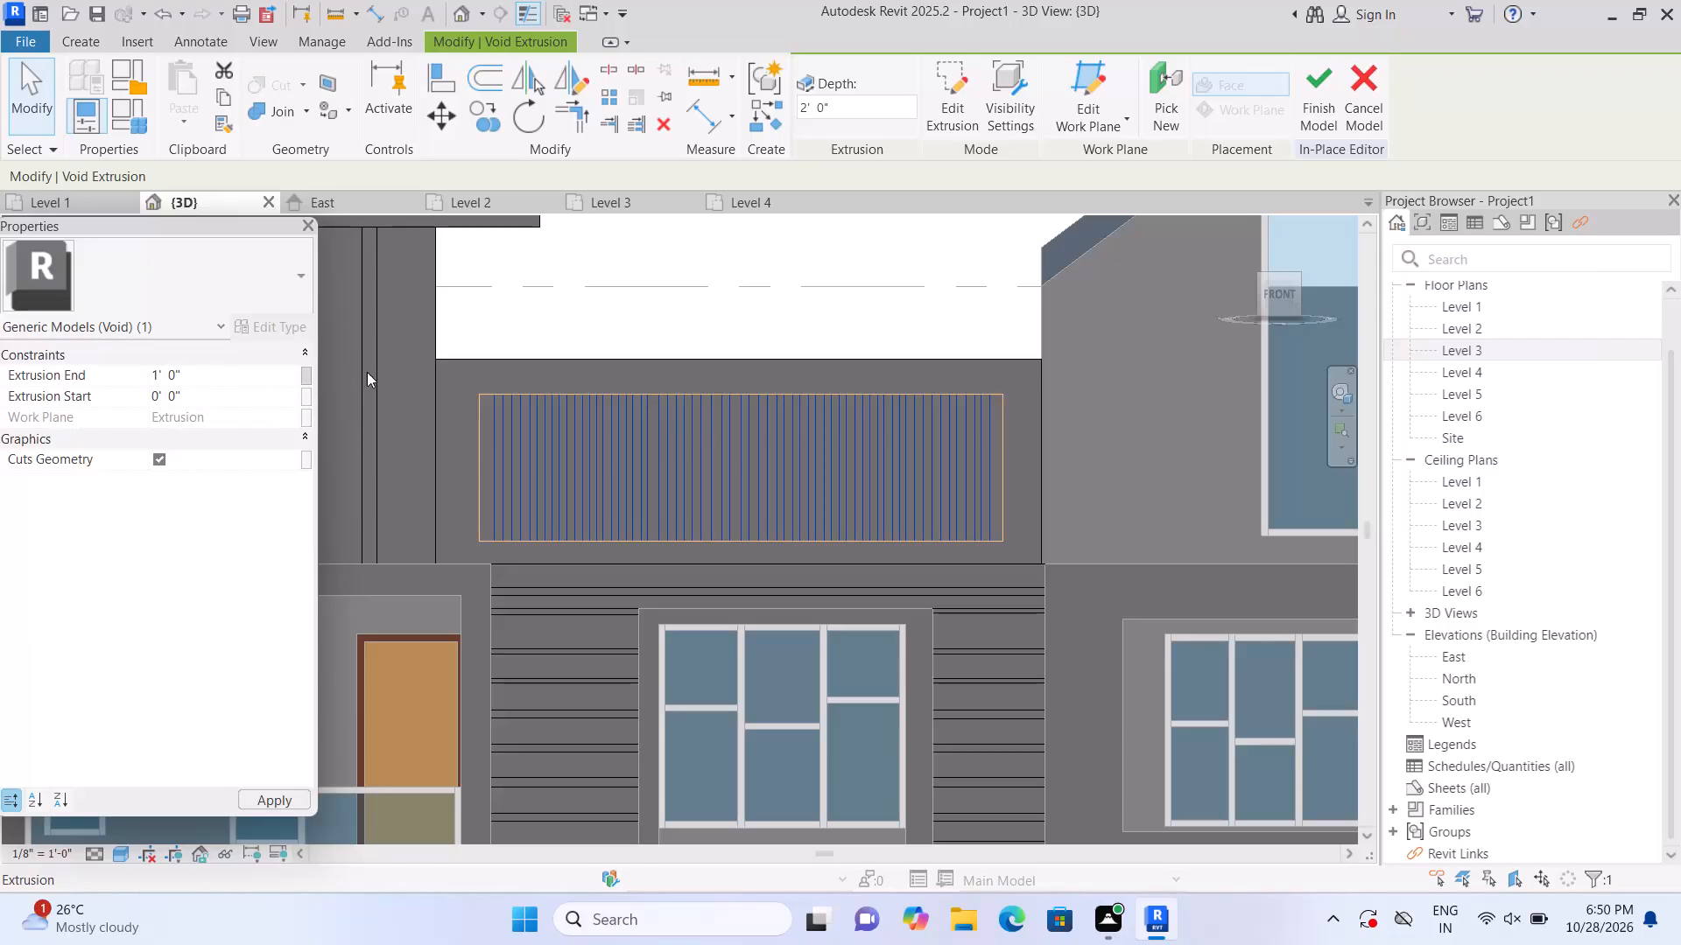
{"action": "left_click", "coordinate": [666, 317]}
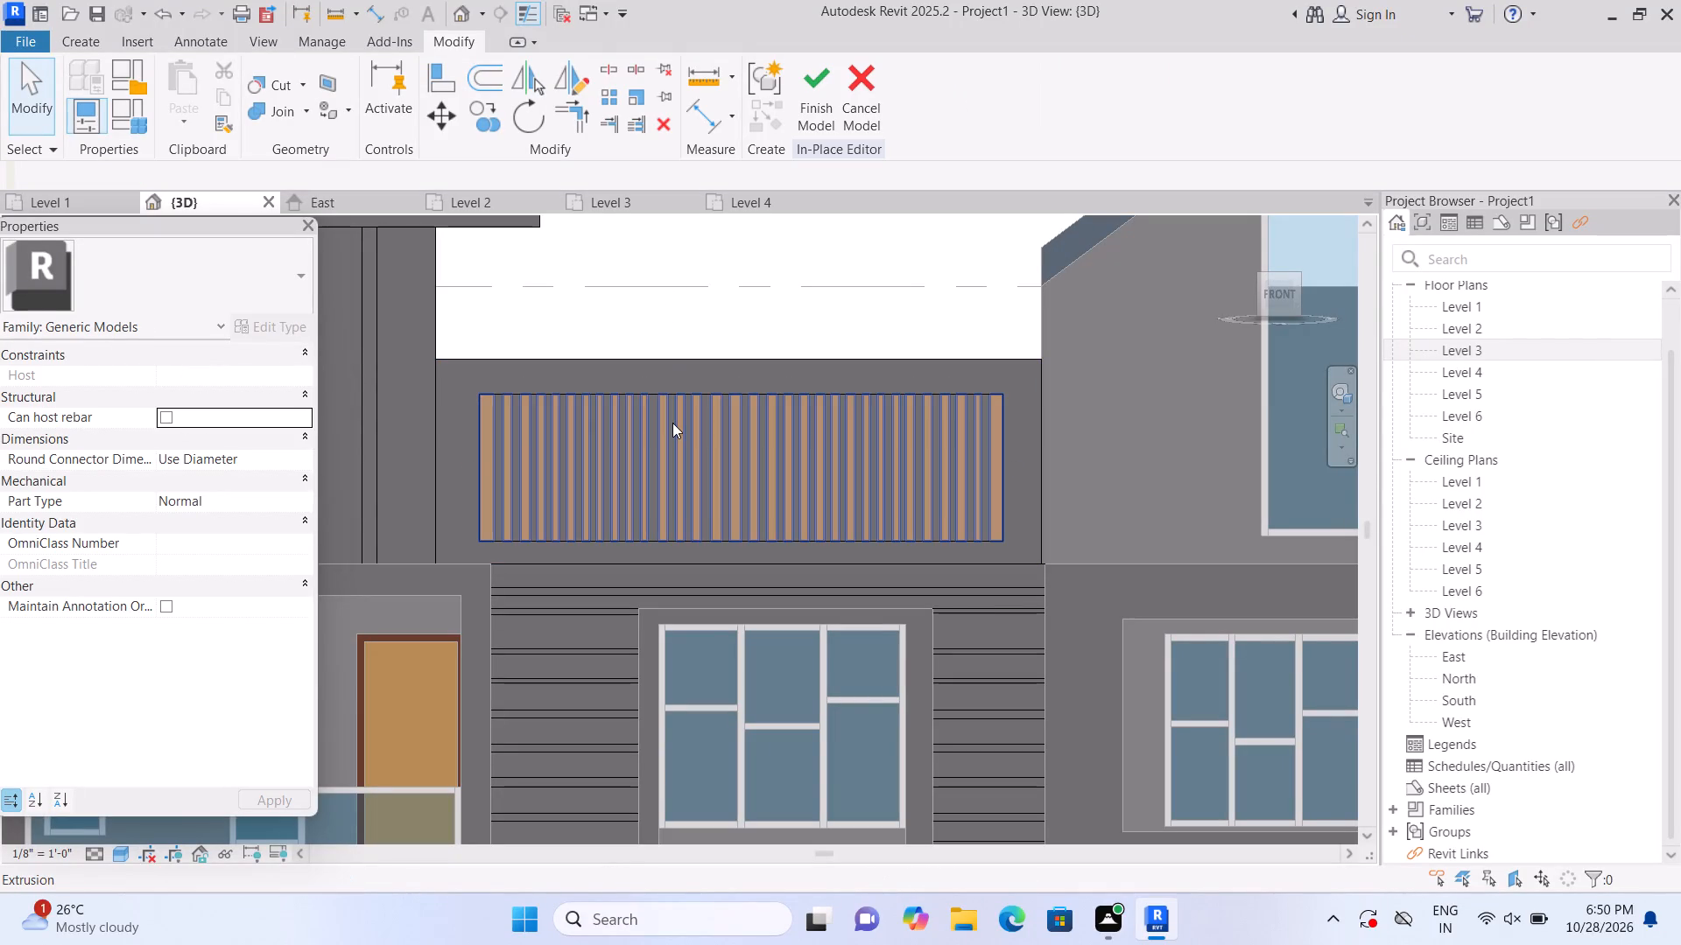
Adjust the void extrusion's shape handles near the panel's right end, extending one strip slightly below the panel's lower edge.
{"action": "left_click", "coordinate": [672, 423]}
{"action": "left_click", "coordinate": [890, 245]}
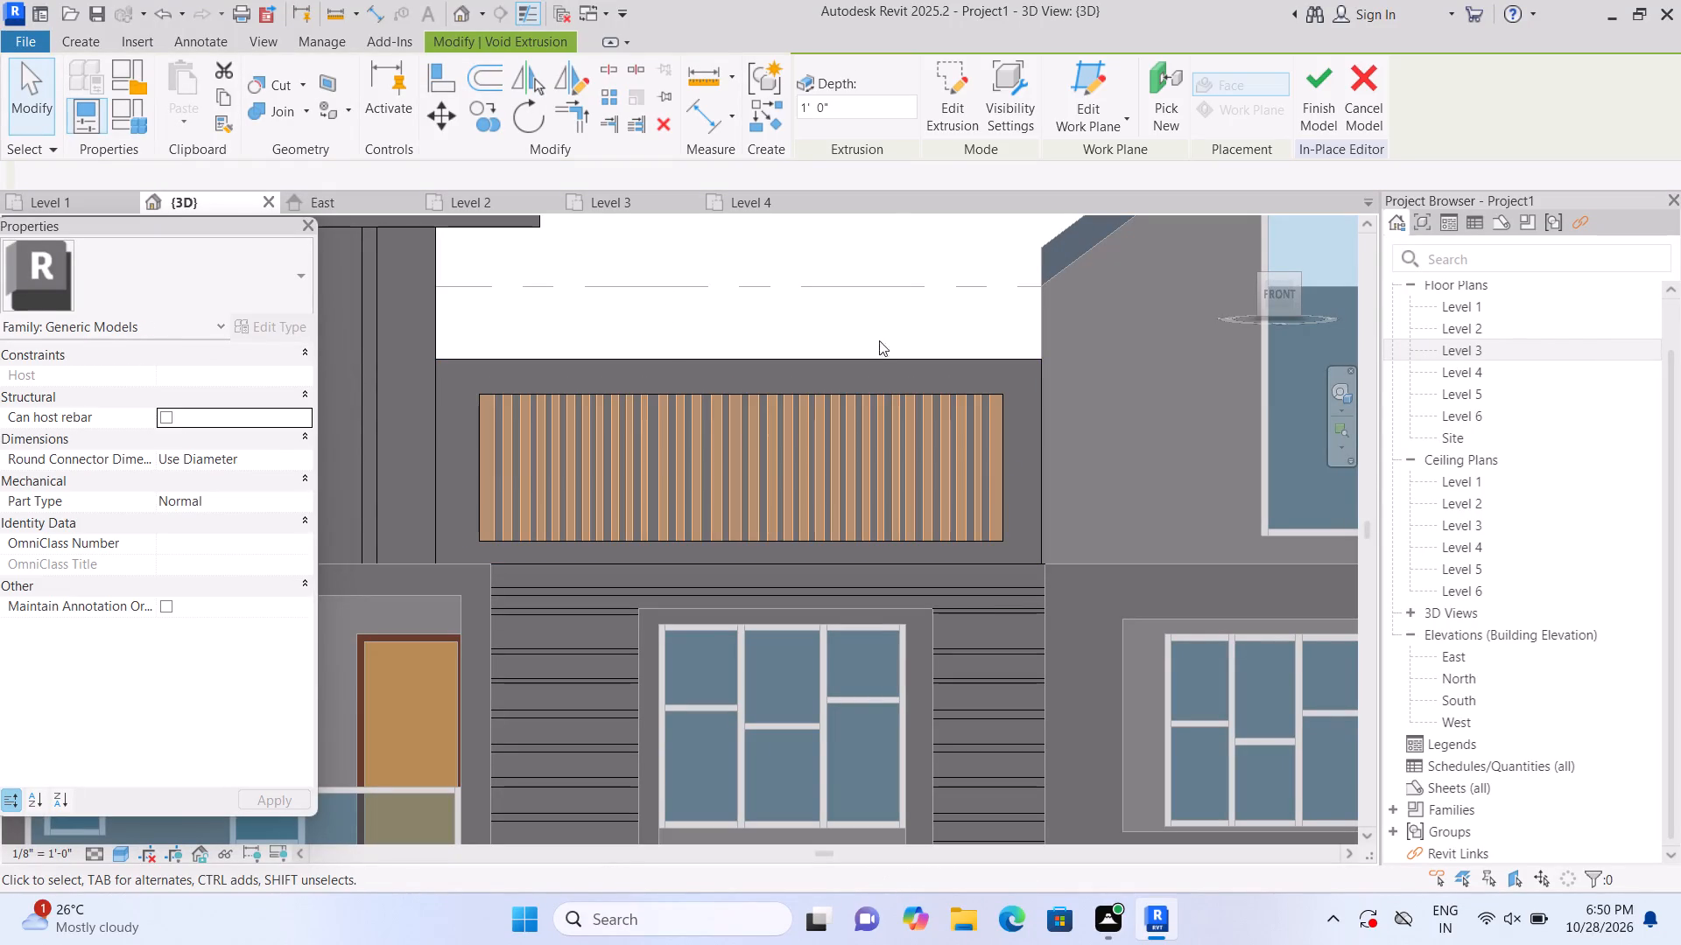
{"action": "left_click", "coordinate": [867, 416]}
{"action": "scroll", "coordinate": [751, 505], "scroll_direction": "up", "scroll_amount": 1}
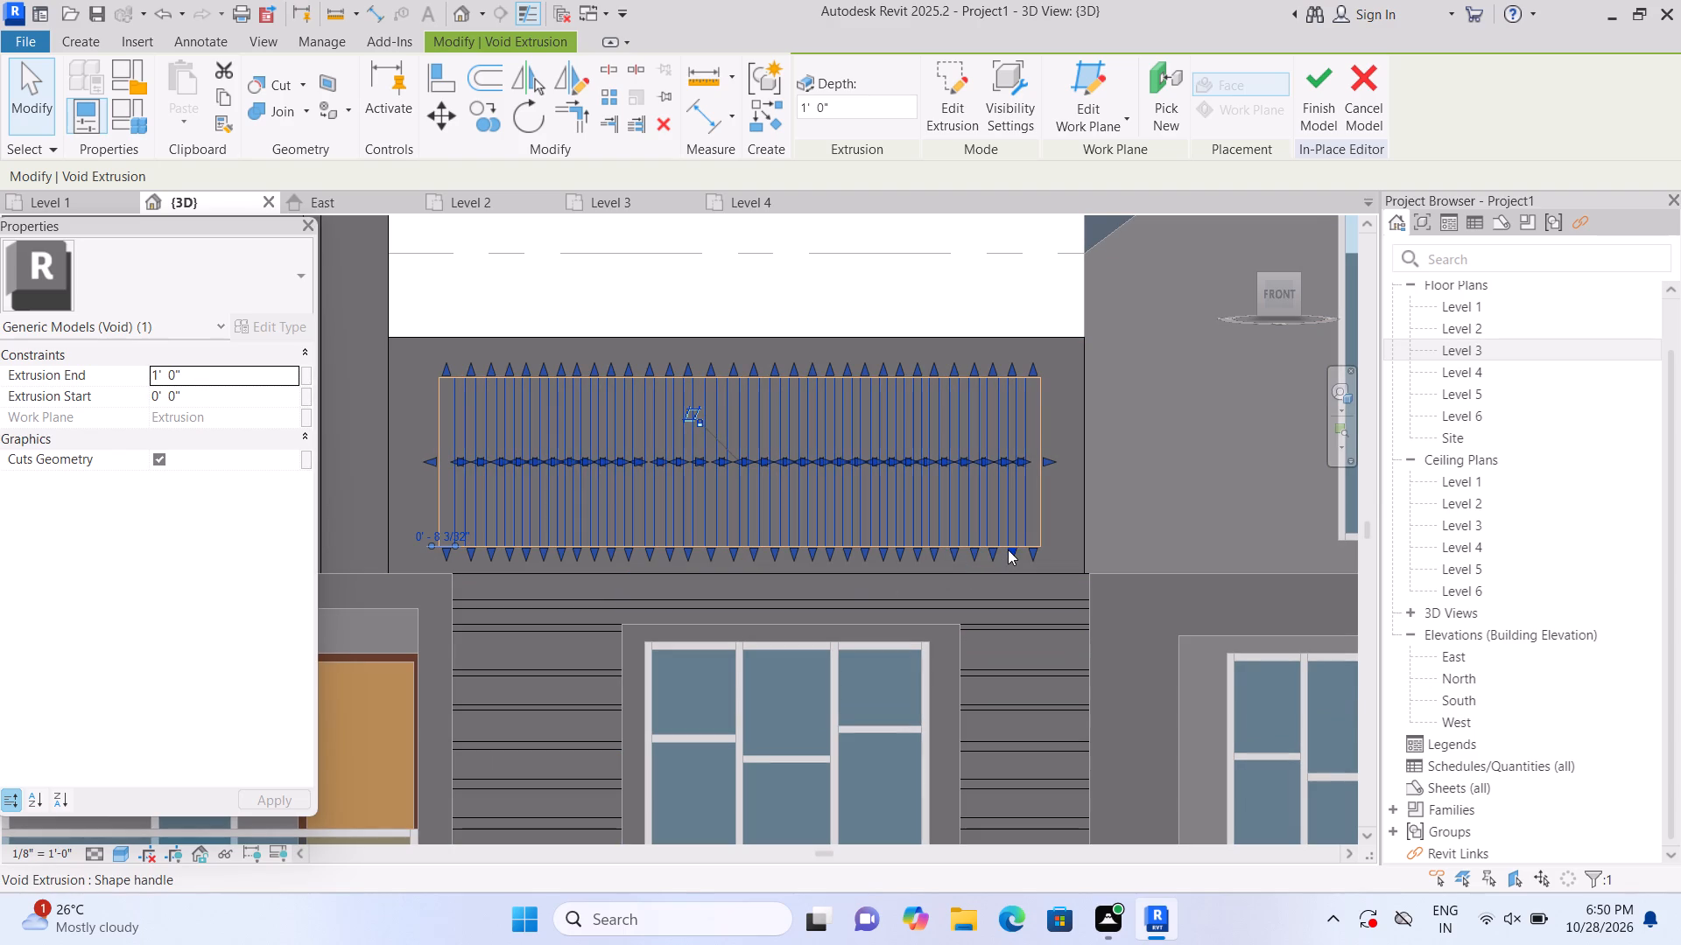
{"action": "left_click", "coordinate": [1031, 555]}
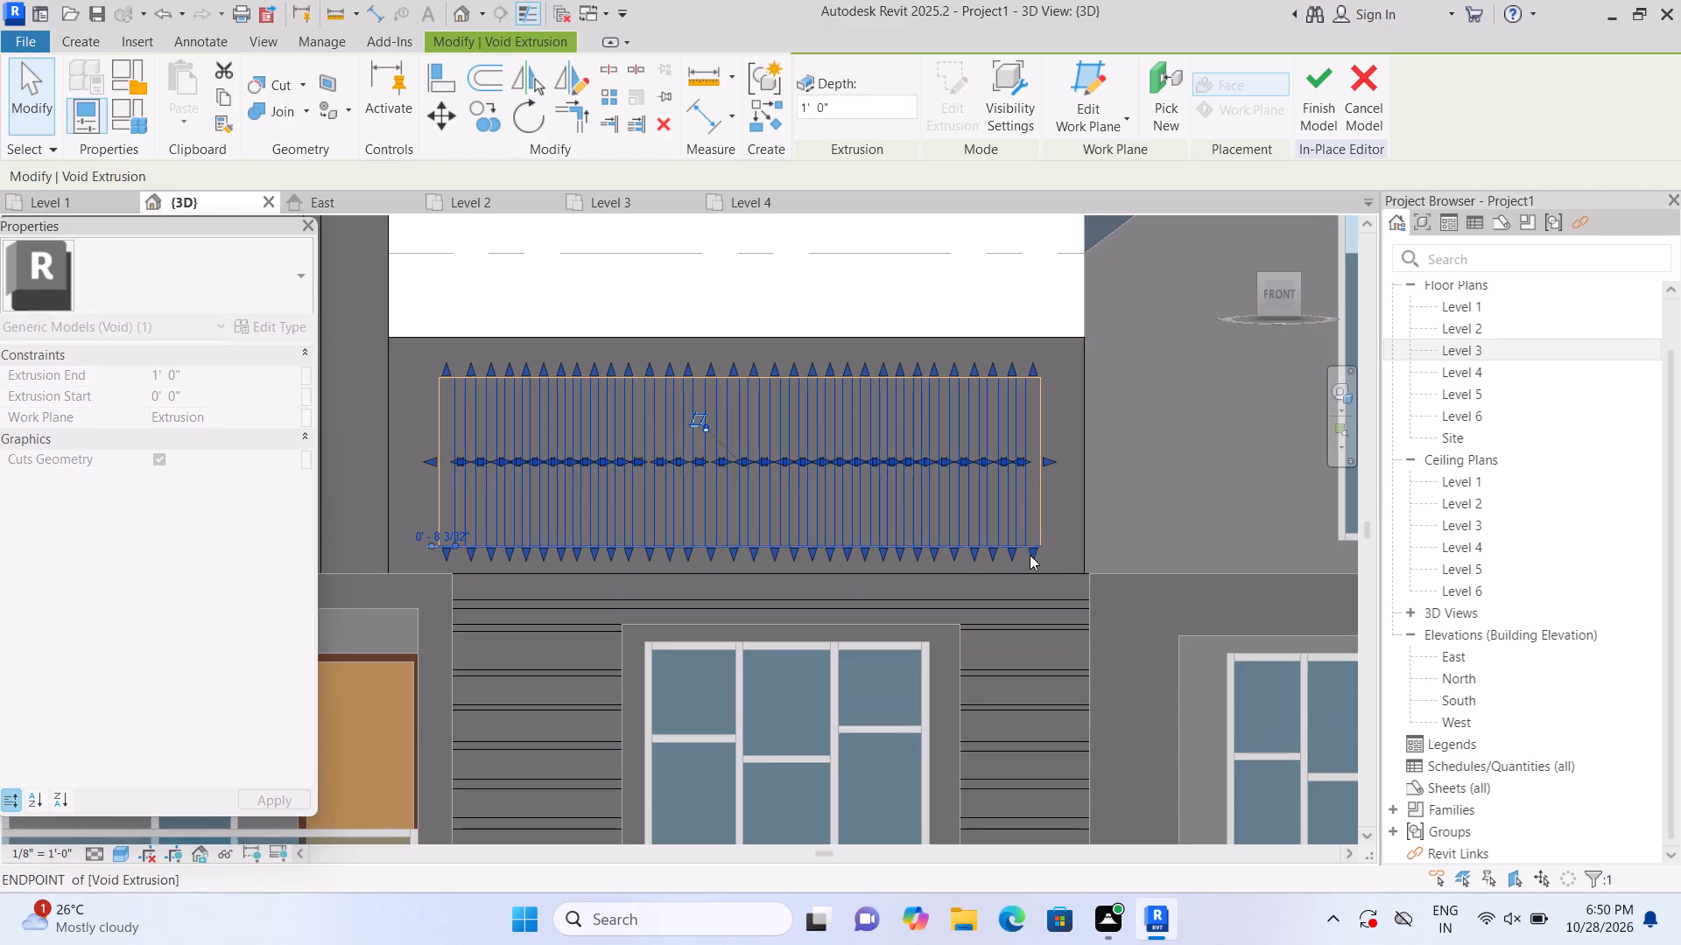
{"action": "left_click", "coordinate": [1009, 552]}
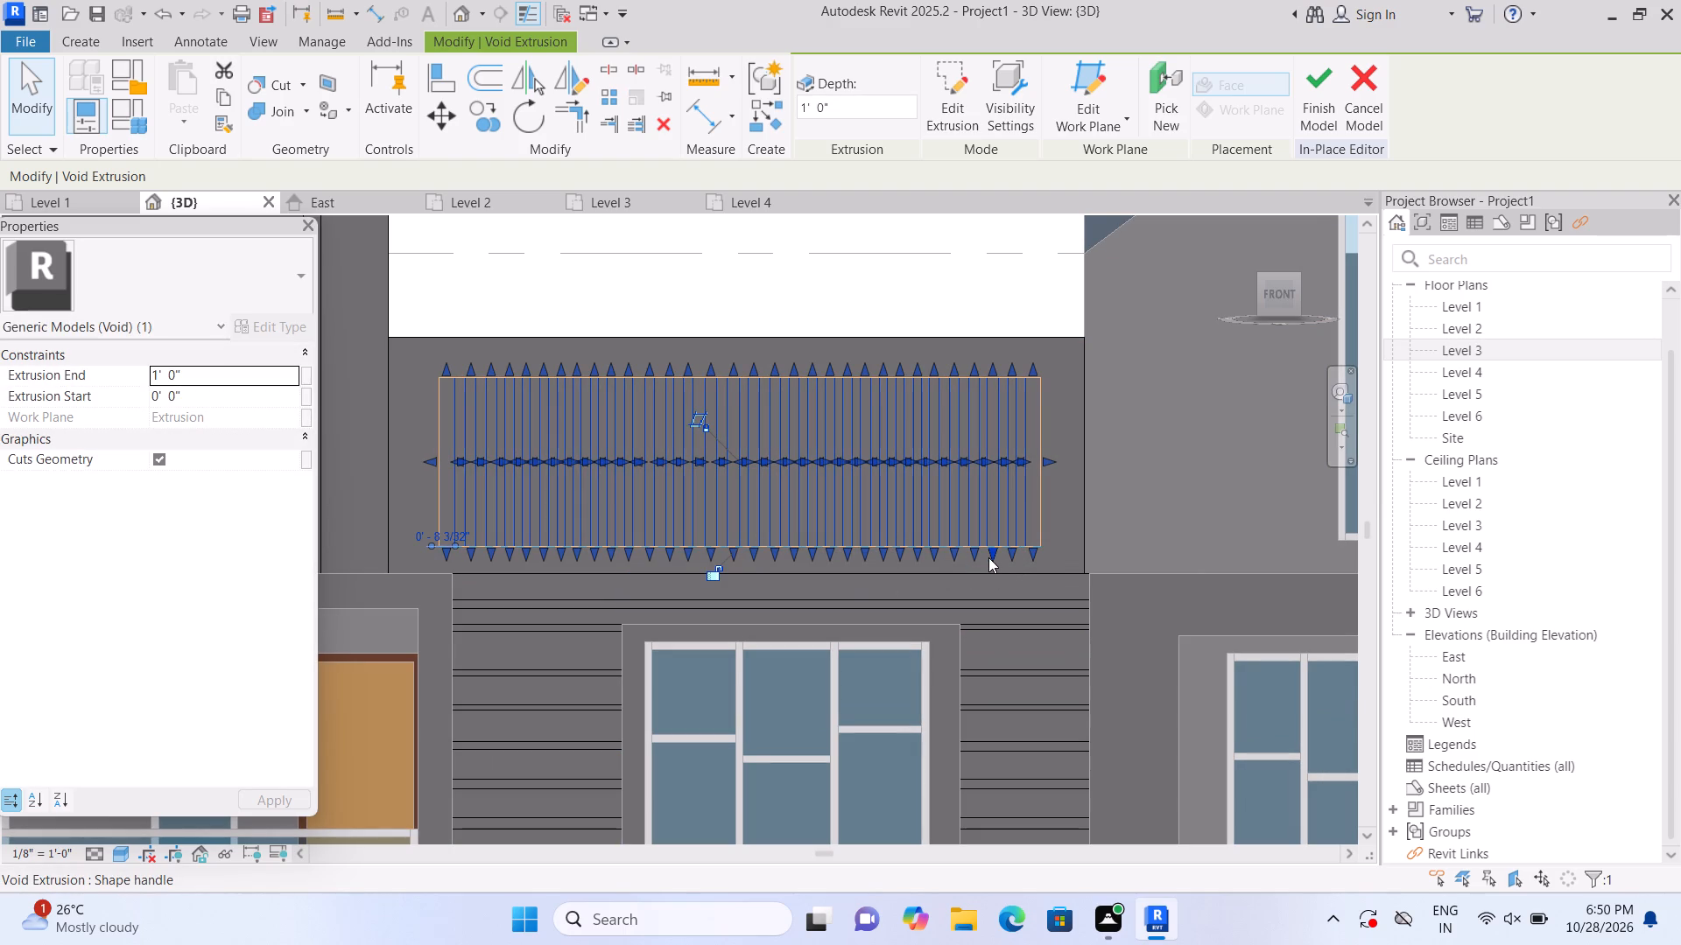
{"action": "left_click", "coordinate": [988, 551]}
{"action": "left_click", "coordinate": [967, 559]}
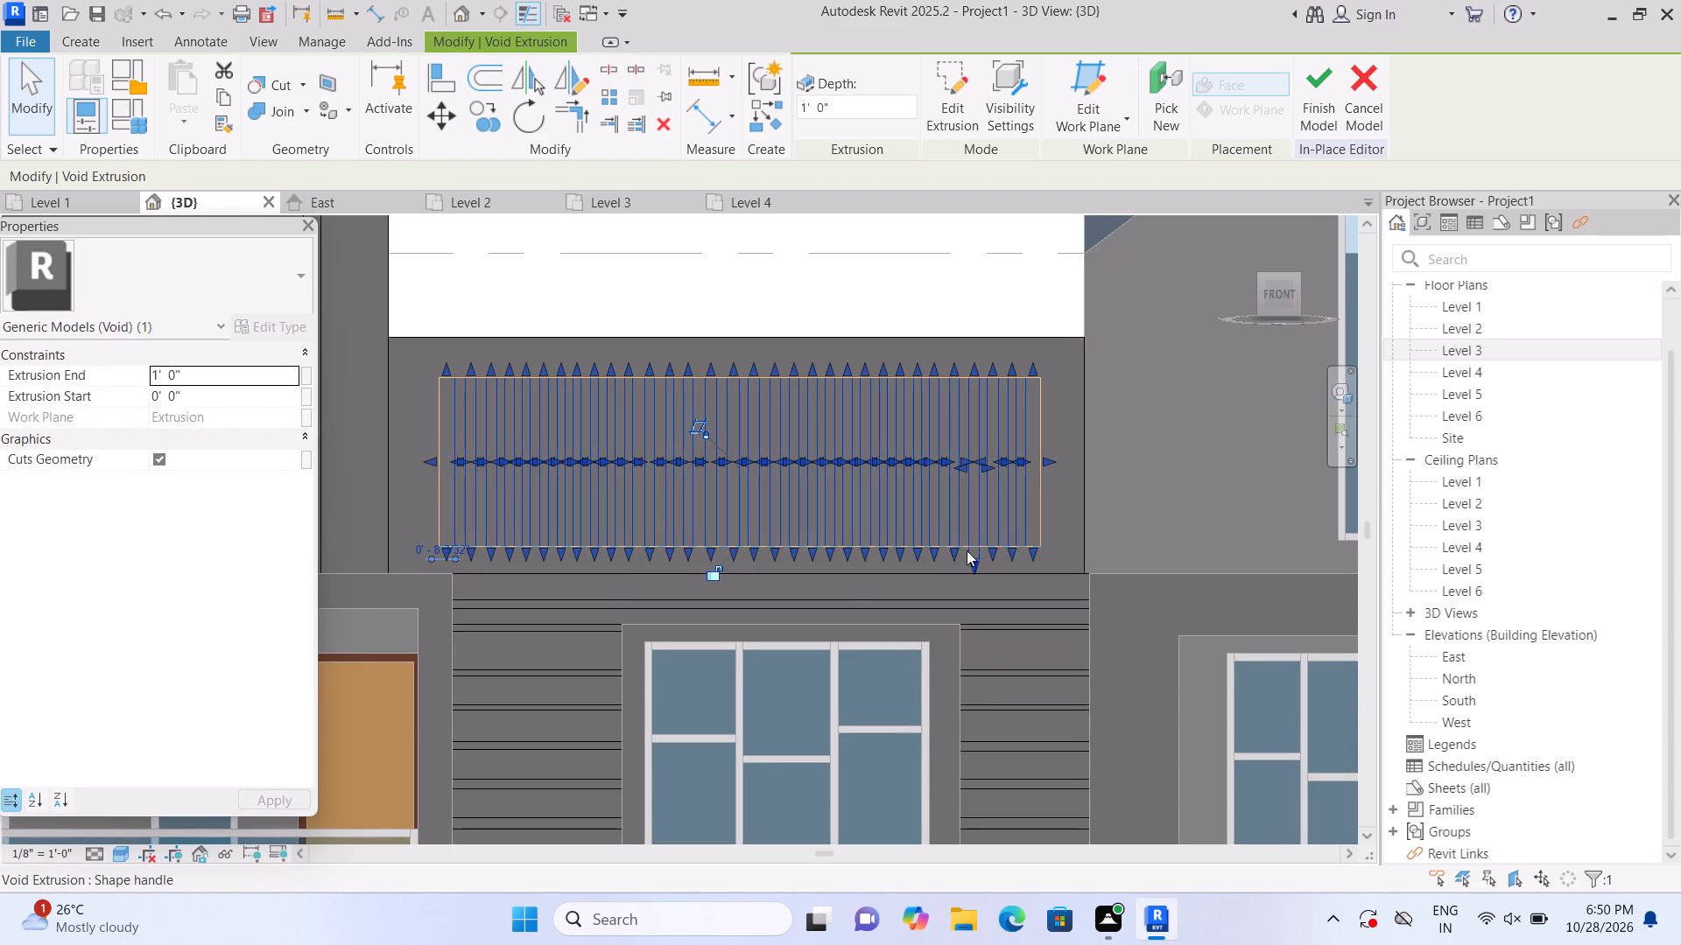
{"action": "left_click", "coordinate": [960, 380]}
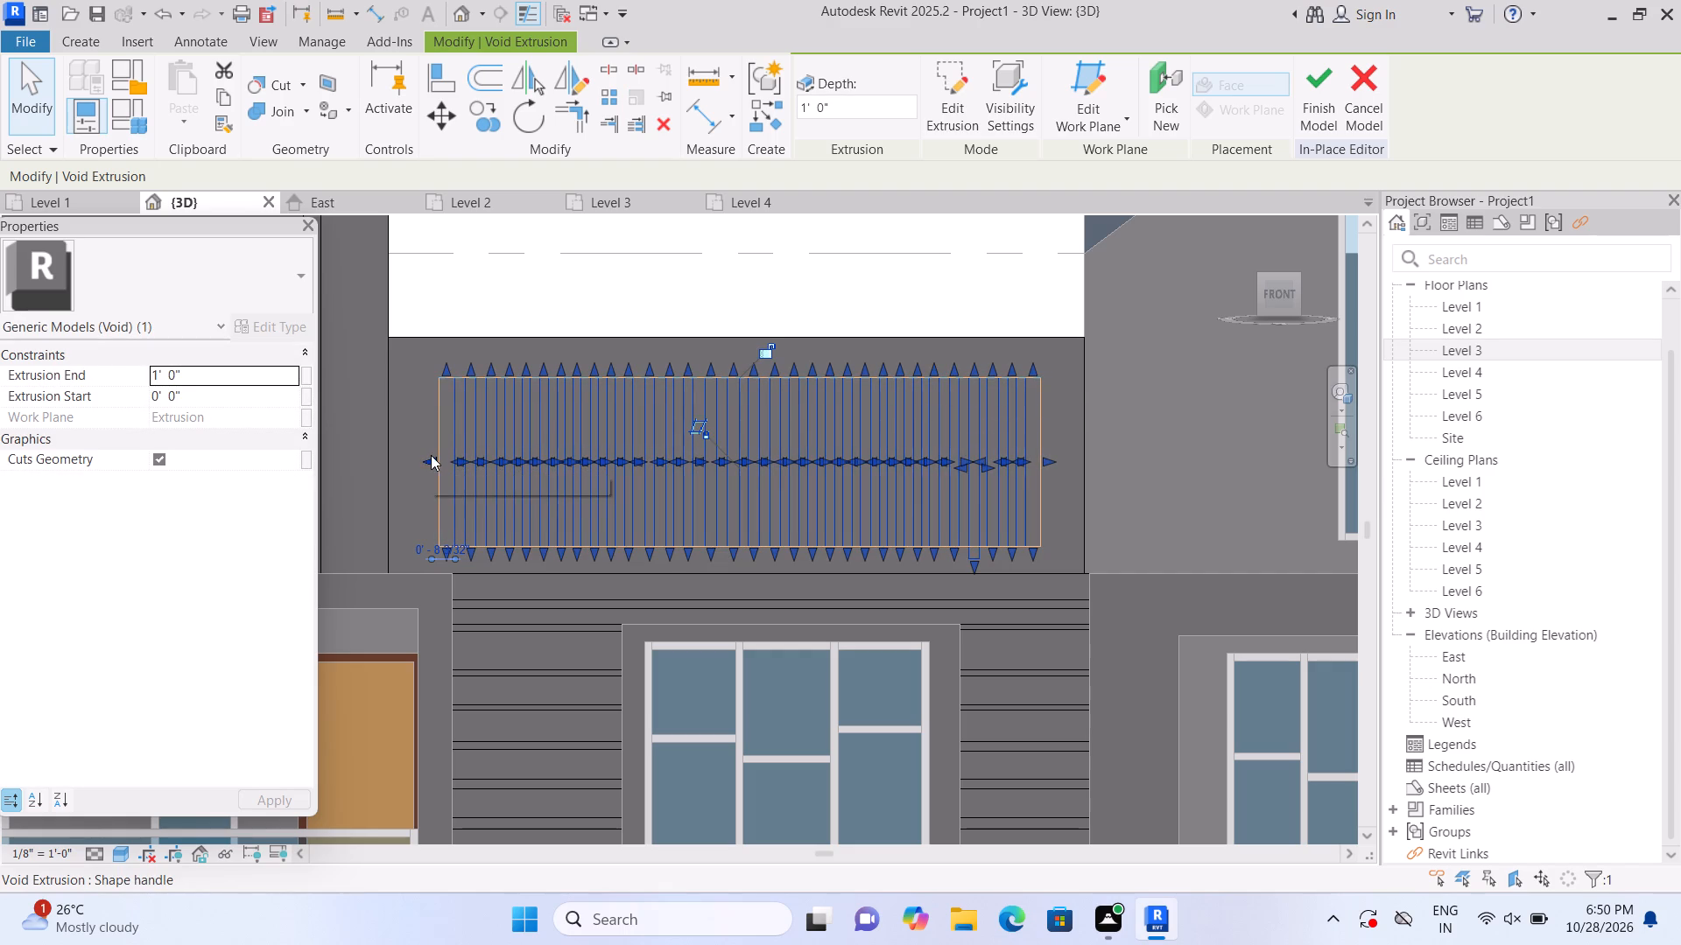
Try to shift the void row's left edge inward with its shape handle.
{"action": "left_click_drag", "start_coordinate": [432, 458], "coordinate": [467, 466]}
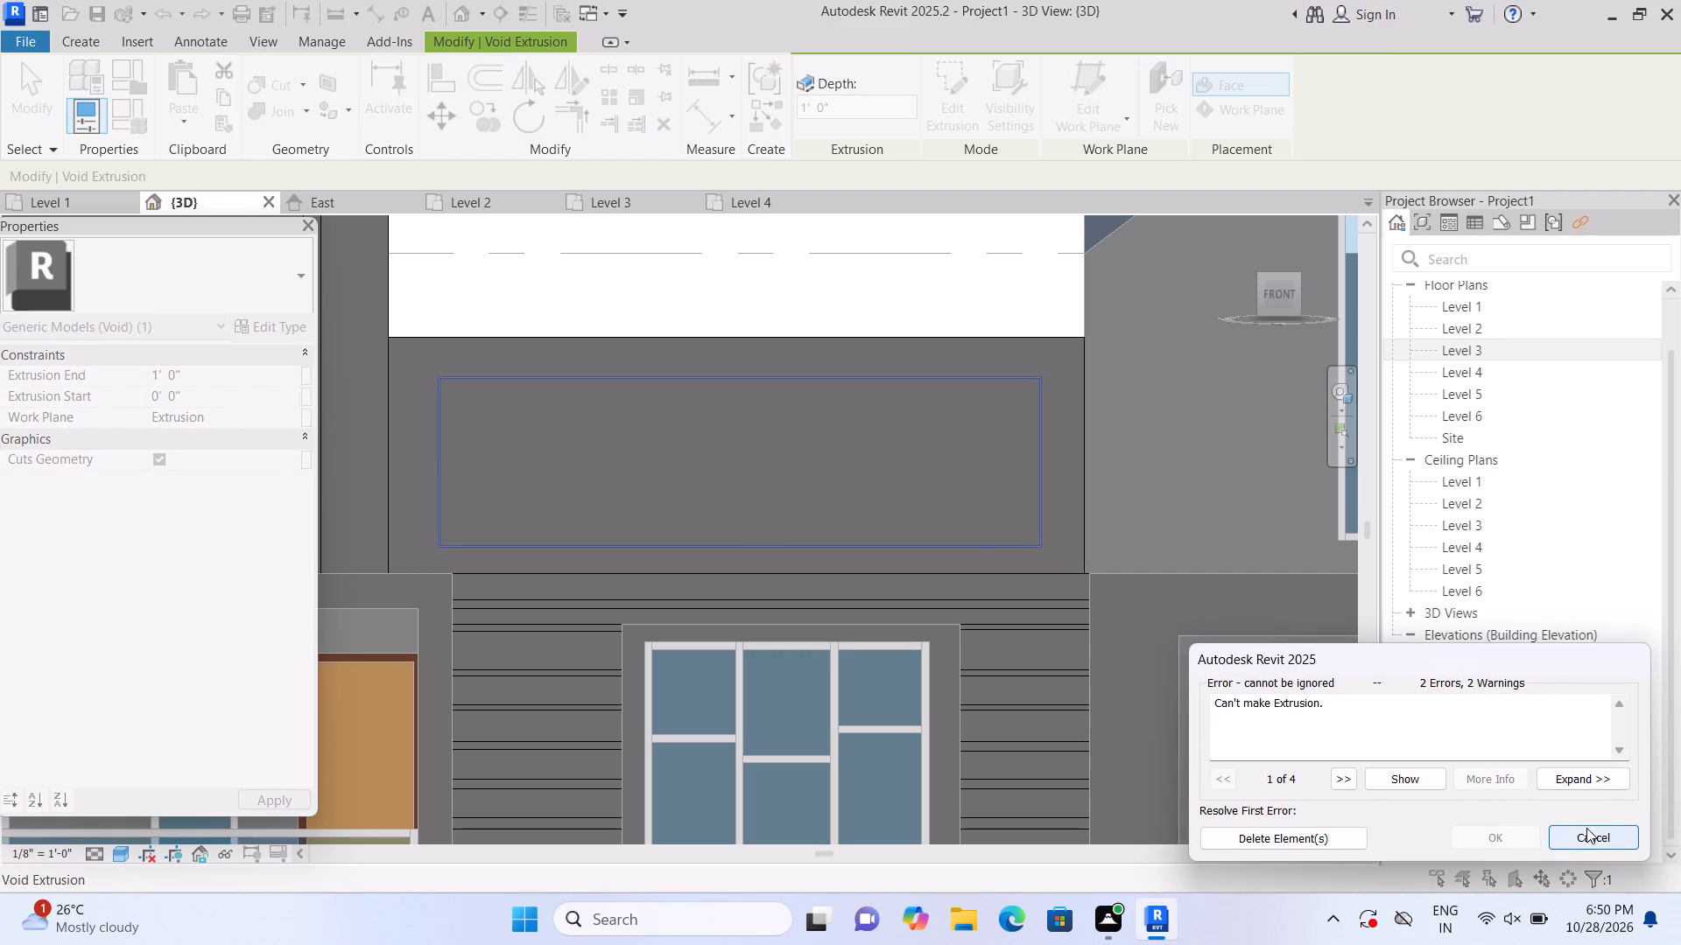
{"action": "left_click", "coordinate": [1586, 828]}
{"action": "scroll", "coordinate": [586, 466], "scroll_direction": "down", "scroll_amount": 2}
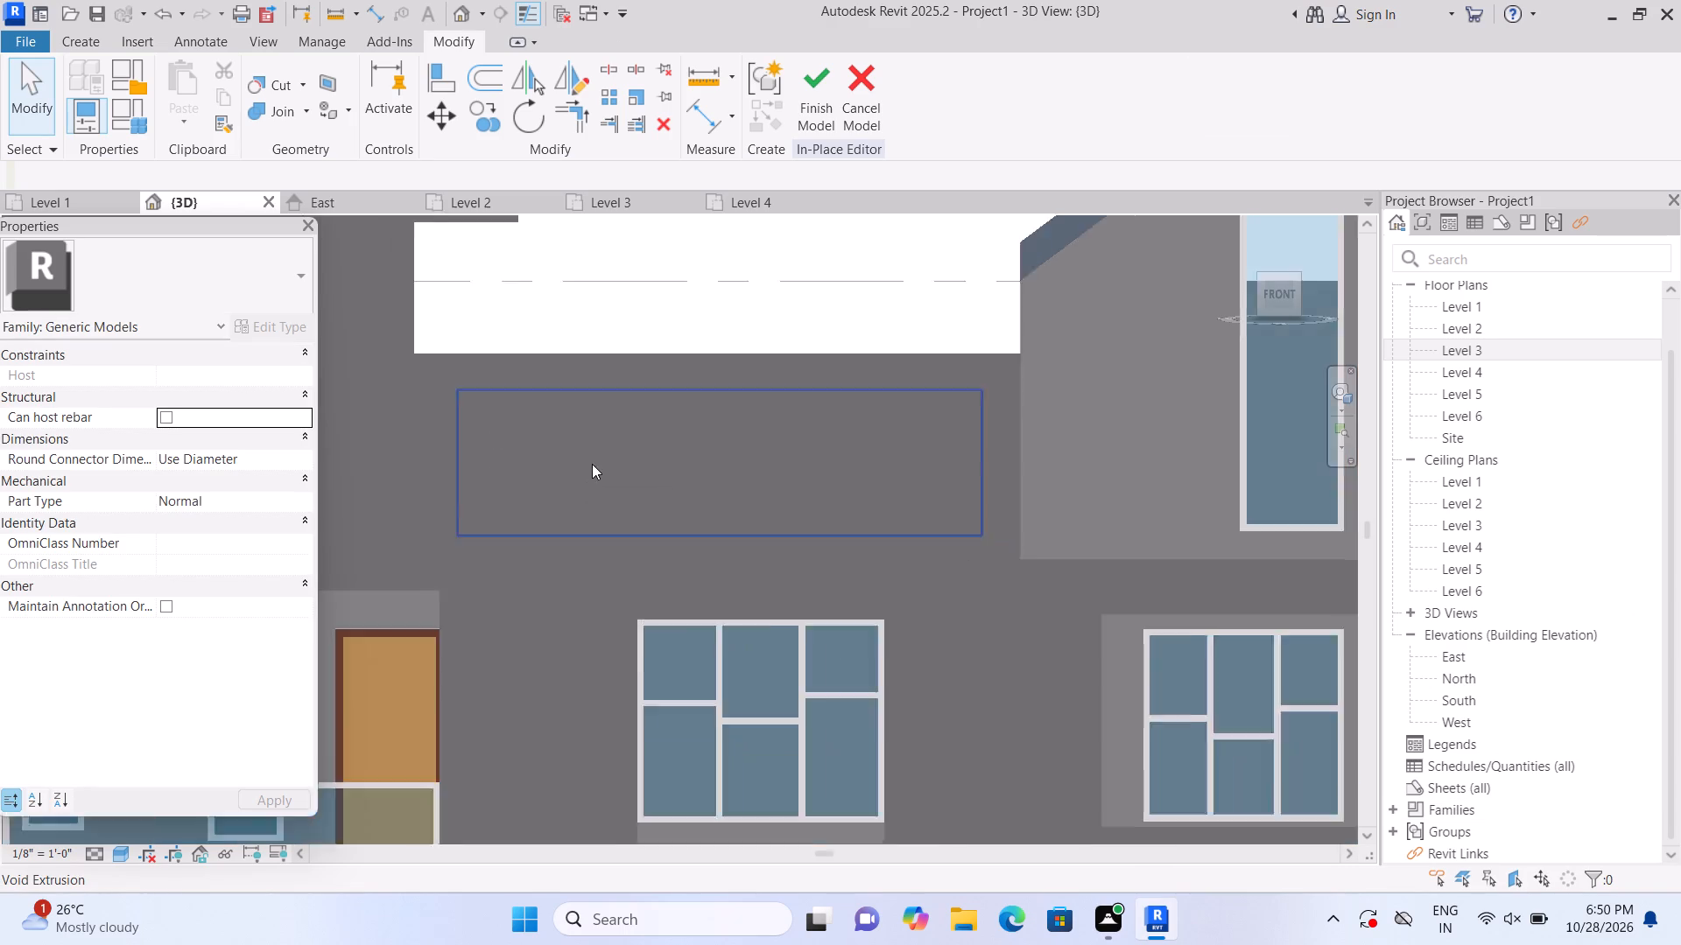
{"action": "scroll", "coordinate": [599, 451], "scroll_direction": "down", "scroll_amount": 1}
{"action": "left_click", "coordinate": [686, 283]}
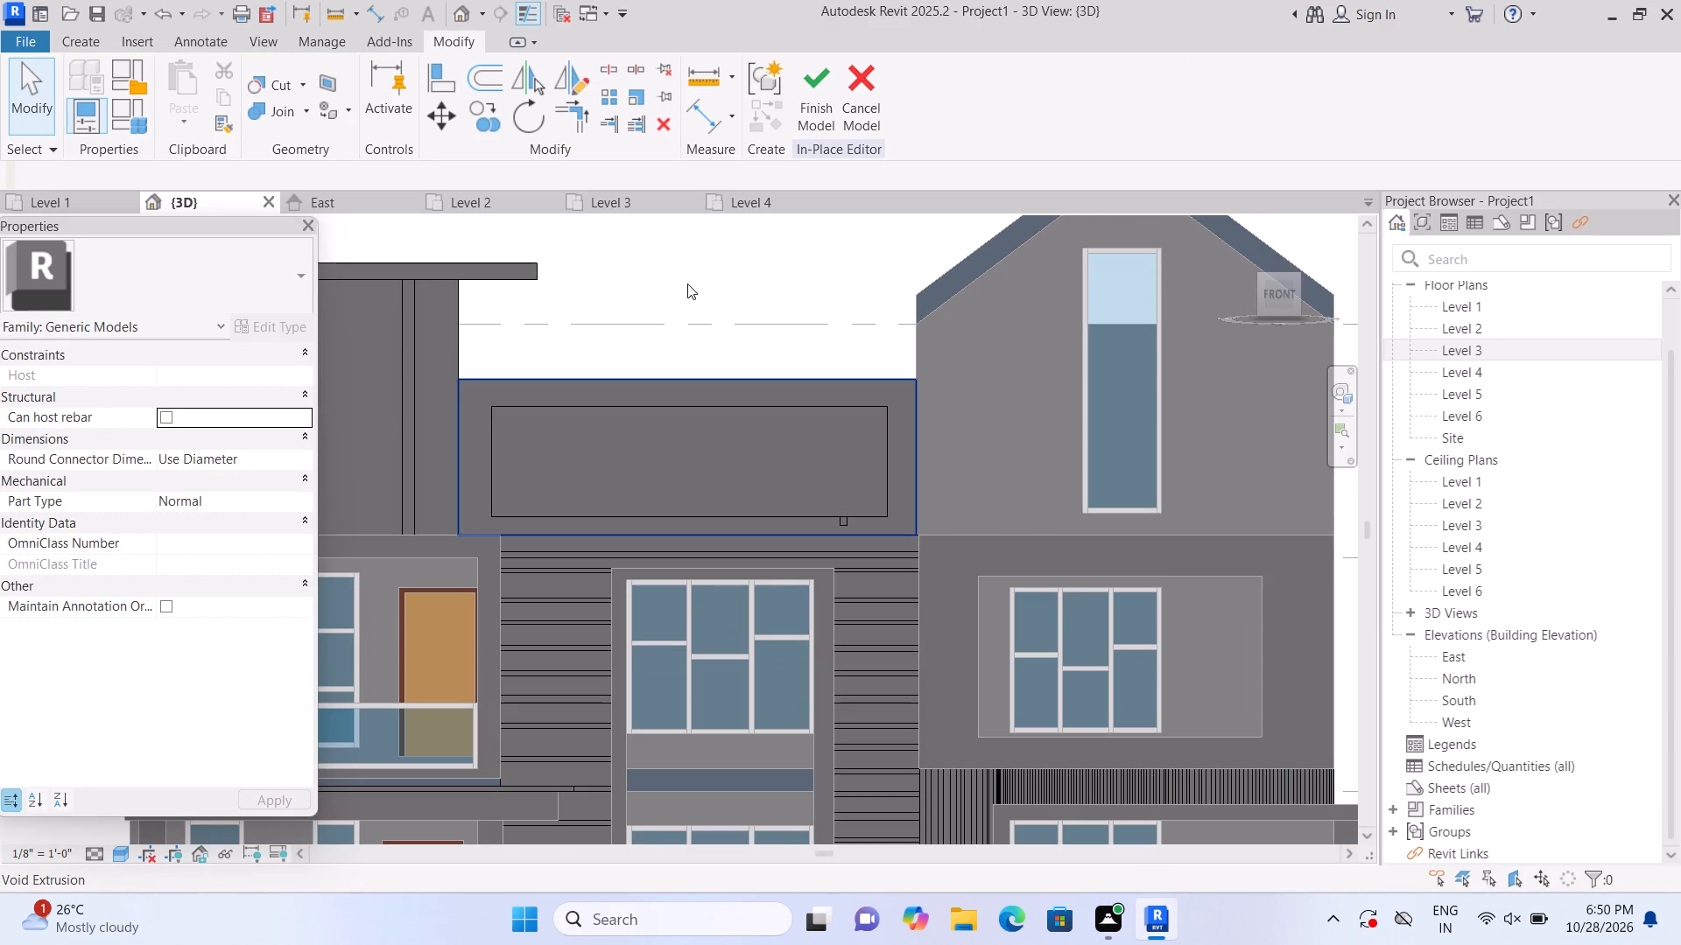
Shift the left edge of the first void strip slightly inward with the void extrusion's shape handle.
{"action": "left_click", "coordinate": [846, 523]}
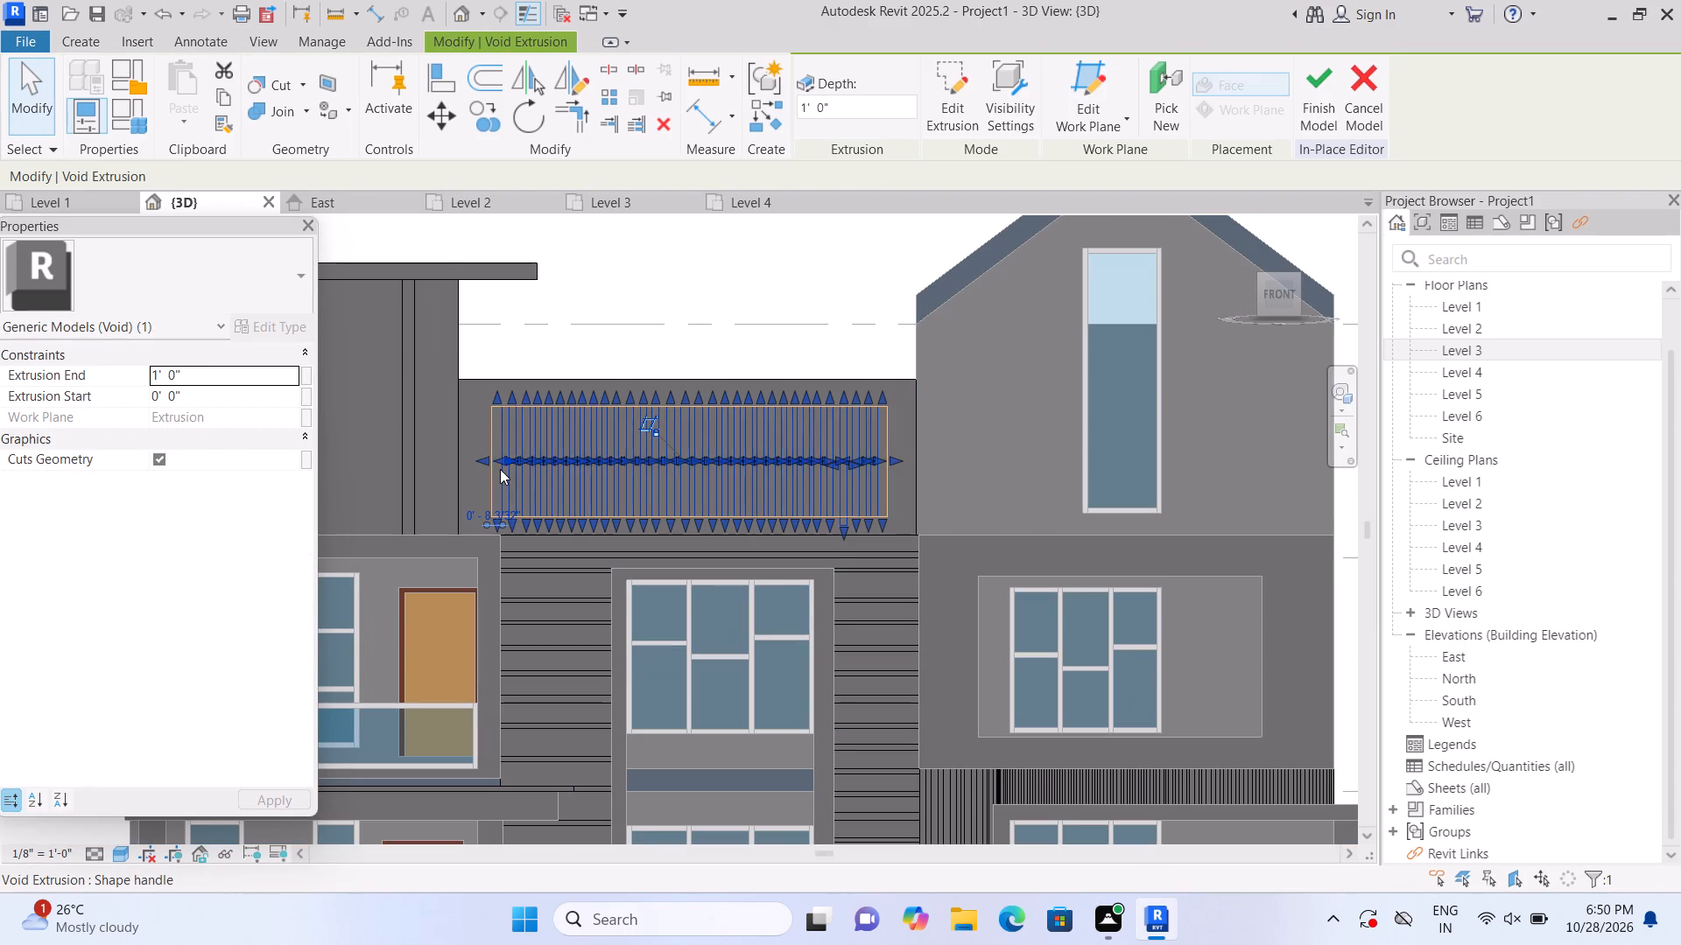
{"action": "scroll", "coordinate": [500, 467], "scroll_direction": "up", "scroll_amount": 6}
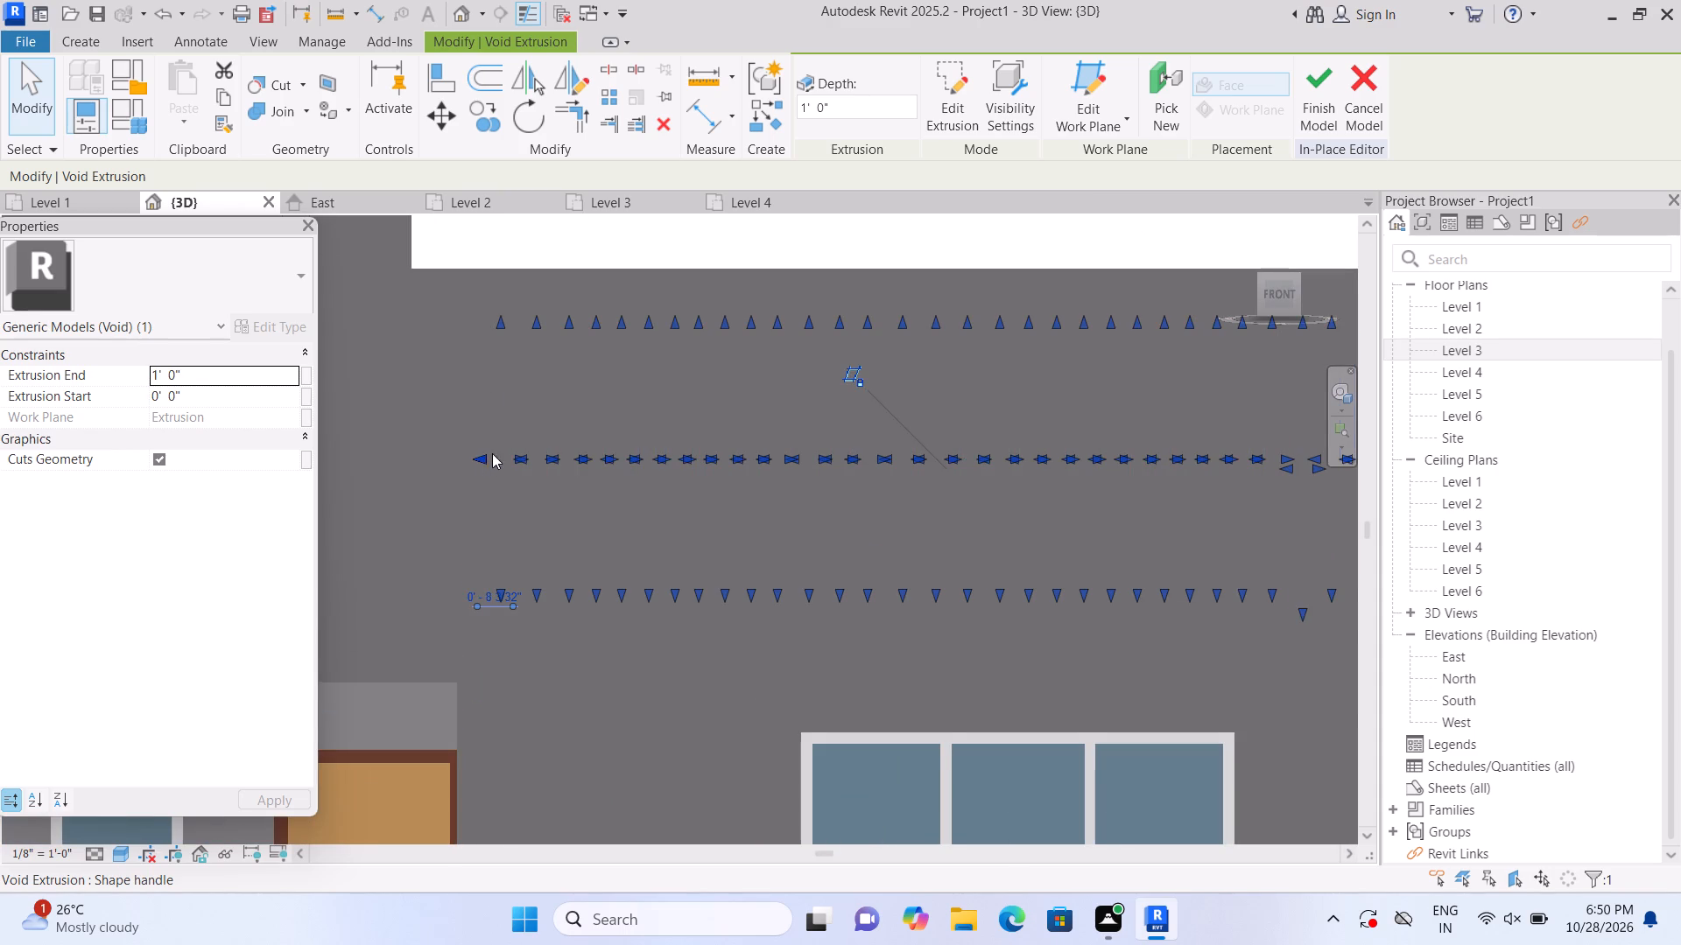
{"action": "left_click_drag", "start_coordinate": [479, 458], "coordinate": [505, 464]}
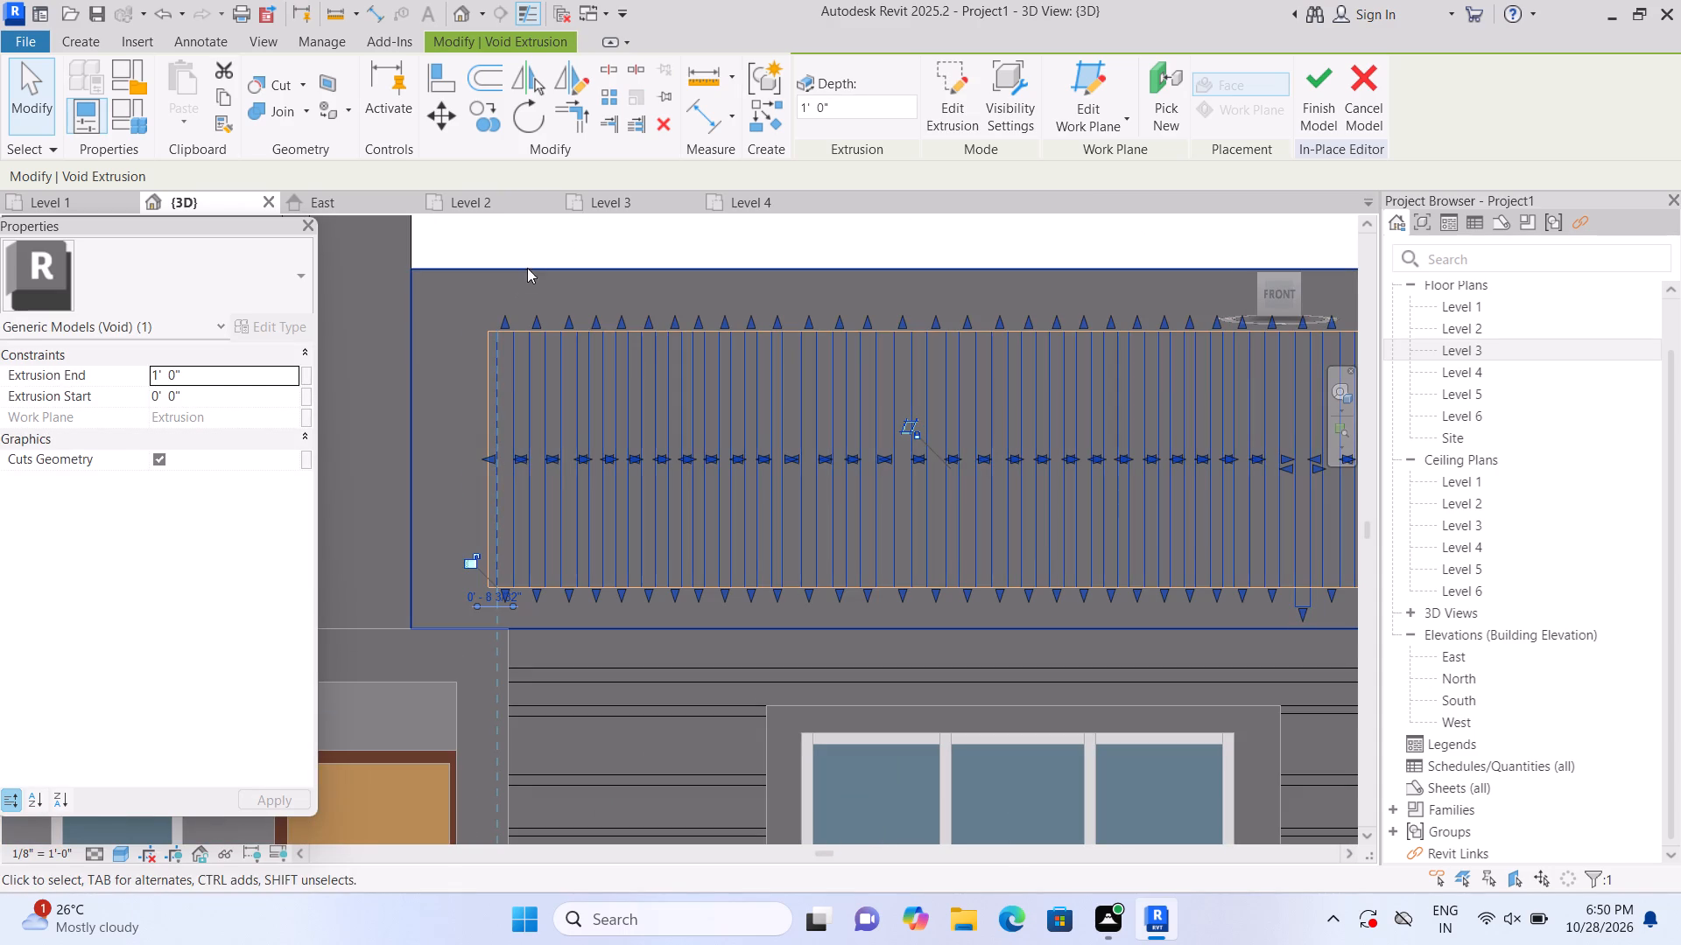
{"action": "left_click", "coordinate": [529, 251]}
Stretch the lower edge of the large recess void behind the strips down to the parapet panel's bottom edge.
{"action": "left_click", "coordinate": [521, 375]}
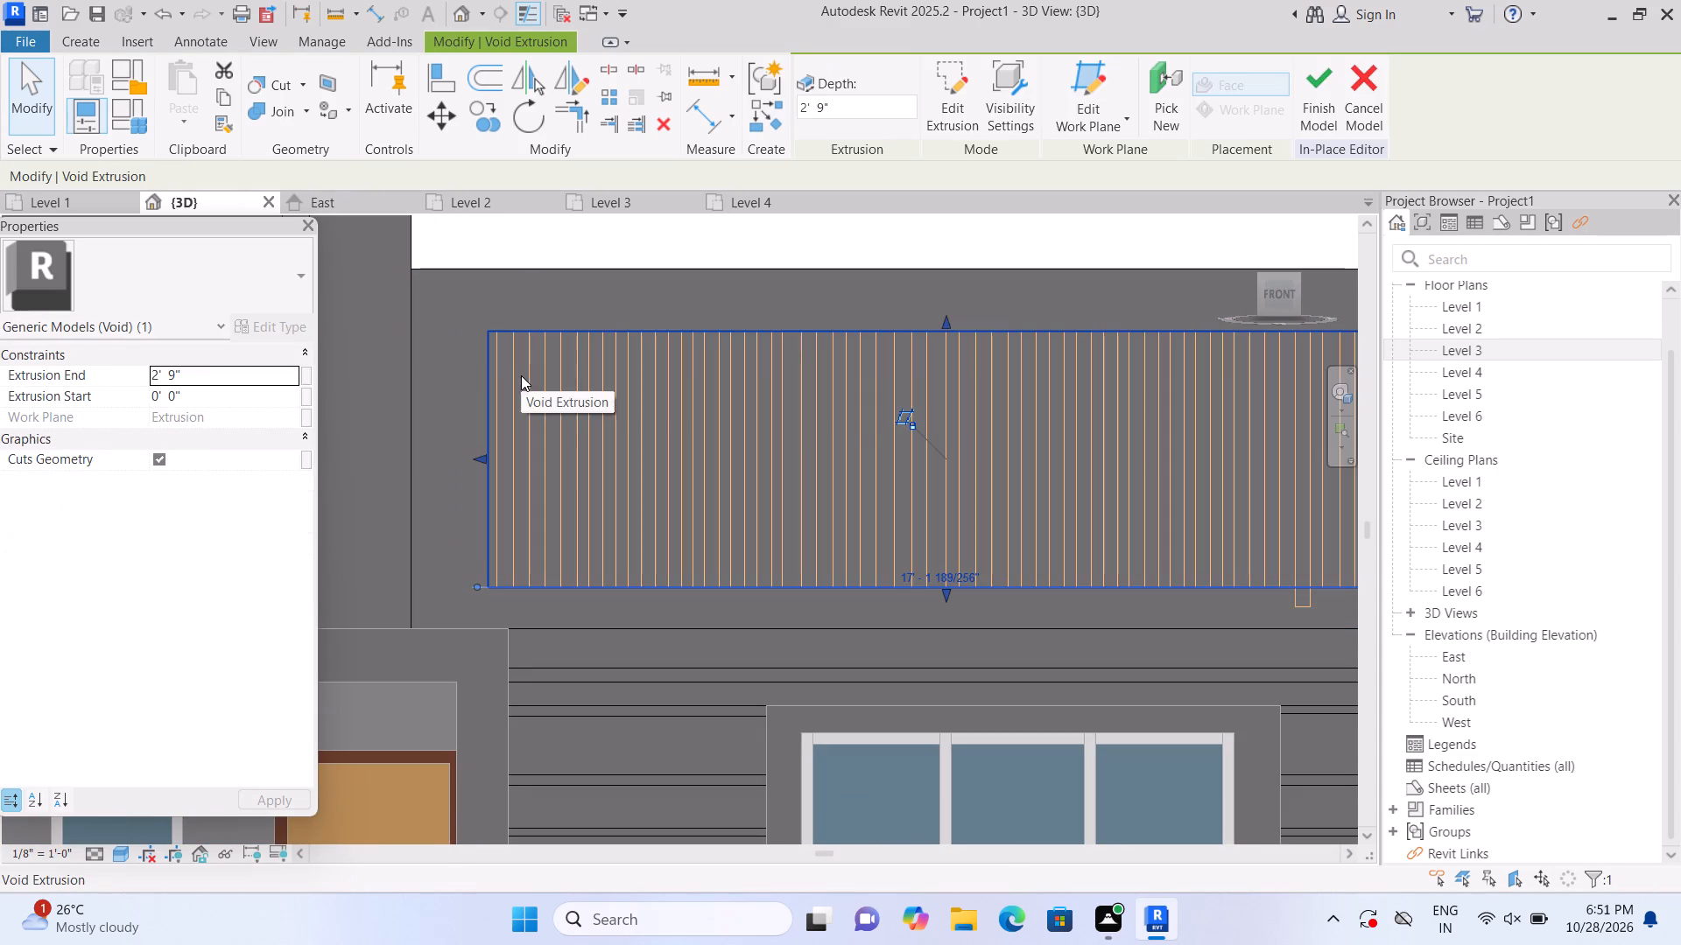
{"action": "scroll", "coordinate": [521, 375], "scroll_direction": "down", "scroll_amount": 2}
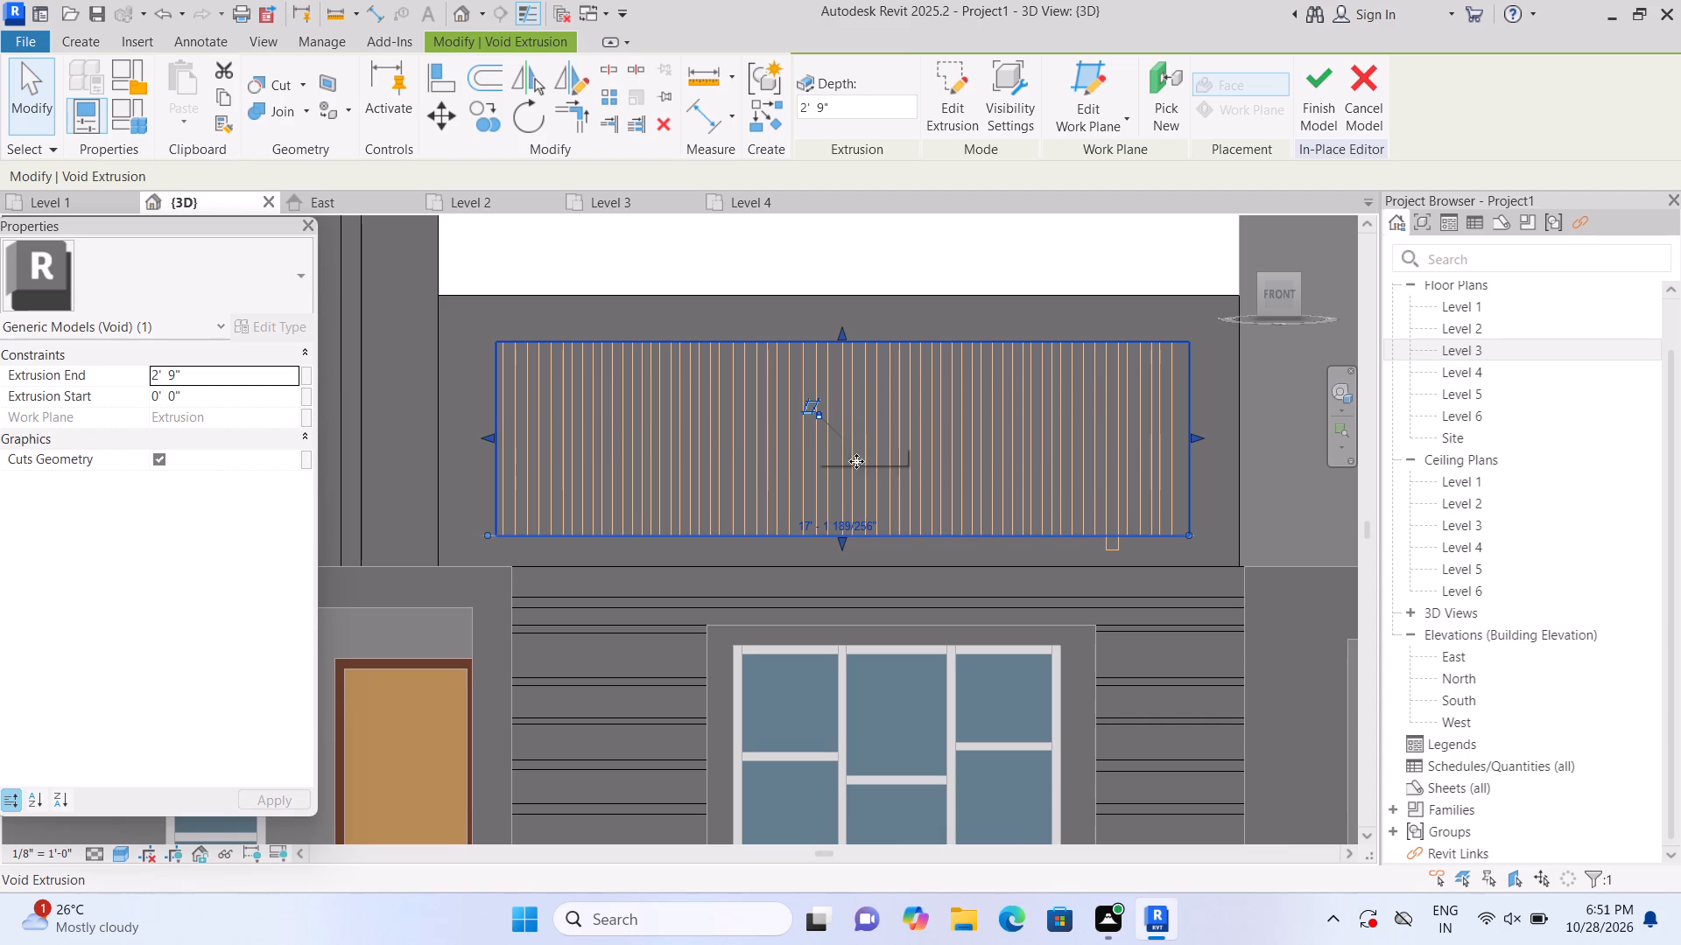
{"action": "left_click_drag", "start_coordinate": [841, 542], "coordinate": [861, 563]}
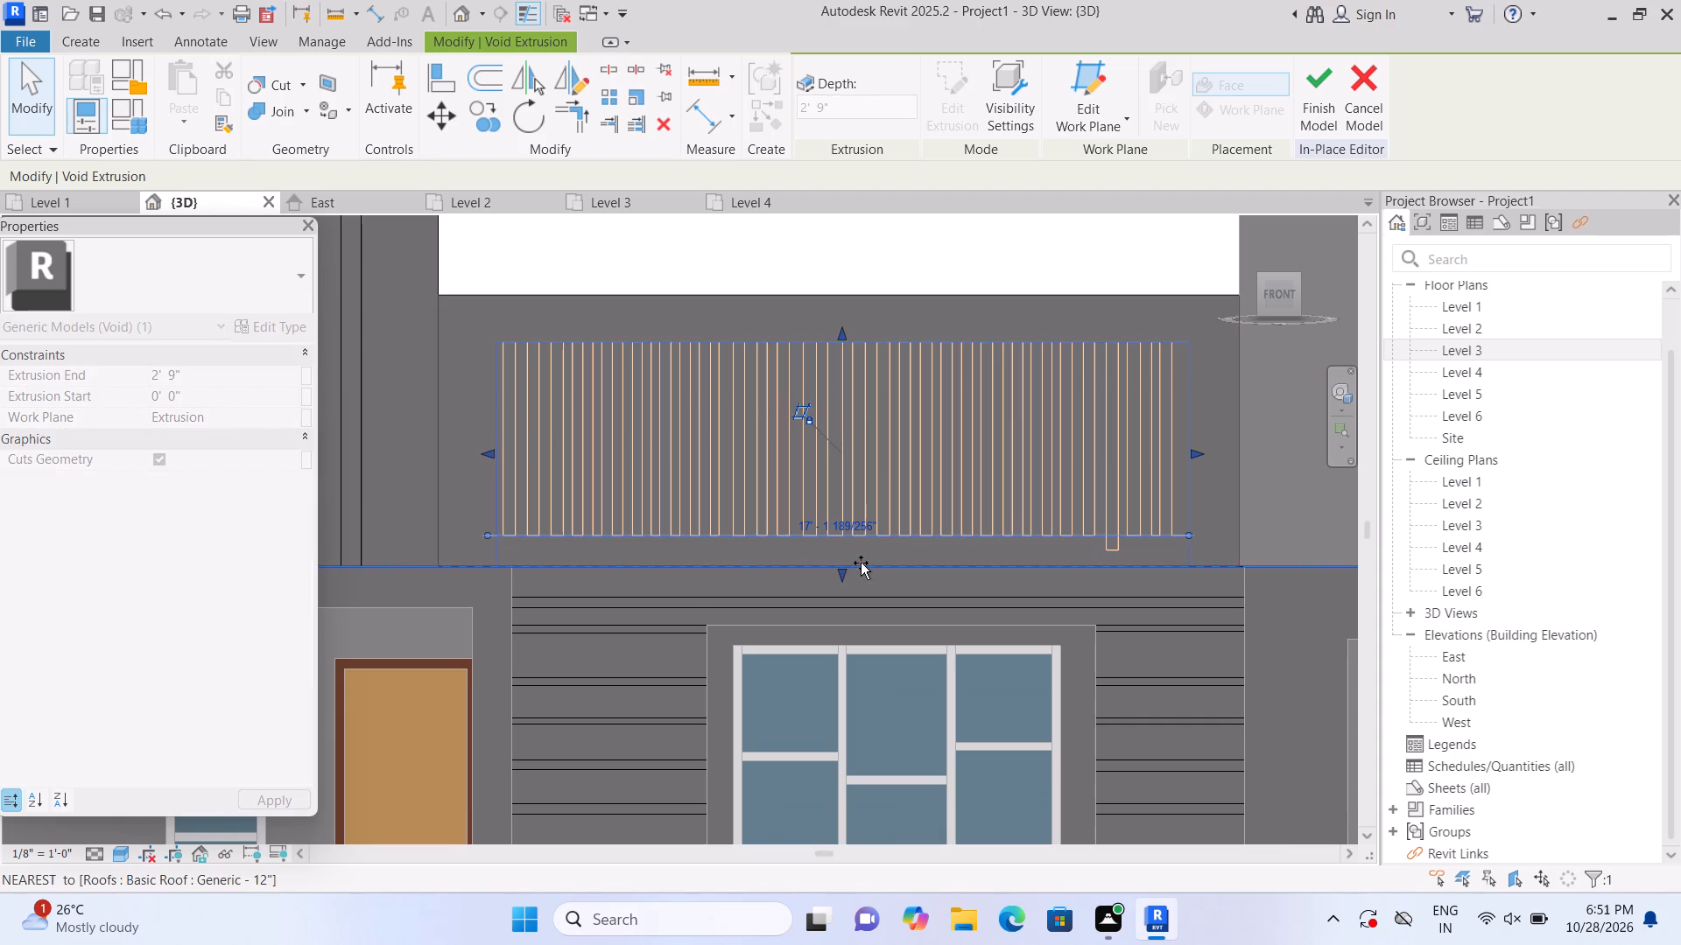
{"action": "left_click_drag", "start_coordinate": [861, 563], "coordinate": [862, 563]}
{"action": "left_click", "coordinate": [838, 273]}
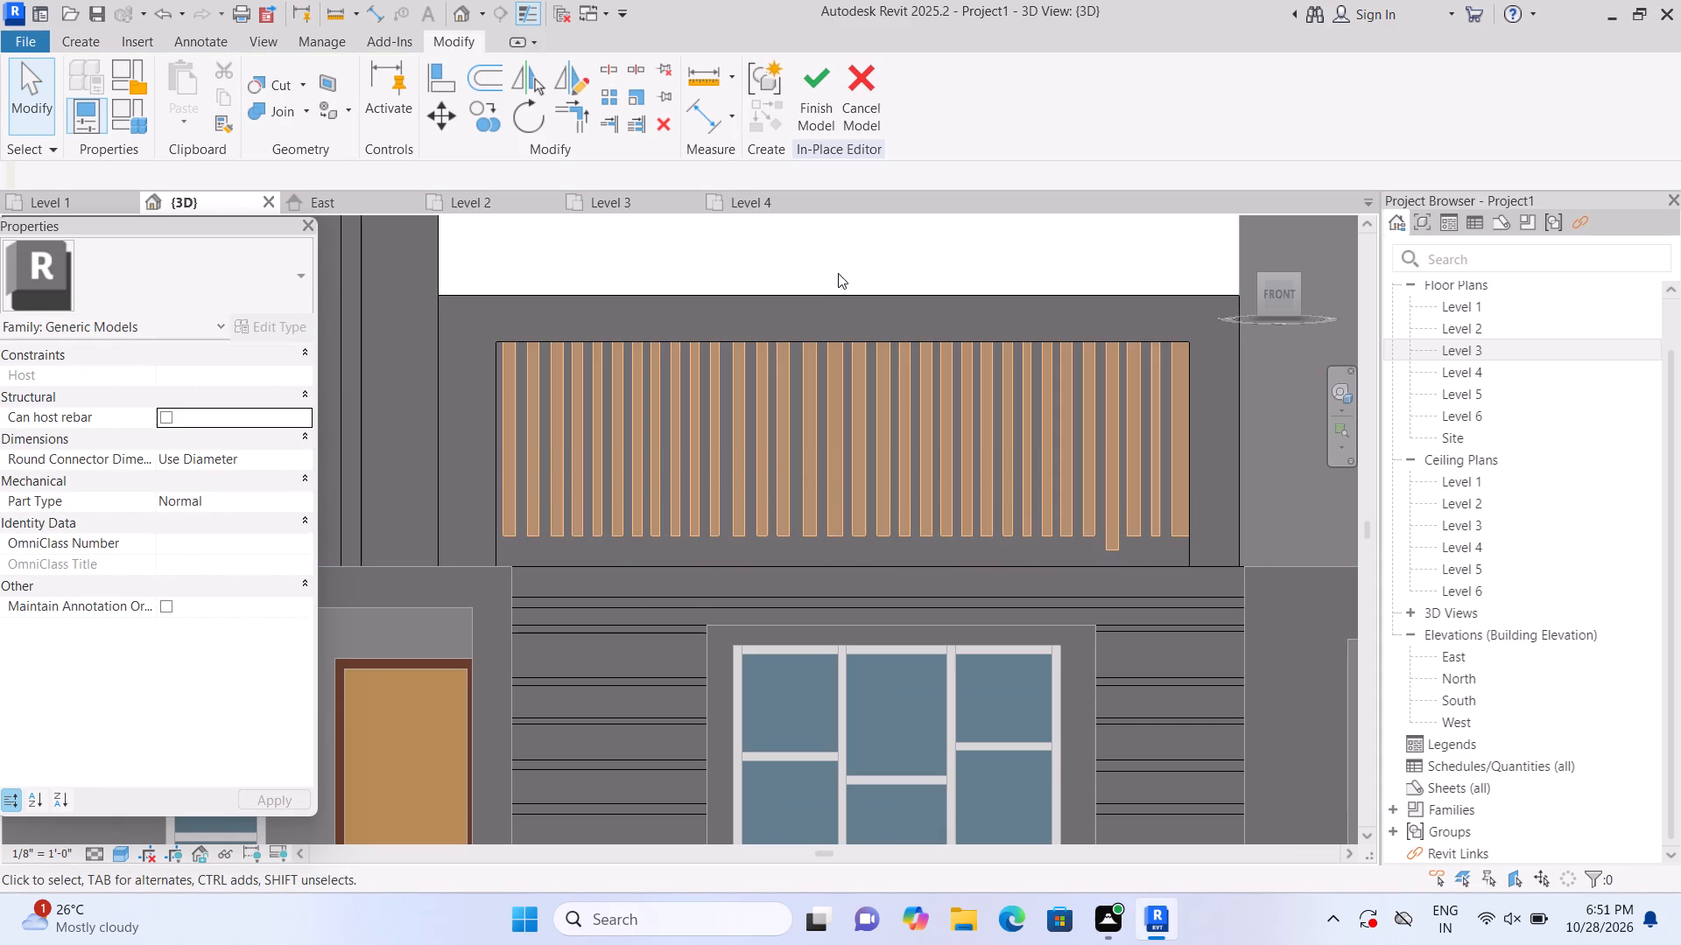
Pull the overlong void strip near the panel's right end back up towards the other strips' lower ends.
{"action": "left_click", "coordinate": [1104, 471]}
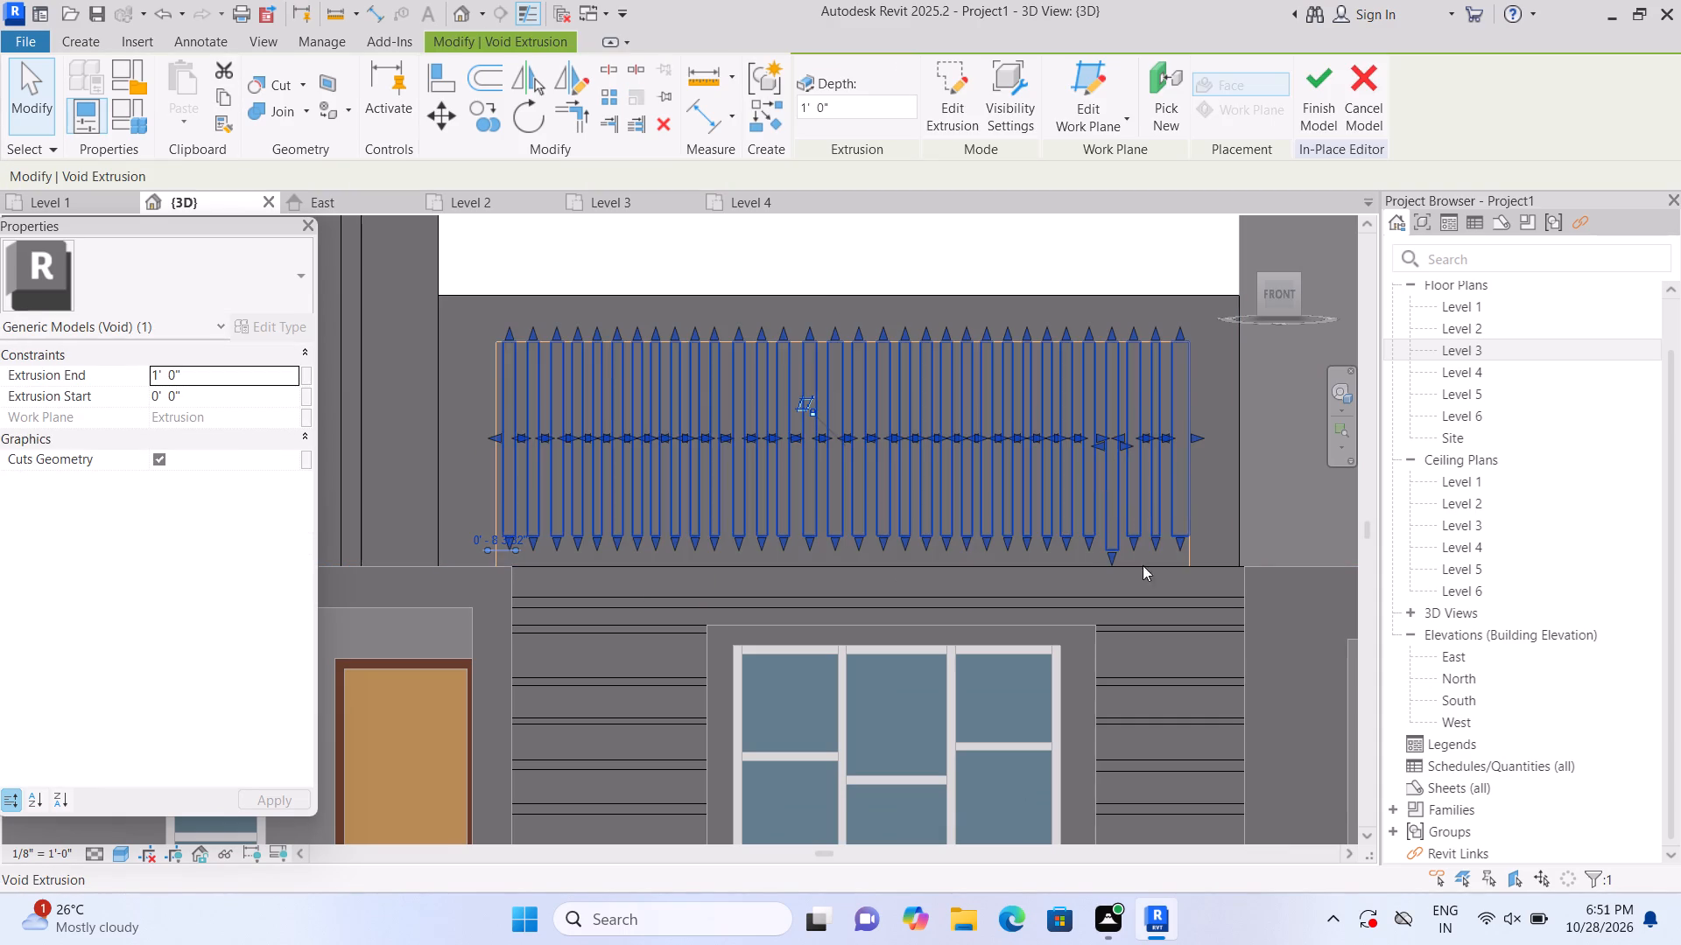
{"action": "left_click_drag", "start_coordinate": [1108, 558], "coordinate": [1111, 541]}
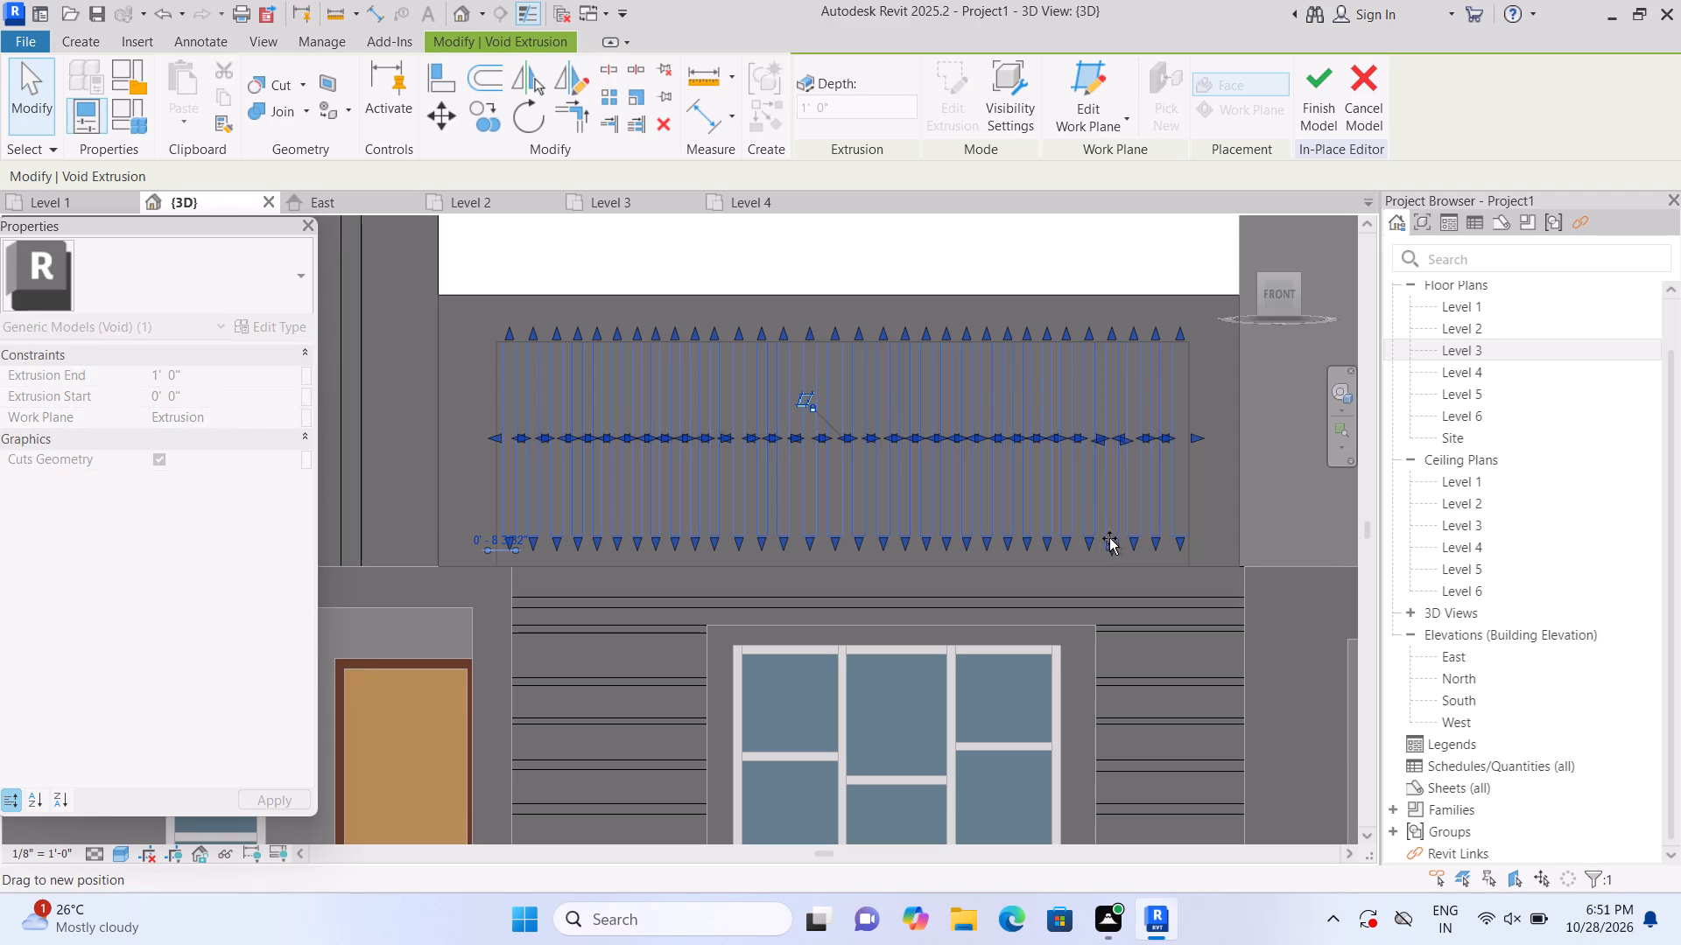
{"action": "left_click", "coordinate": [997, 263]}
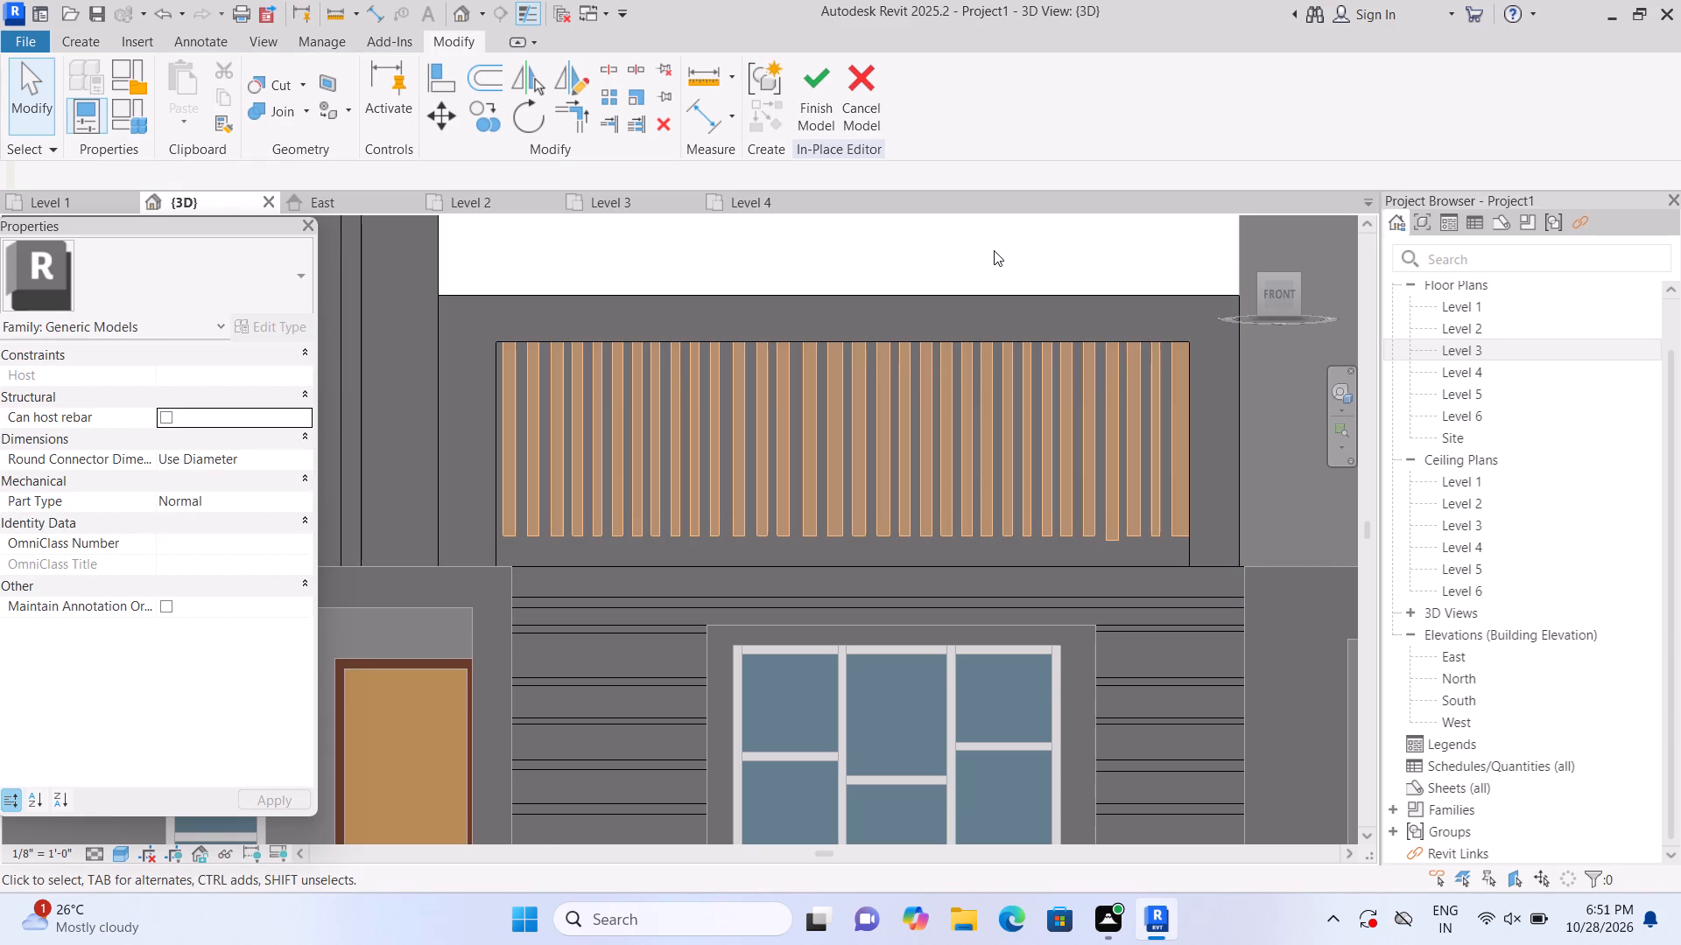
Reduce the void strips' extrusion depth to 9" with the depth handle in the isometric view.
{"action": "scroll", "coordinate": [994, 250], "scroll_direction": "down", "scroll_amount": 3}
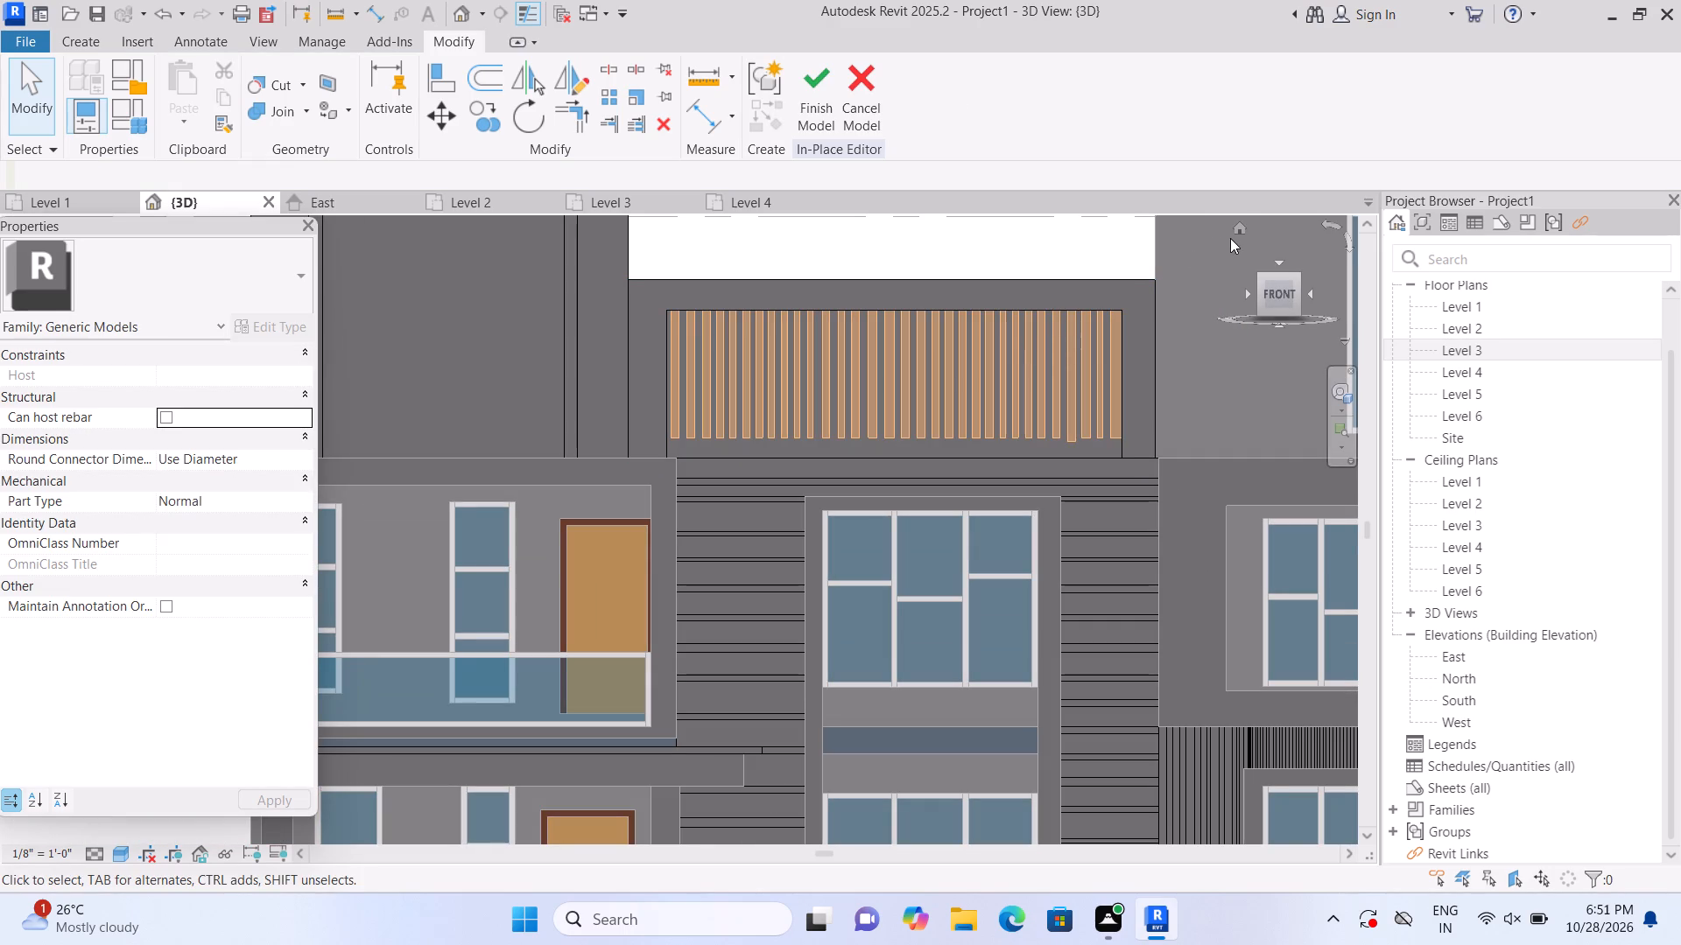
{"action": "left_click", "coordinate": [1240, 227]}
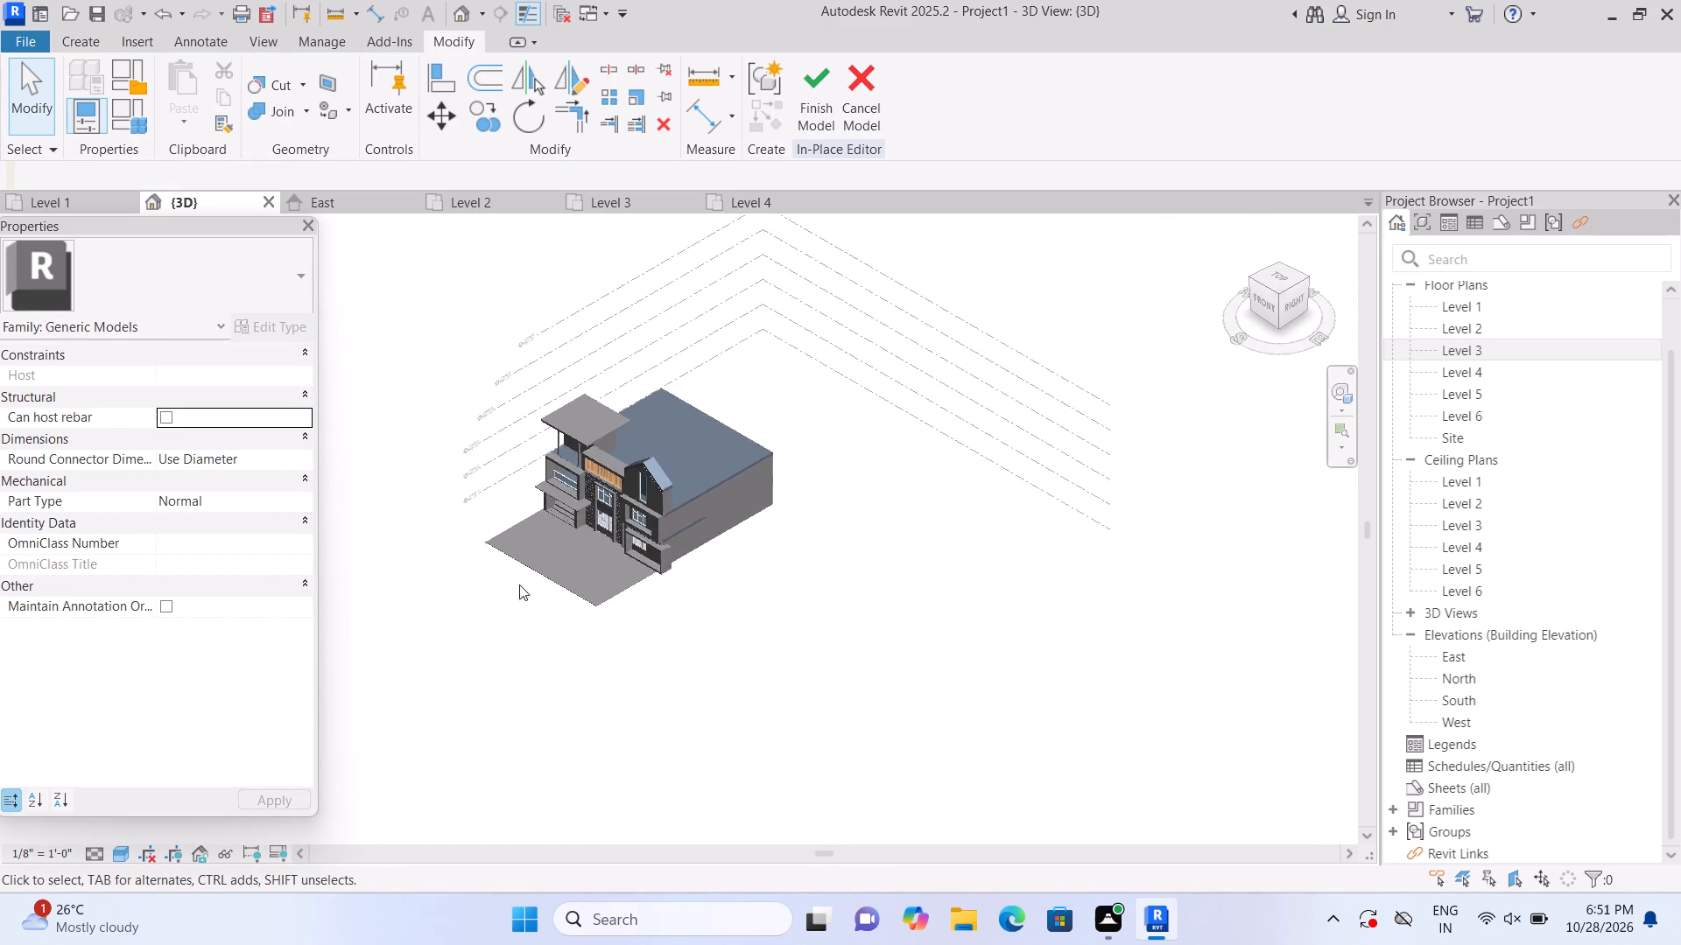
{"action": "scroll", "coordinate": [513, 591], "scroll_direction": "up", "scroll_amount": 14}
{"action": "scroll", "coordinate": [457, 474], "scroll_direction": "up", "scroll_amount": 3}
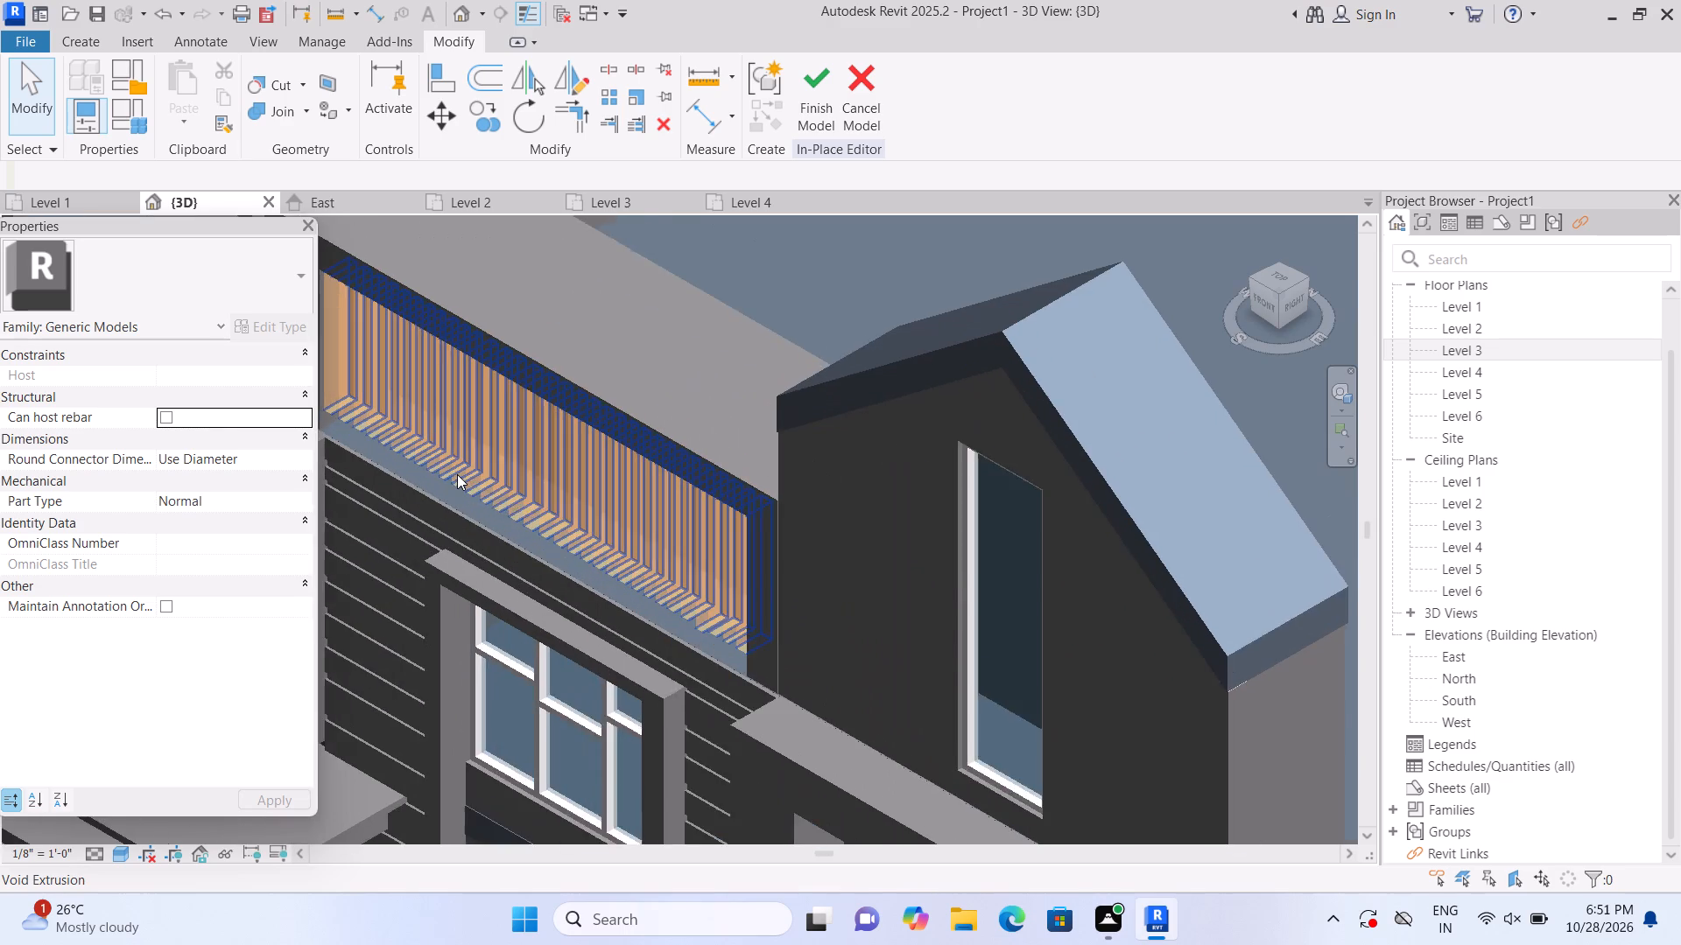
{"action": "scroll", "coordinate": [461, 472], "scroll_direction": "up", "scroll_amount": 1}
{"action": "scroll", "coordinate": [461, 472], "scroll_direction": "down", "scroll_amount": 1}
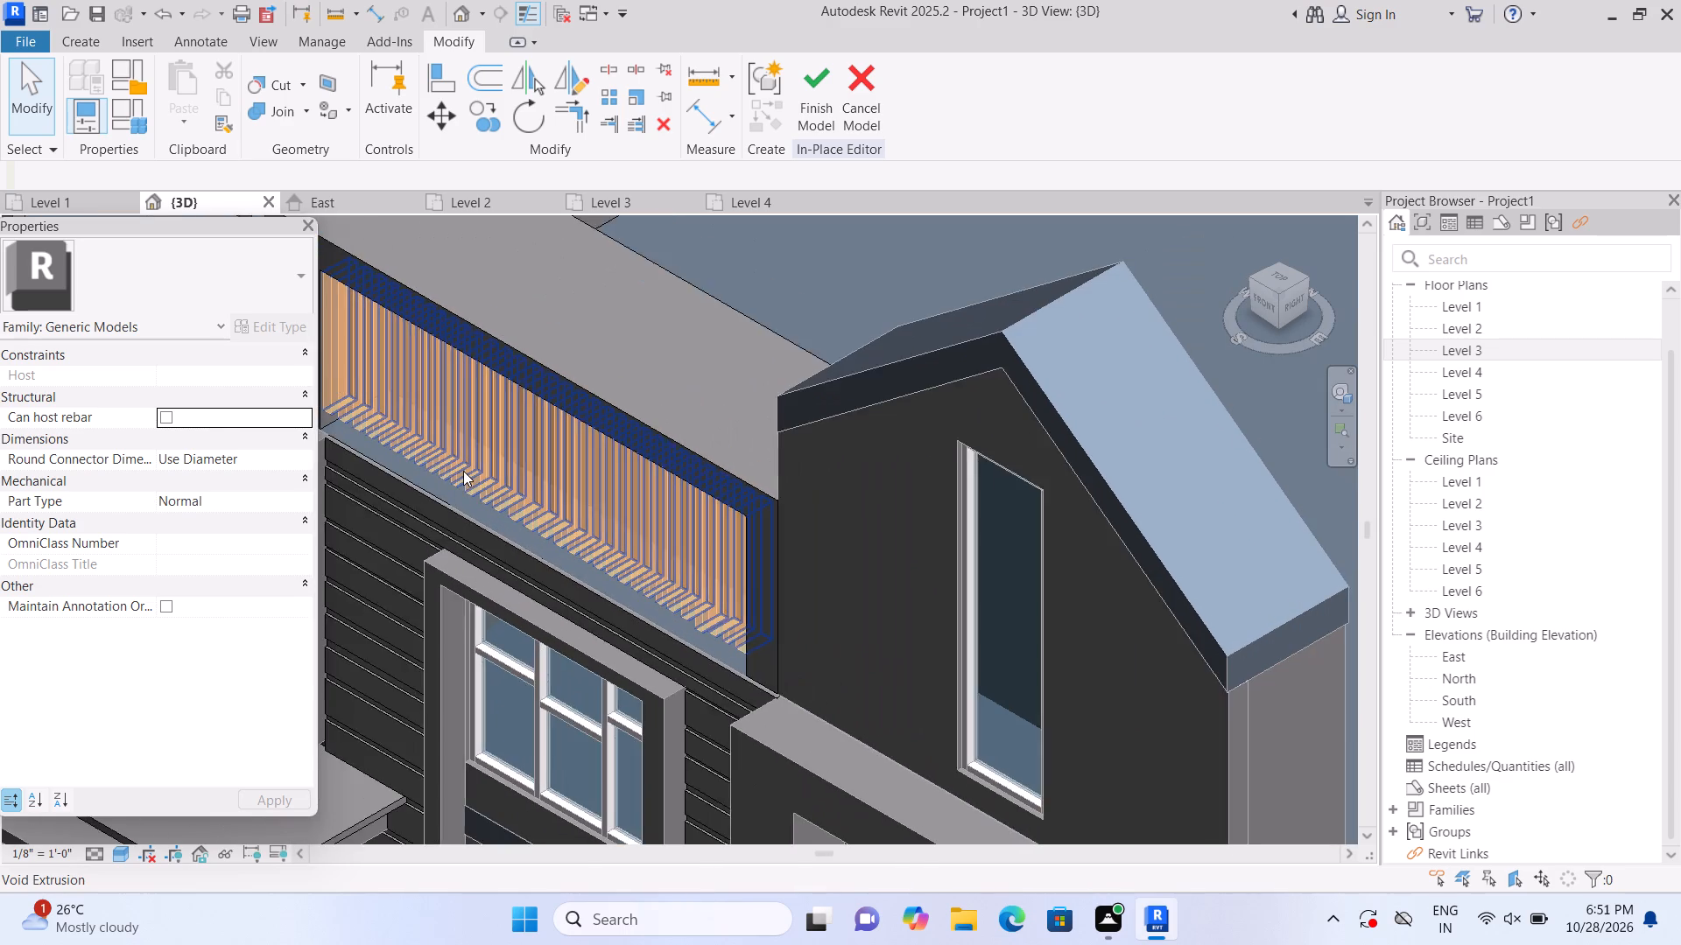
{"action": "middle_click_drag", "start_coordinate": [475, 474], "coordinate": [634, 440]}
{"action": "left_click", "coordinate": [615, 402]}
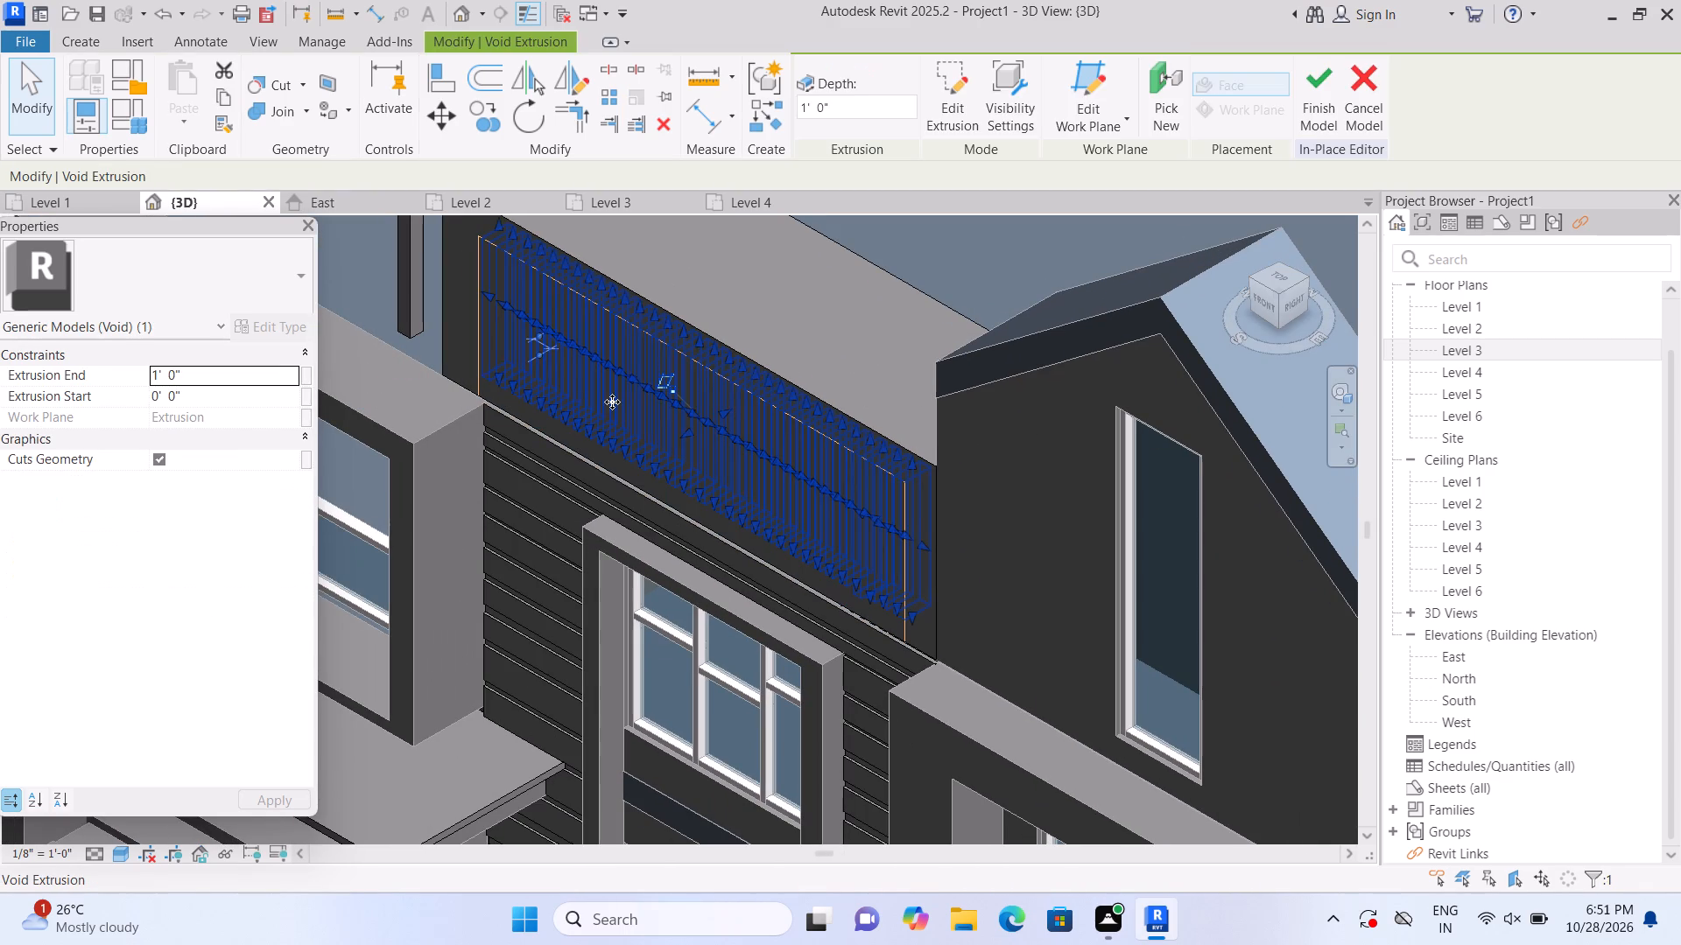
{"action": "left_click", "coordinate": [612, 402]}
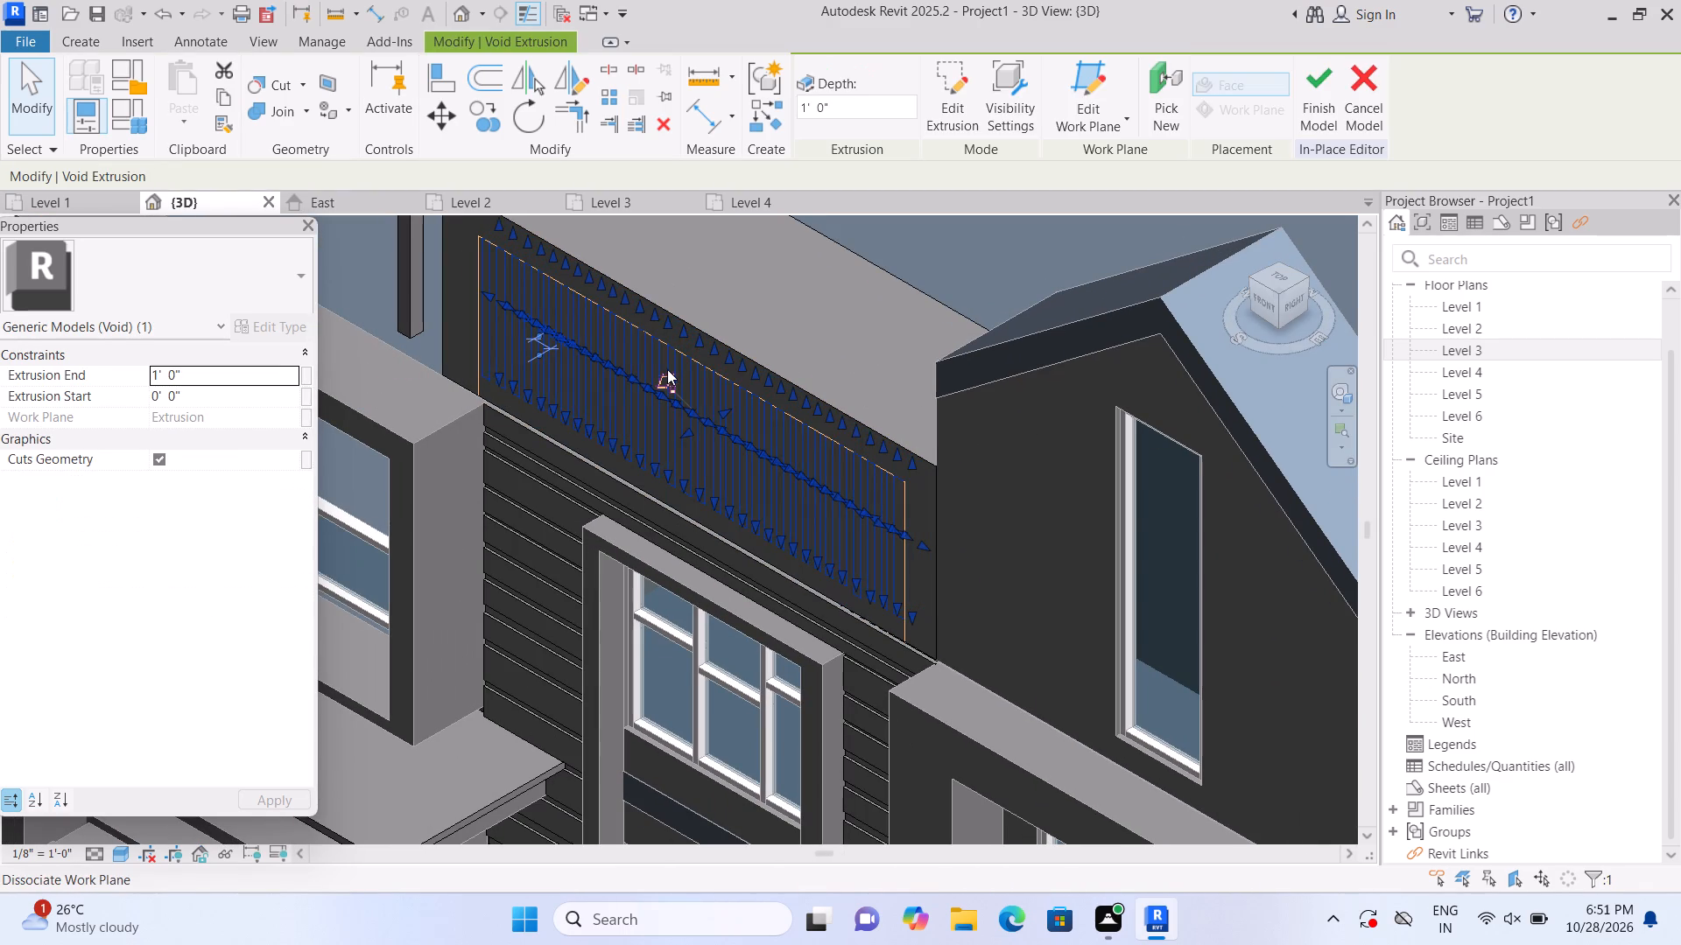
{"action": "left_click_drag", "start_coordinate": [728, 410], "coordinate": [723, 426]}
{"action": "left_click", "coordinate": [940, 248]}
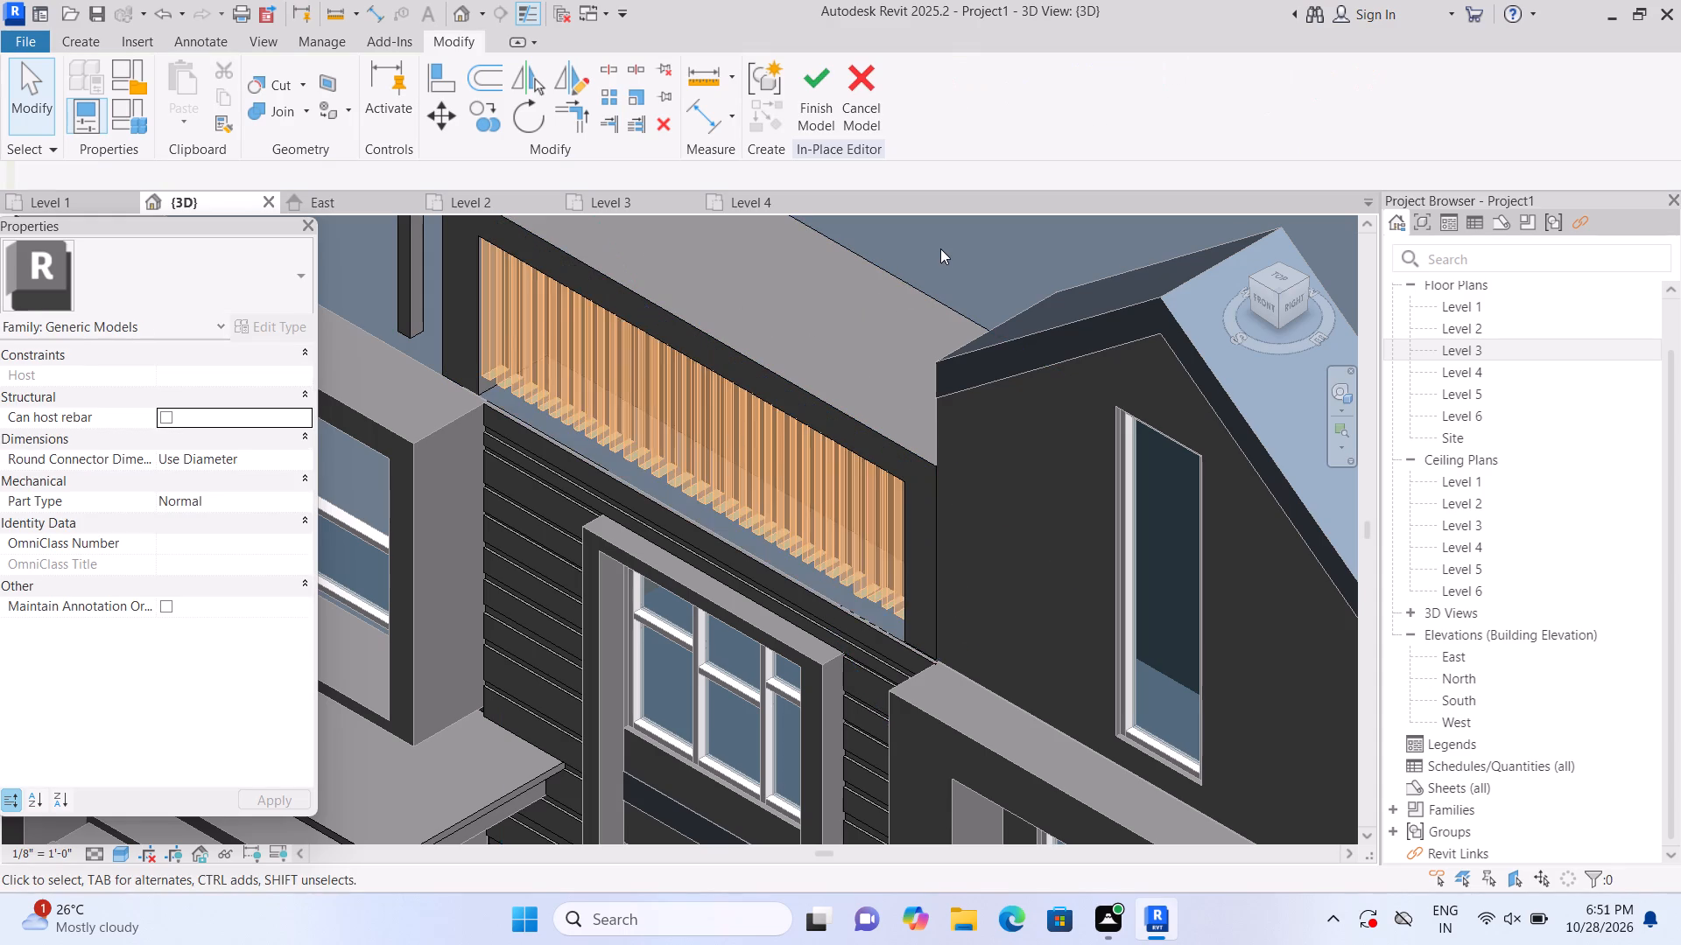
Delete the void extrusion that forms the row of narrow strips in the parapet panel.
{"action": "left_click", "coordinate": [802, 522]}
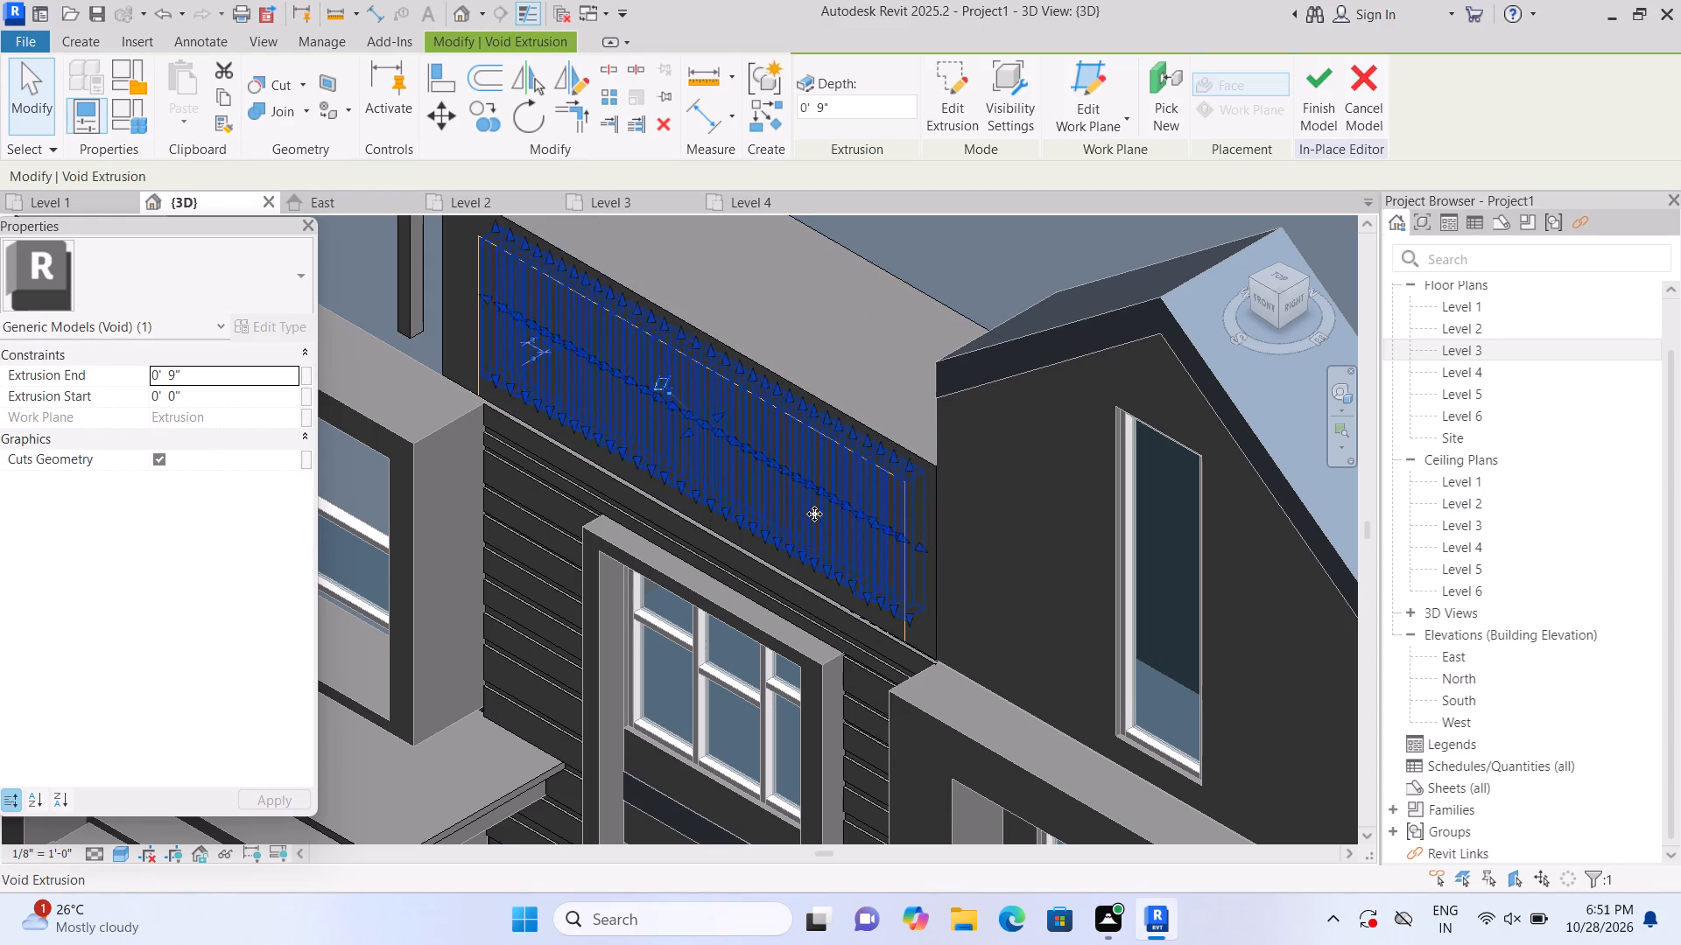
{"action": "key", "text": "Delete"}
Start a new void extrusion and set its work plane to the recessed face of the parapet panel in the front view.
{"action": "scroll", "coordinate": [819, 540], "scroll_direction": "down", "scroll_amount": 6}
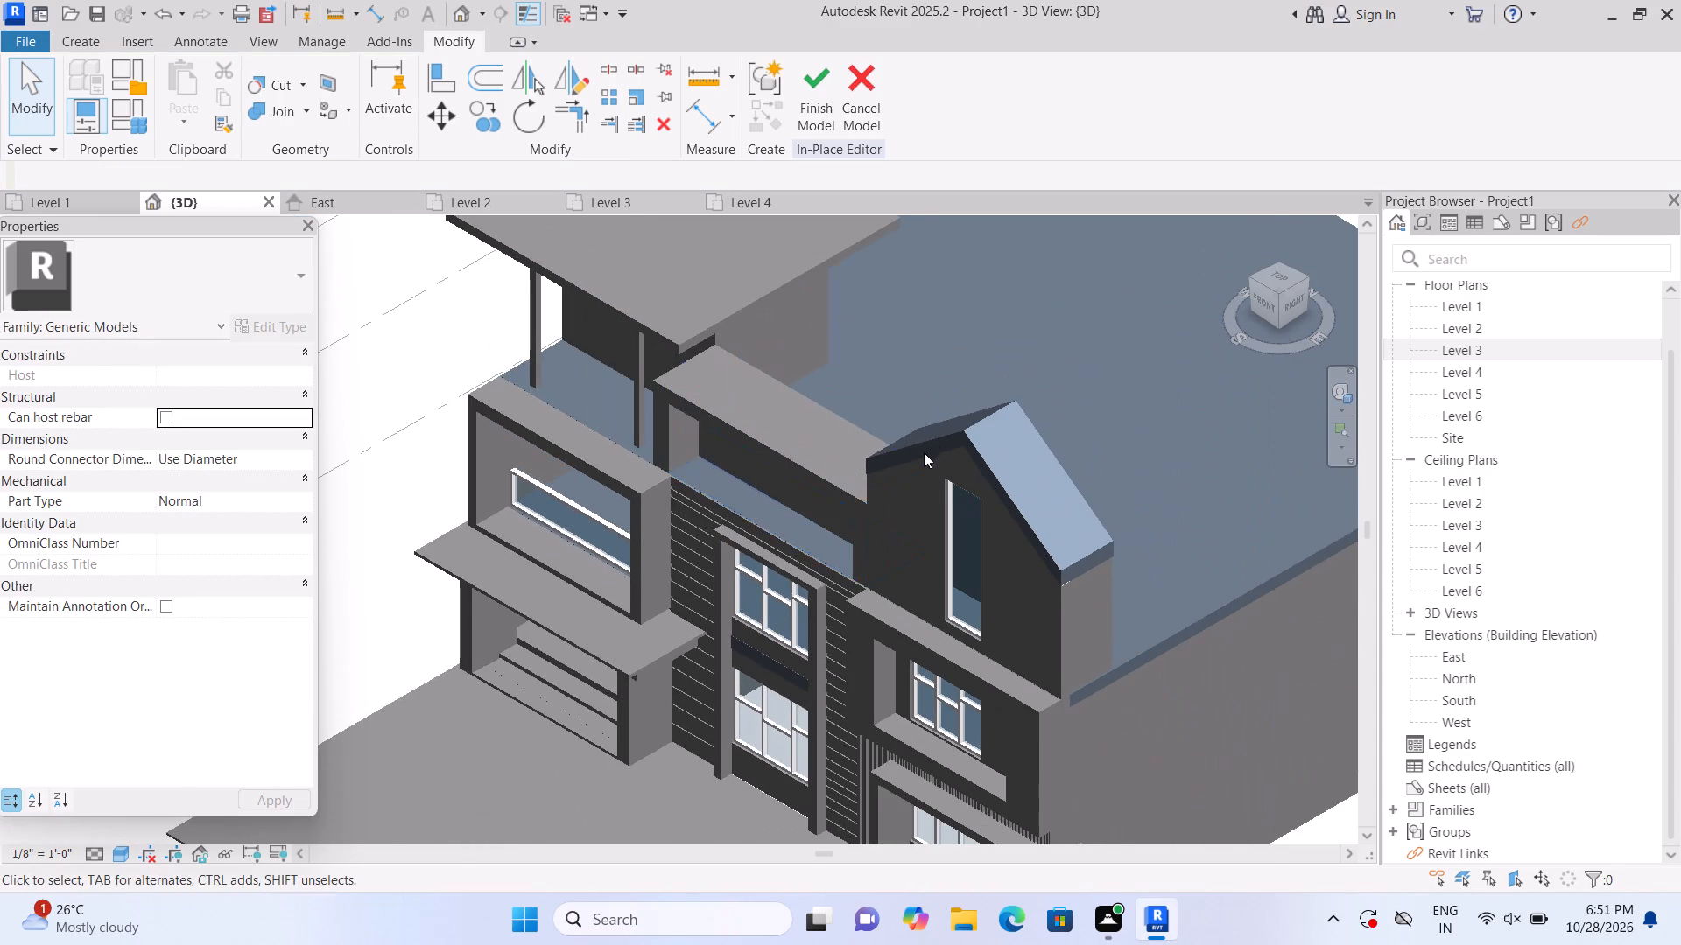
{"action": "scroll", "coordinate": [821, 560], "scroll_direction": "up", "scroll_amount": 2}
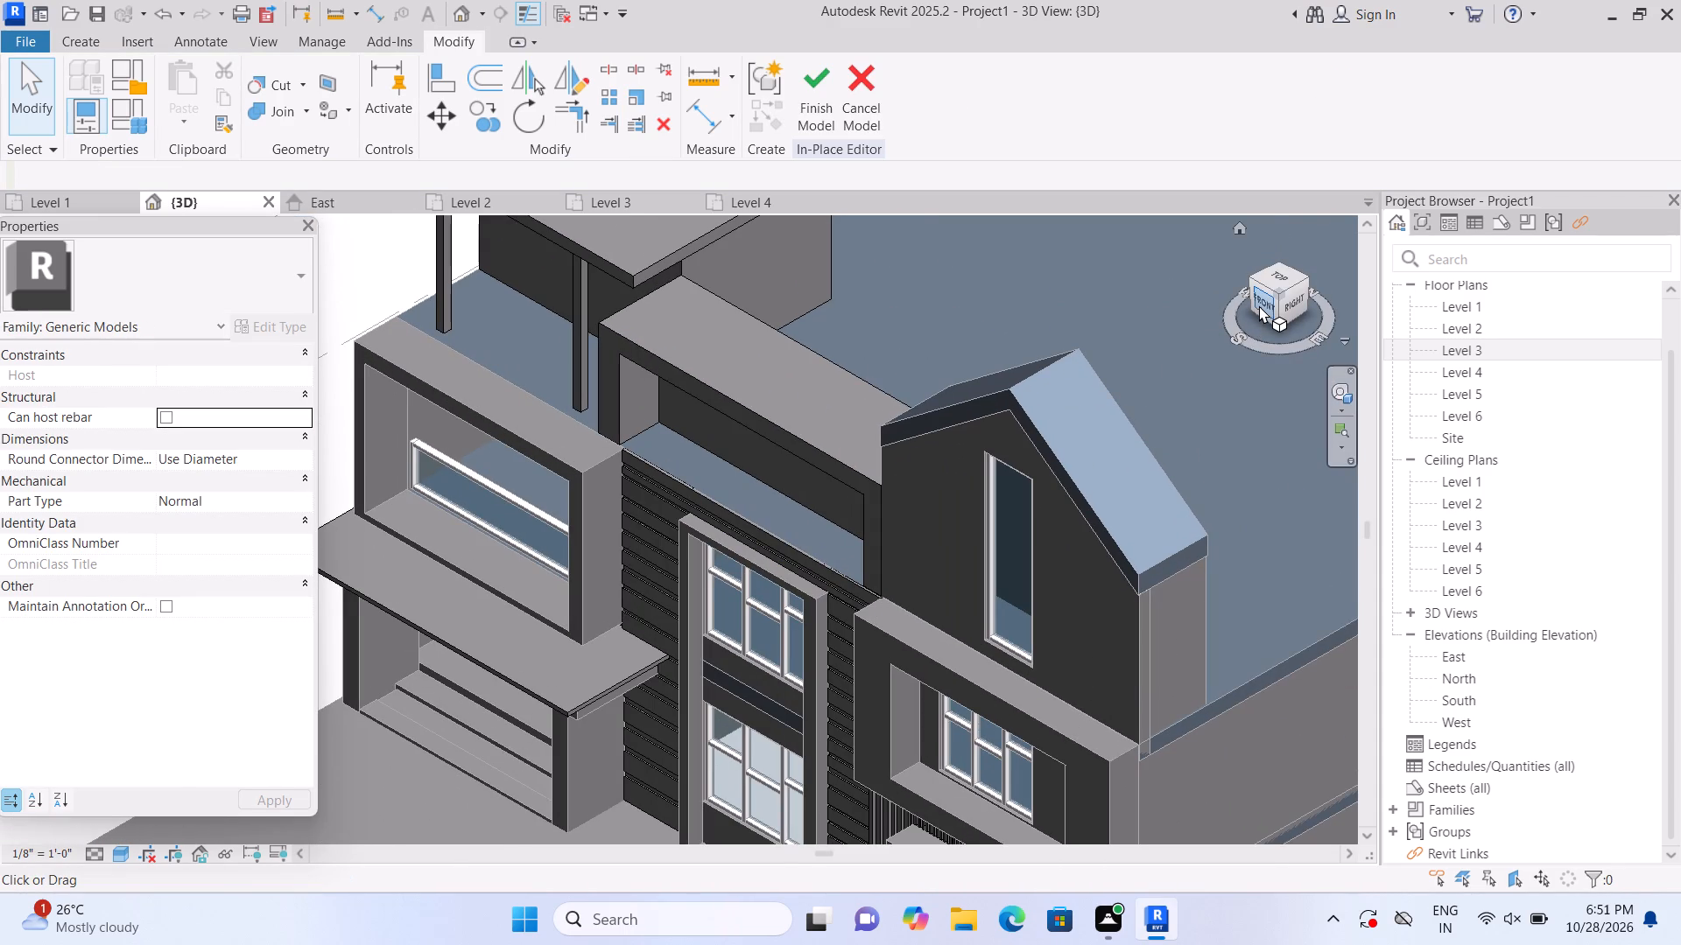
{"action": "left_click", "coordinate": [1262, 304]}
{"action": "scroll", "coordinate": [580, 591], "scroll_direction": "up", "scroll_amount": 3}
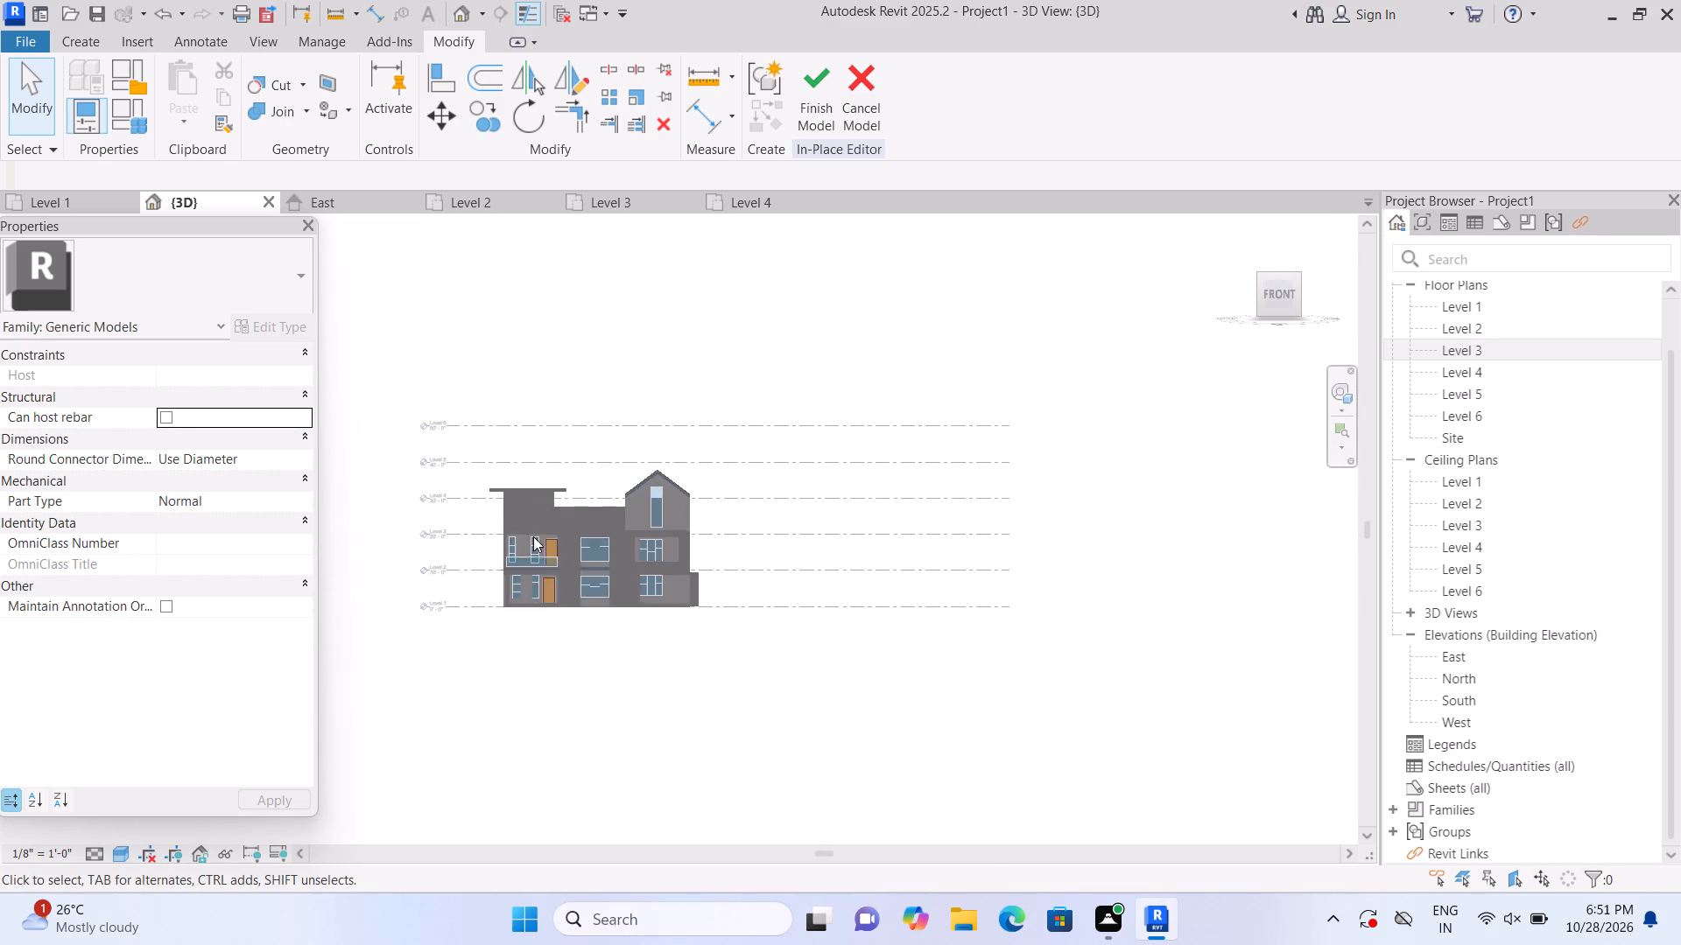
{"action": "scroll", "coordinate": [533, 536], "scroll_direction": "up", "scroll_amount": 12}
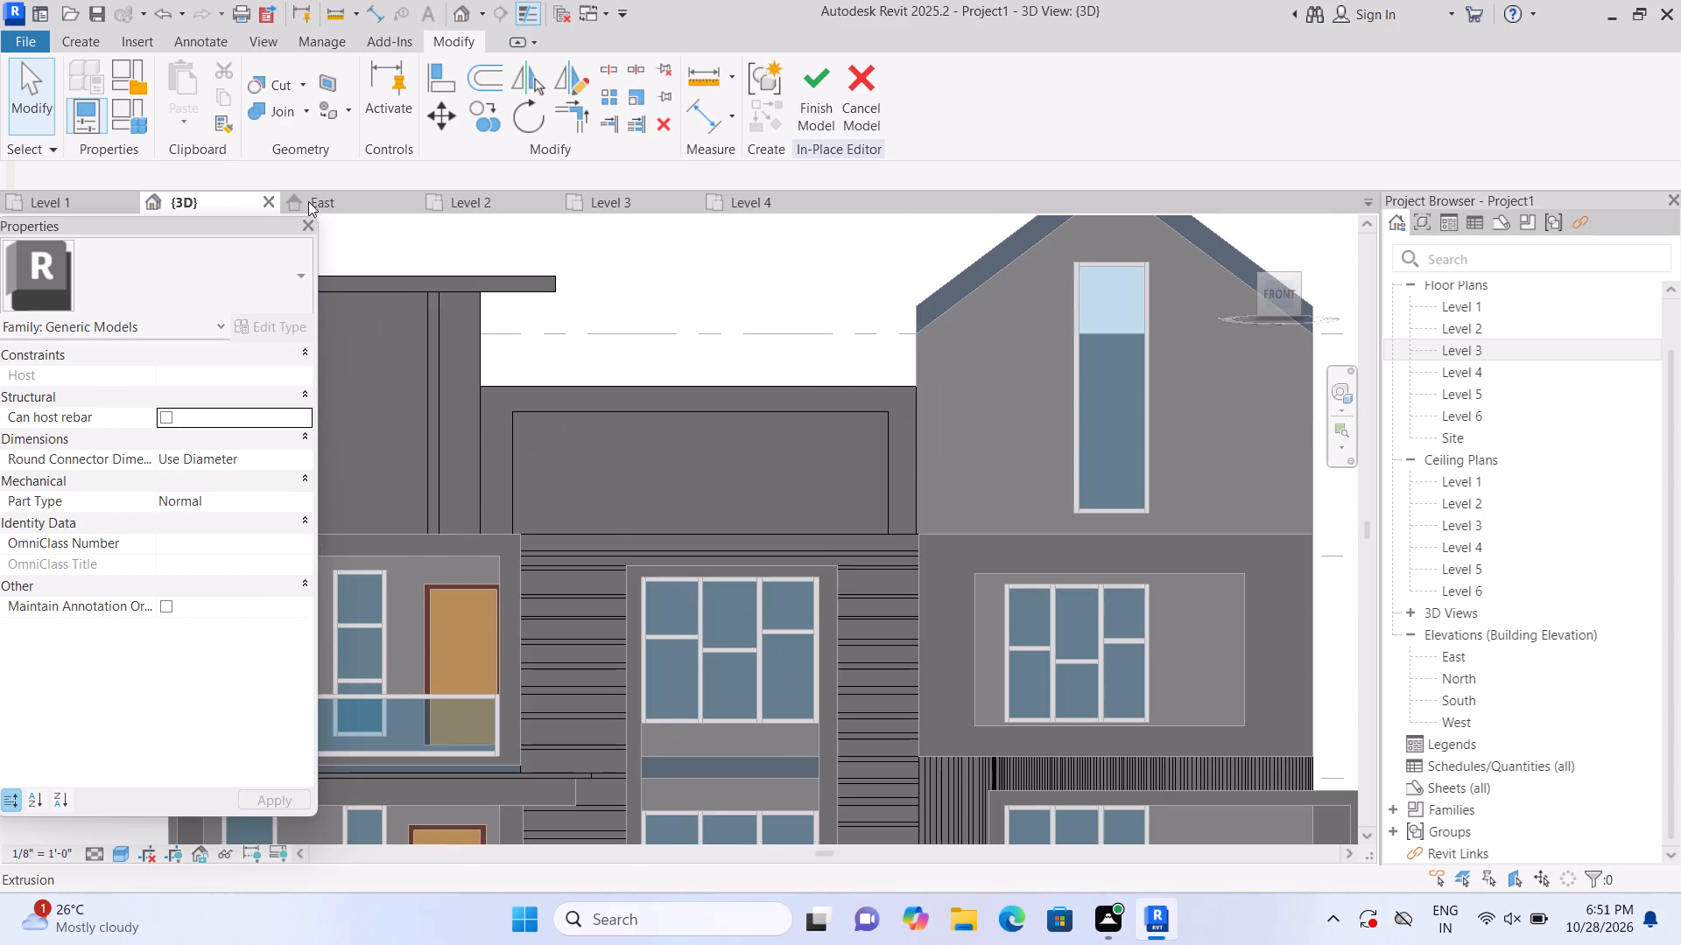
{"action": "left_click", "coordinate": [75, 35]}
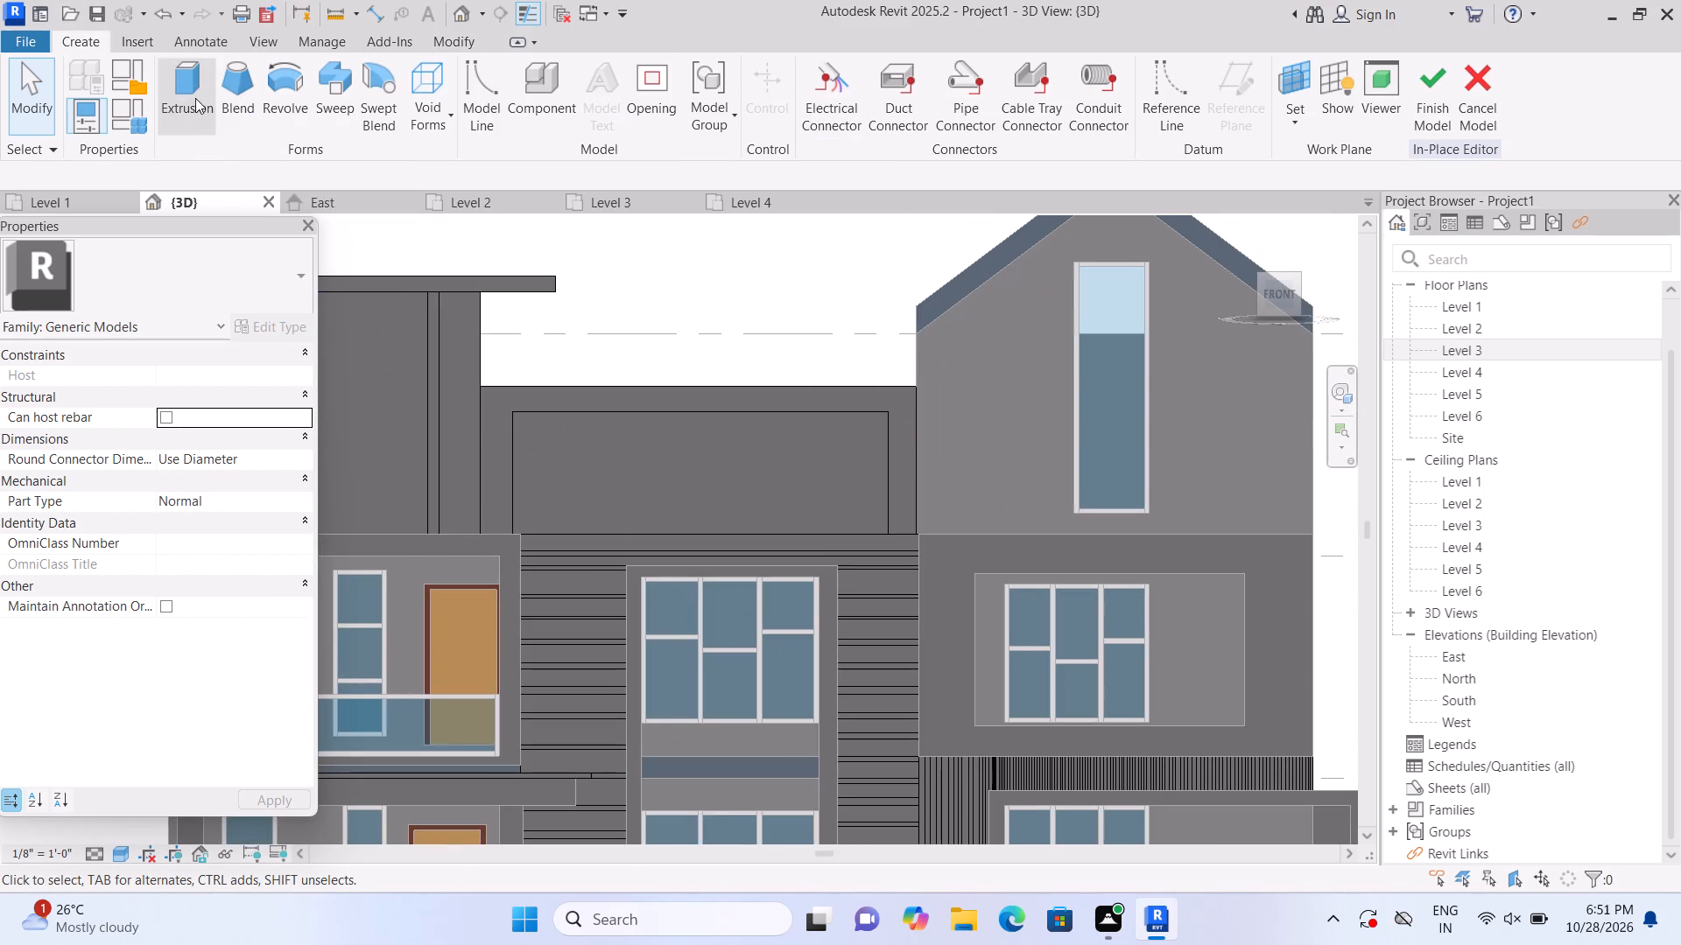
{"action": "left_click", "coordinate": [450, 112]}
{"action": "left_click", "coordinate": [461, 158]}
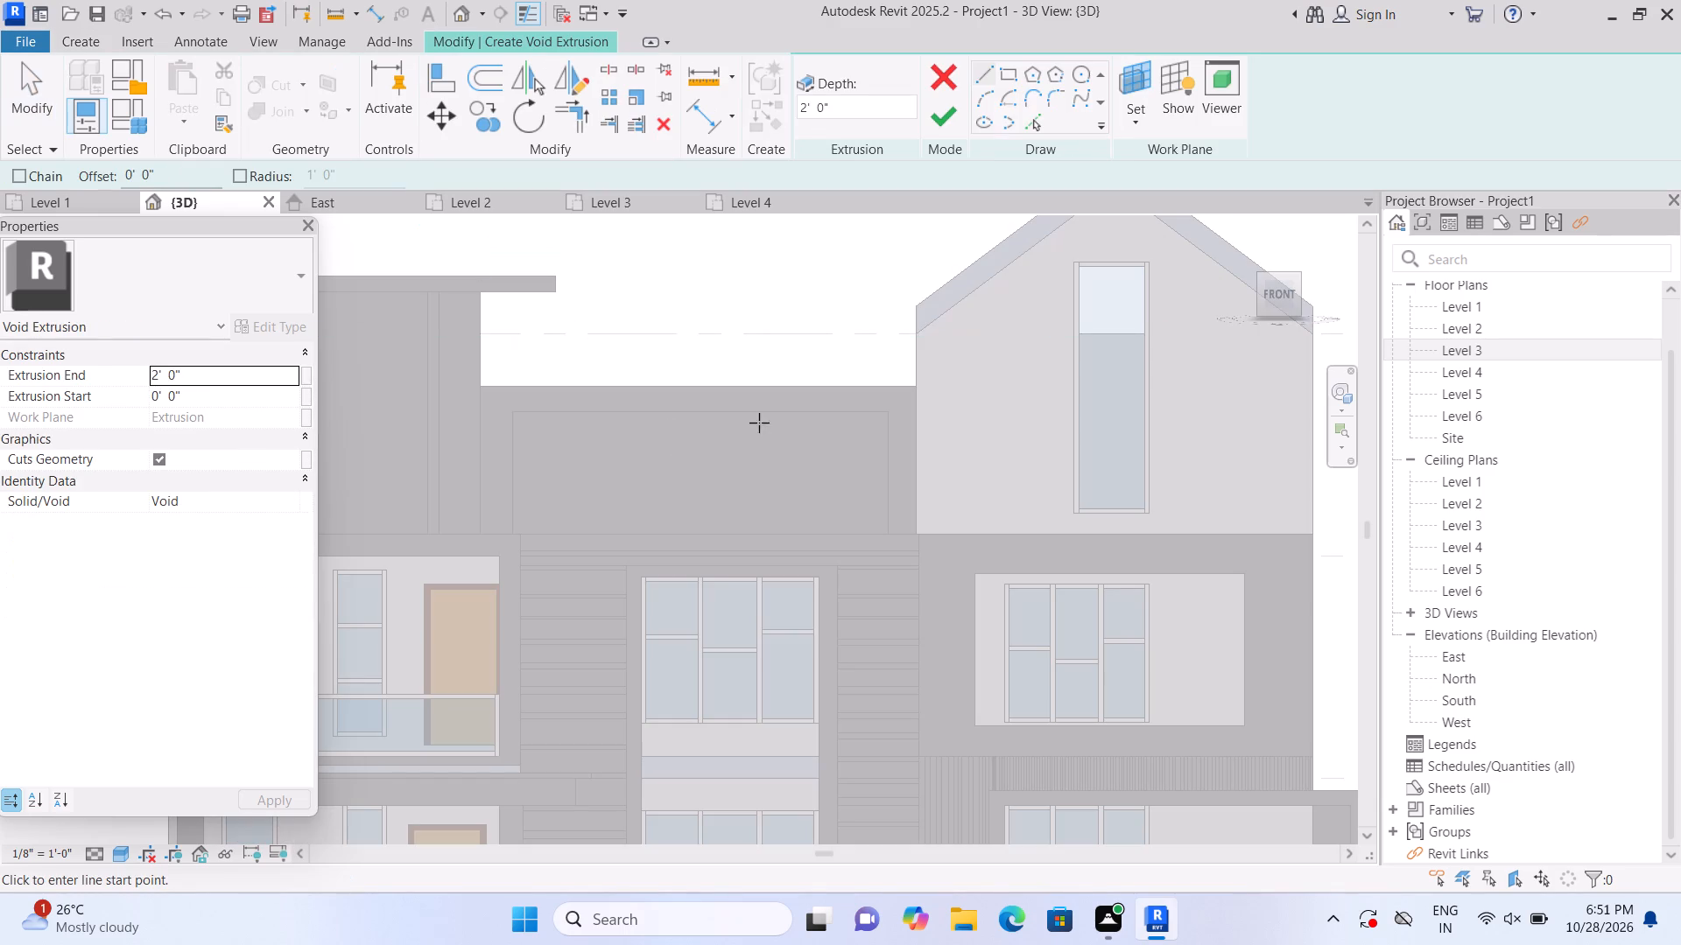
{"action": "left_click", "coordinate": [1138, 120]}
{"action": "left_click", "coordinate": [1162, 198]}
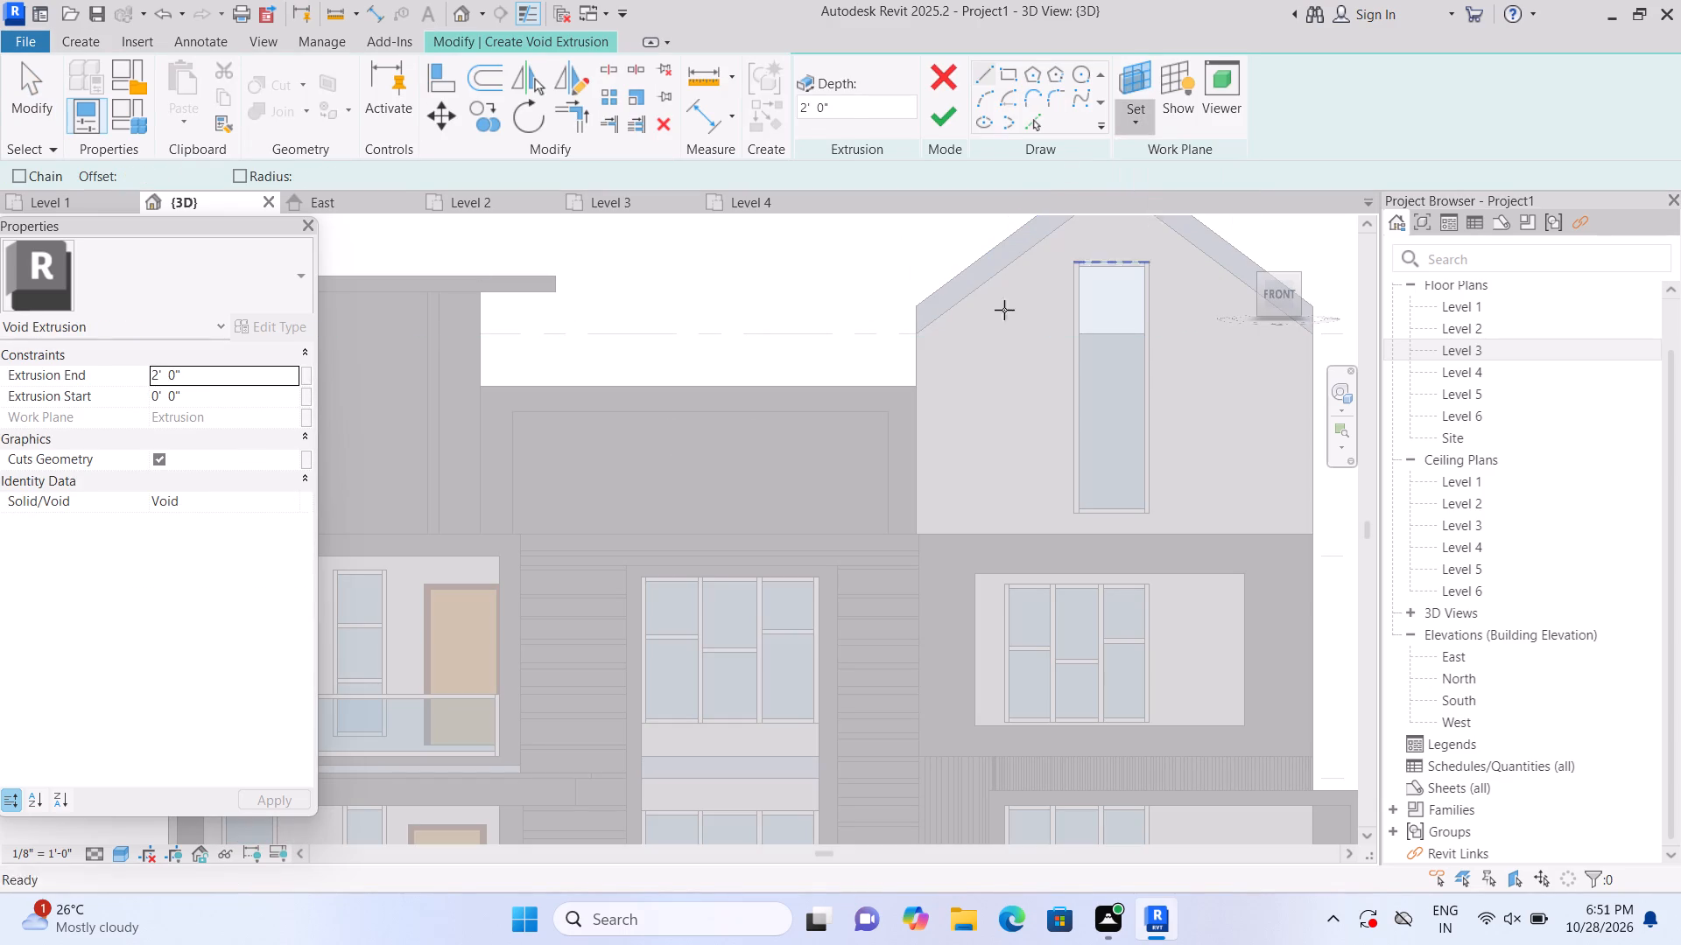
{"action": "left_click", "coordinate": [790, 447]}
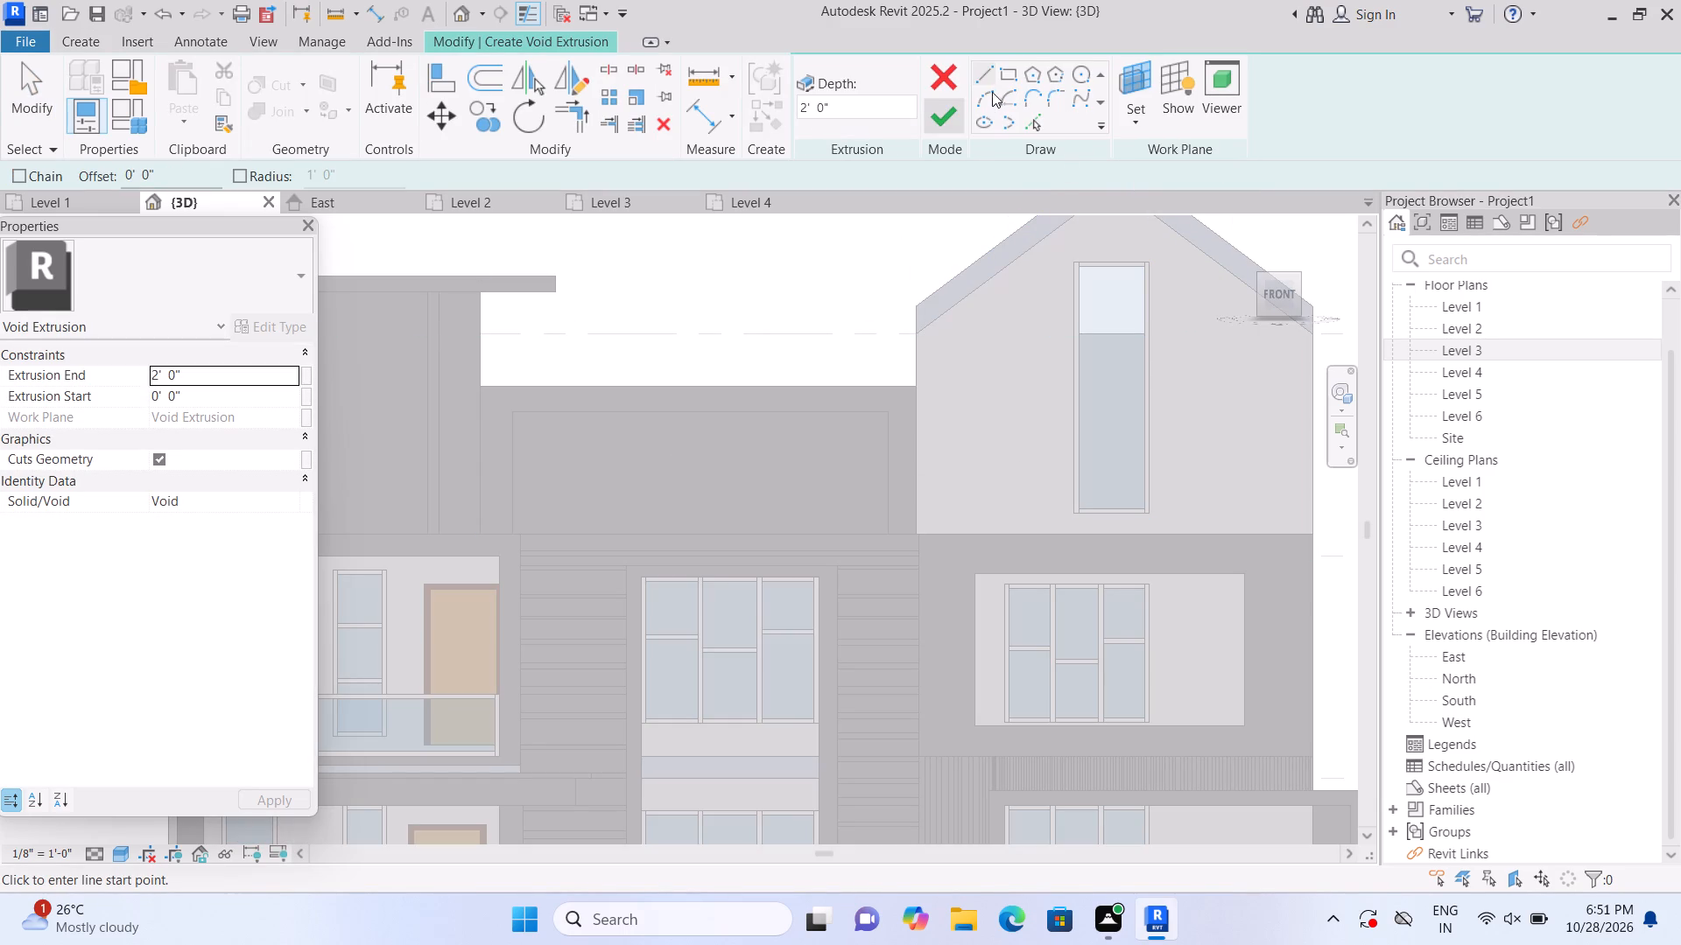
Sketch three vertical rectangles about 4" to 5" wide and 5'-6" tall from the recess's left edge, spanning its top and bottom edges.
{"action": "left_click", "coordinate": [1011, 72]}
{"action": "scroll", "coordinate": [505, 480], "scroll_direction": "up", "scroll_amount": 1}
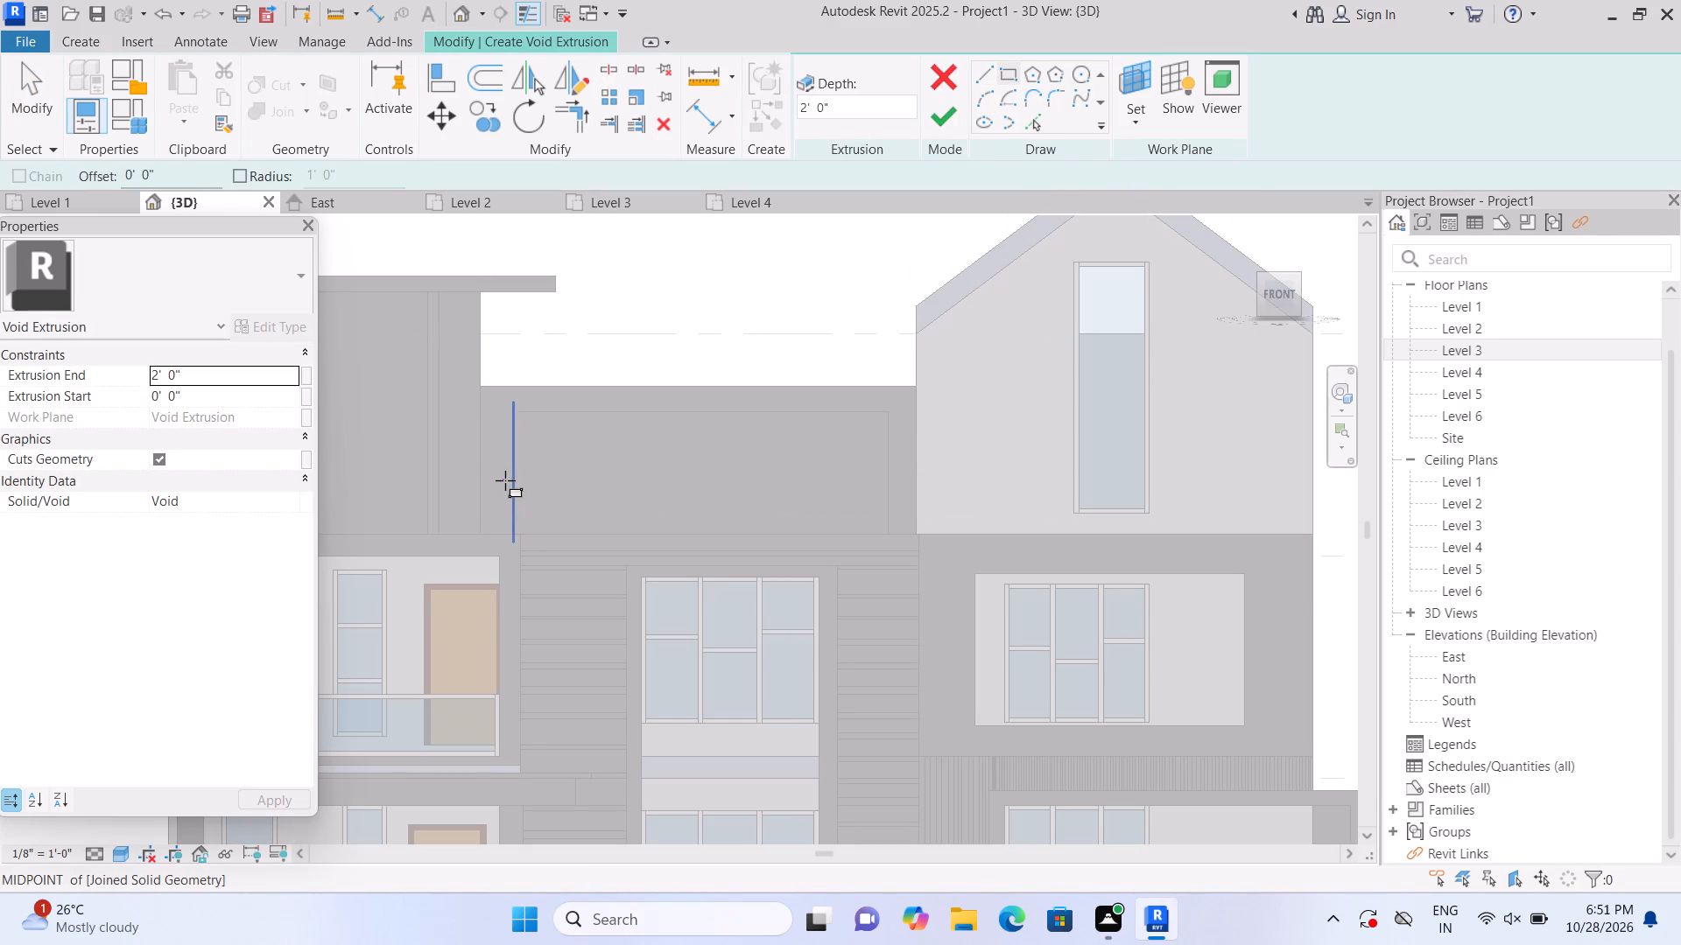
{"action": "scroll", "coordinate": [505, 480], "scroll_direction": "up", "scroll_amount": 1}
{"action": "left_click", "coordinate": [515, 397]}
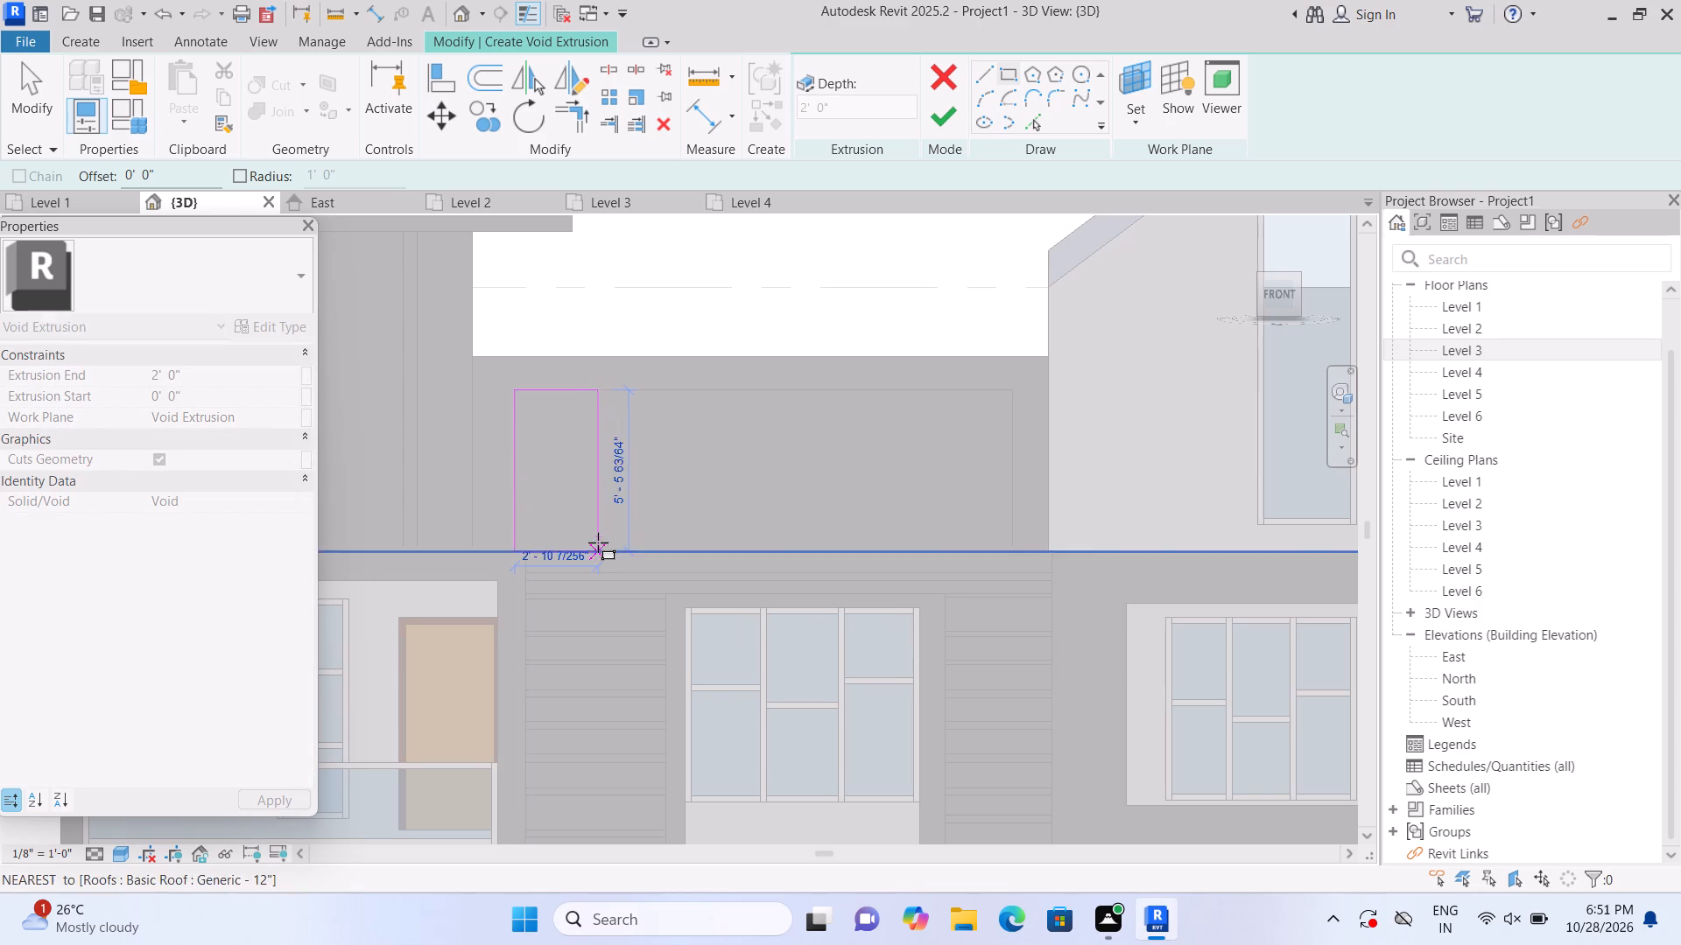
{"action": "left_click", "coordinate": [529, 554]}
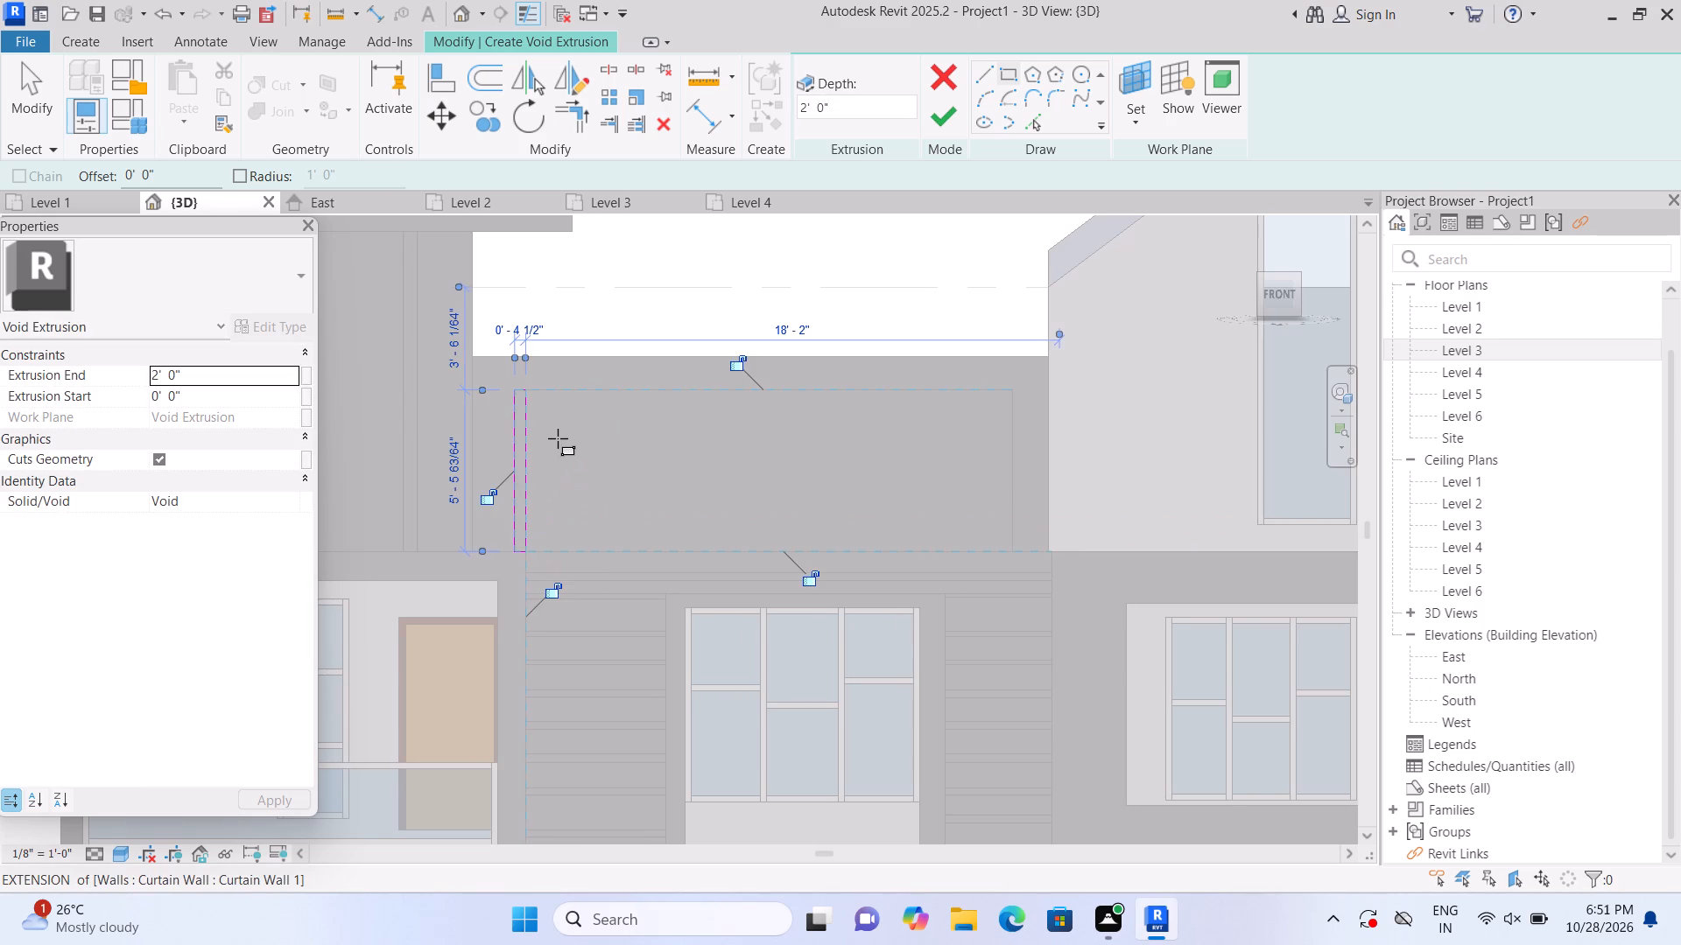
{"action": "key", "text": "Escape"}
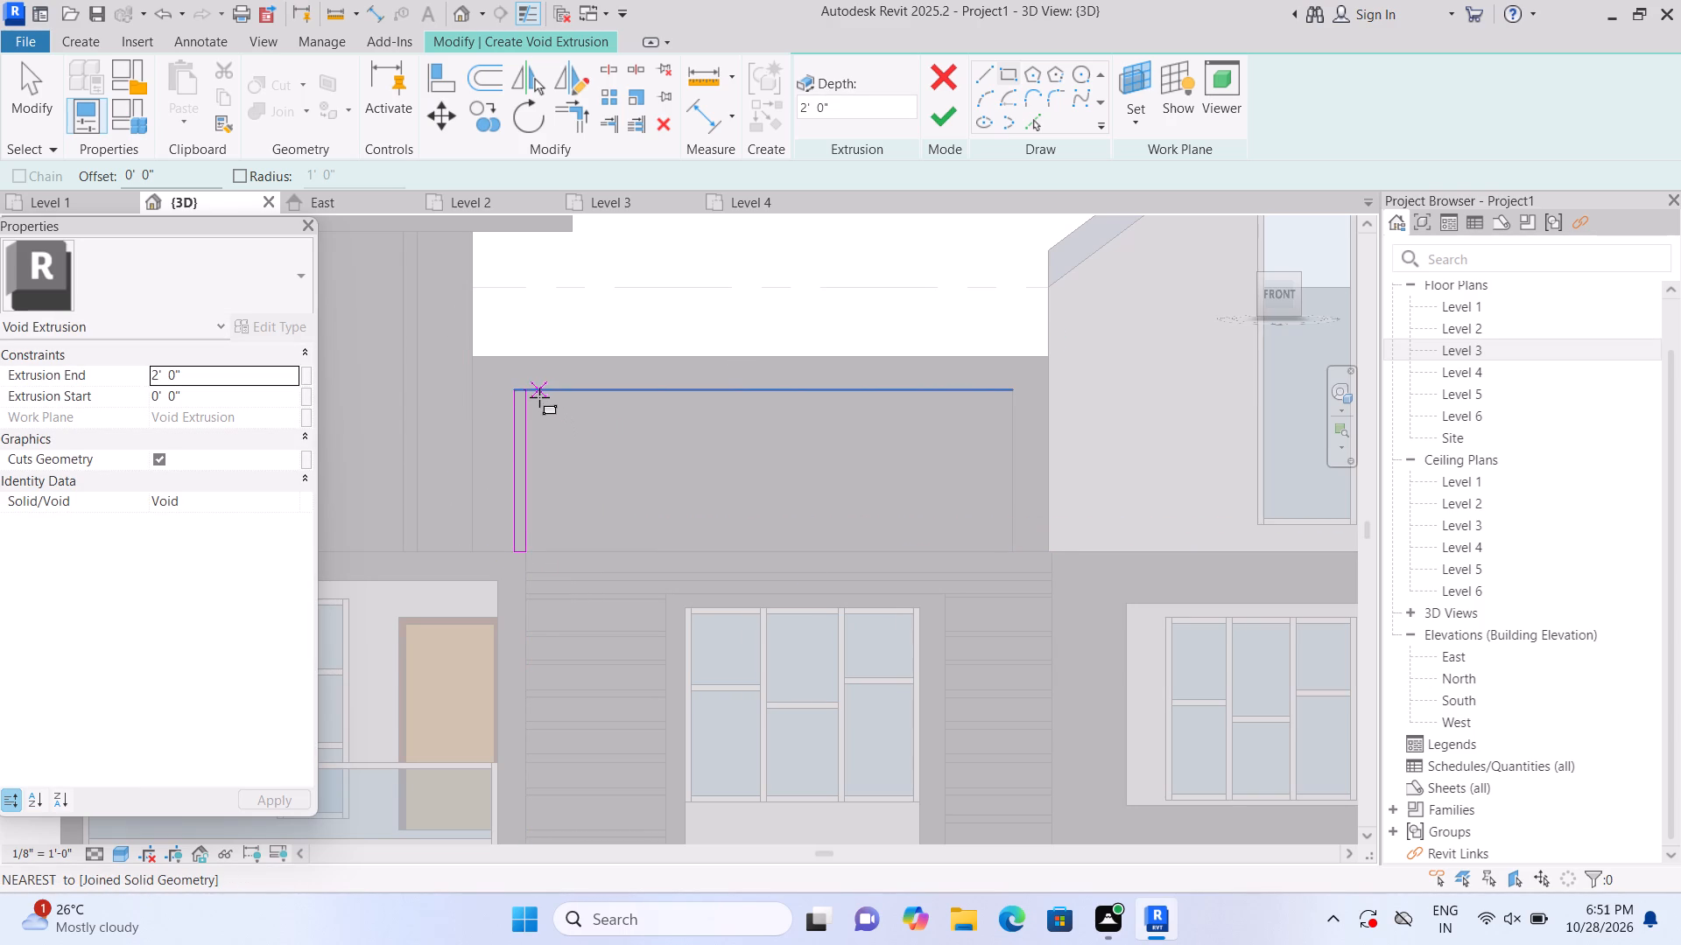
{"action": "left_click", "coordinate": [539, 397]}
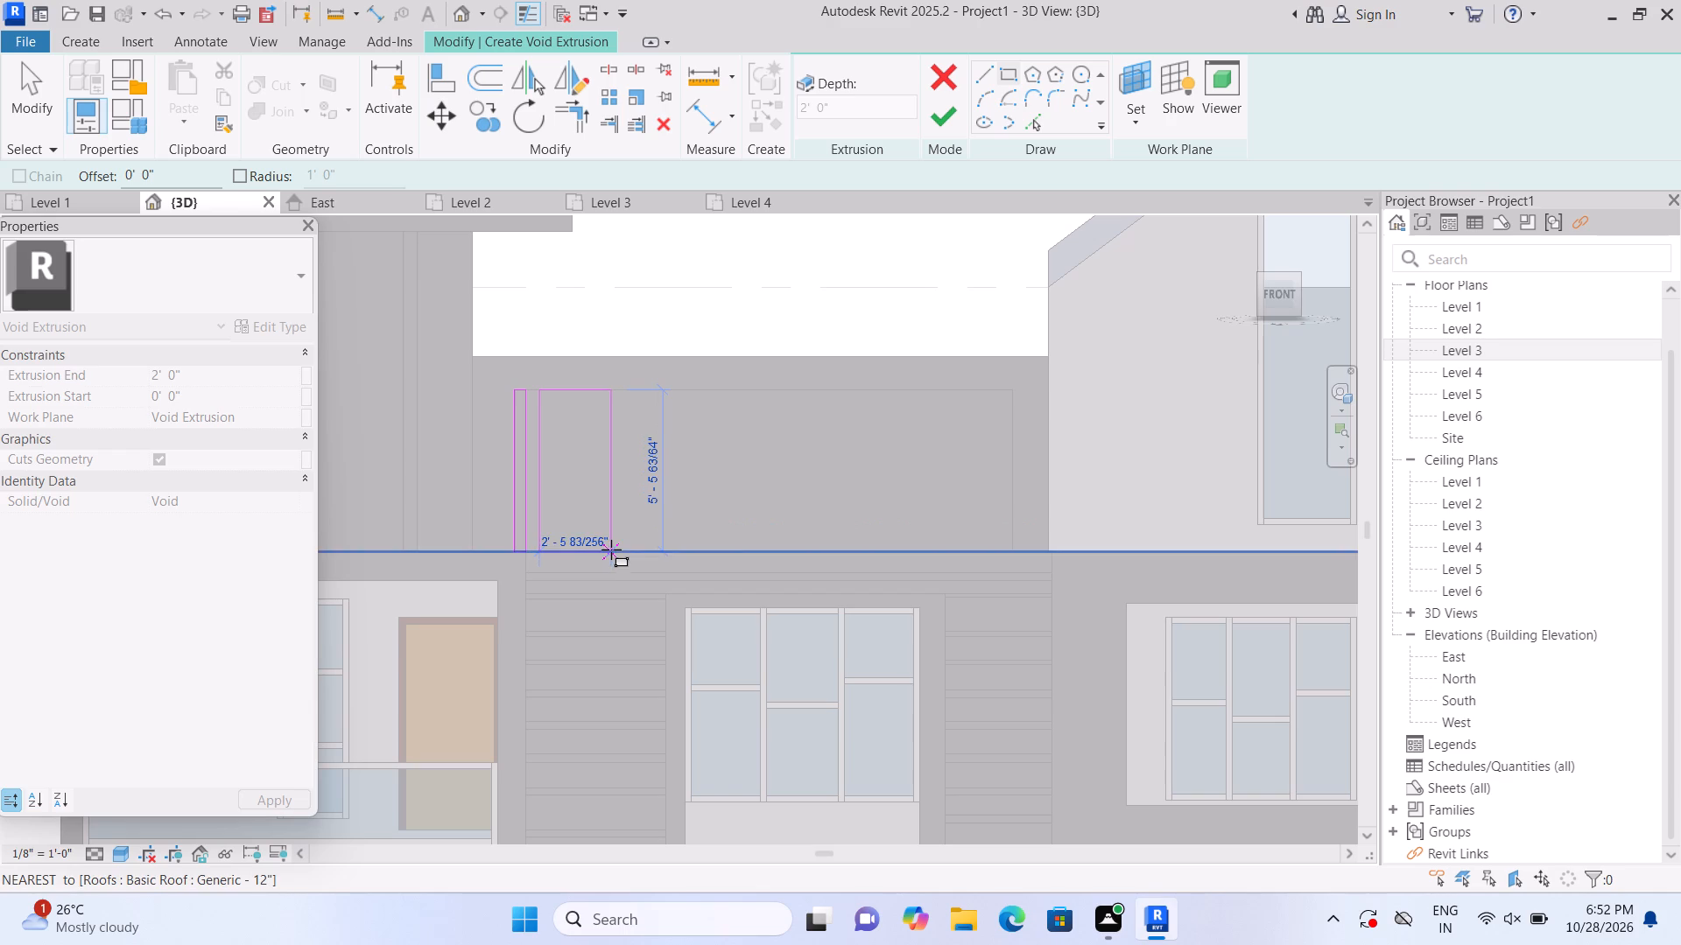
{"action": "left_click", "coordinate": [551, 554]}
{"action": "left_click", "coordinate": [566, 388]}
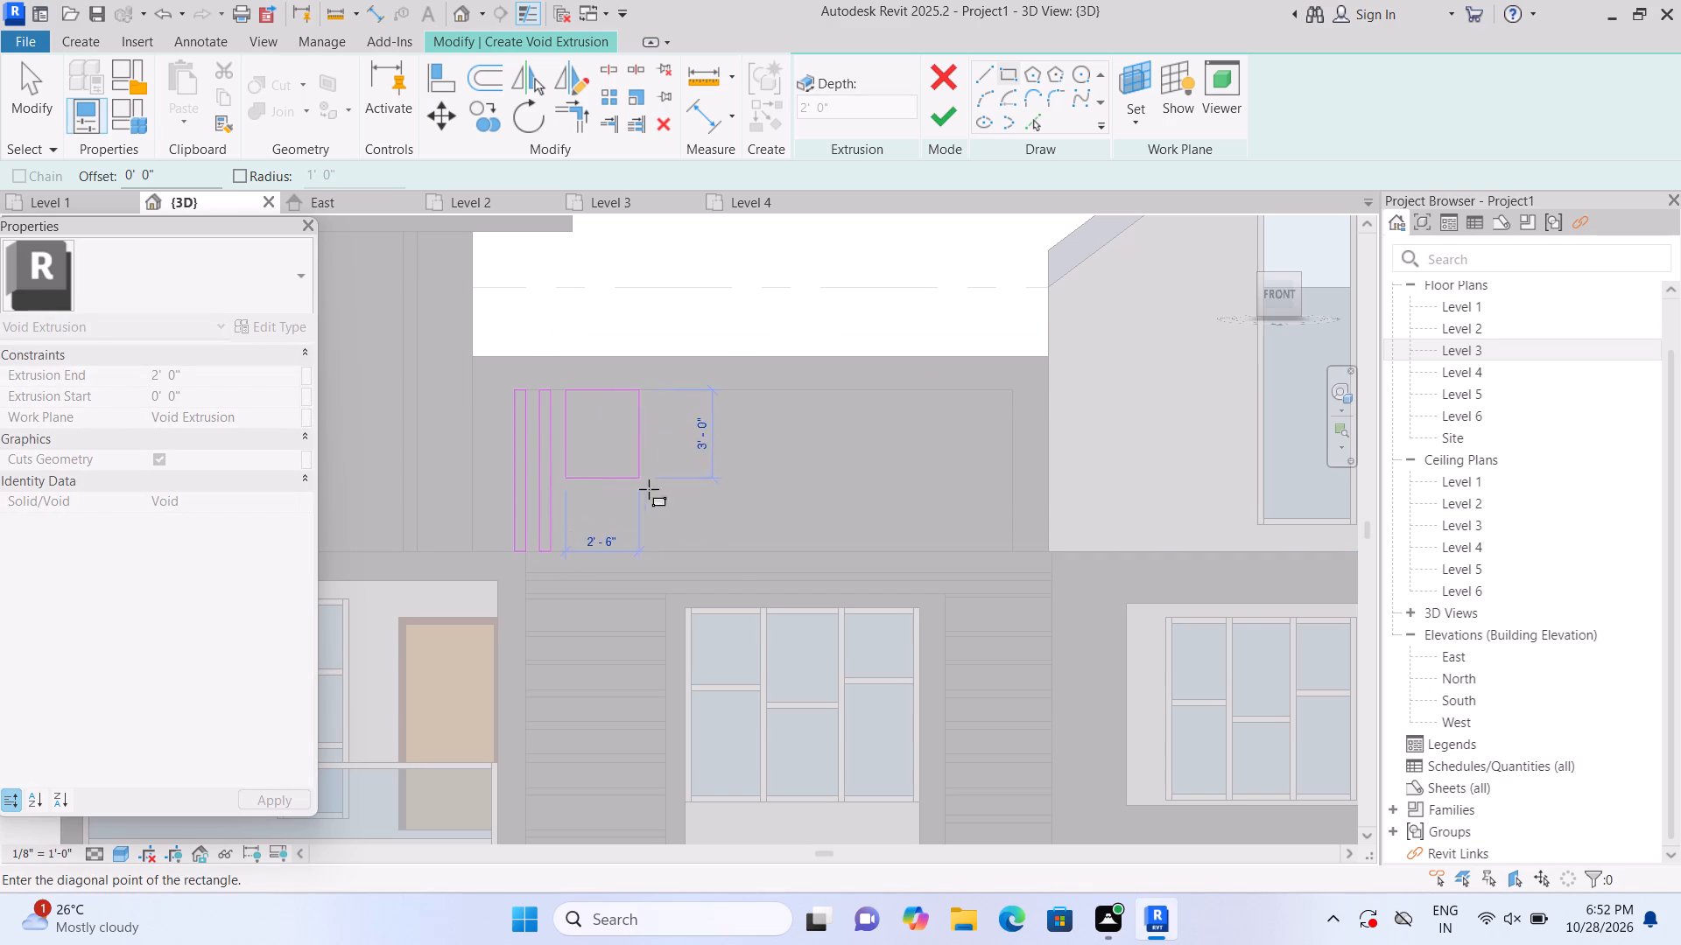
{"action": "left_click", "coordinate": [575, 553]}
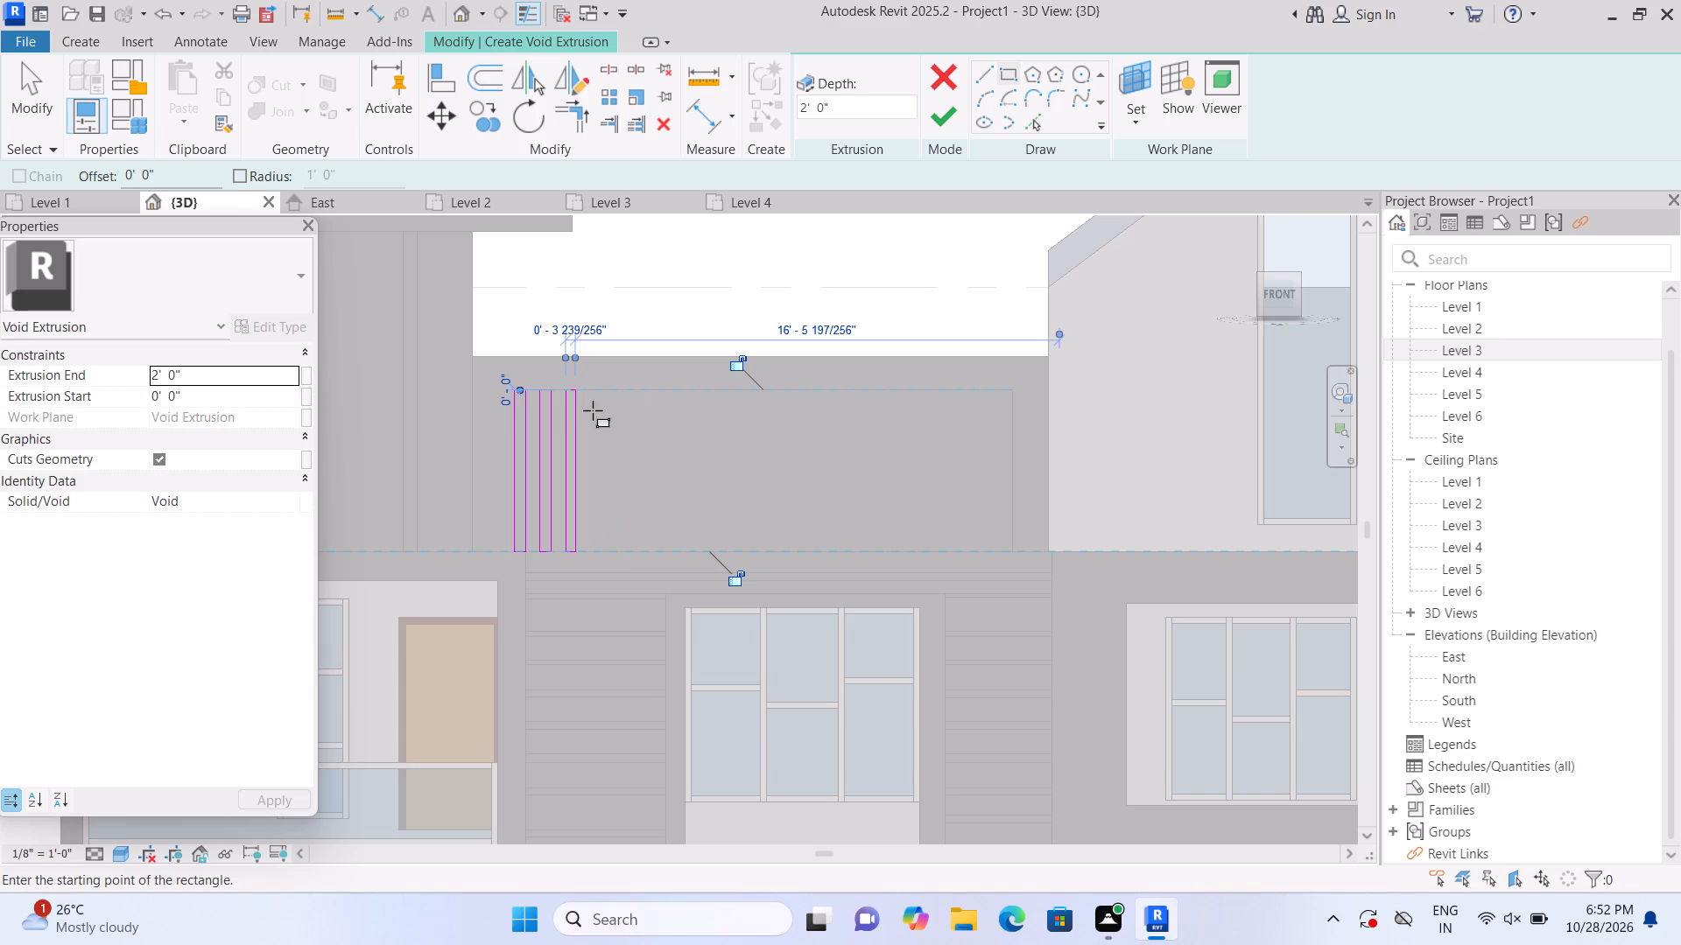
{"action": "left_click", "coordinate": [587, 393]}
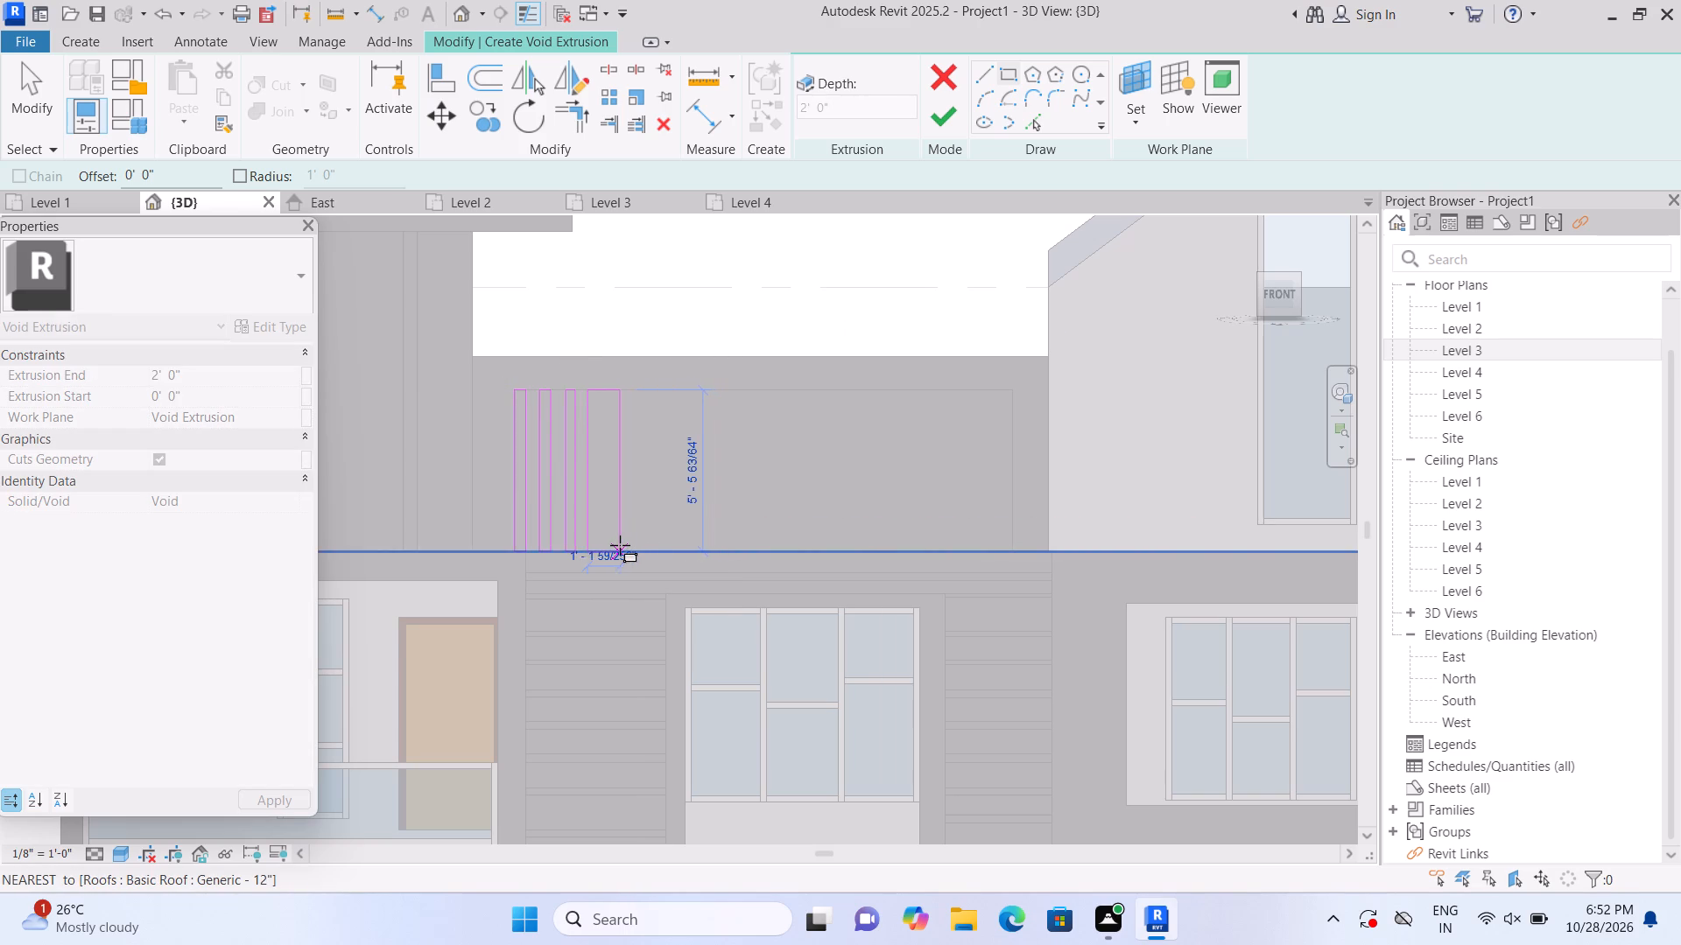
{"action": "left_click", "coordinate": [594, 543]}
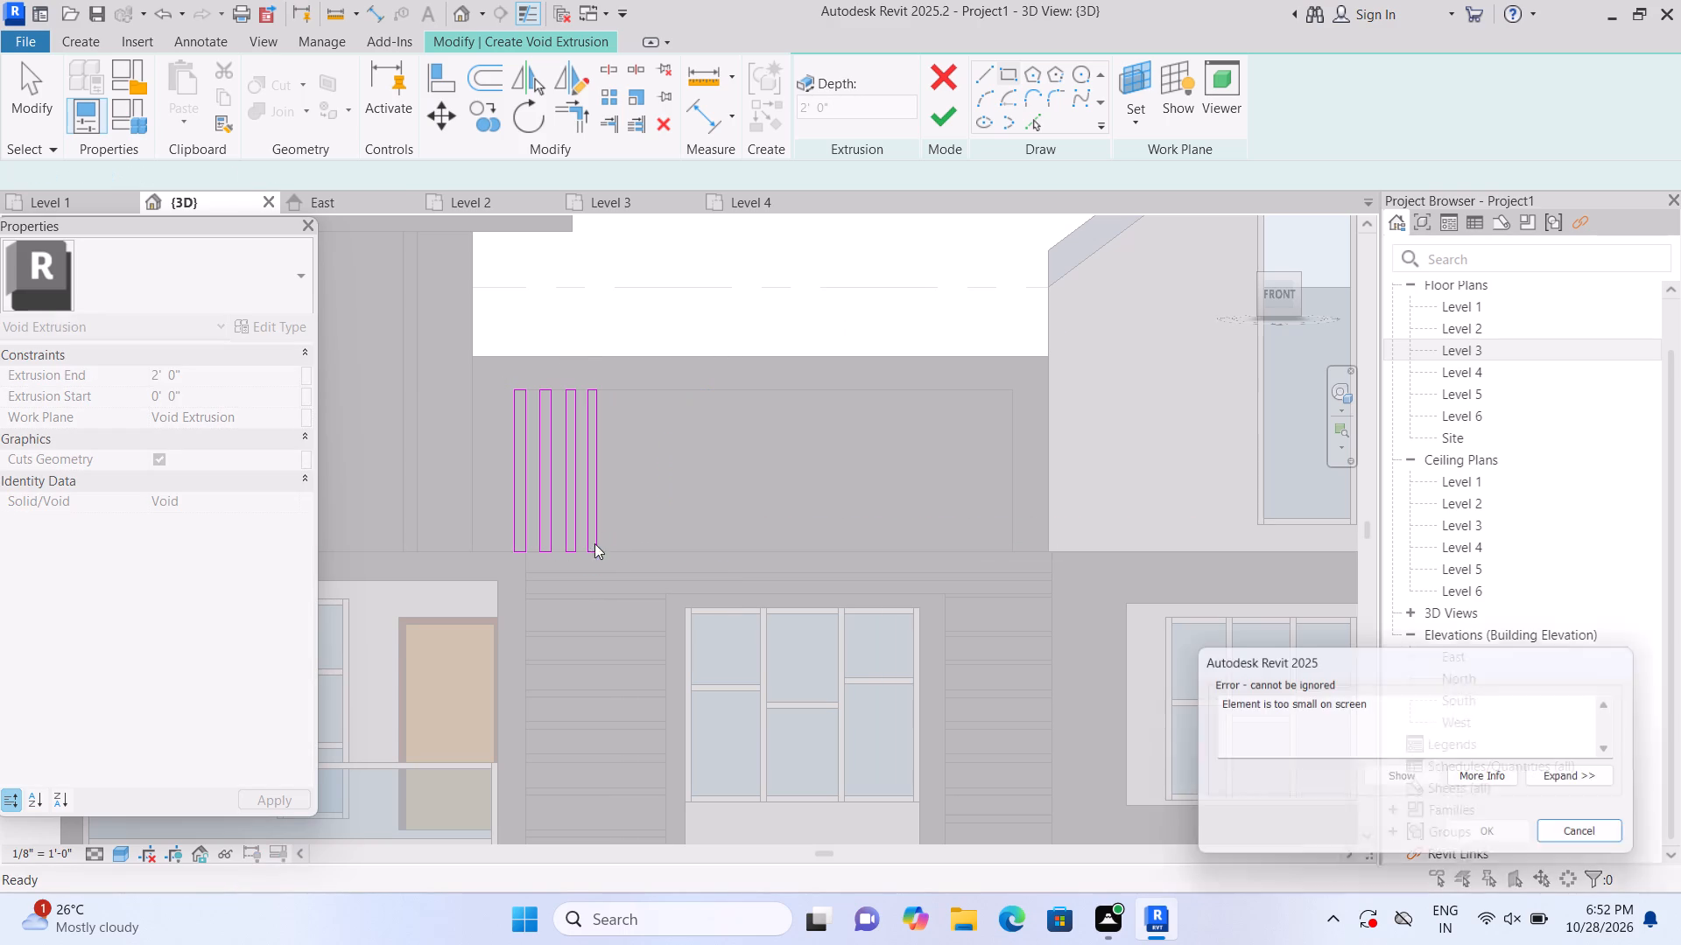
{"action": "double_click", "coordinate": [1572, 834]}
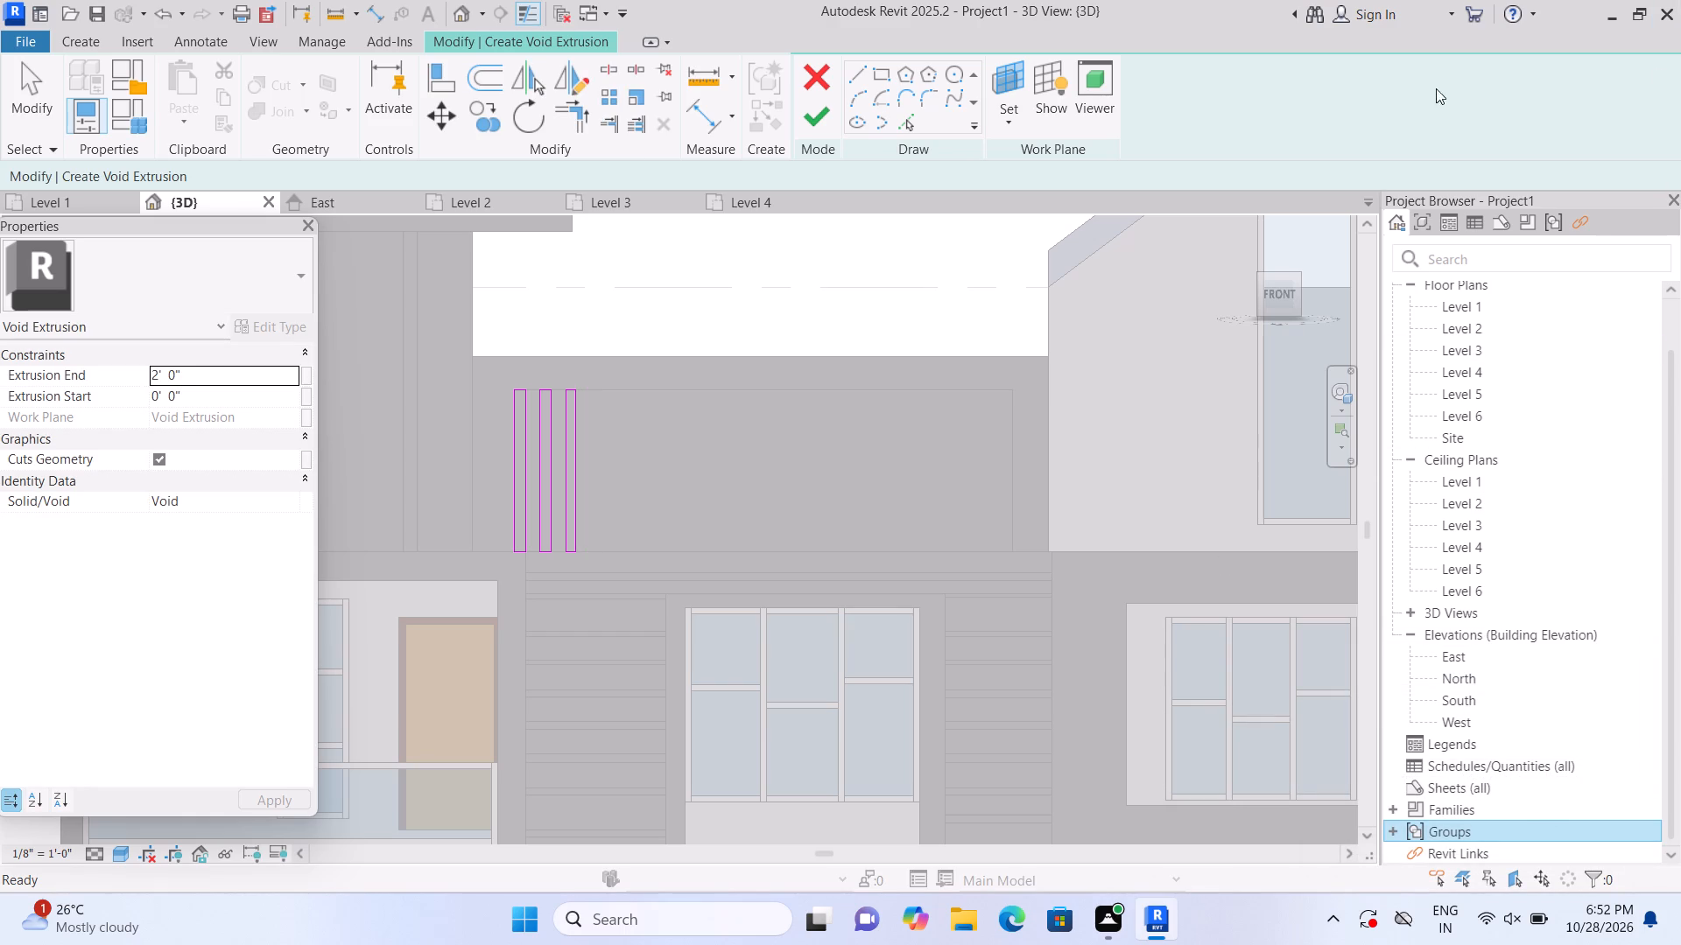
Add the fourth, fifth and sixth full-height strip rectangles, each about 5" to 6" wide, continuing the row rightwards with narrow gaps.
{"action": "left_click", "coordinate": [874, 77]}
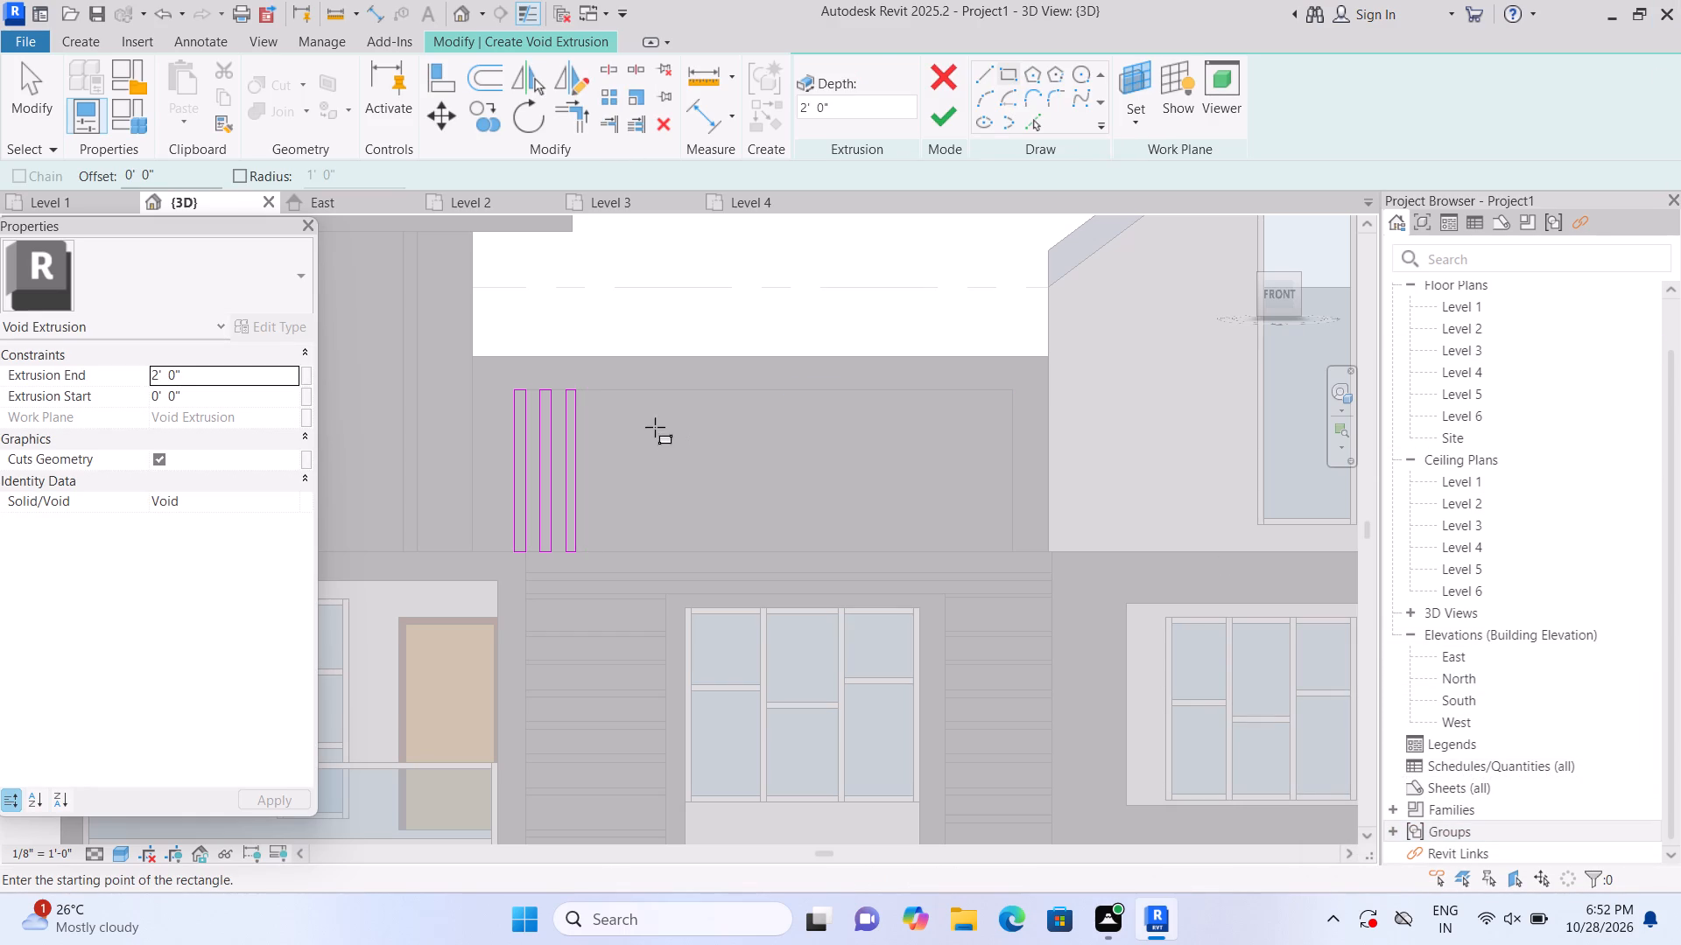
{"action": "left_click", "coordinate": [587, 390]}
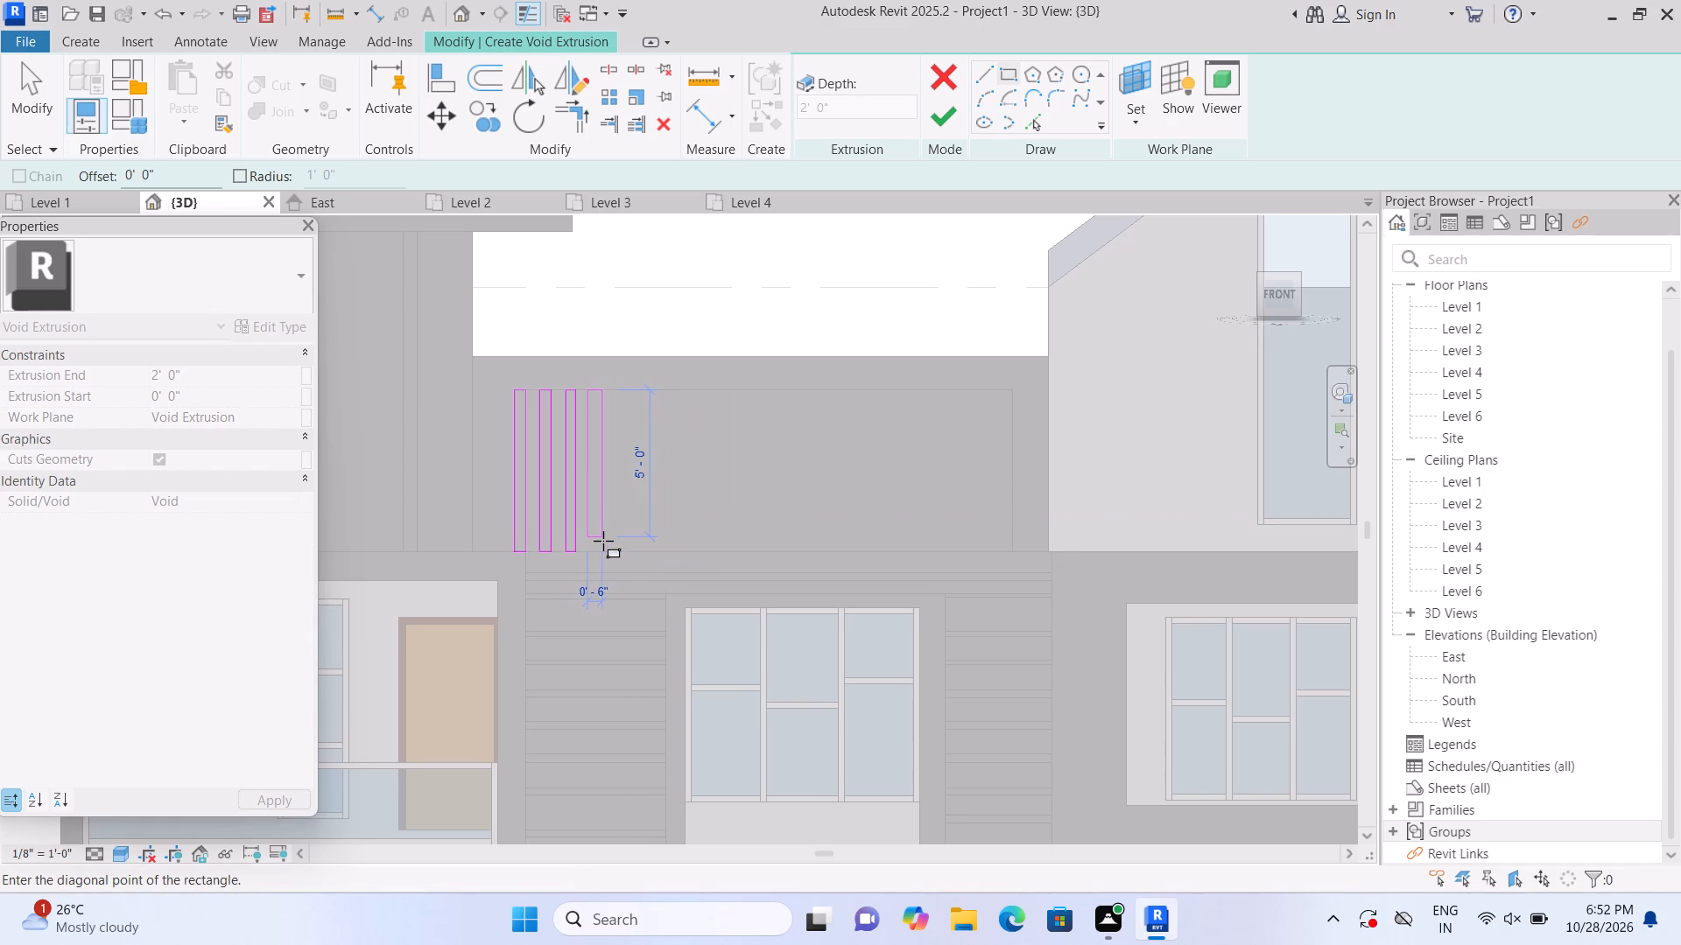
{"action": "left_click", "coordinate": [600, 546]}
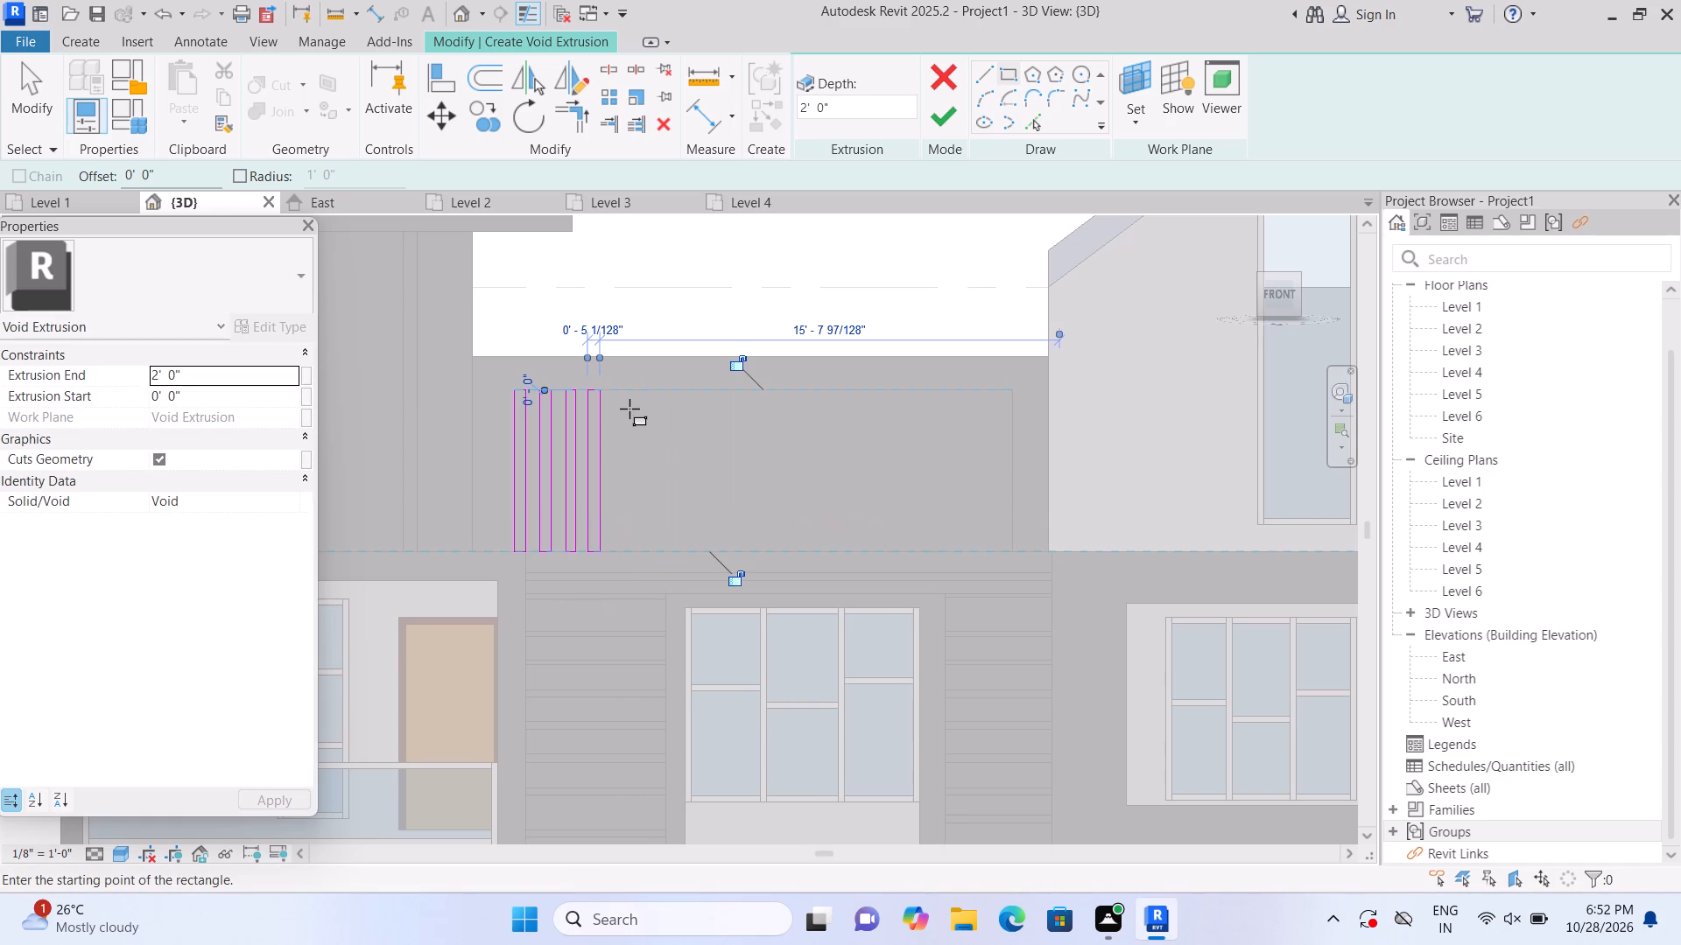
{"action": "key", "text": "Escape"}
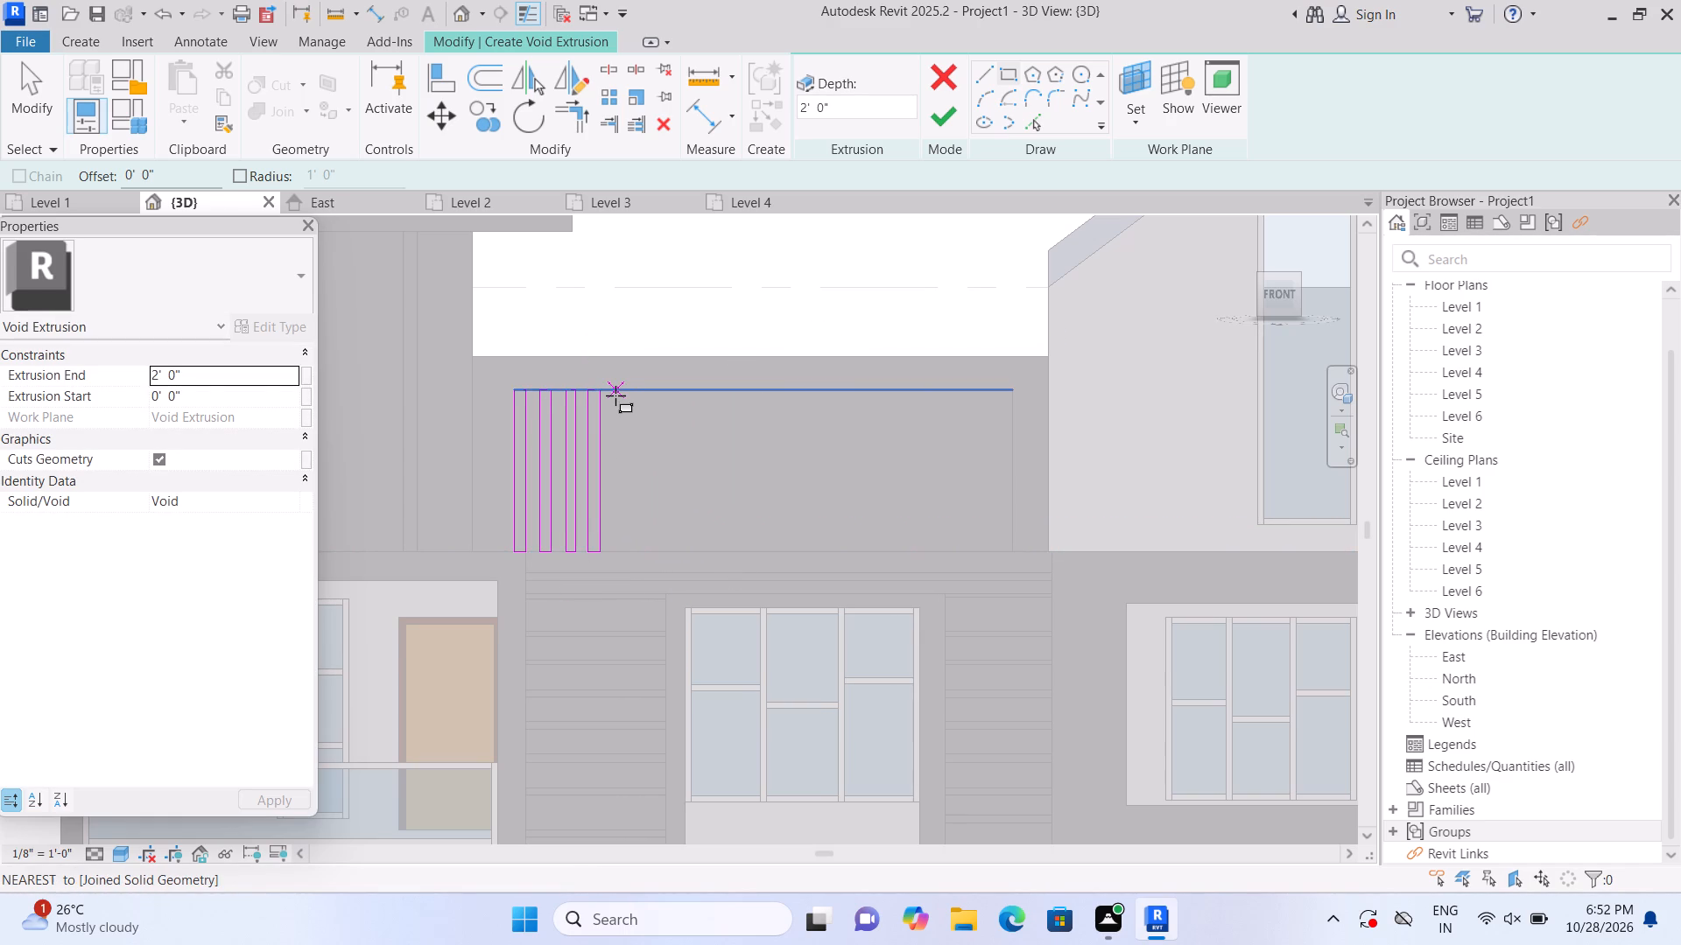
{"action": "left_click", "coordinate": [613, 395]}
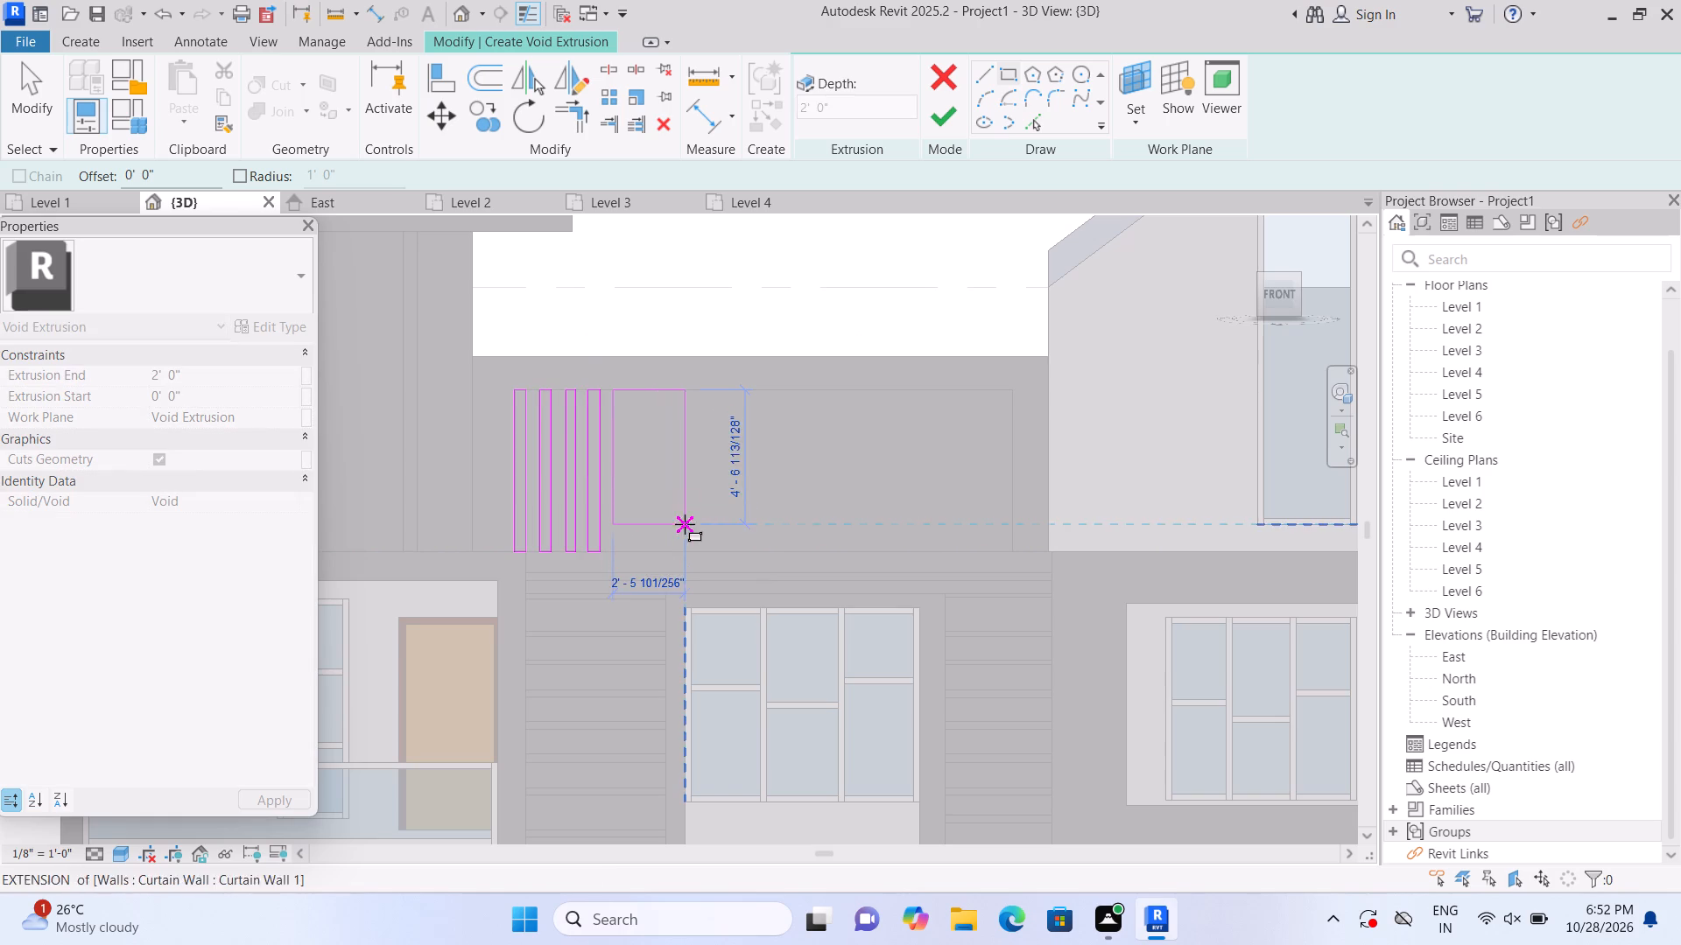
{"action": "left_click", "coordinate": [627, 545]}
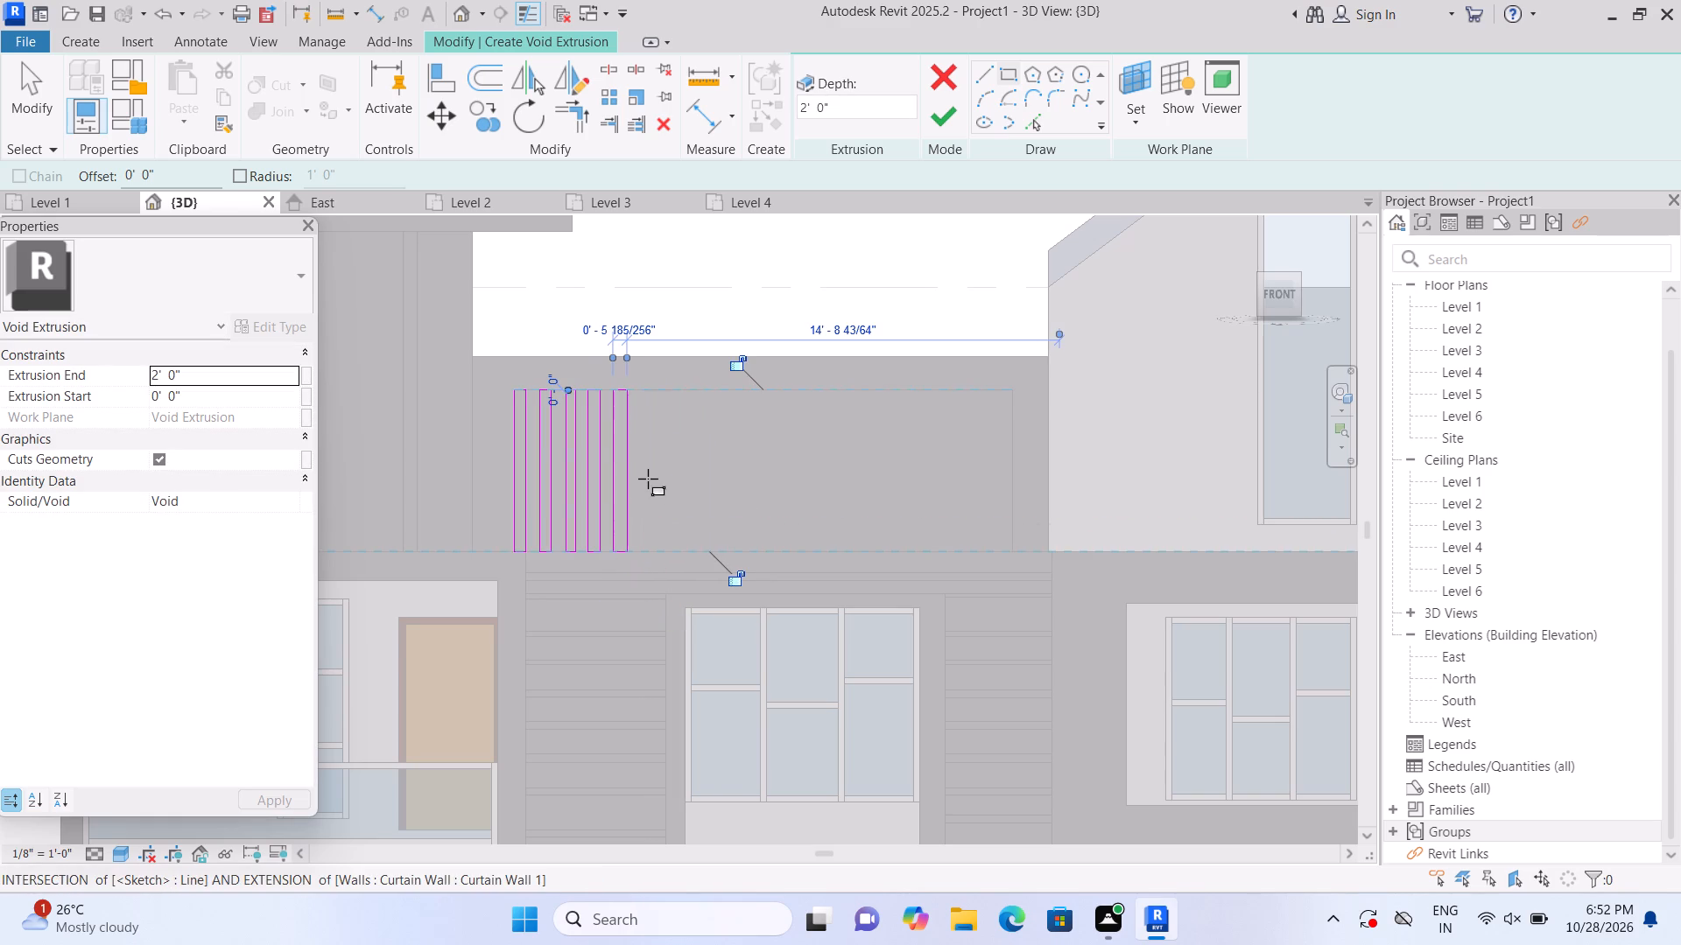
{"action": "left_click", "coordinate": [639, 390]}
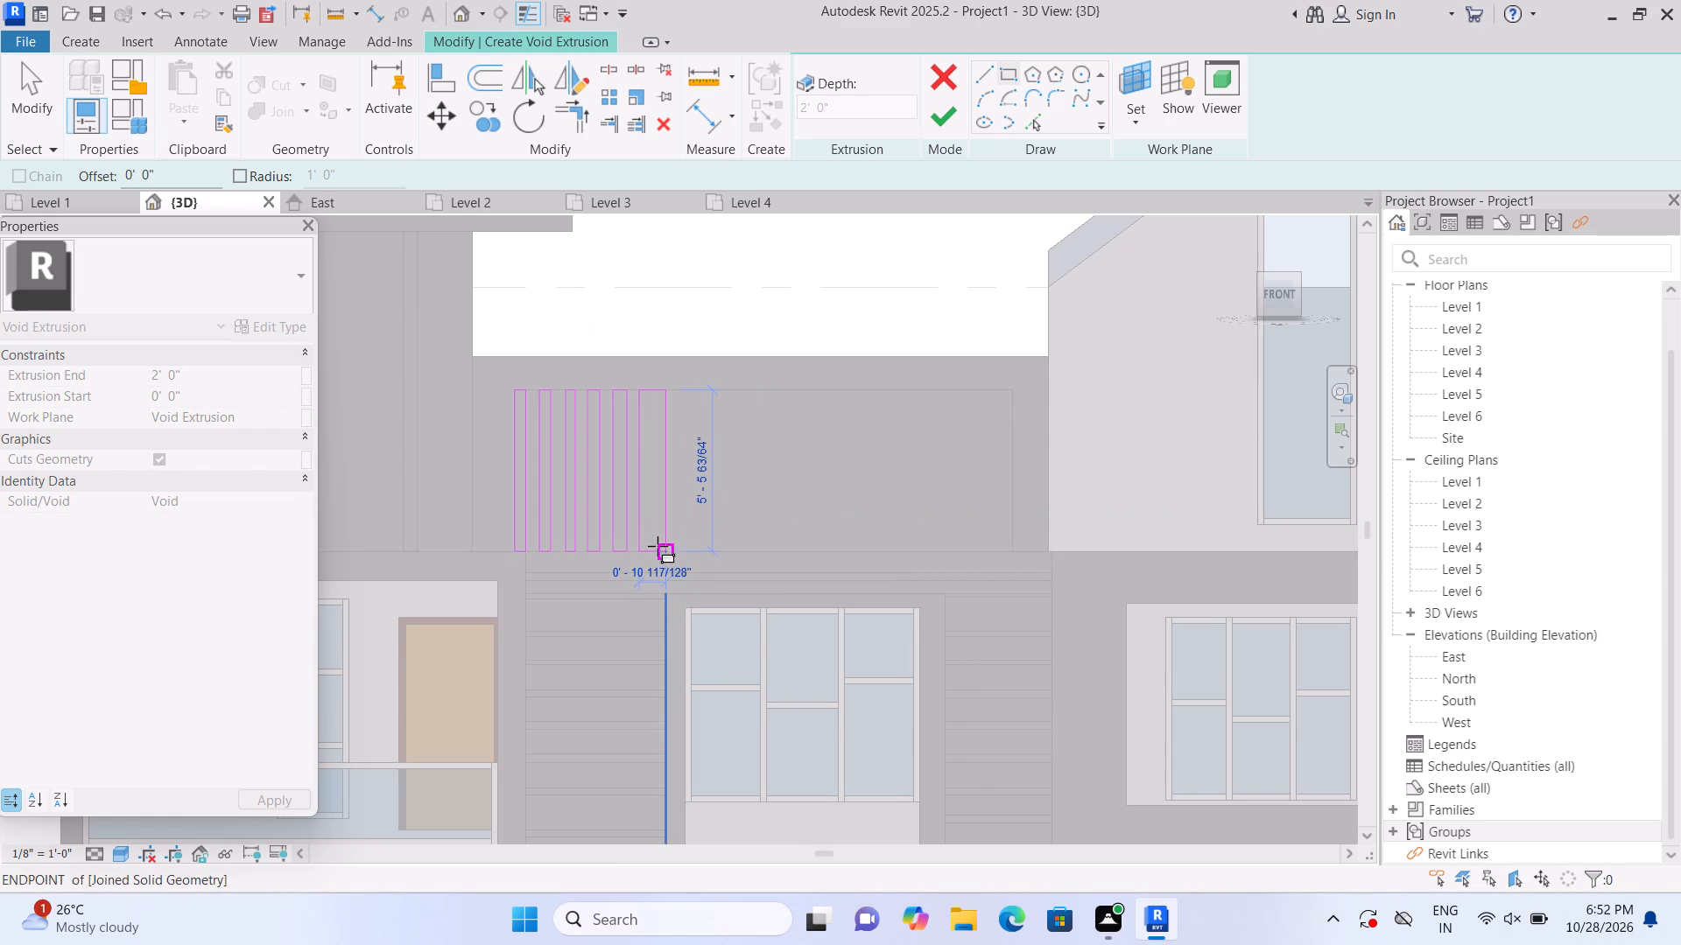
{"action": "left_click", "coordinate": [653, 546]}
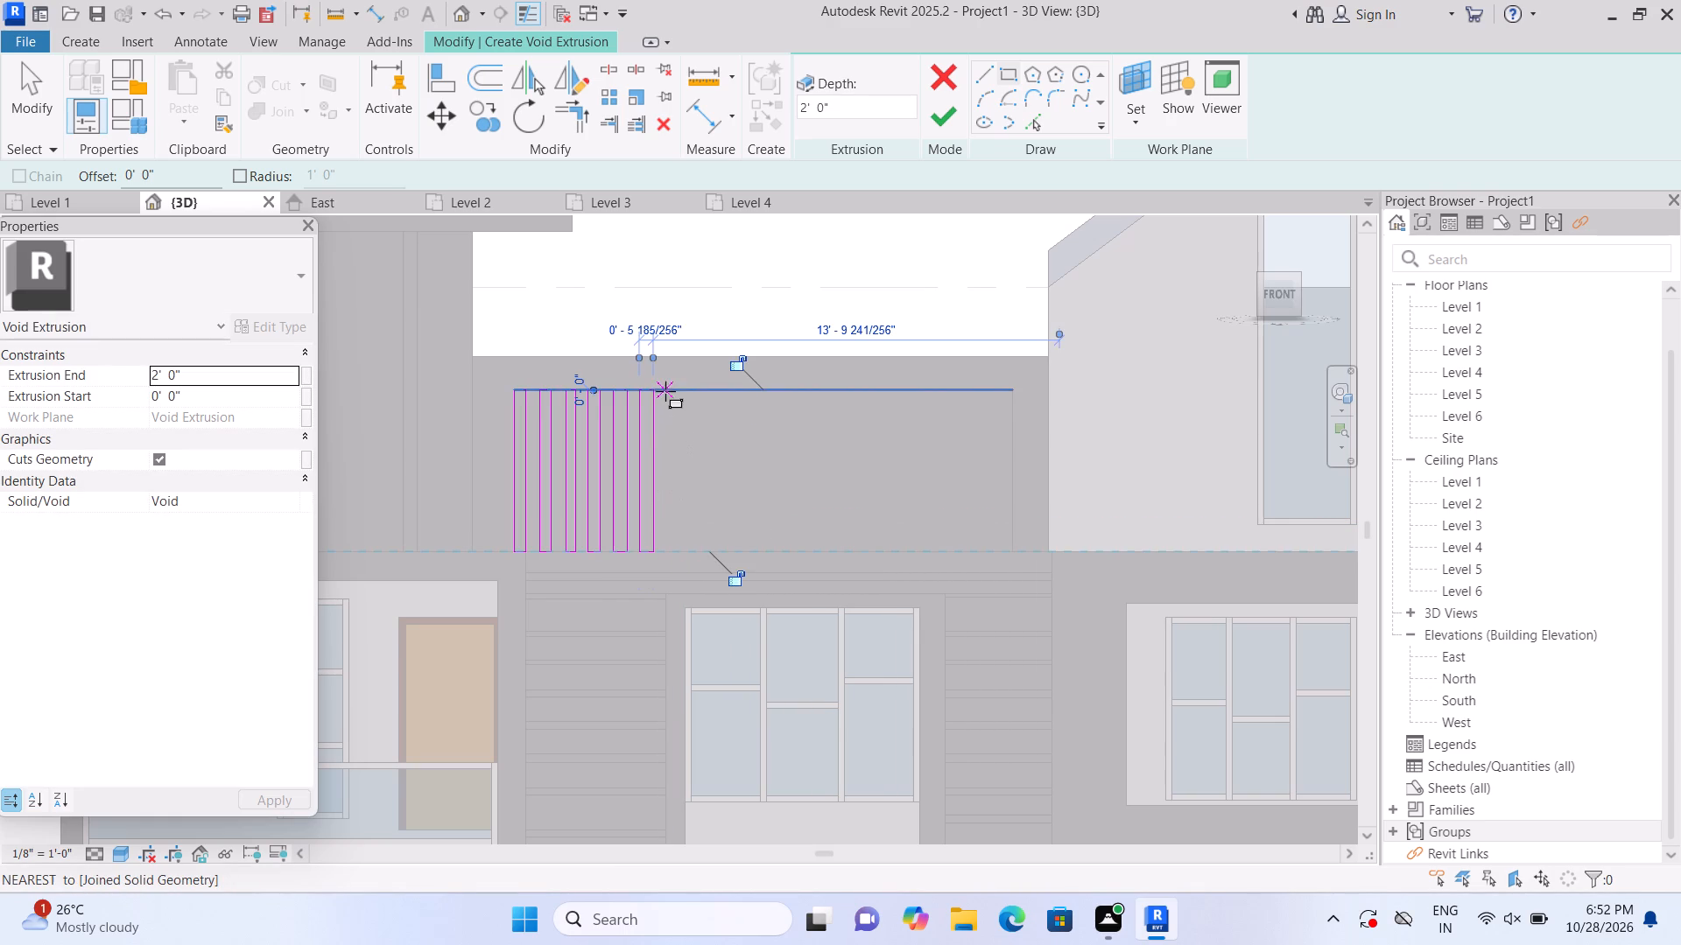
Add the seventh, eighth and ninth full-height strip rectangles, about 4" to 6" wide, continuing the row above the central window.
{"action": "left_click", "coordinate": [665, 388]}
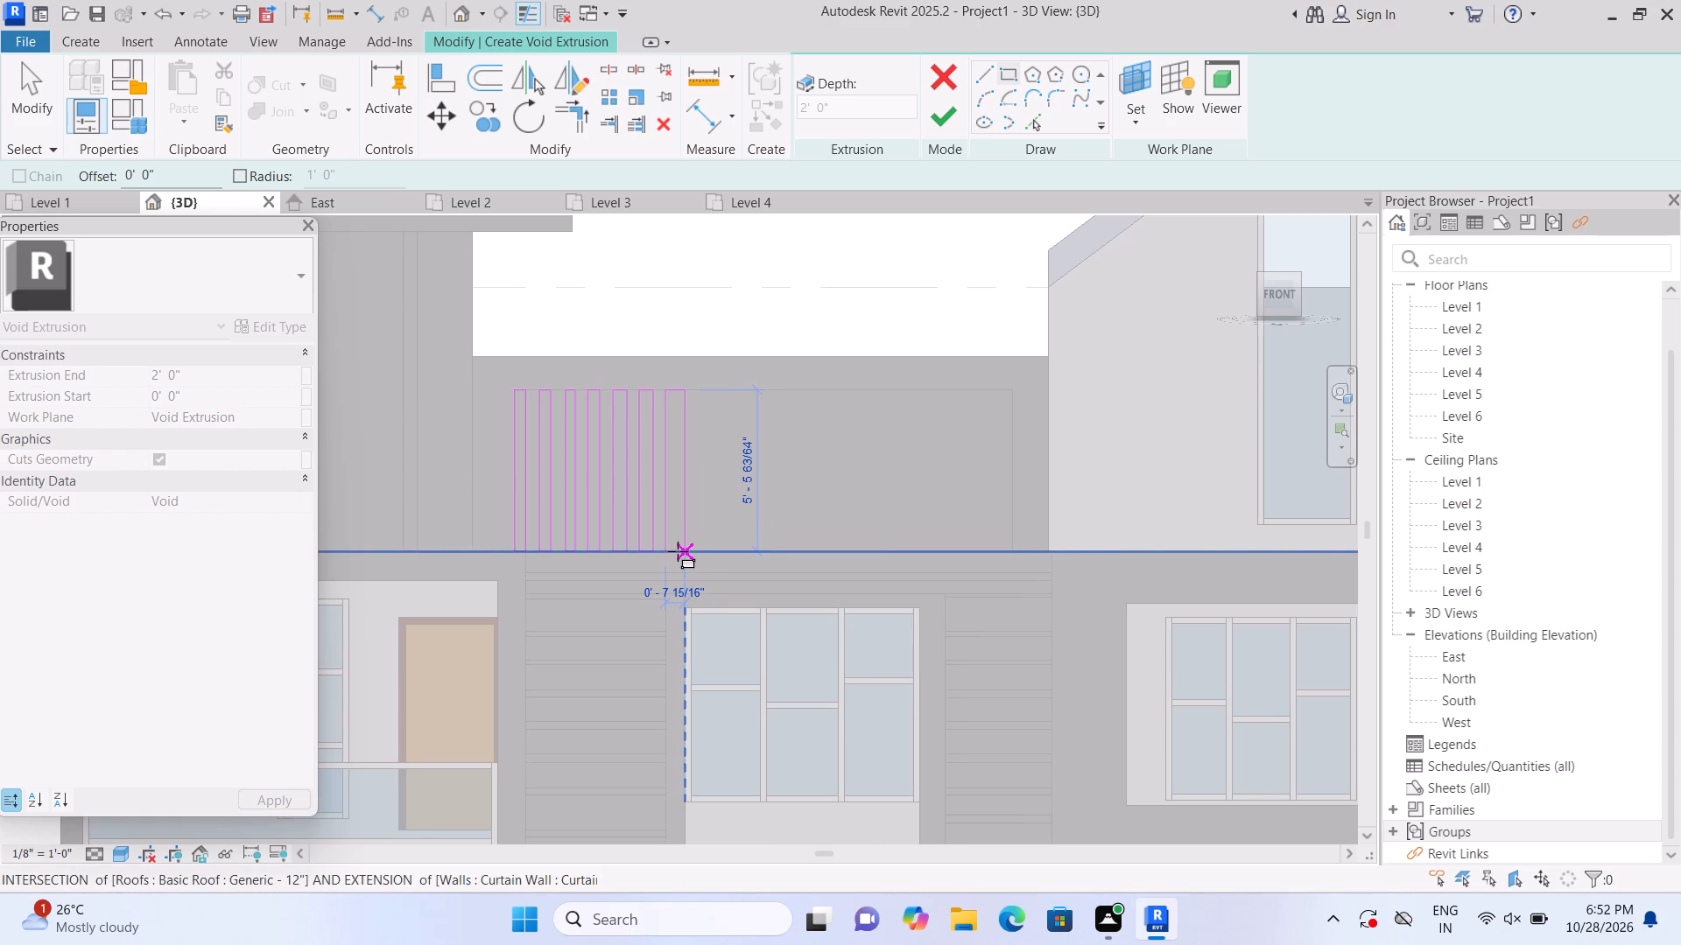
{"action": "scroll", "coordinate": [678, 551], "scroll_direction": "up", "scroll_amount": 1}
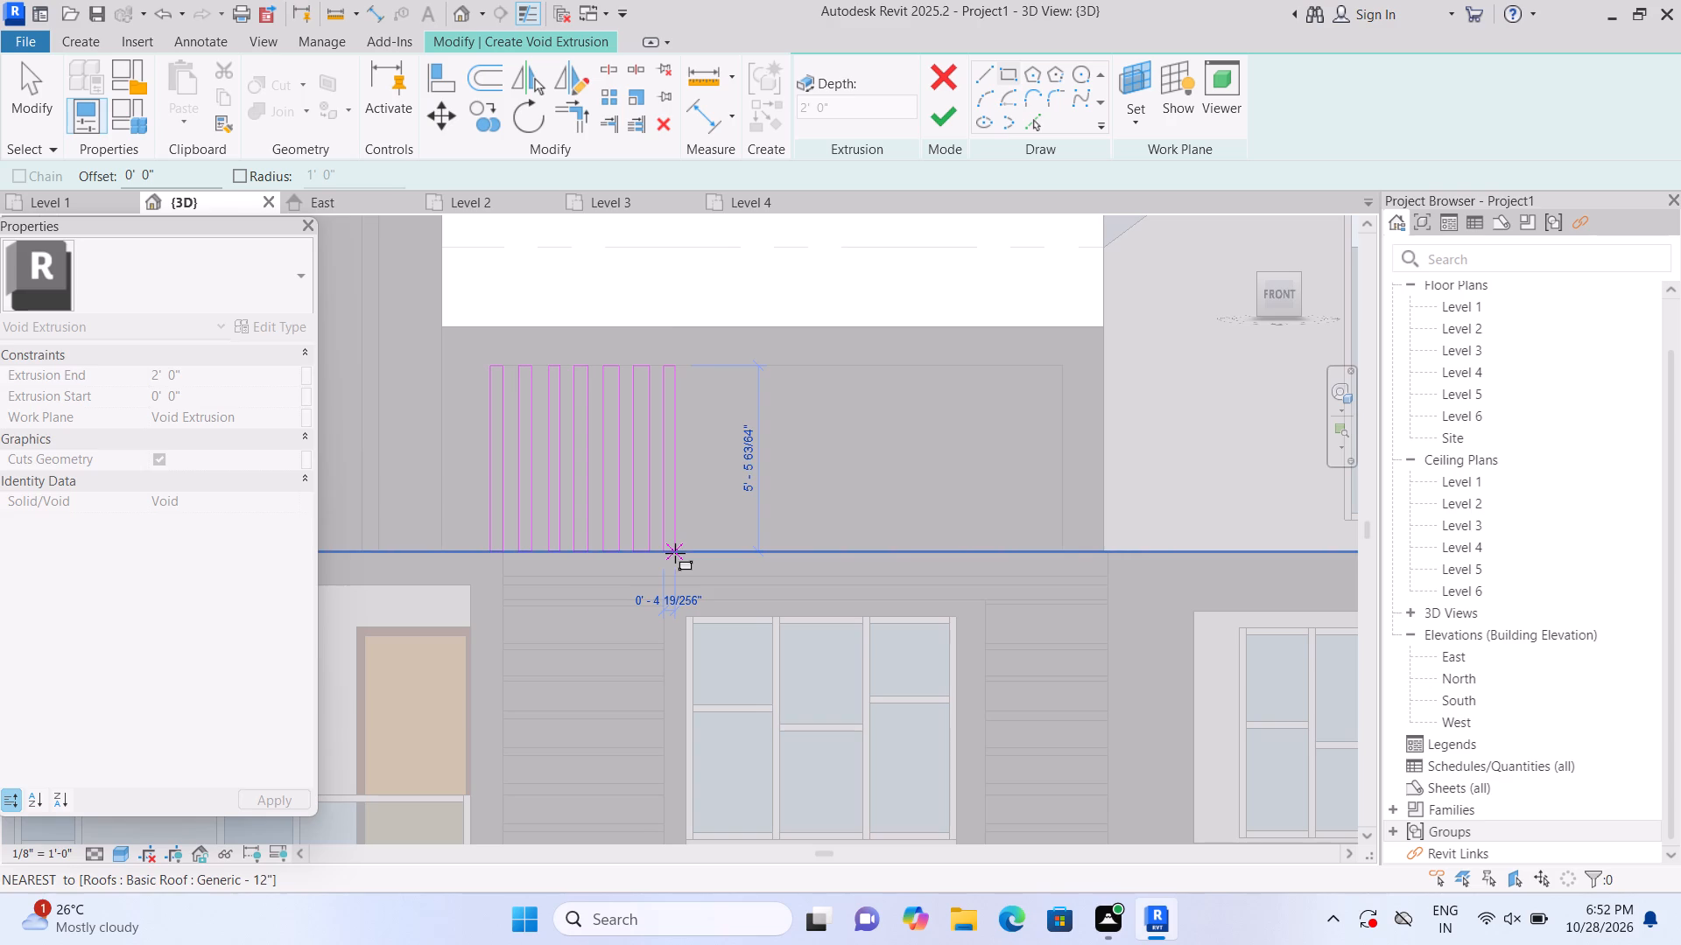
{"action": "left_click", "coordinate": [675, 553]}
{"action": "key", "text": "Escape"}
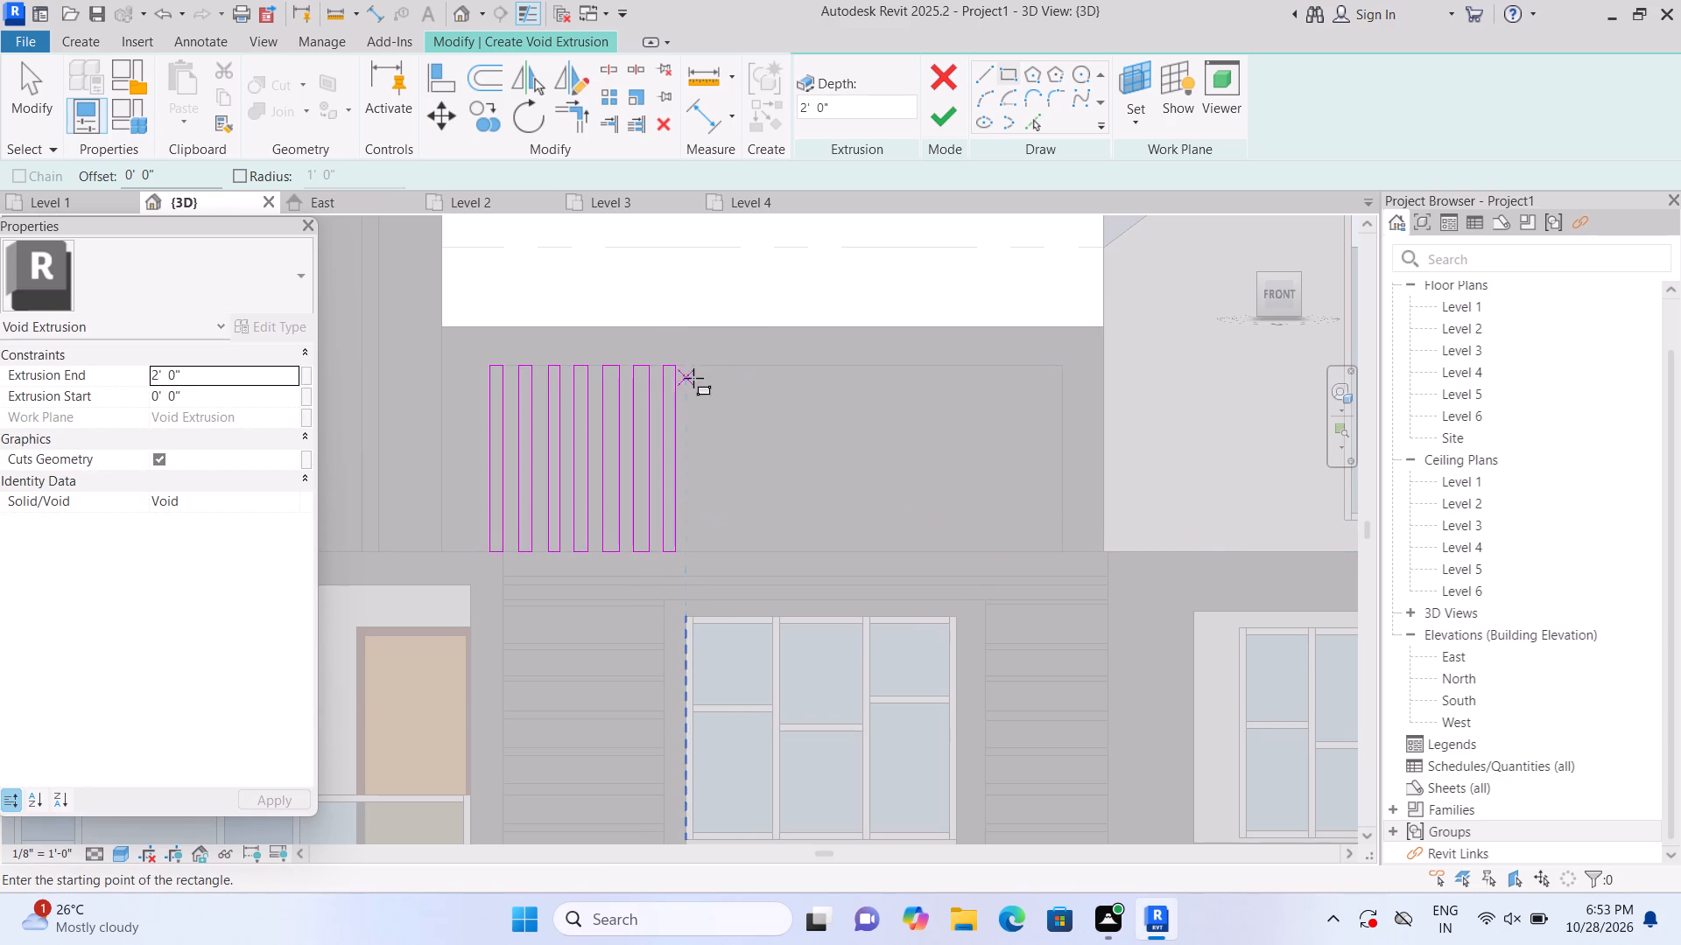
{"action": "left_click", "coordinate": [691, 369]}
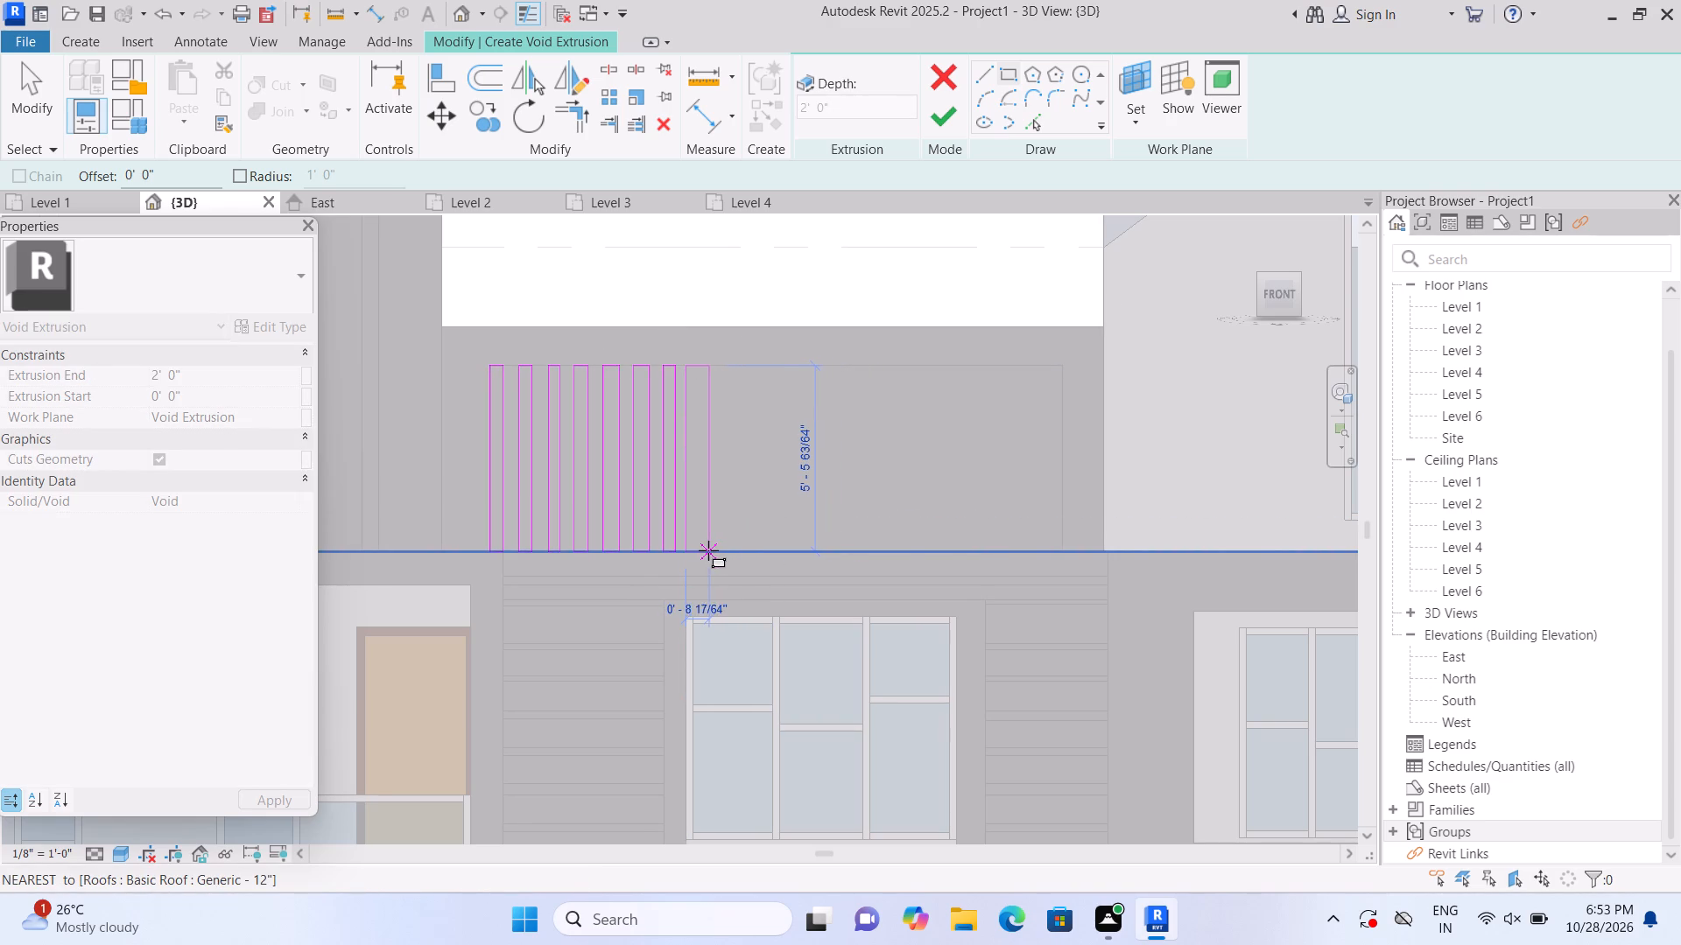
{"action": "left_click", "coordinate": [702, 549]}
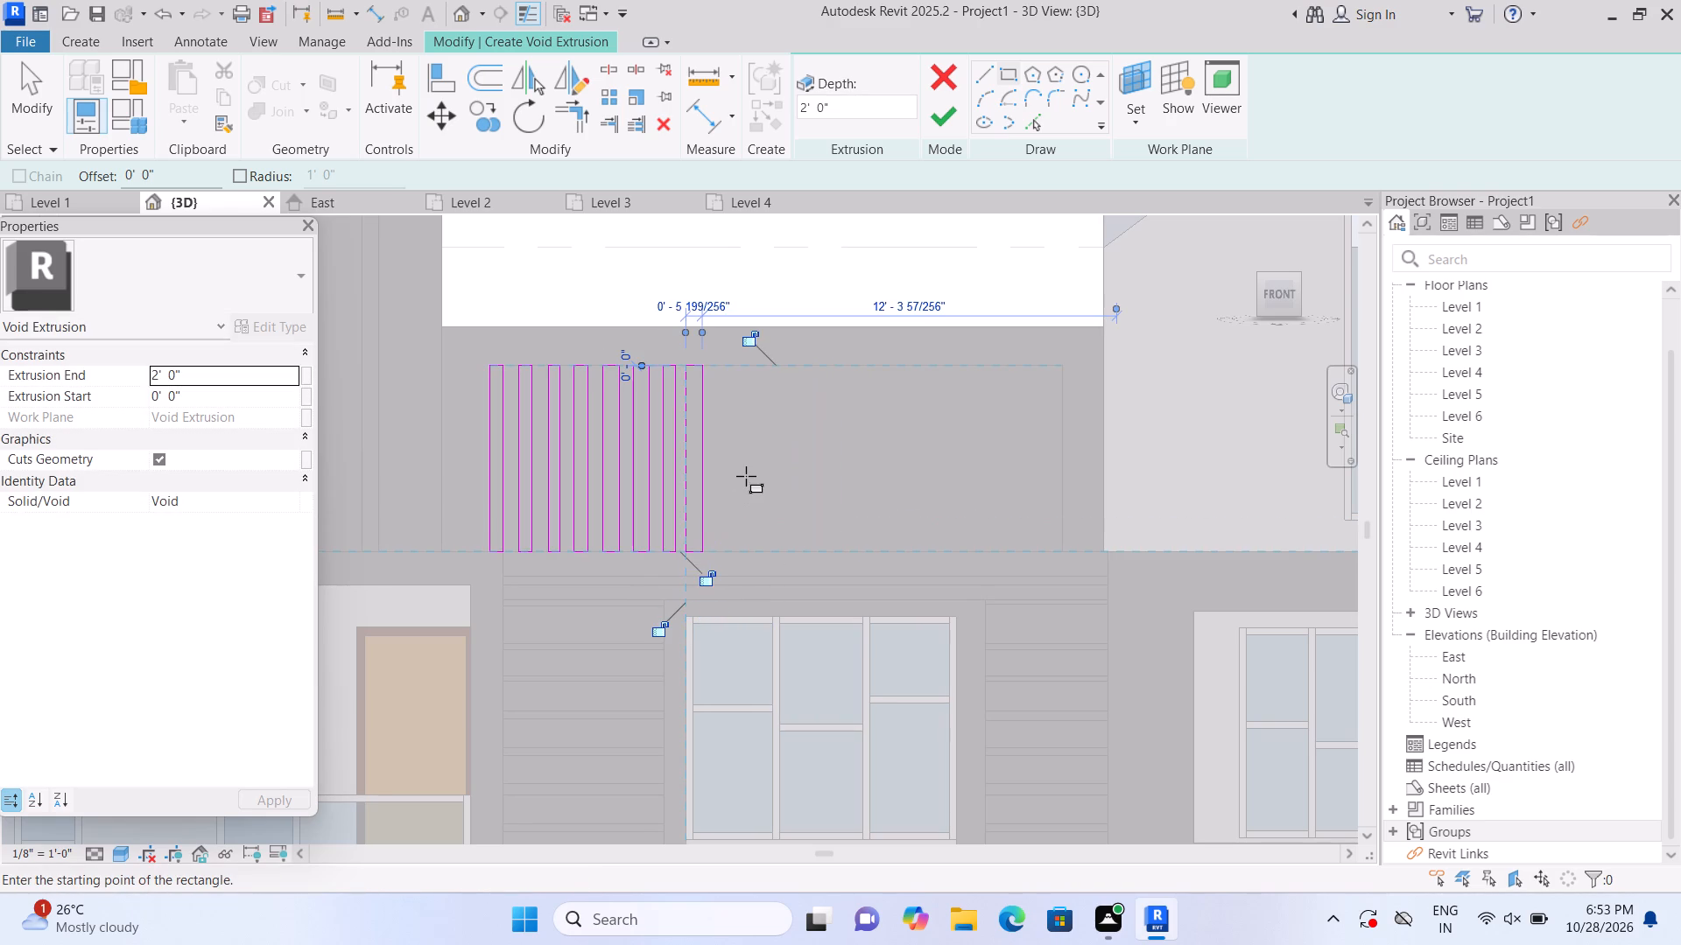
{"action": "key", "text": "Escape"}
{"action": "left_click", "coordinate": [715, 366]}
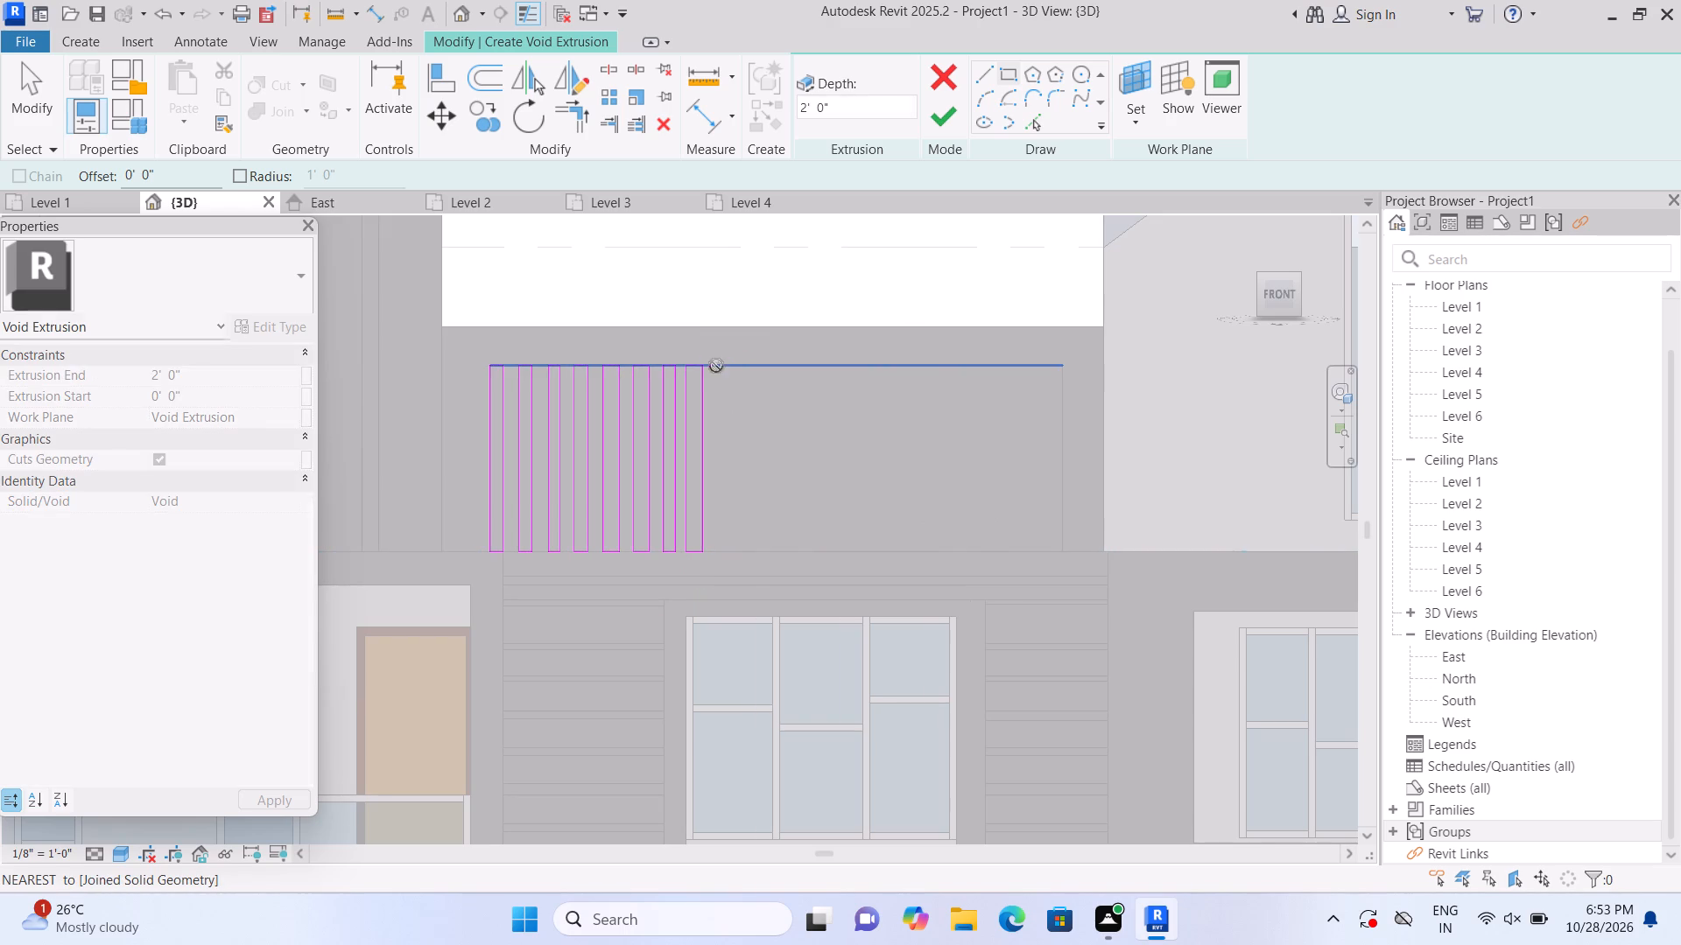
{"action": "left_click", "coordinate": [732, 550]}
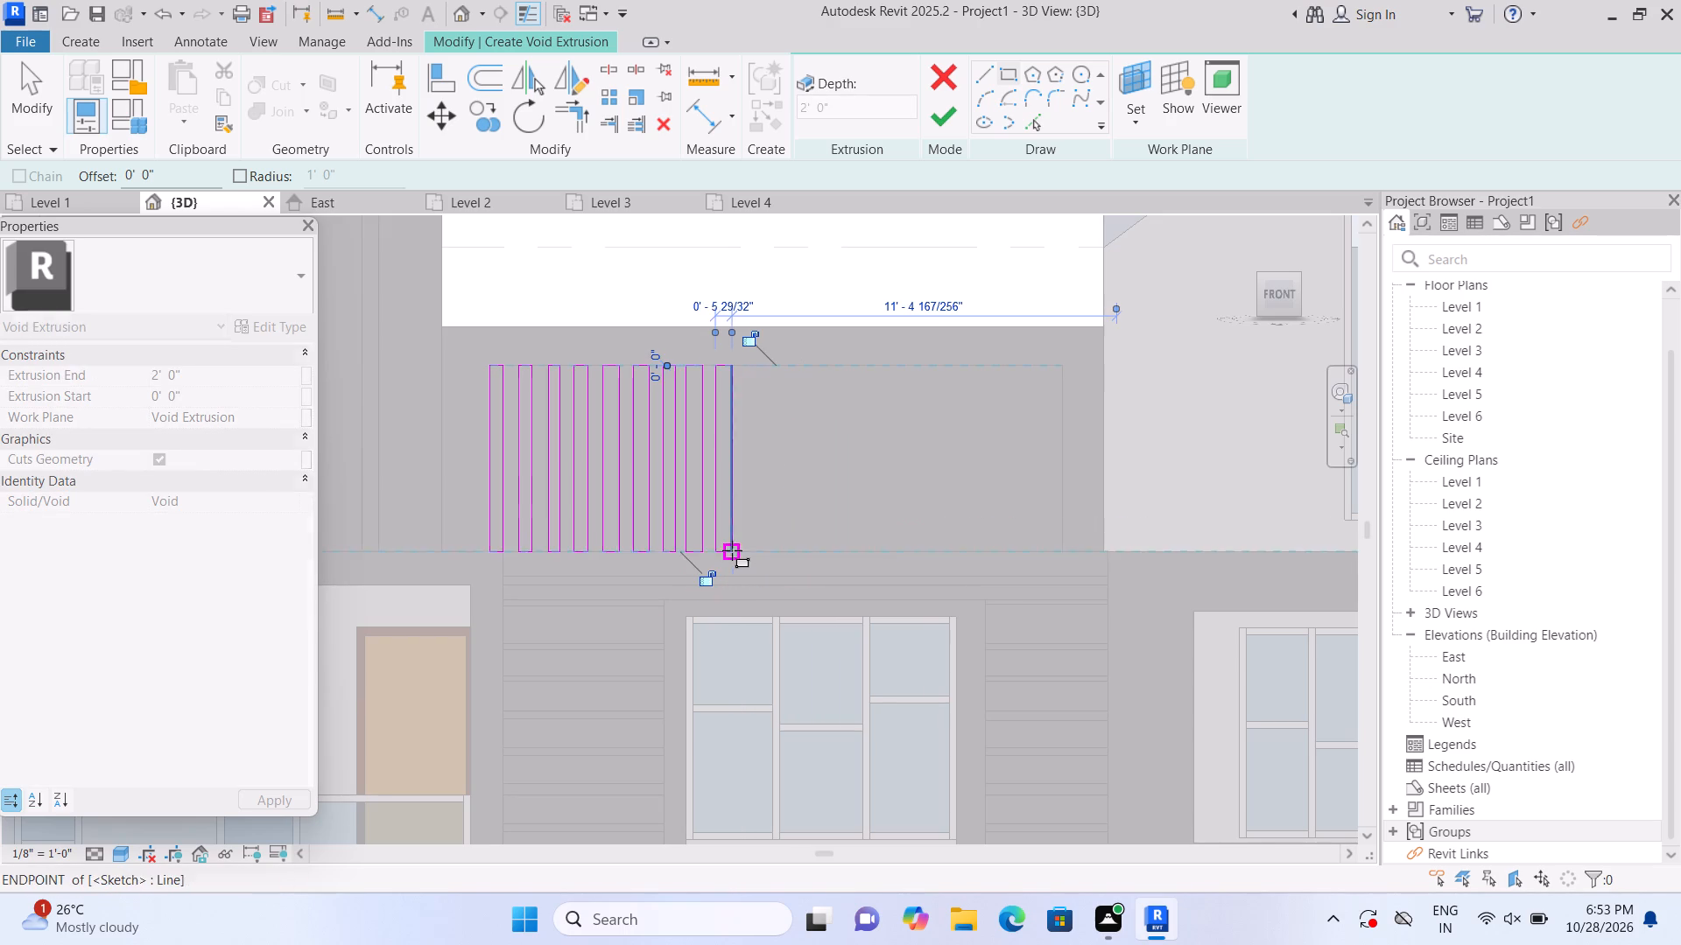
{"action": "key", "text": "Escape"}
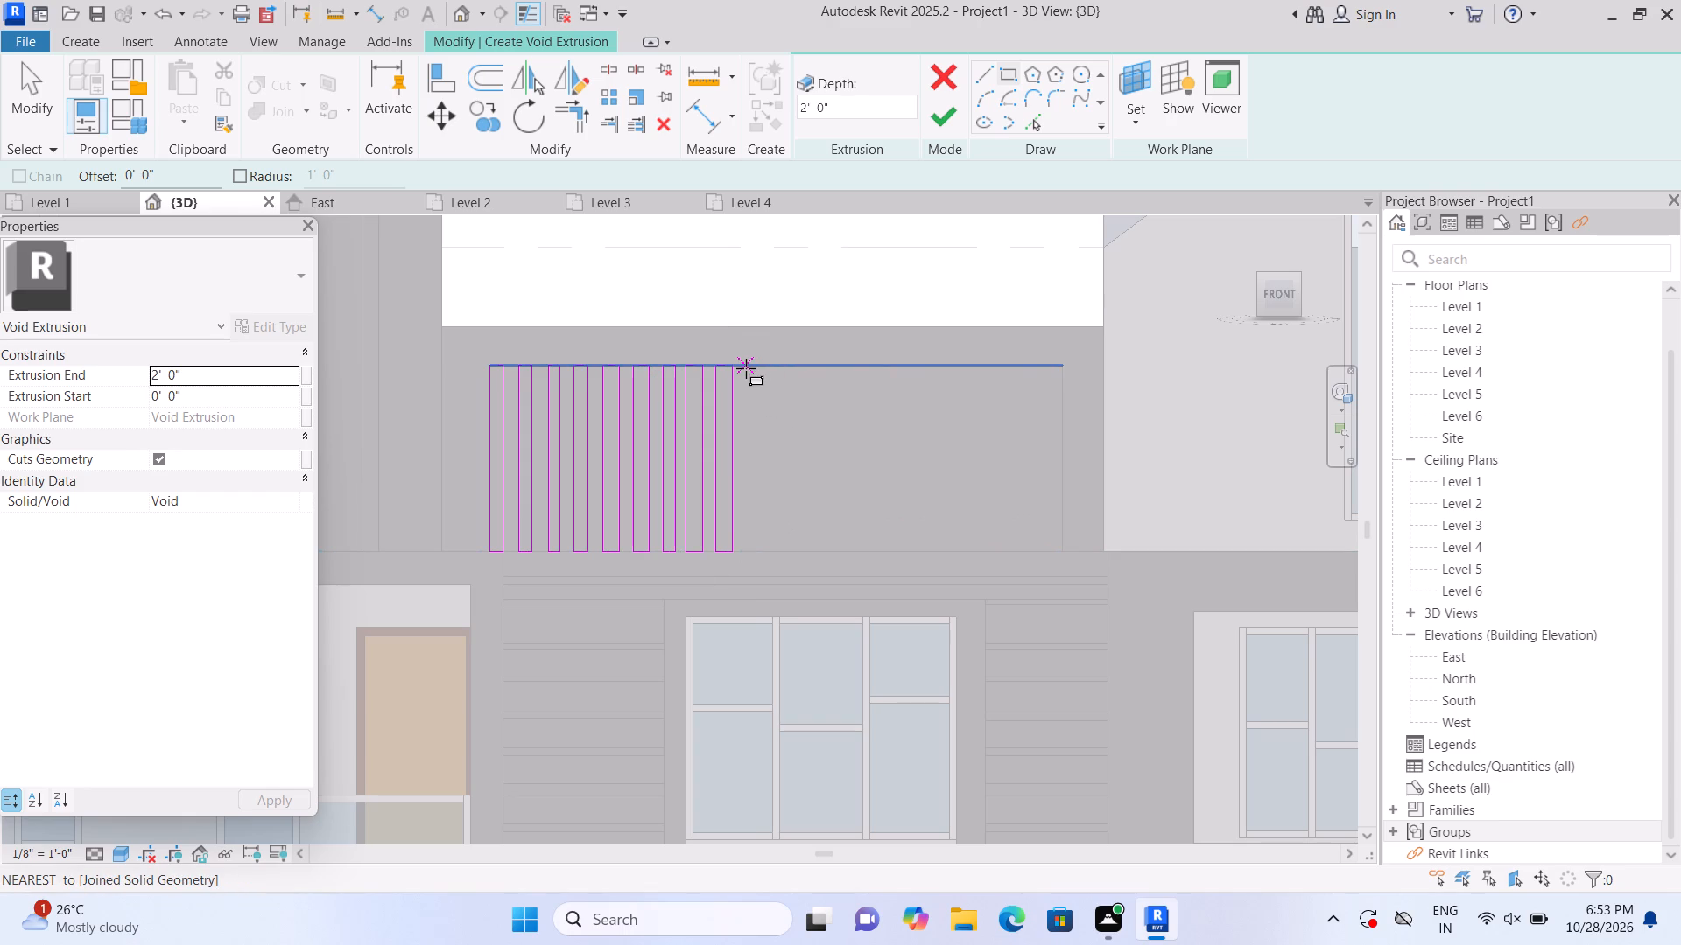
Add the tenth, eleventh and twelfth full-height strip rectangles, about 5" to 6" wide, continuing the row rightwards at similar spacing.
{"action": "left_click", "coordinate": [746, 368]}
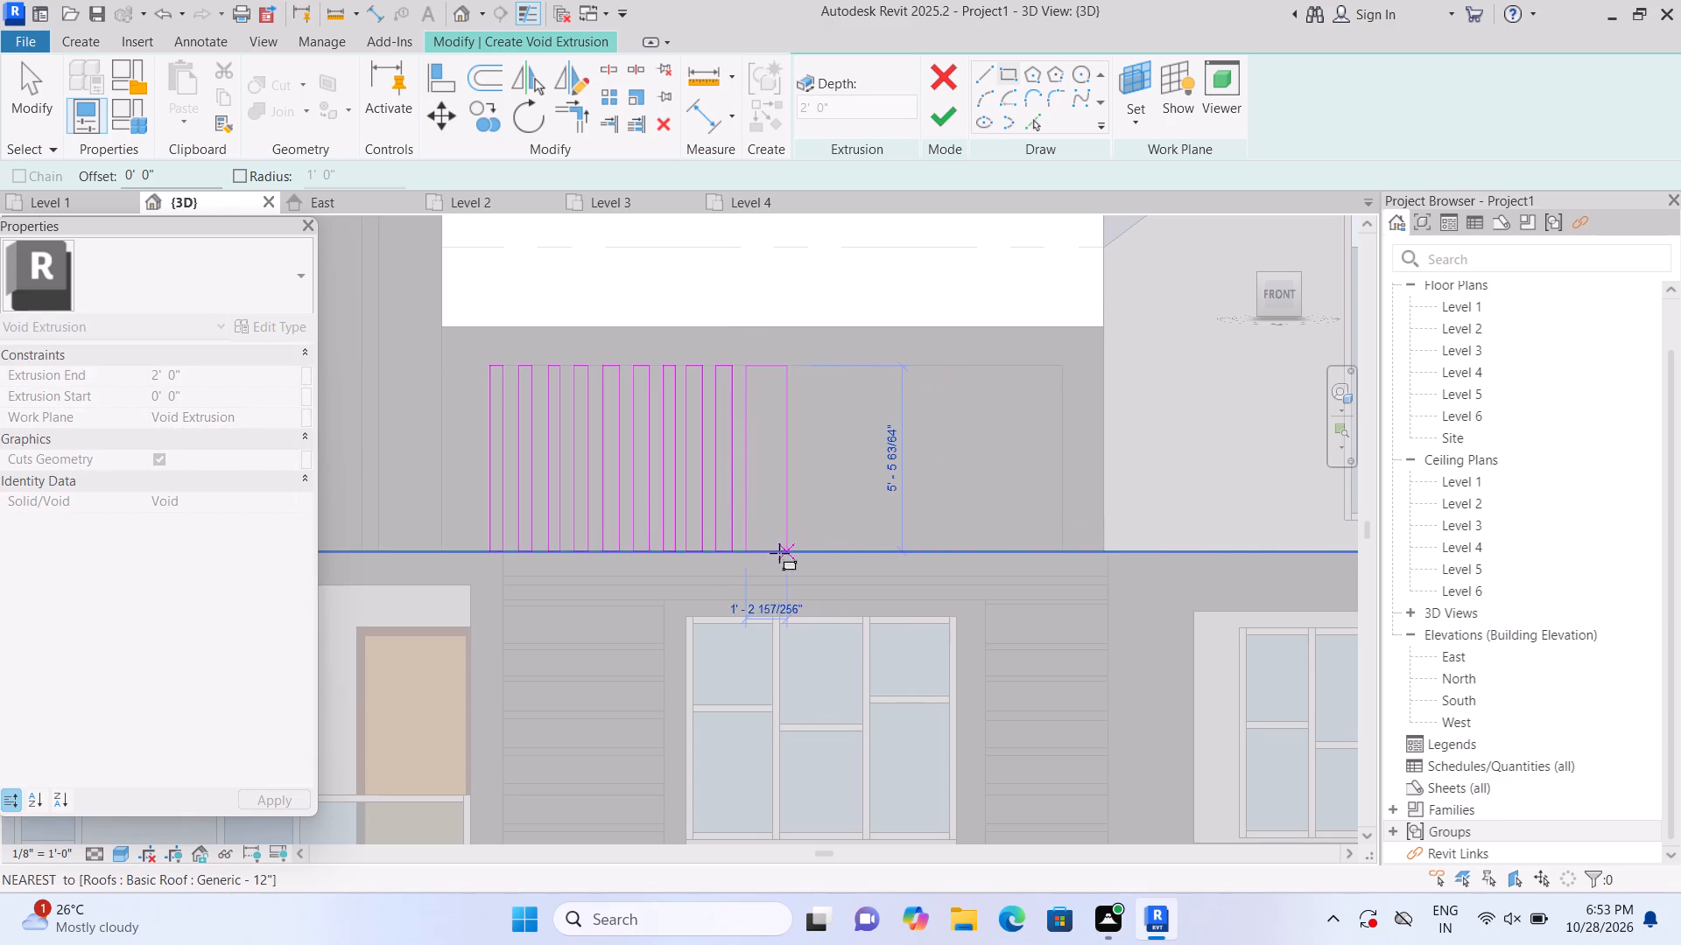
{"action": "left_click", "coordinate": [760, 547]}
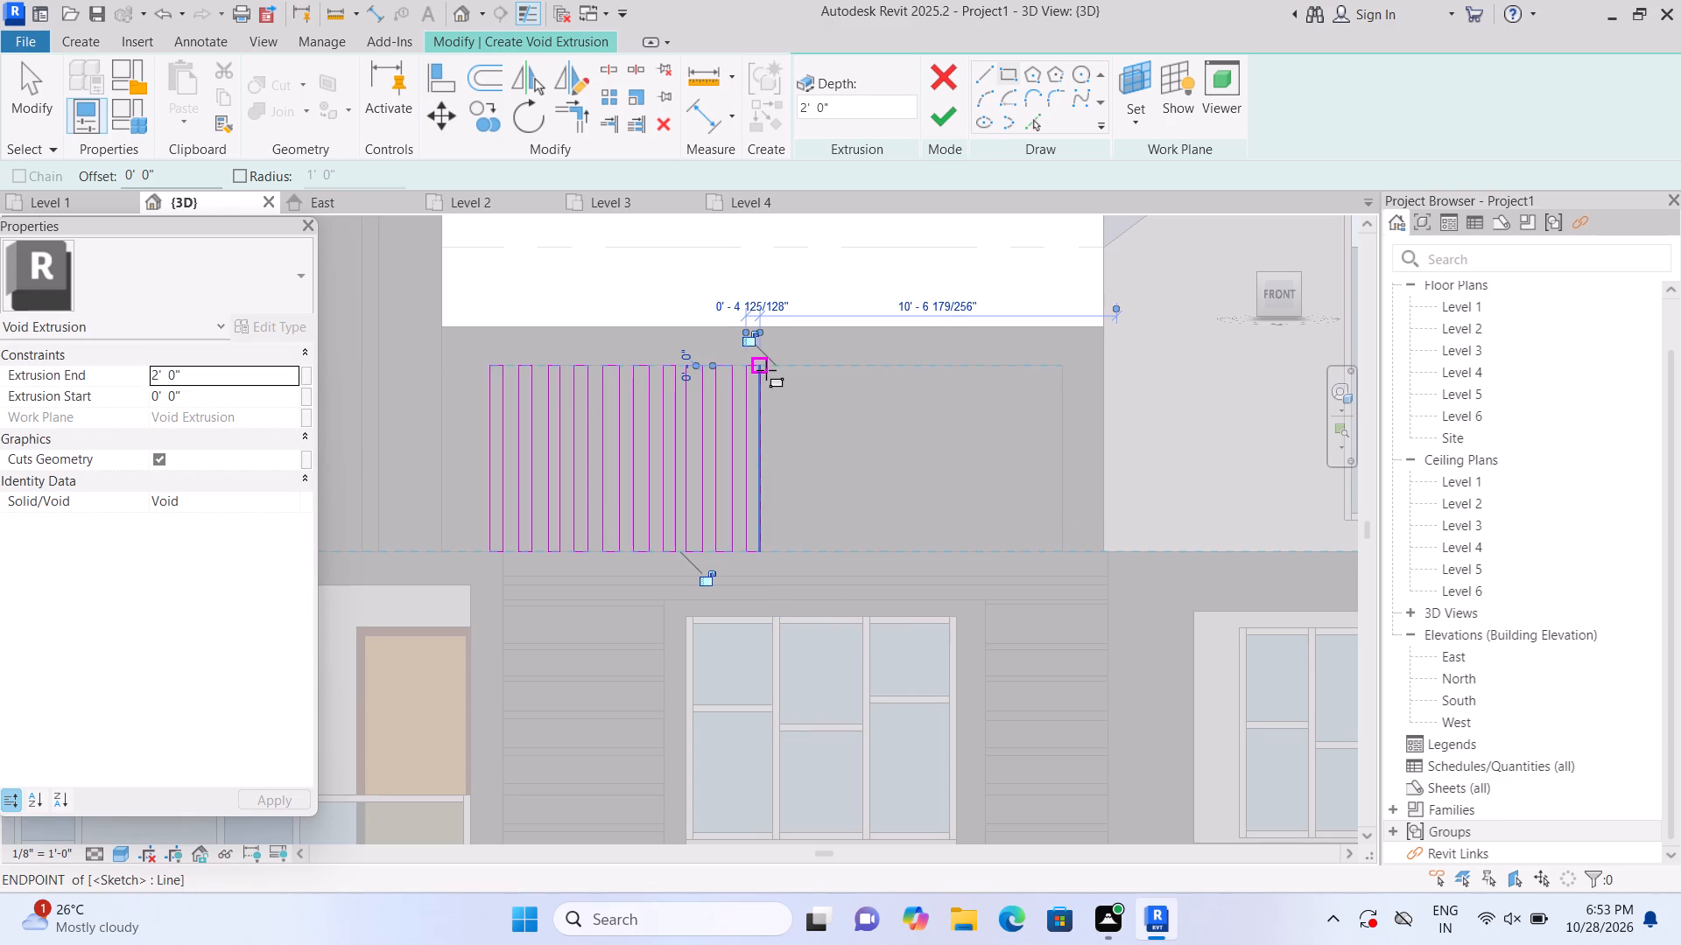
{"action": "key", "text": "Escape"}
{"action": "left_click", "coordinate": [777, 372]}
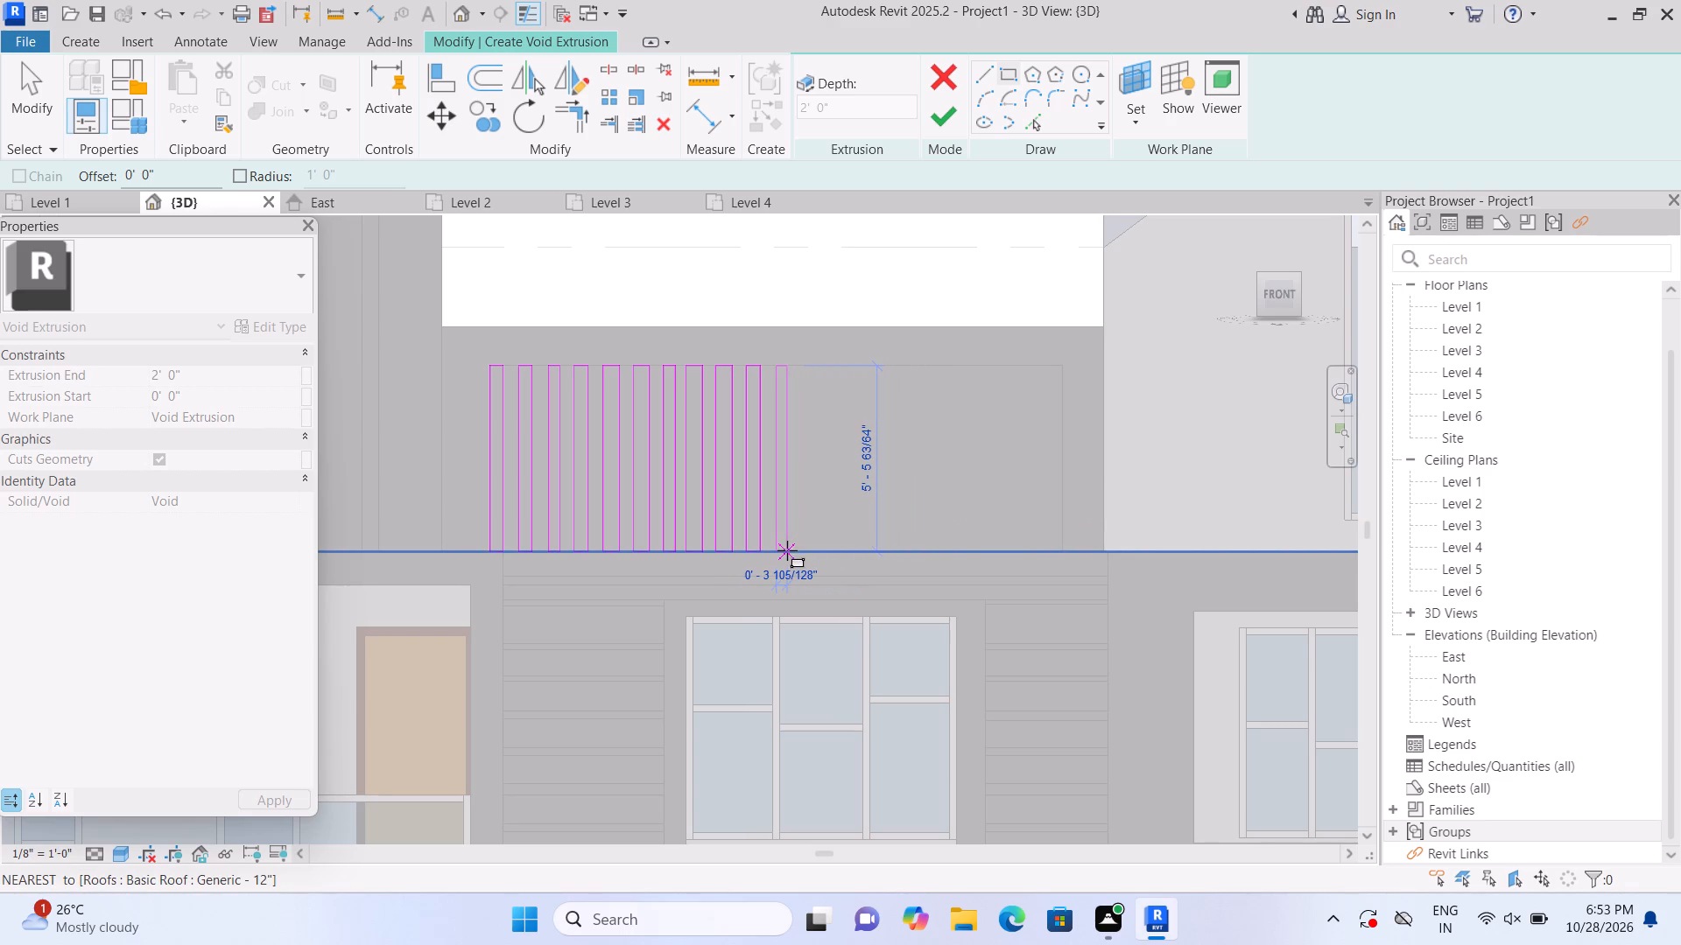
{"action": "left_click", "coordinate": [791, 552]}
{"action": "key", "text": "Escape"}
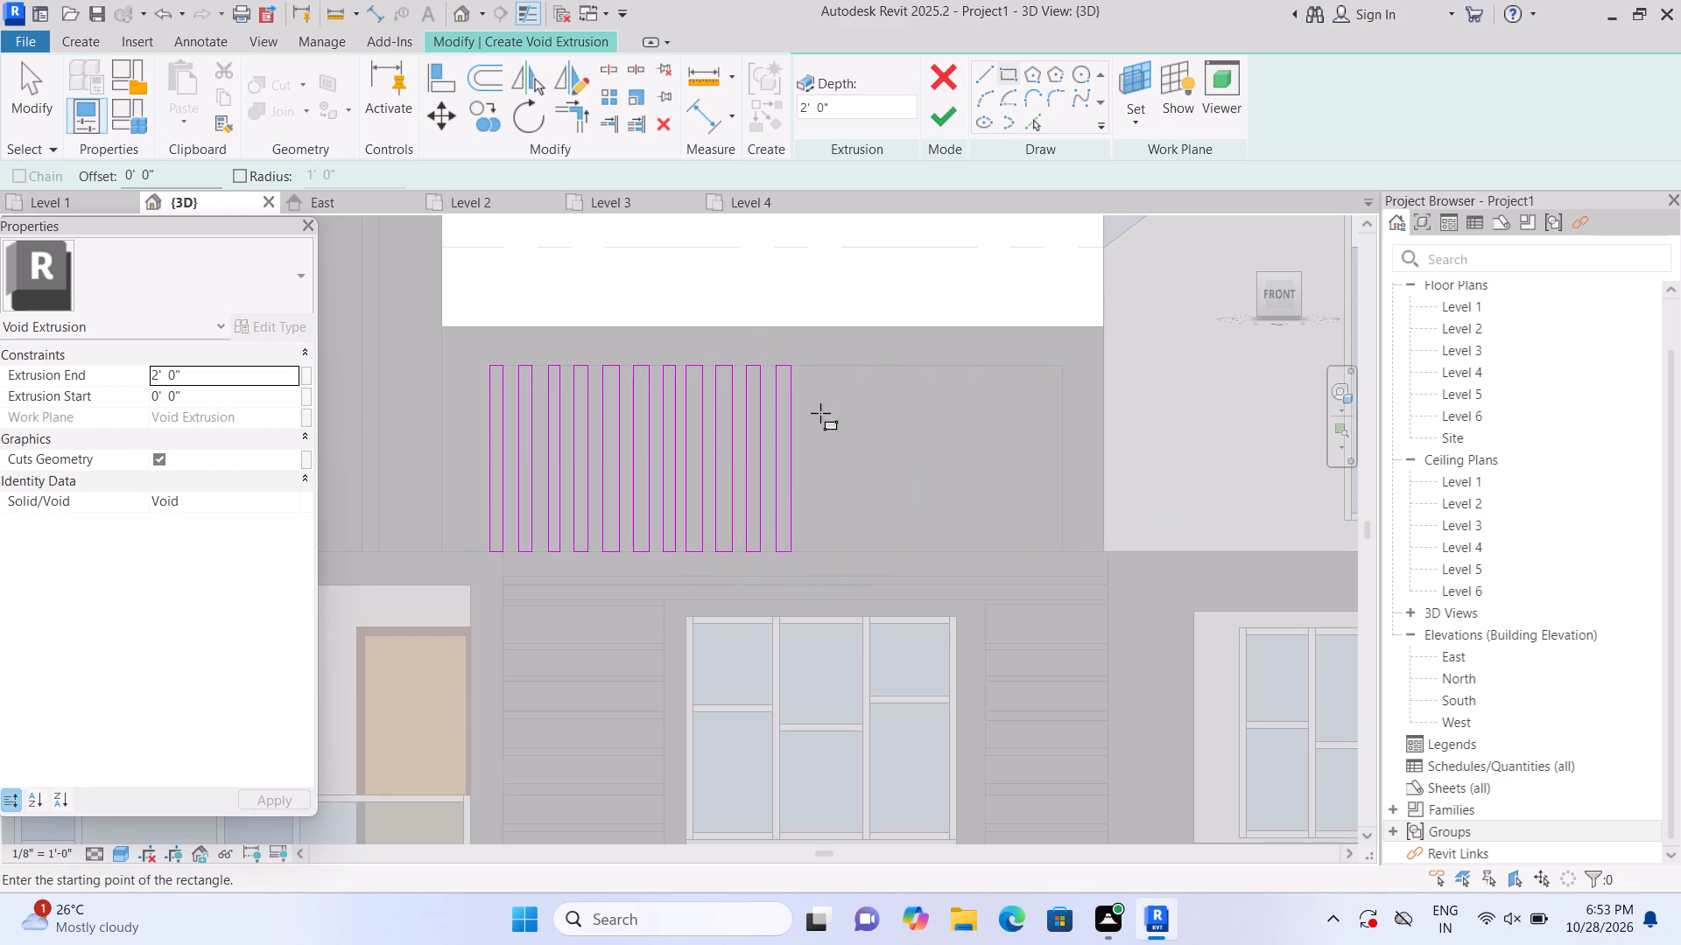
{"action": "left_click", "coordinate": [801, 367]}
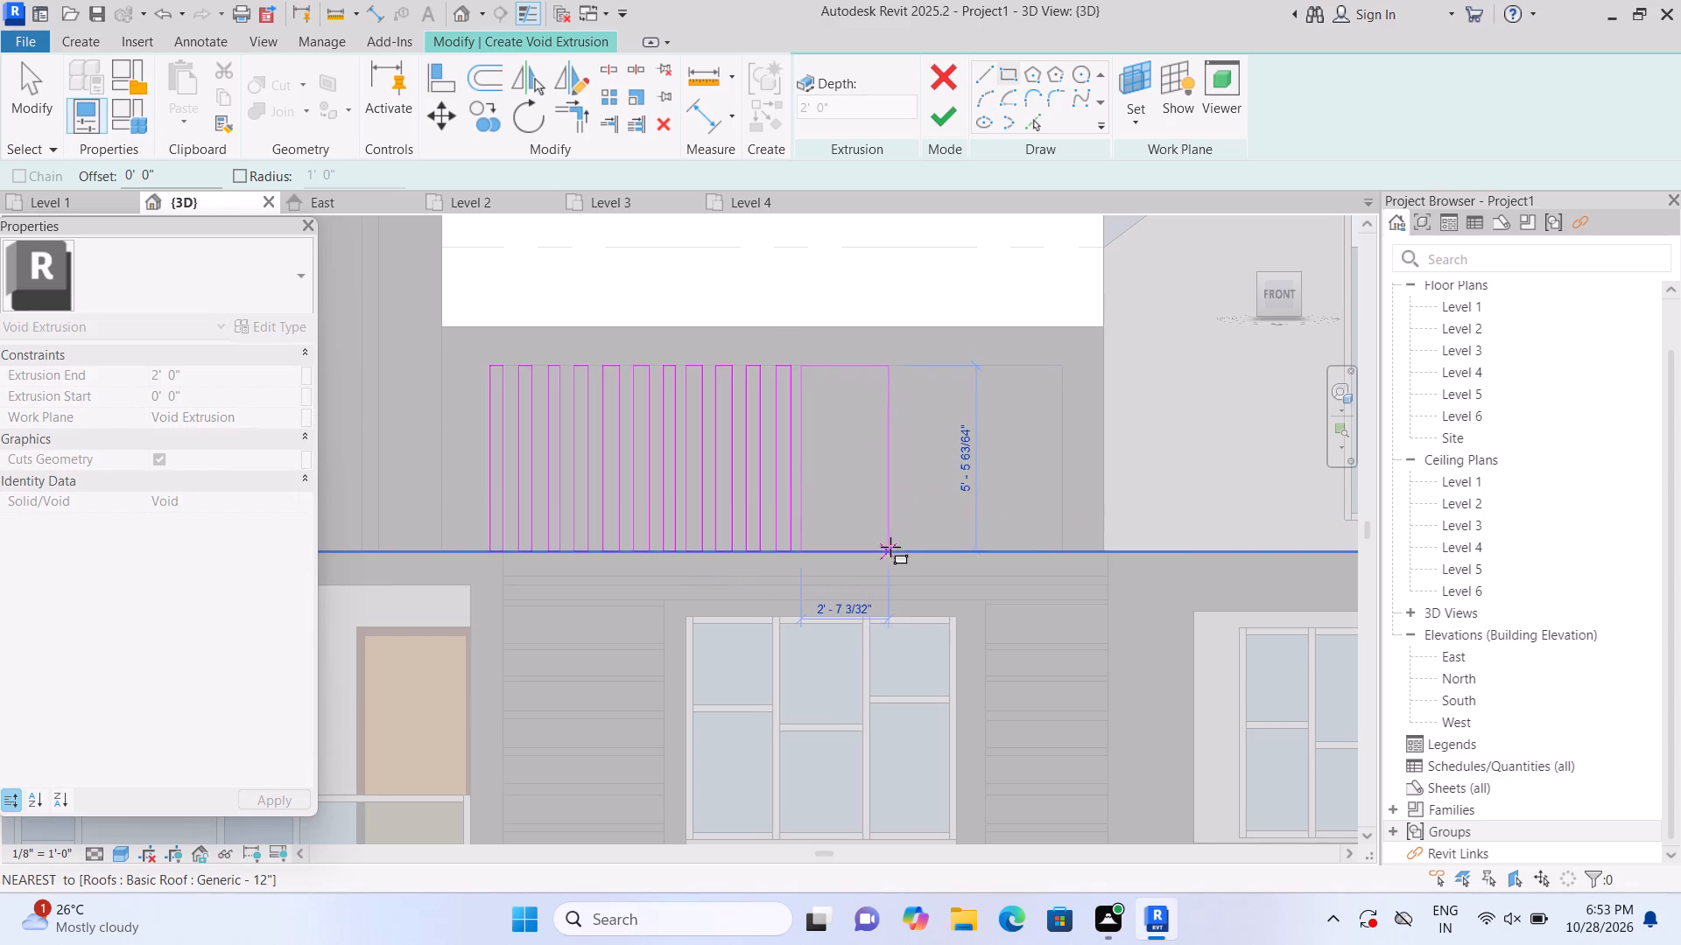
{"action": "left_click", "coordinate": [817, 550]}
{"action": "key", "text": "Escape"}
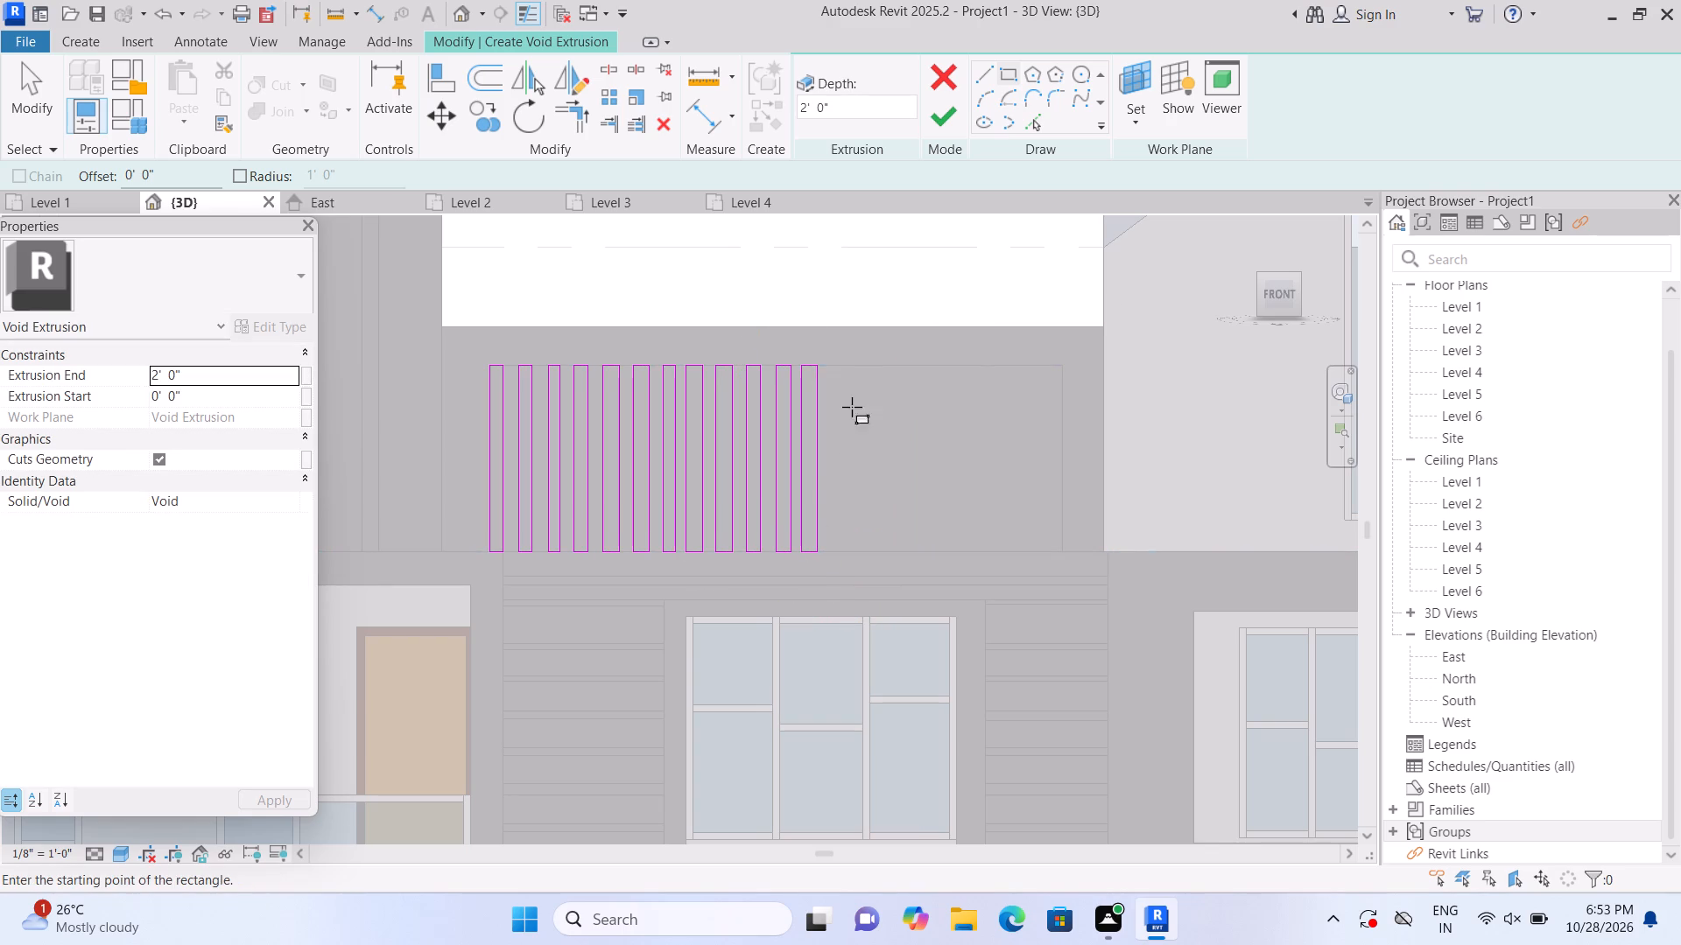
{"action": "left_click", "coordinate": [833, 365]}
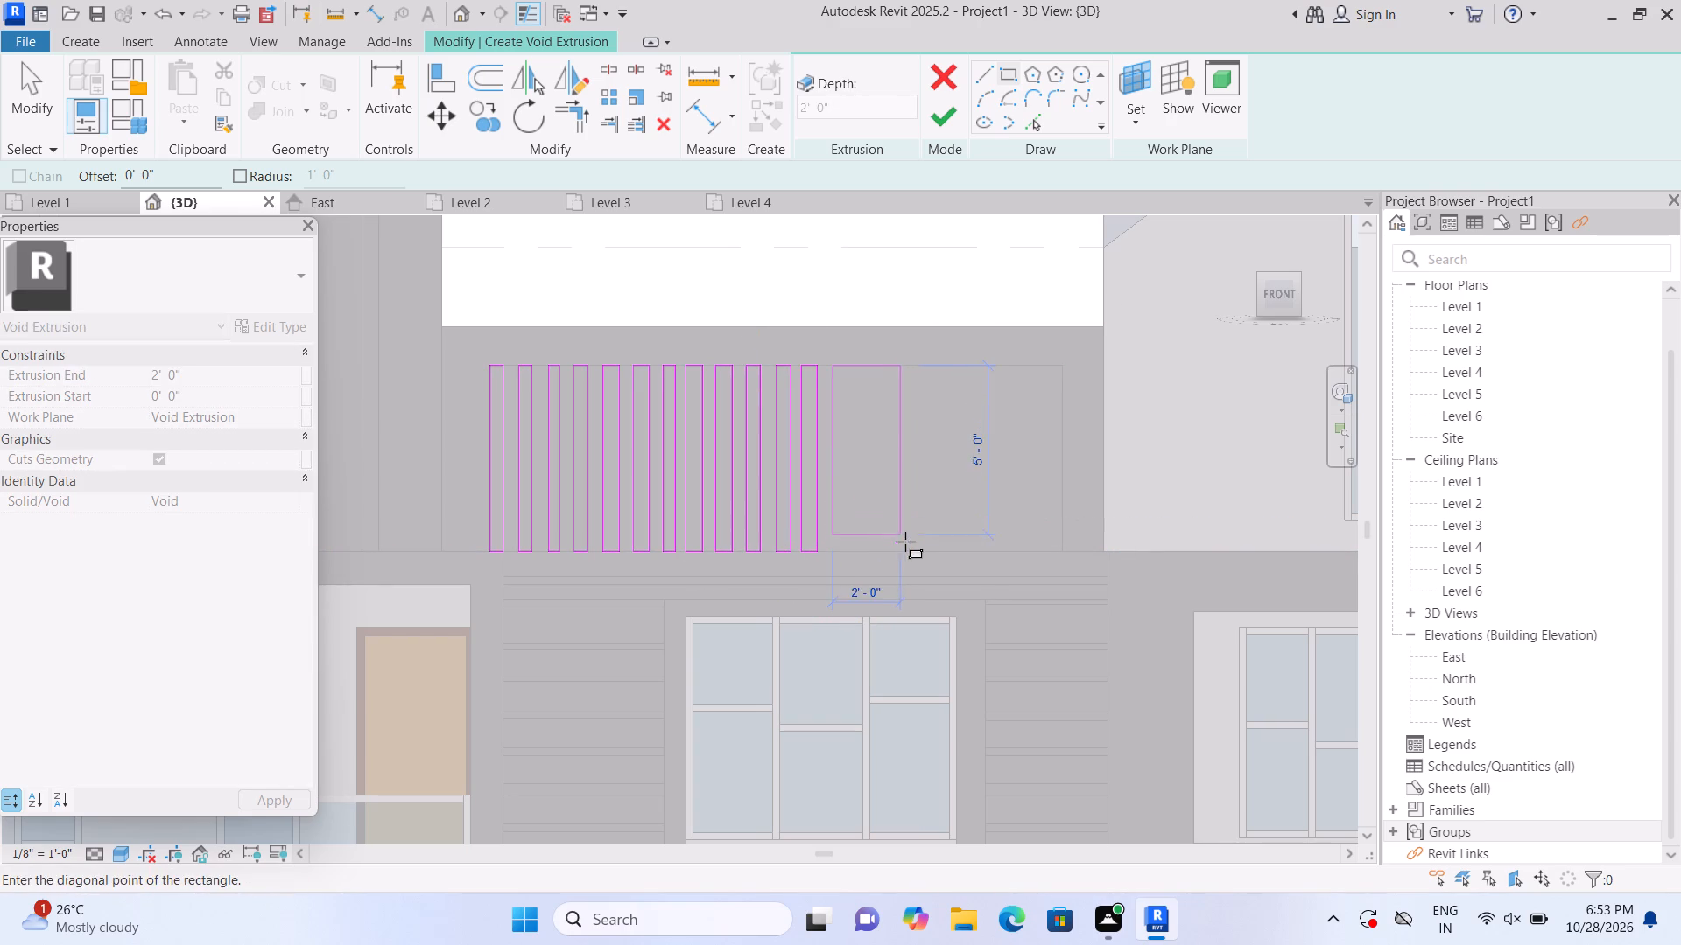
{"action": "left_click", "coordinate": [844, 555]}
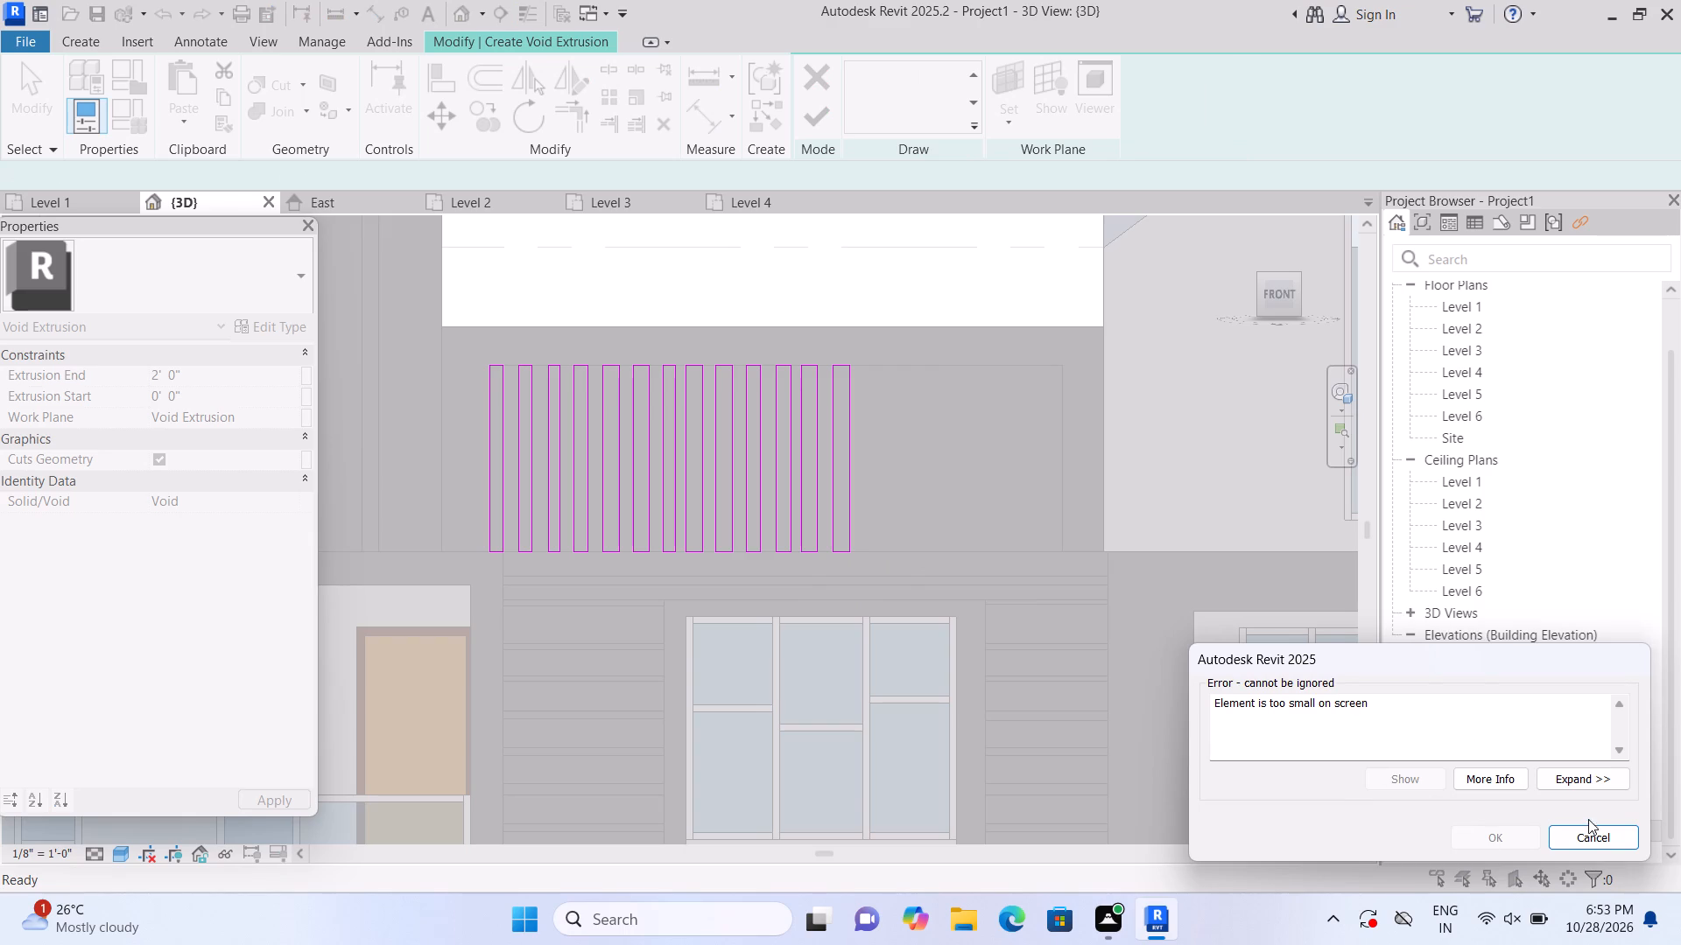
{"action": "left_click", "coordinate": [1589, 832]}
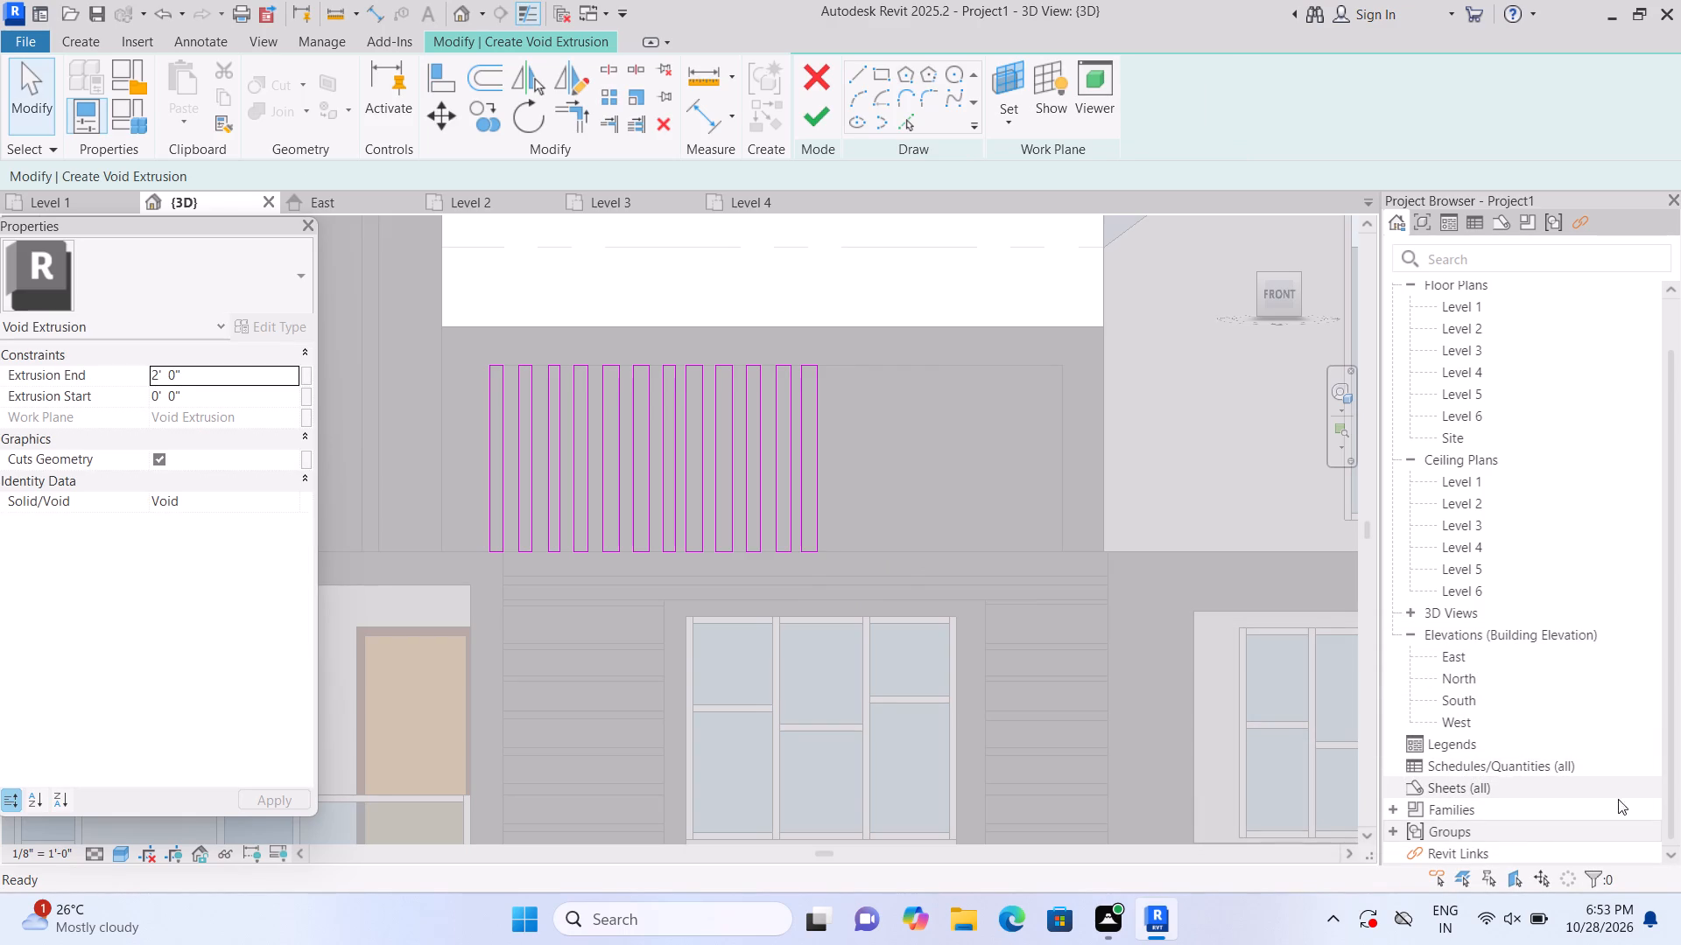
Add the thirteenth, fourteenth and fifteenth full-height strip rectangles, about 2.5", 4.5" and 4.5" wide, continuing the row rightwards.
{"action": "left_click", "coordinate": [884, 77]}
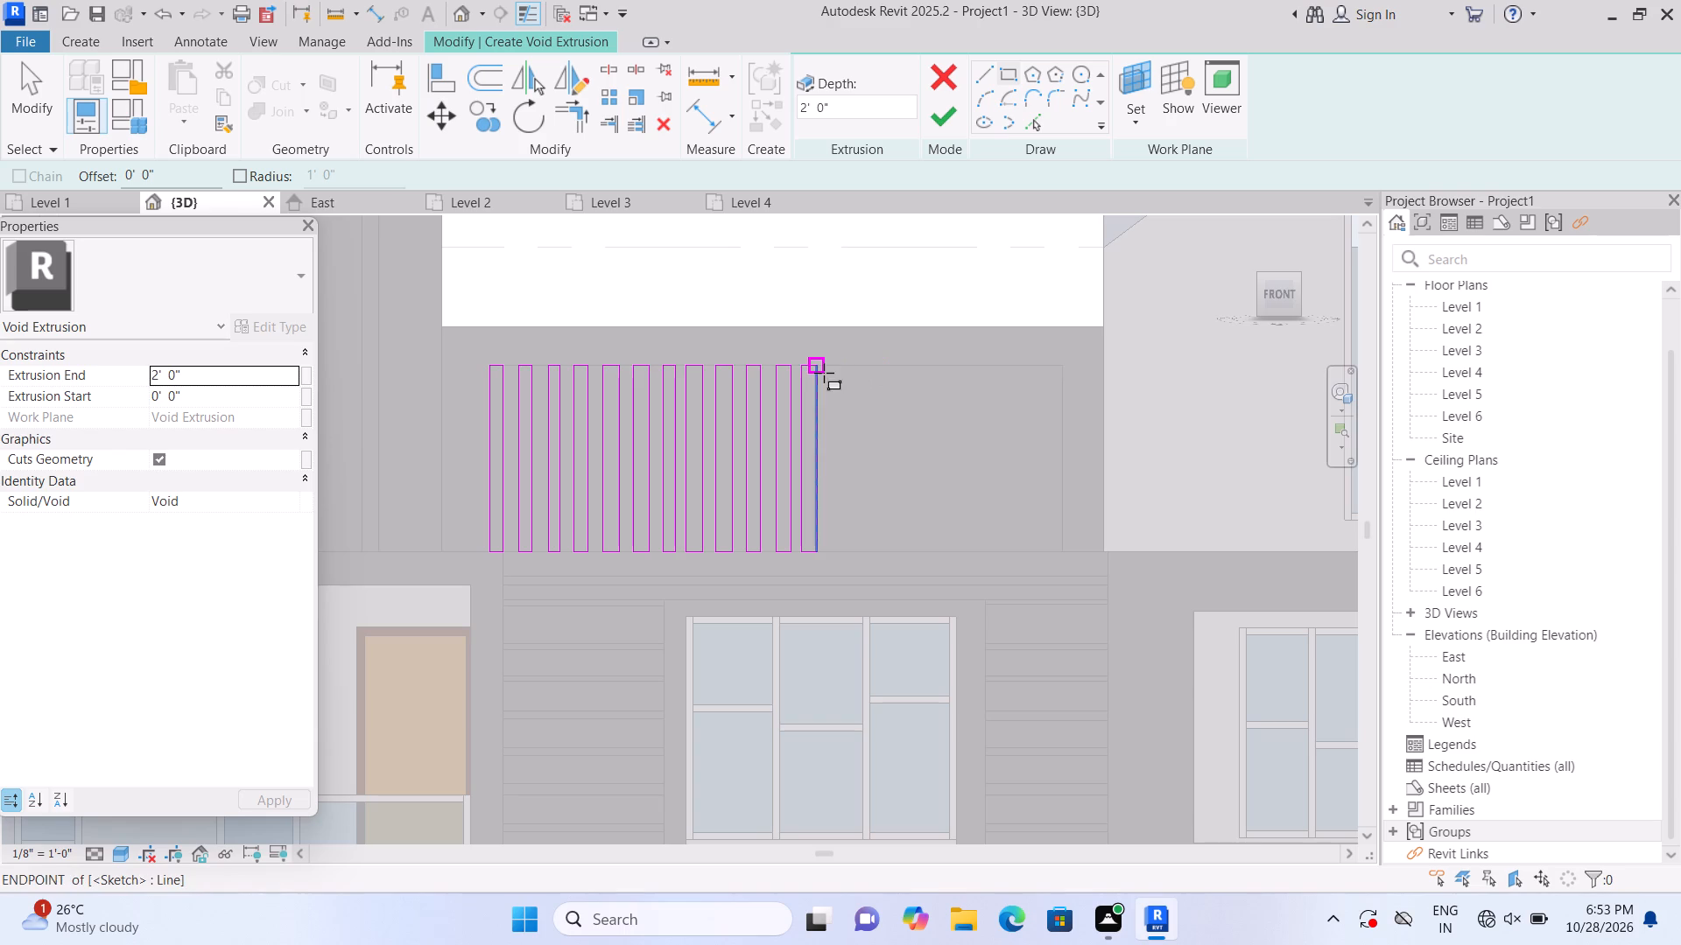
{"action": "left_click", "coordinate": [831, 372]}
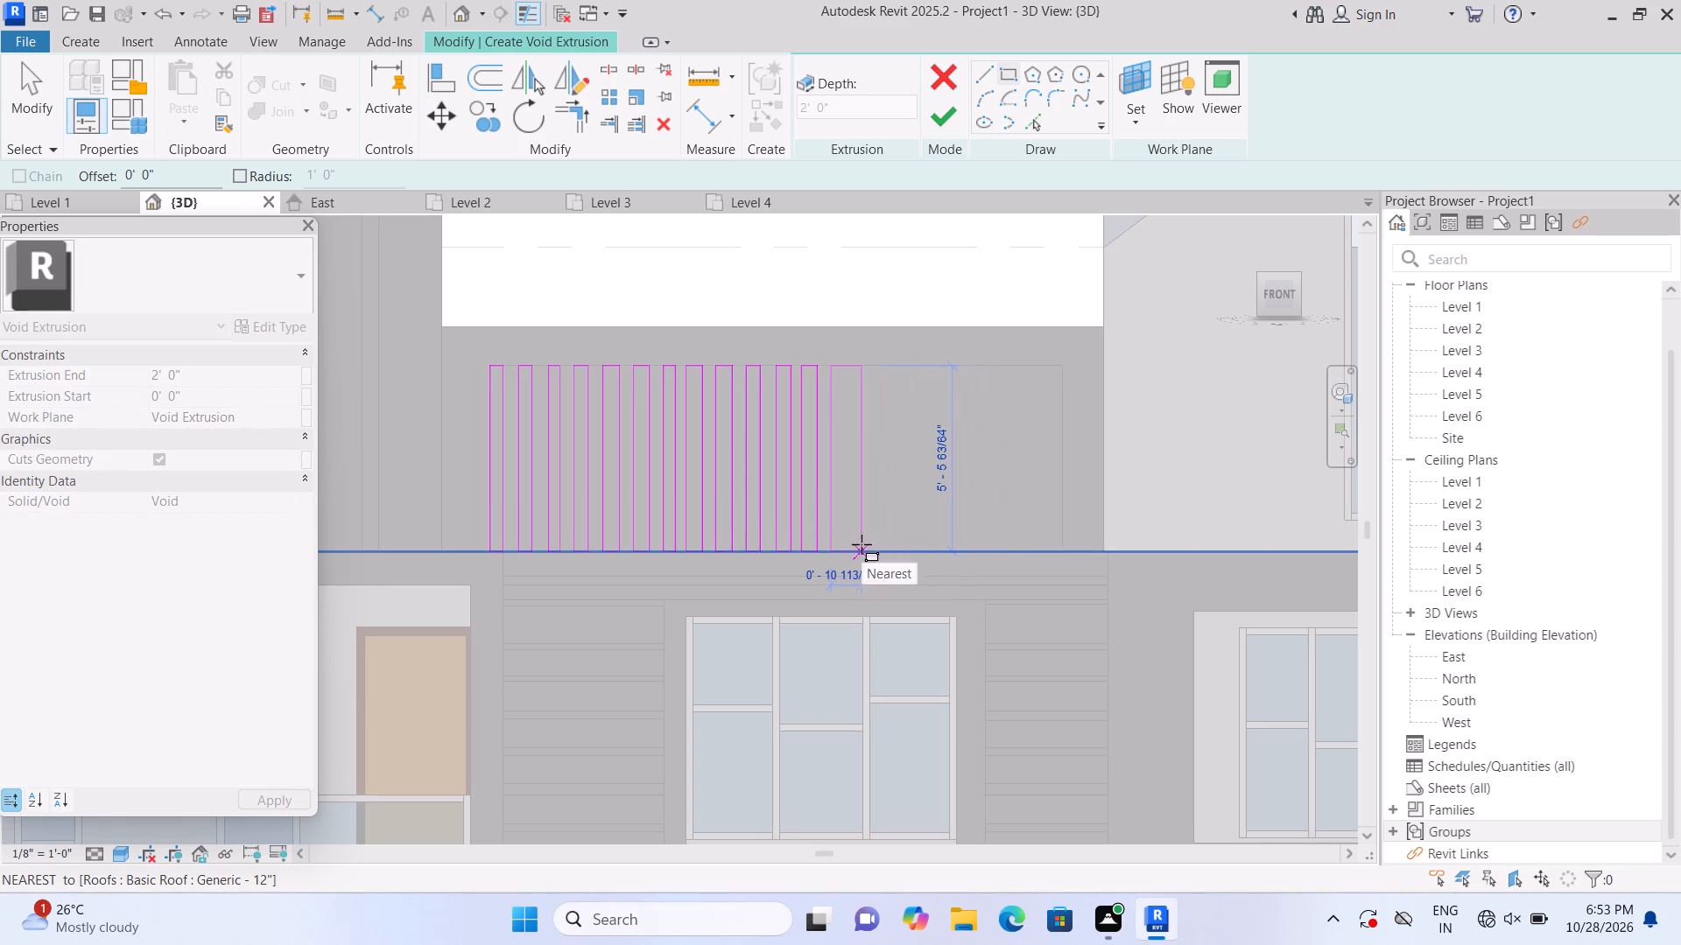
{"action": "scroll", "coordinate": [858, 552], "scroll_direction": "up", "scroll_amount": 4}
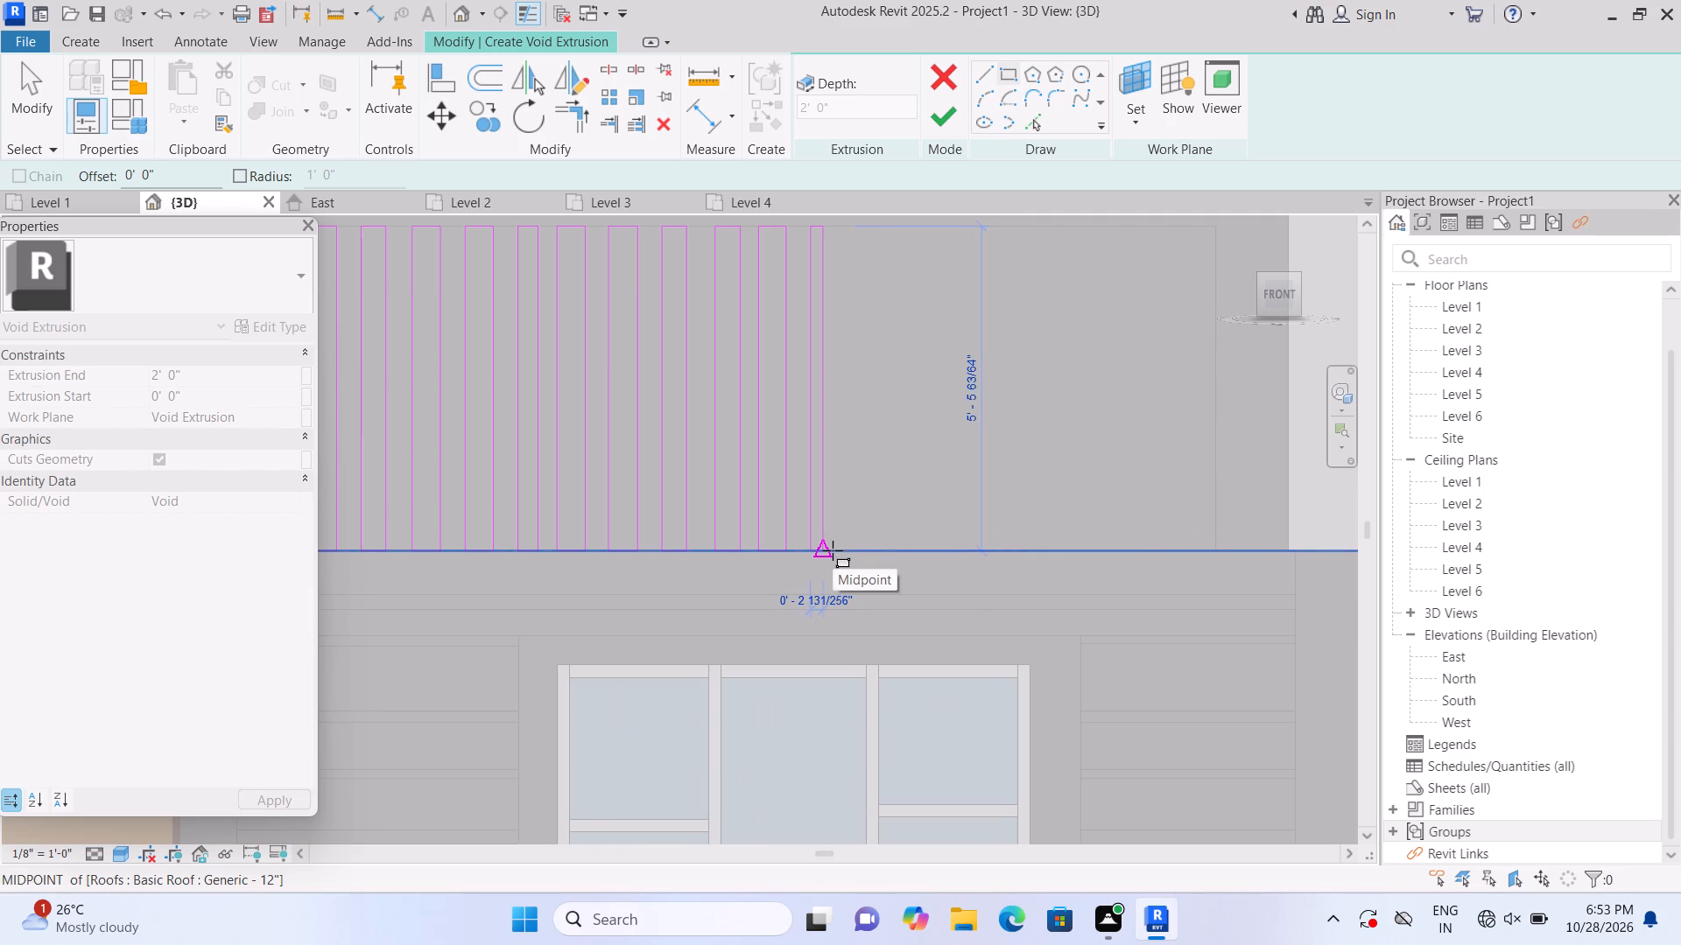
{"action": "left_click", "coordinate": [833, 550]}
{"action": "key", "text": "Escape"}
{"action": "scroll", "coordinate": [893, 456], "scroll_direction": "down", "scroll_amount": 3}
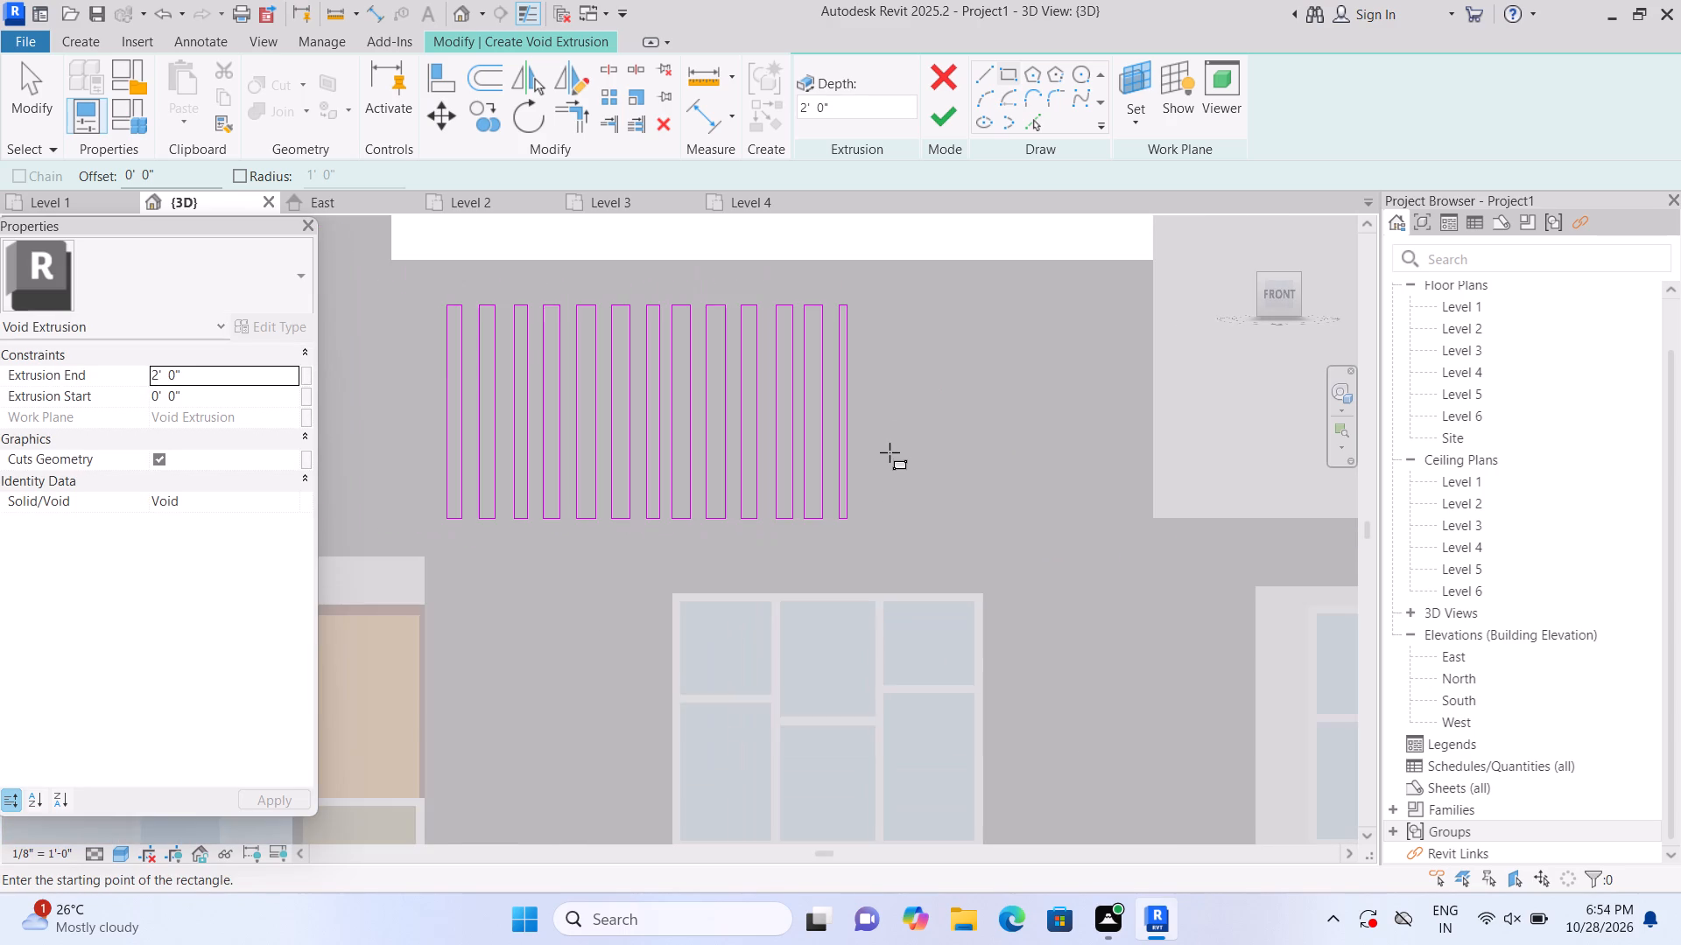
{"action": "left_click", "coordinate": [861, 308]}
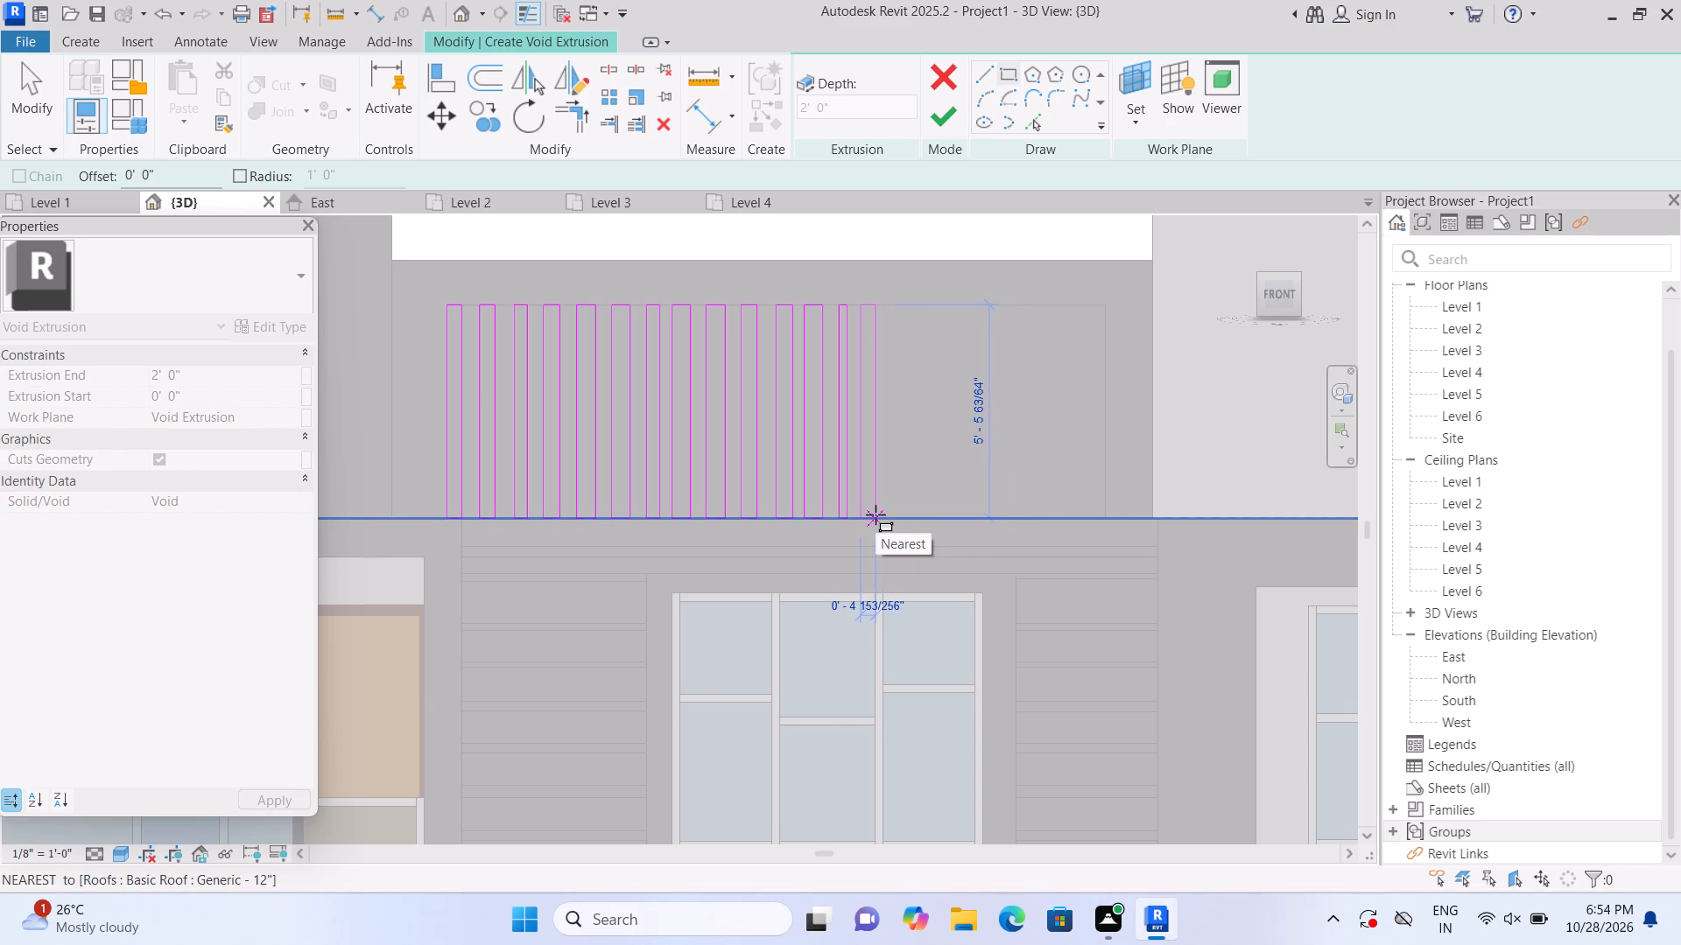
{"action": "left_click", "coordinate": [874, 514]}
{"action": "key", "text": "Escape"}
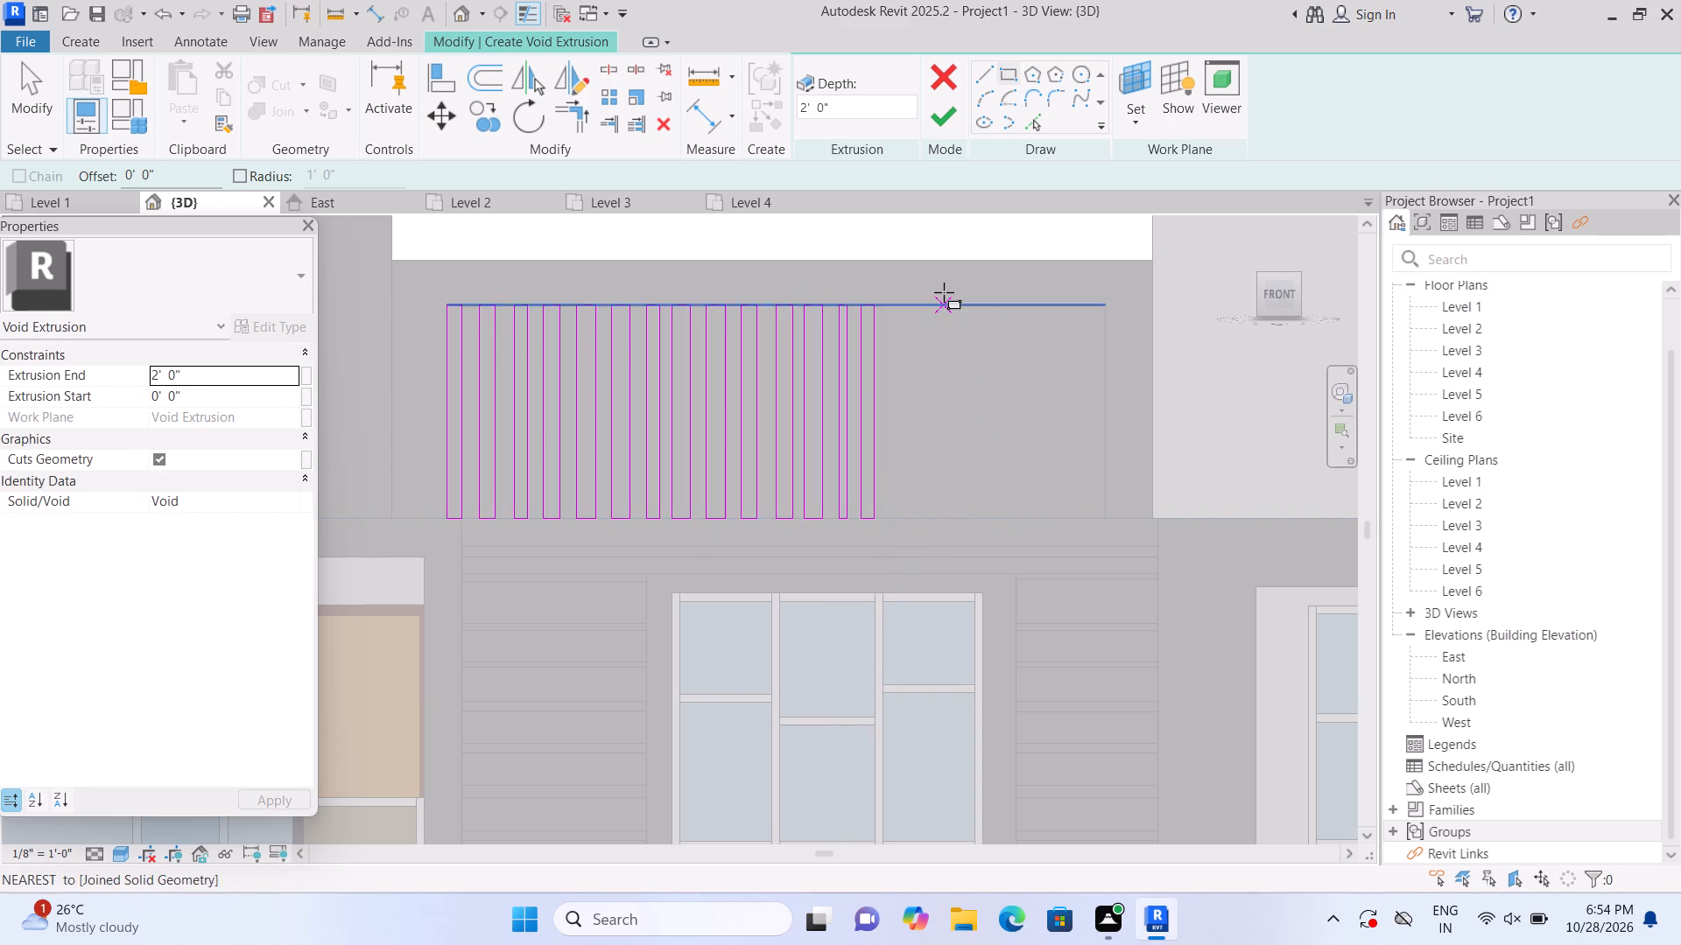
{"action": "left_click", "coordinate": [890, 305]}
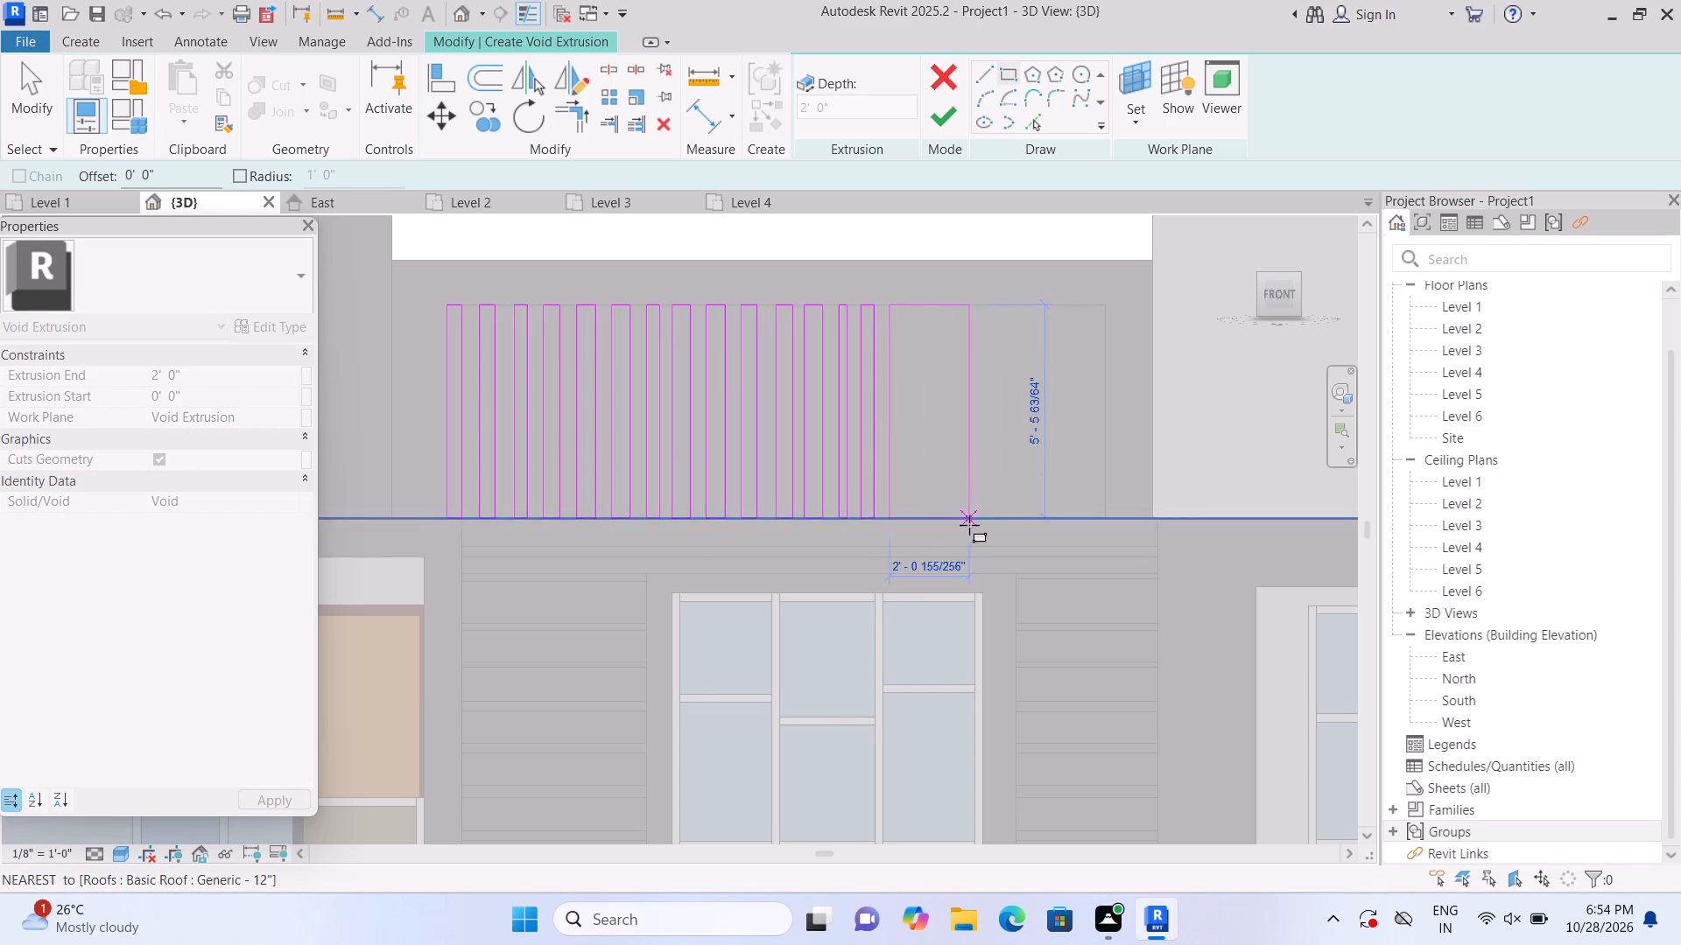
{"action": "left_click", "coordinate": [903, 514]}
{"action": "key", "text": "Escape"}
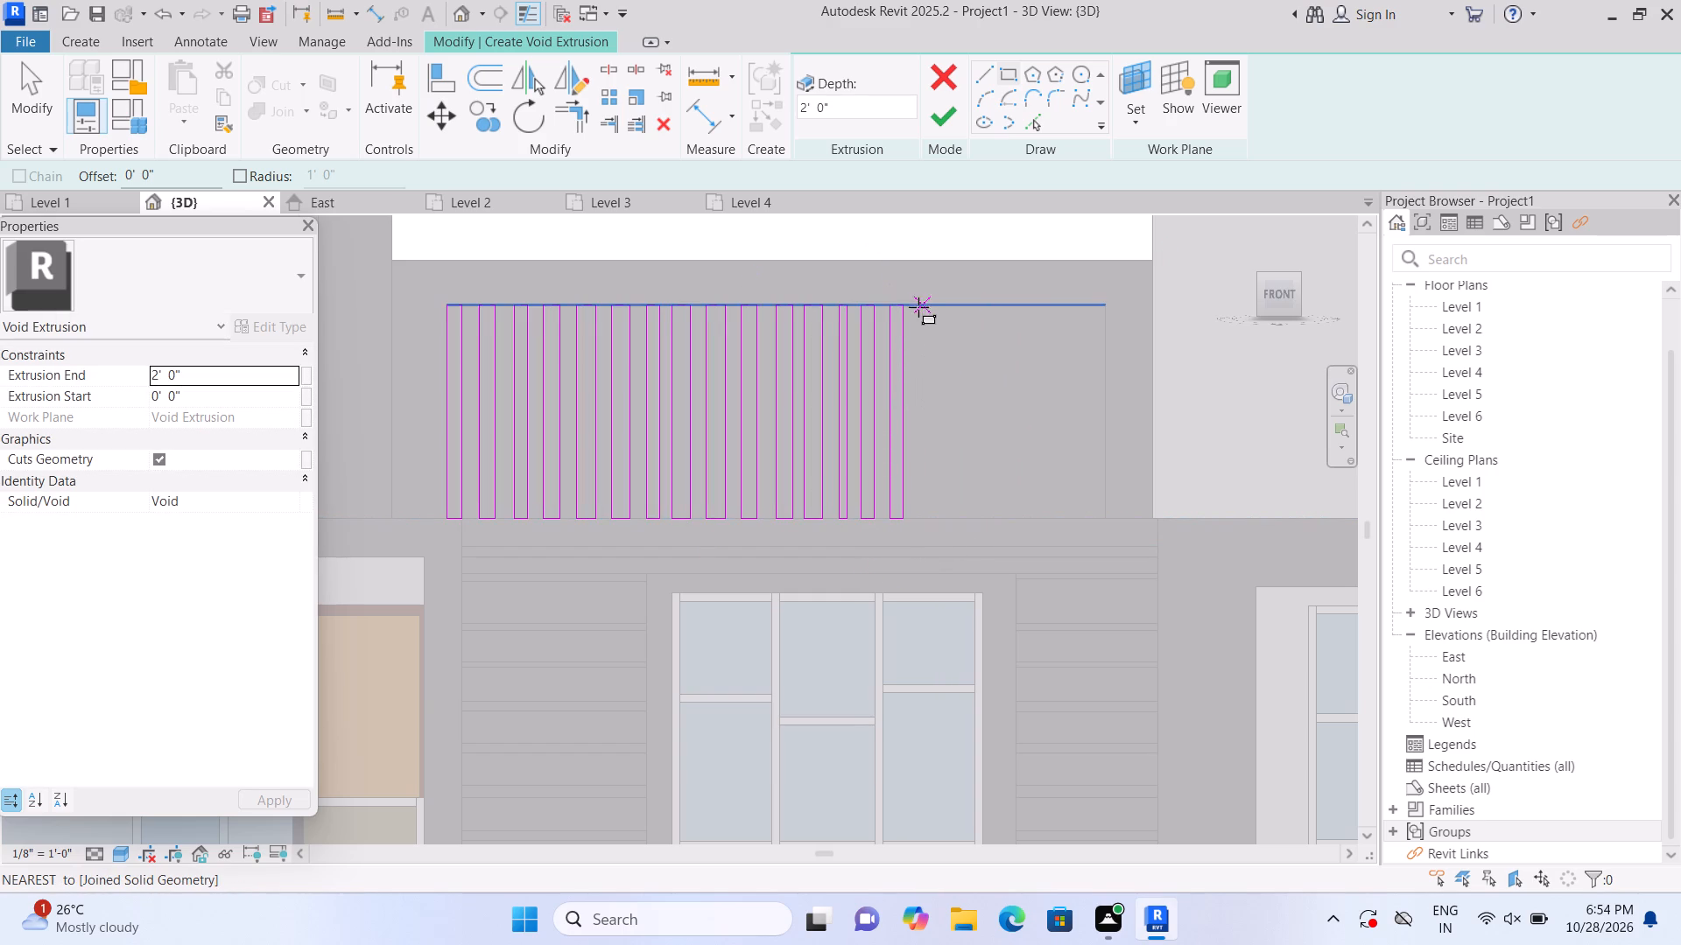
Add the sixteenth, seventeenth and eighteenth full-height strip rectangles, about 4" to 5" wide, ending above the central window's right edge.
{"action": "left_click", "coordinate": [913, 305]}
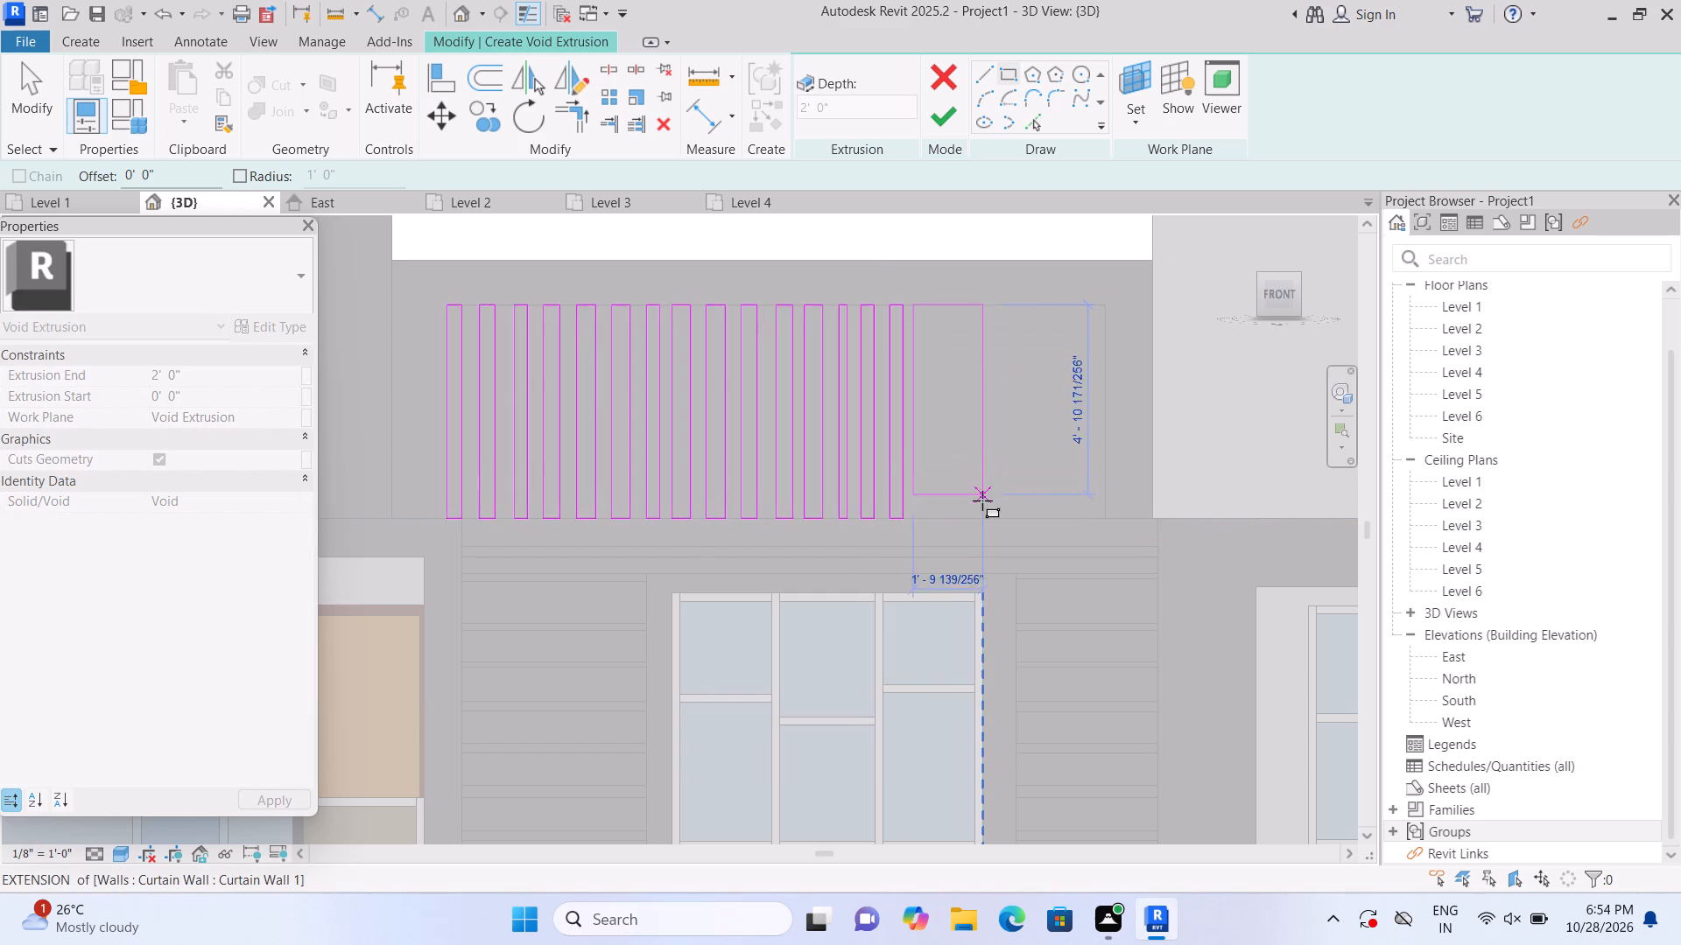
{"action": "left_click", "coordinate": [929, 523]}
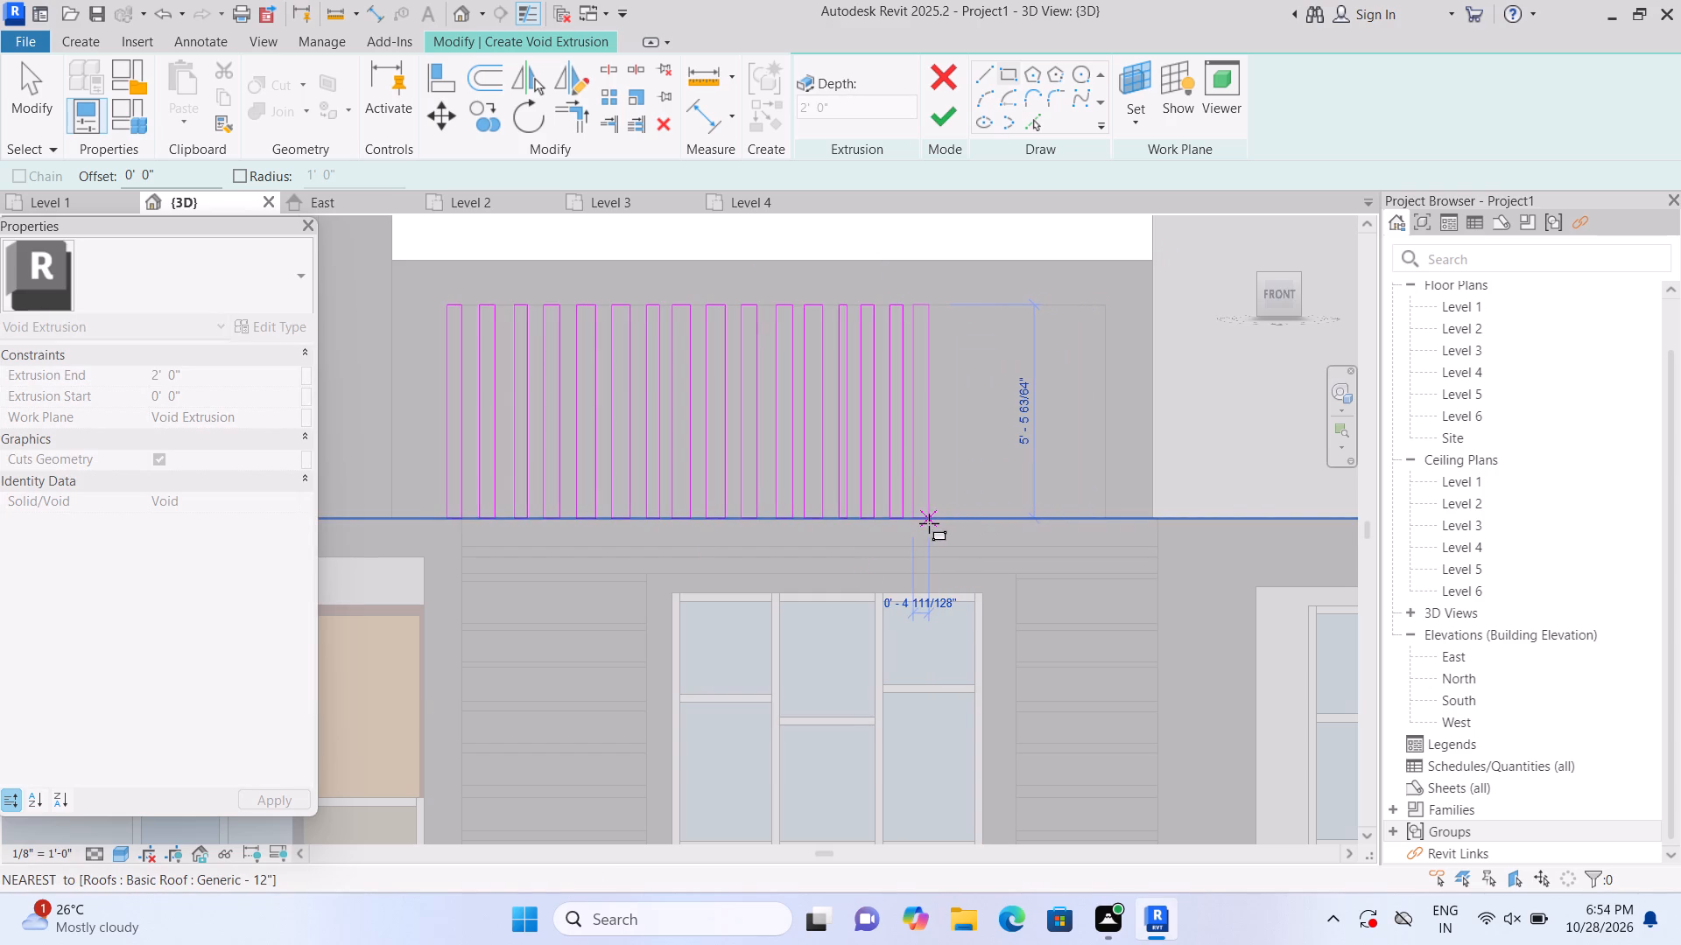
{"action": "key", "text": "Escape"}
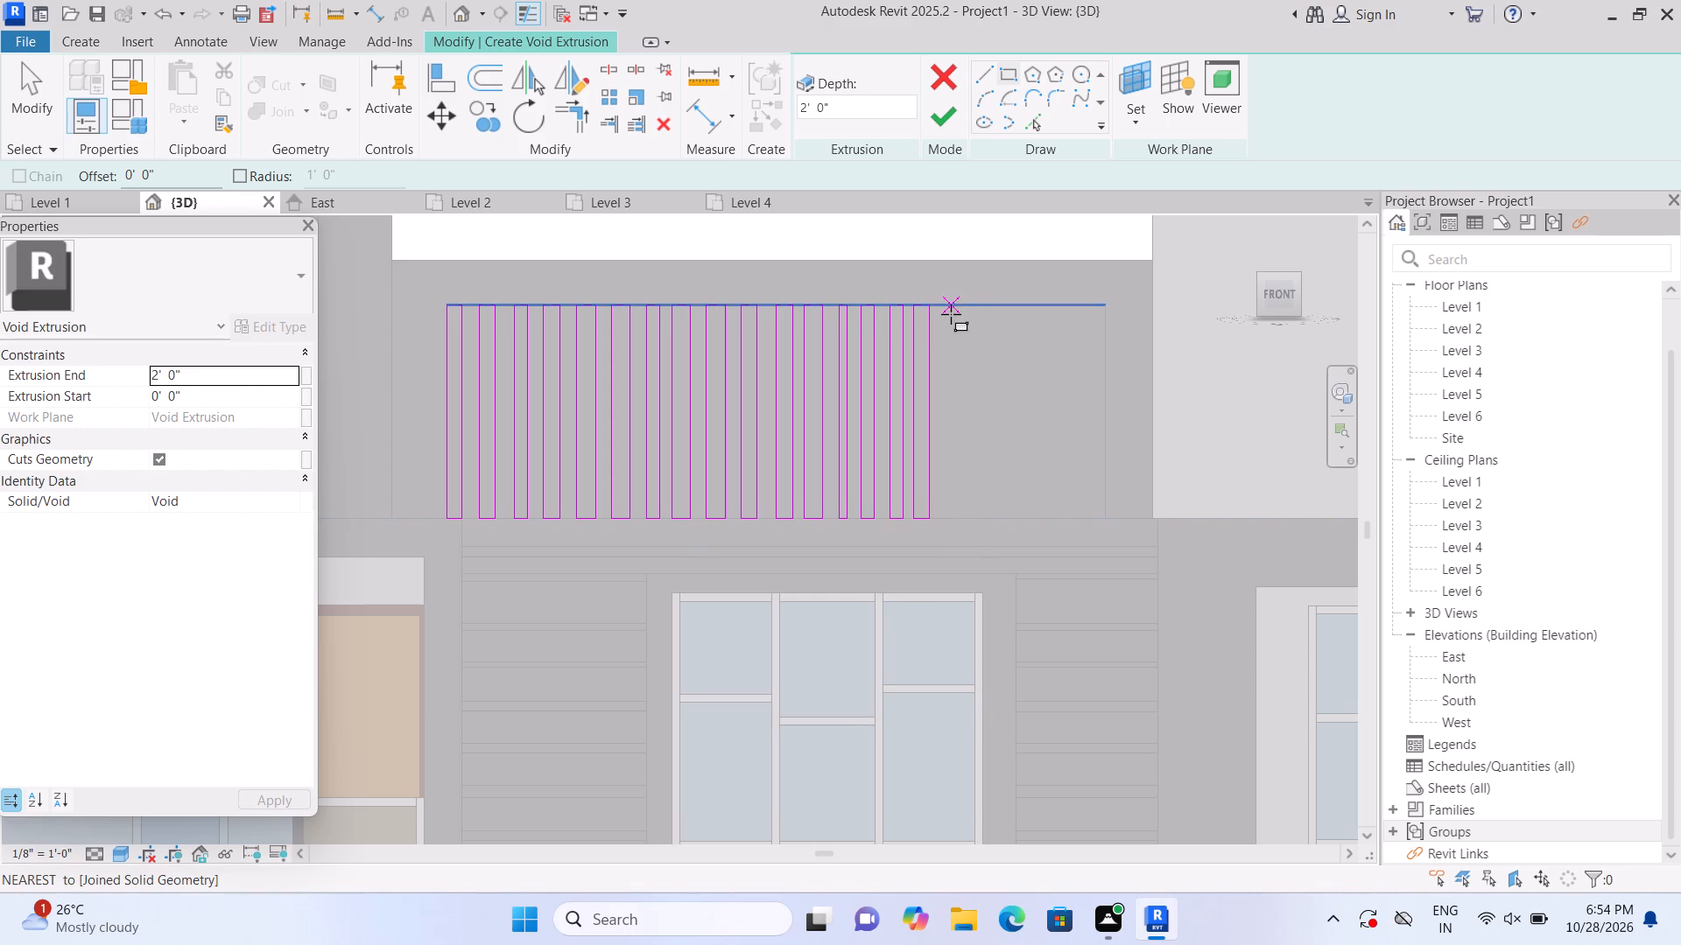
{"action": "left_click", "coordinate": [940, 311]}
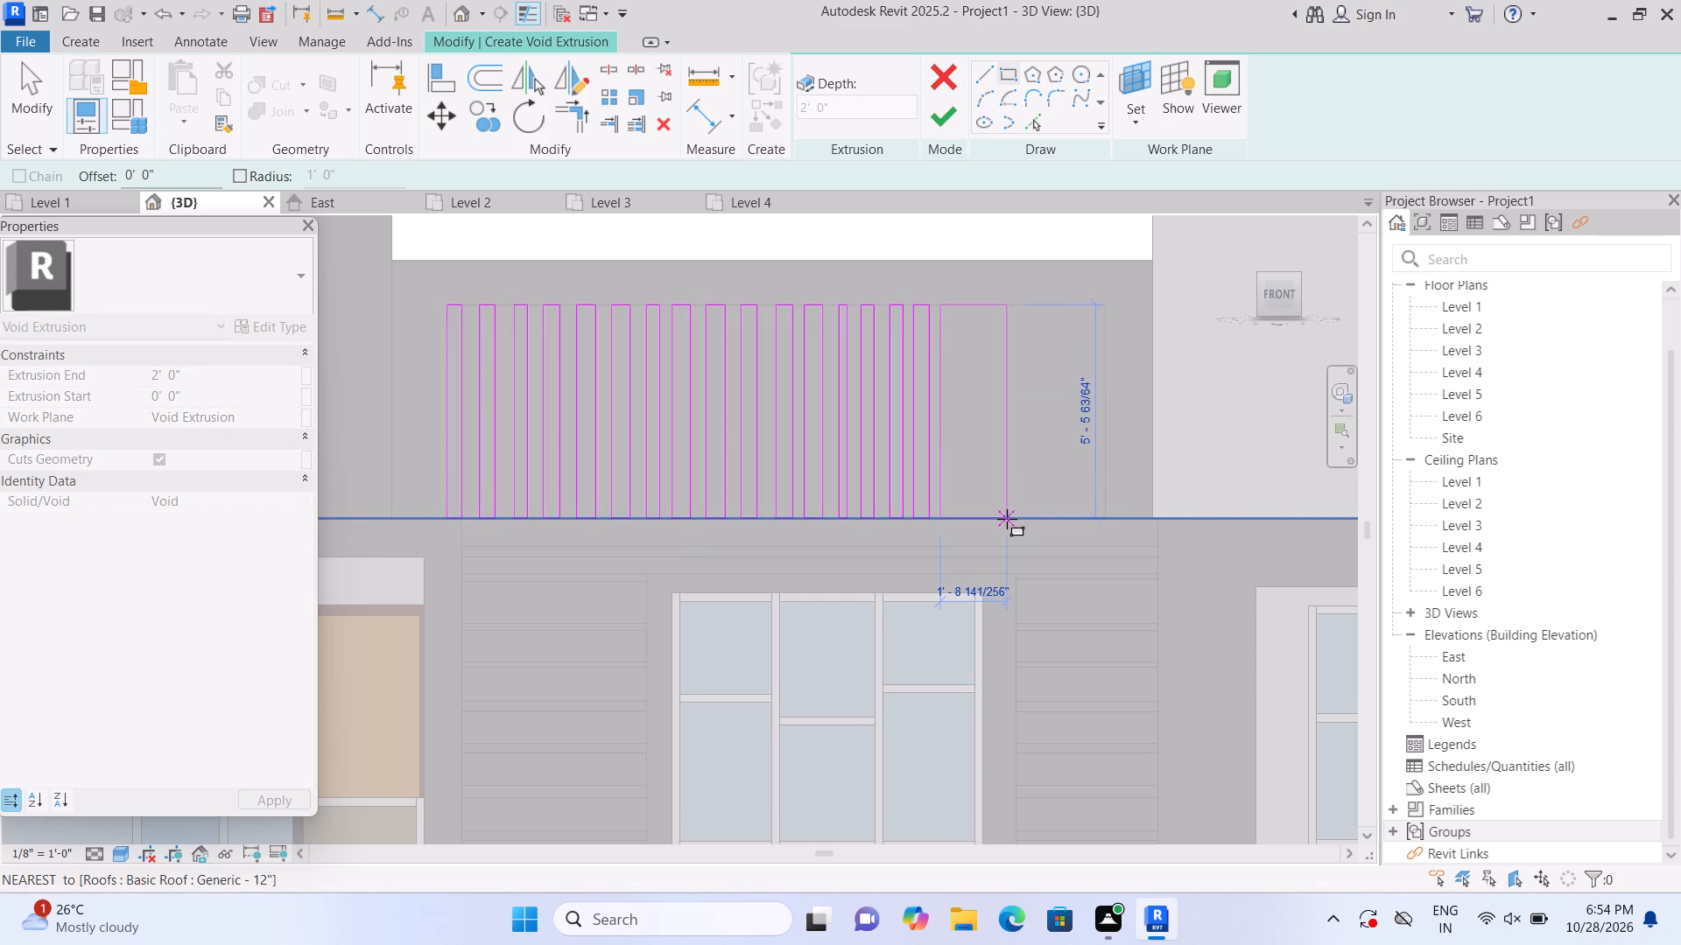
{"action": "left_click", "coordinate": [956, 514]}
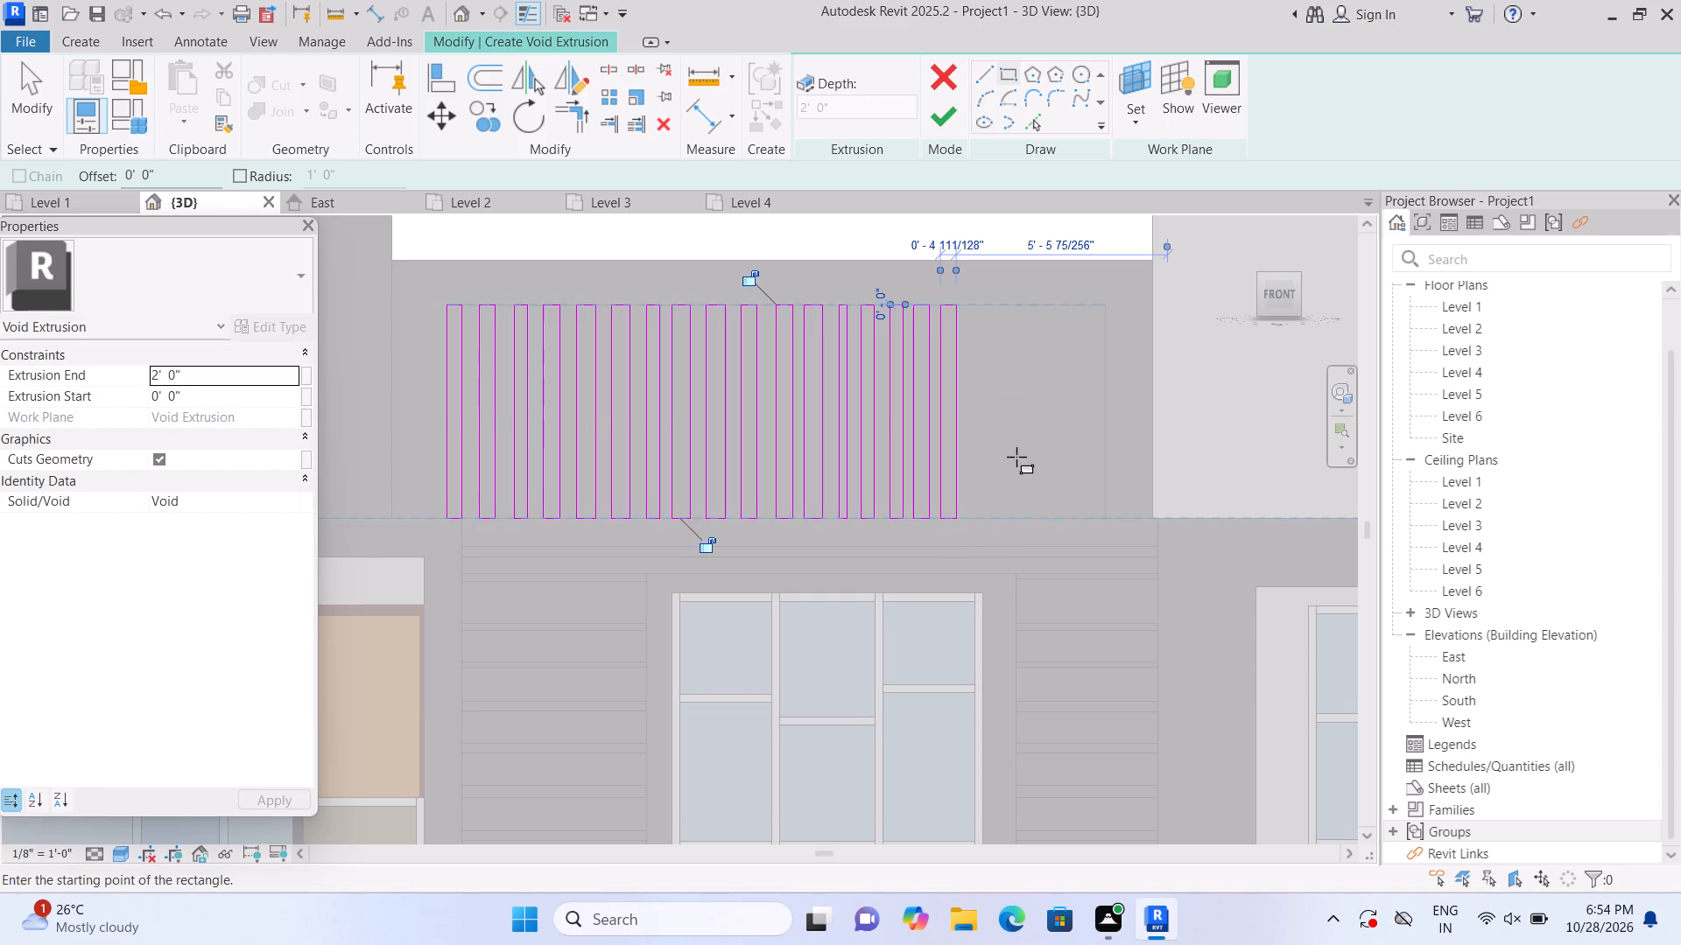
{"action": "key", "text": "Escape"}
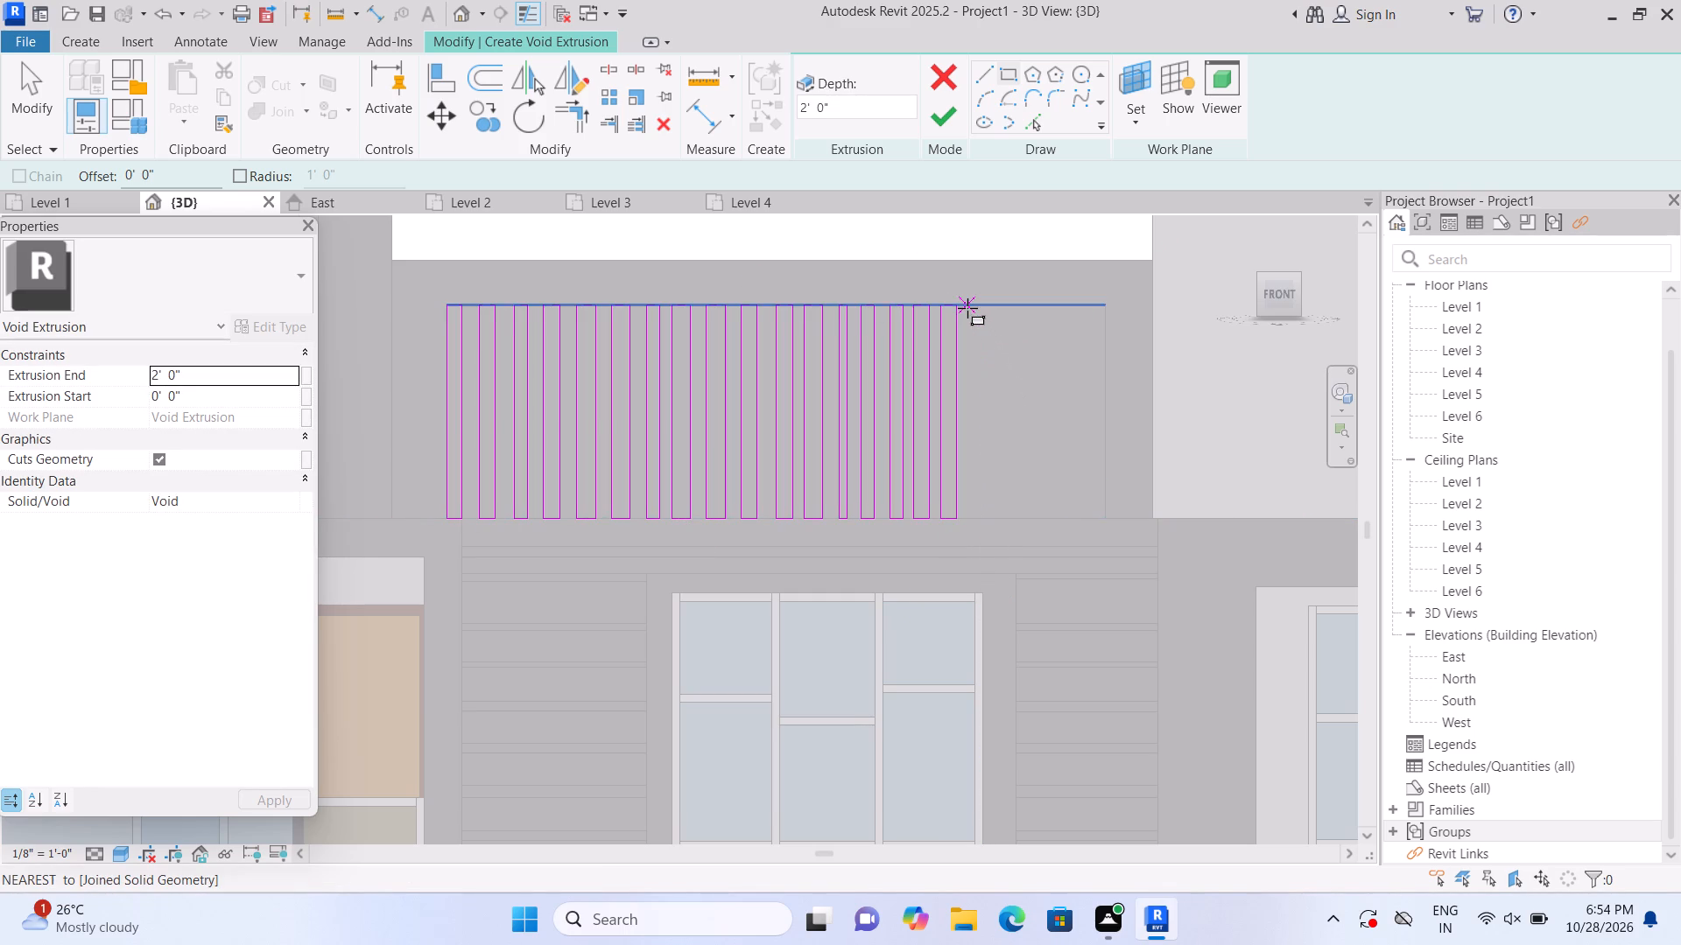
{"action": "left_click", "coordinate": [969, 308]}
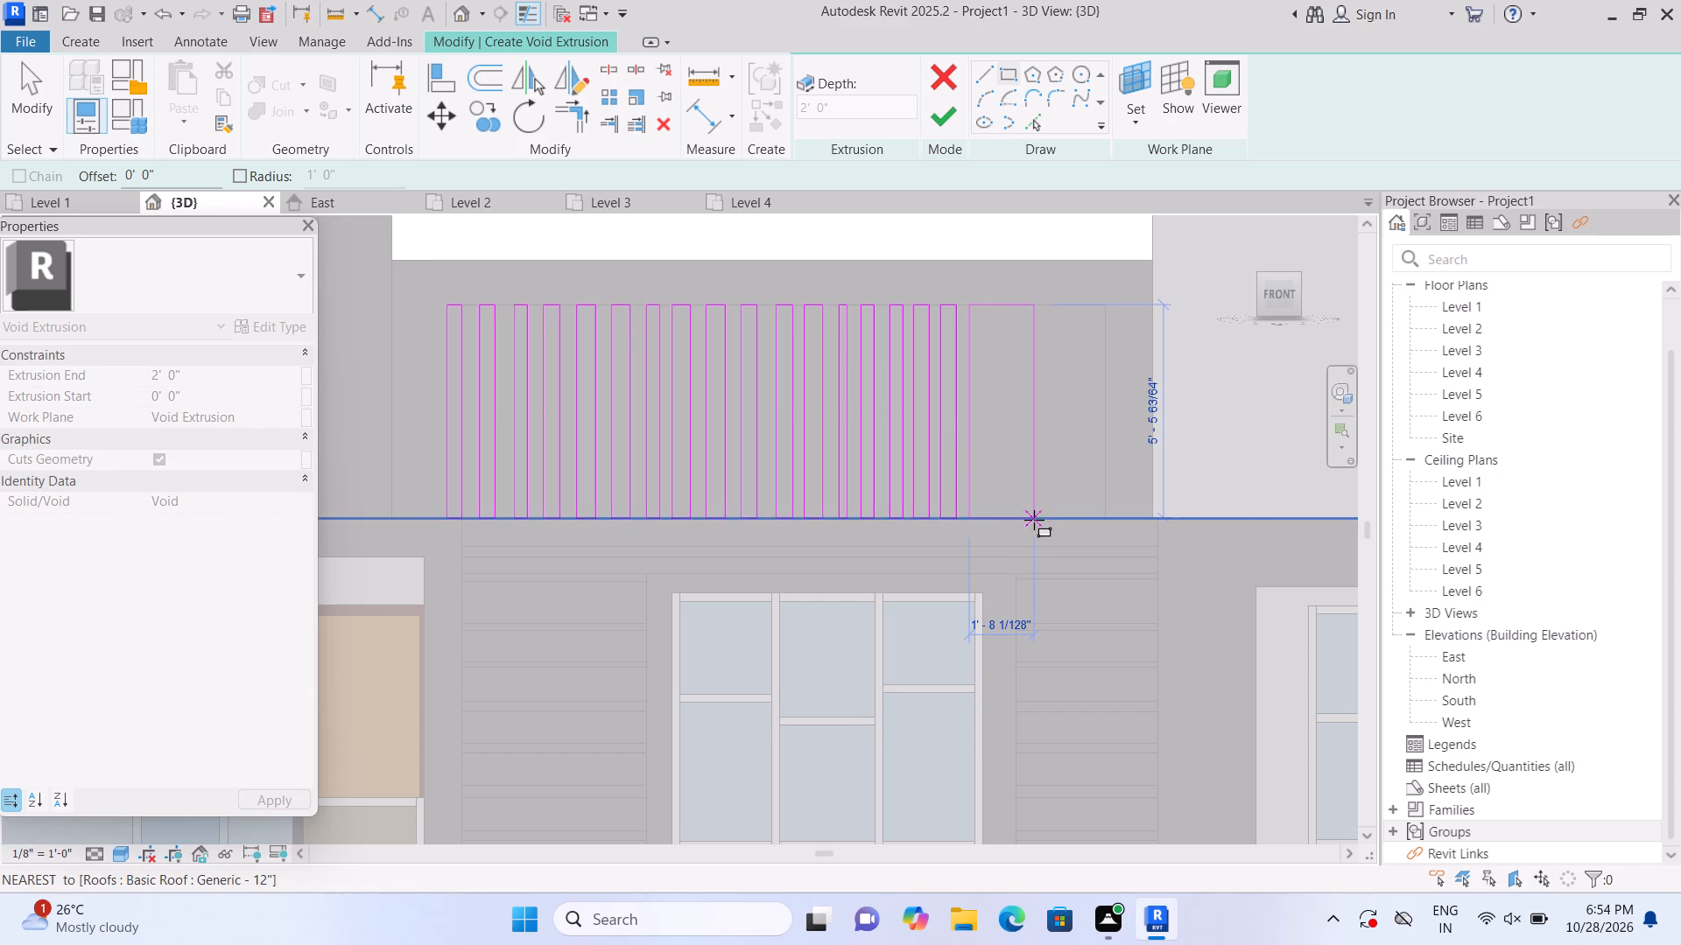
{"action": "left_click", "coordinate": [986, 520]}
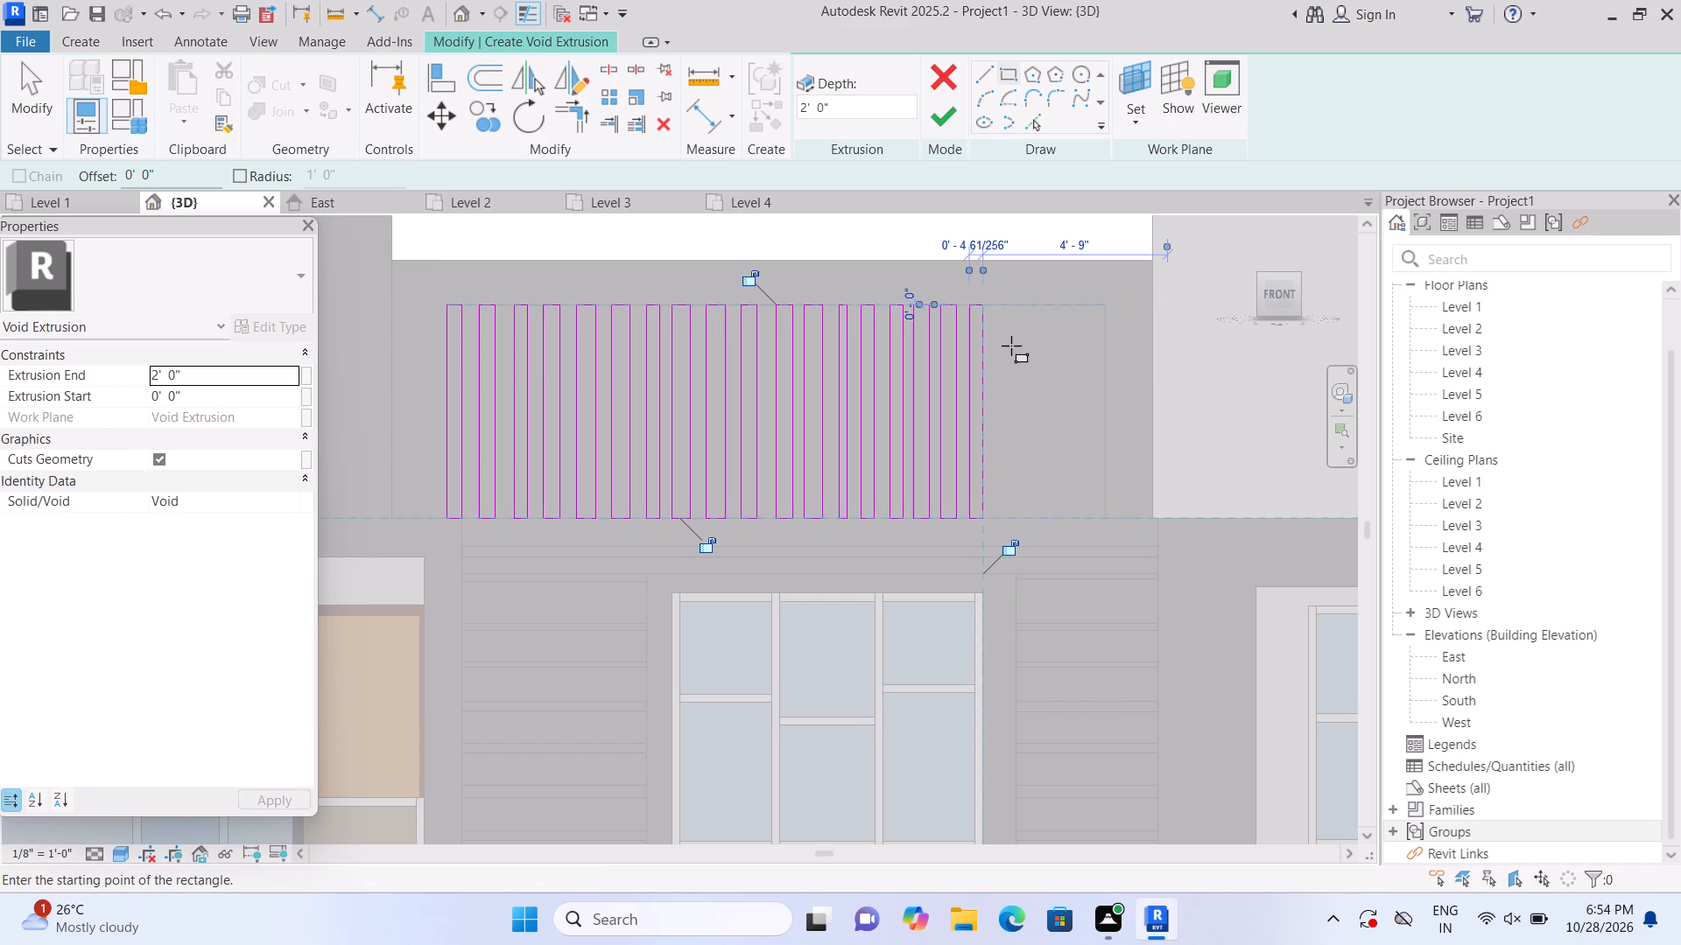
{"action": "key", "text": "Escape"}
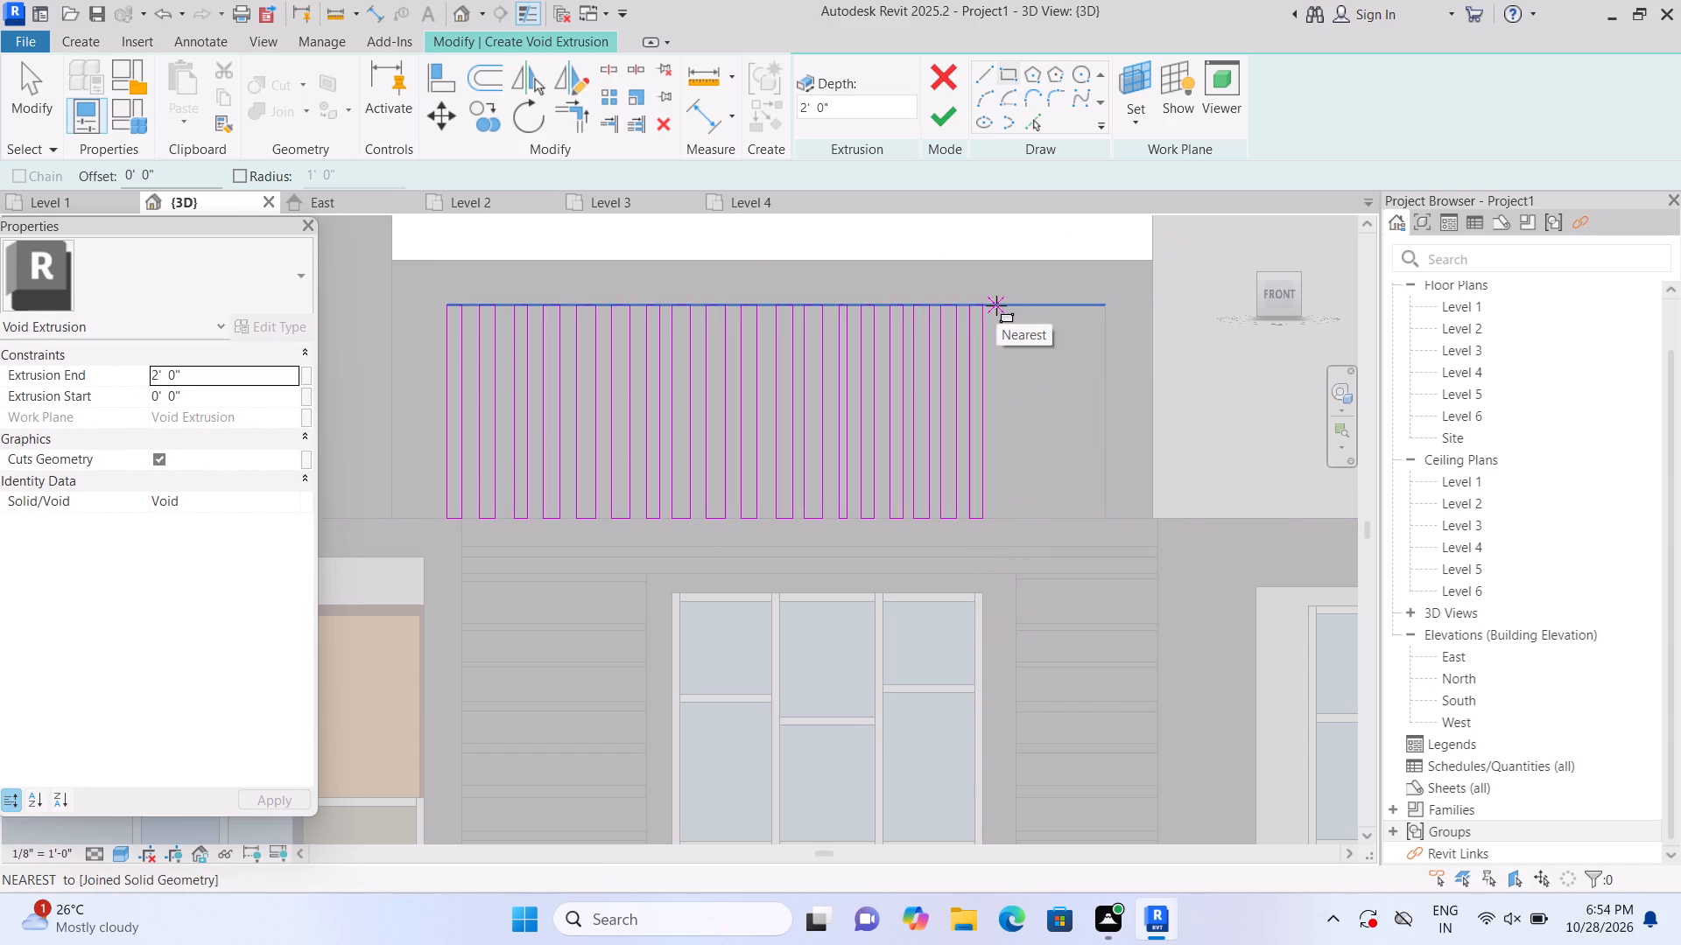
Add the nineteenth to twenty-second full-height strip rectangles, about 3.5" to 6" wide, ending just short of the recess's right edge.
{"action": "left_click", "coordinate": [994, 305]}
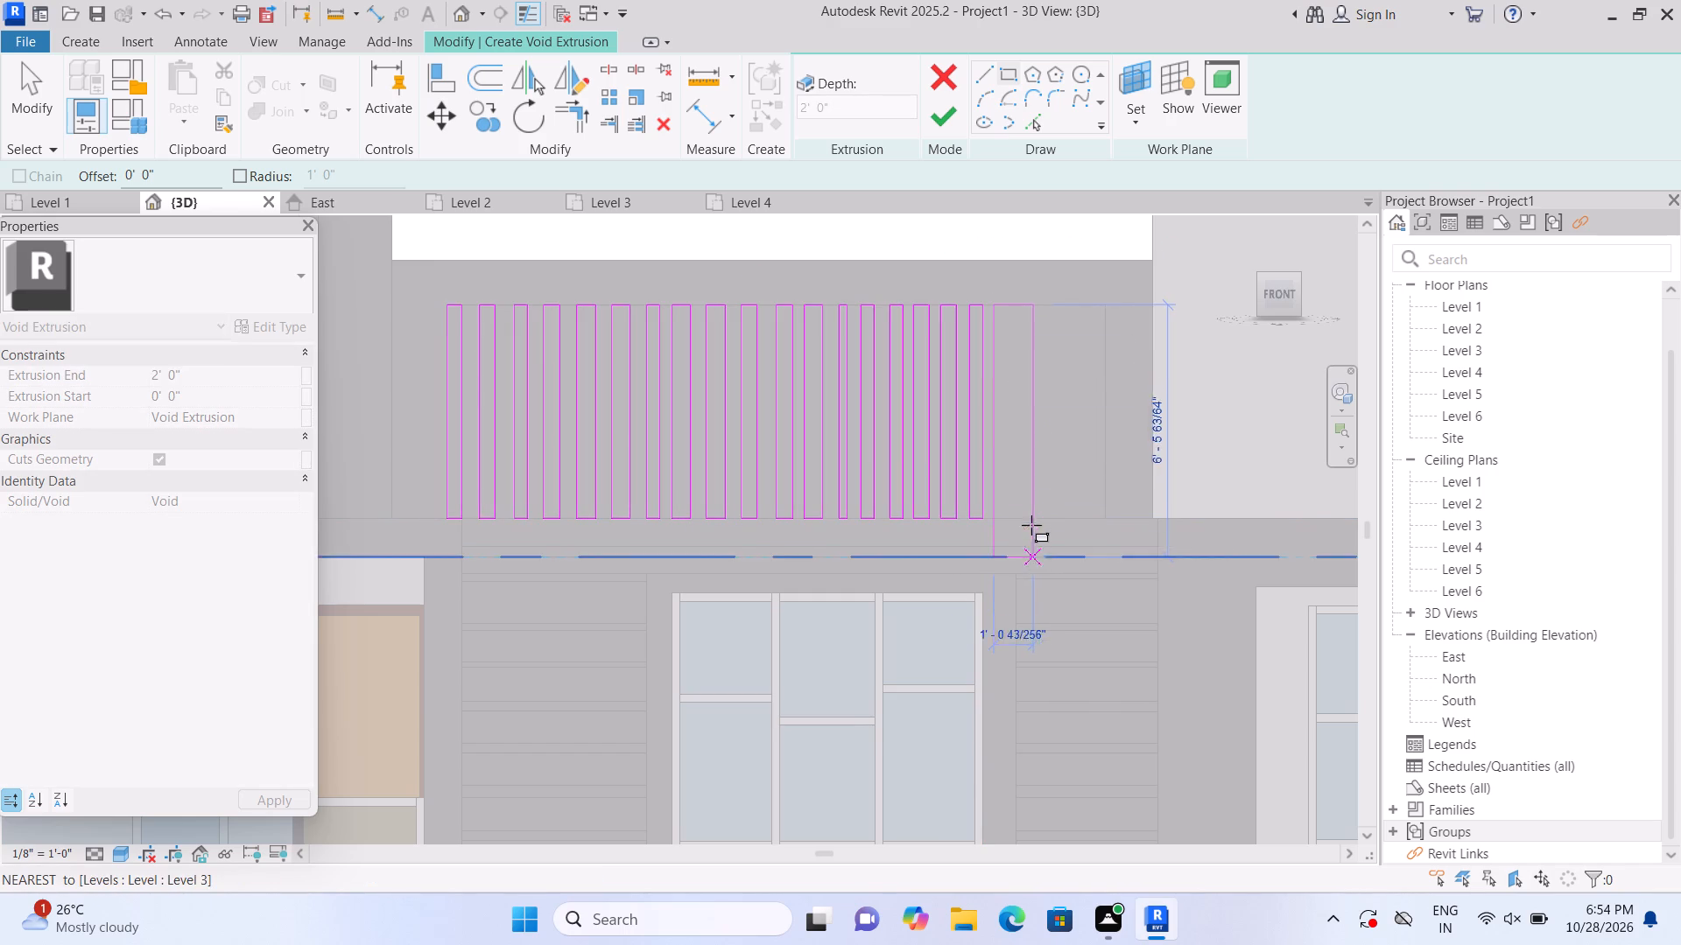
{"action": "left_click", "coordinate": [1010, 520]}
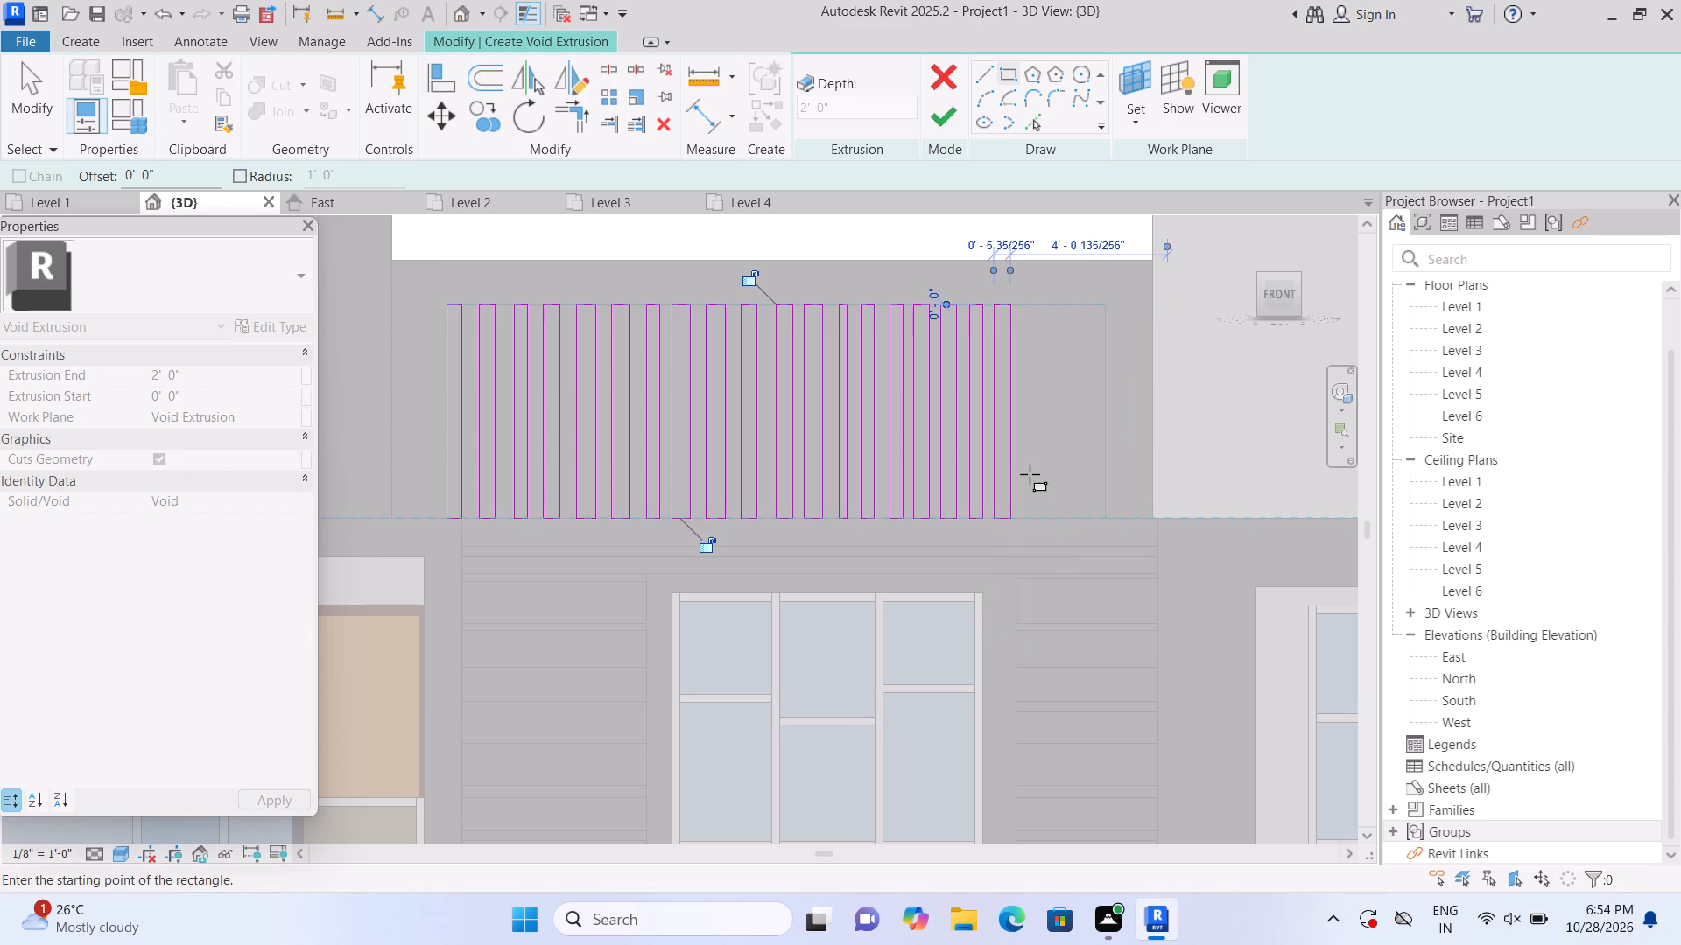
{"action": "key", "text": "Escape"}
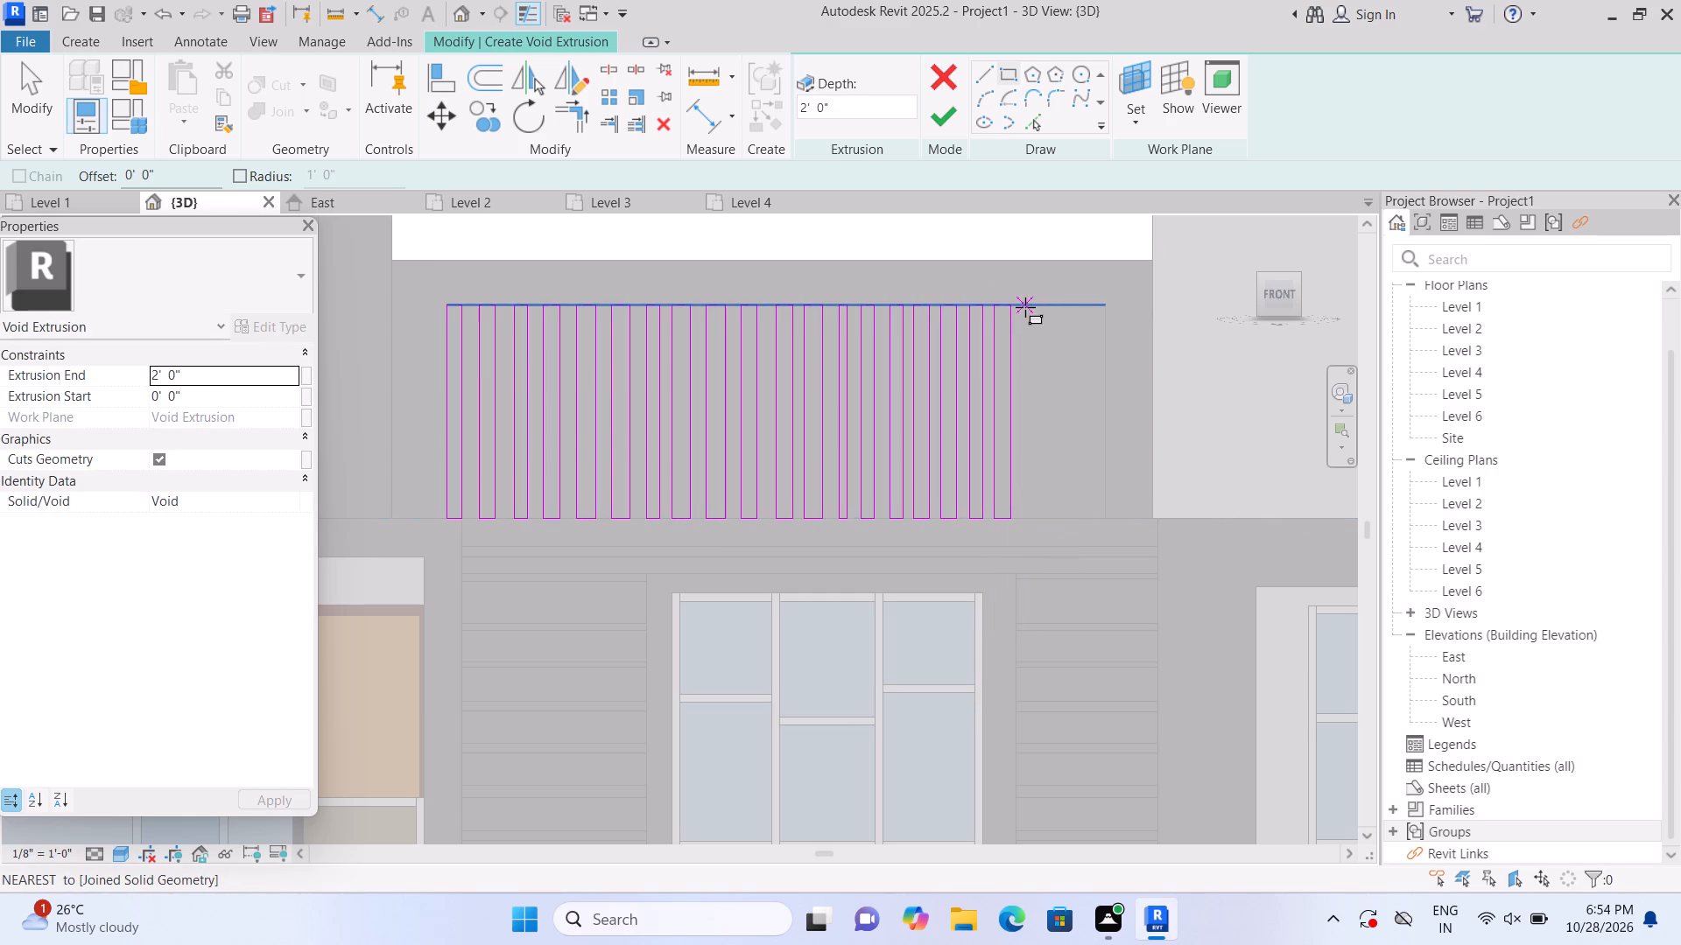
{"action": "left_click", "coordinate": [1021, 307]}
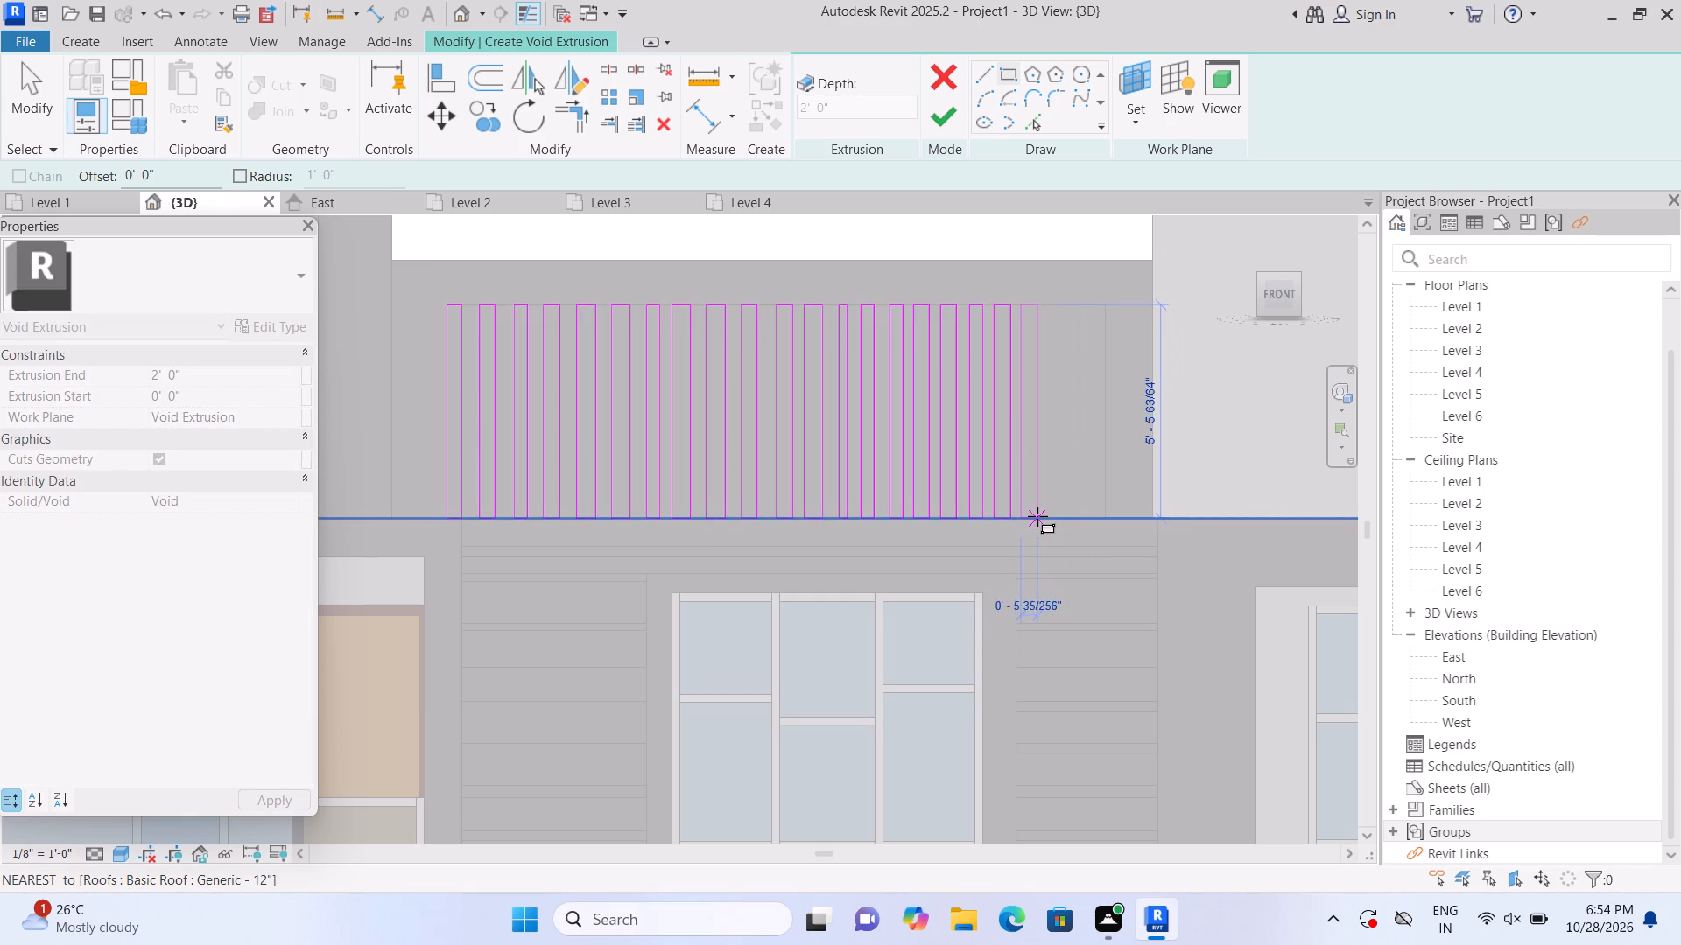
{"action": "left_click", "coordinate": [1032, 517]}
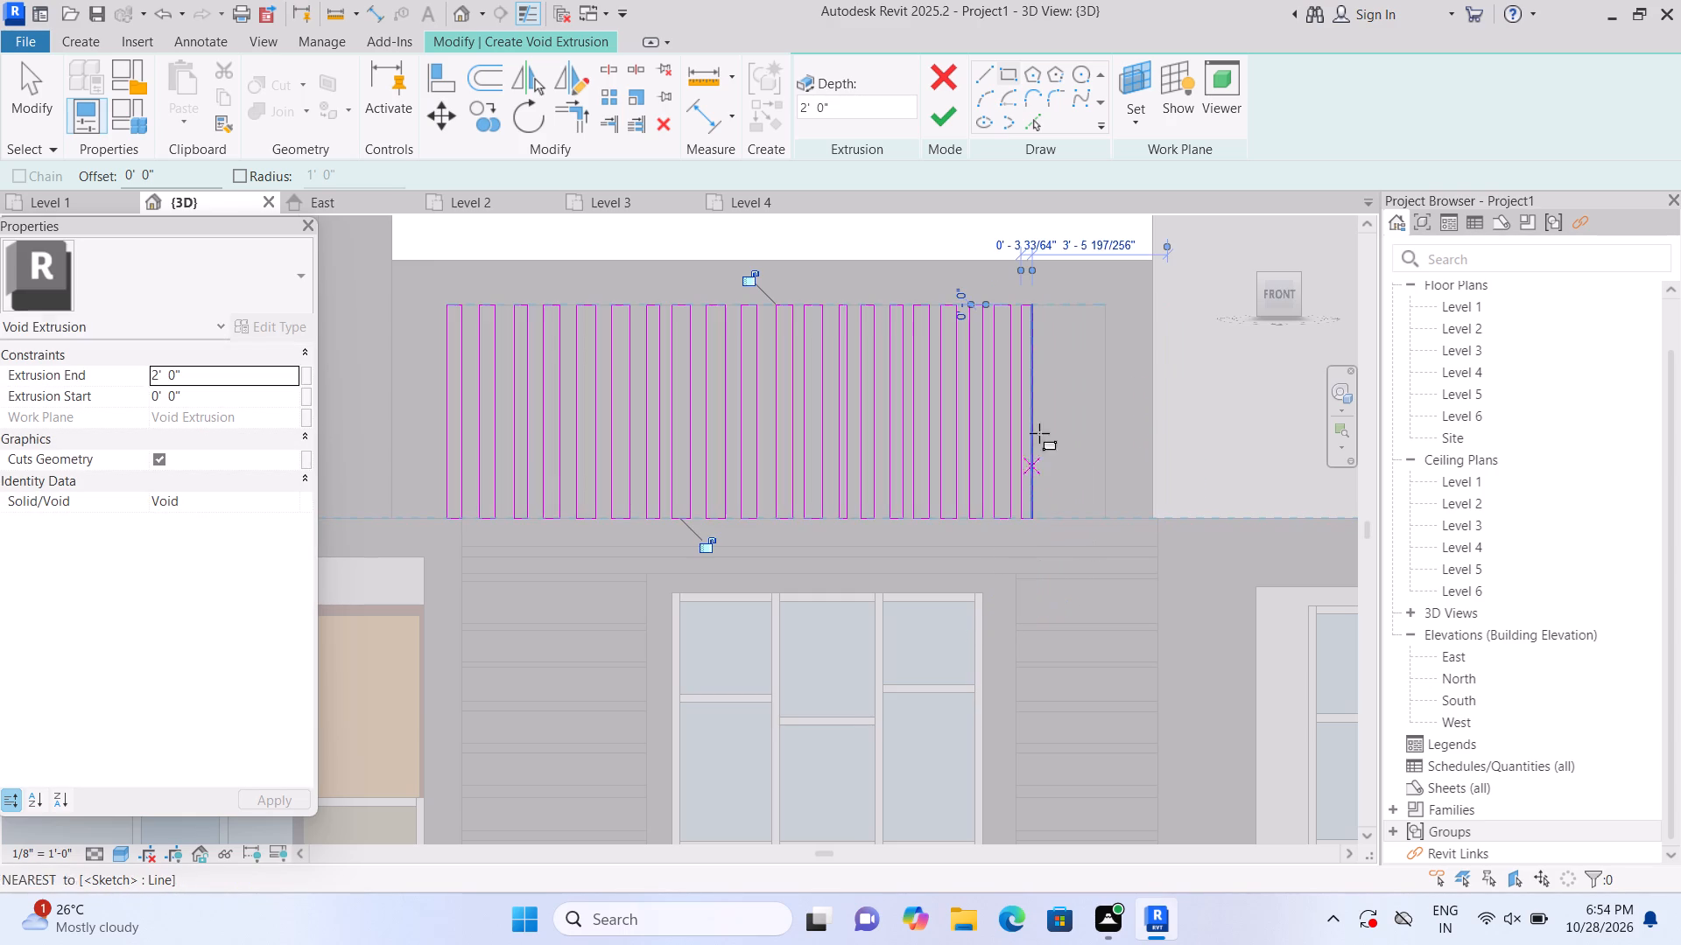
{"action": "key", "text": "Escape"}
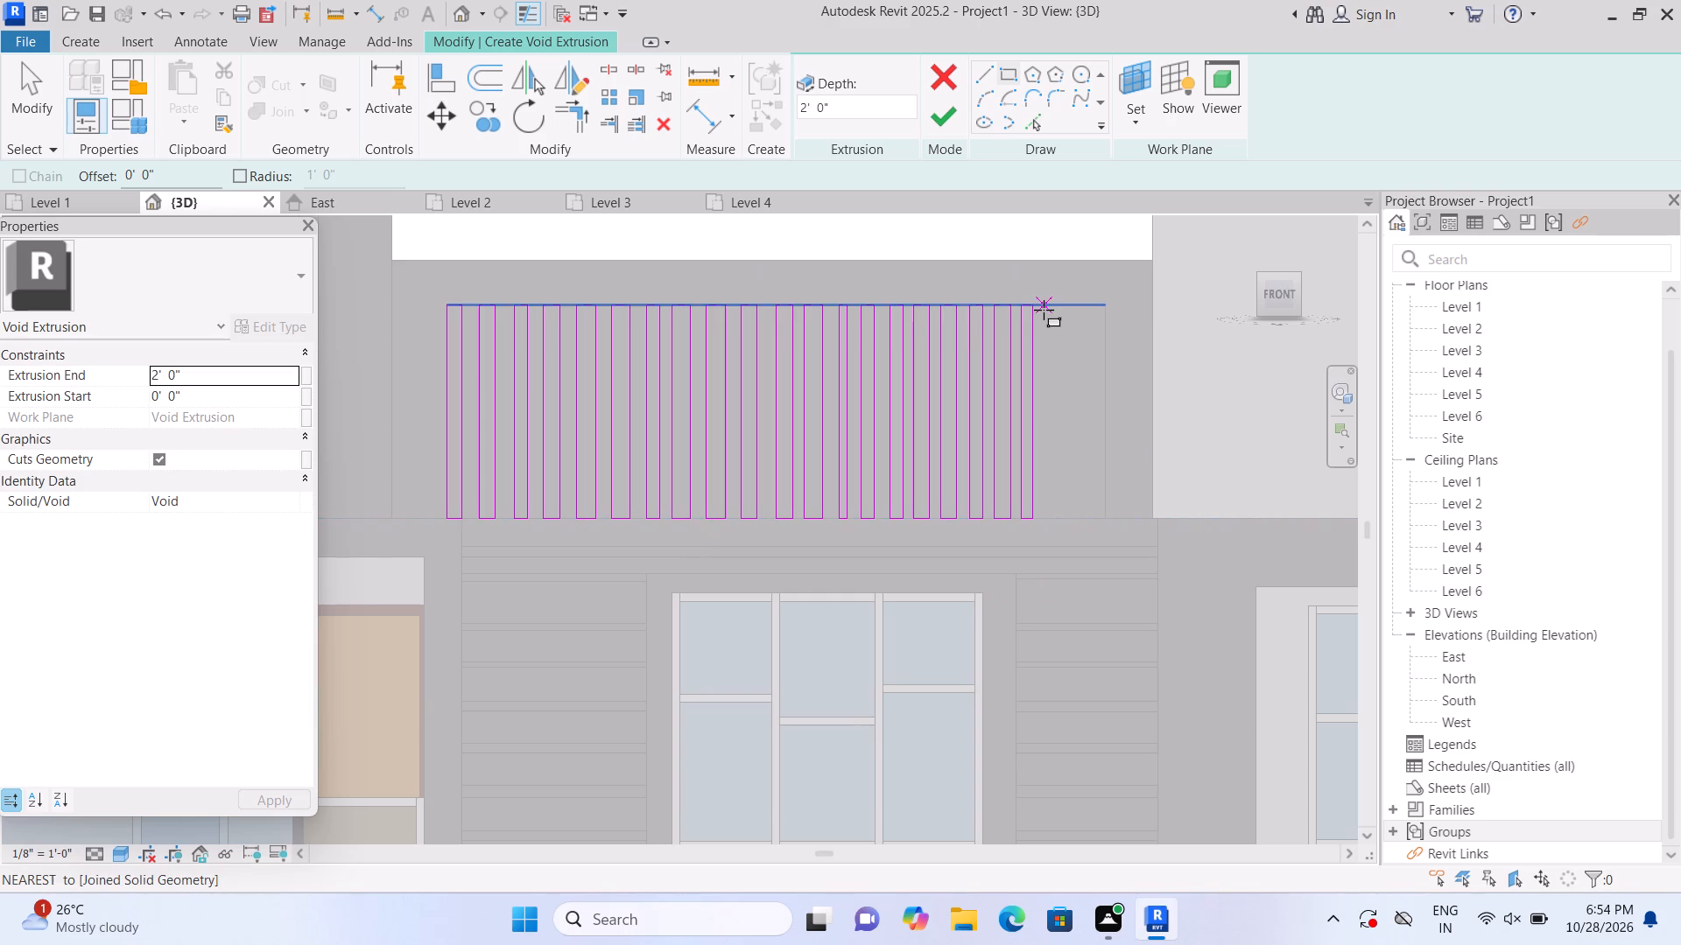
{"action": "left_click", "coordinate": [1044, 310]}
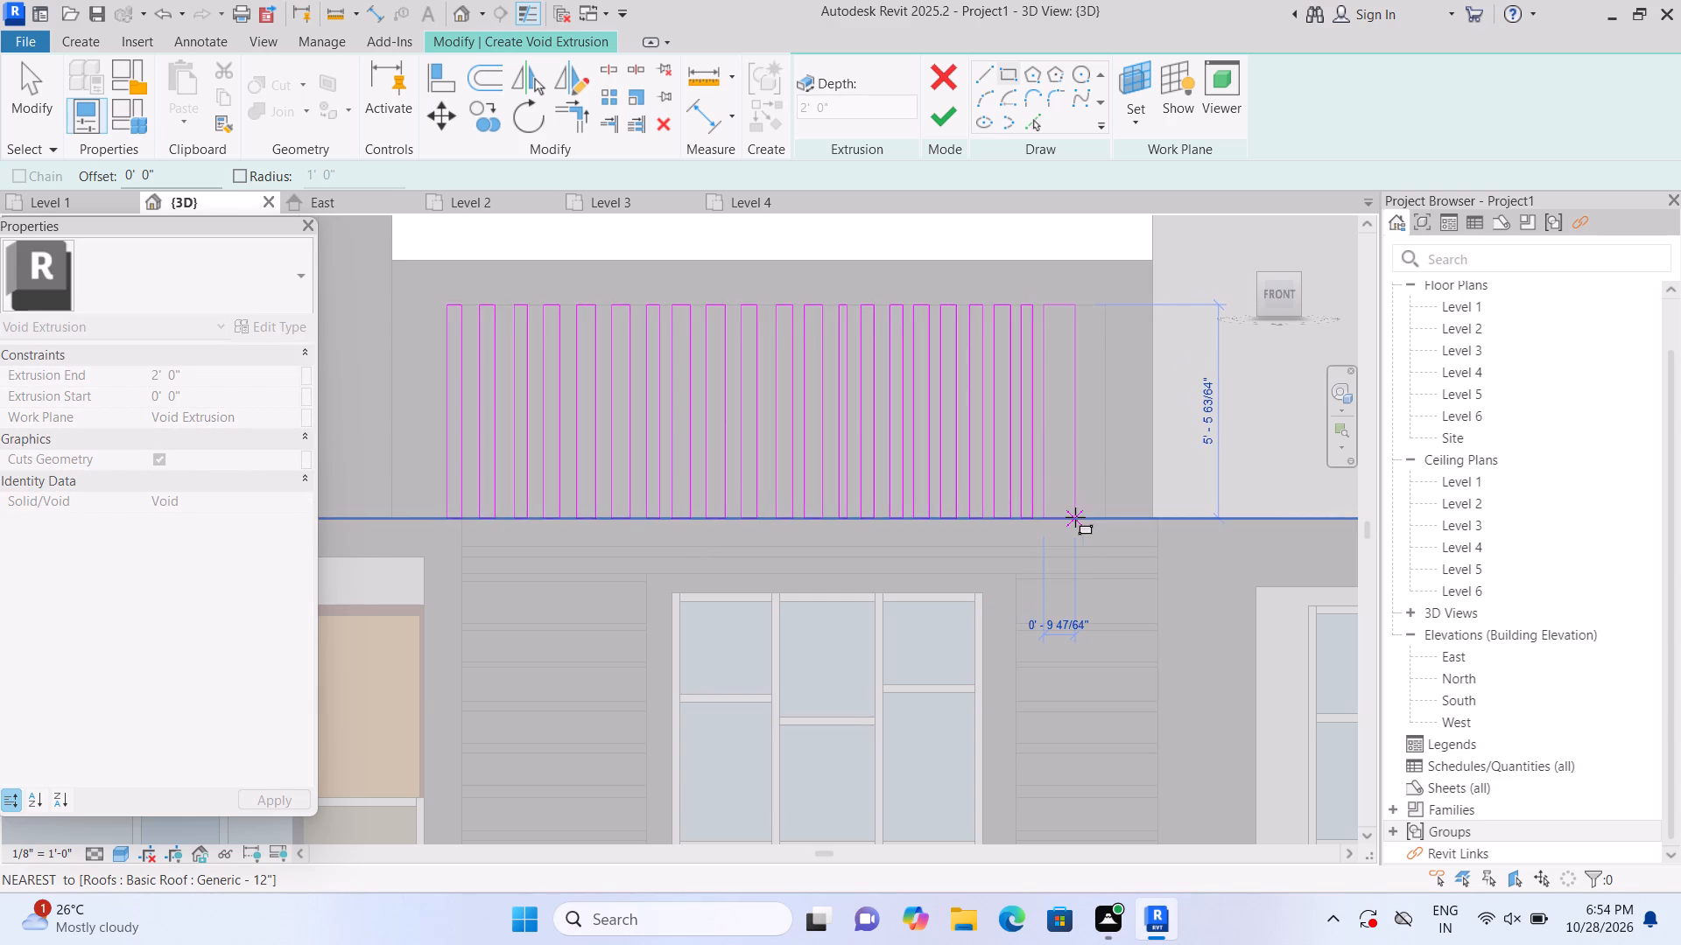
{"action": "left_click", "coordinate": [1062, 521]}
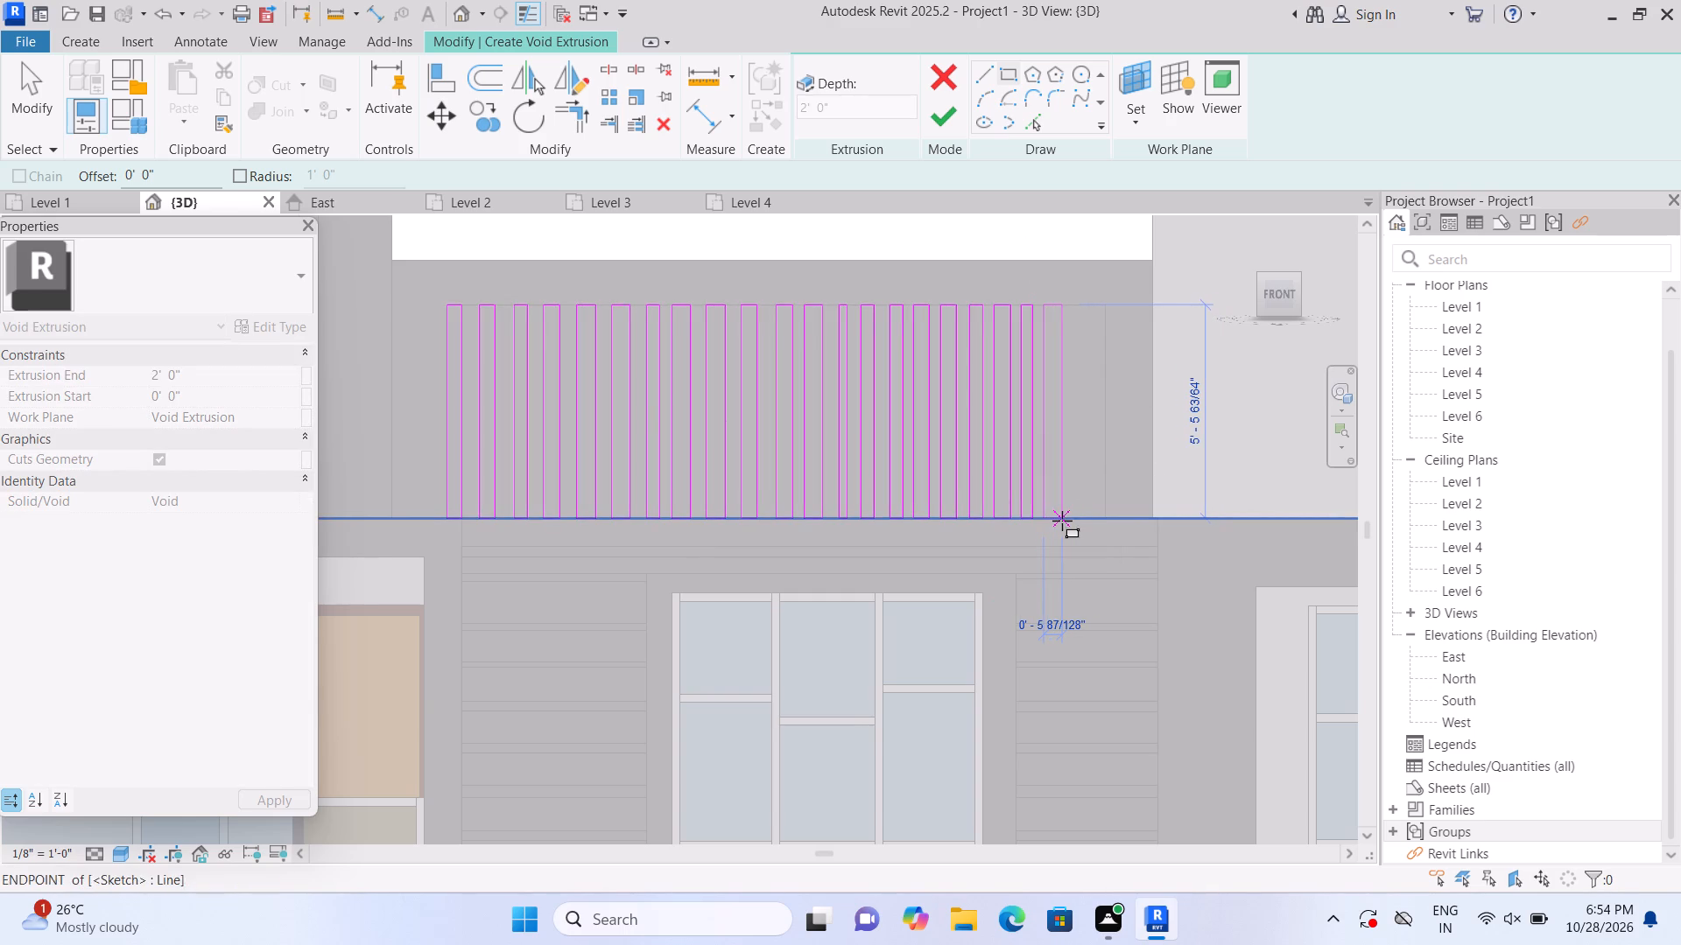
{"action": "key", "text": "Escape"}
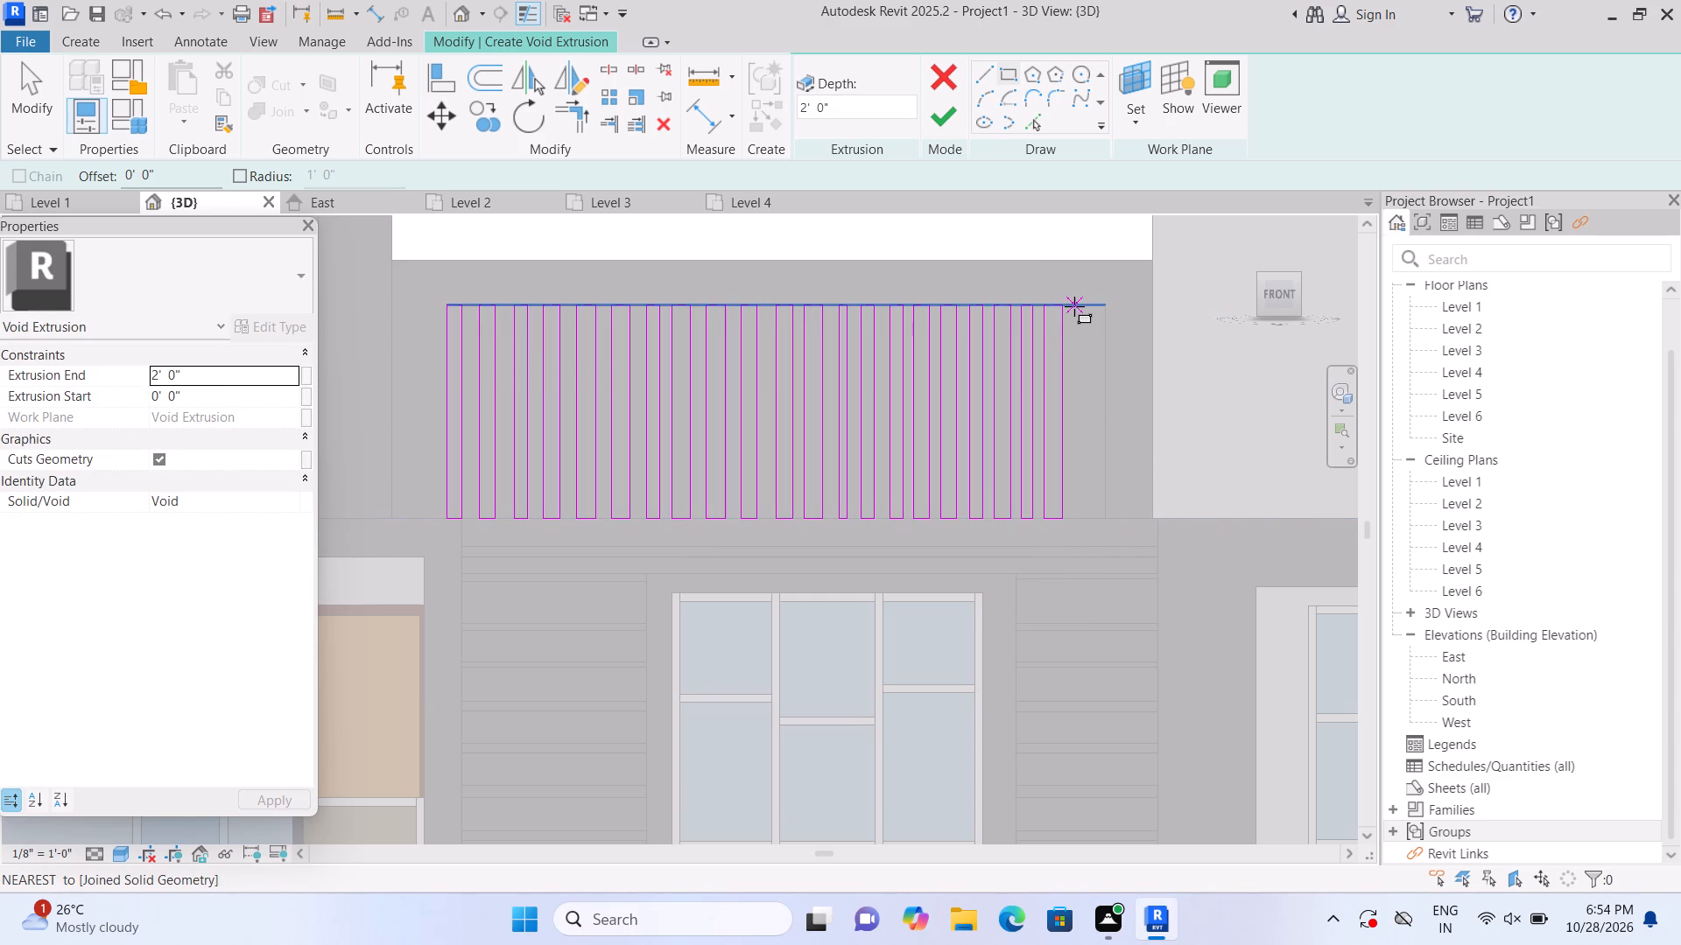
{"action": "left_click", "coordinate": [1074, 306]}
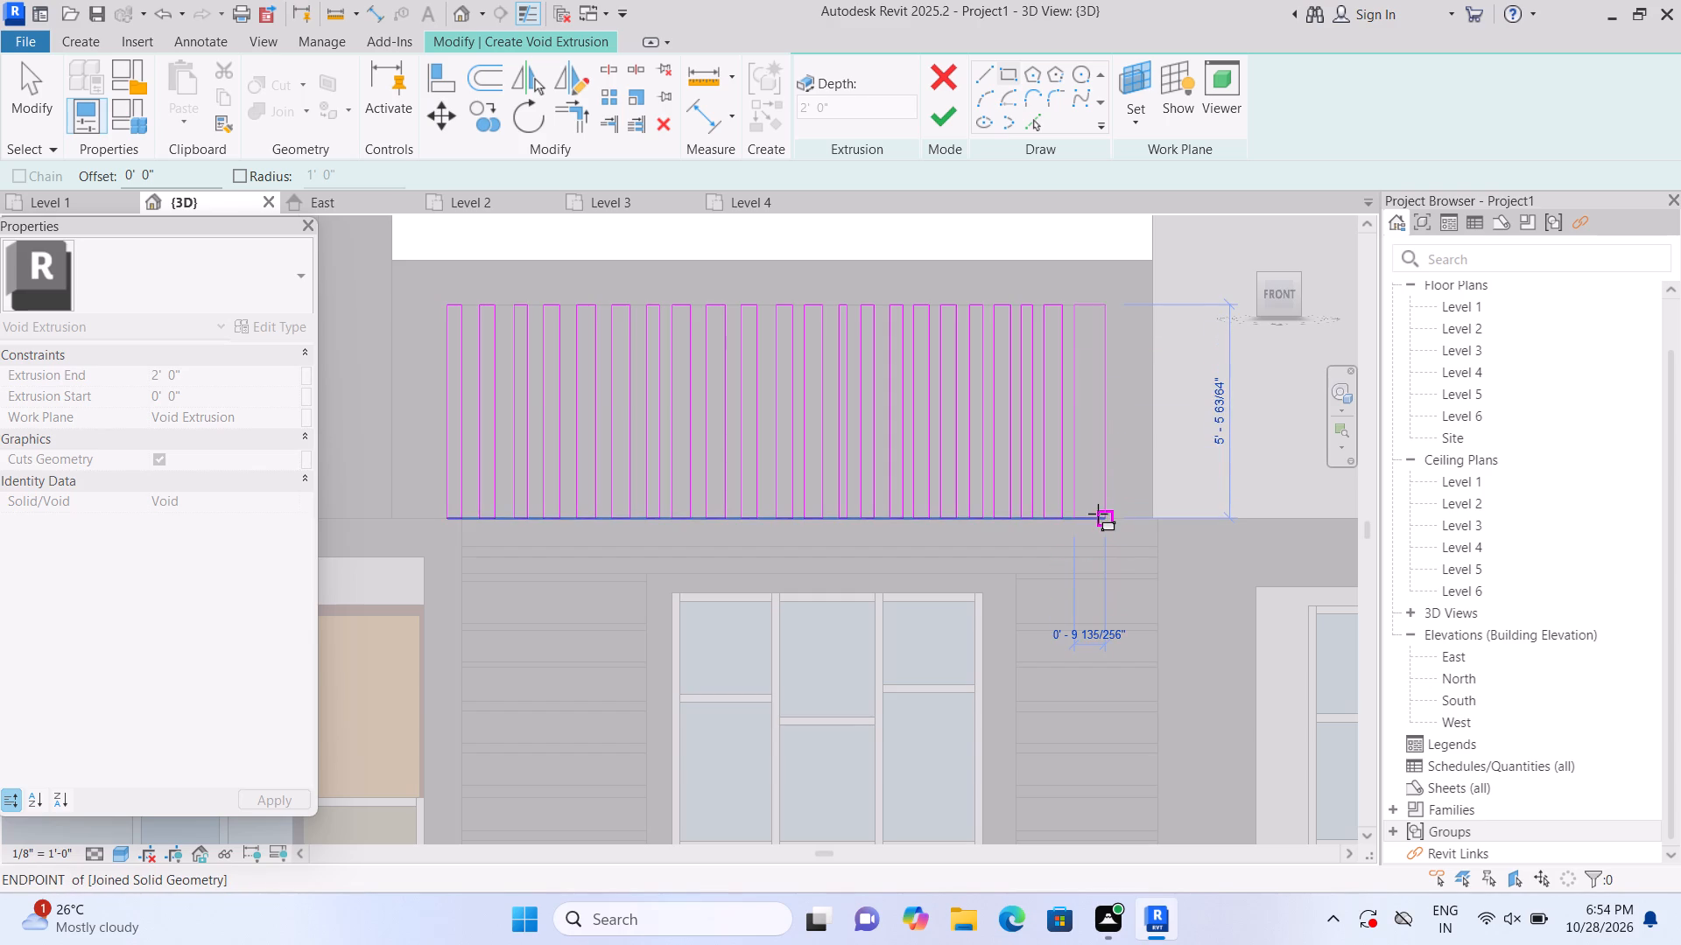
{"action": "left_click", "coordinate": [1094, 516]}
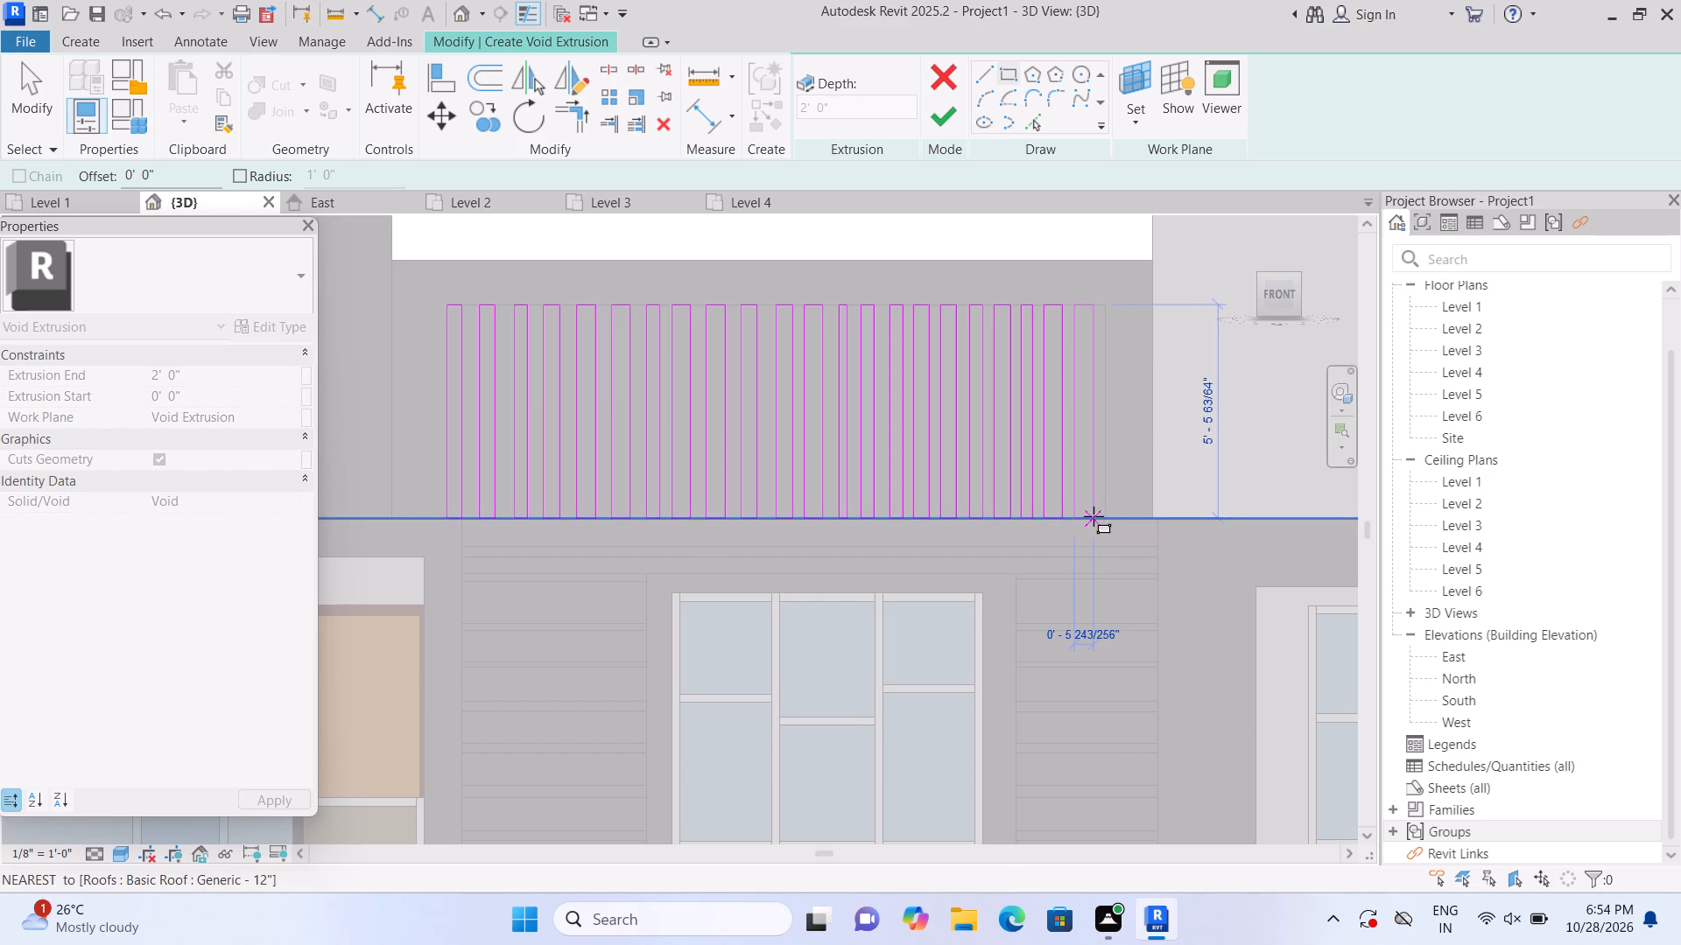
{"action": "key", "text": "Escape"}
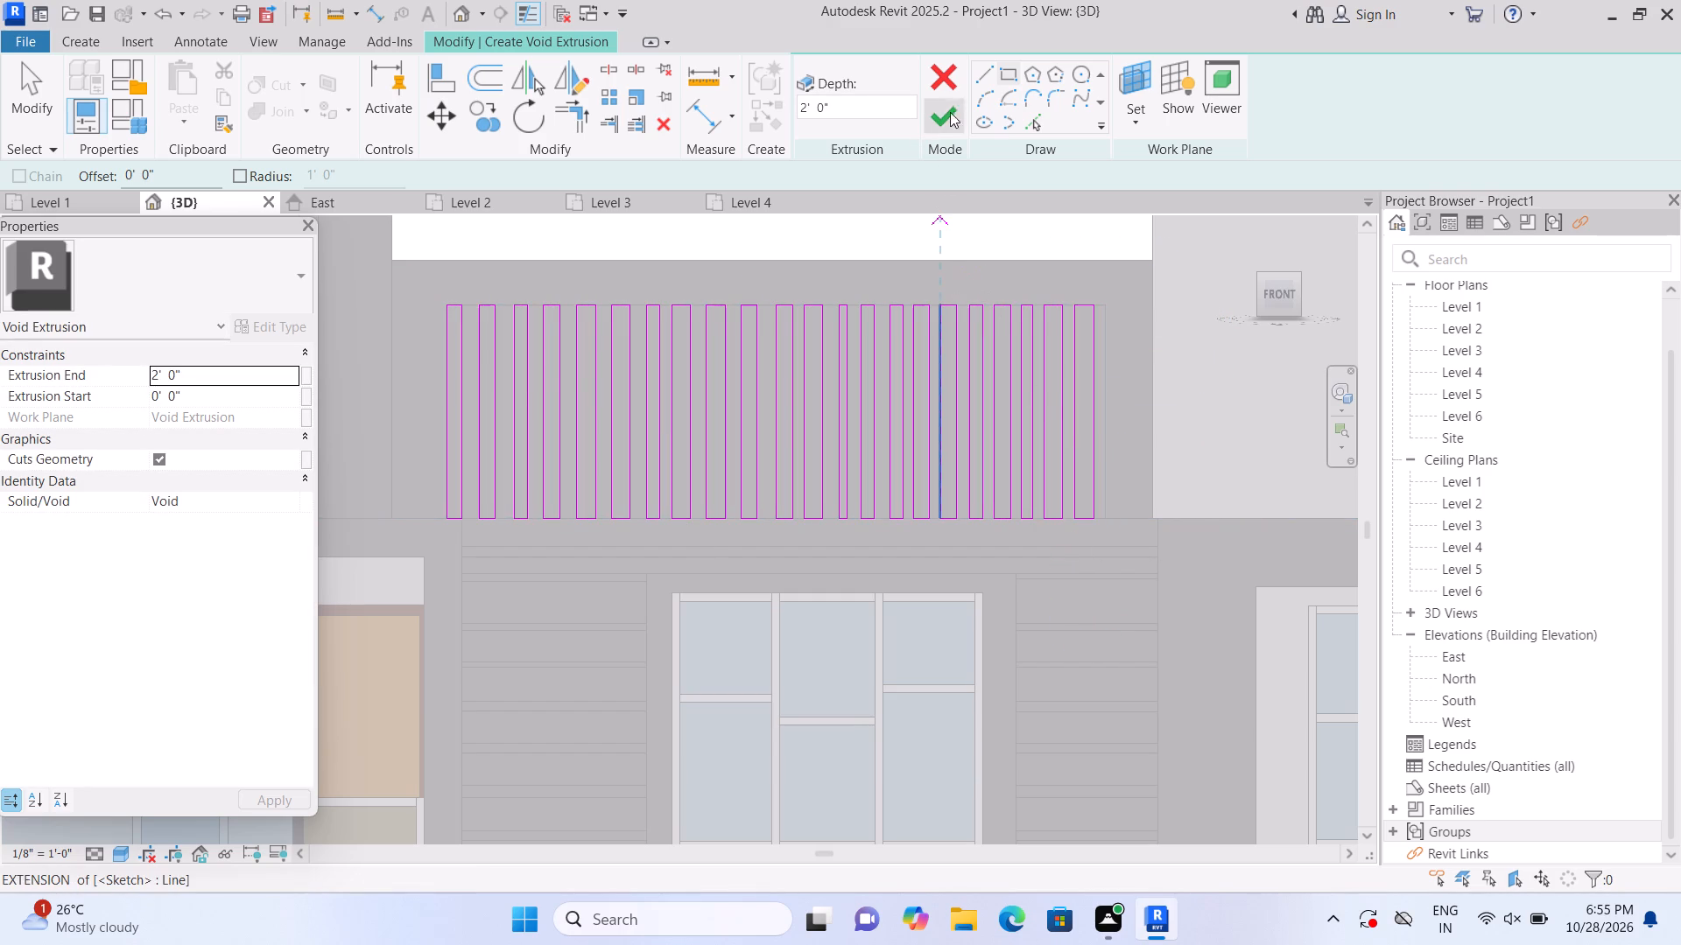
Finish the strip sketch as a 2'-0" deep void extrusion and deselect it.
{"action": "left_click", "coordinate": [946, 122]}
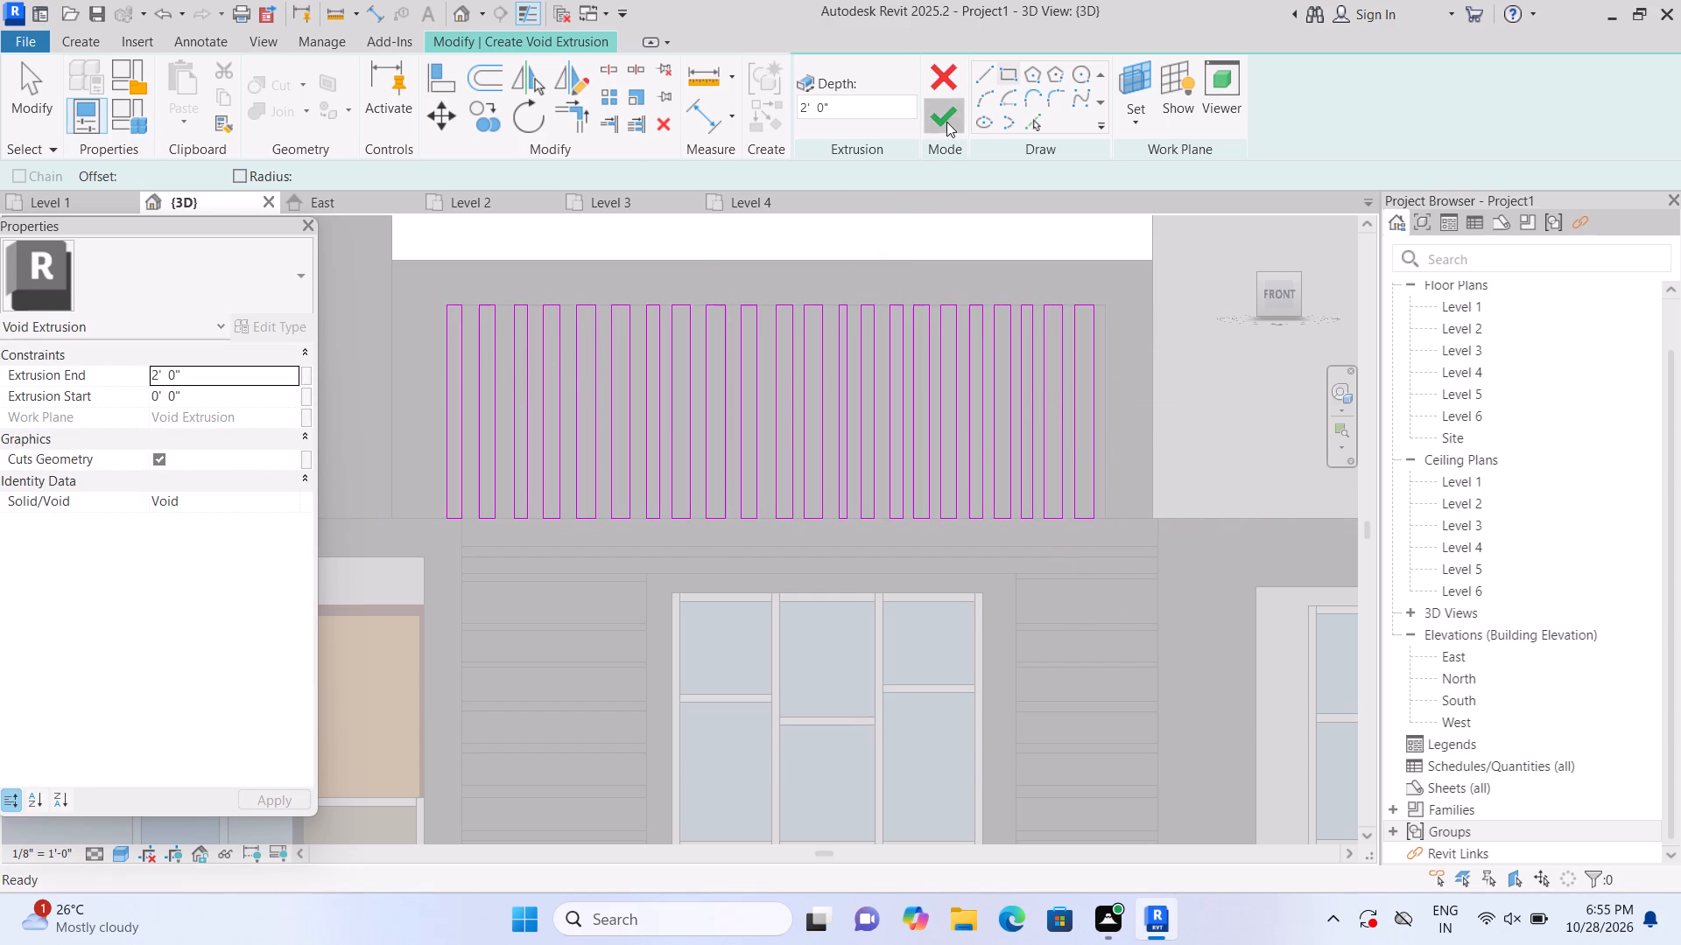
{"action": "scroll", "coordinate": [954, 290], "scroll_direction": "down", "scroll_amount": 5}
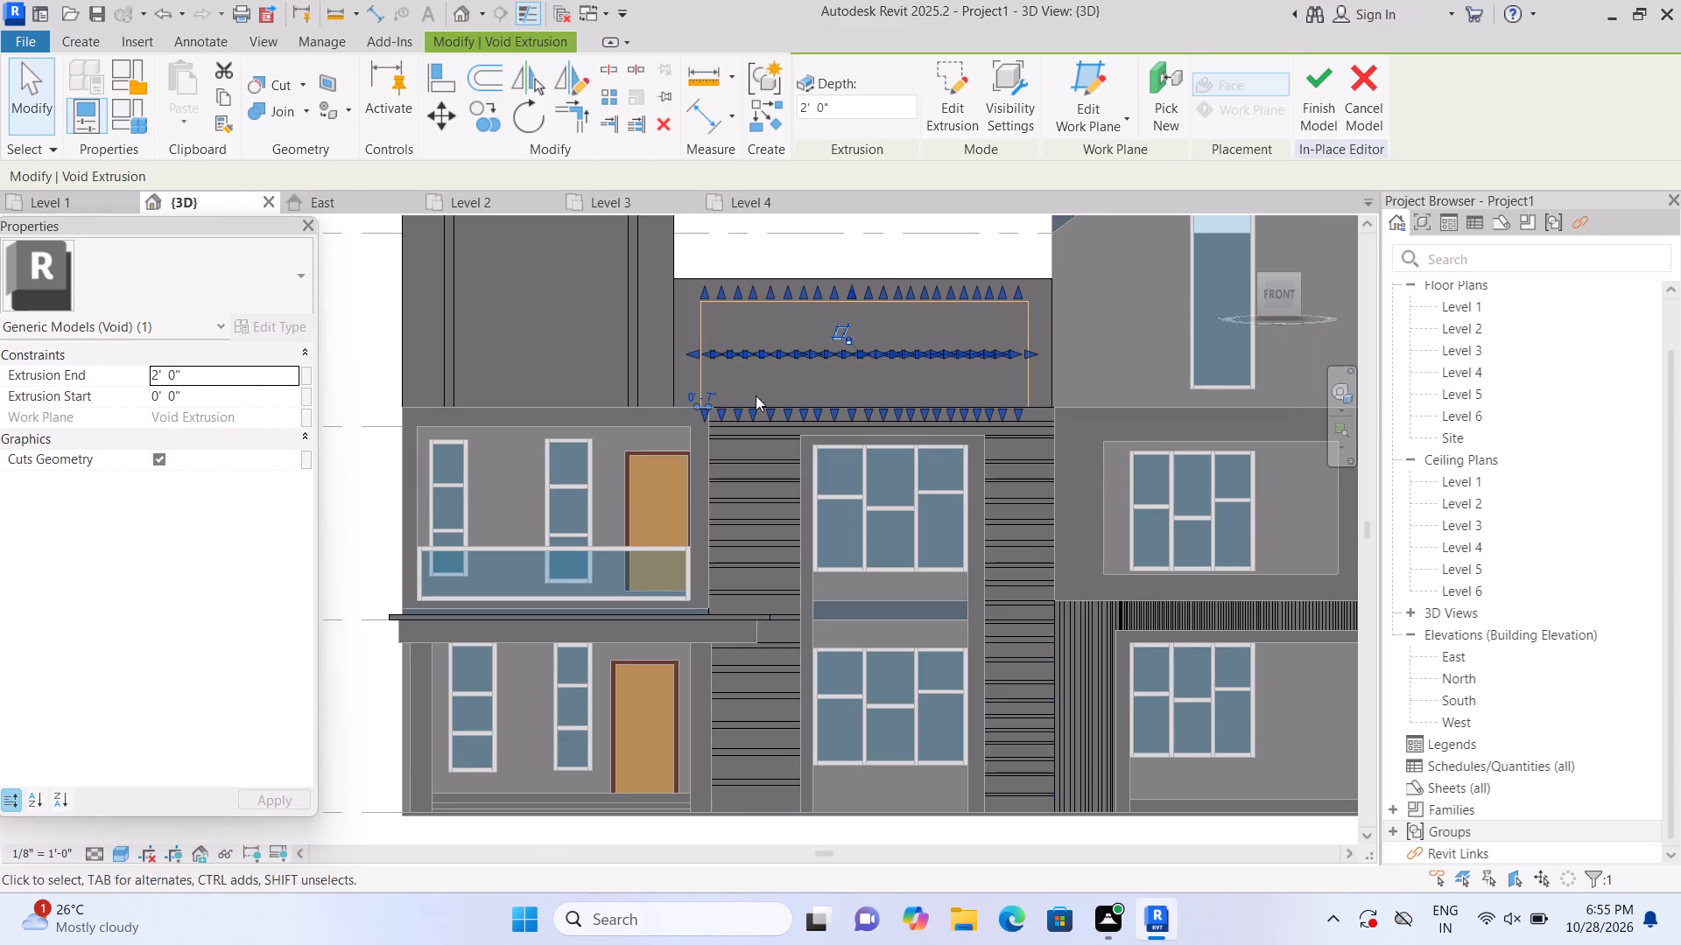
{"action": "double_click", "coordinate": [730, 827]}
{"action": "scroll", "coordinate": [730, 827], "scroll_direction": "down", "scroll_amount": 2}
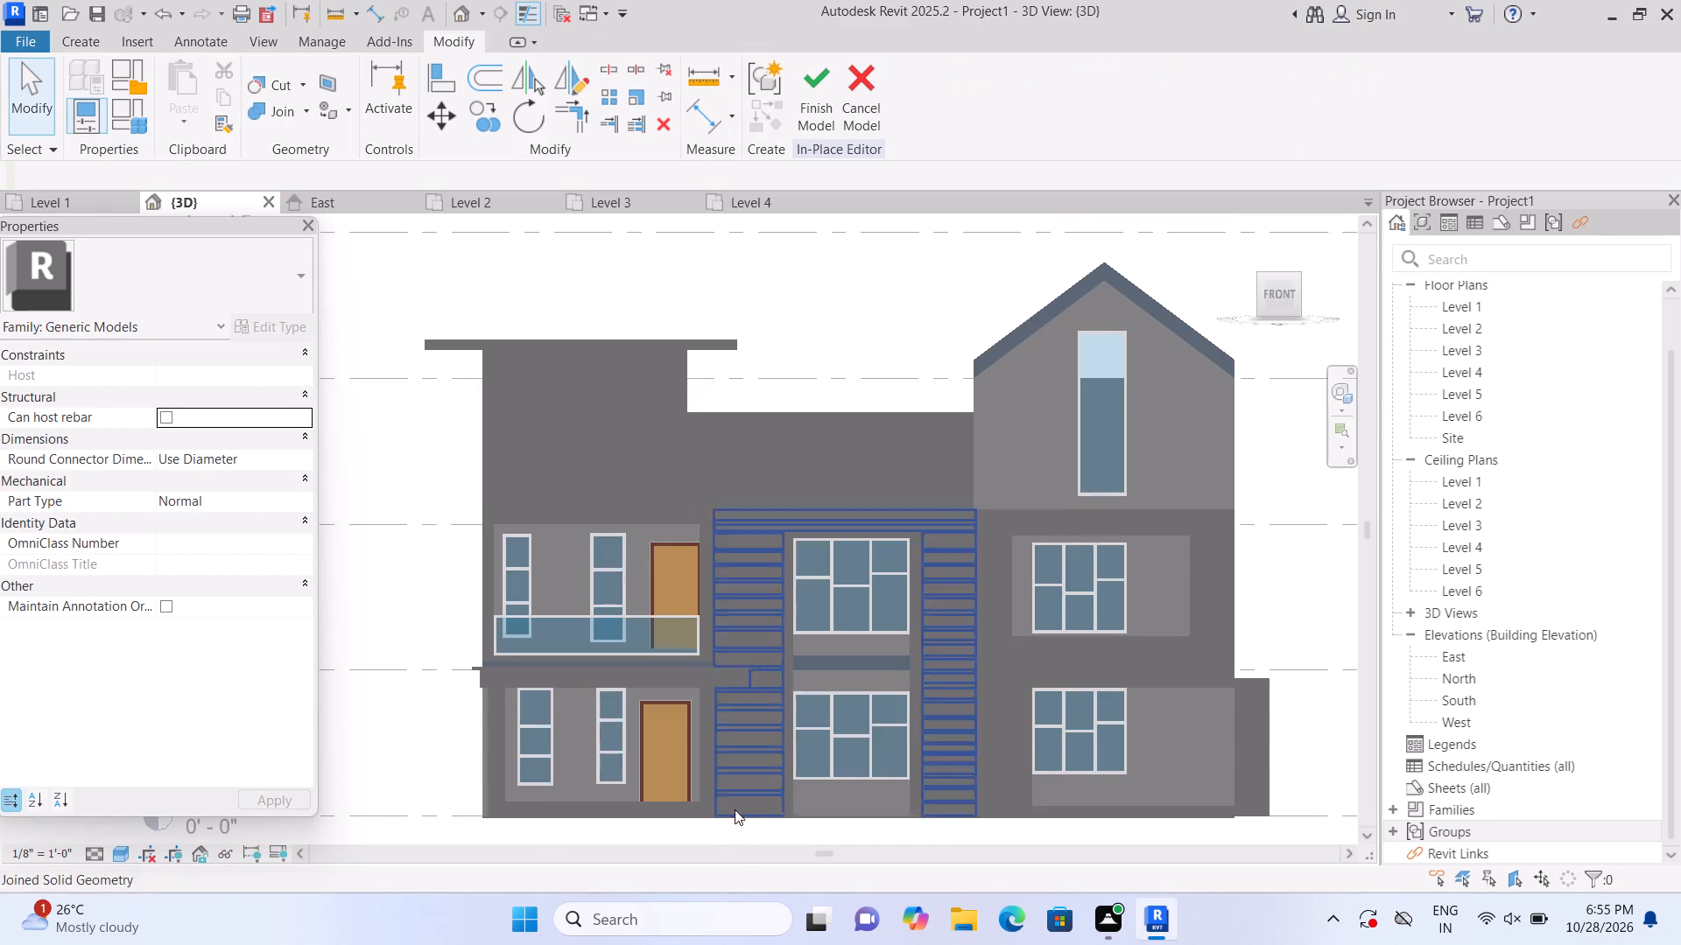
Examine the front facade from angled 3D views, checking the vertical strips cut in the parapet recess.
{"action": "left_click", "coordinate": [1243, 227]}
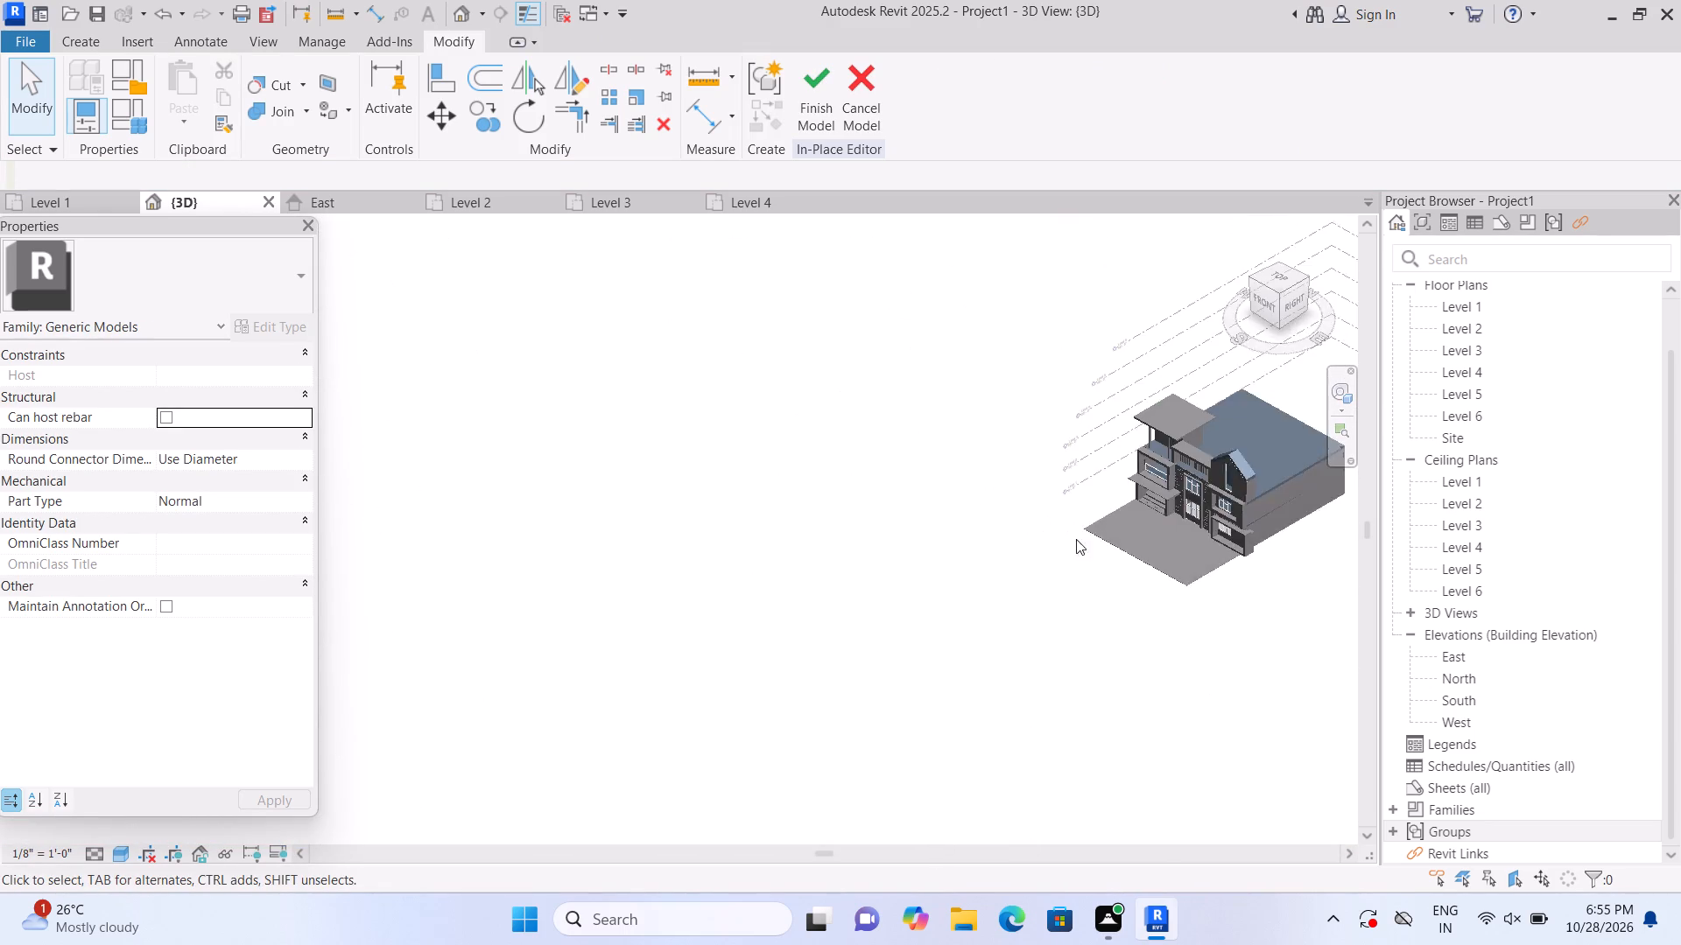
{"action": "scroll", "coordinate": [476, 742], "scroll_direction": "up", "scroll_amount": 6}
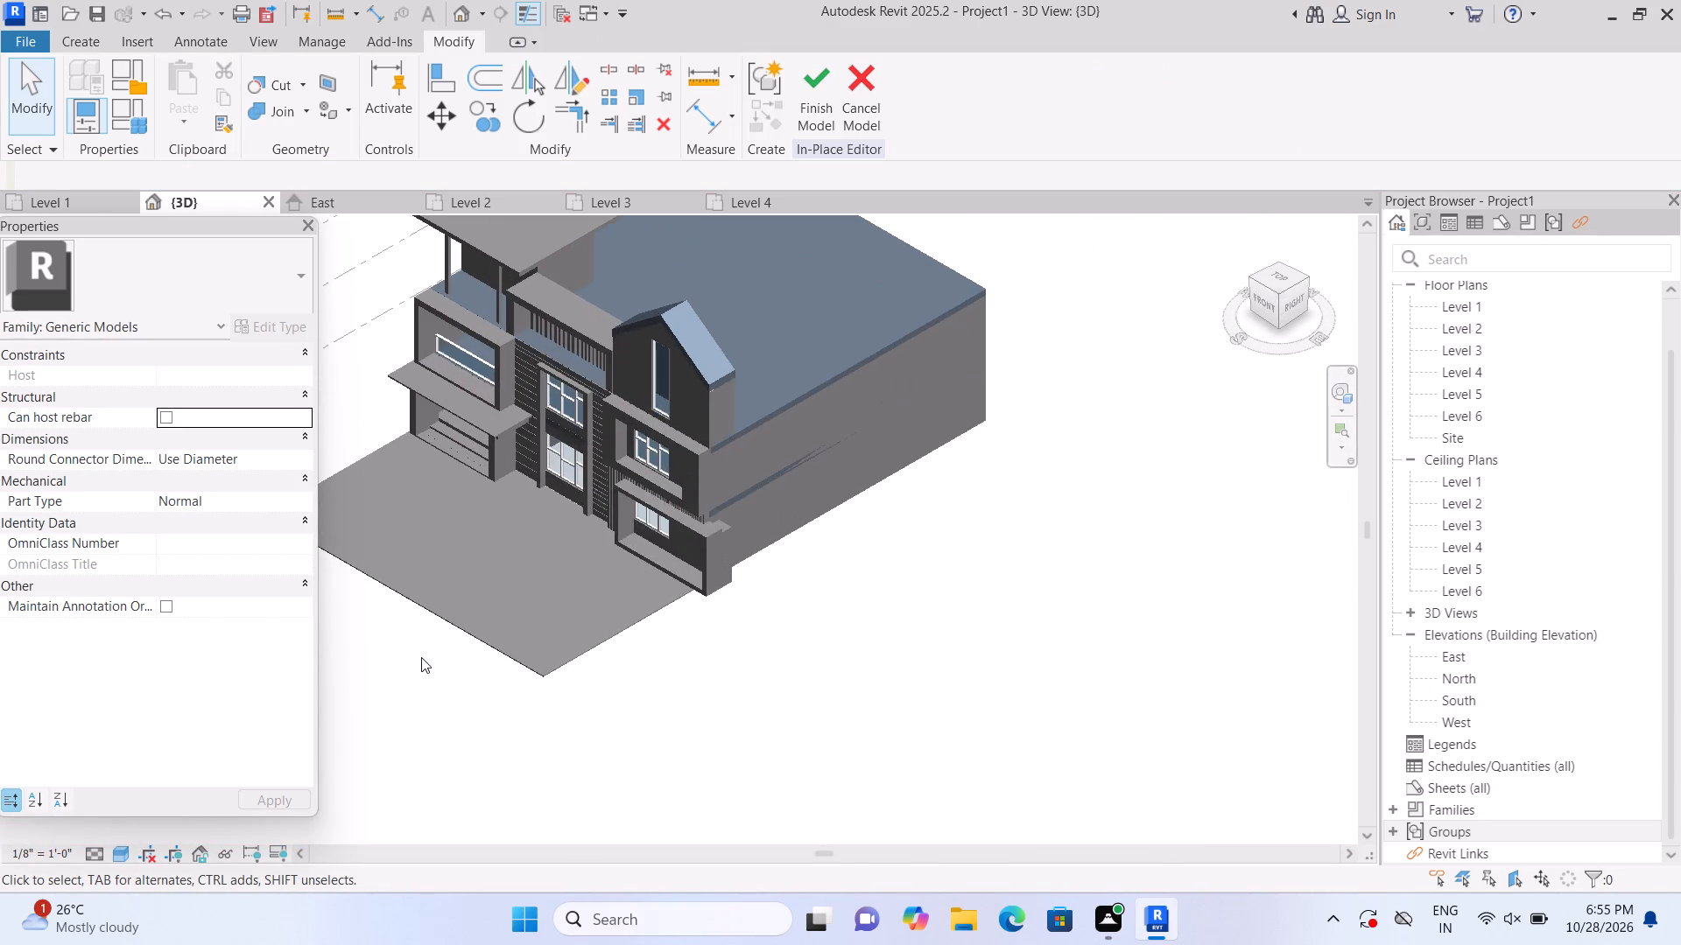
{"action": "middle_click_drag", "start_coordinate": [483, 718], "coordinate": [538, 617], "text": "shift"}
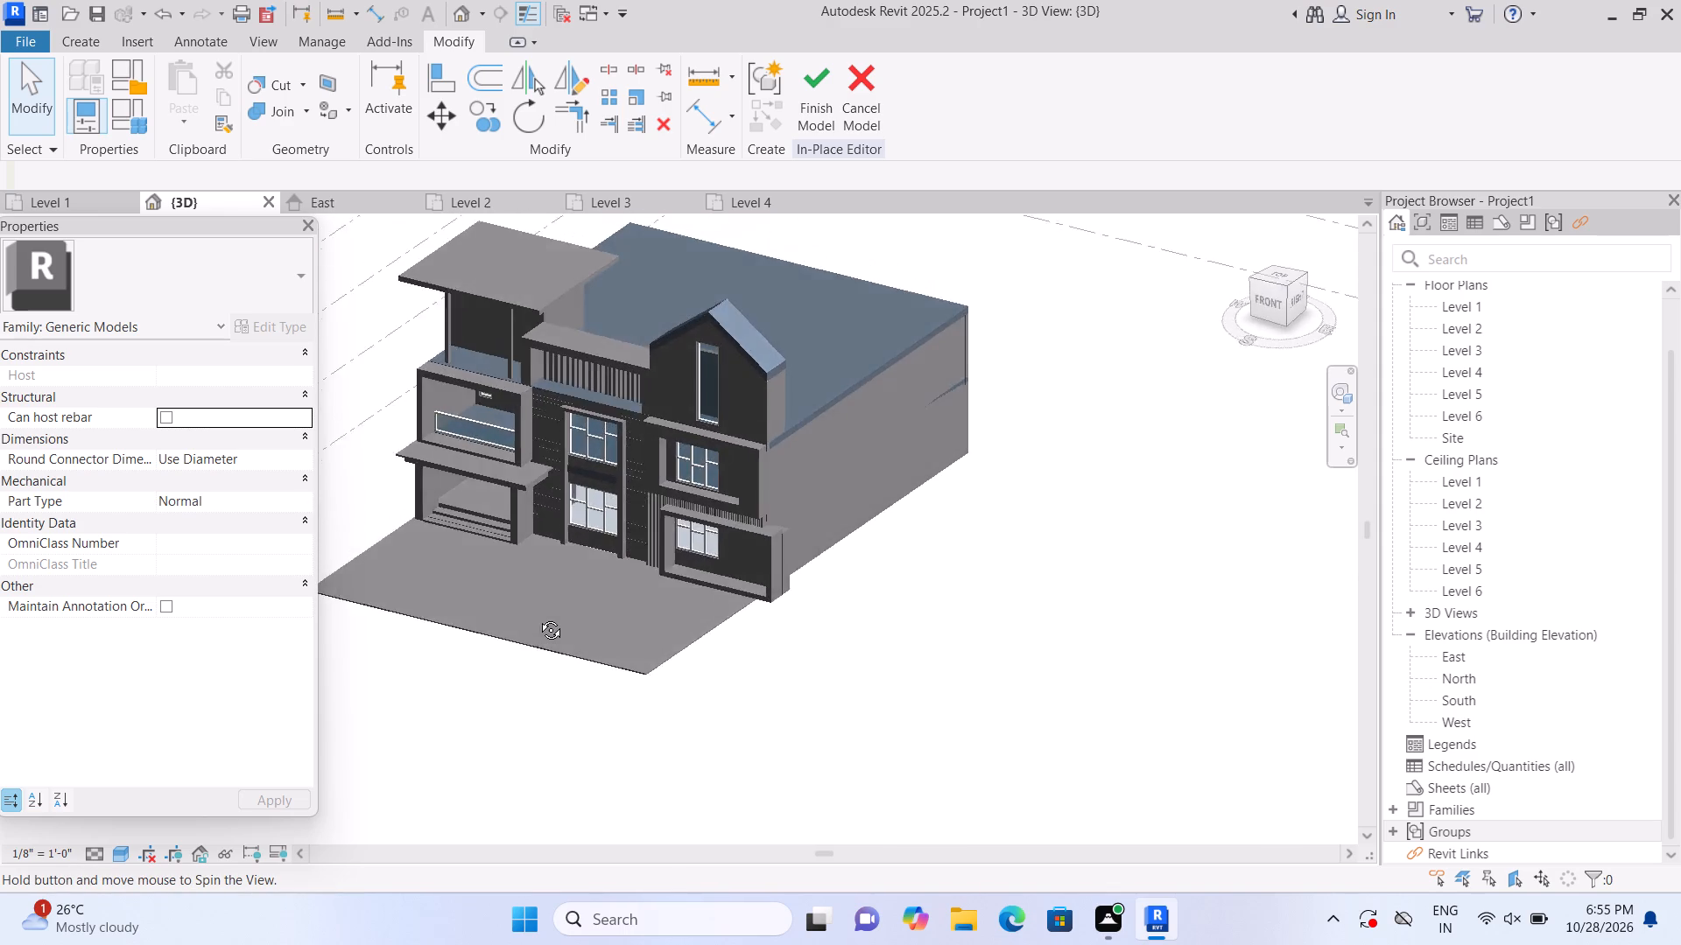
{"action": "middle_click_drag", "start_coordinate": [538, 617], "coordinate": [582, 507], "text": "shift"}
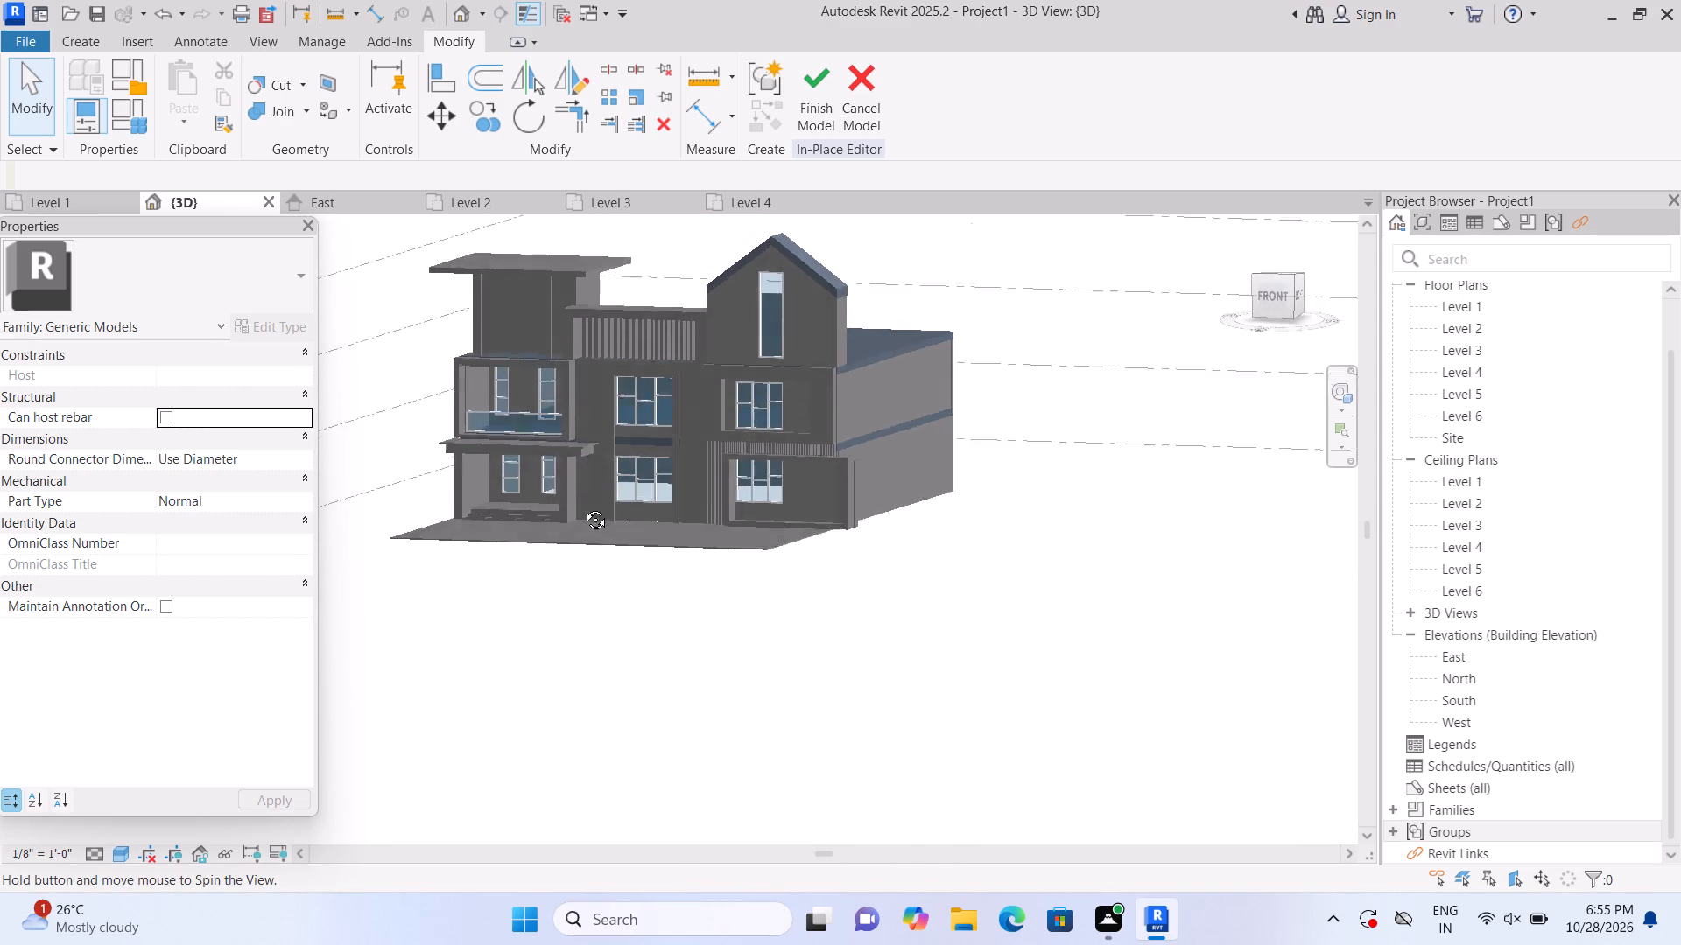
{"action": "middle_click_drag", "start_coordinate": [582, 507], "coordinate": [591, 586], "text": "shift"}
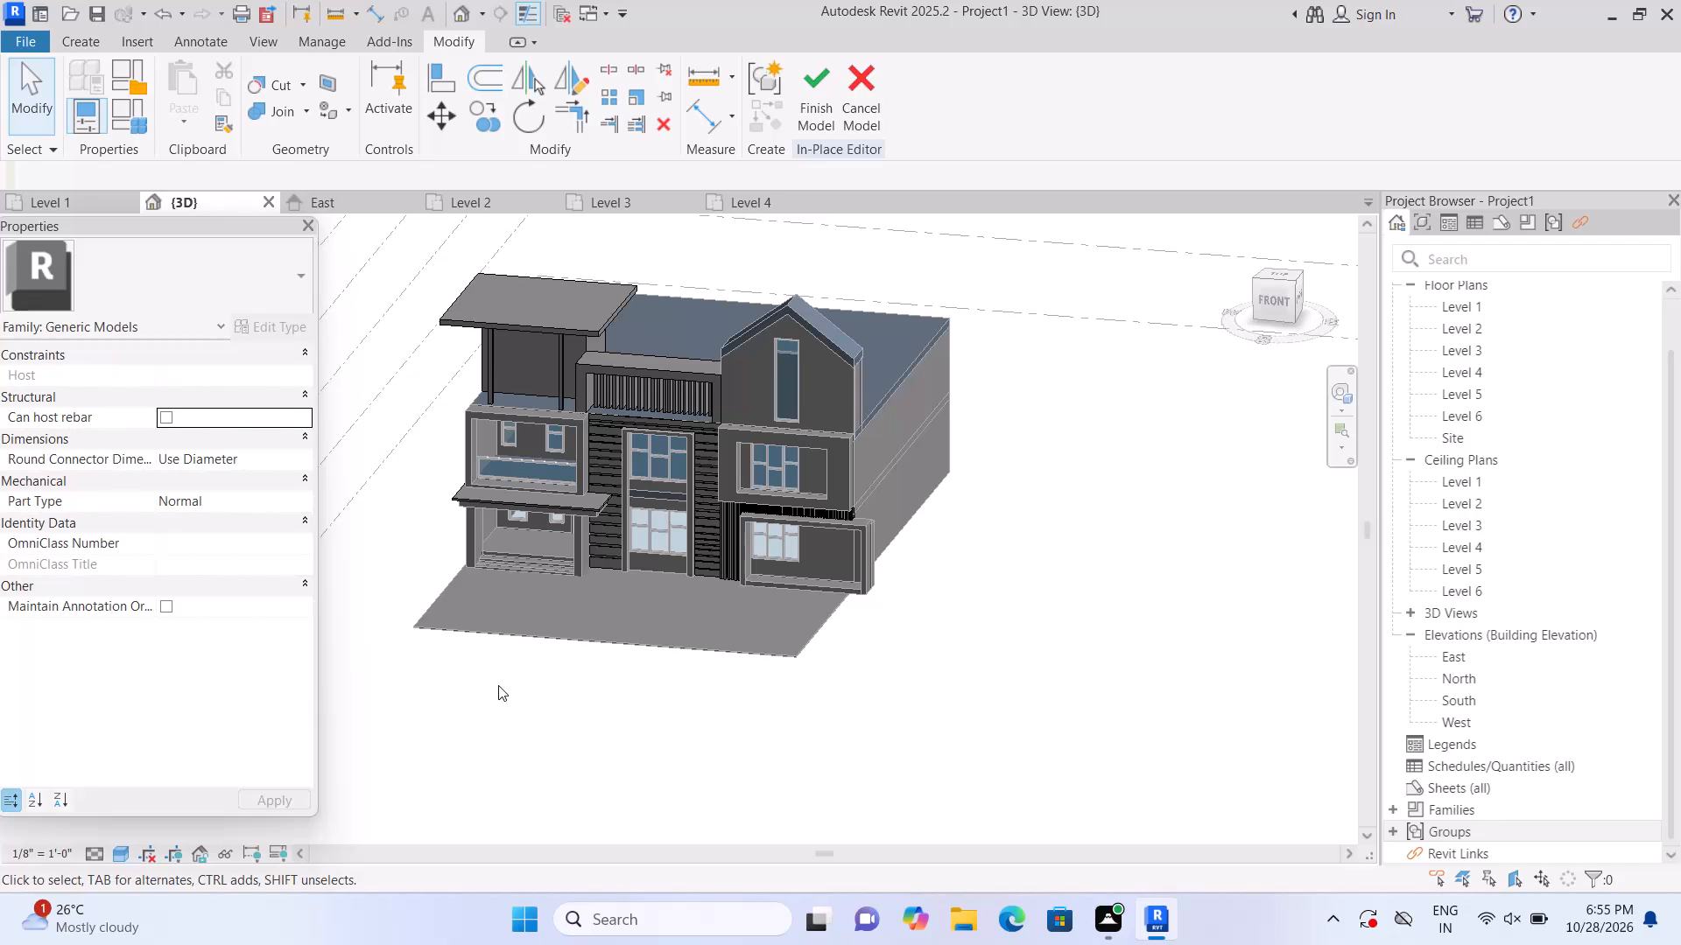
{"action": "scroll", "coordinate": [607, 563], "scroll_direction": "up", "scroll_amount": 4}
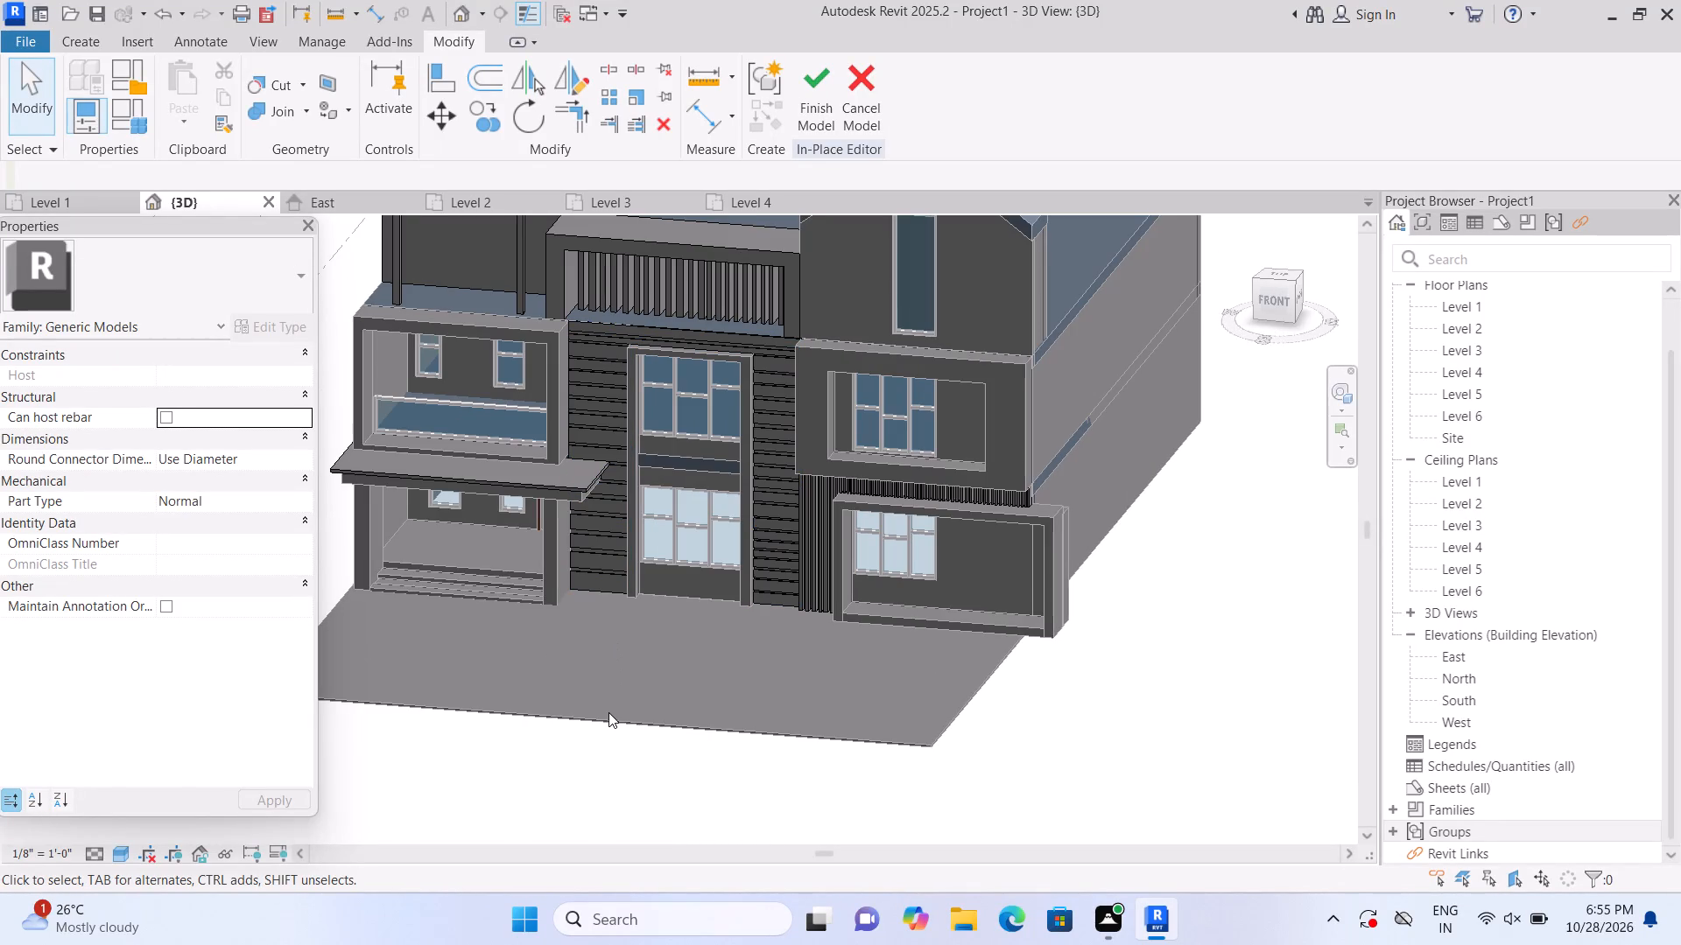
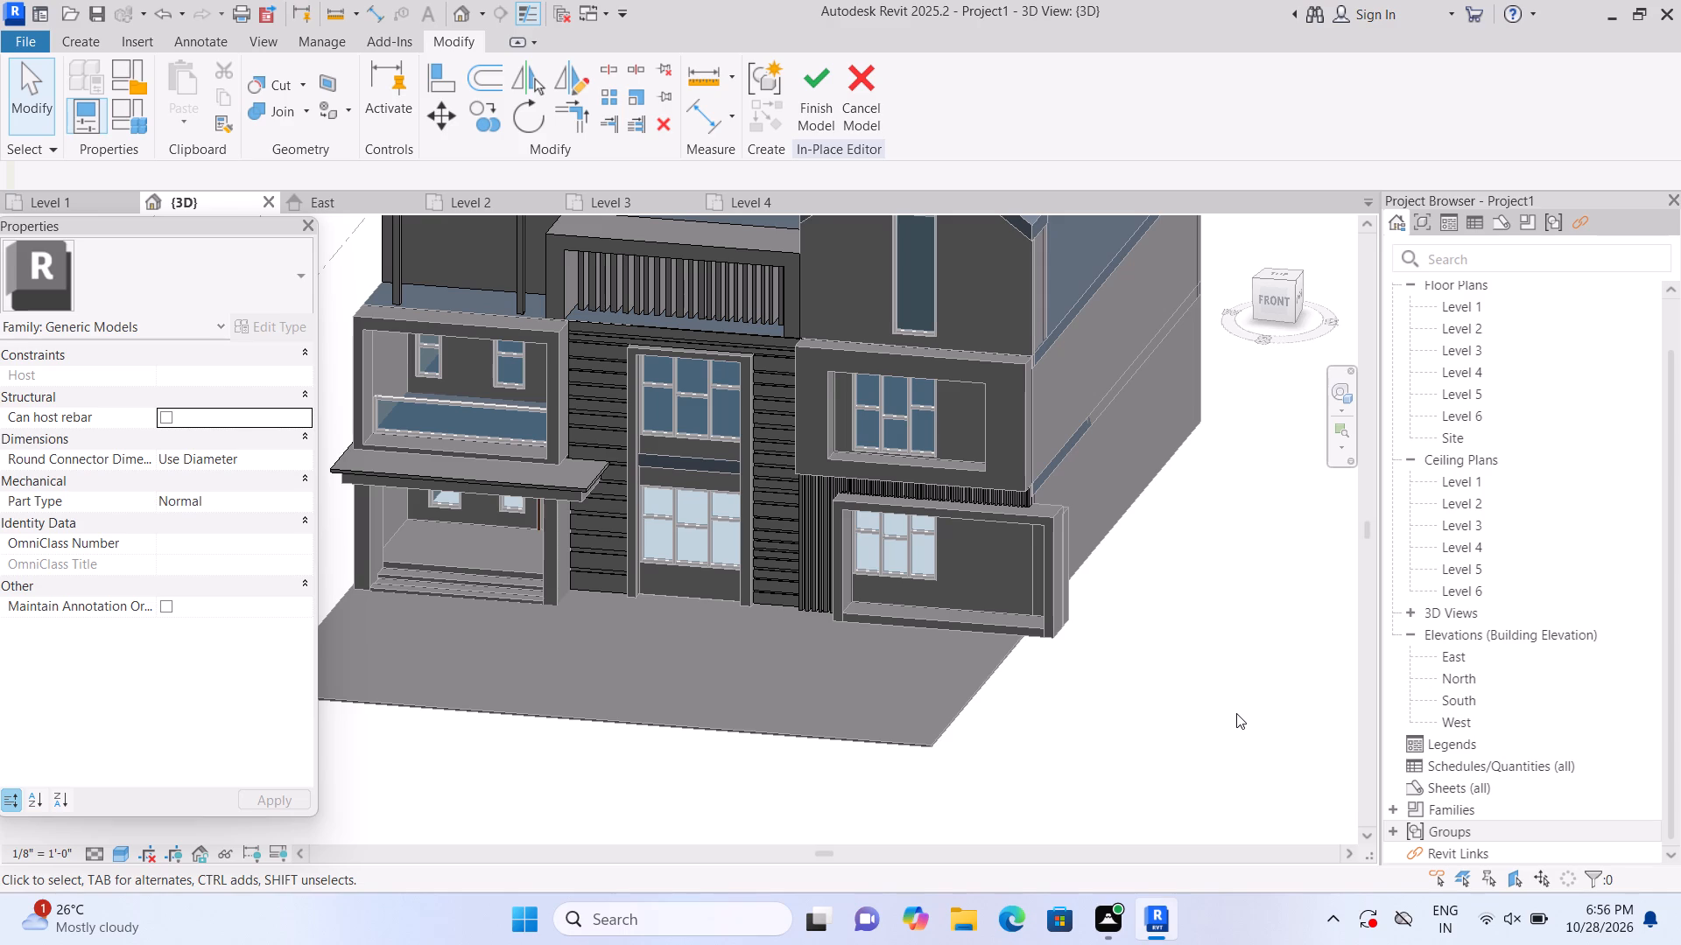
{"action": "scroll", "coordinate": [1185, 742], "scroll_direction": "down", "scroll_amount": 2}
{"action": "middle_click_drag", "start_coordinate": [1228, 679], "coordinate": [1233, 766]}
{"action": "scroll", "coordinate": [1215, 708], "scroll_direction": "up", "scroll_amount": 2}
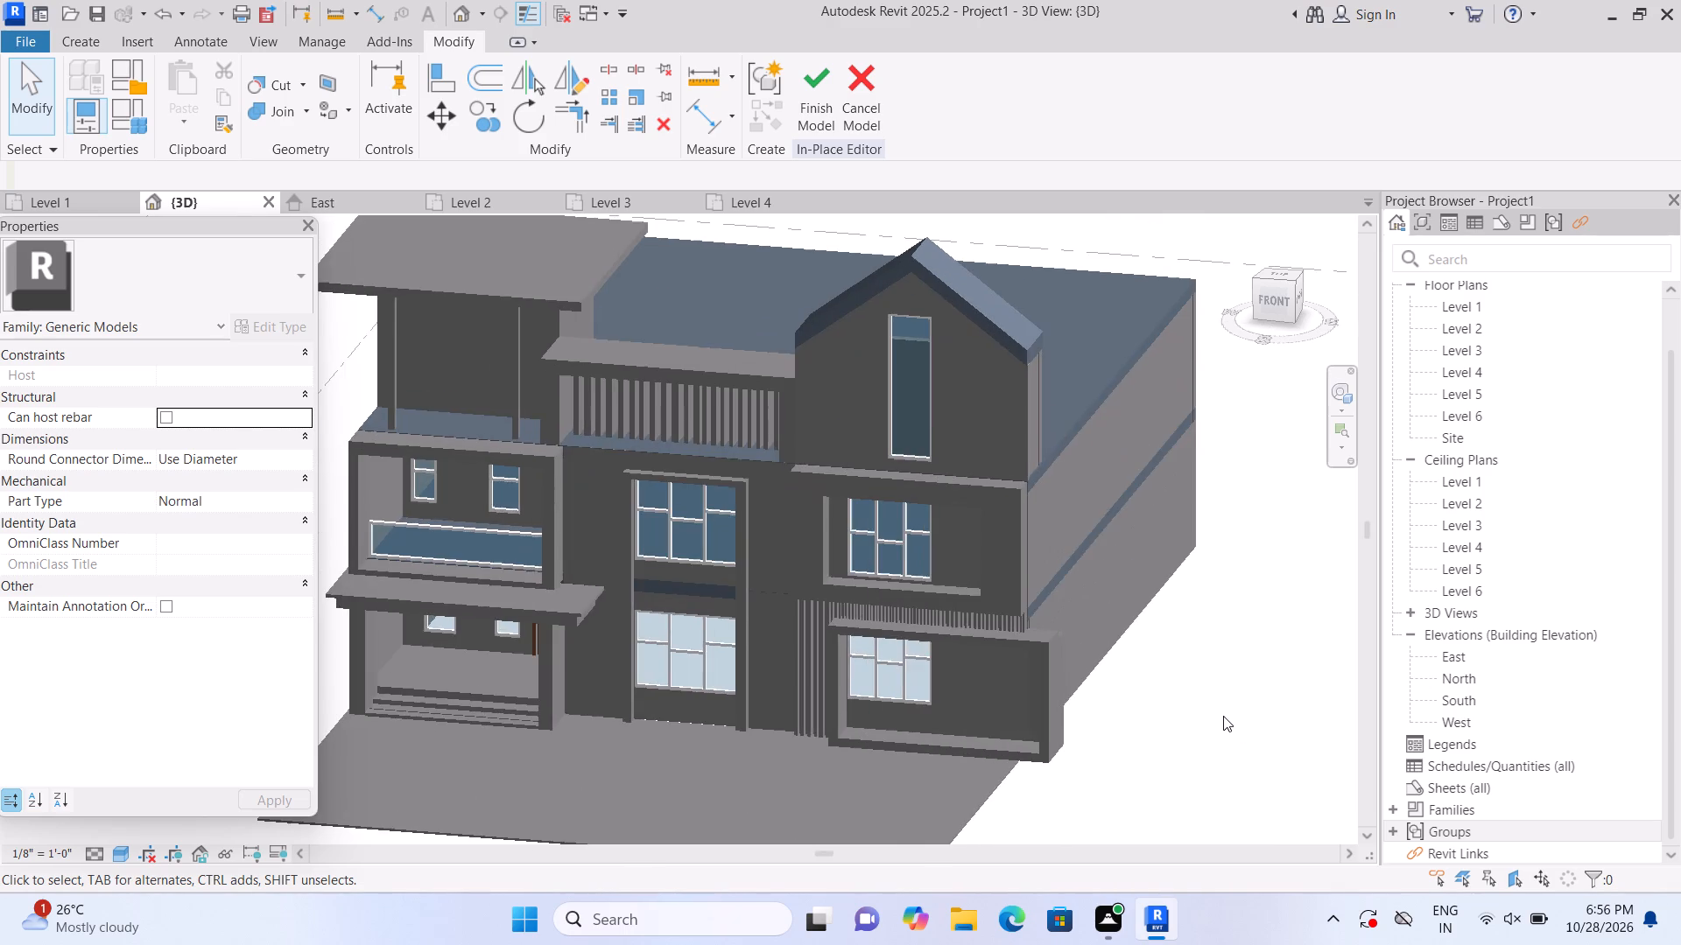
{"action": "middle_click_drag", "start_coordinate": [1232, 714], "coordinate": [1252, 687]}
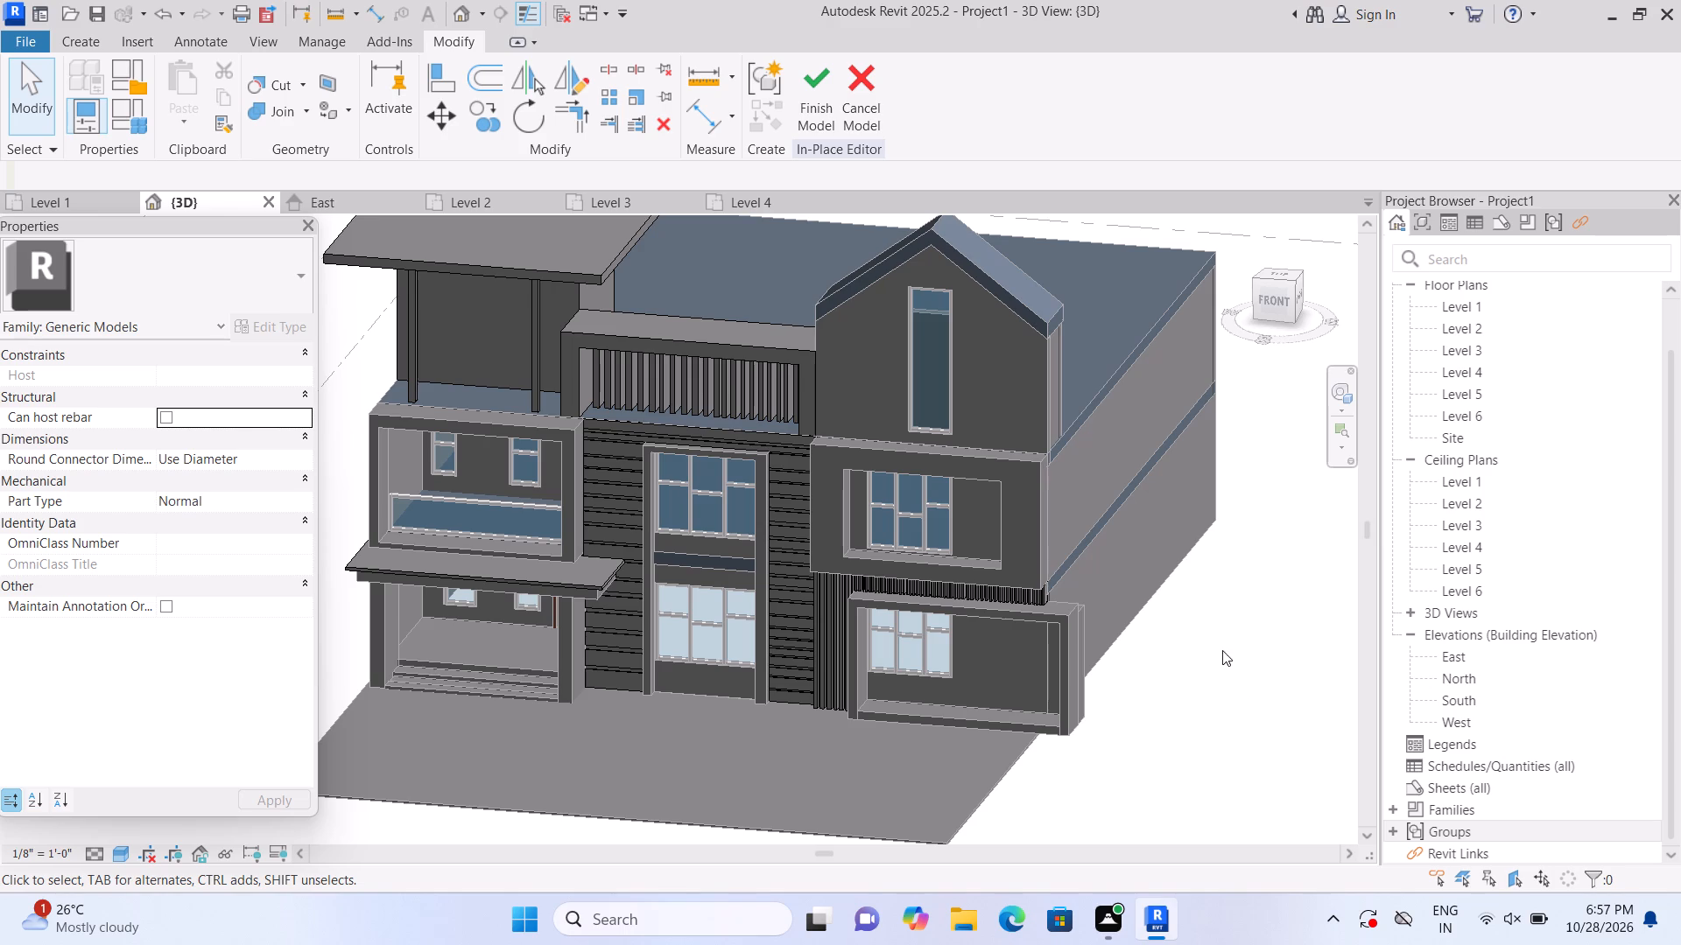
In the front view, start a solid extrusion with the front face of the frame around the gabled bay's middle-level window as work plane.
{"action": "left_click", "coordinate": [1277, 304]}
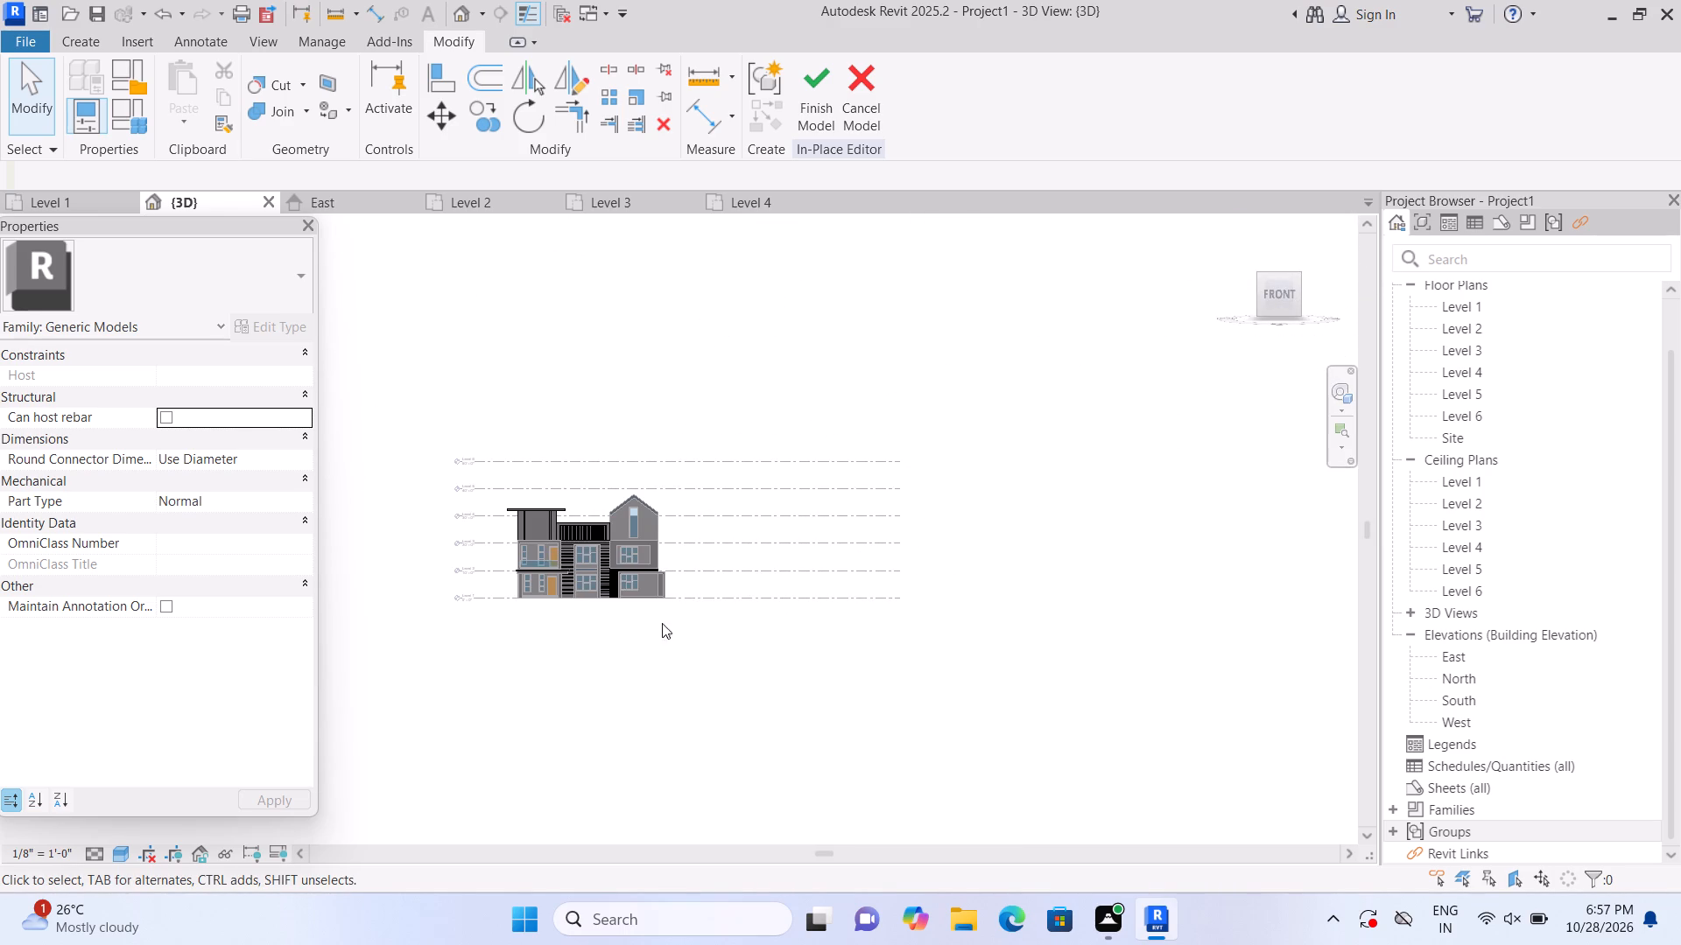
{"action": "scroll", "coordinate": [645, 595], "scroll_direction": "up", "scroll_amount": 11}
{"action": "middle_click_drag", "start_coordinate": [953, 582], "coordinate": [1072, 562]}
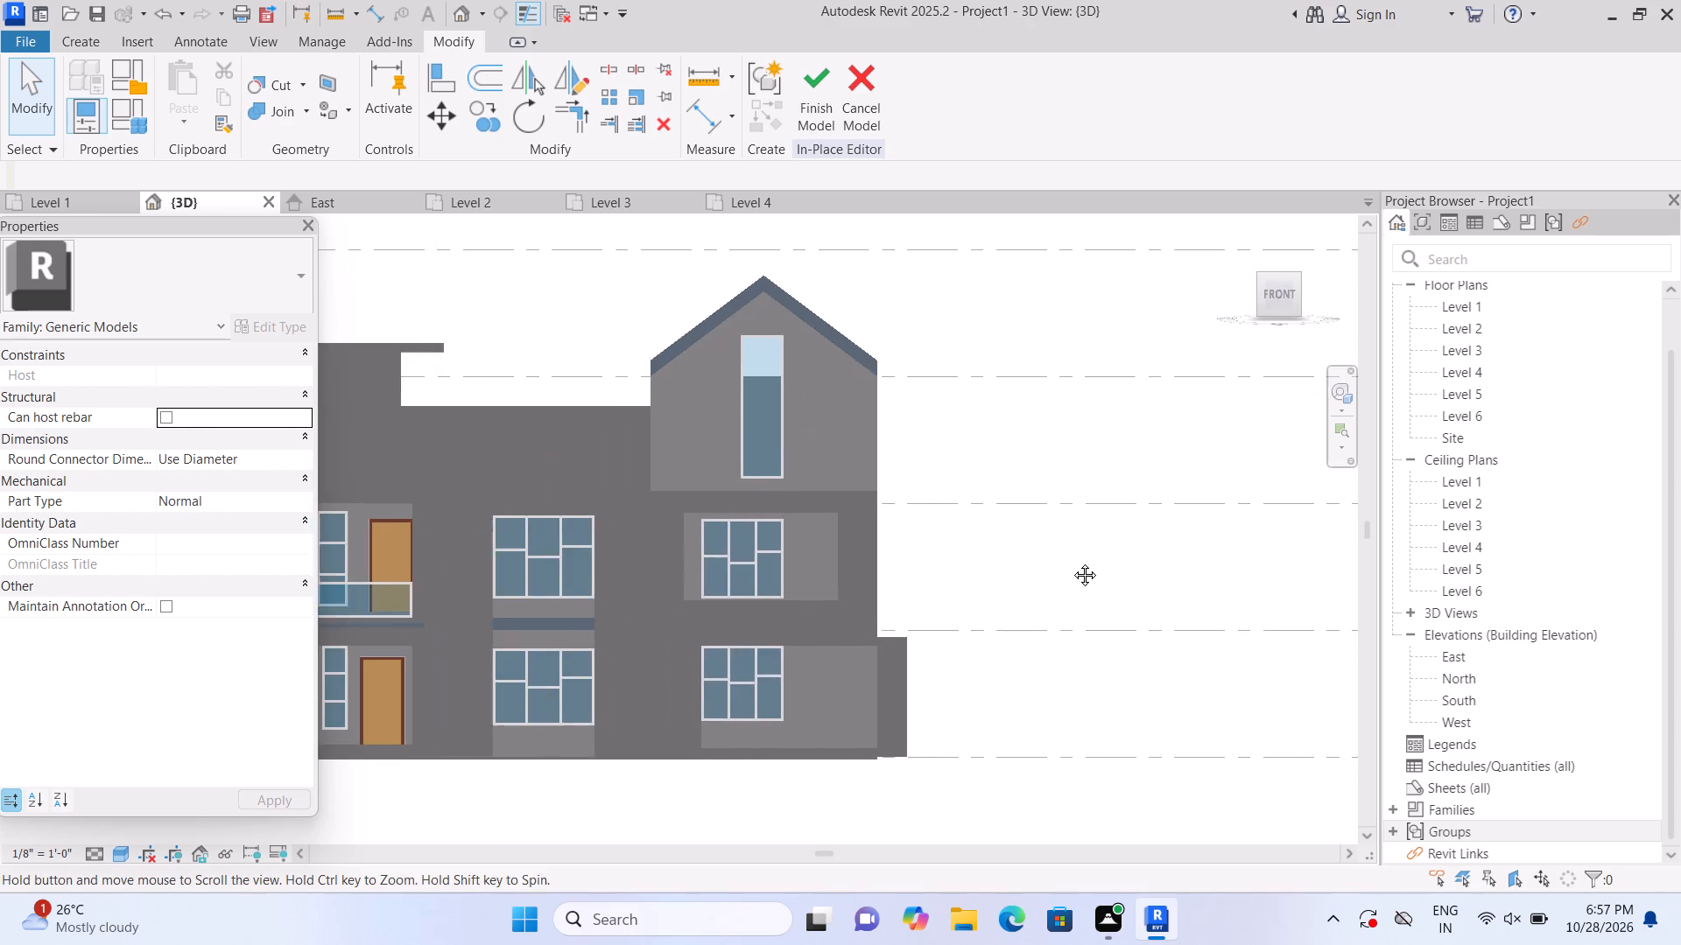
{"action": "middle_click_drag", "start_coordinate": [1072, 562], "coordinate": [1071, 562]}
{"action": "scroll", "coordinate": [1039, 554], "scroll_direction": "up", "scroll_amount": 2}
{"action": "middle_click_drag", "start_coordinate": [1046, 555], "coordinate": [1145, 549]}
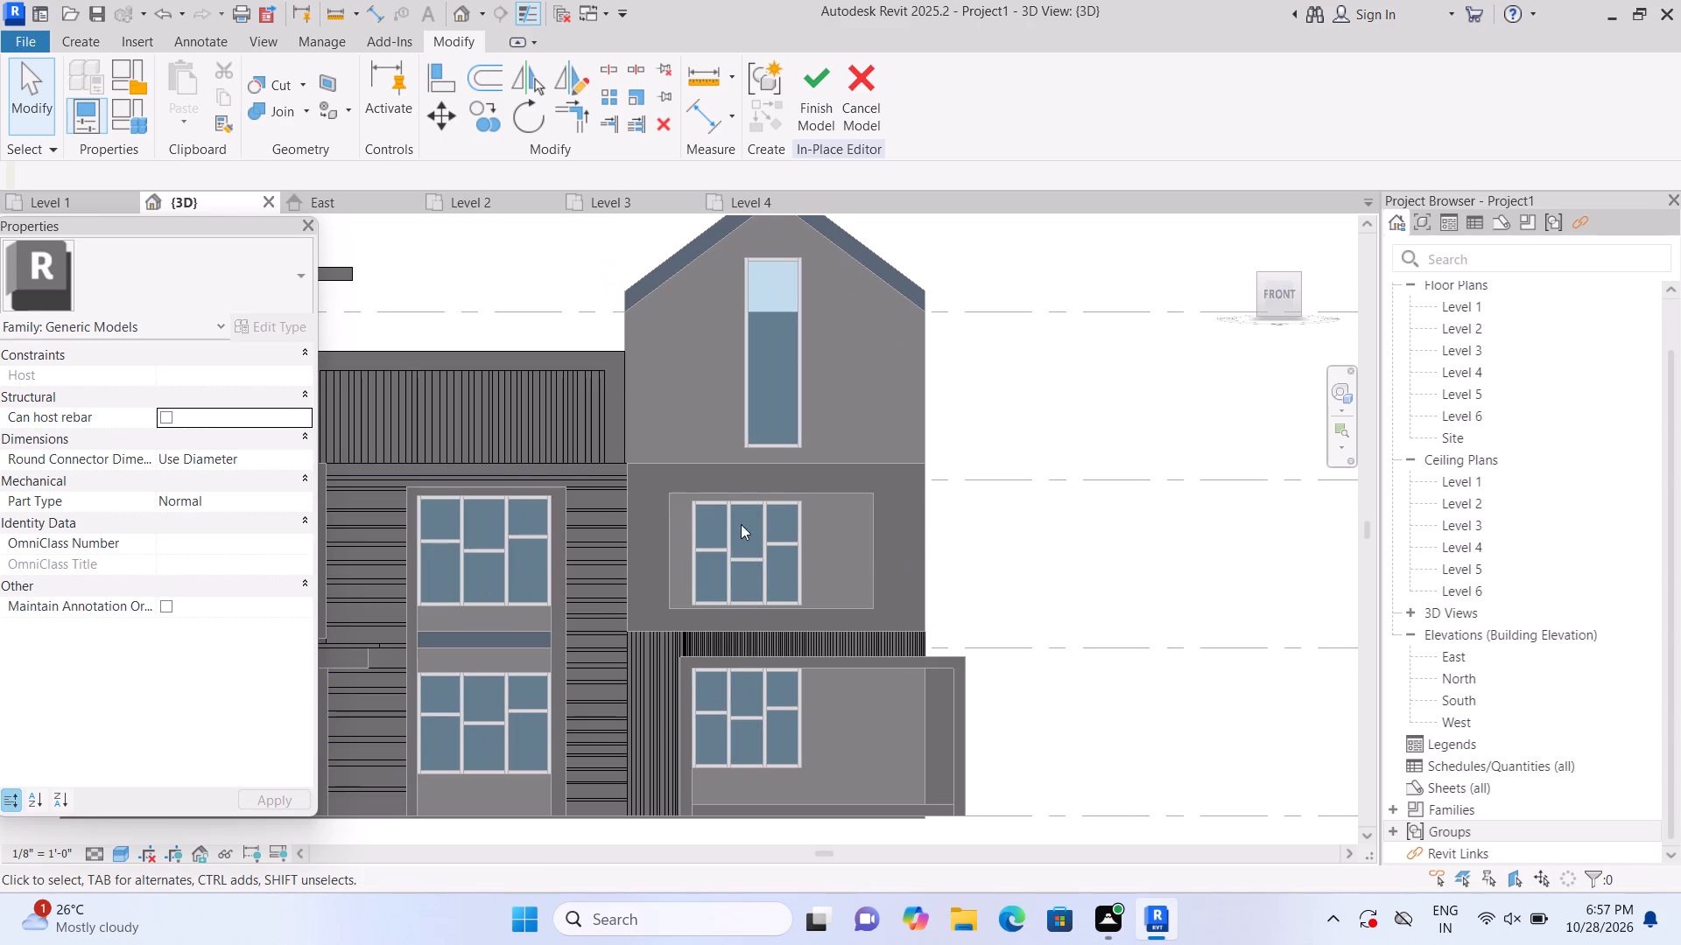
{"action": "left_click", "coordinate": [87, 45]}
{"action": "left_click", "coordinate": [185, 100]}
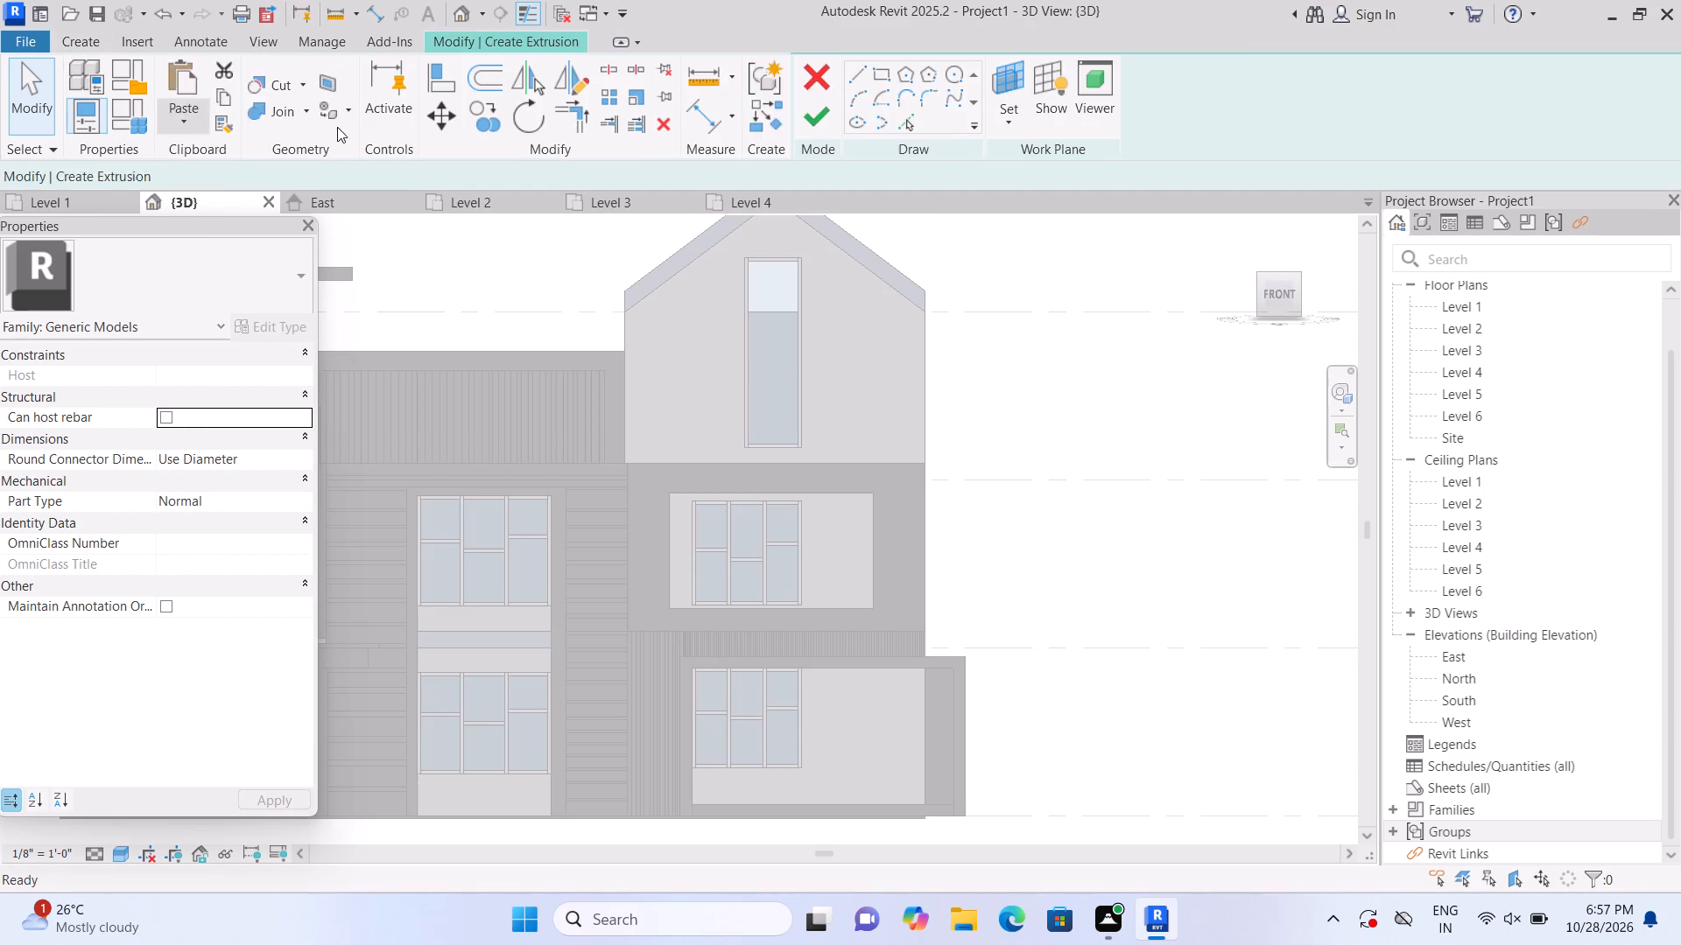
{"action": "left_click", "coordinate": [1127, 126]}
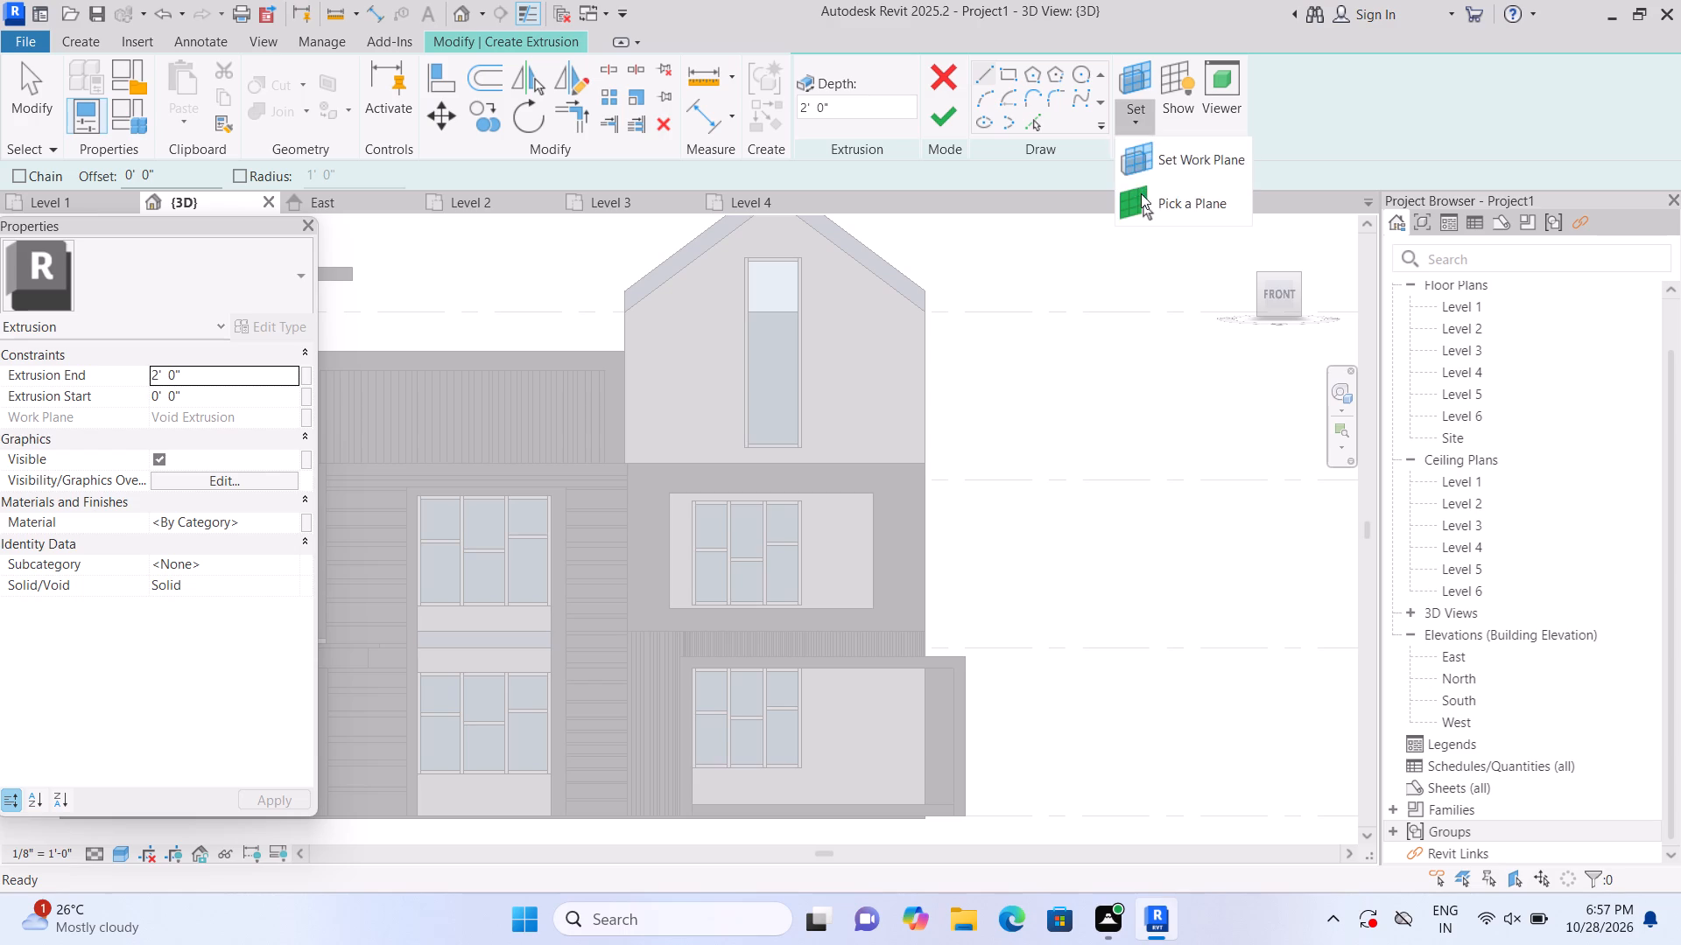
{"action": "left_click", "coordinate": [1141, 193]}
{"action": "scroll", "coordinate": [774, 679], "scroll_direction": "up", "scroll_amount": 4}
{"action": "scroll", "coordinate": [715, 629], "scroll_direction": "up", "scroll_amount": 1}
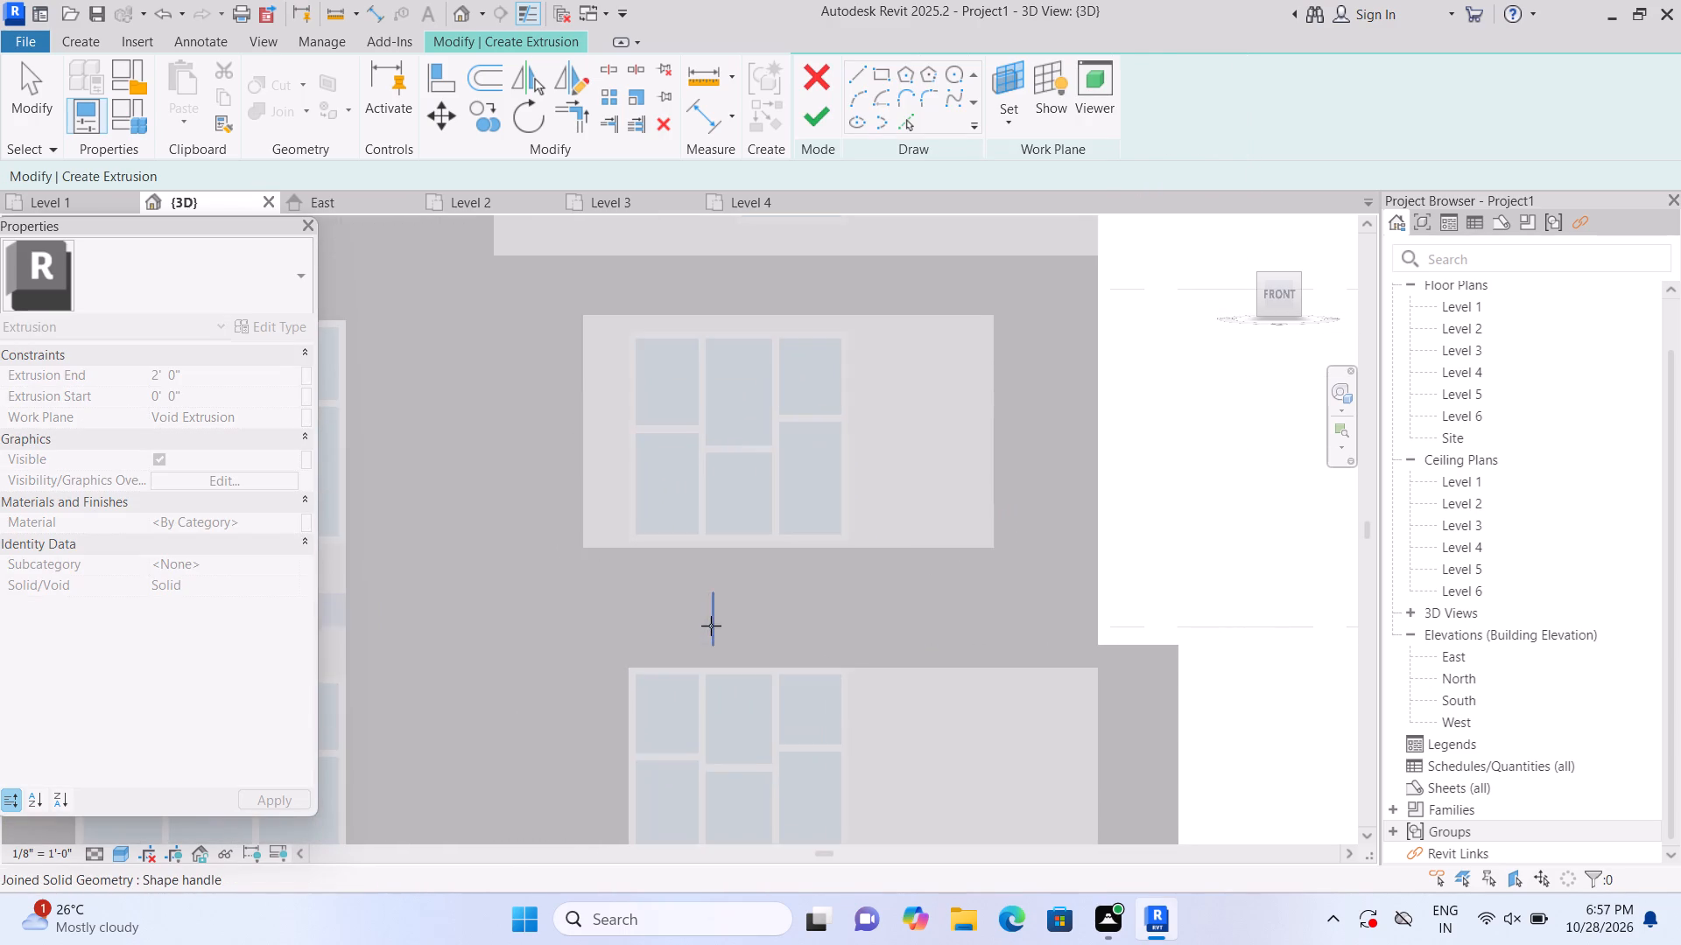
{"action": "middle_click_drag", "start_coordinate": [1161, 440], "coordinate": [1233, 547]}
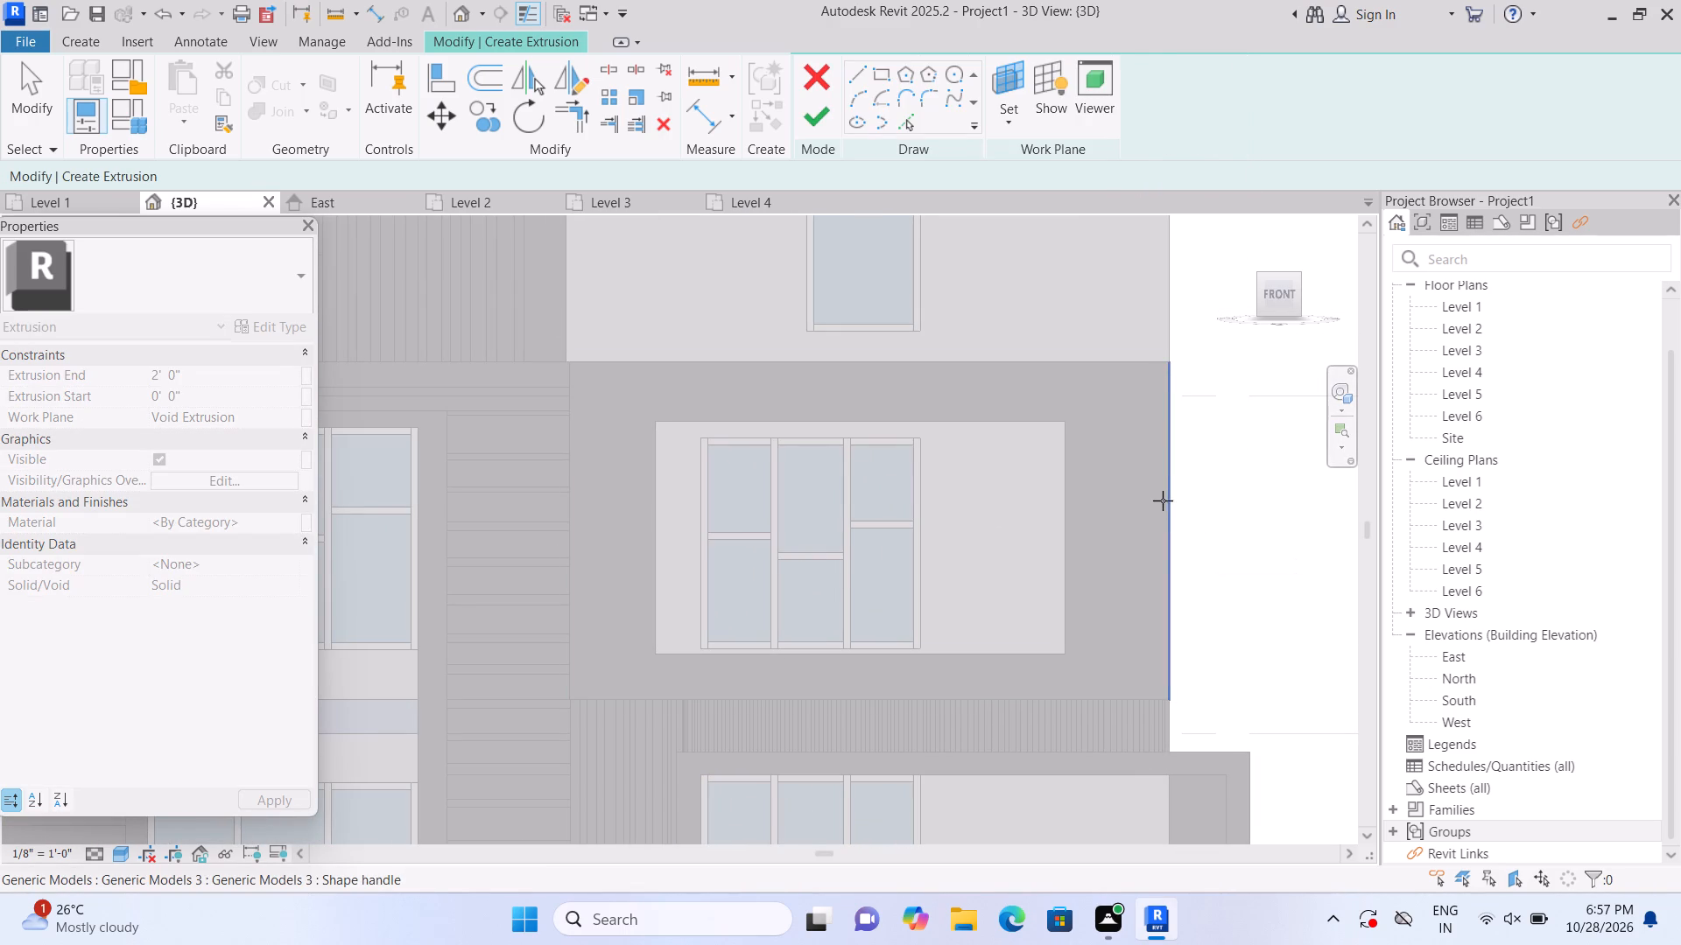
{"action": "middle_click_drag", "start_coordinate": [617, 542], "coordinate": [572, 546]}
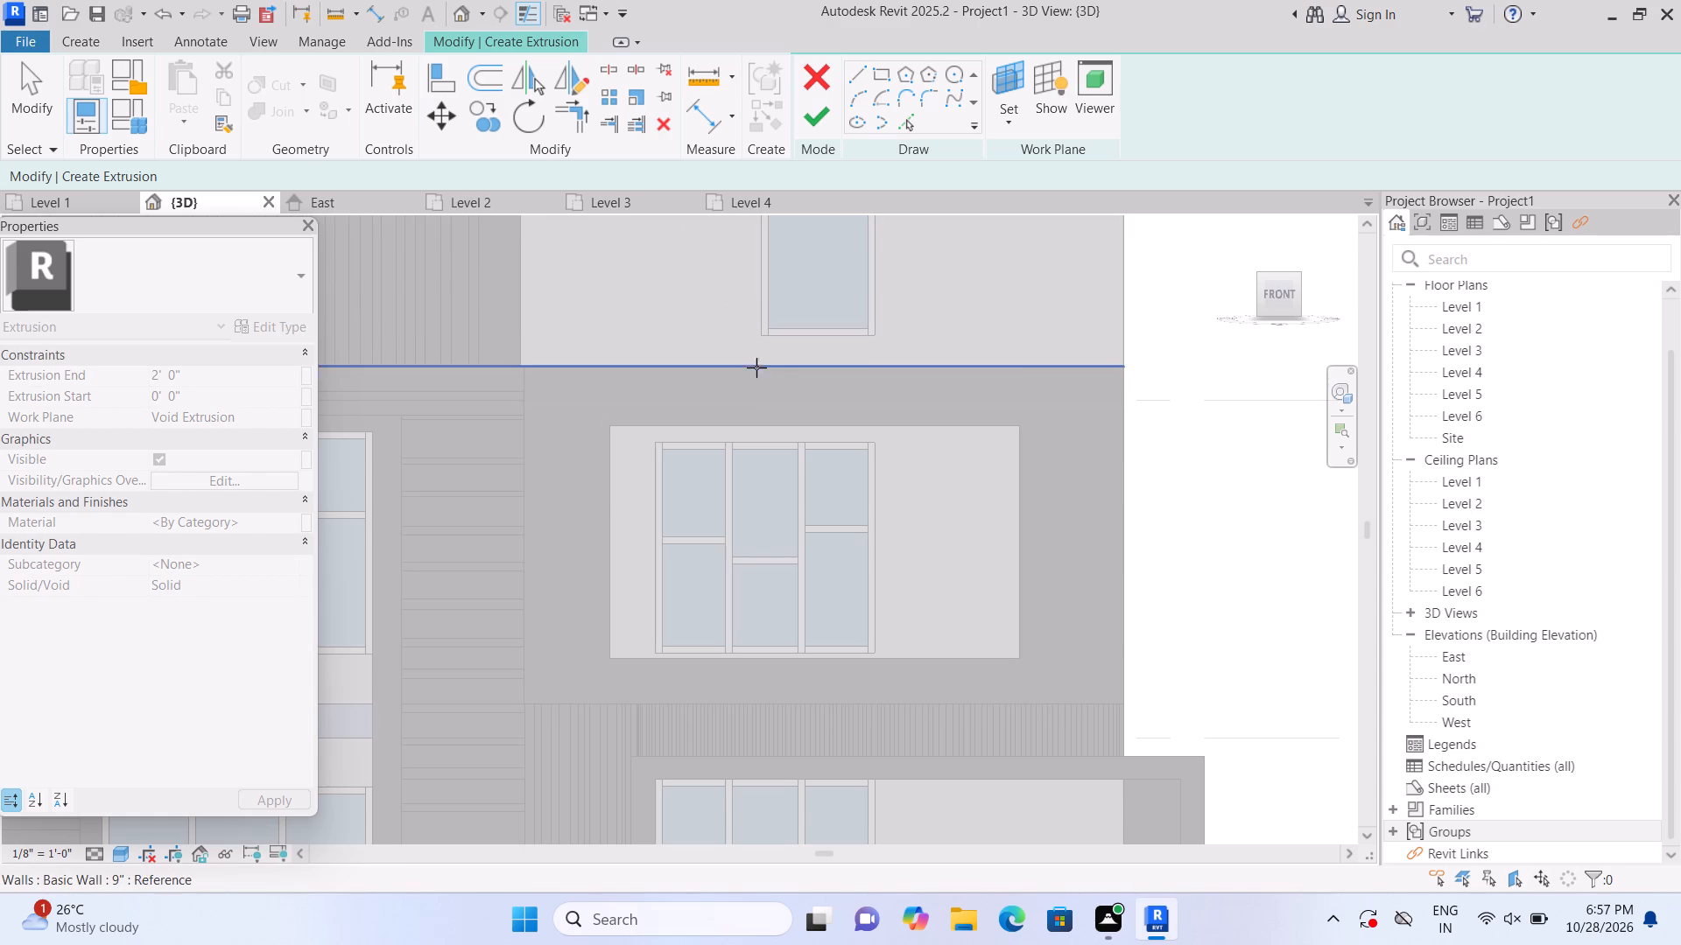
{"action": "left_click", "coordinate": [761, 395]}
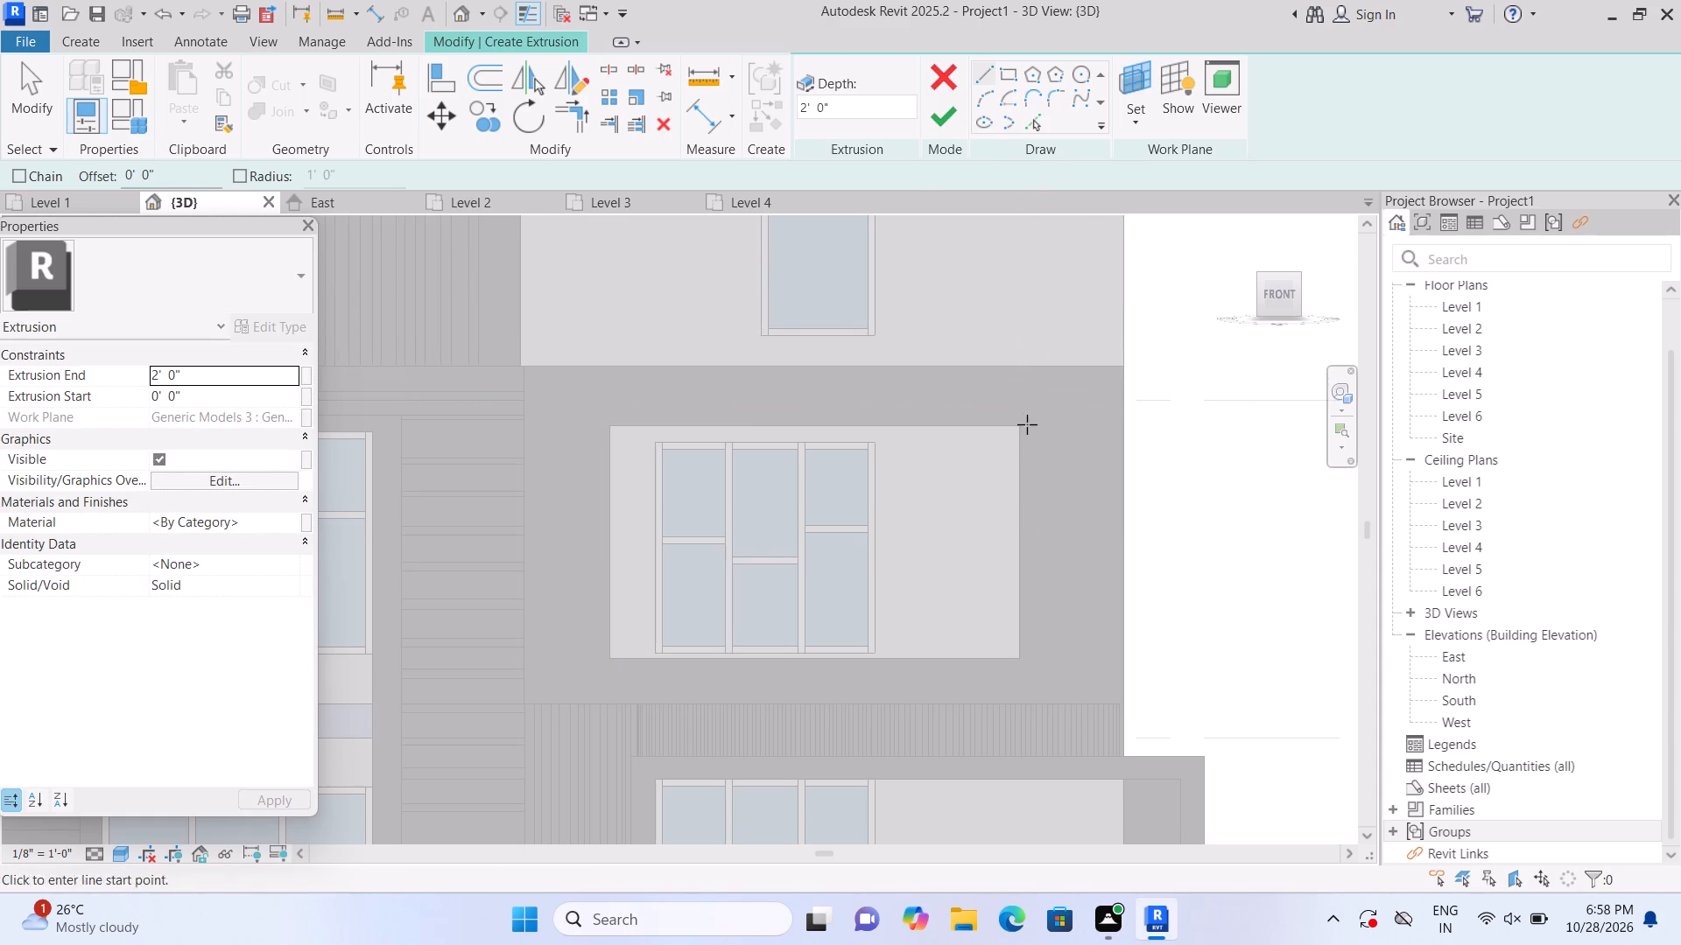
{"action": "left_click", "coordinate": [1131, 120]}
{"action": "left_click", "coordinate": [1149, 210]}
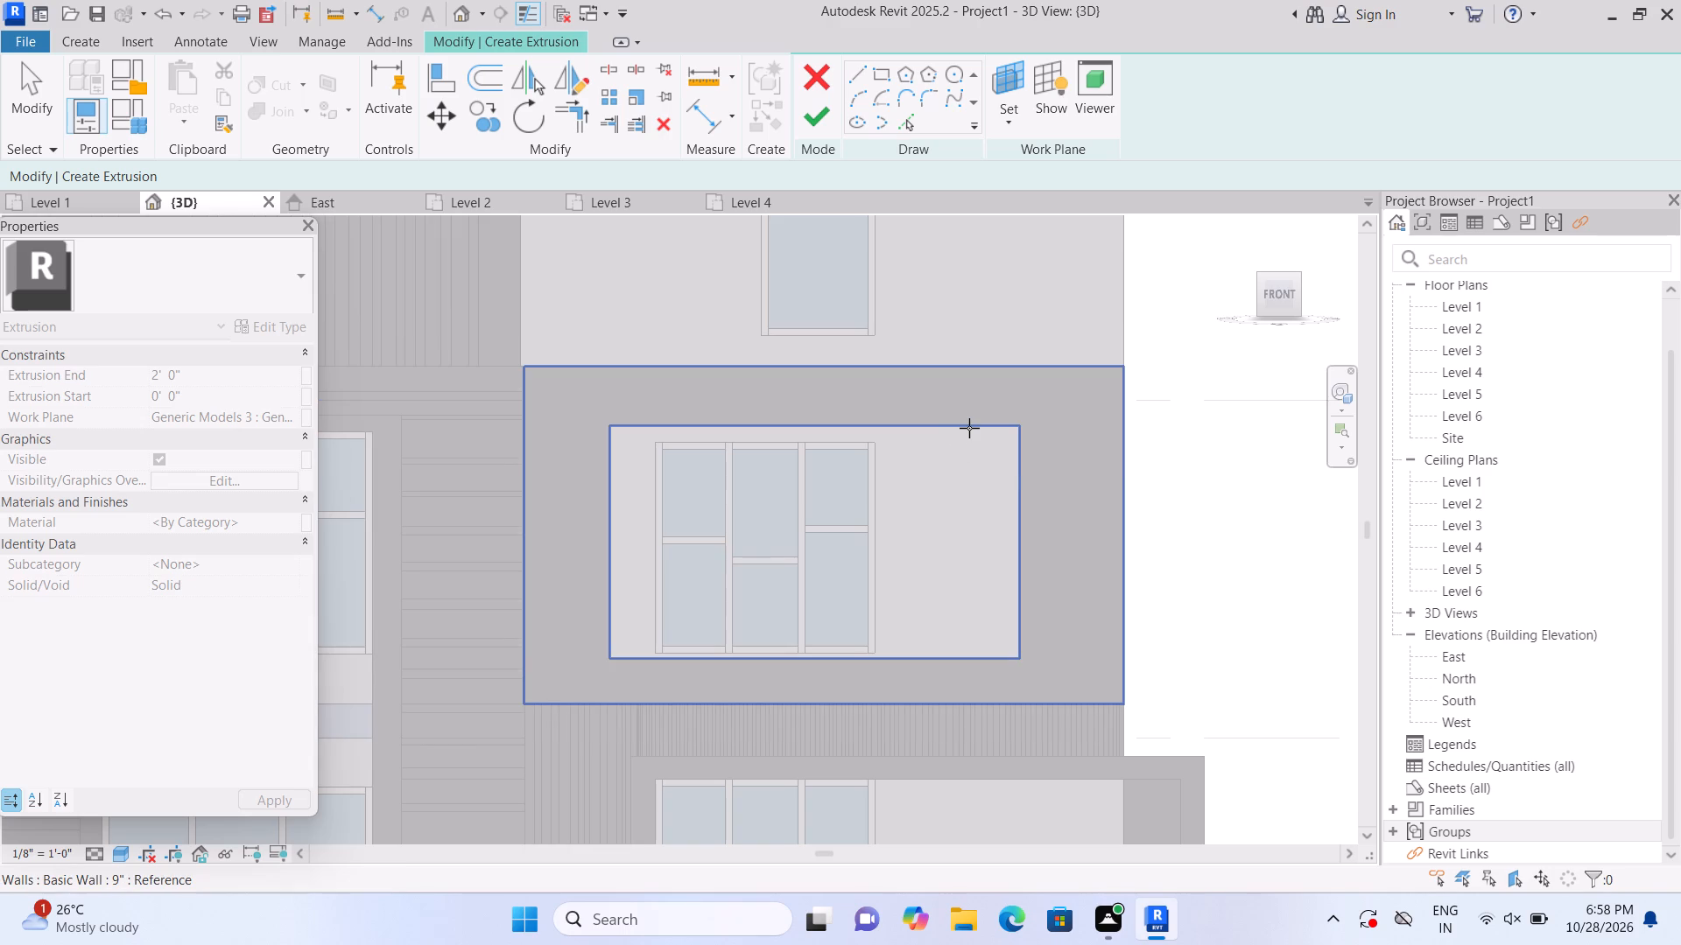
{"action": "scroll", "coordinate": [969, 428], "scroll_direction": "up", "scroll_amount": 1}
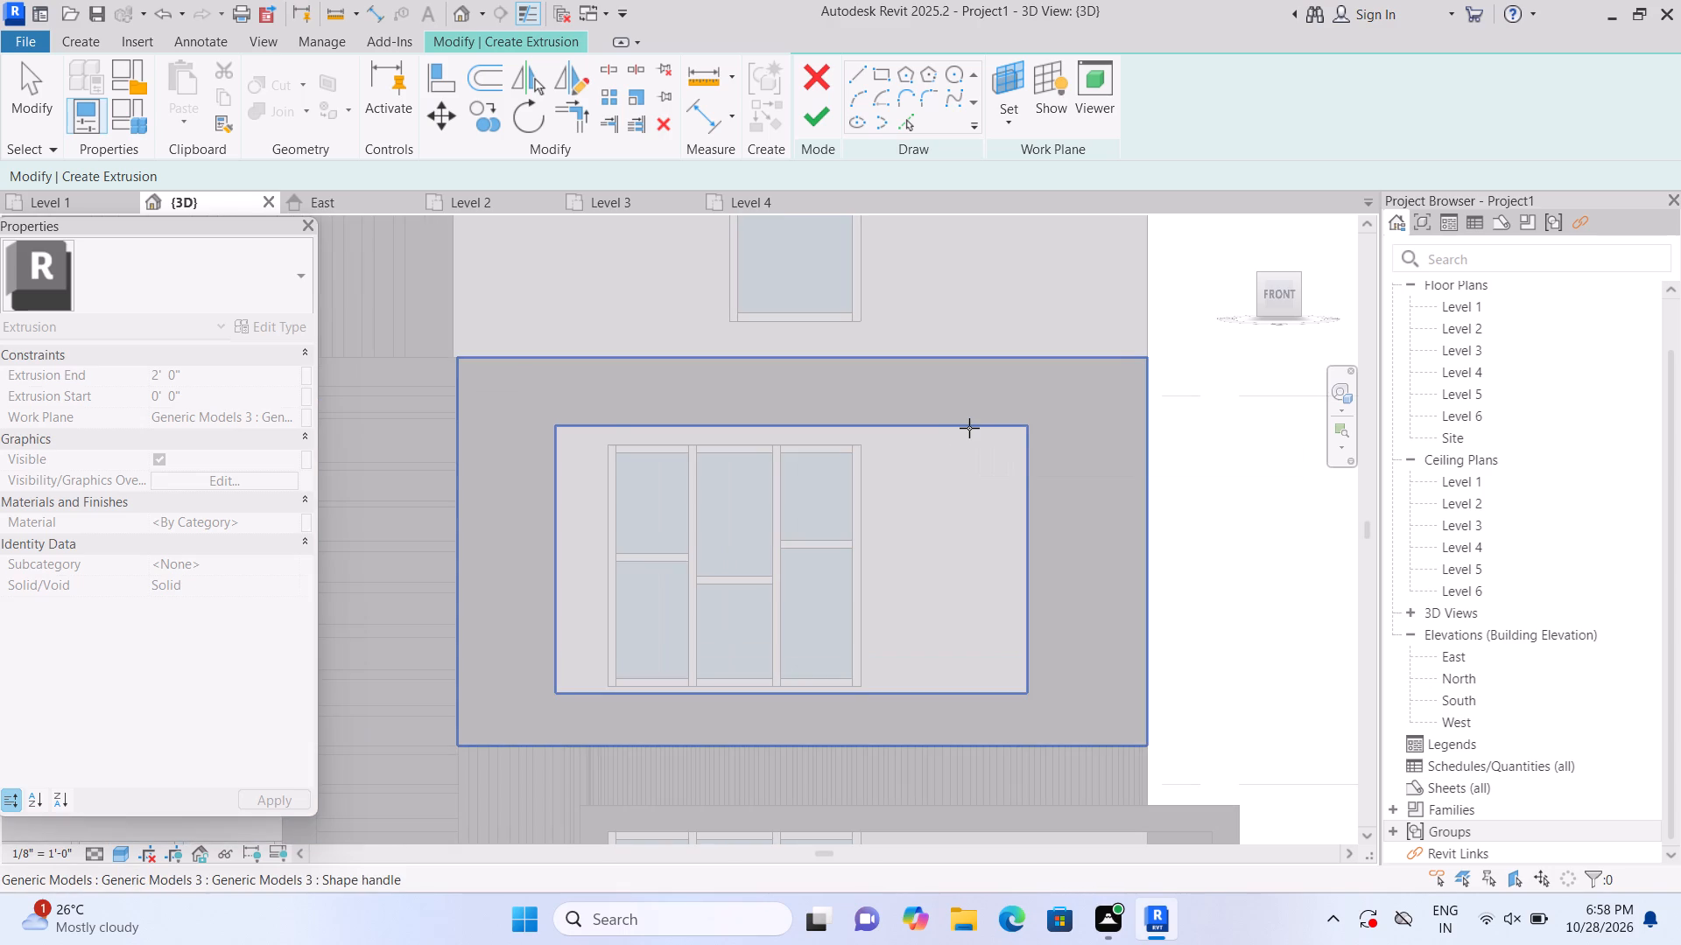
{"action": "left_click", "coordinate": [969, 428]}
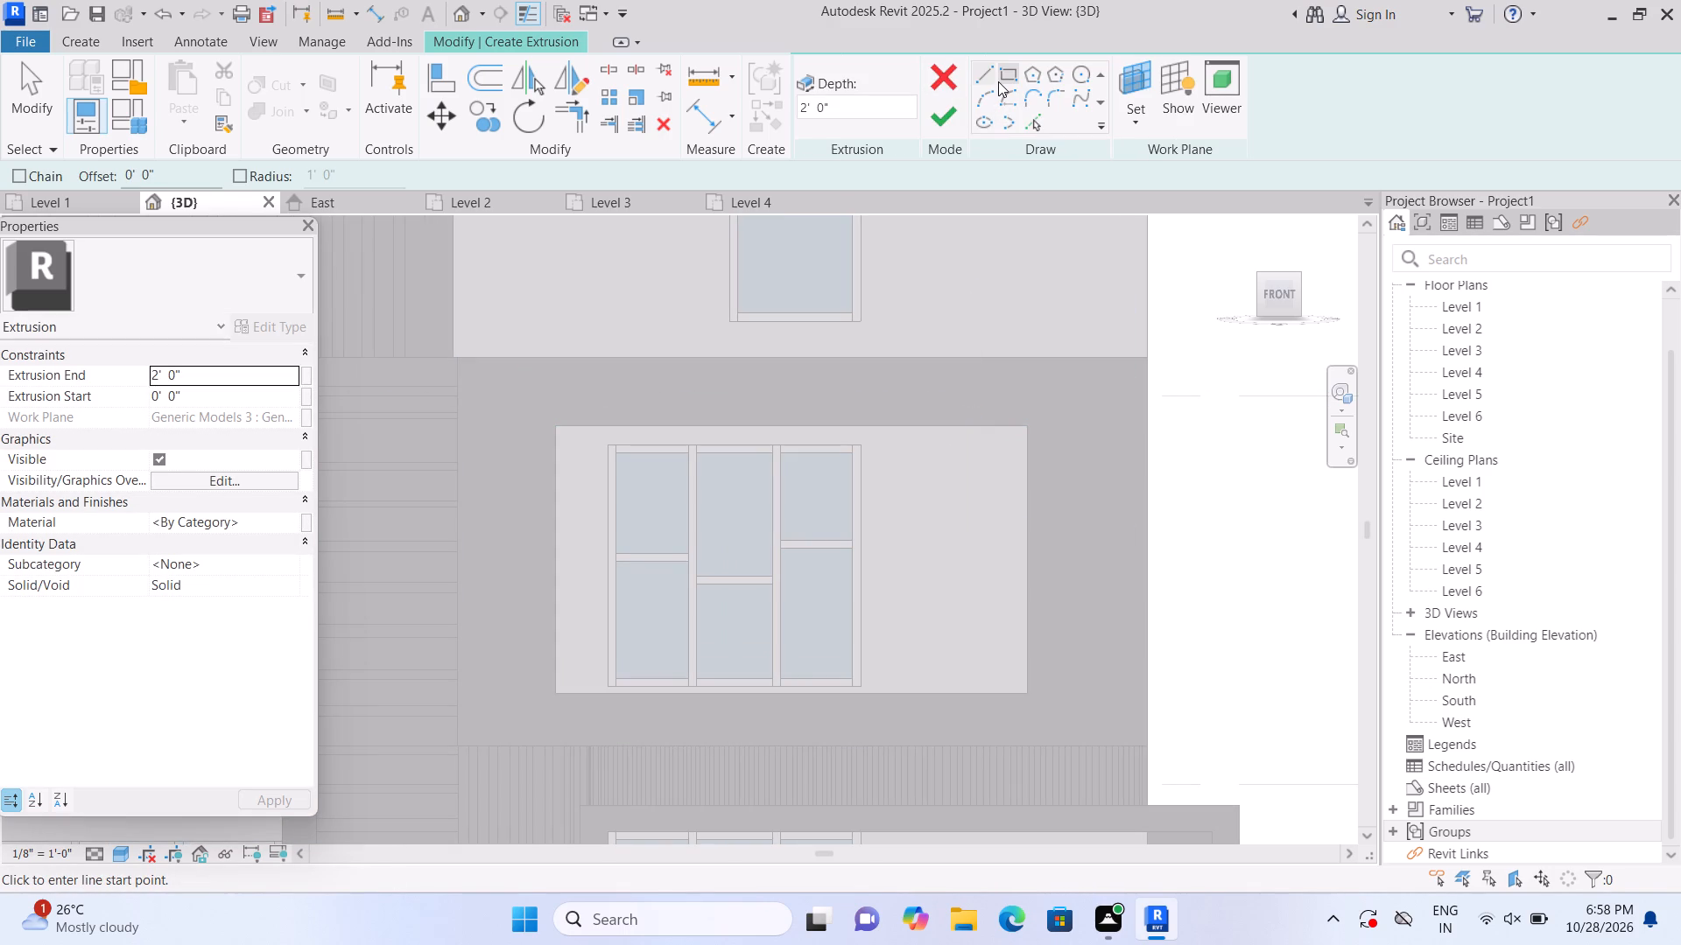
Extrude a full-height rectangle, about 1'-4" by 6'-10.5", 2" deep, filling the recess from its left edge to the window.
{"action": "left_click", "coordinate": [998, 81]}
{"action": "scroll", "coordinate": [608, 526], "scroll_direction": "up", "scroll_amount": 1}
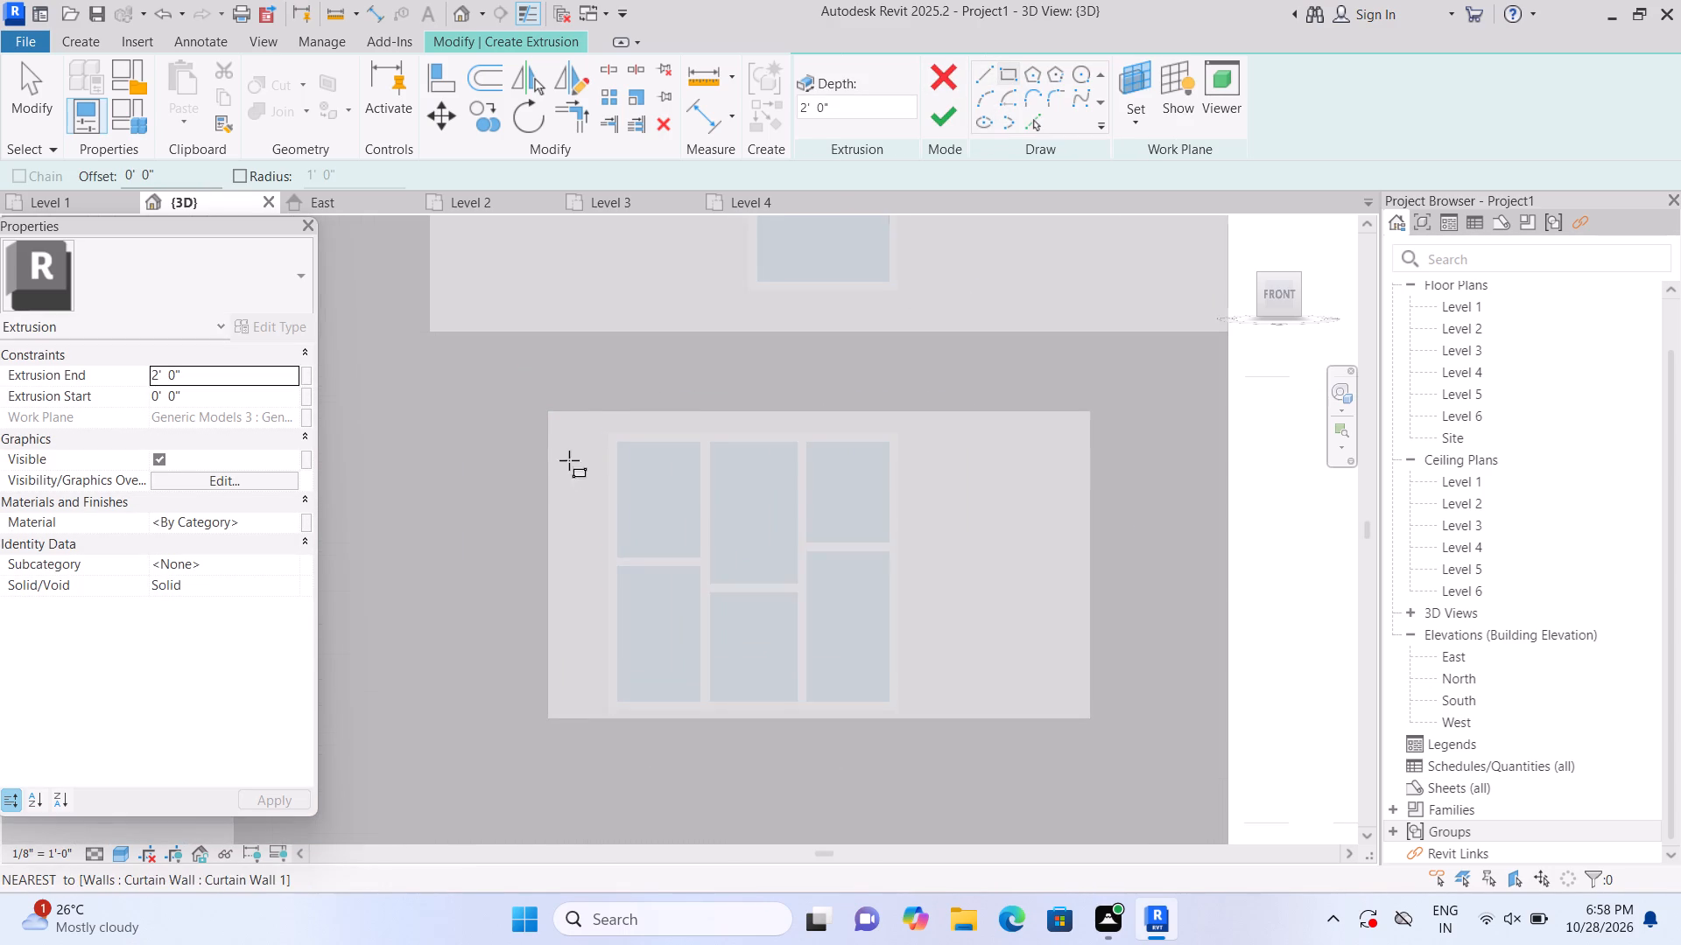
{"action": "left_click", "coordinate": [549, 416]}
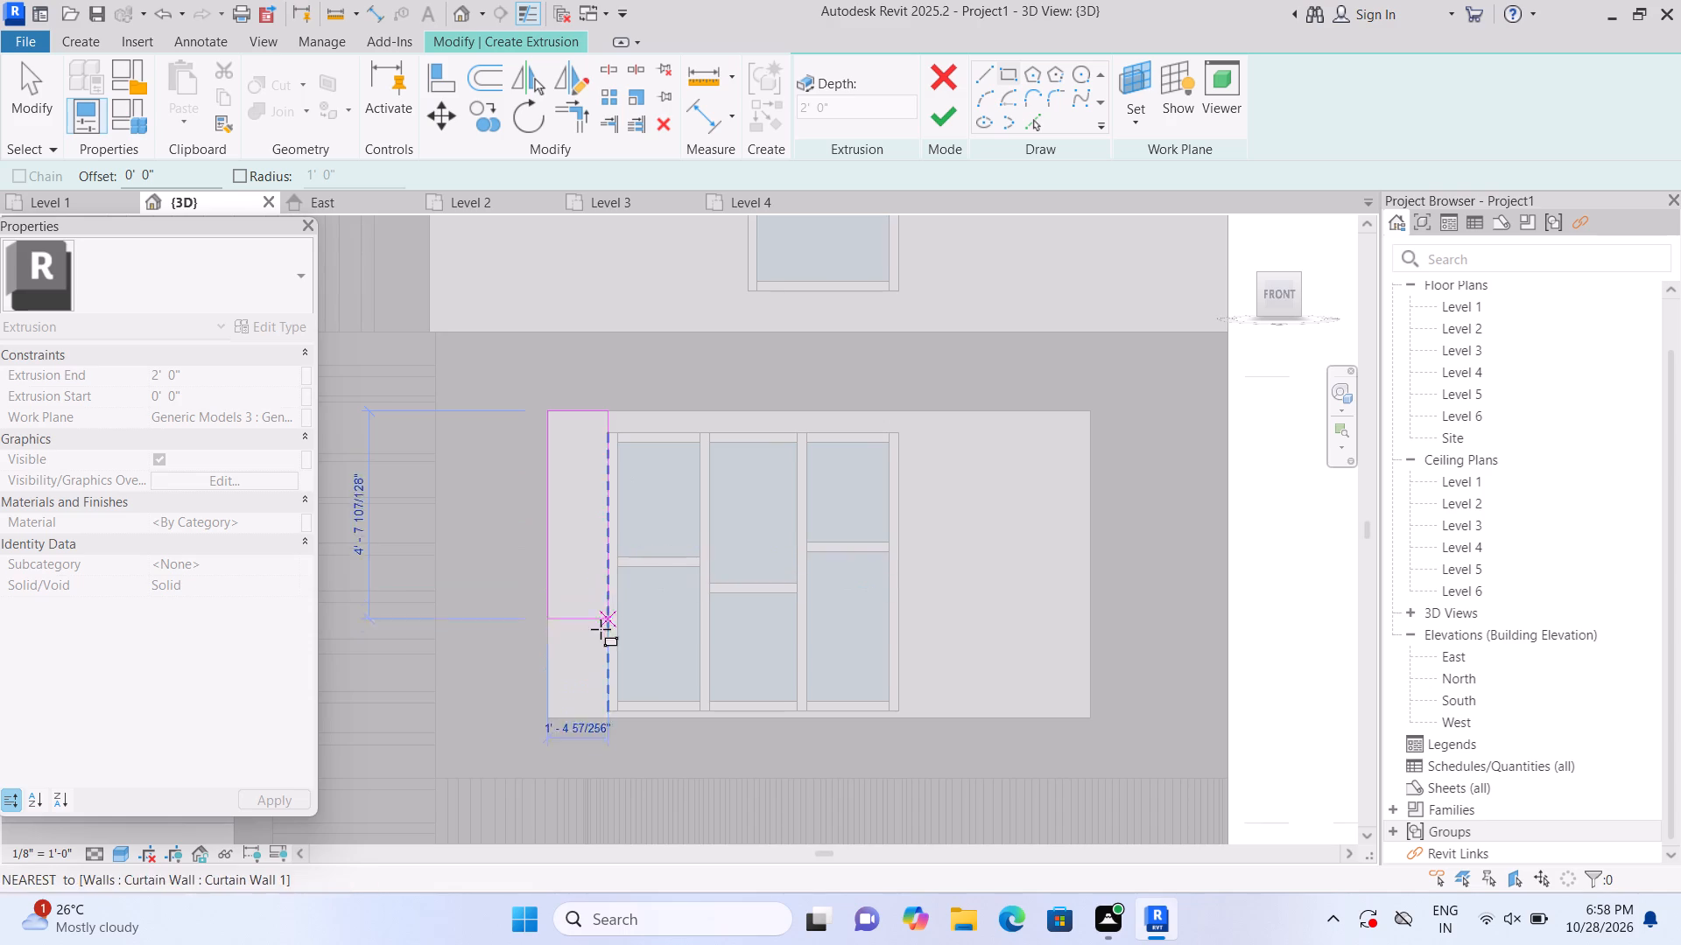
{"action": "left_click", "coordinate": [607, 721]}
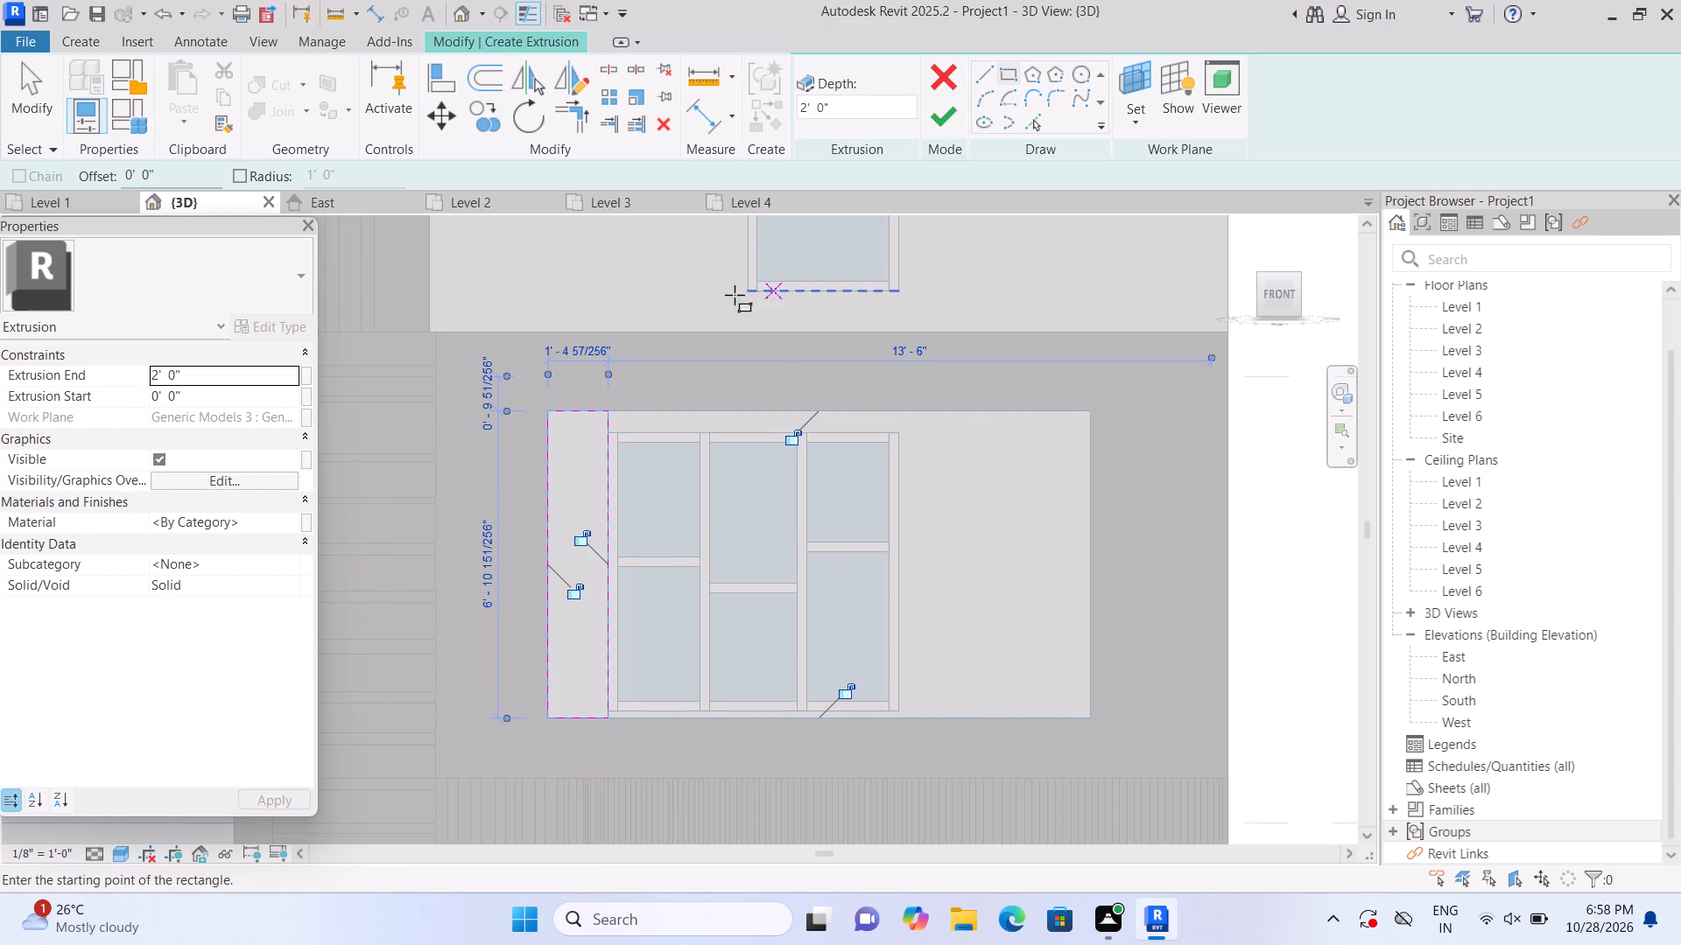
{"action": "left_click", "coordinate": [275, 367]}
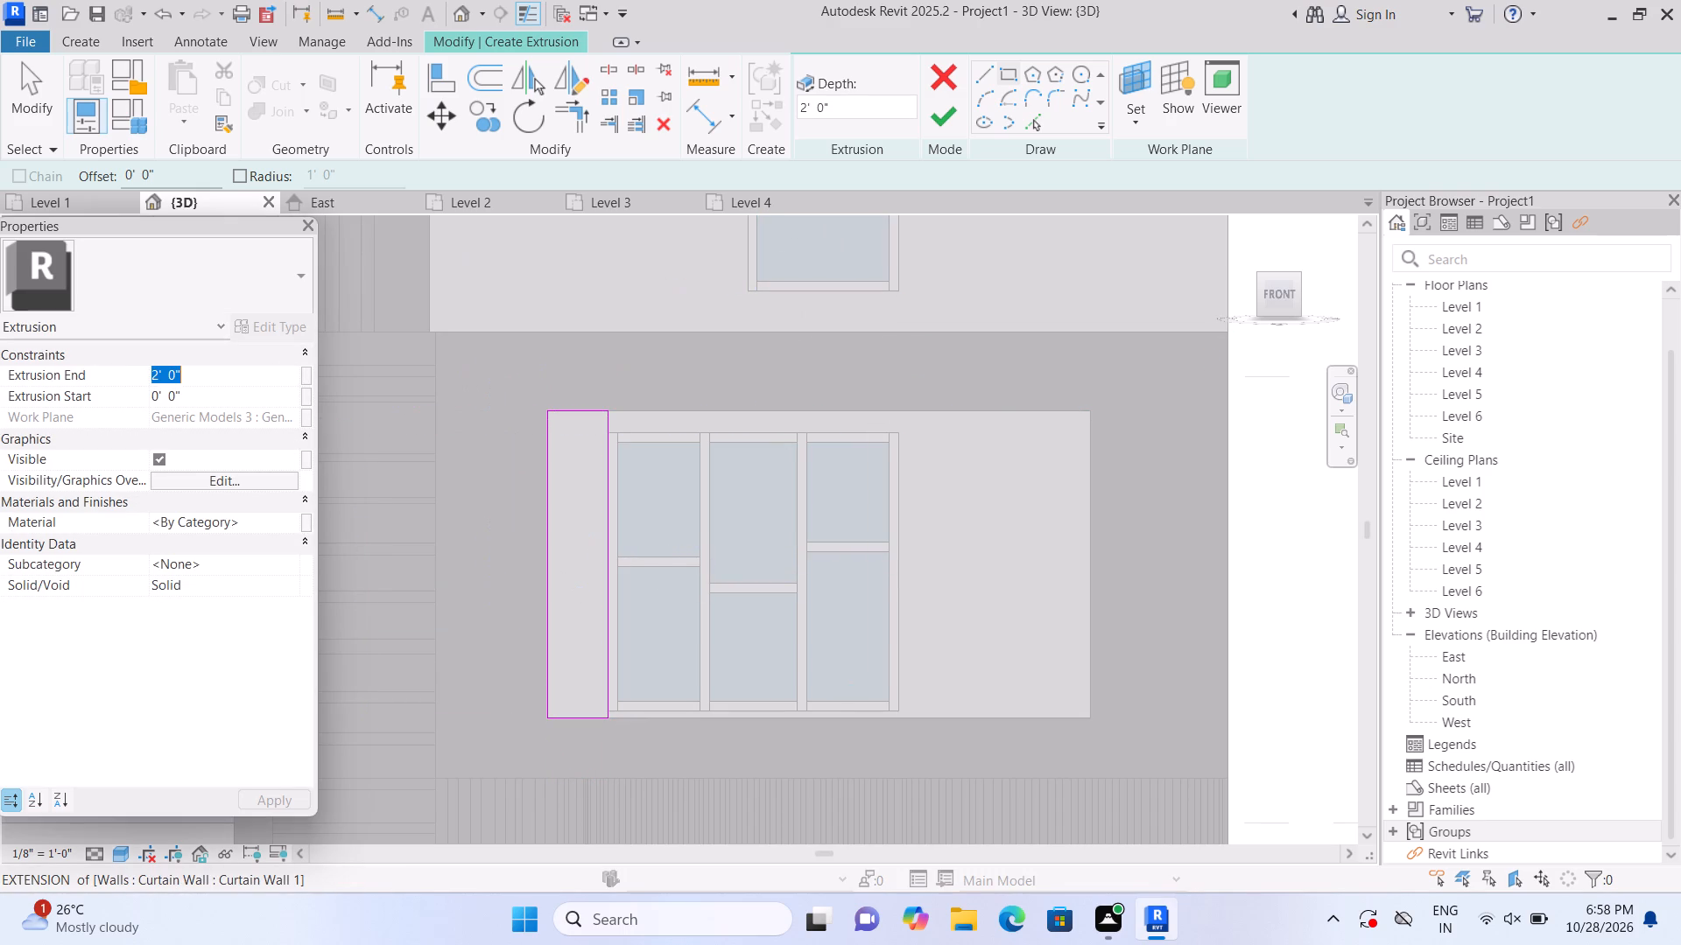
{"action": "key", "text": "BackSpace"}
{"action": "type", "text": "2\""}
{"action": "key", "text": "Return"}
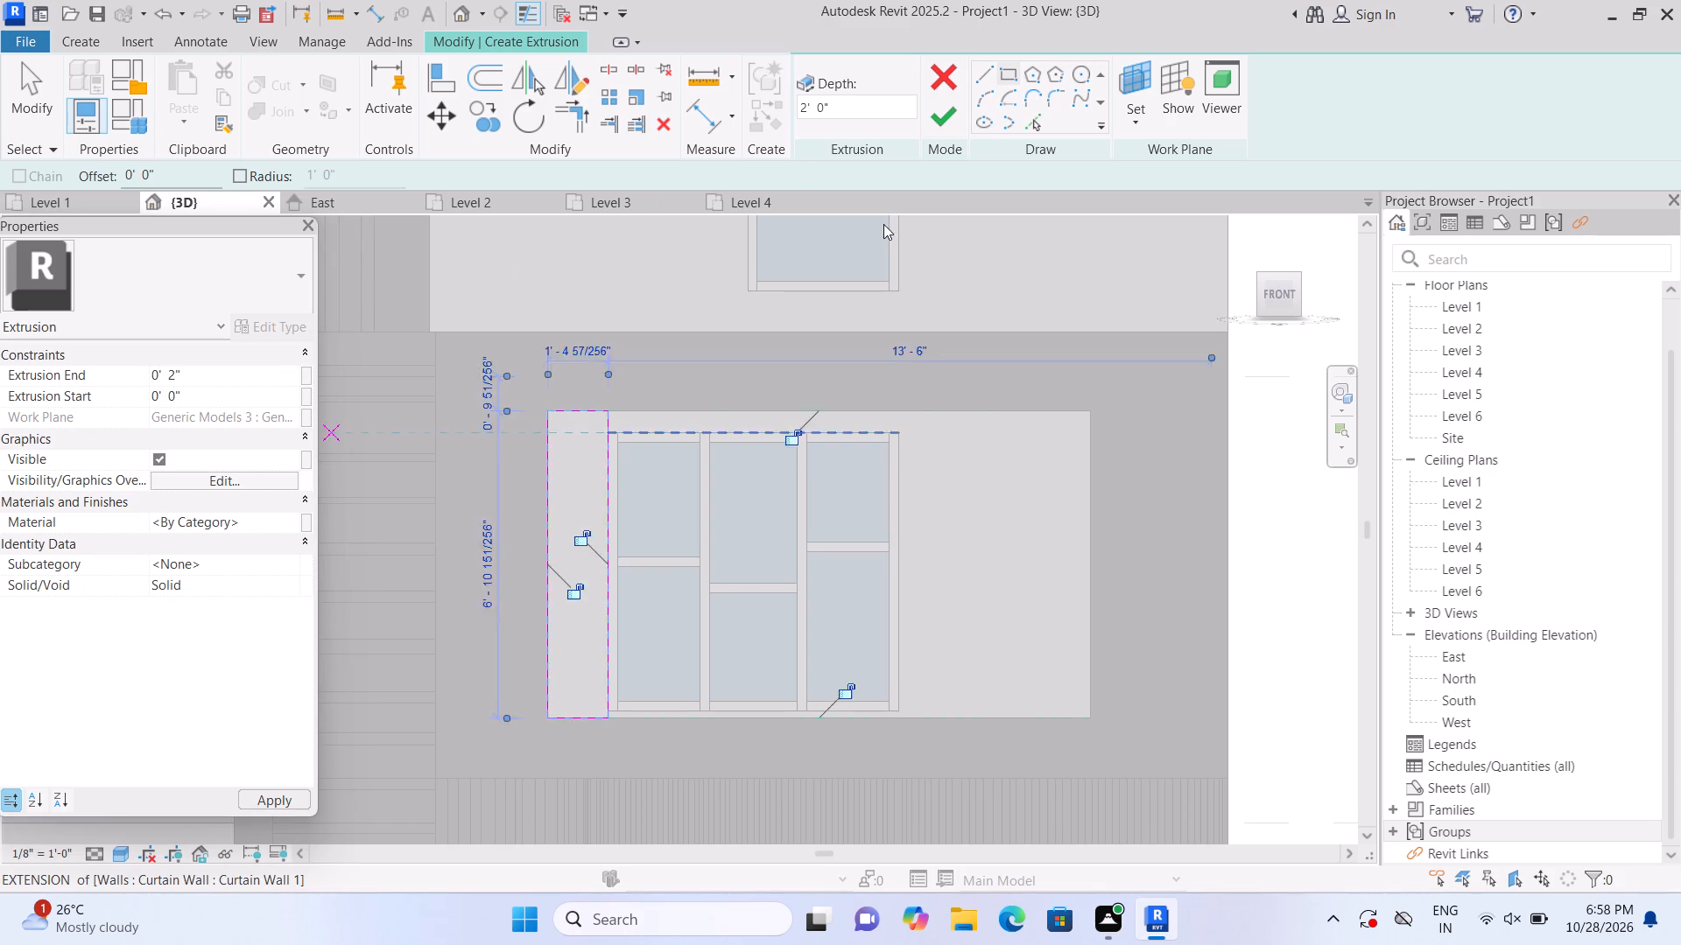
{"action": "left_click", "coordinate": [1307, 570]}
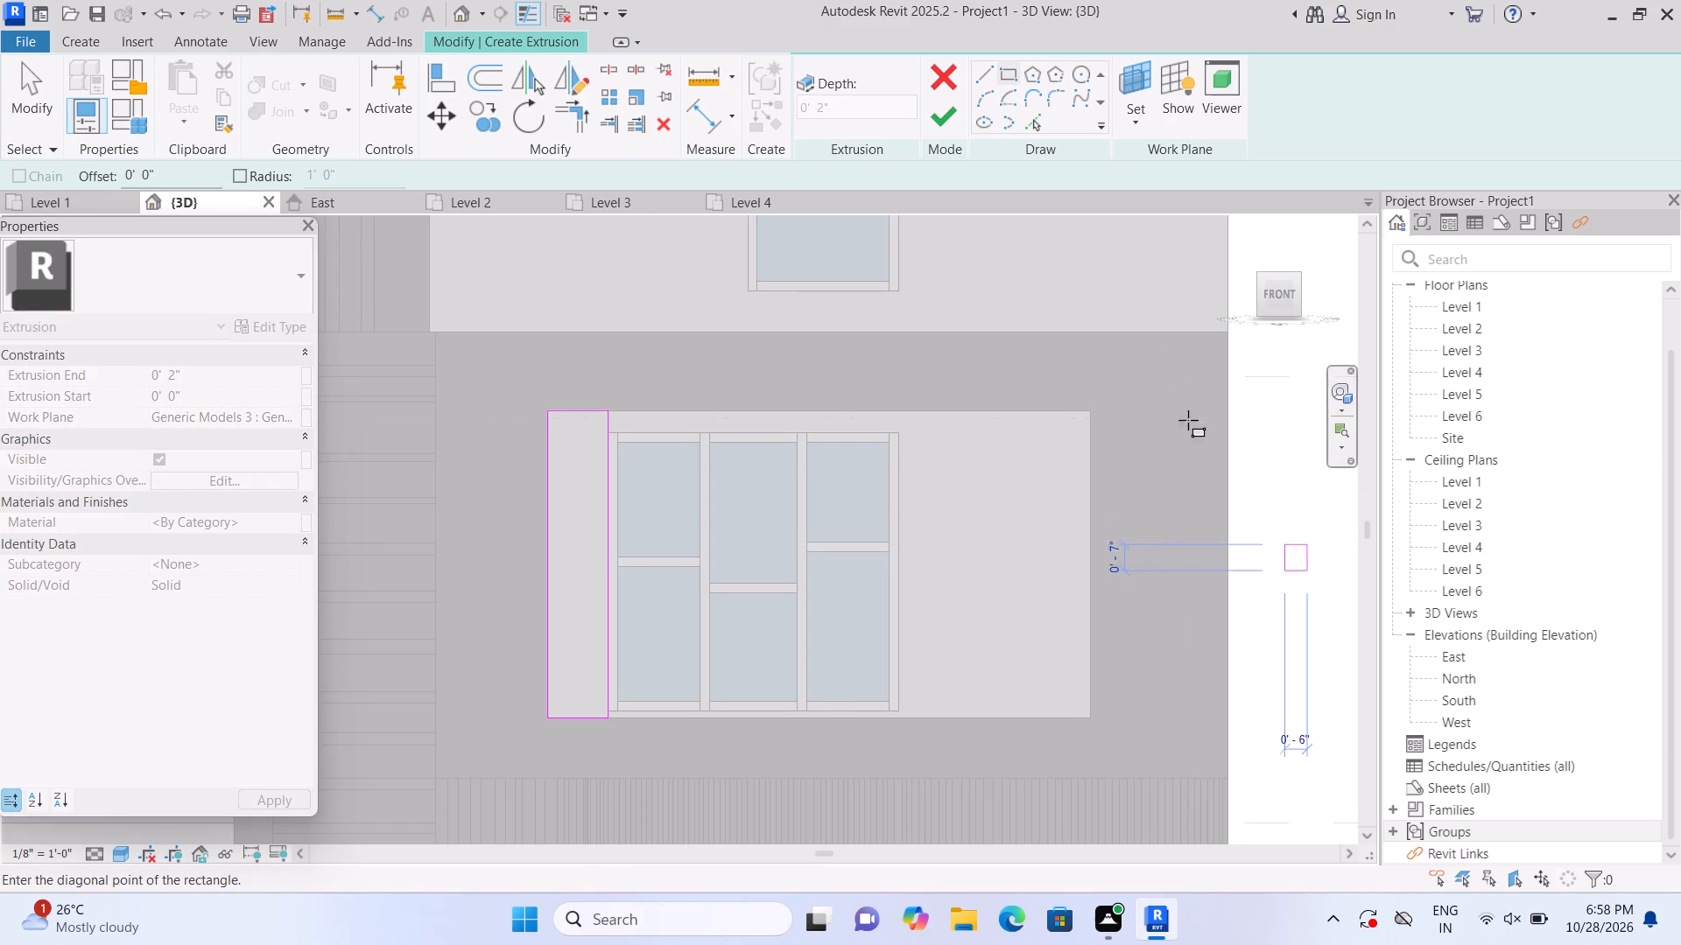
{"action": "key", "text": "Escape"}
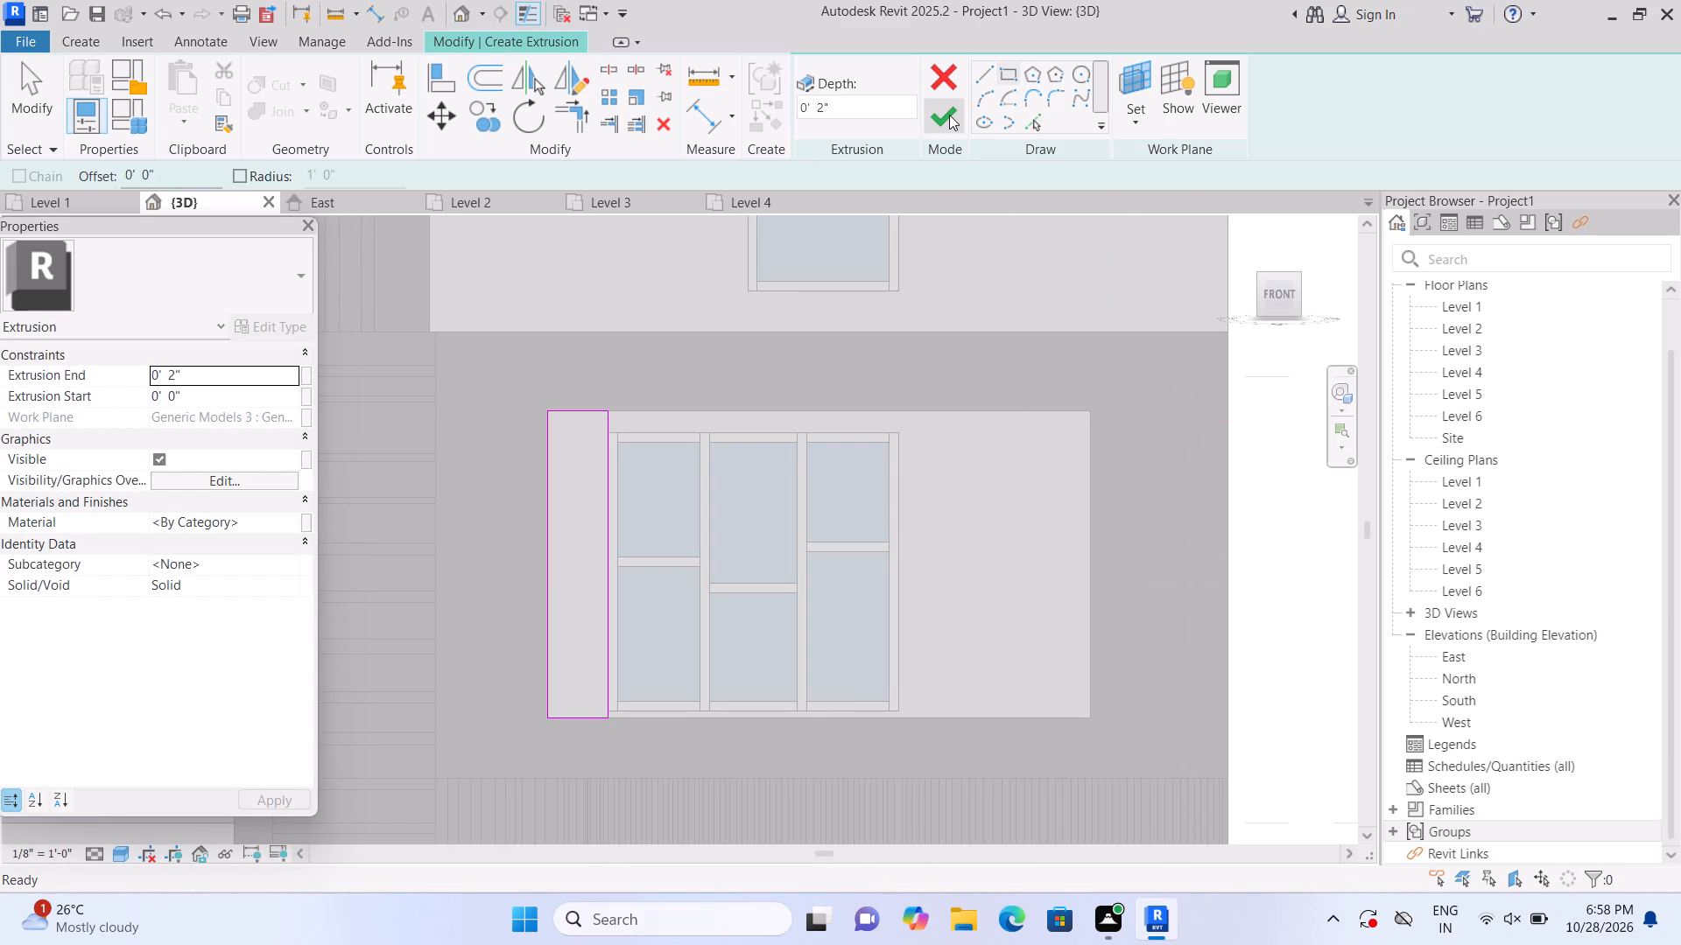
{"action": "left_click", "coordinate": [949, 115]}
{"action": "left_click", "coordinate": [1298, 557]}
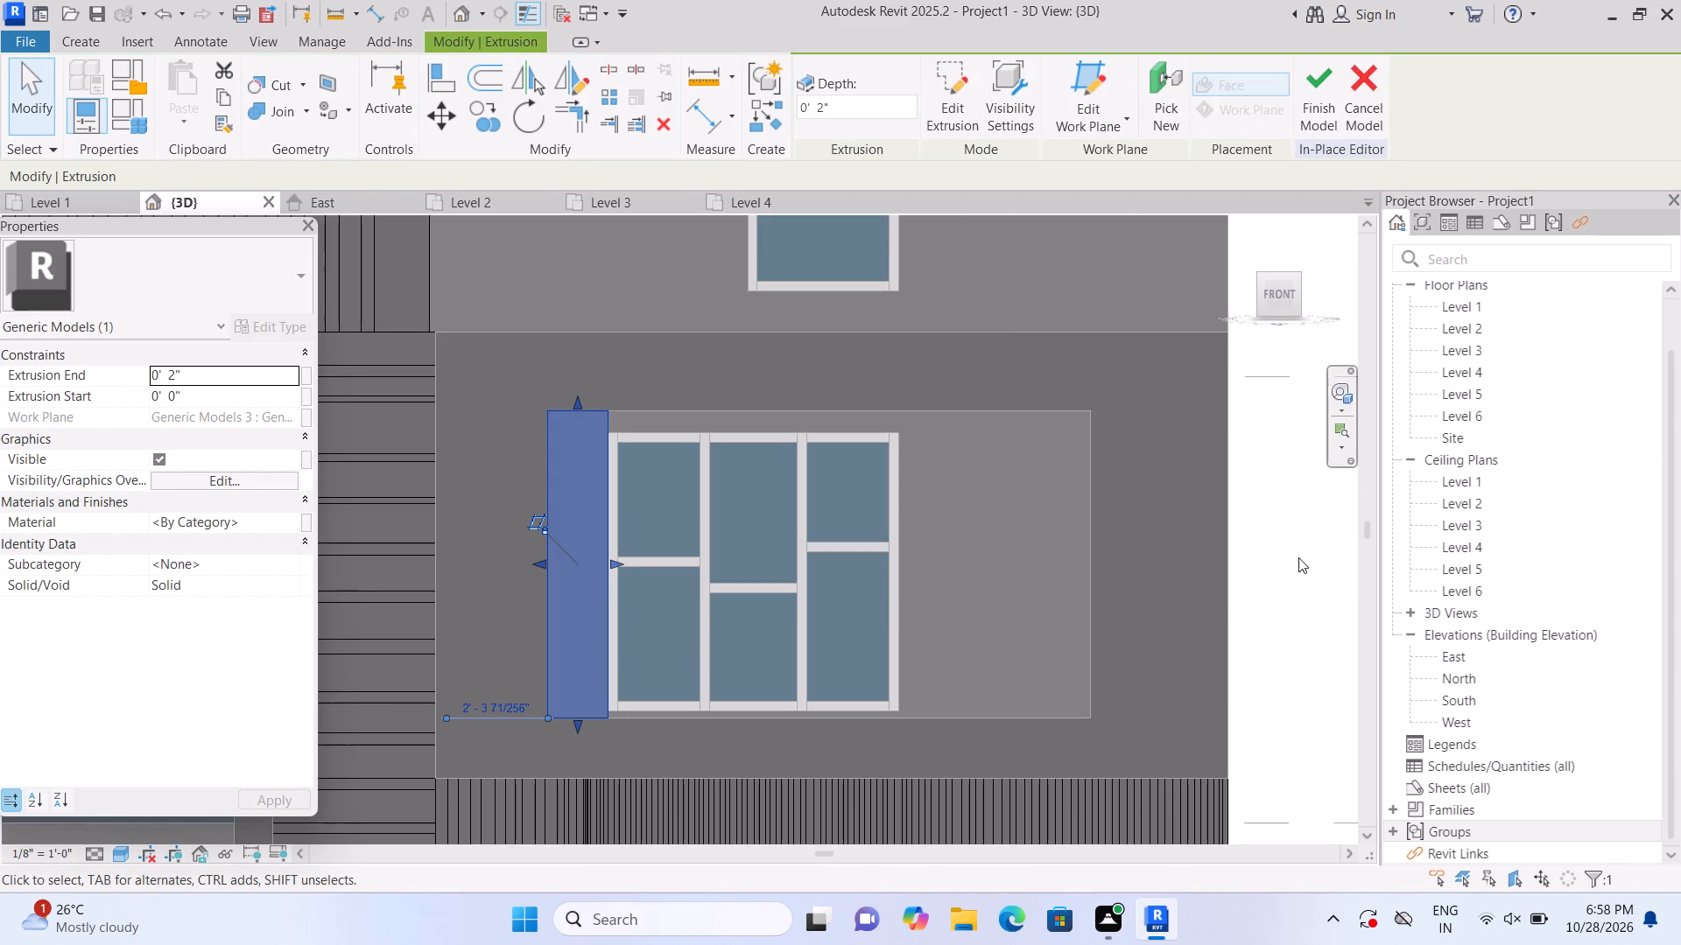
On the frame's face, extrude a 2" deep horizontal strip, about 10'-9.5" by 6", above the window to the recess's right edge.
{"action": "left_click", "coordinate": [74, 42]}
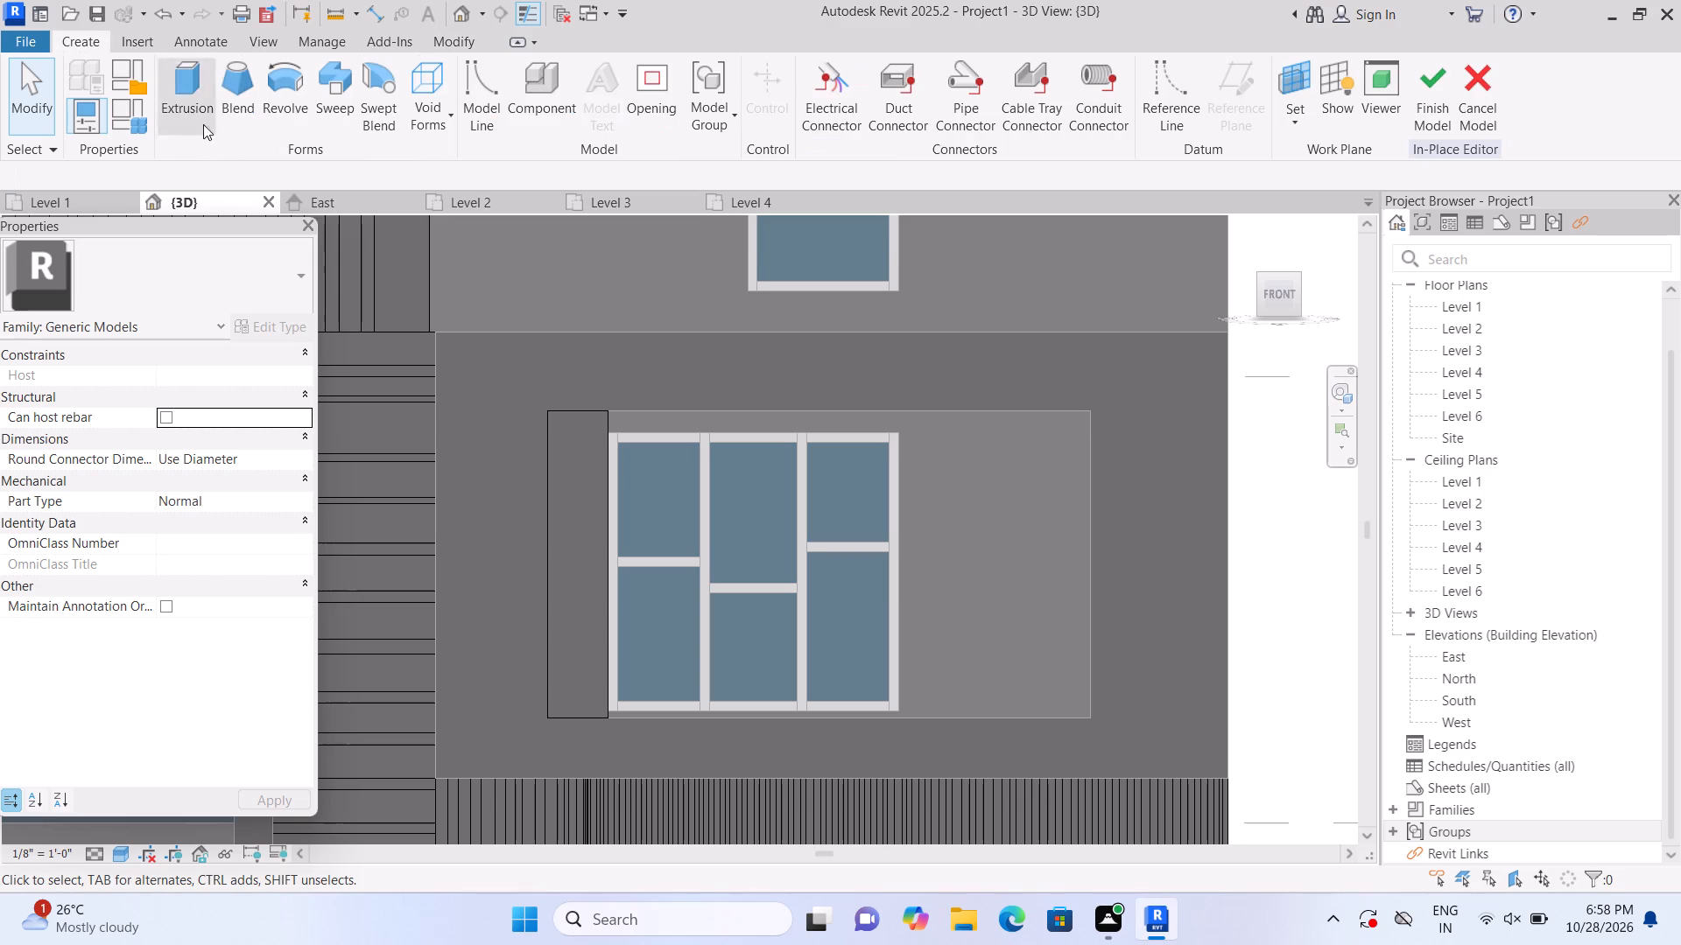
{"action": "left_click", "coordinate": [193, 120]}
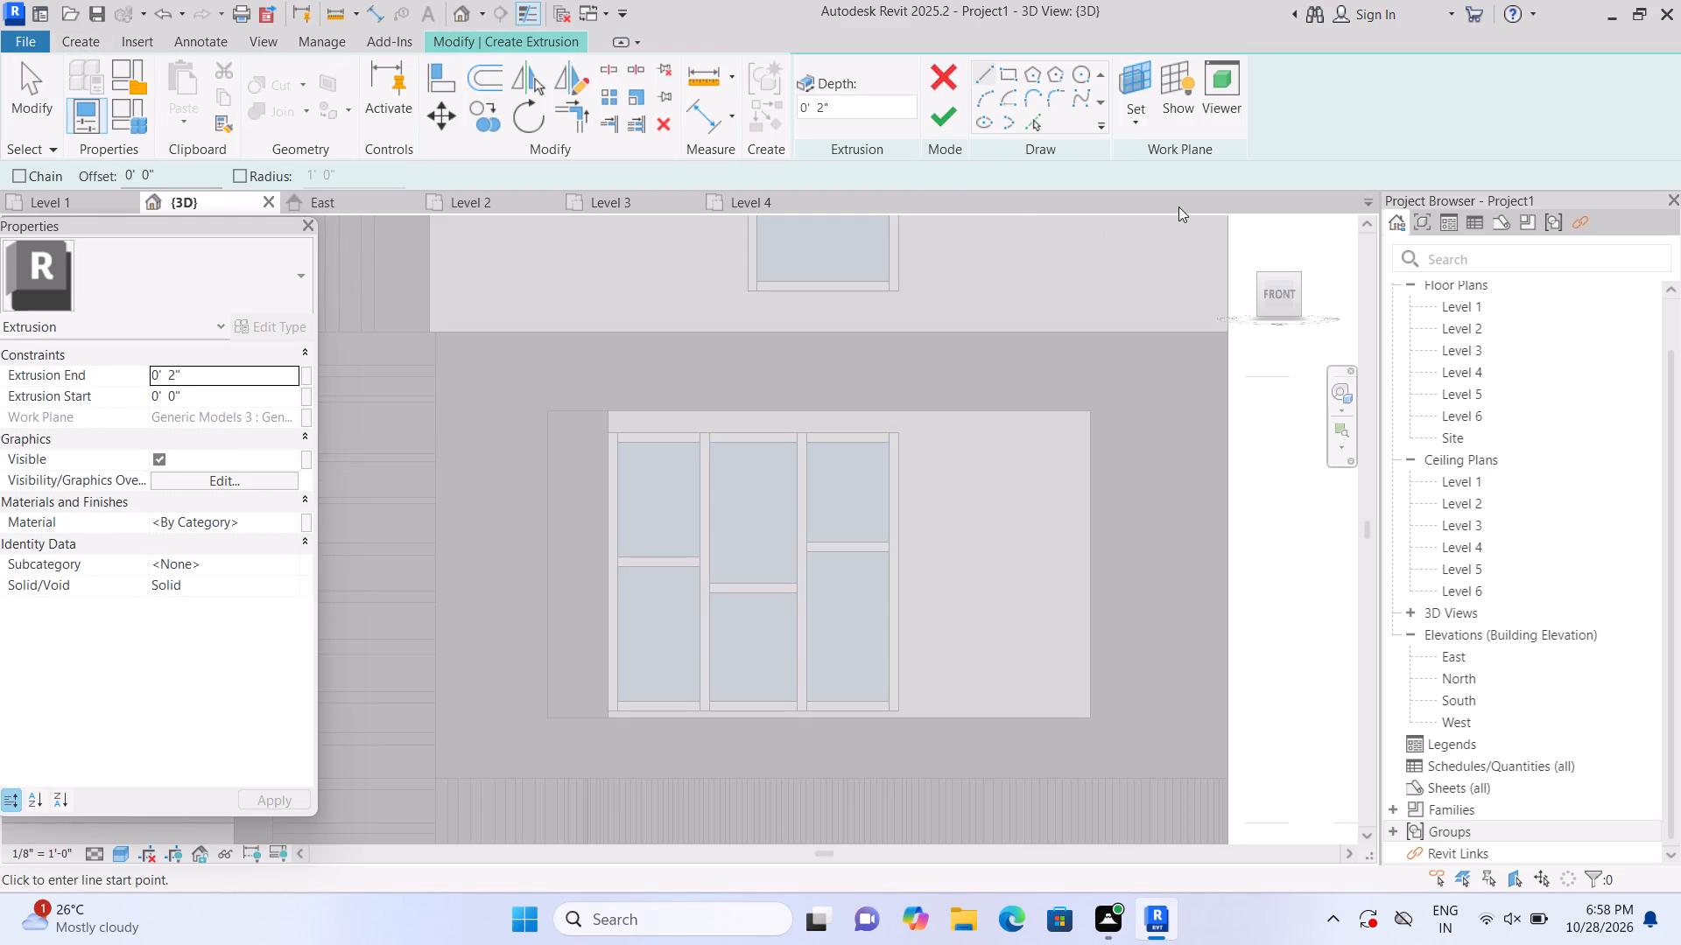
{"action": "left_click", "coordinate": [1135, 122]}
{"action": "left_click", "coordinate": [1158, 213]}
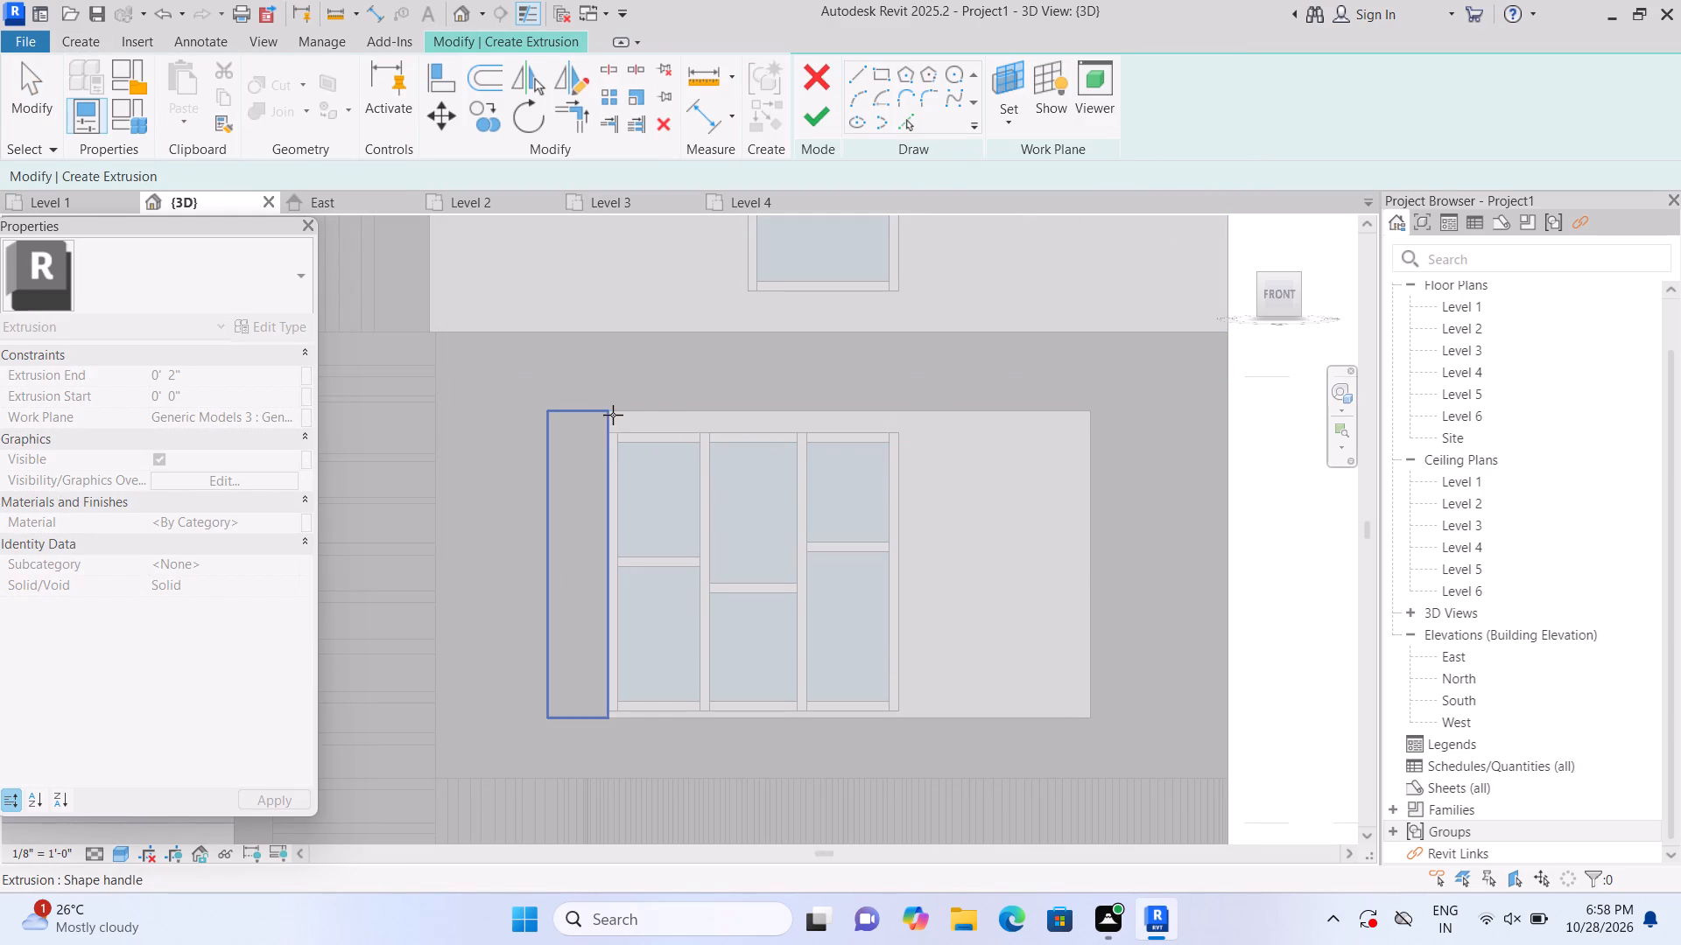
{"action": "left_click", "coordinate": [703, 413]}
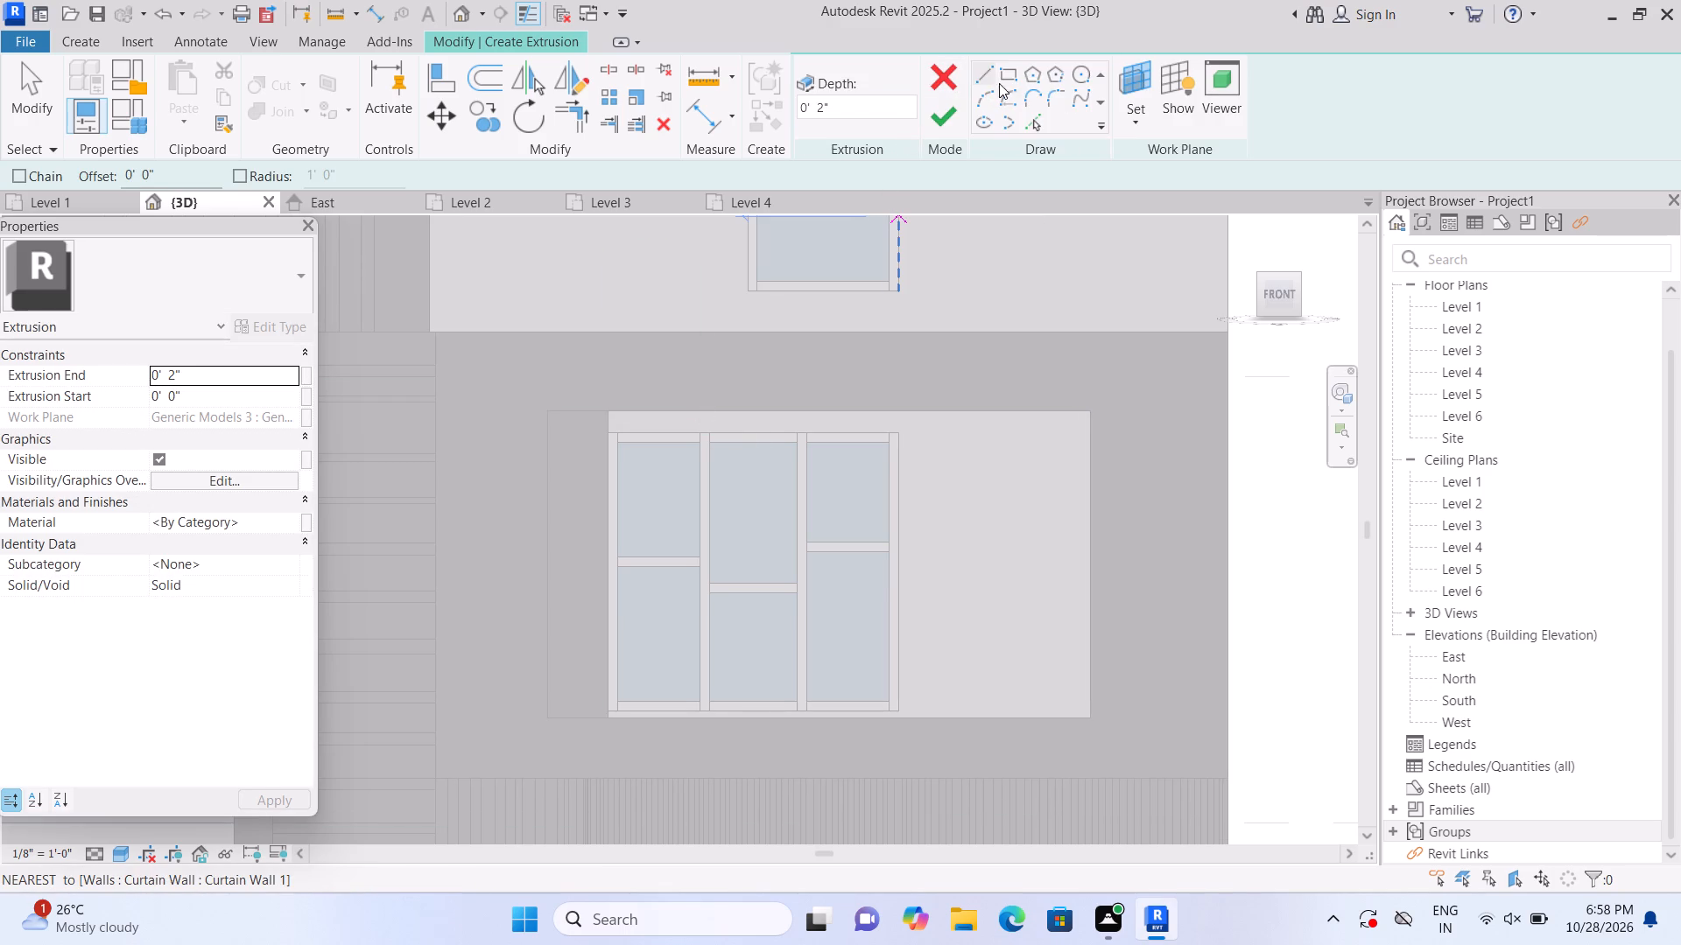
{"action": "left_click", "coordinate": [1003, 71]}
{"action": "left_click", "coordinate": [609, 411]}
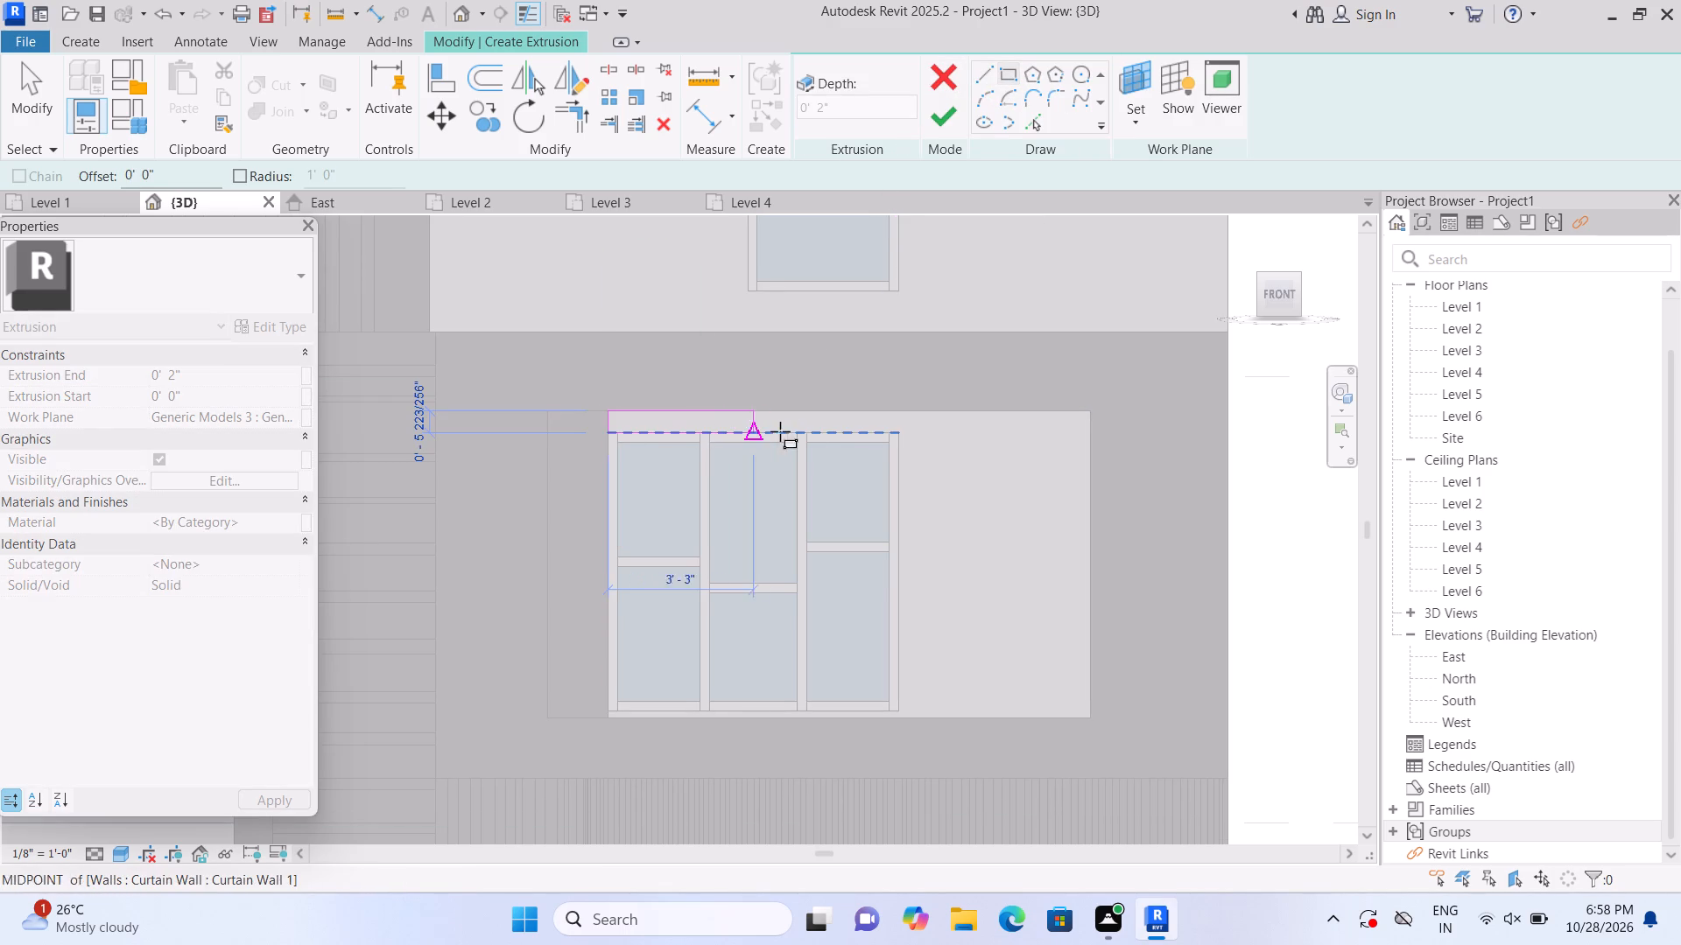
{"action": "left_click", "coordinate": [1087, 426]}
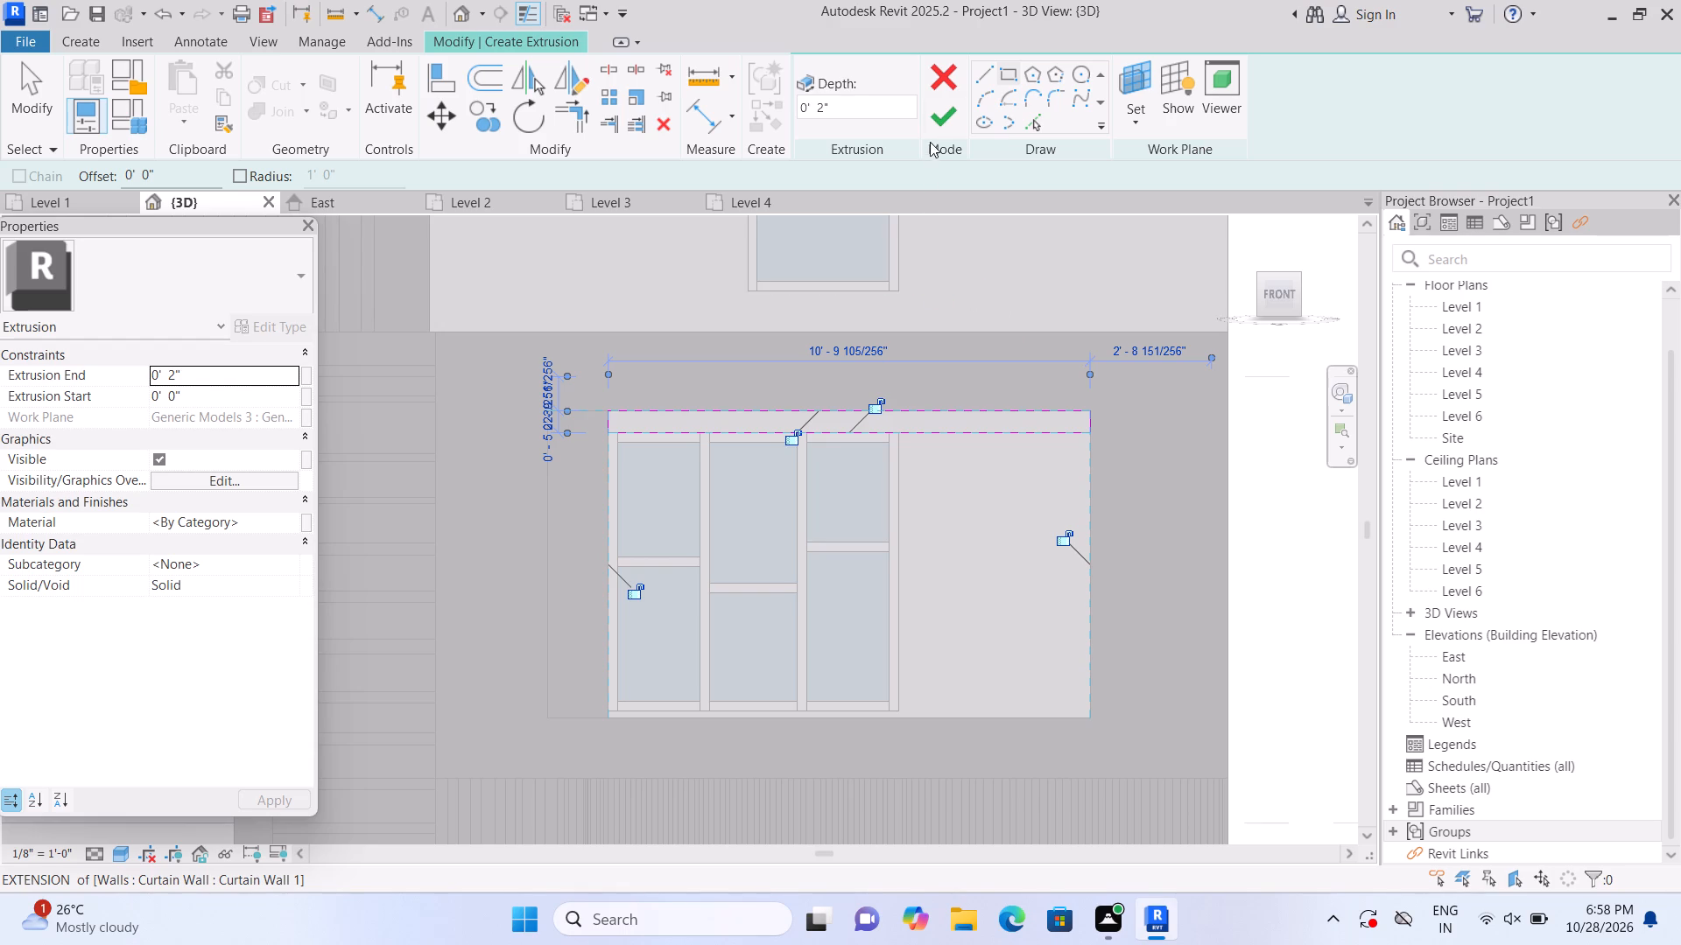
{"action": "left_click", "coordinate": [940, 117]}
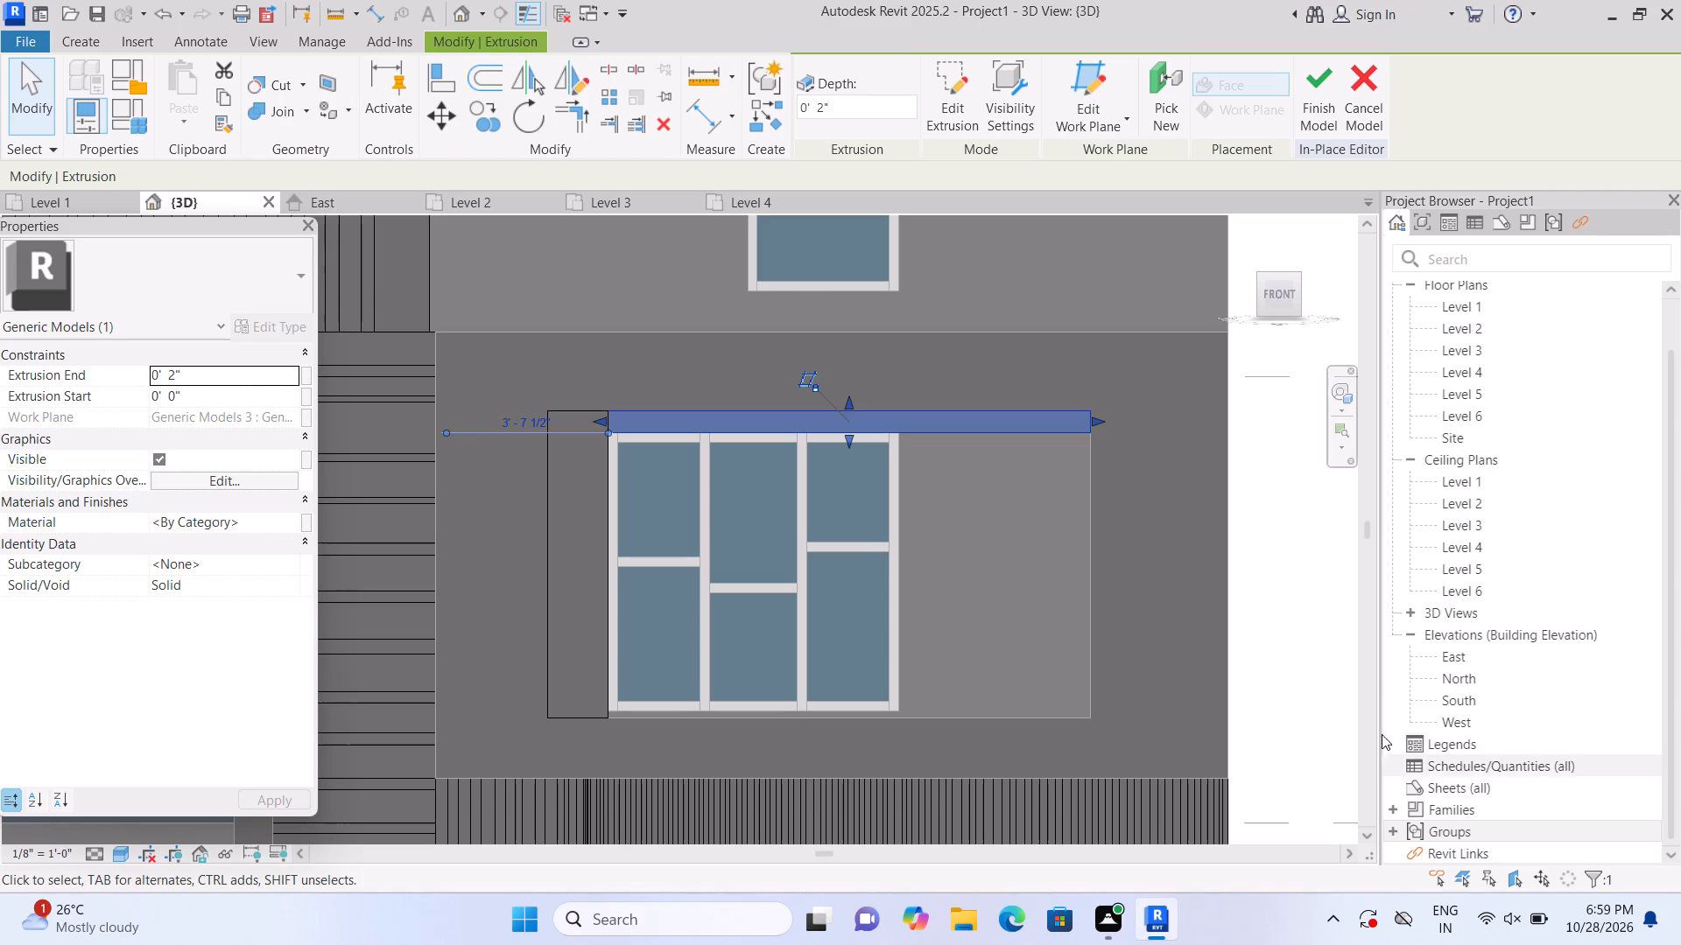
{"action": "left_click", "coordinate": [1316, 688]}
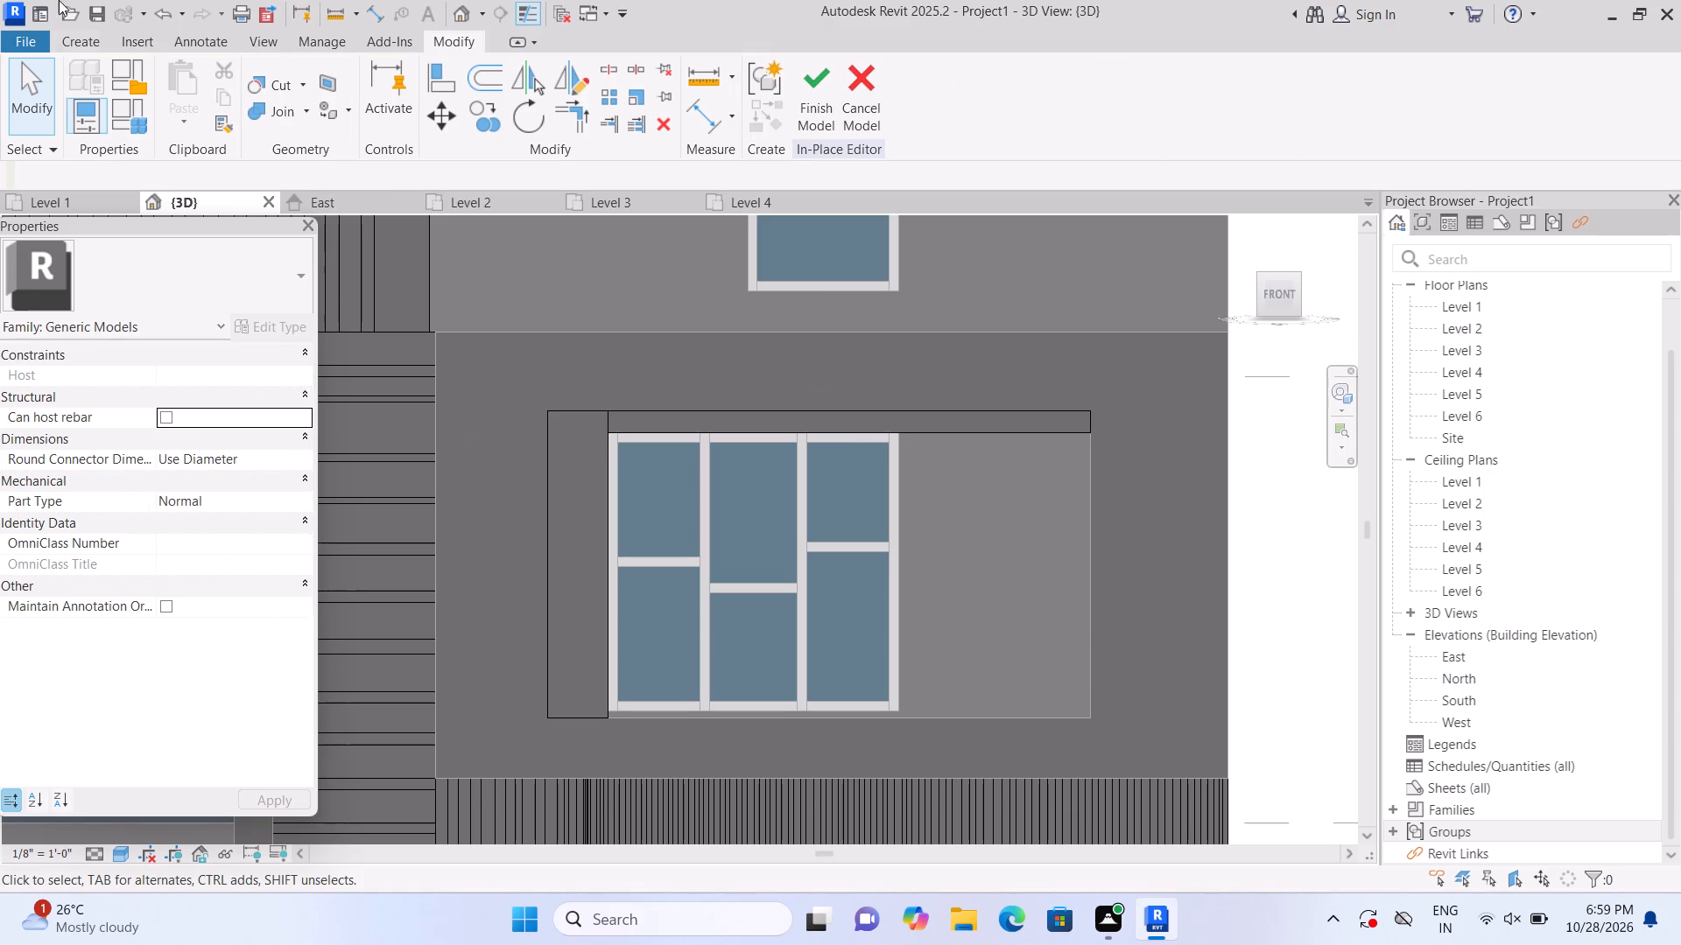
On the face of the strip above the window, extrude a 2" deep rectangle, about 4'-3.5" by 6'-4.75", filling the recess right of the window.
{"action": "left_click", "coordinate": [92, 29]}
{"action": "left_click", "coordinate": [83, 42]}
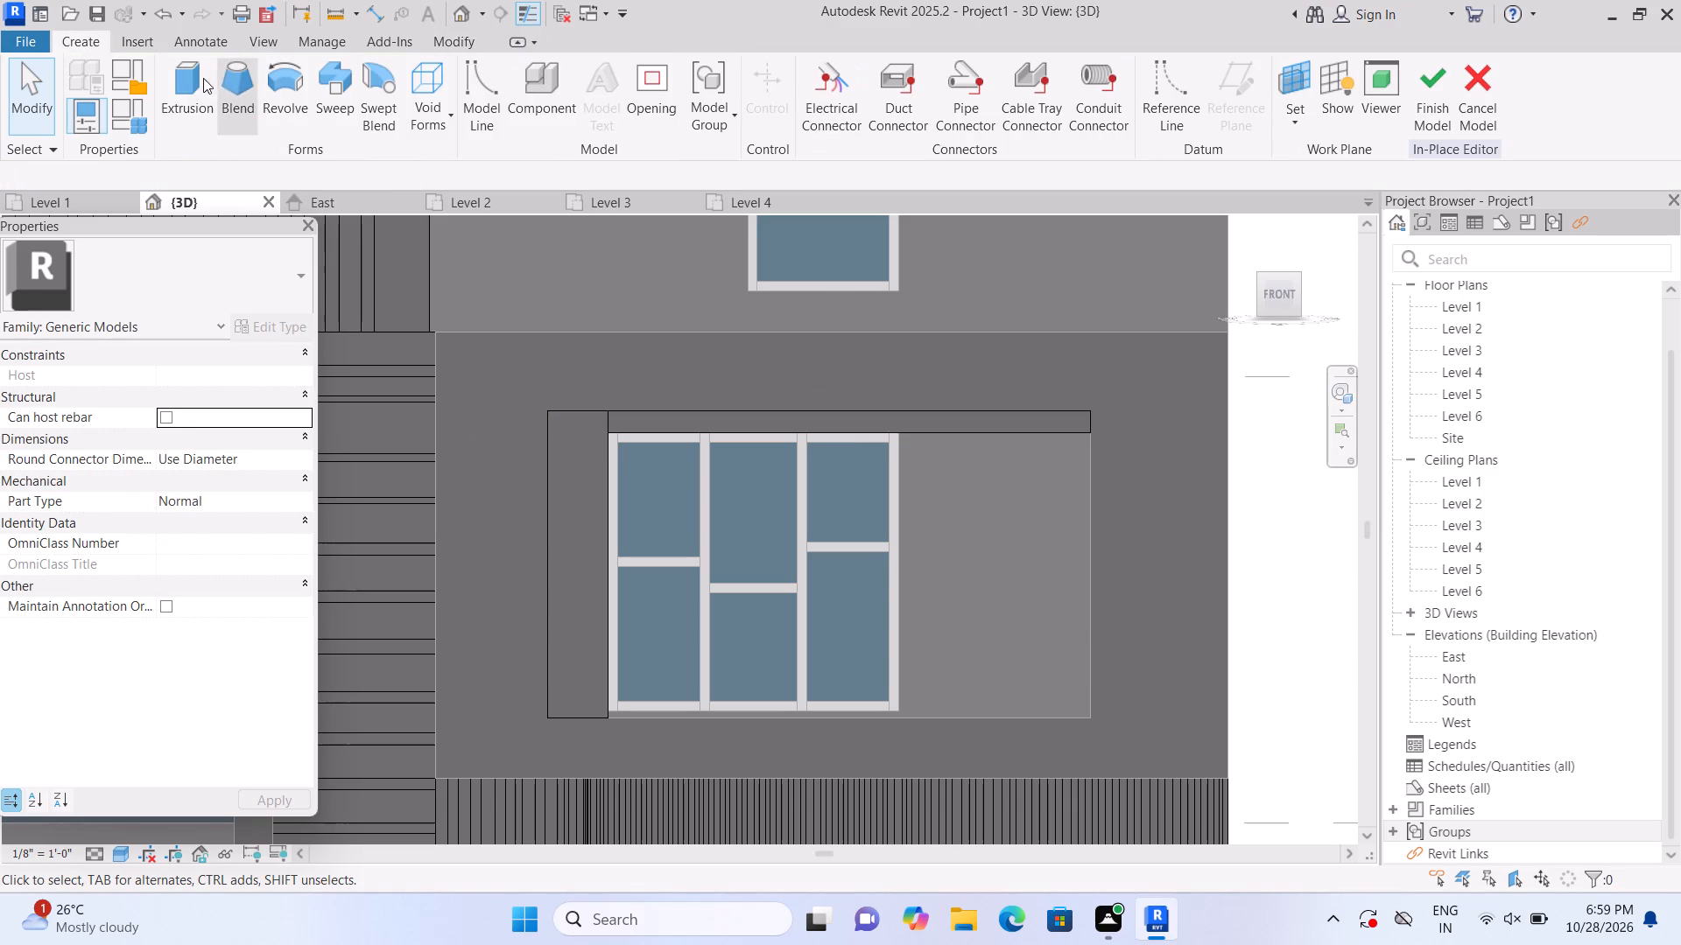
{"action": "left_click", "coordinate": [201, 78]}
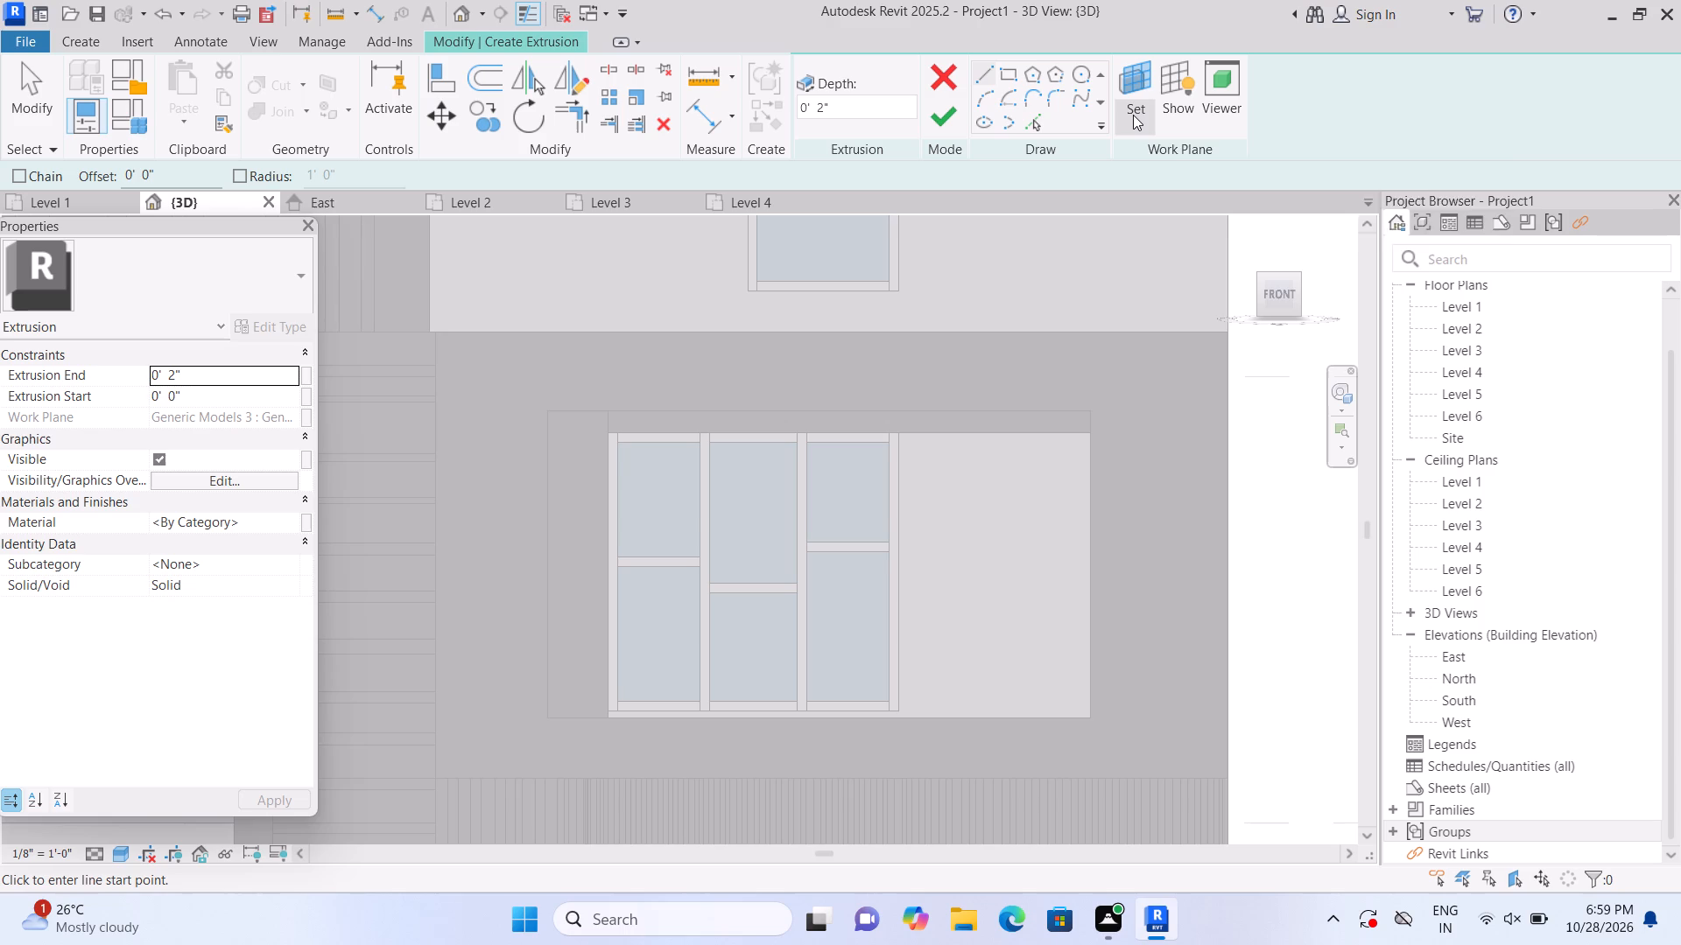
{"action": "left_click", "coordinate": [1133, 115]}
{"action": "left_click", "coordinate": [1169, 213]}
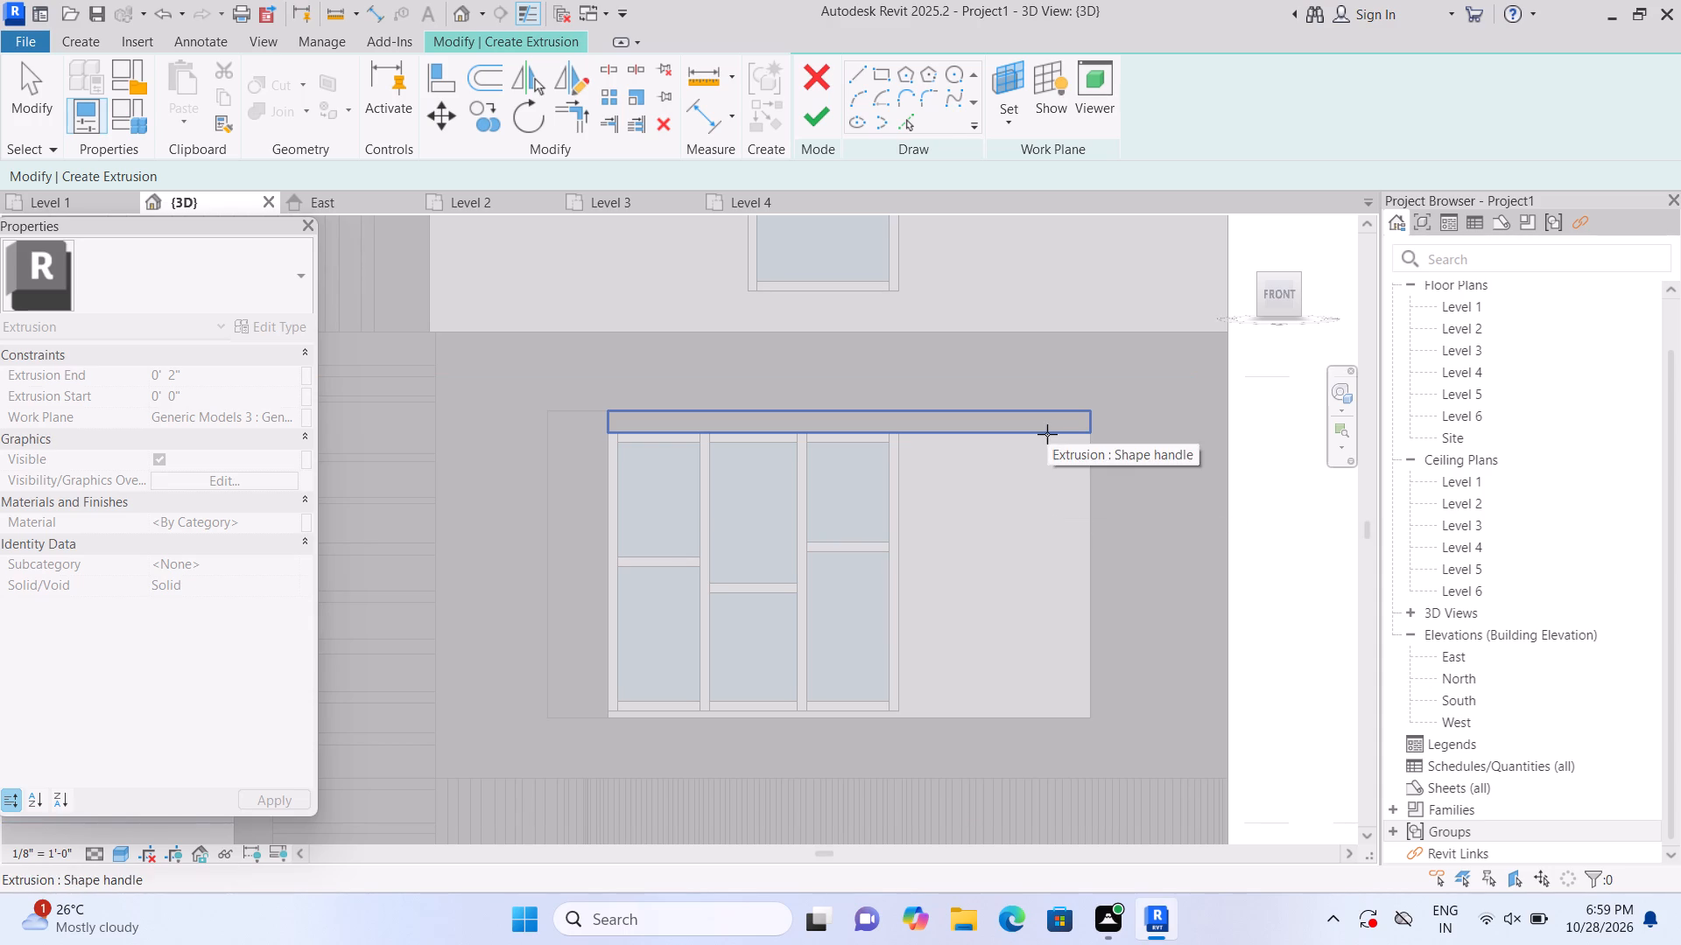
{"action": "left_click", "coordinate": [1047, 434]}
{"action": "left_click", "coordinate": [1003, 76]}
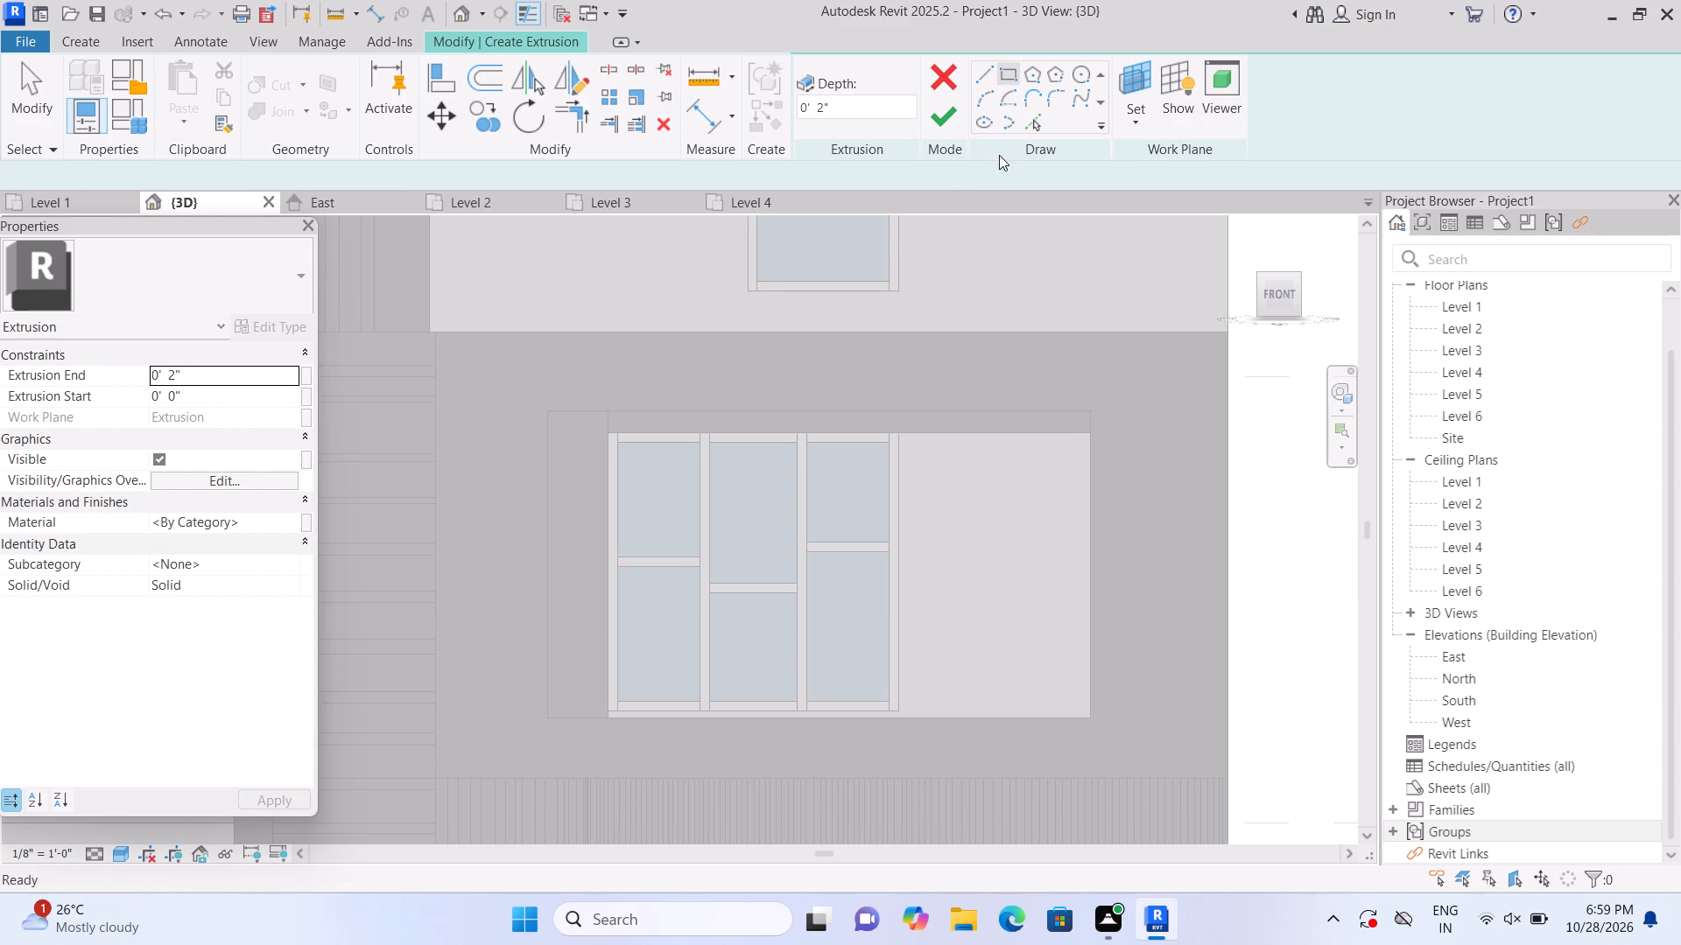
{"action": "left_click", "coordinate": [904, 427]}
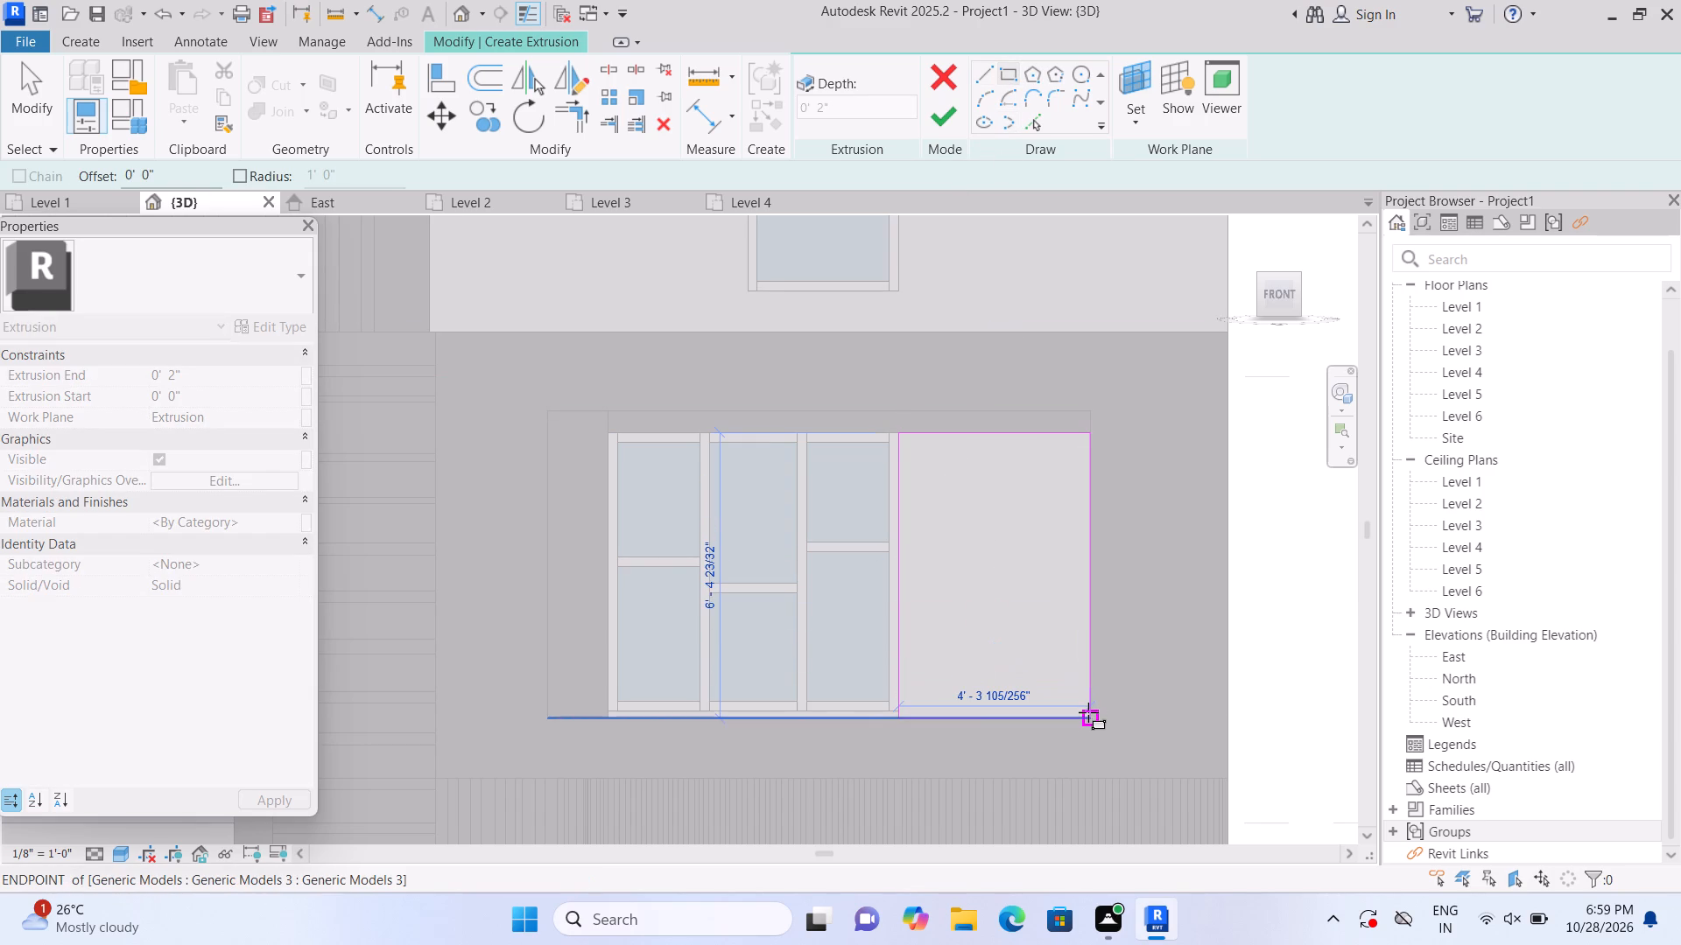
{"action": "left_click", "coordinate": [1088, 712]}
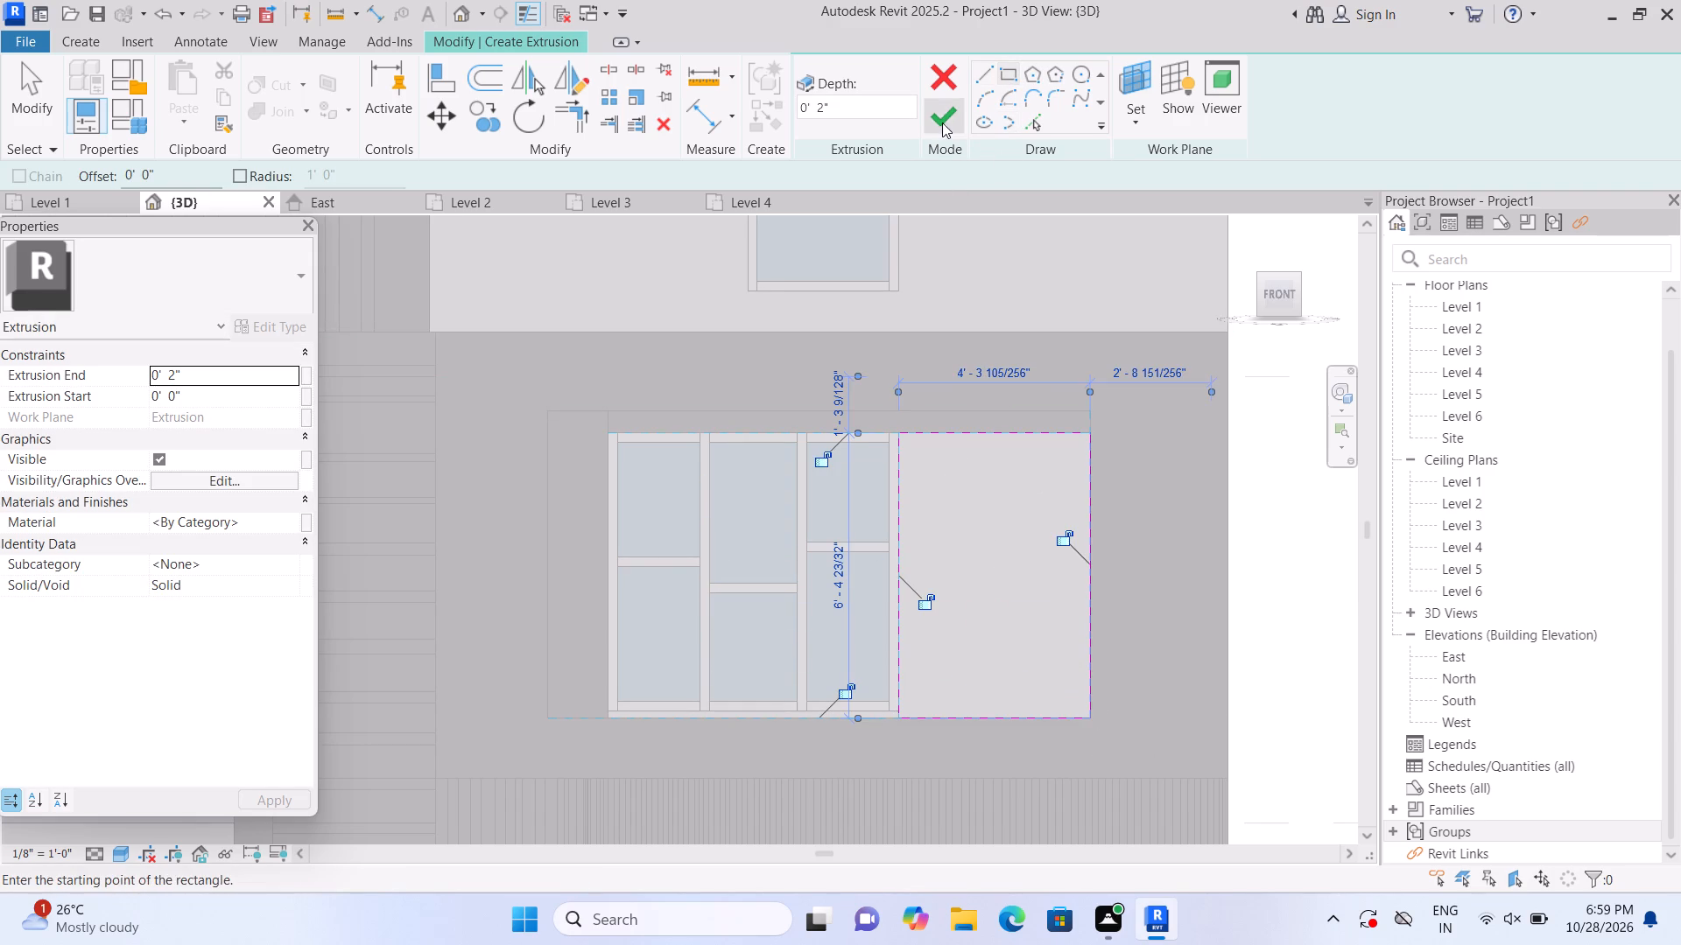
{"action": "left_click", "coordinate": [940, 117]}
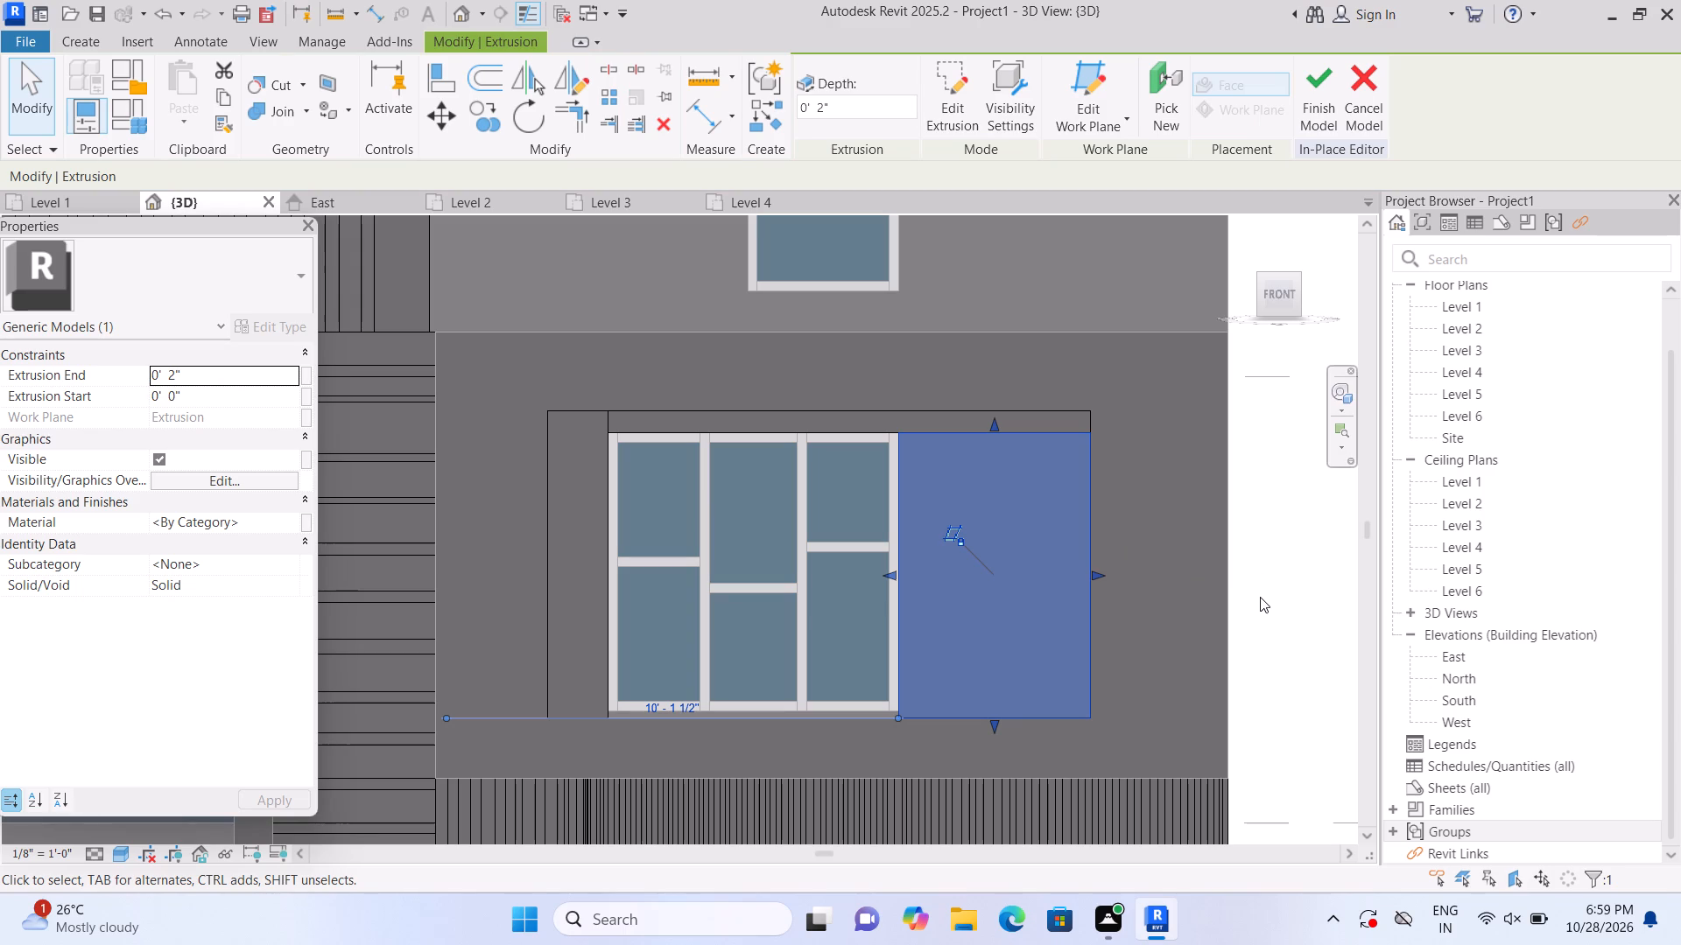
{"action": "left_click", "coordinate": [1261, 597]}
Examine the gabled bay's middle-level recess in front and angled 3D views, checking how the new extrusions sit around the window.
{"action": "scroll", "coordinate": [1262, 592], "scroll_direction": "down", "scroll_amount": 1}
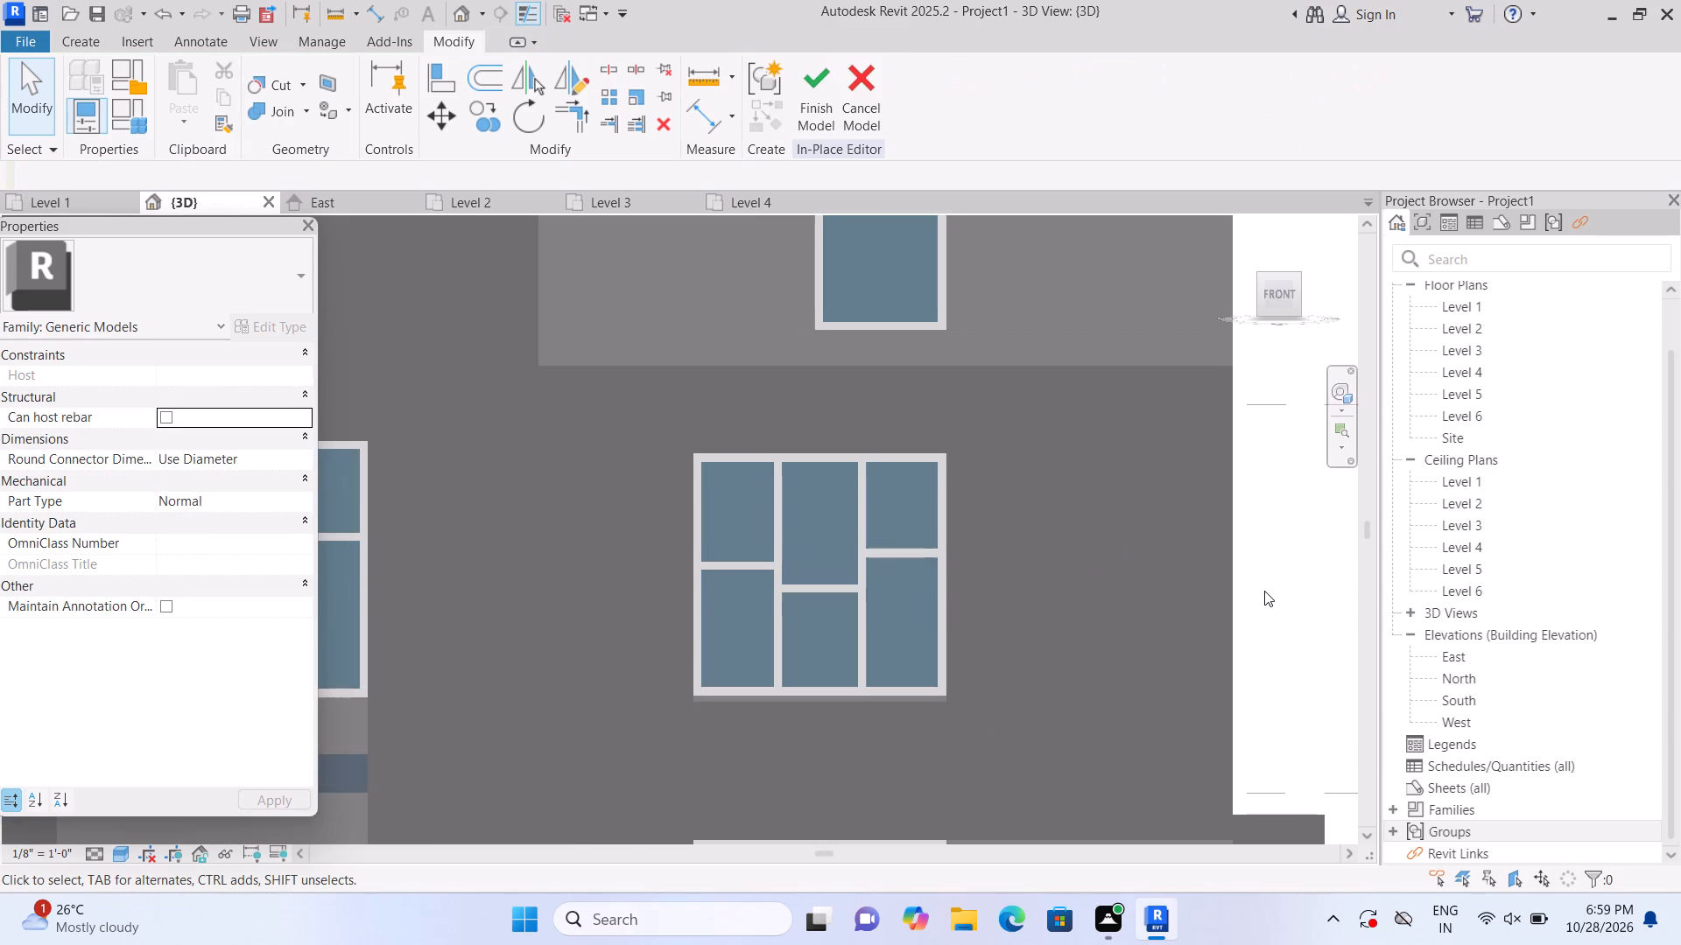
{"action": "left_click", "coordinate": [1236, 226]}
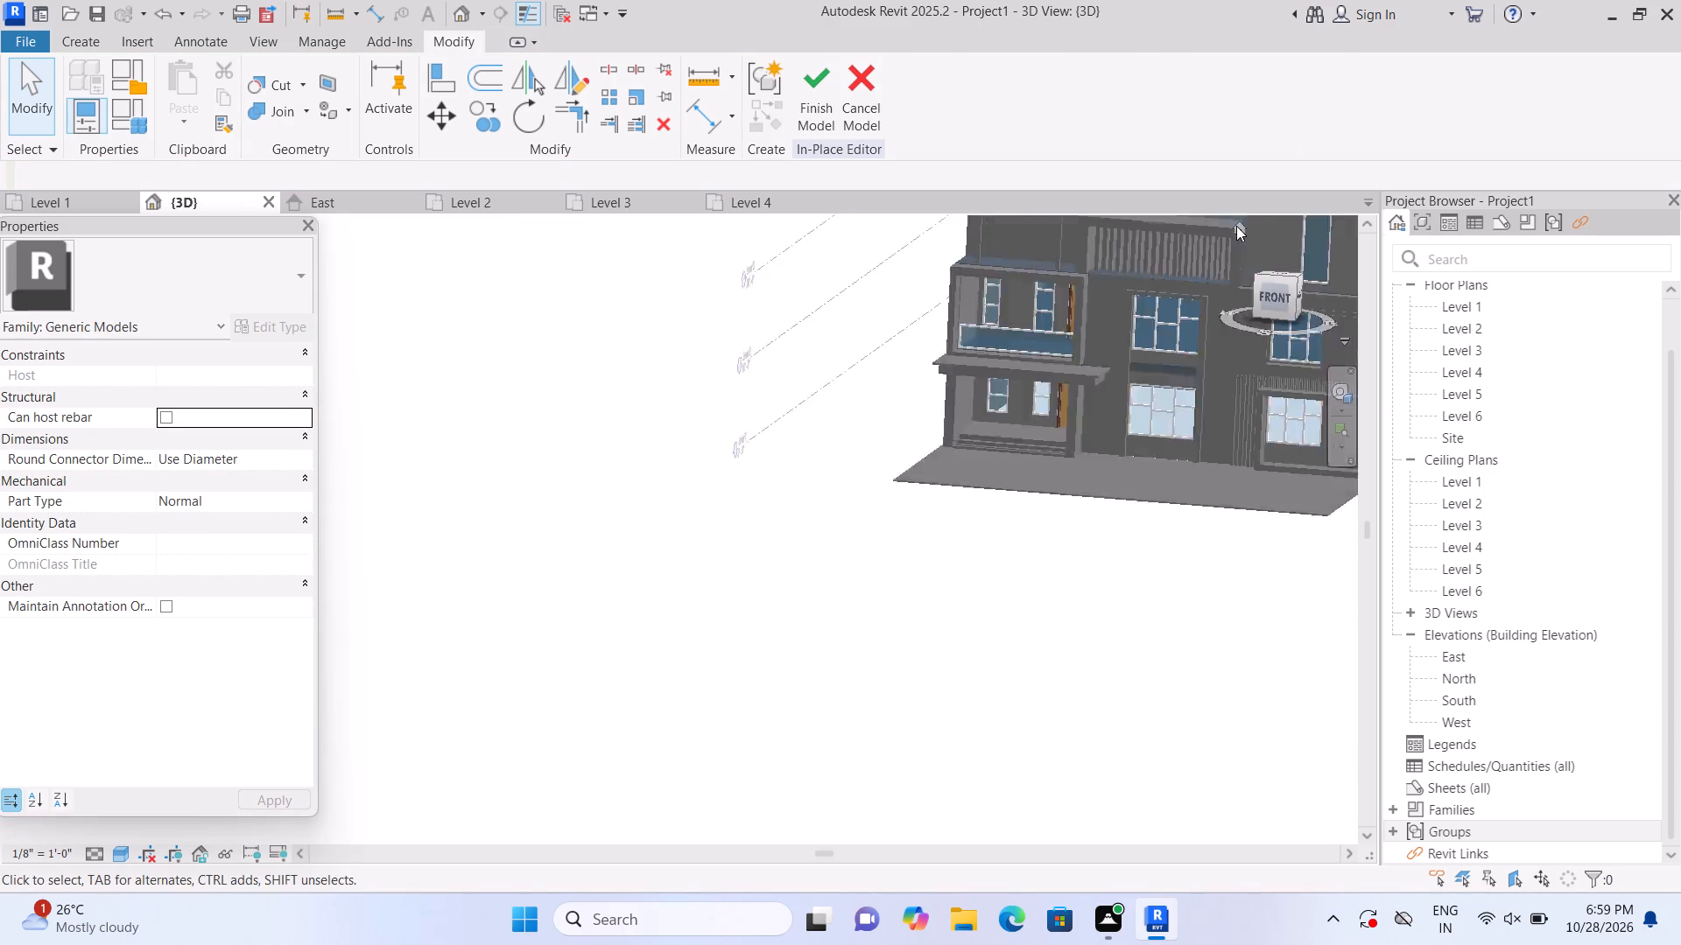
{"action": "scroll", "coordinate": [457, 634], "scroll_direction": "up", "scroll_amount": 6}
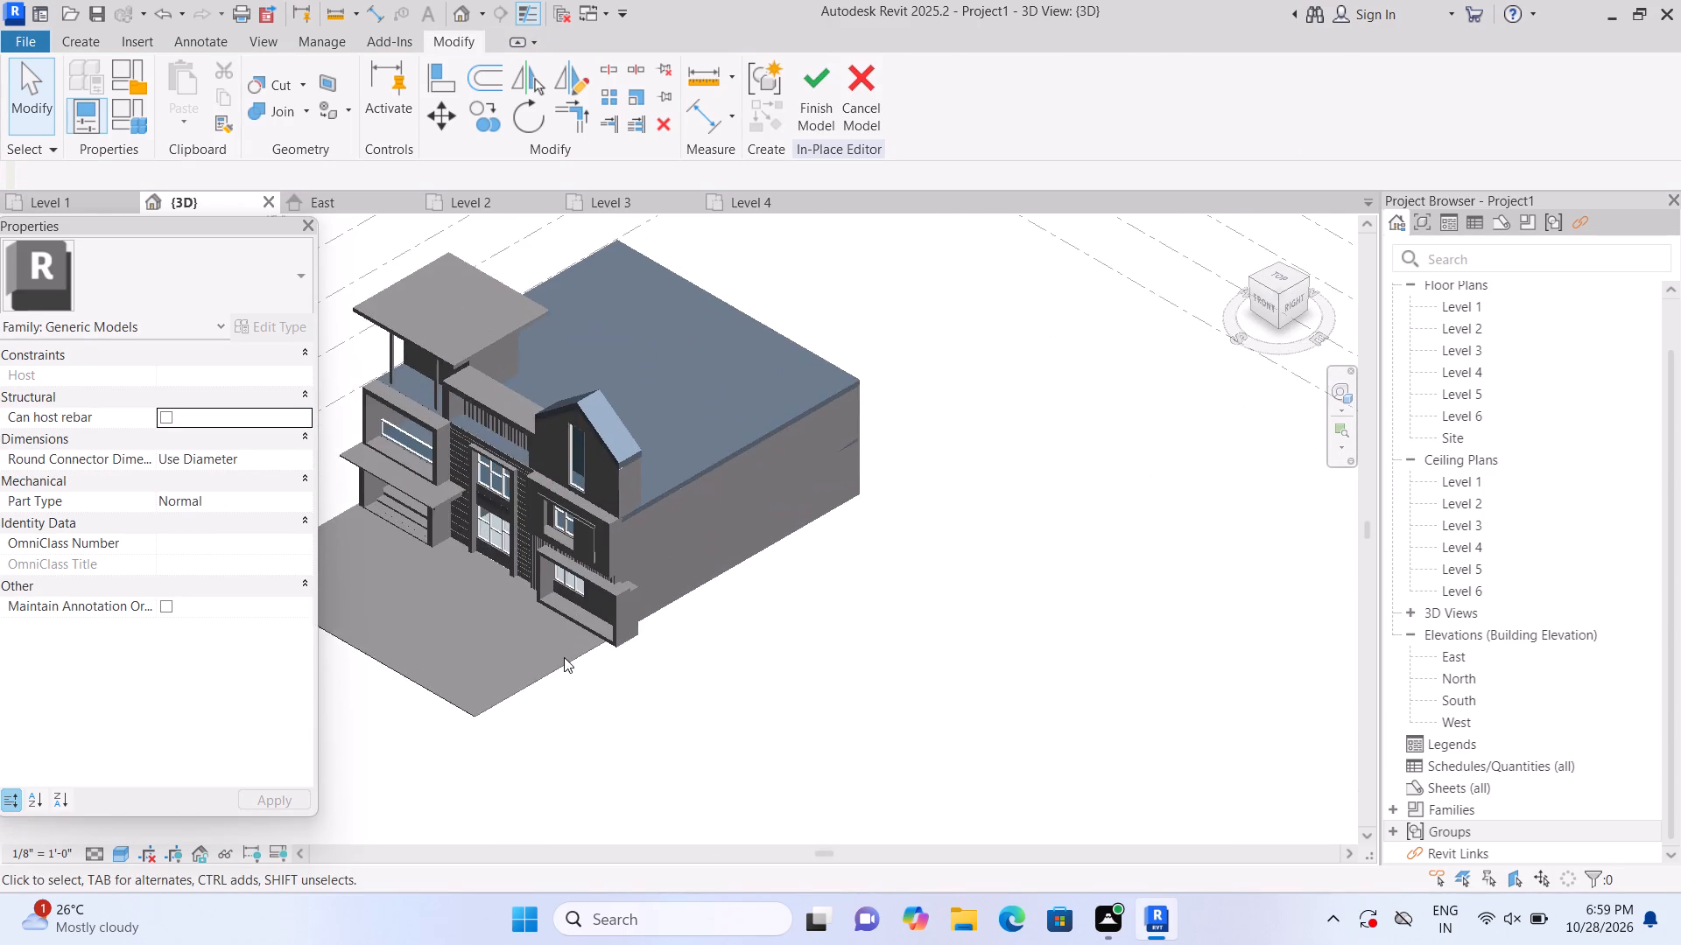
{"action": "scroll", "coordinate": [564, 657], "scroll_direction": "up", "scroll_amount": 7}
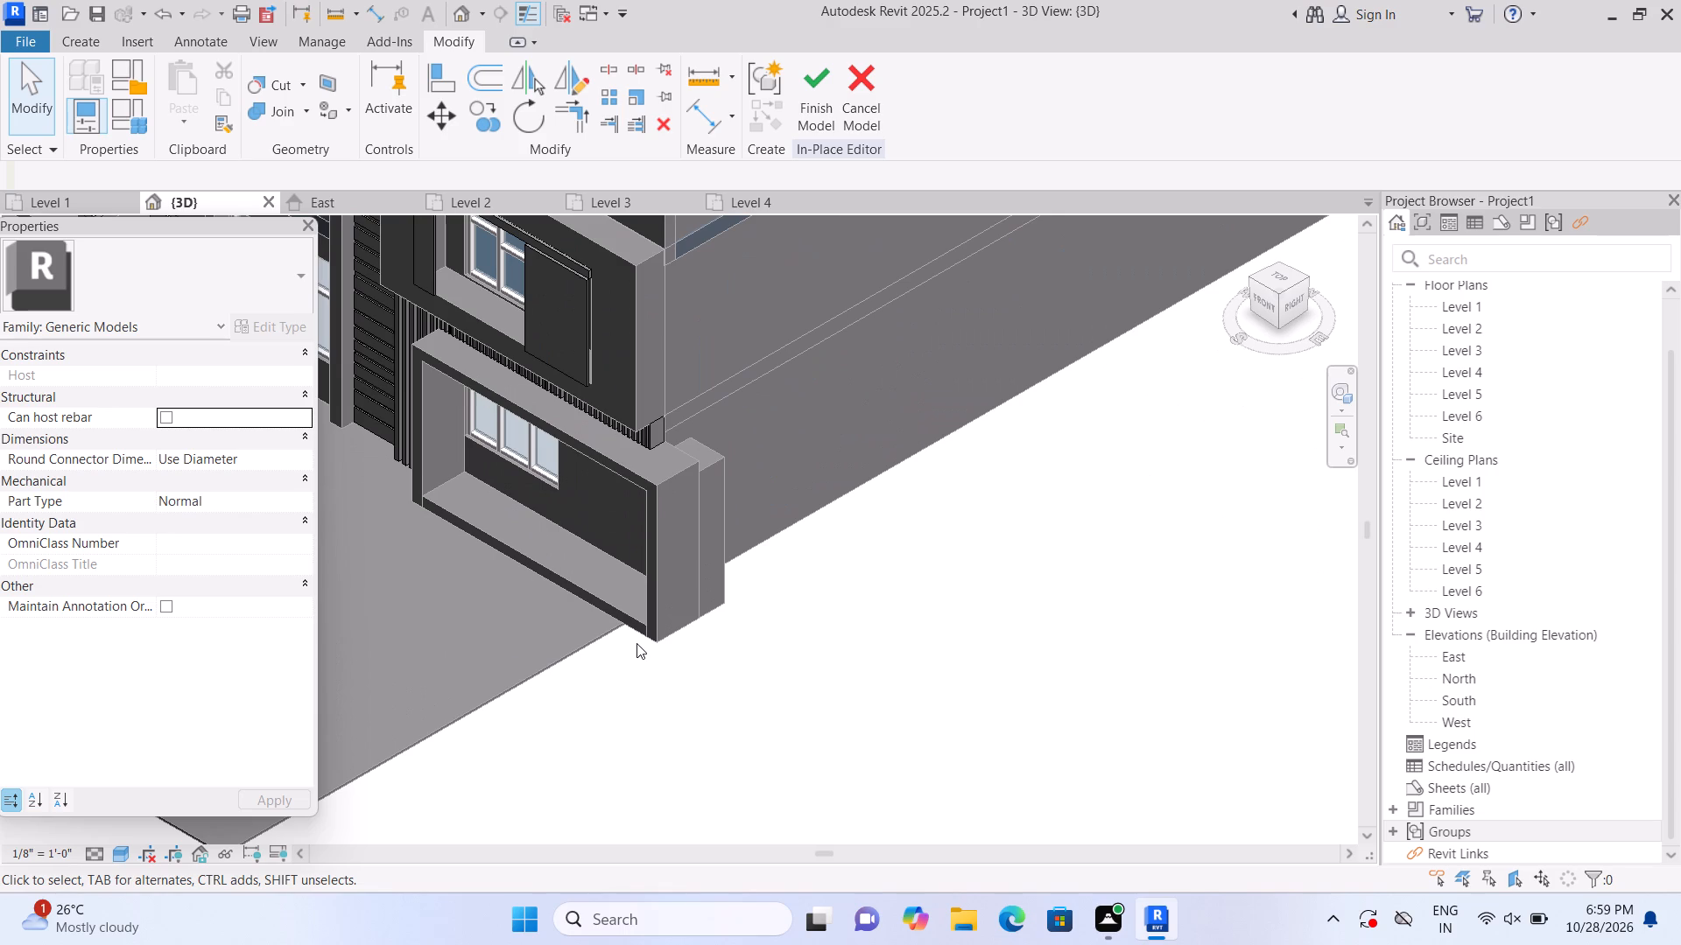
{"action": "left_click", "coordinate": [1269, 306]}
{"action": "scroll", "coordinate": [580, 576], "scroll_direction": "up", "scroll_amount": 2}
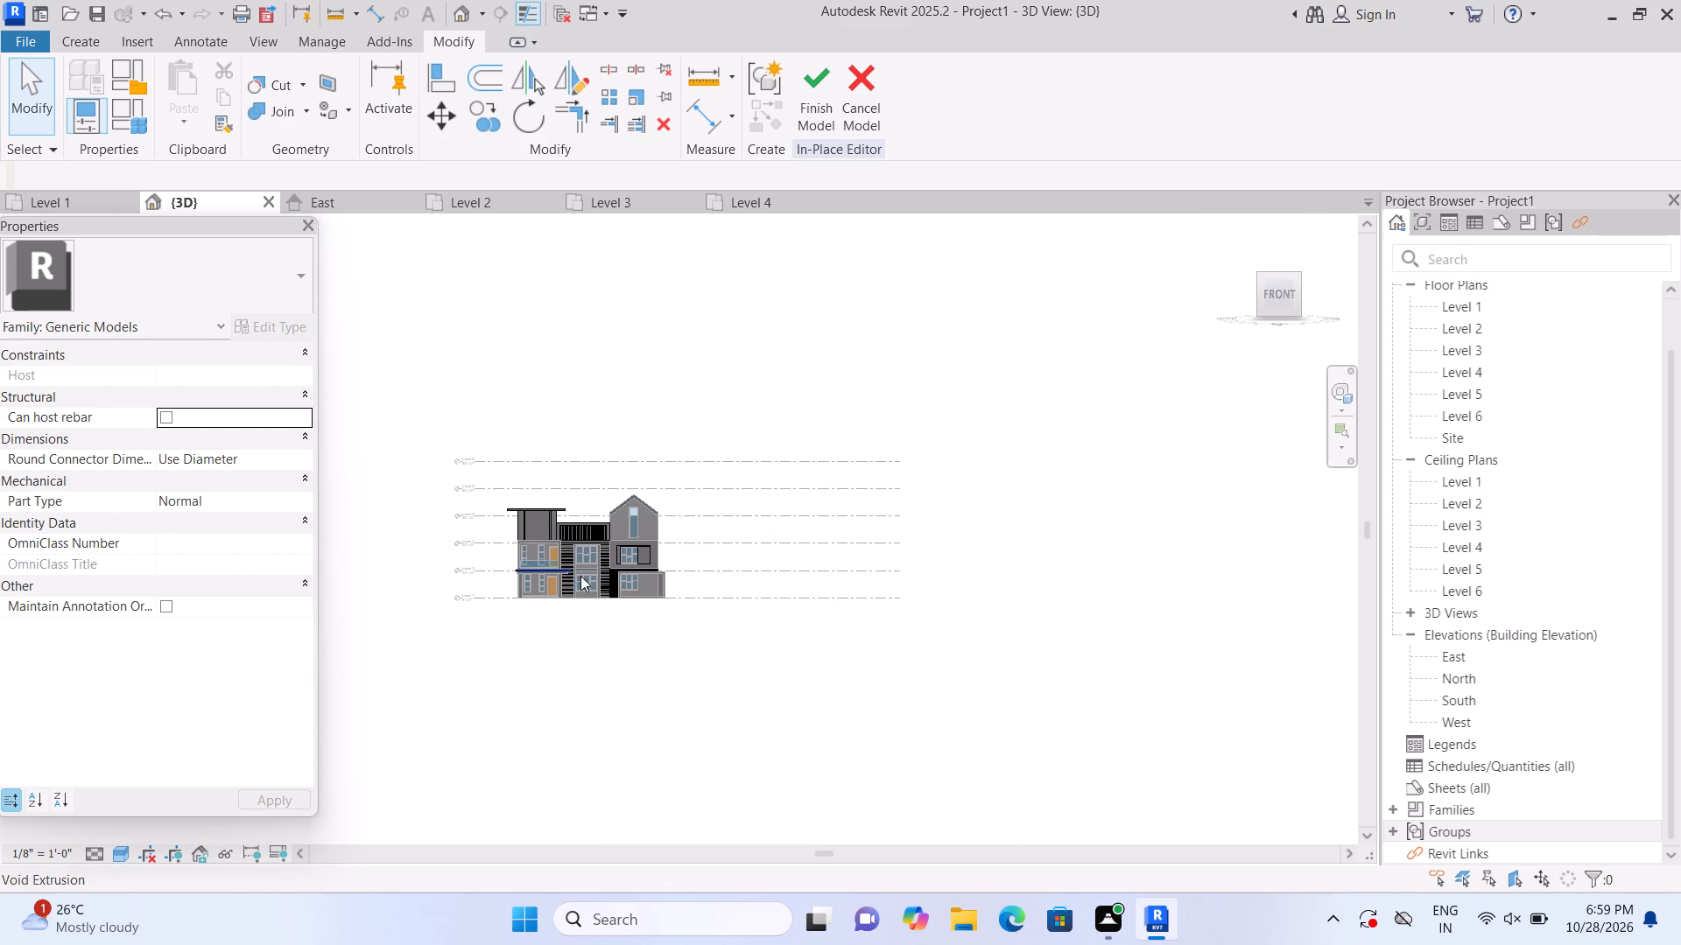
{"action": "scroll", "coordinate": [580, 576], "scroll_direction": "up", "scroll_amount": 11}
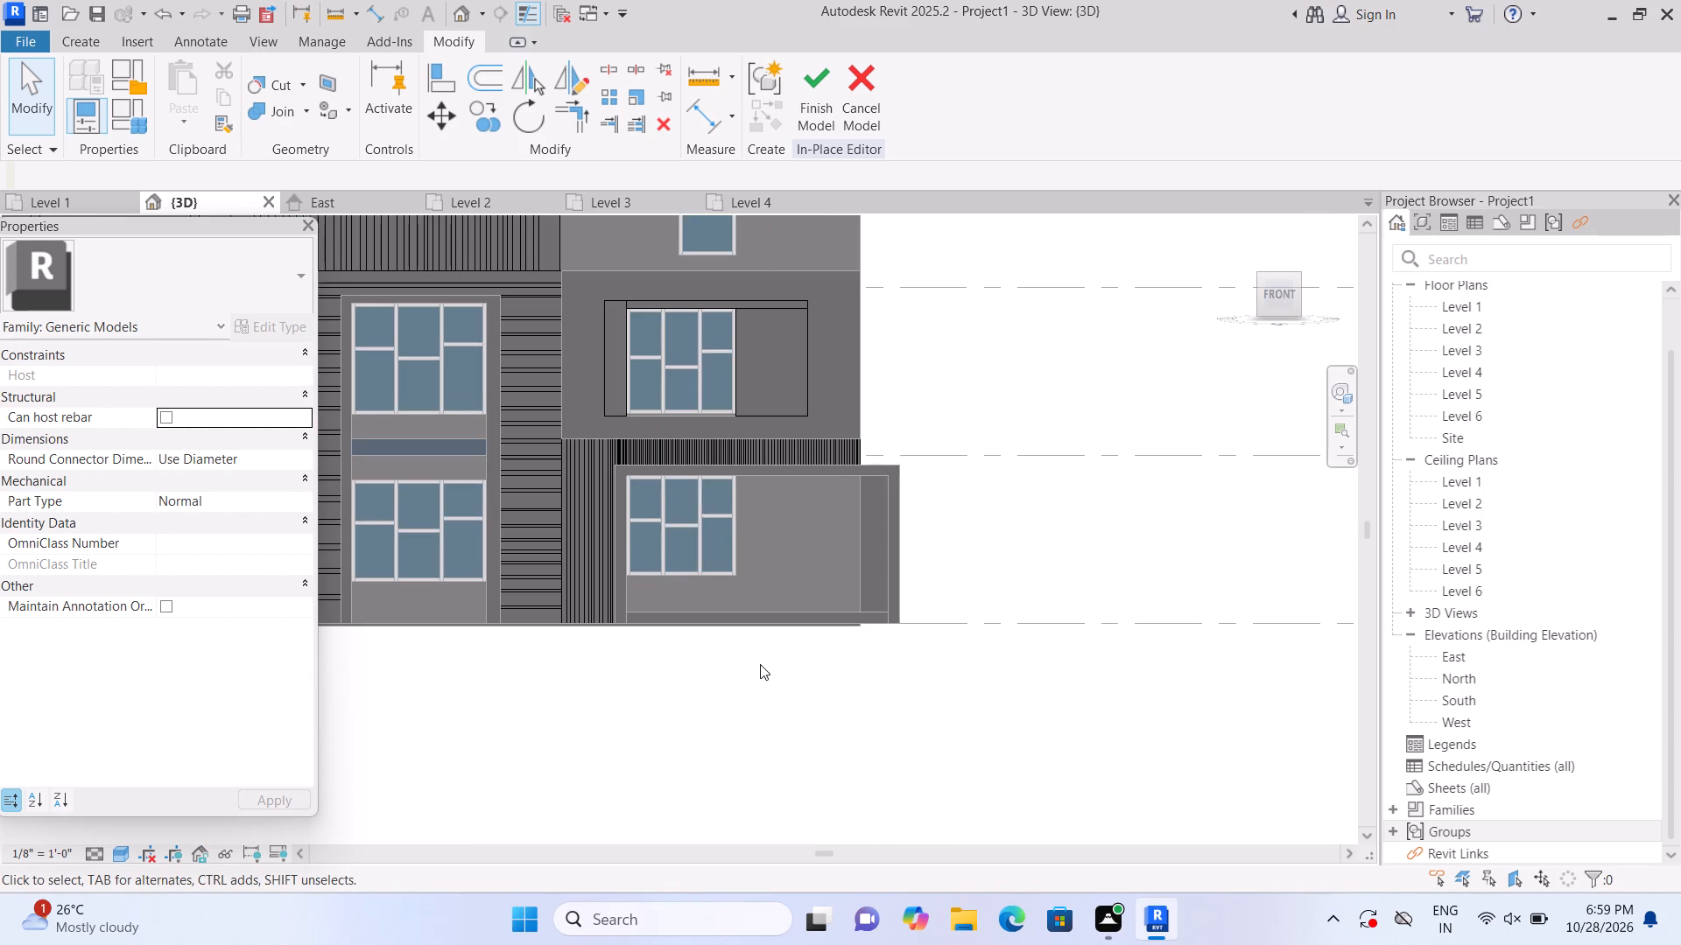
{"action": "middle_click_drag", "start_coordinate": [769, 682], "coordinate": [840, 768]}
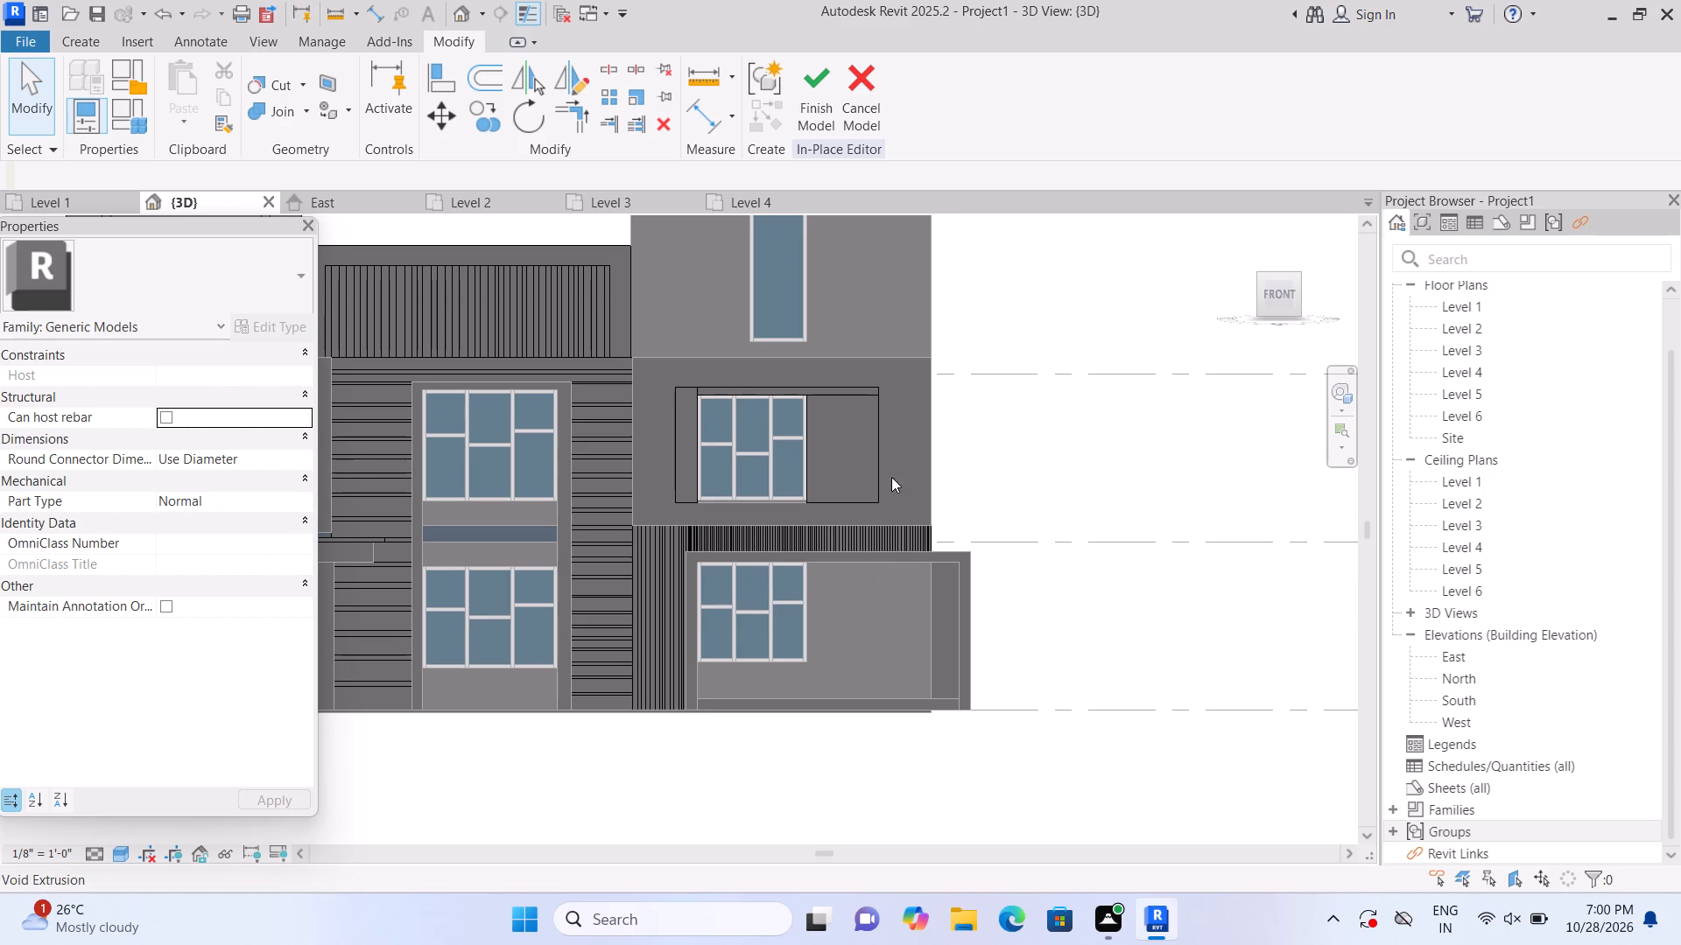
{"action": "scroll", "coordinate": [881, 451], "scroll_direction": "up", "scroll_amount": 2}
{"action": "middle_click_drag", "start_coordinate": [1069, 520], "coordinate": [1176, 529]}
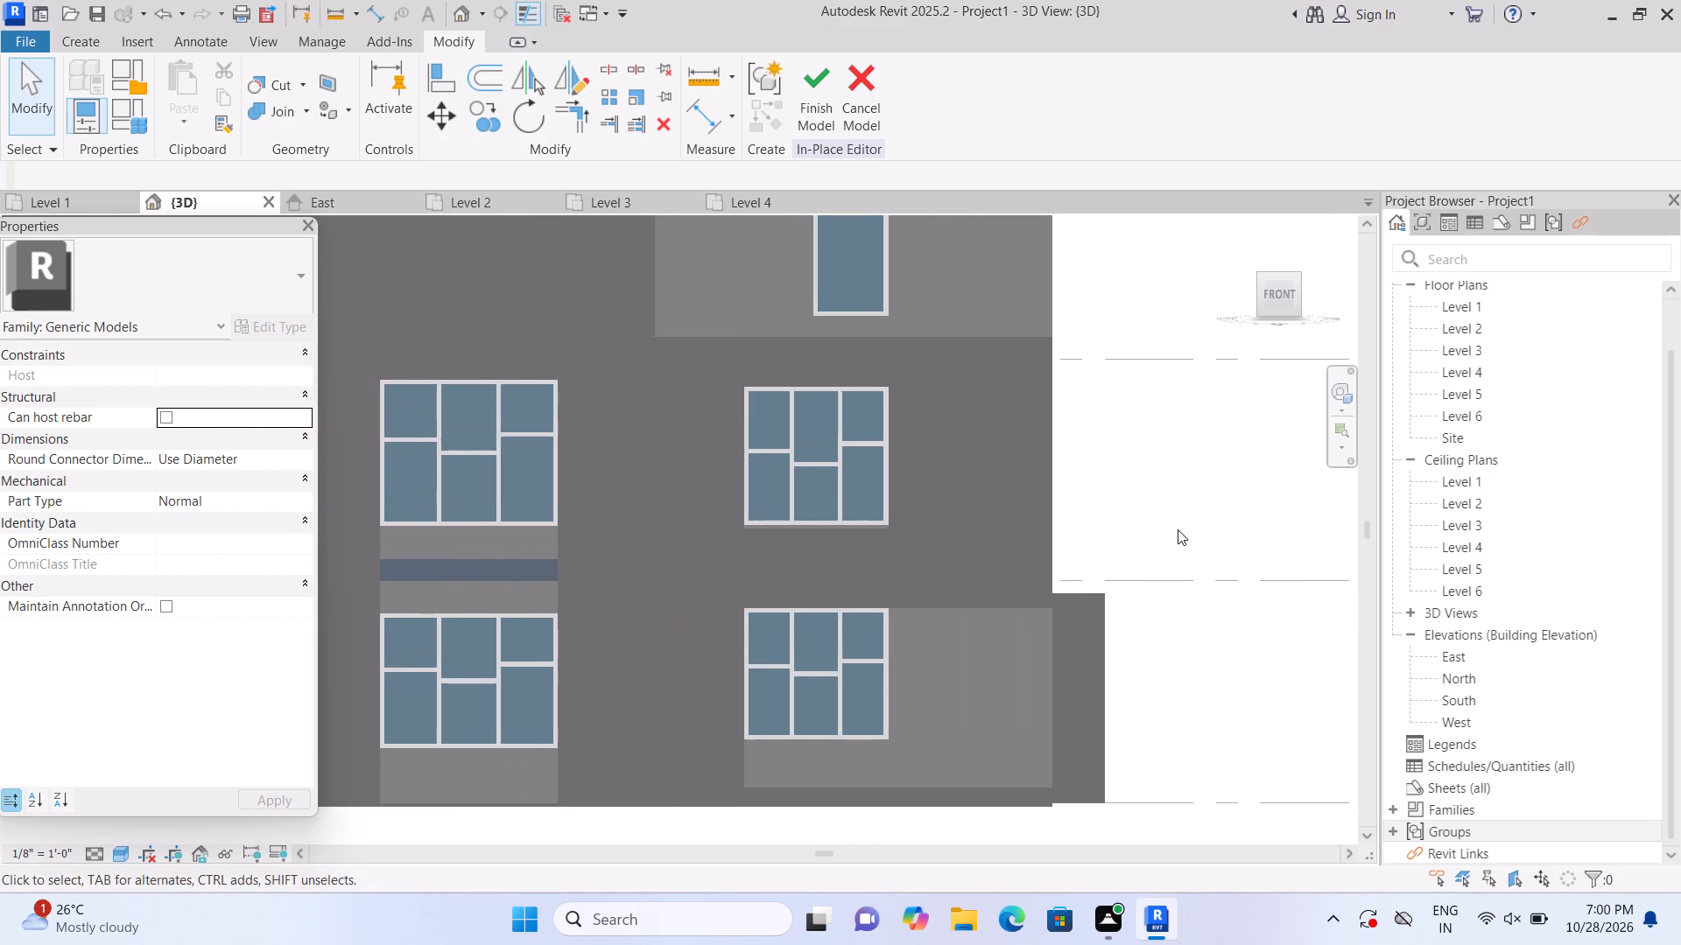
{"action": "left_click", "coordinate": [1237, 234]}
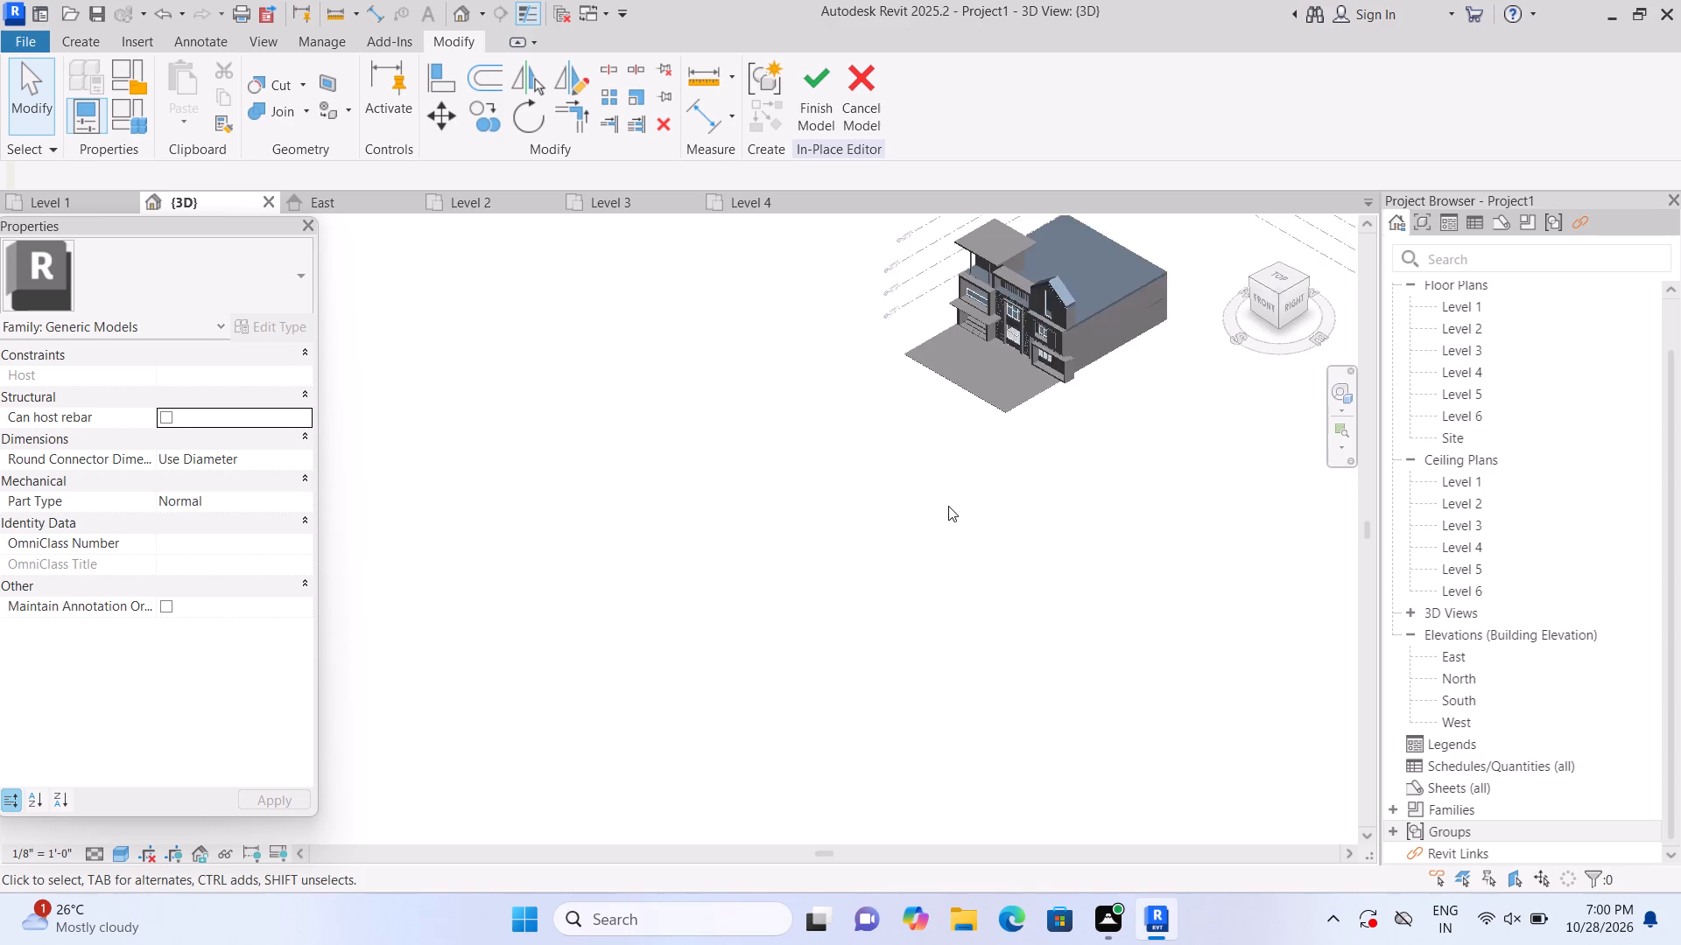
{"action": "scroll", "coordinate": [506, 660], "scroll_direction": "up", "scroll_amount": 11}
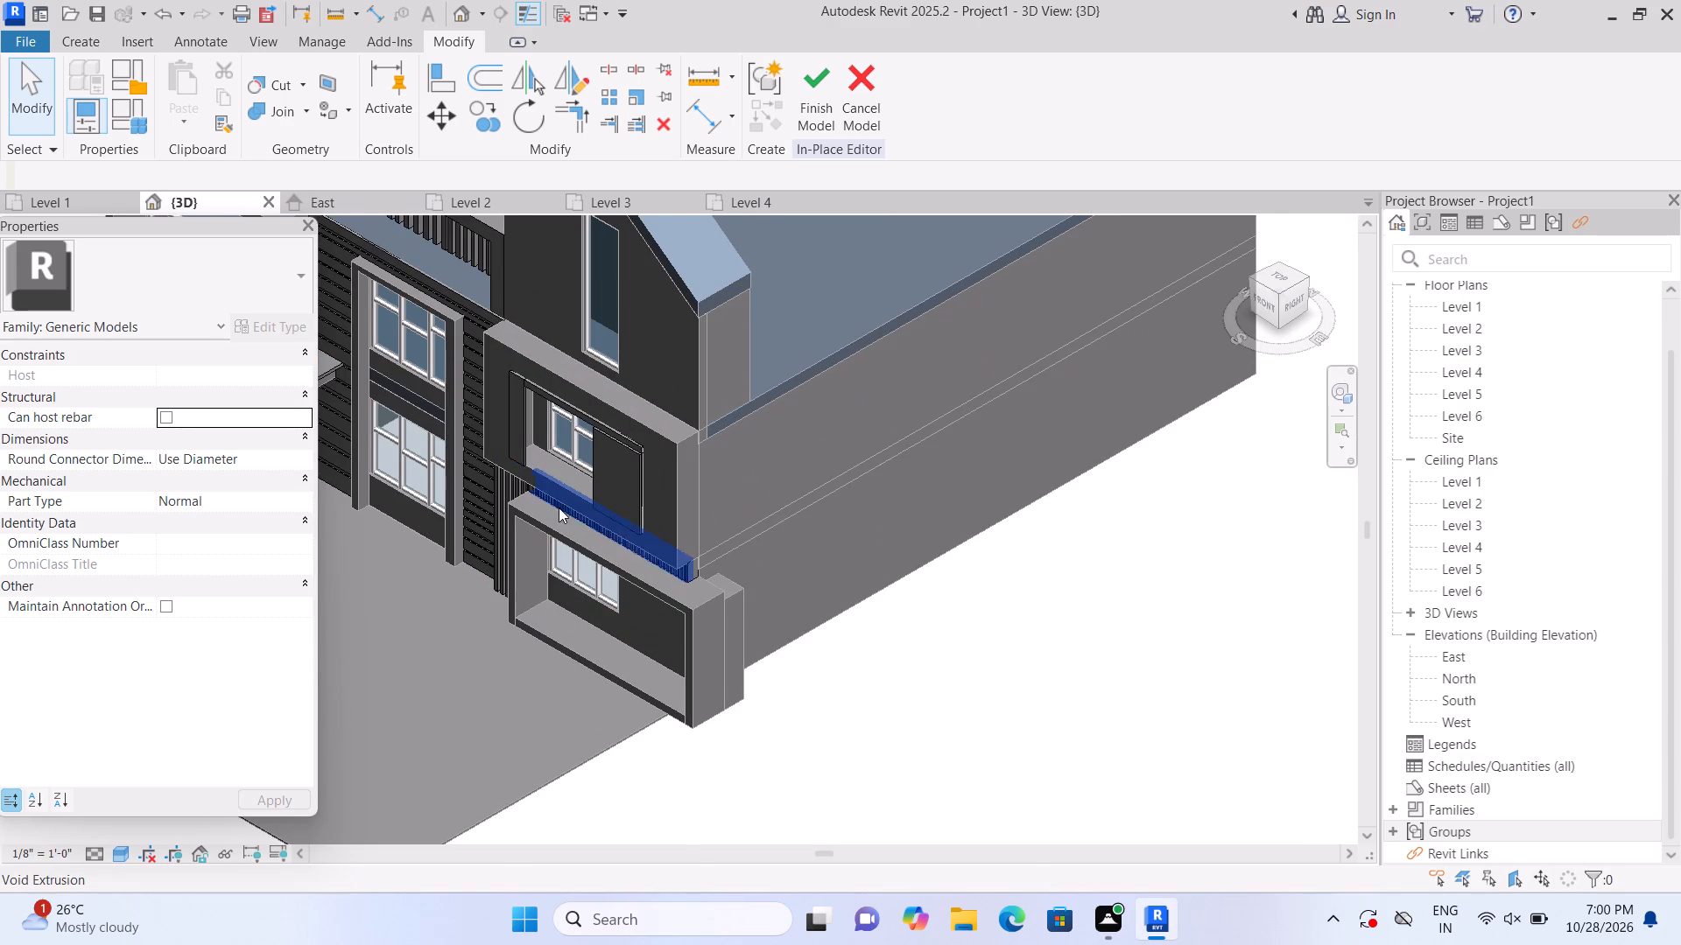
{"action": "scroll", "coordinate": [559, 507], "scroll_direction": "up", "scroll_amount": 1}
{"action": "scroll", "coordinate": [523, 432], "scroll_direction": "up", "scroll_amount": 1}
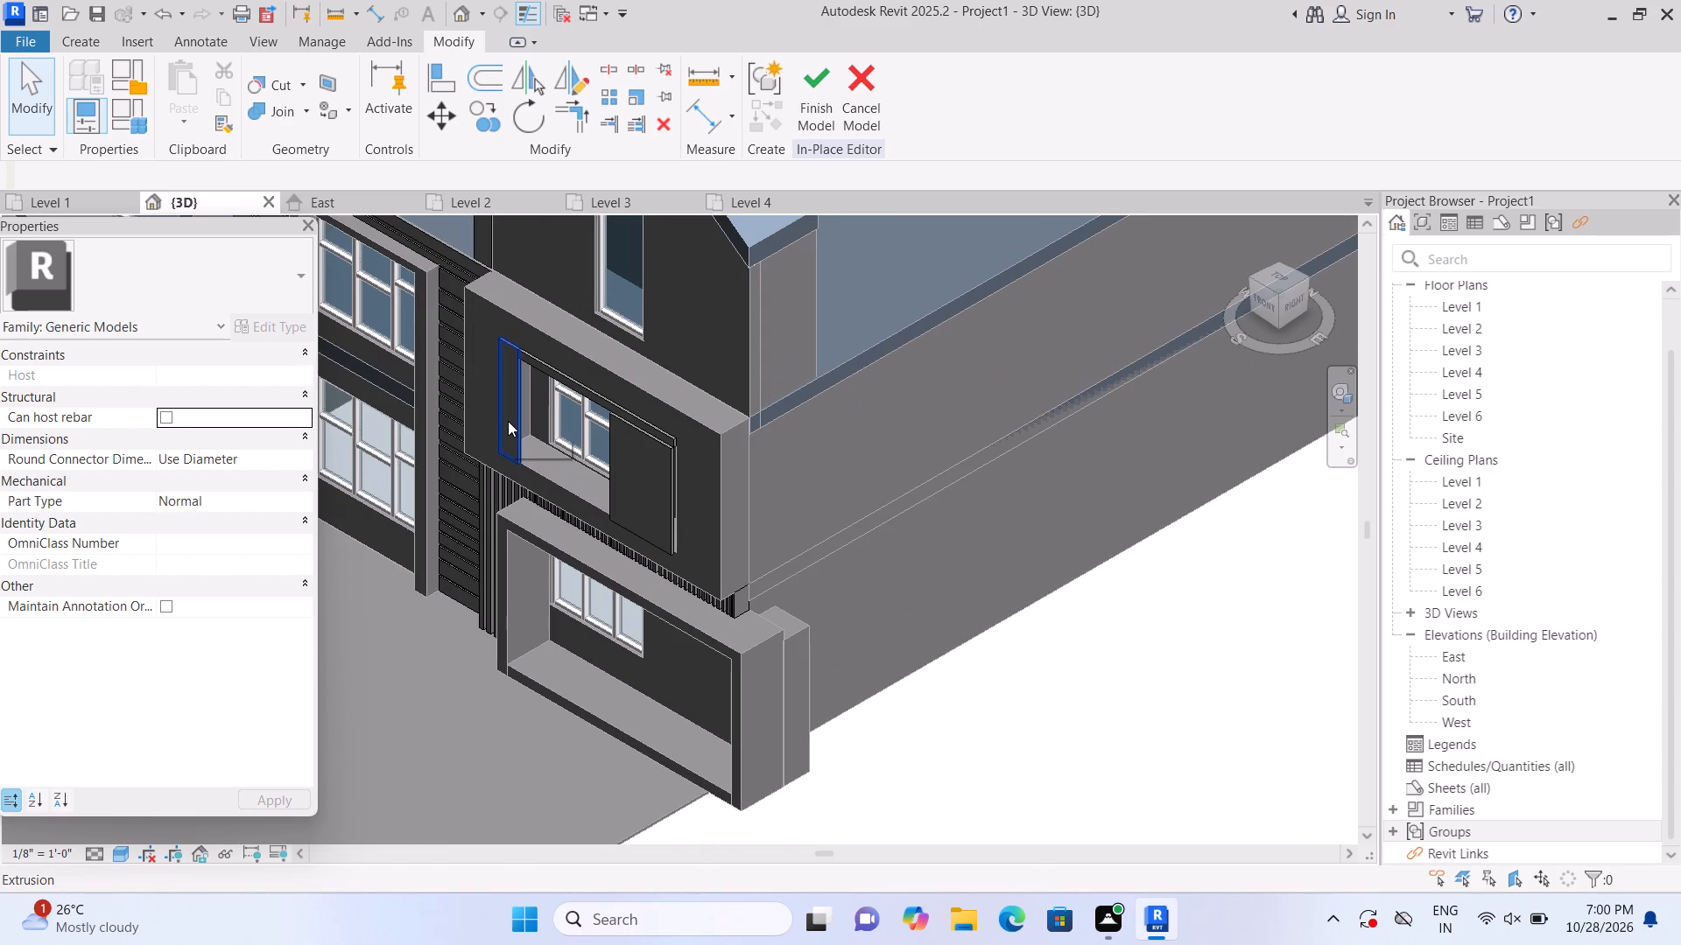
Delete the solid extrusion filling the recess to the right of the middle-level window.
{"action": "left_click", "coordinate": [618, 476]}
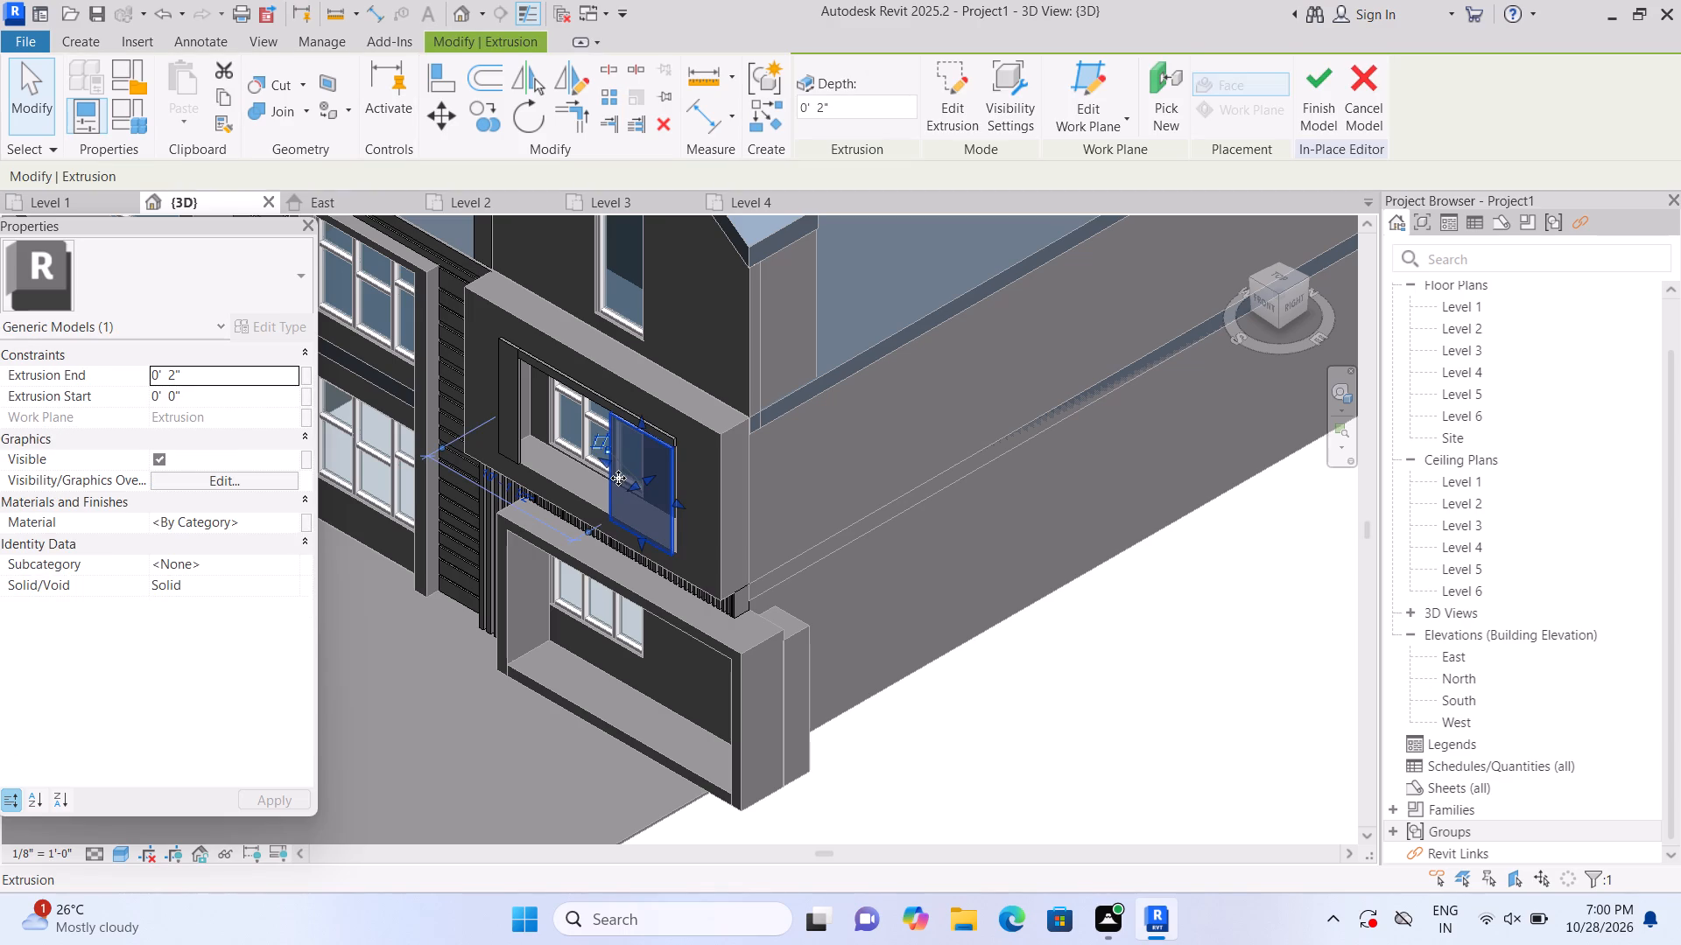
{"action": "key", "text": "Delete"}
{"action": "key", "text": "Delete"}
Select the horizontal strip extrusion above the gabled bay's middle-level window.
{"action": "left_click", "coordinate": [624, 420]}
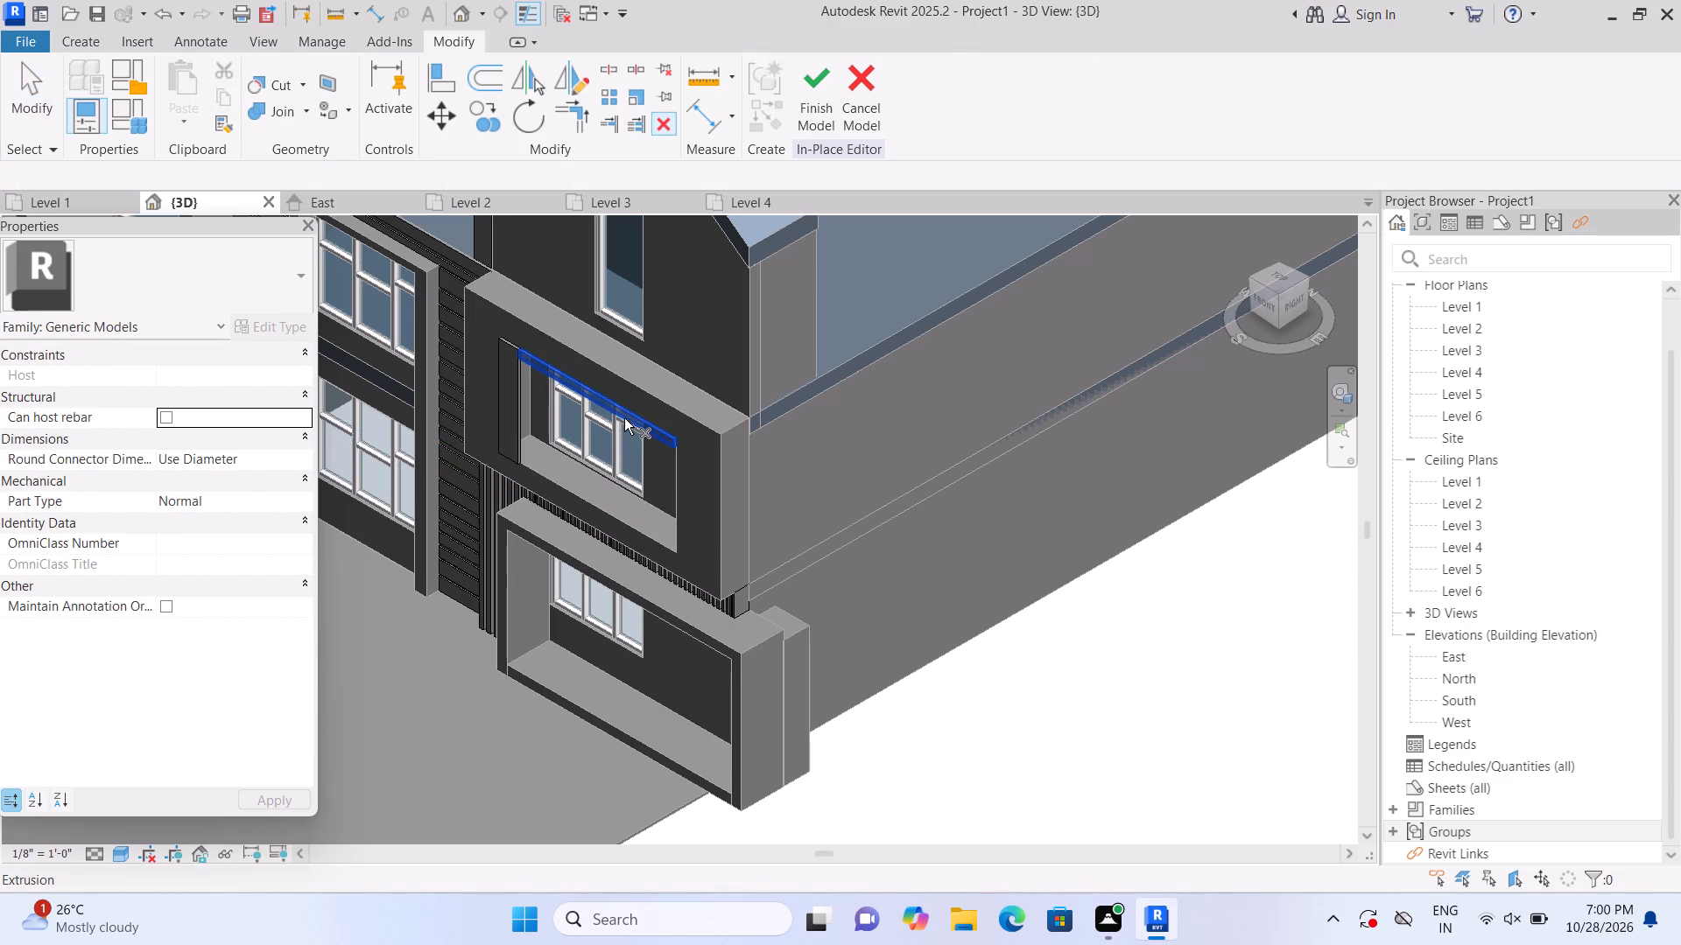
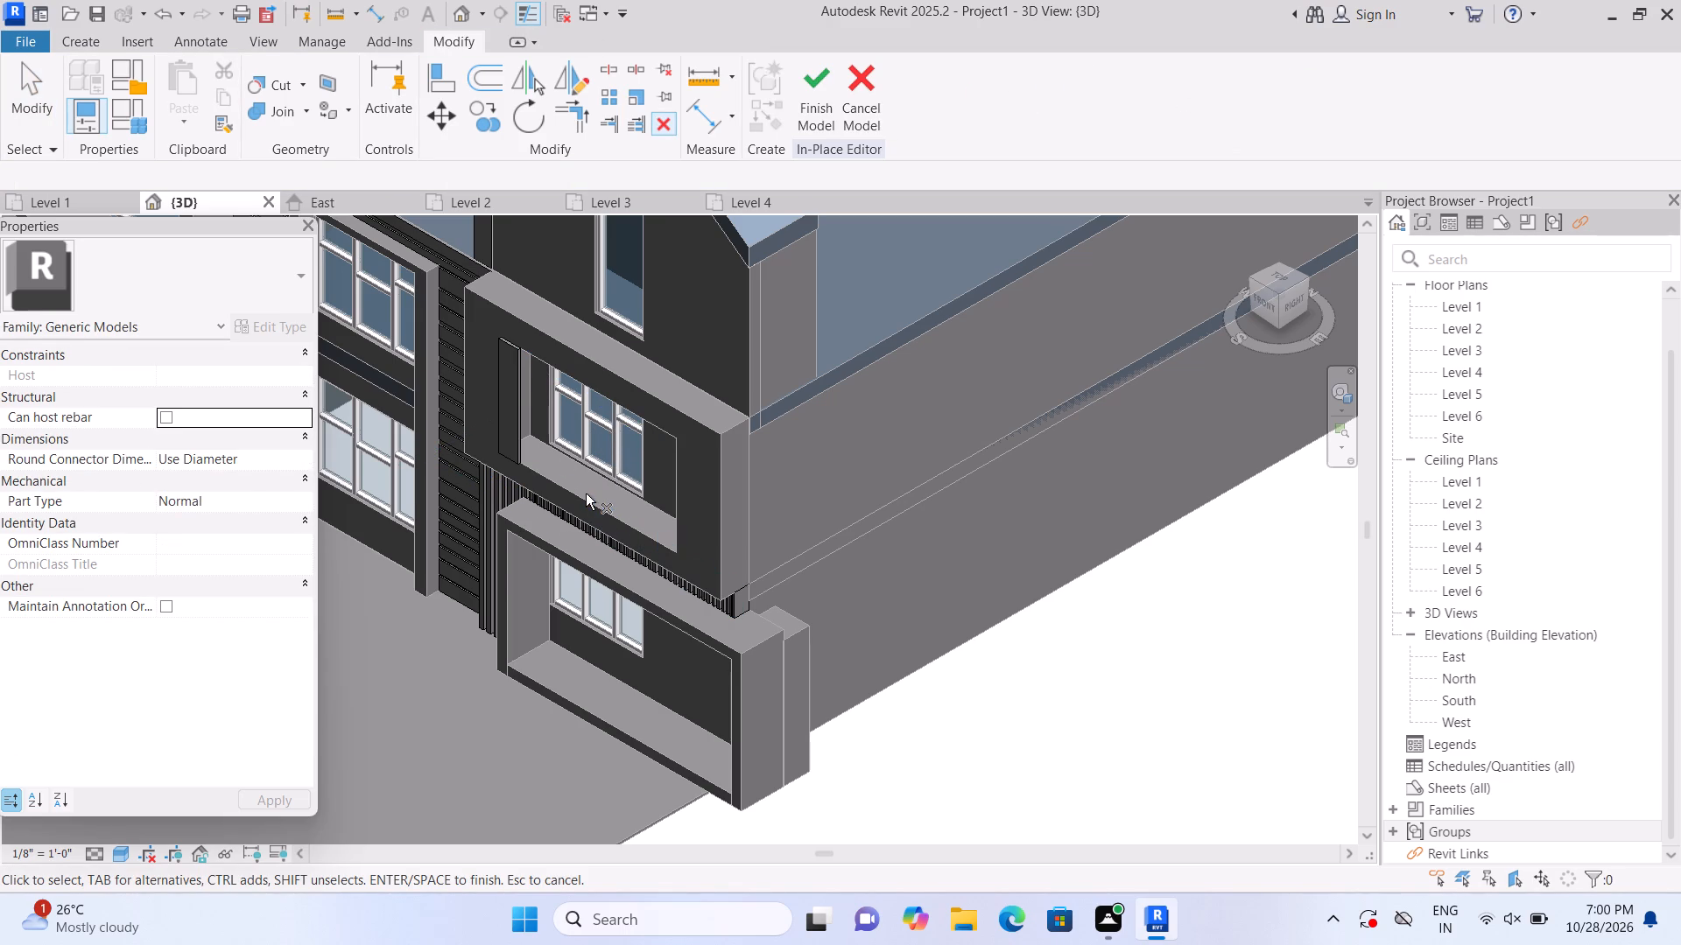
Delete the narrow vertical strip beside the window inside the first-floor projecting frame of the gabled bay.
{"action": "left_click", "coordinate": [513, 413]}
{"action": "key", "text": "Delete"}
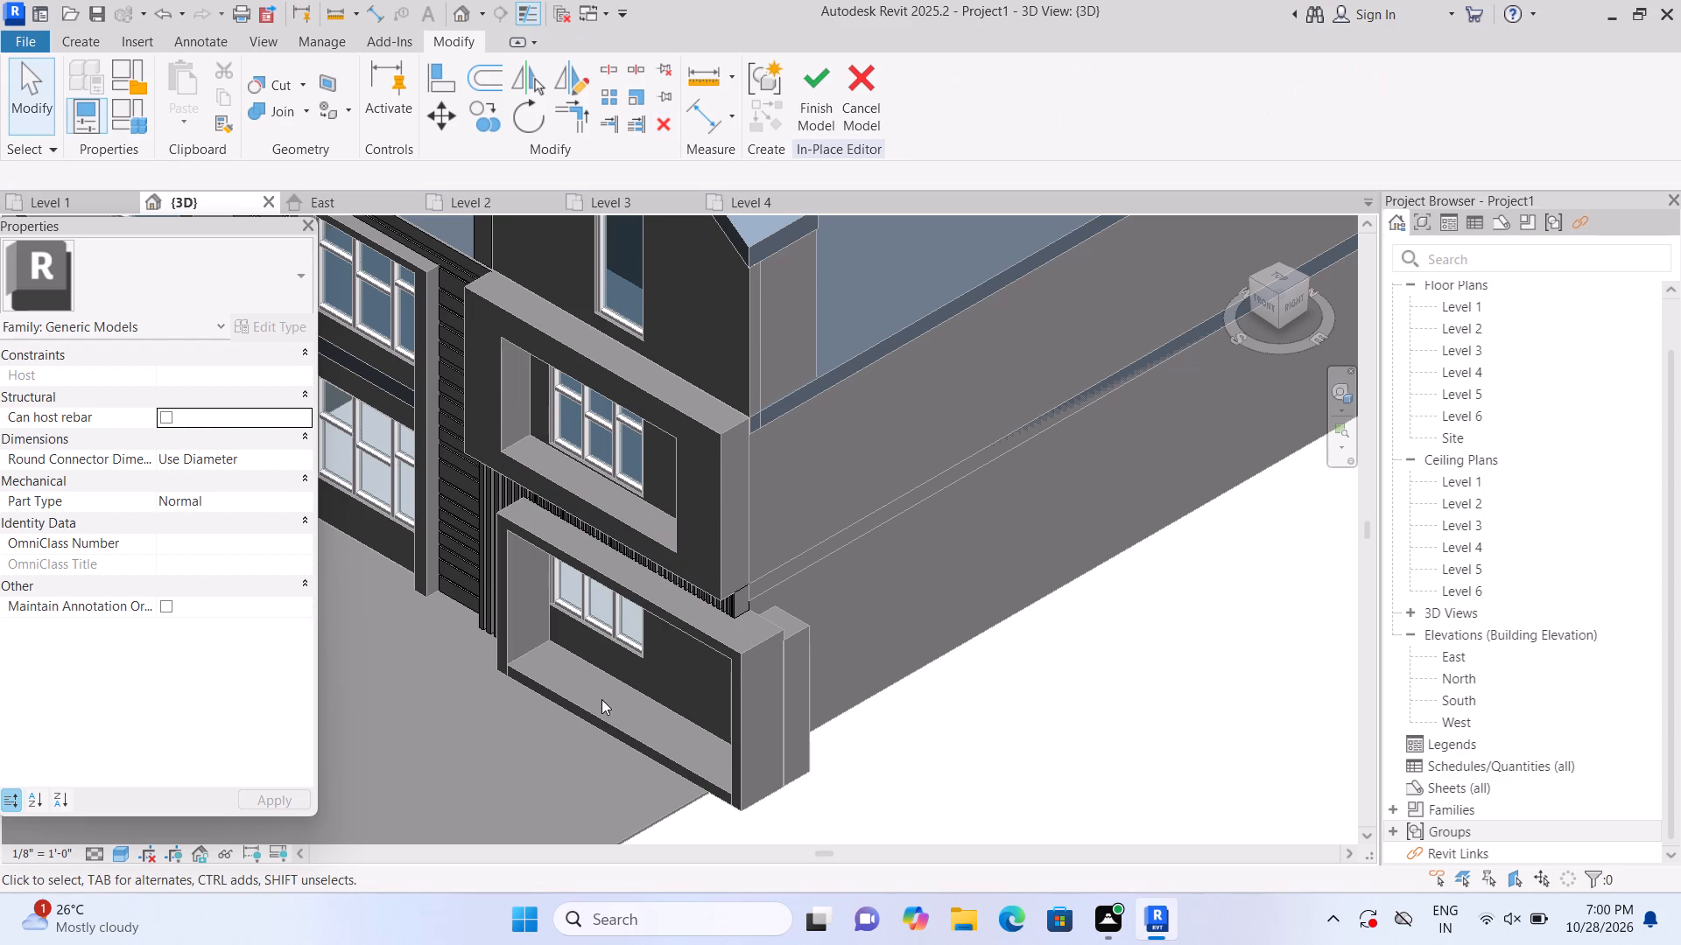
Examine the gabled bay's two projecting window frames from the front and in the home 3D view.
{"action": "left_click", "coordinate": [1268, 305]}
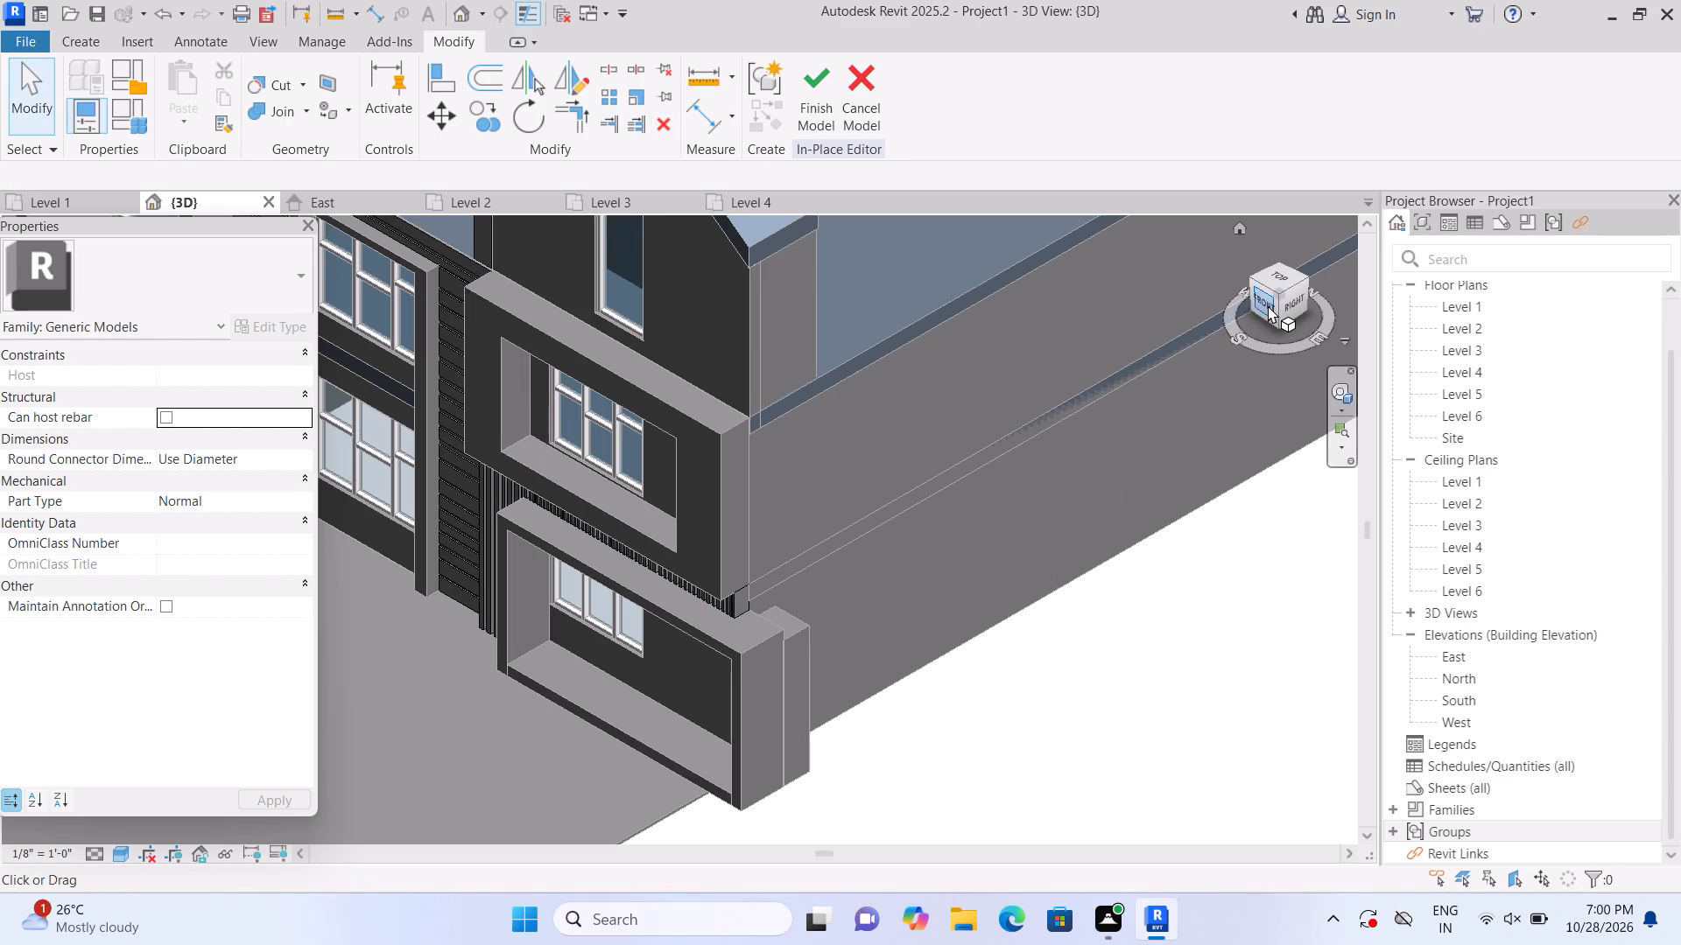
{"action": "scroll", "coordinate": [602, 549], "scroll_direction": "up", "scroll_amount": 6}
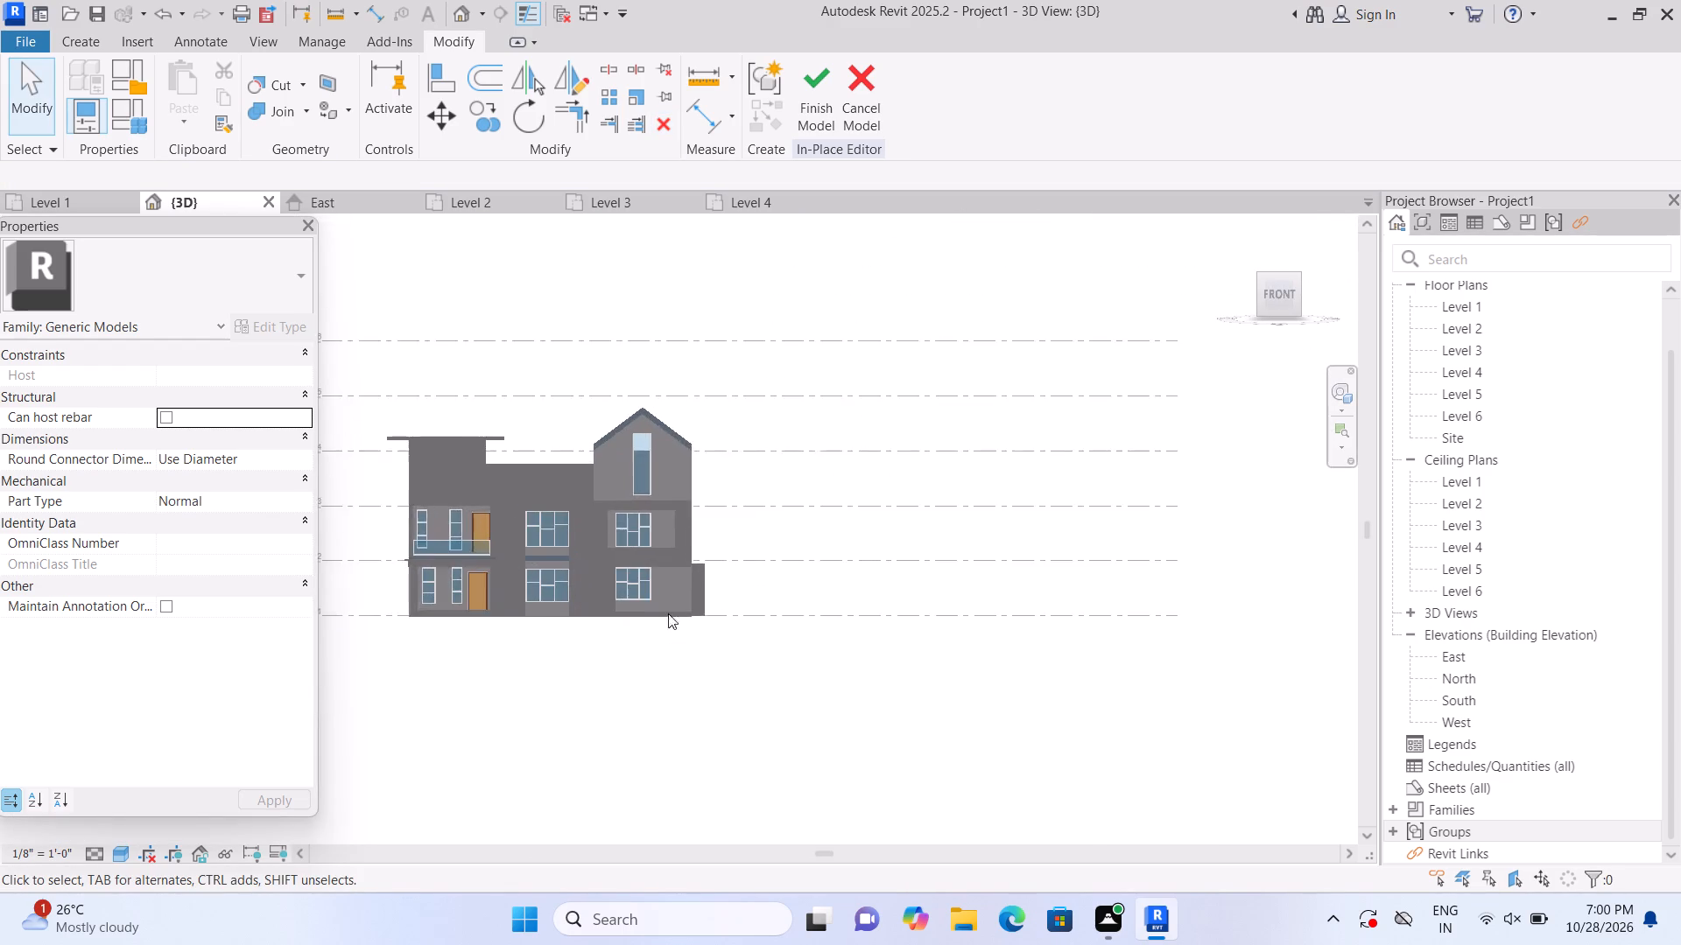
{"action": "scroll", "coordinate": [668, 613], "scroll_direction": "up", "scroll_amount": 5}
{"action": "middle_click_drag", "start_coordinate": [662, 689], "coordinate": [773, 772]}
{"action": "scroll", "coordinate": [773, 724], "scroll_direction": "up", "scroll_amount": 3}
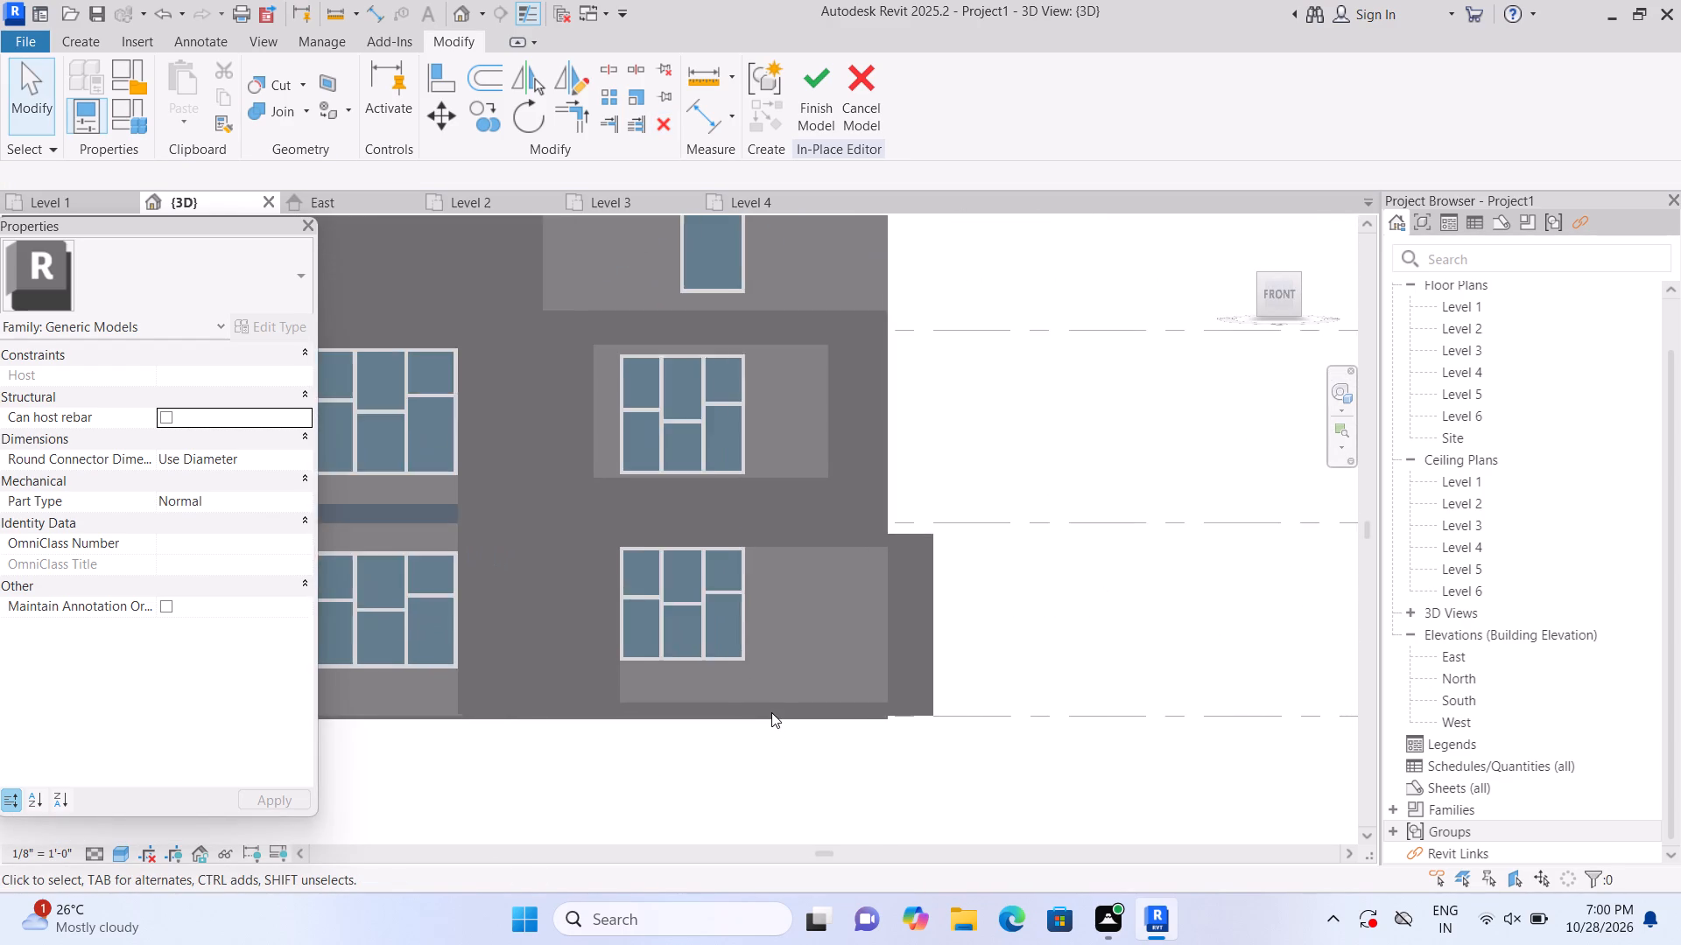
{"action": "scroll", "coordinate": [771, 712], "scroll_direction": "up", "scroll_amount": 1}
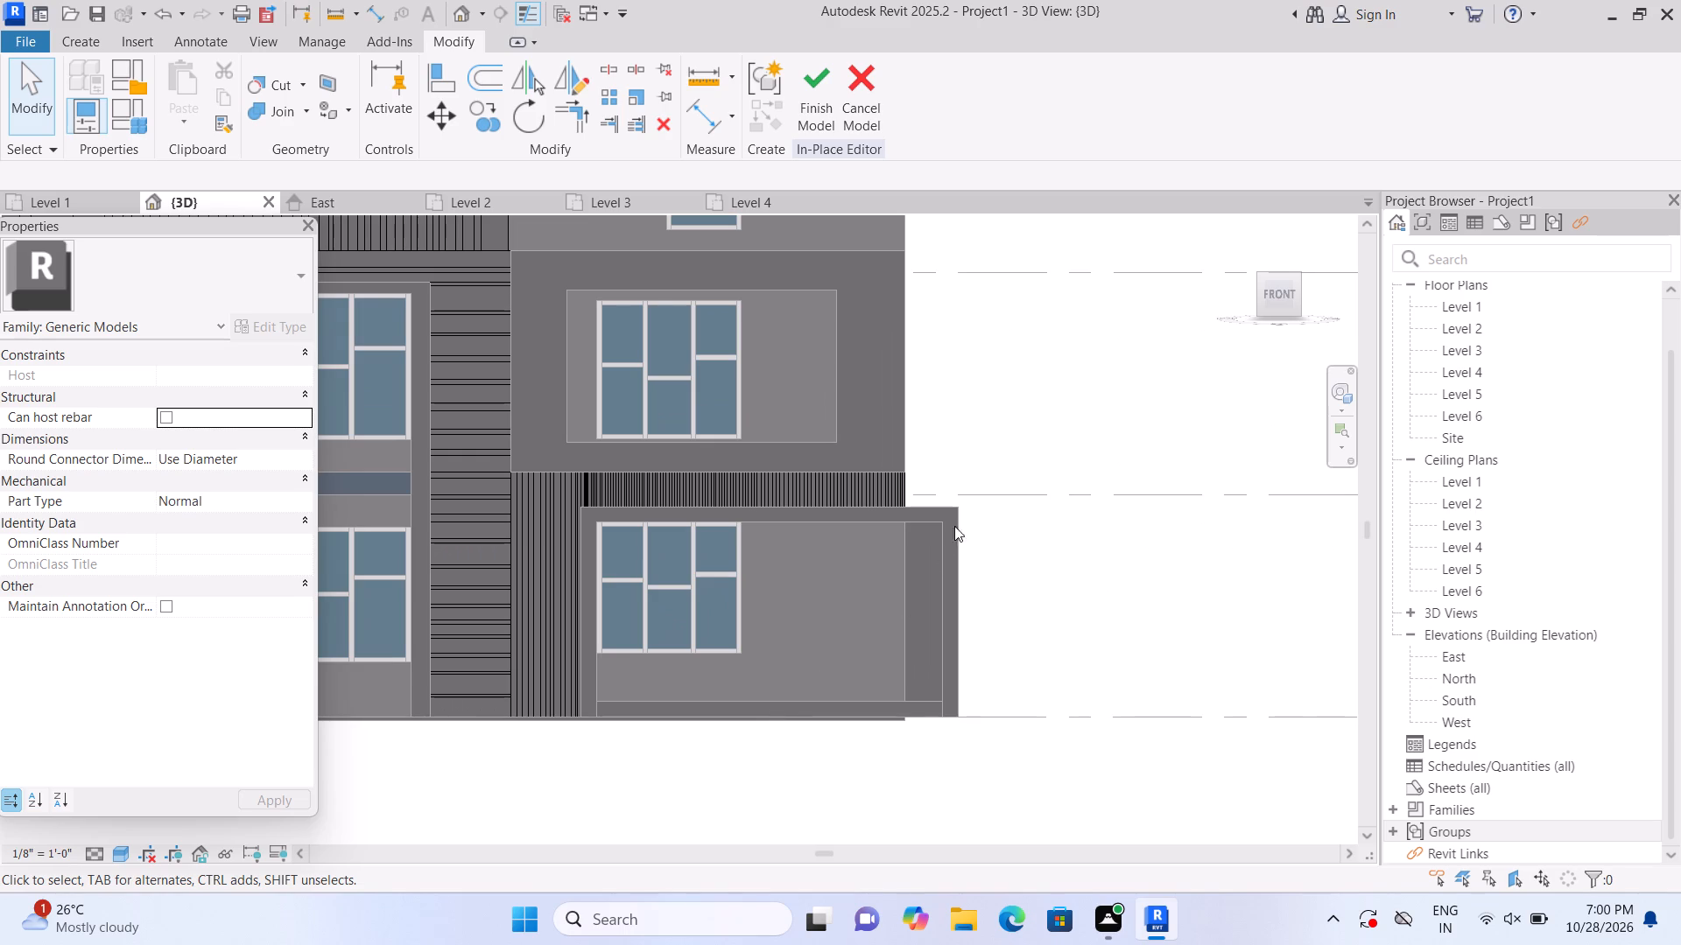
{"action": "left_click", "coordinate": [1289, 293]}
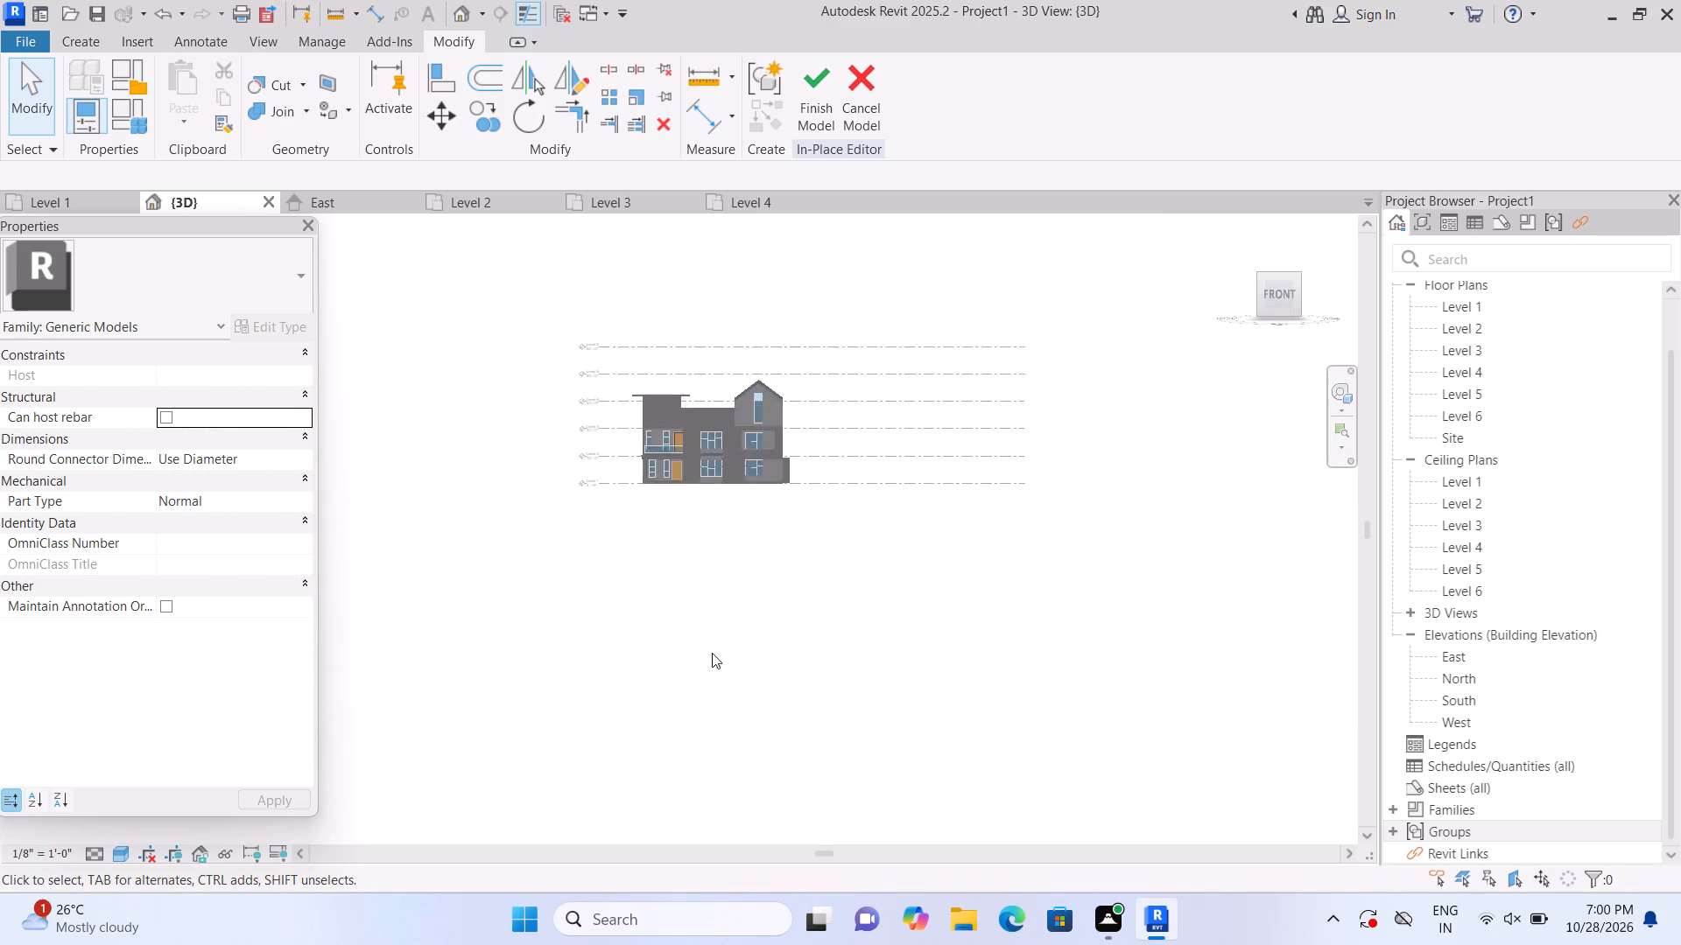
{"action": "scroll", "coordinate": [647, 630], "scroll_direction": "up", "scroll_amount": 4}
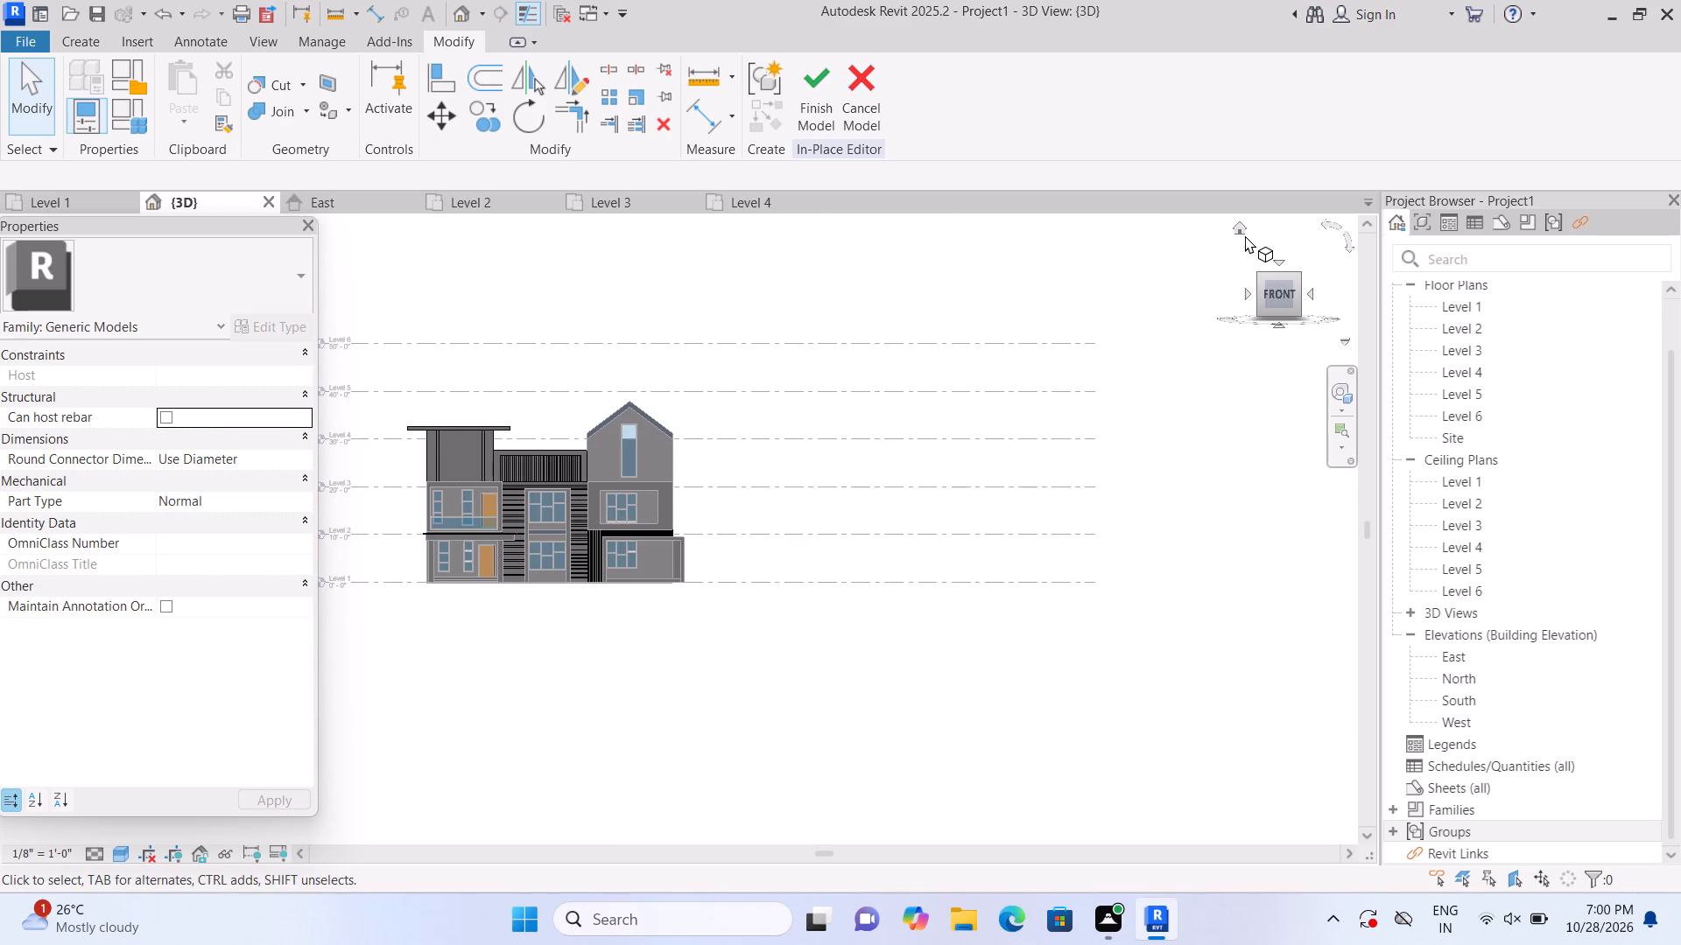
{"action": "left_click", "coordinate": [1243, 232]}
{"action": "scroll", "coordinate": [566, 696], "scroll_direction": "up", "scroll_amount": 2}
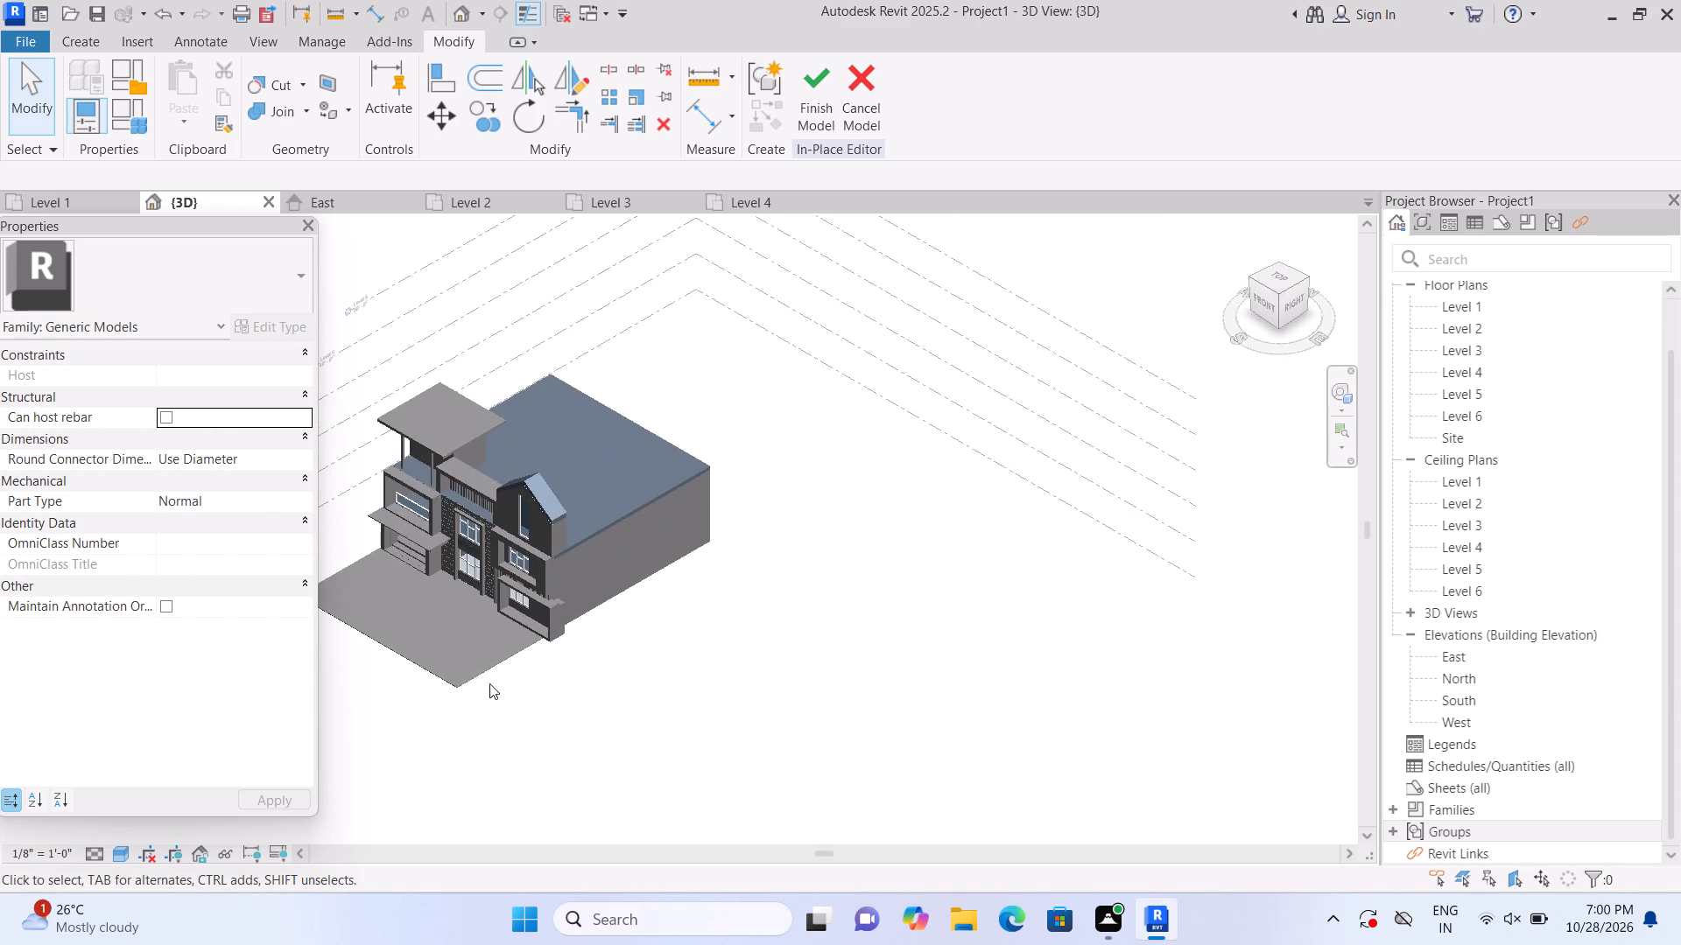
{"action": "scroll", "coordinate": [483, 667], "scroll_direction": "up", "scroll_amount": 10}
{"action": "scroll", "coordinate": [580, 580], "scroll_direction": "up", "scroll_amount": 5}
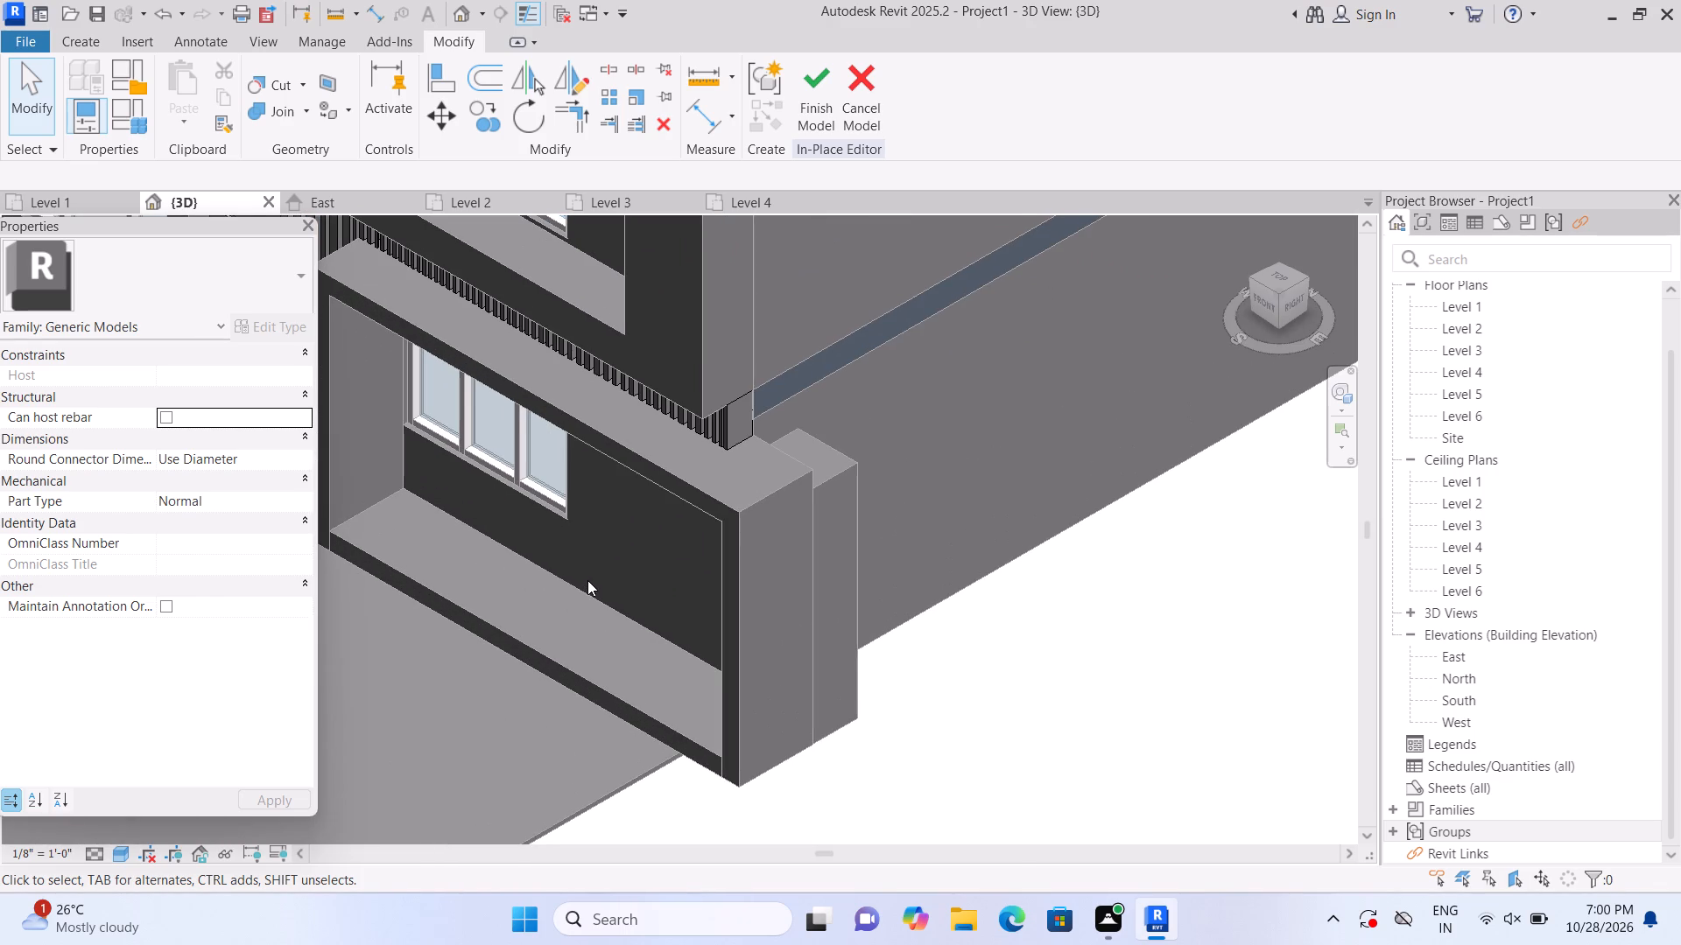
{"action": "scroll", "coordinate": [608, 584], "scroll_direction": "down", "scroll_amount": 3}
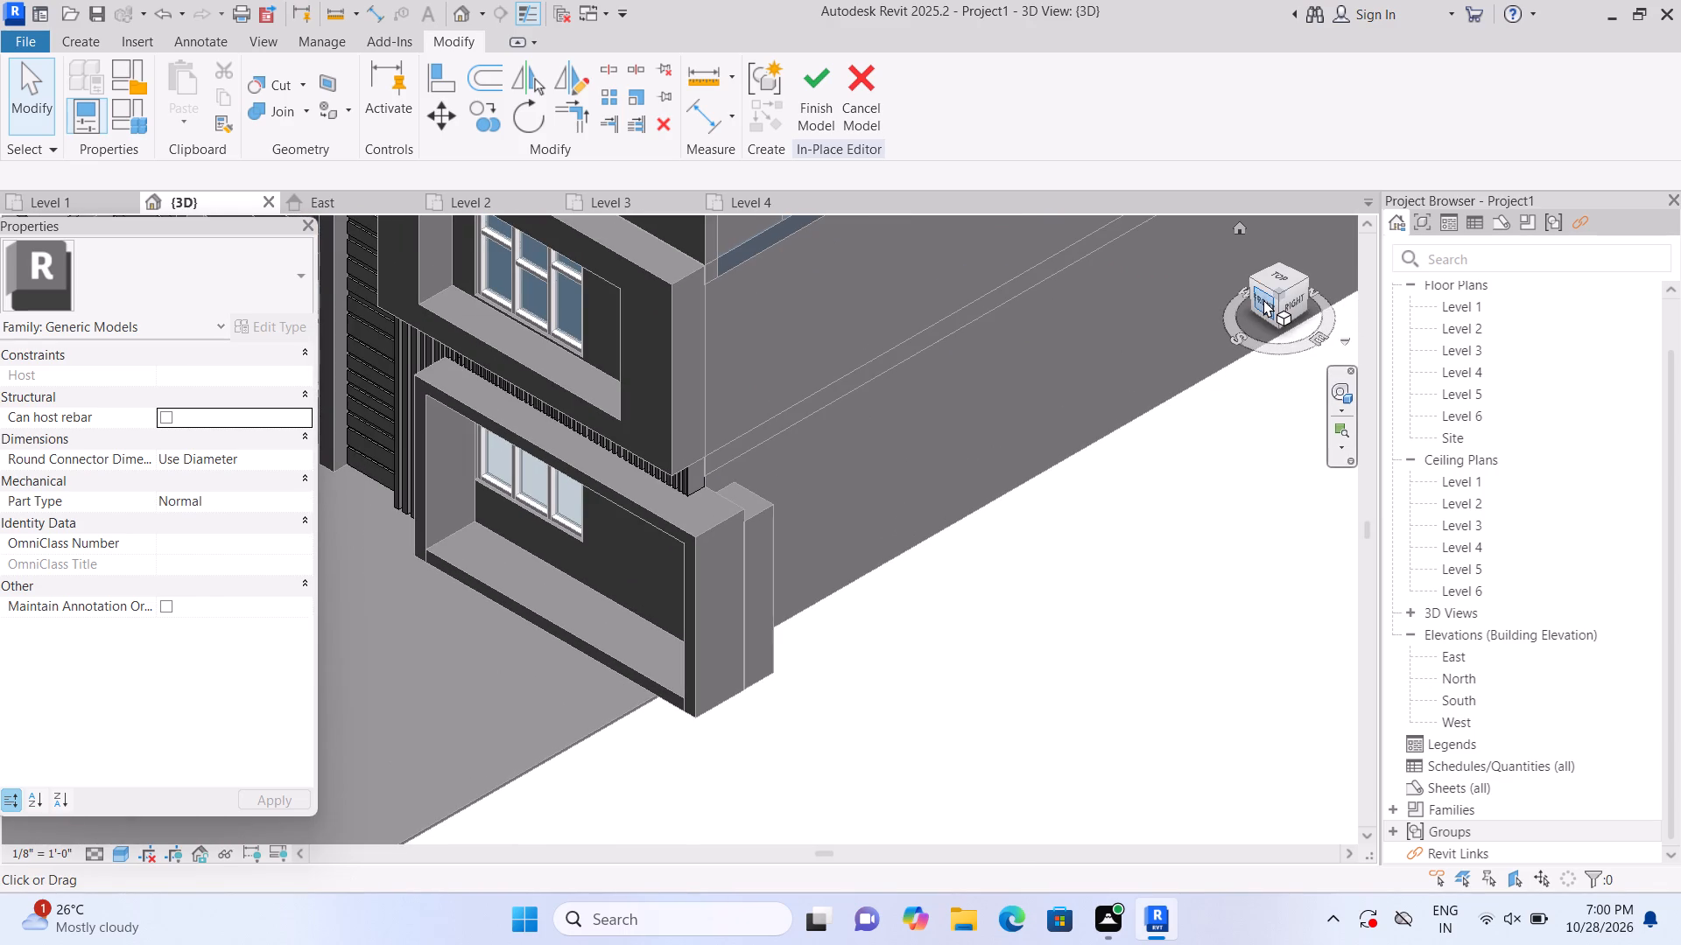
Start a void extrusion from the front view with its work plane on the ground-floor wall behind the gabled bay's frame.
{"action": "left_click", "coordinate": [1263, 299]}
{"action": "scroll", "coordinate": [639, 584], "scroll_direction": "up", "scroll_amount": 2}
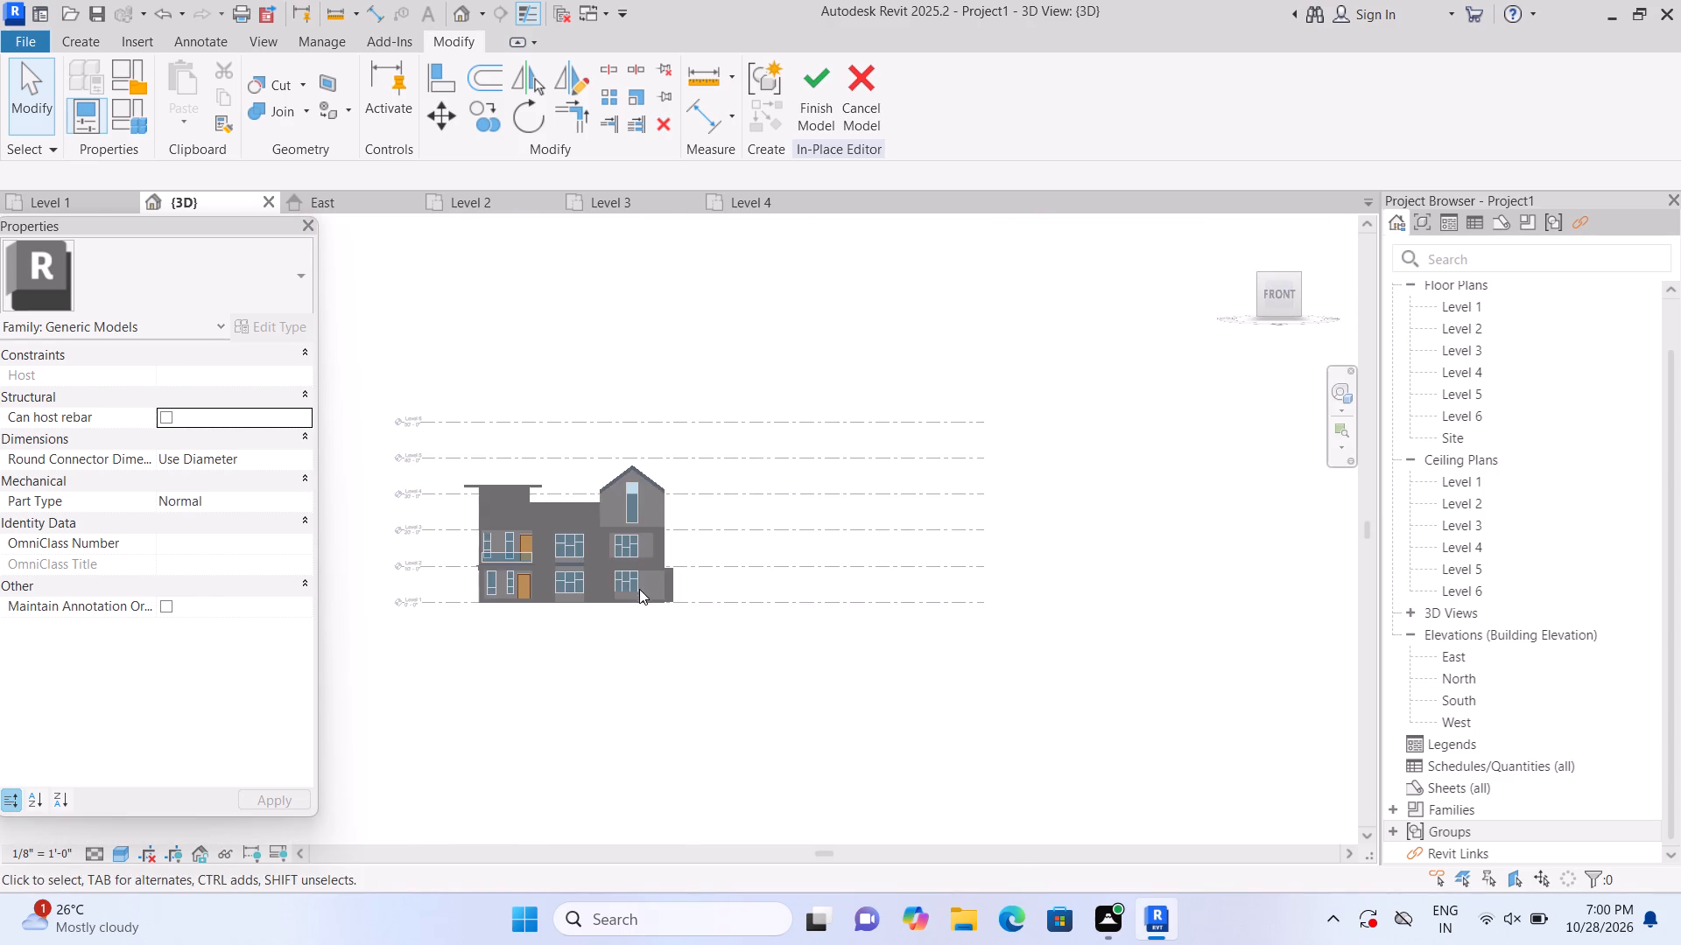
{"action": "middle_click_drag", "start_coordinate": [736, 716], "coordinate": [923, 794]}
{"action": "scroll", "coordinate": [866, 744], "scroll_direction": "up", "scroll_amount": 3}
{"action": "scroll", "coordinate": [721, 628], "scroll_direction": "up", "scroll_amount": 4}
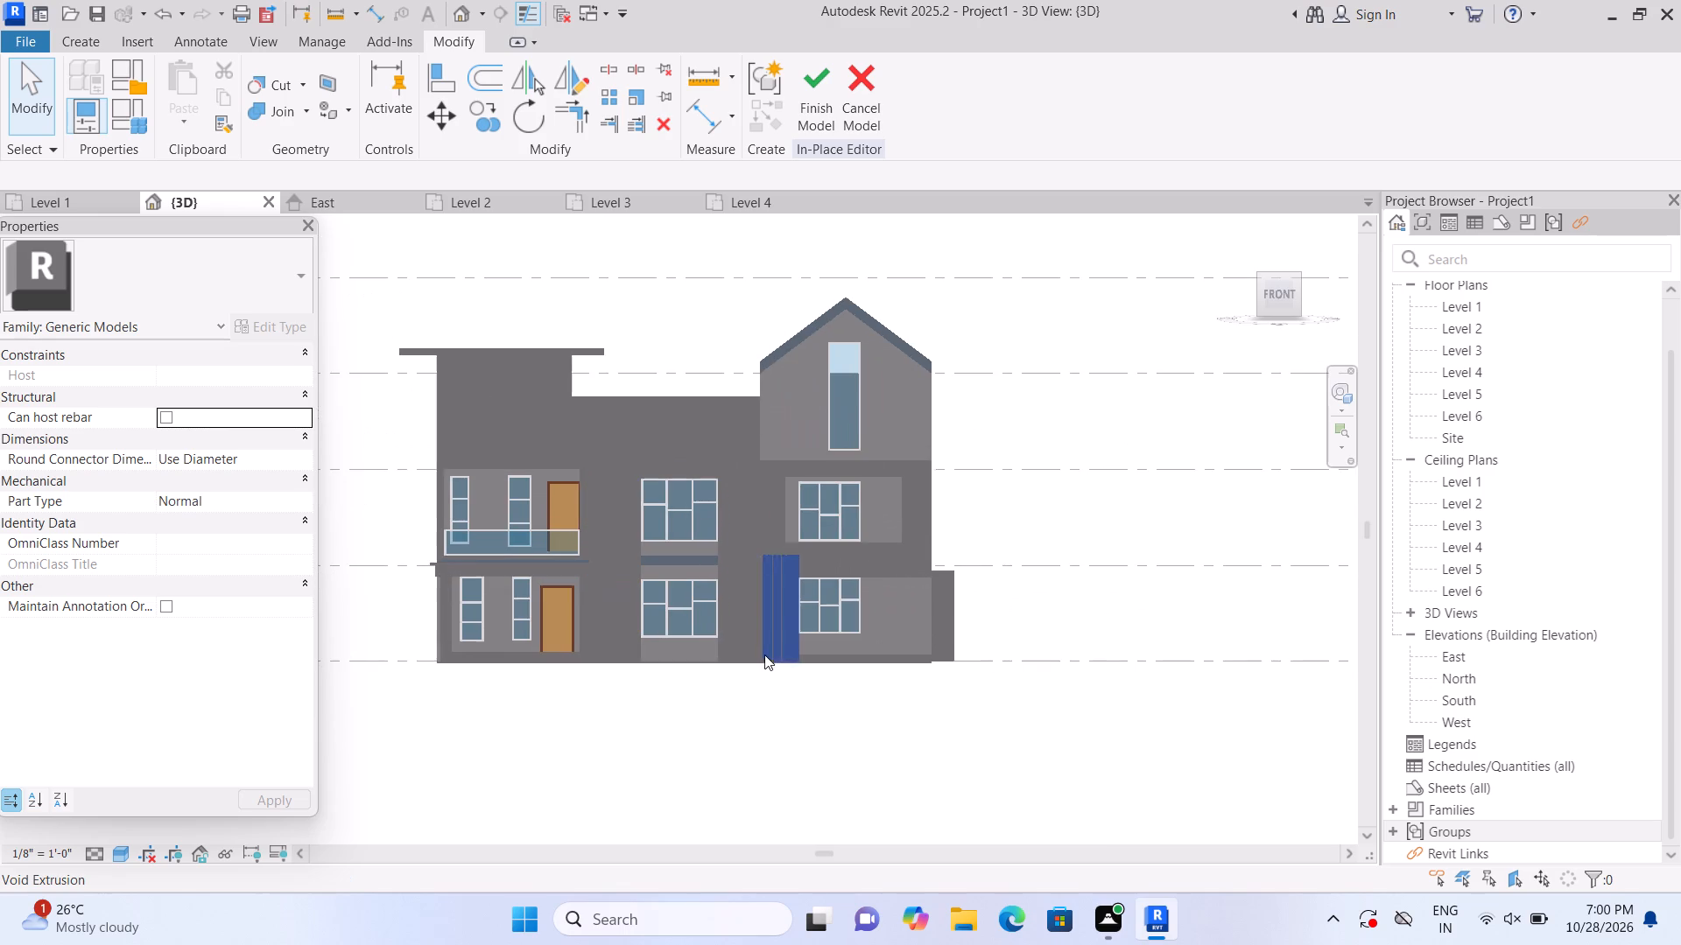
{"action": "scroll", "coordinate": [811, 665], "scroll_direction": "up", "scroll_amount": 4}
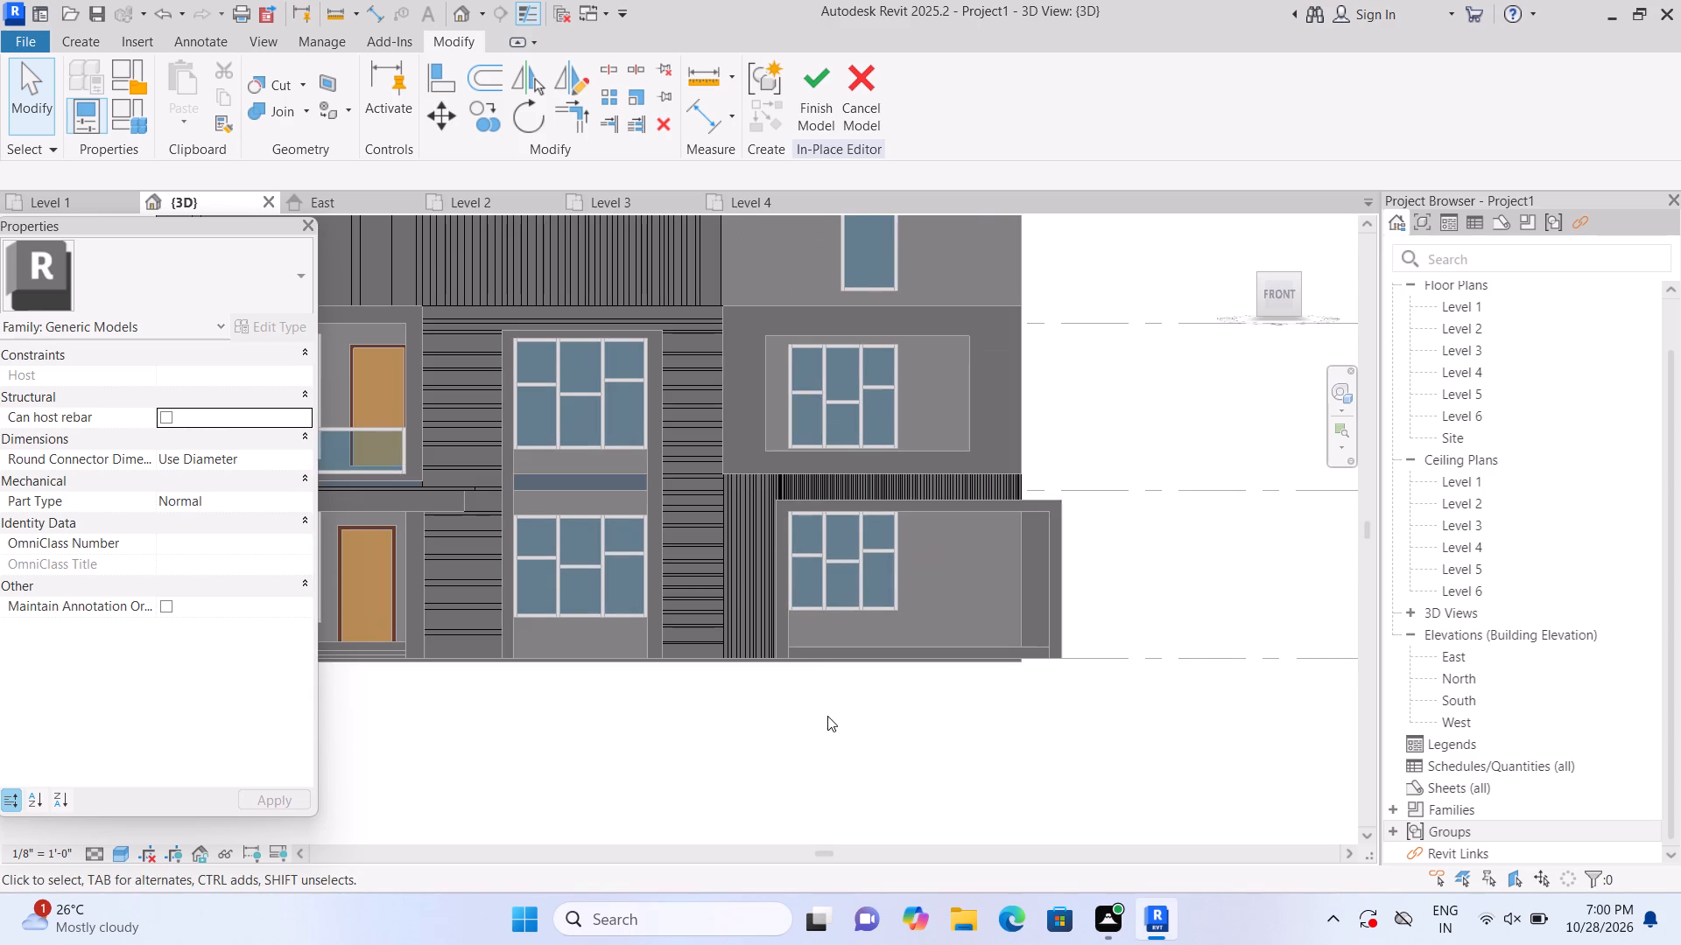
{"action": "middle_click_drag", "start_coordinate": [820, 732], "coordinate": [778, 792]}
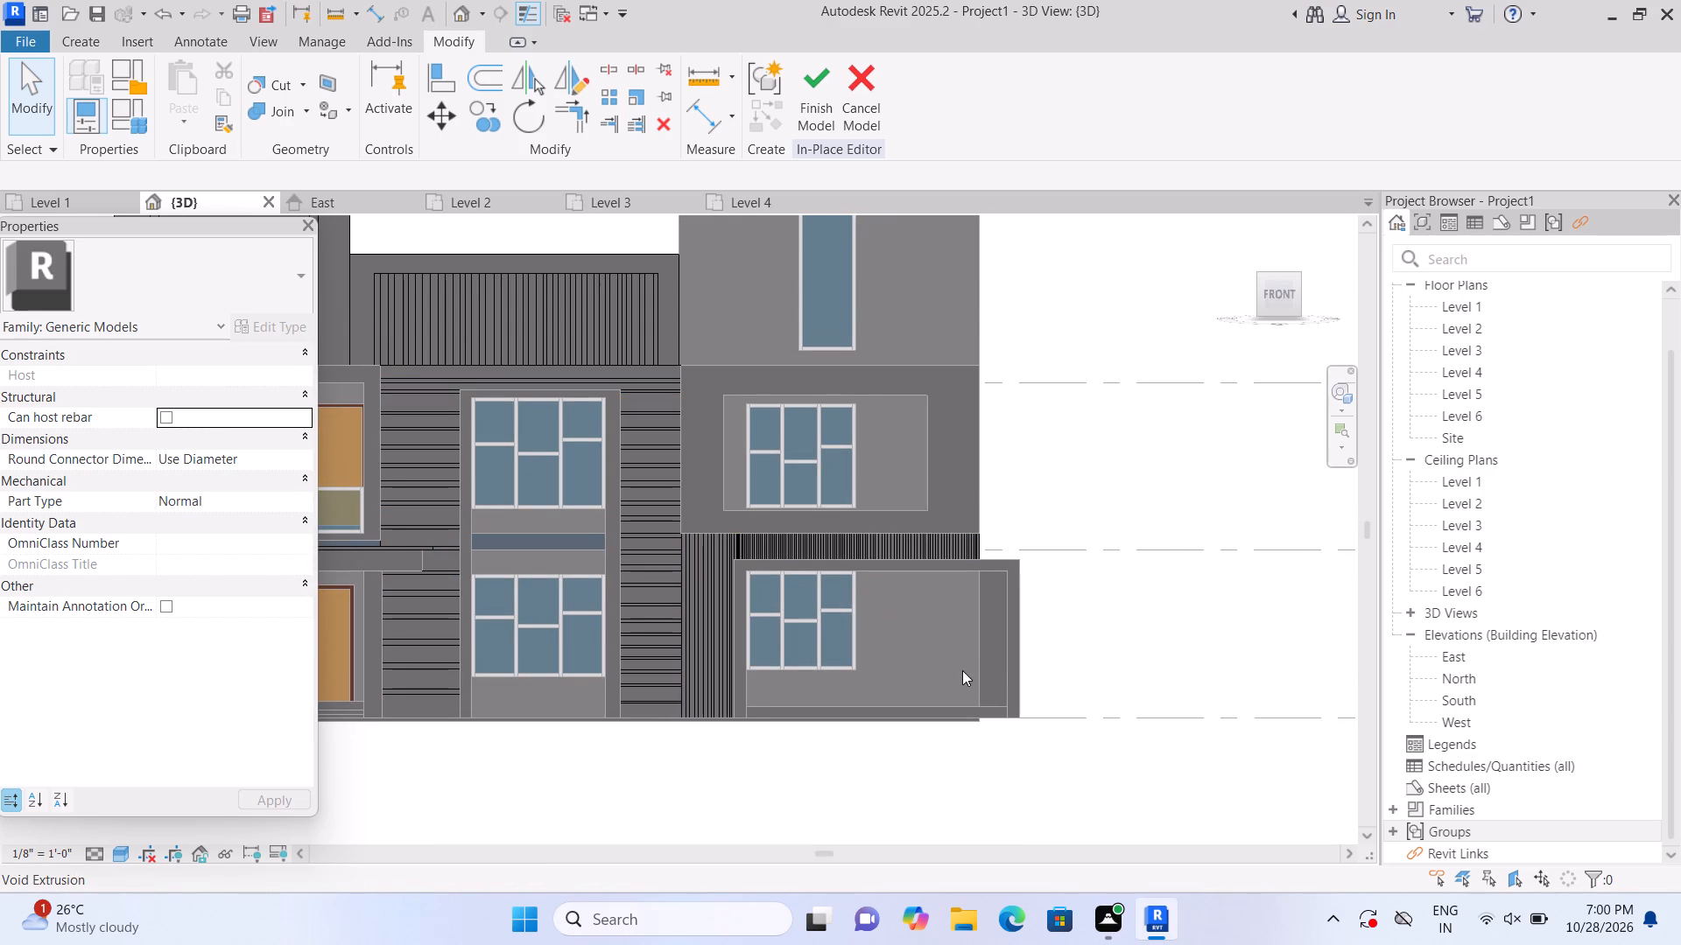
{"action": "left_click", "coordinate": [93, 37]}
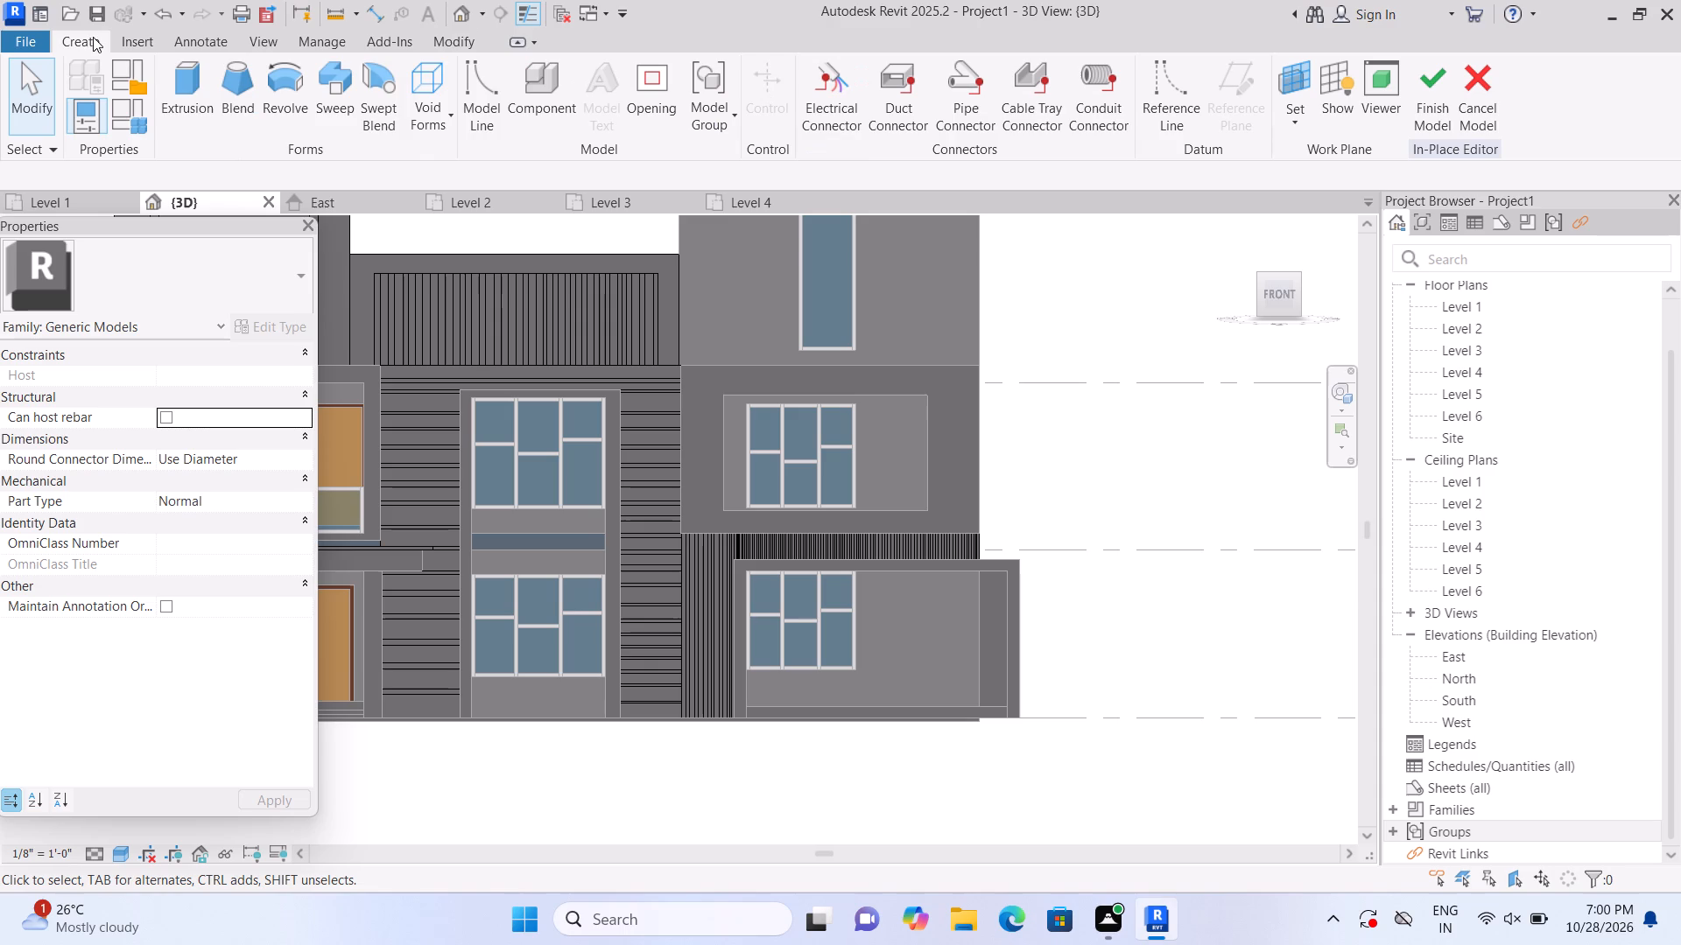
{"action": "left_click", "coordinate": [448, 112]}
{"action": "left_click", "coordinate": [444, 178]}
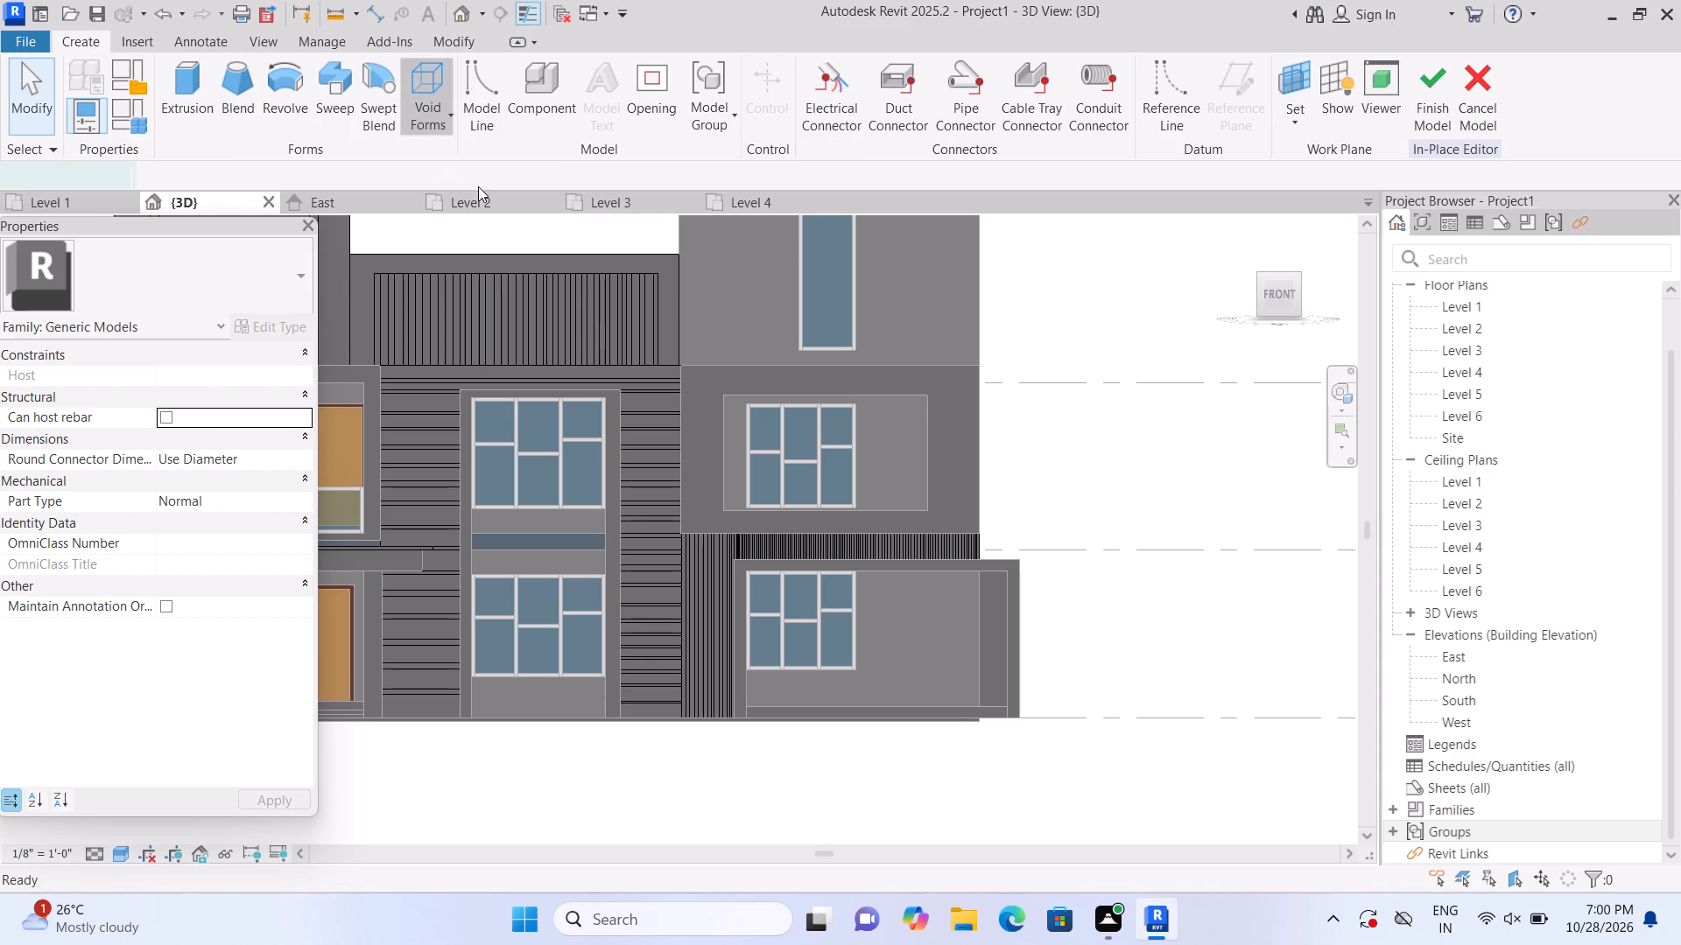
{"action": "left_click", "coordinate": [1133, 115]}
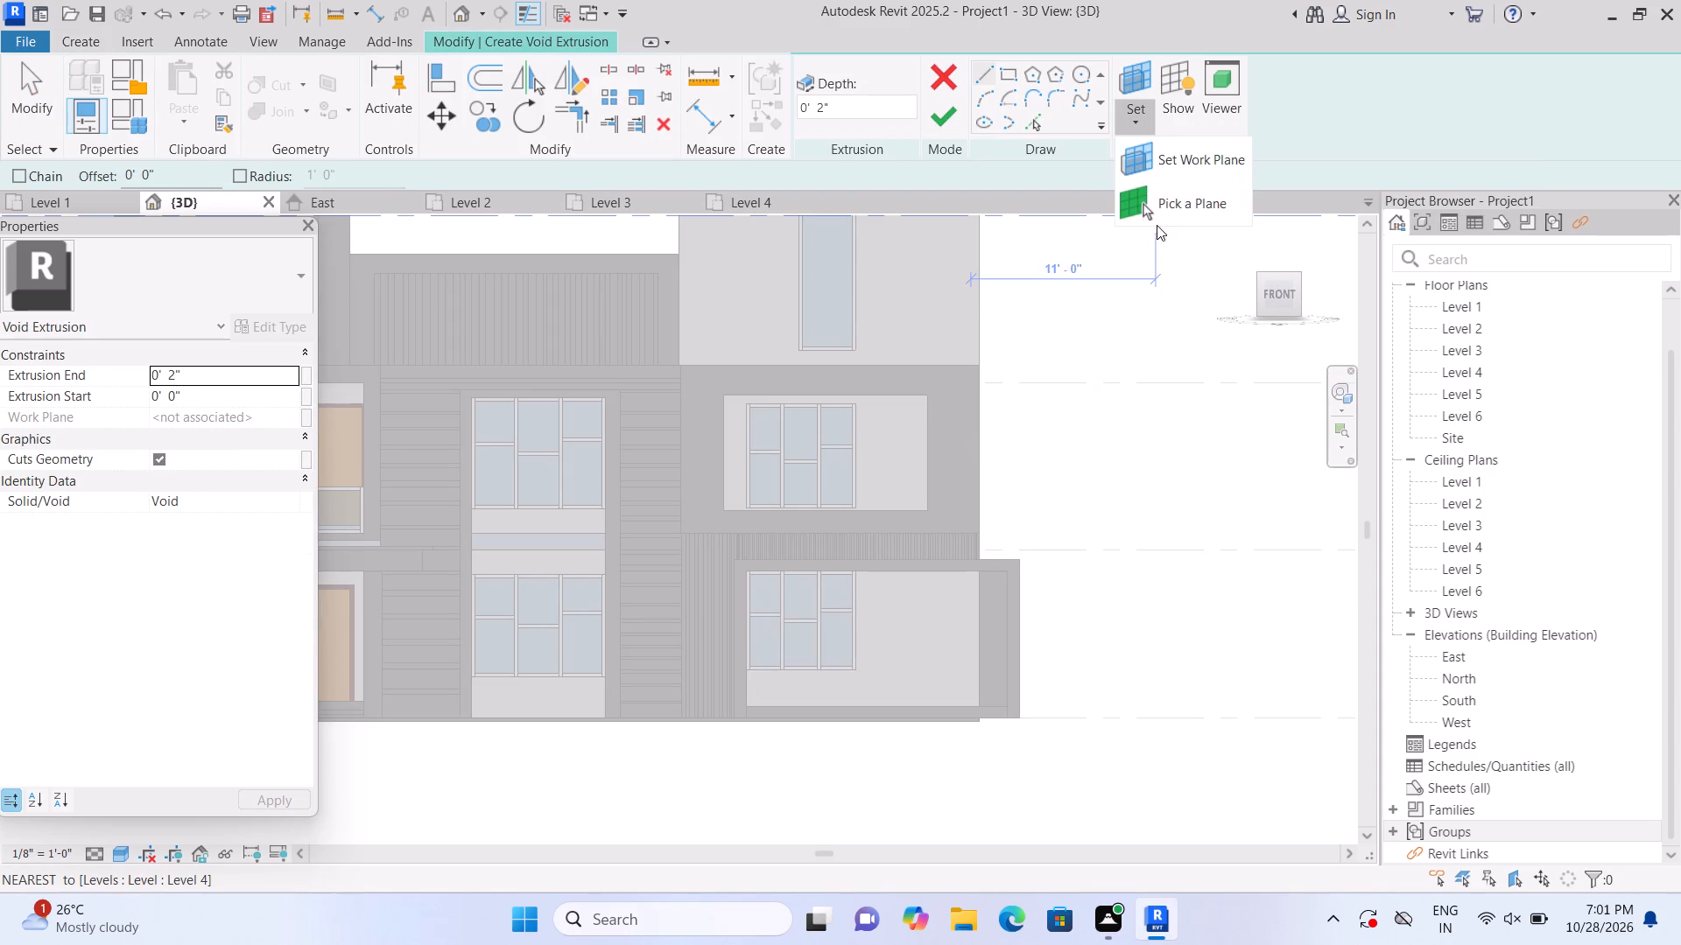
{"action": "left_click", "coordinate": [1156, 209]}
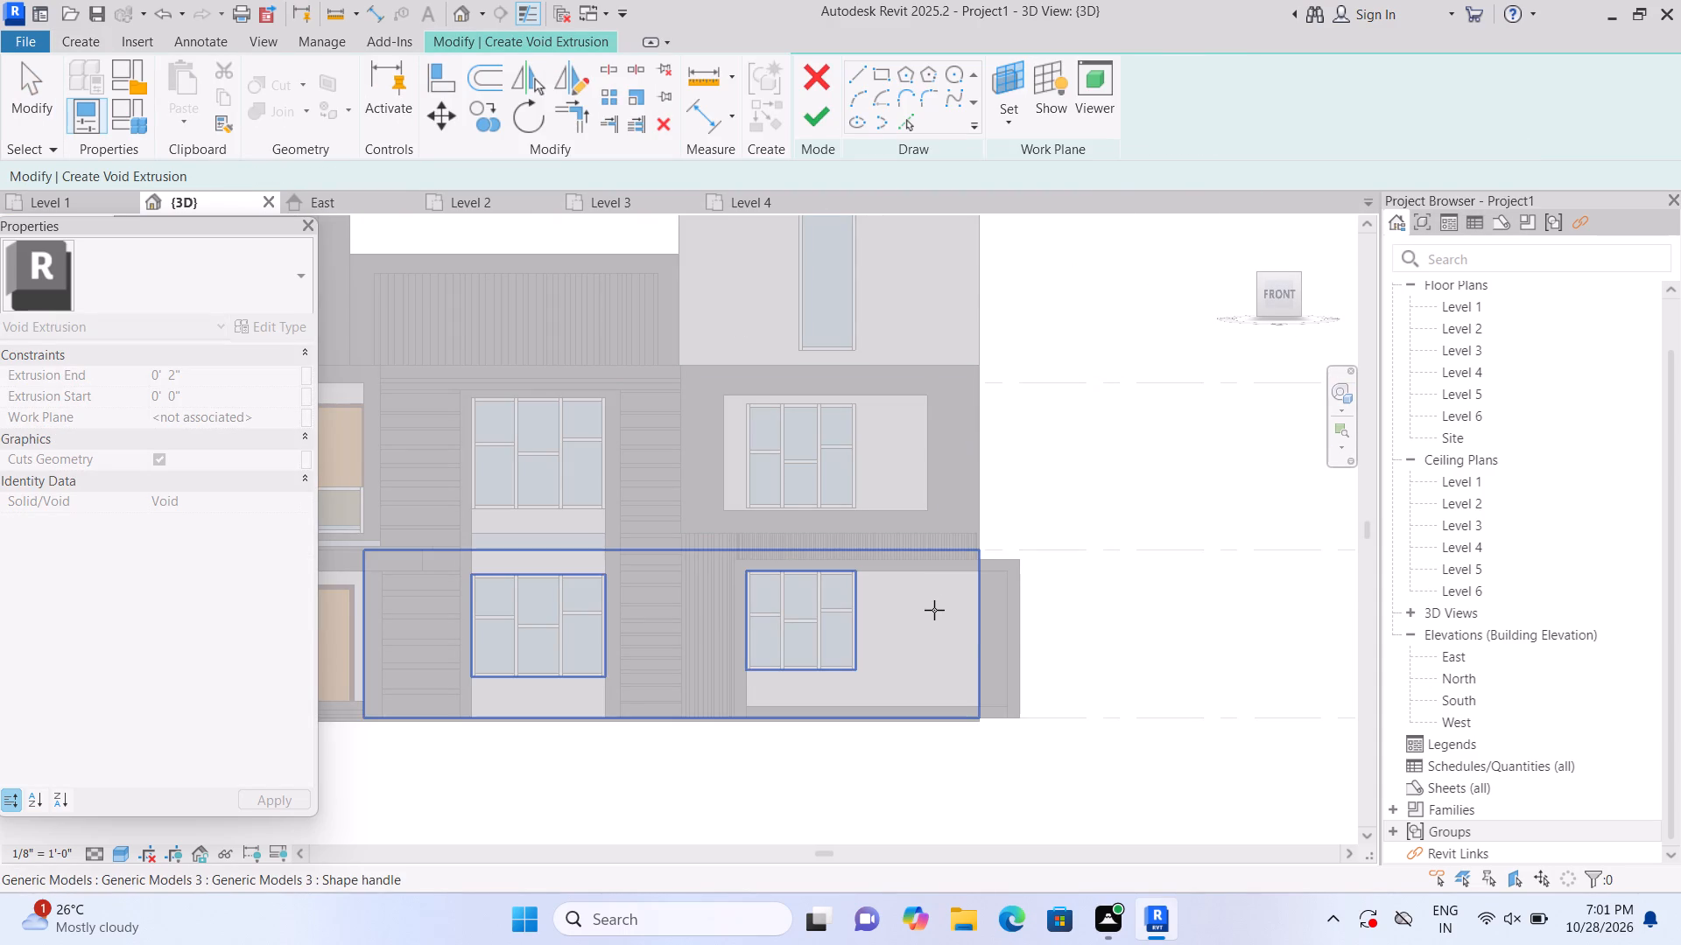
{"action": "left_click", "coordinate": [934, 611]}
Sketch a thin horizontal rectangle about 7'-4 1/2" long from the ground-floor window's edge to the wall's end, near the window head.
{"action": "left_click", "coordinate": [1016, 75]}
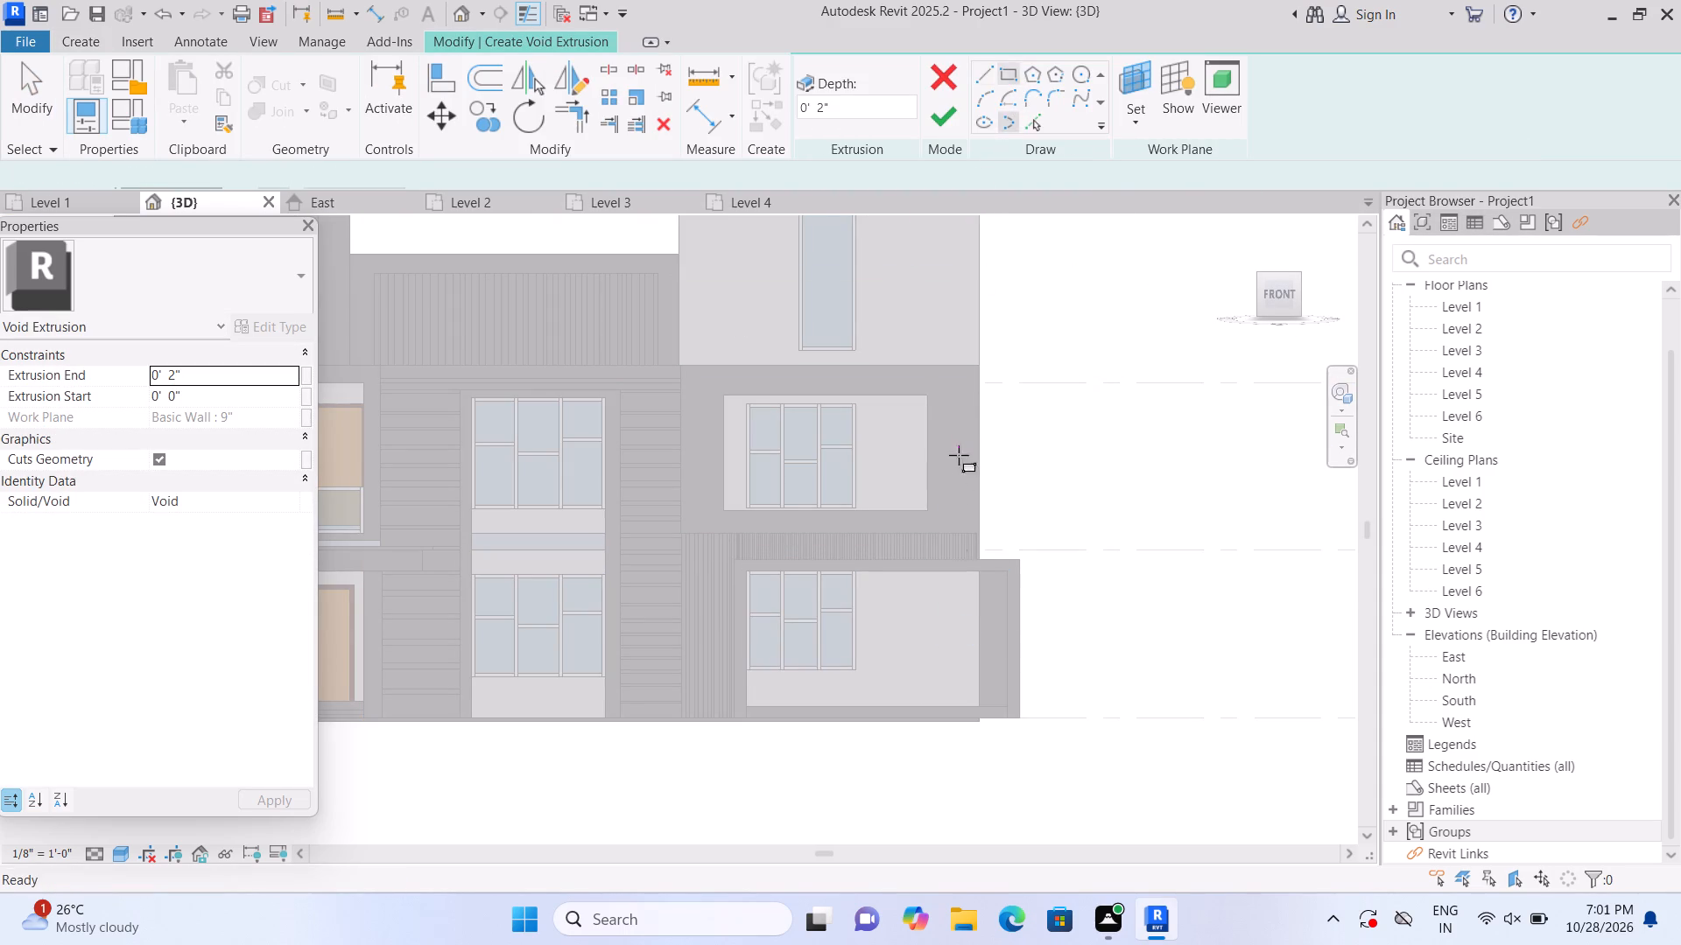
{"action": "left_click", "coordinate": [862, 577]}
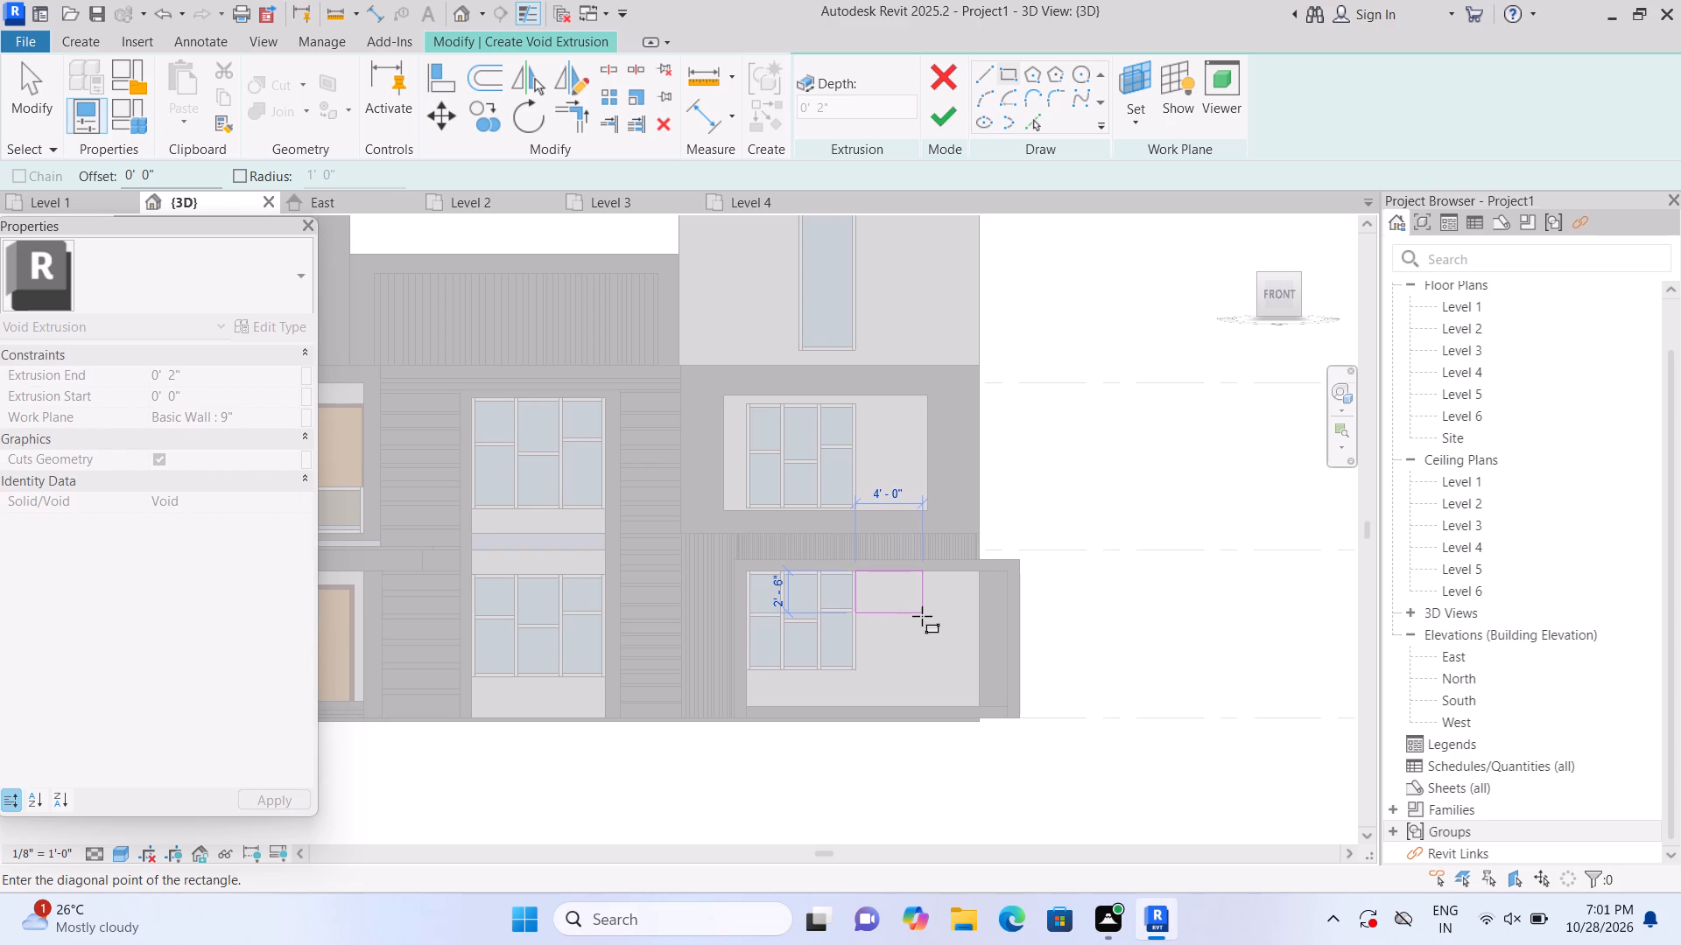
{"action": "key", "text": "Escape"}
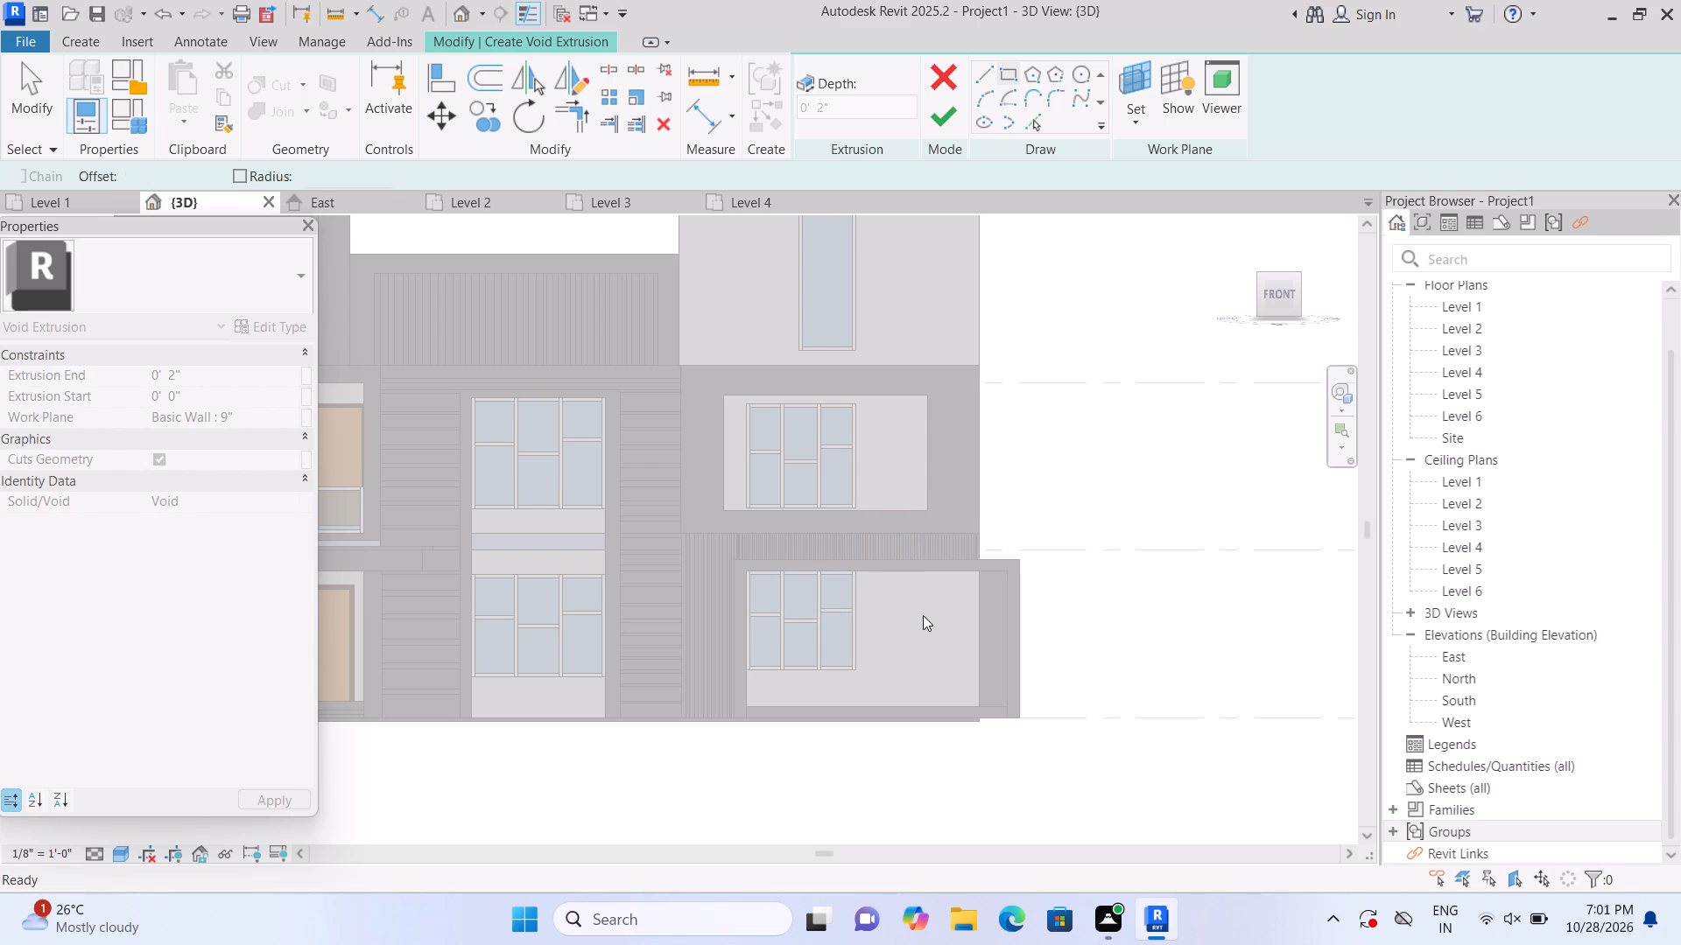
{"action": "scroll", "coordinate": [864, 591], "scroll_direction": "up", "scroll_amount": 4}
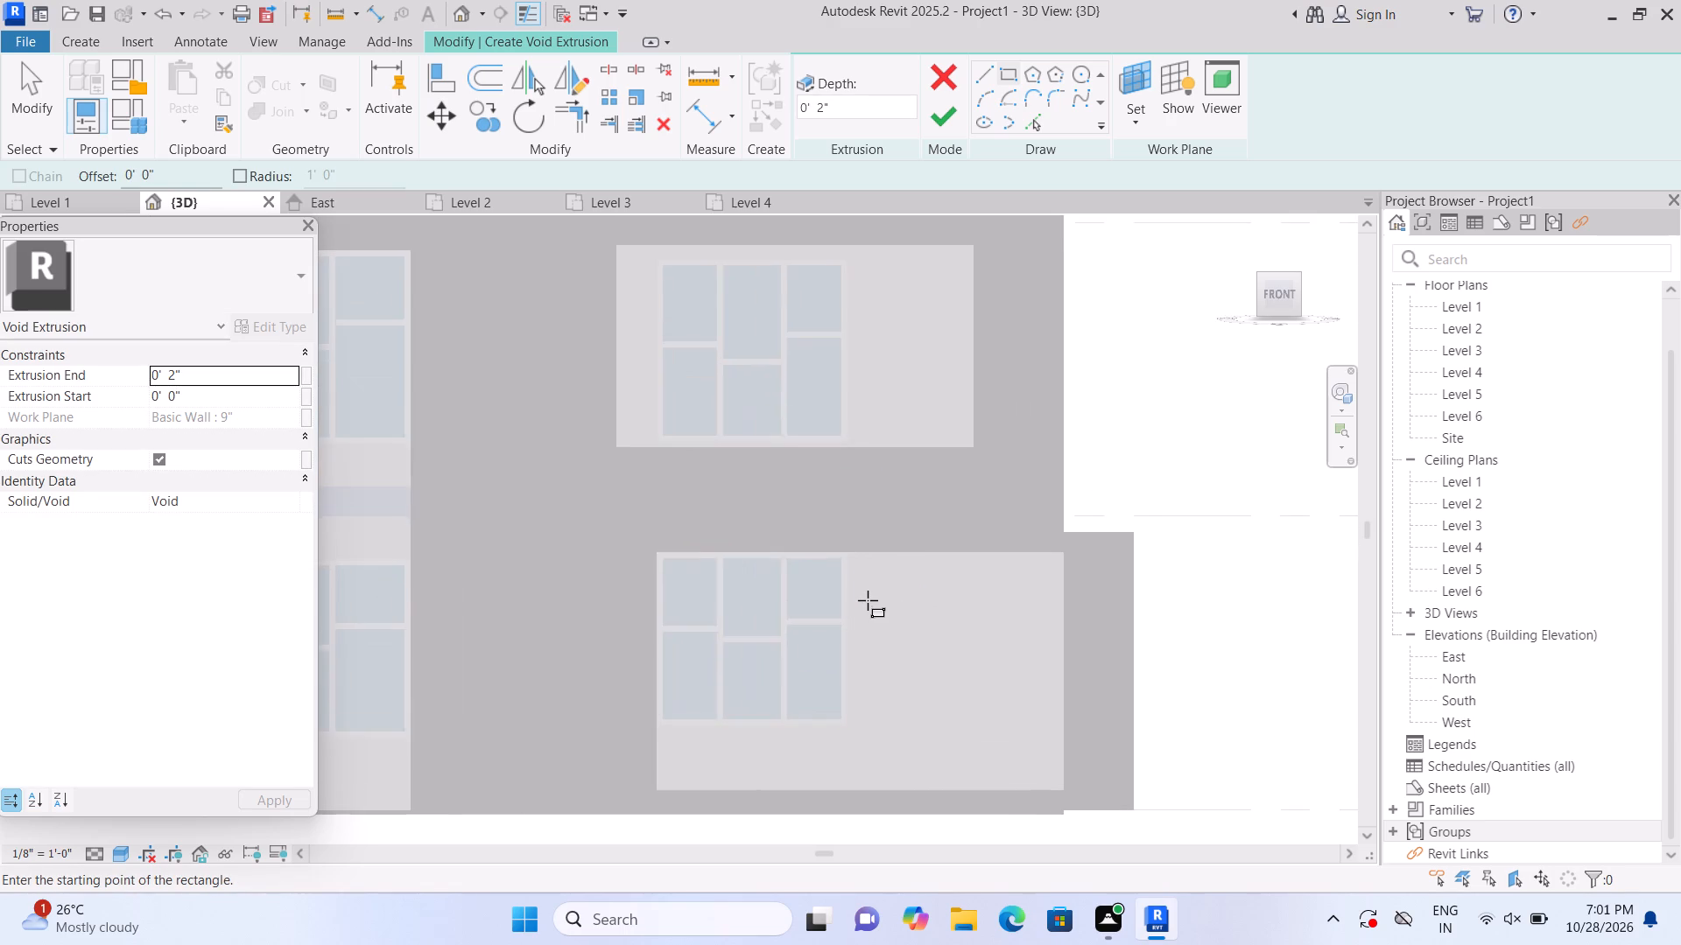
{"action": "left_click", "coordinate": [855, 573]}
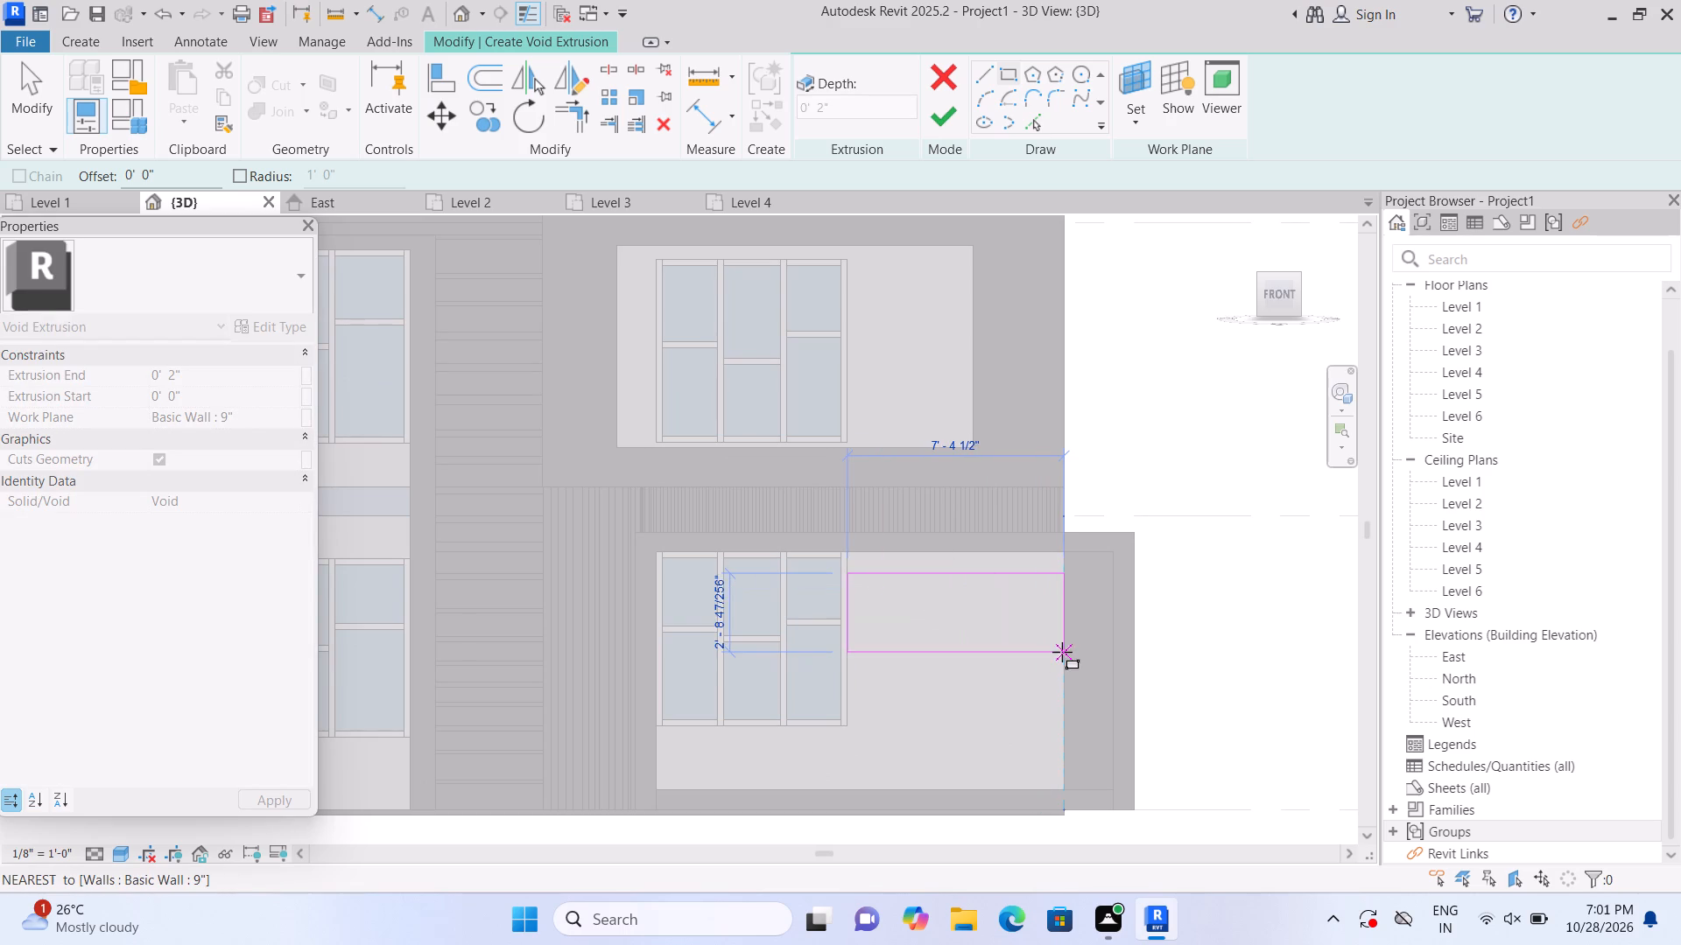
{"action": "left_click", "coordinate": [1070, 582]}
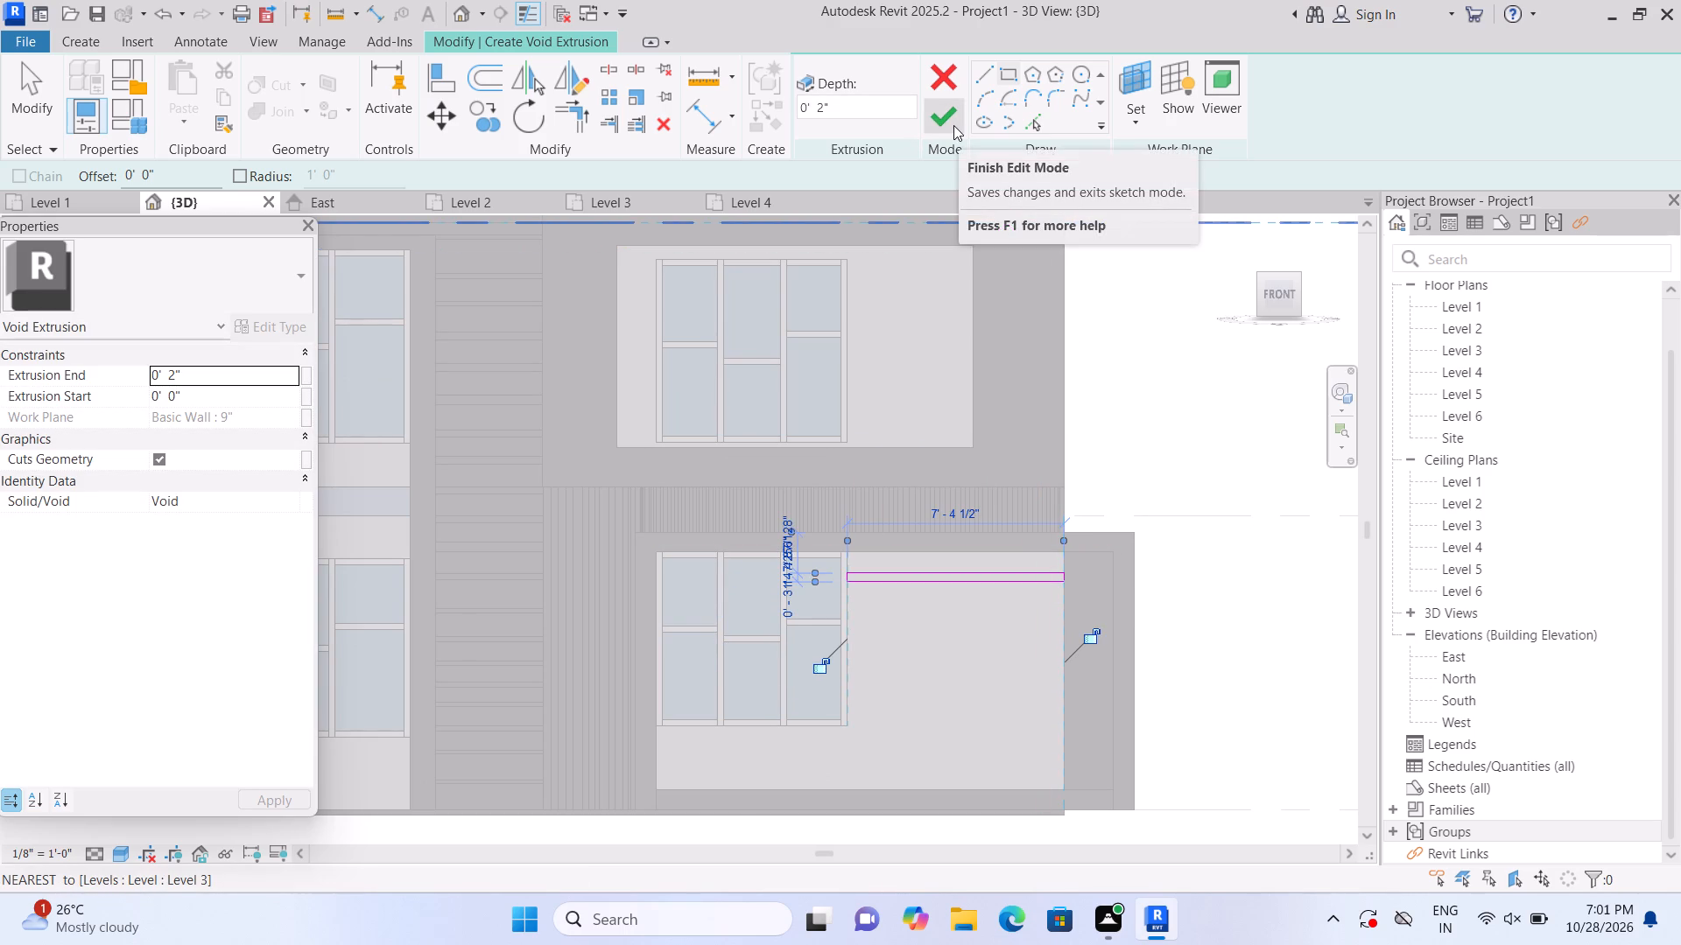
Set the void's extrusion end to 1" and finish the sketch to form the groove.
{"action": "left_click", "coordinate": [240, 379]}
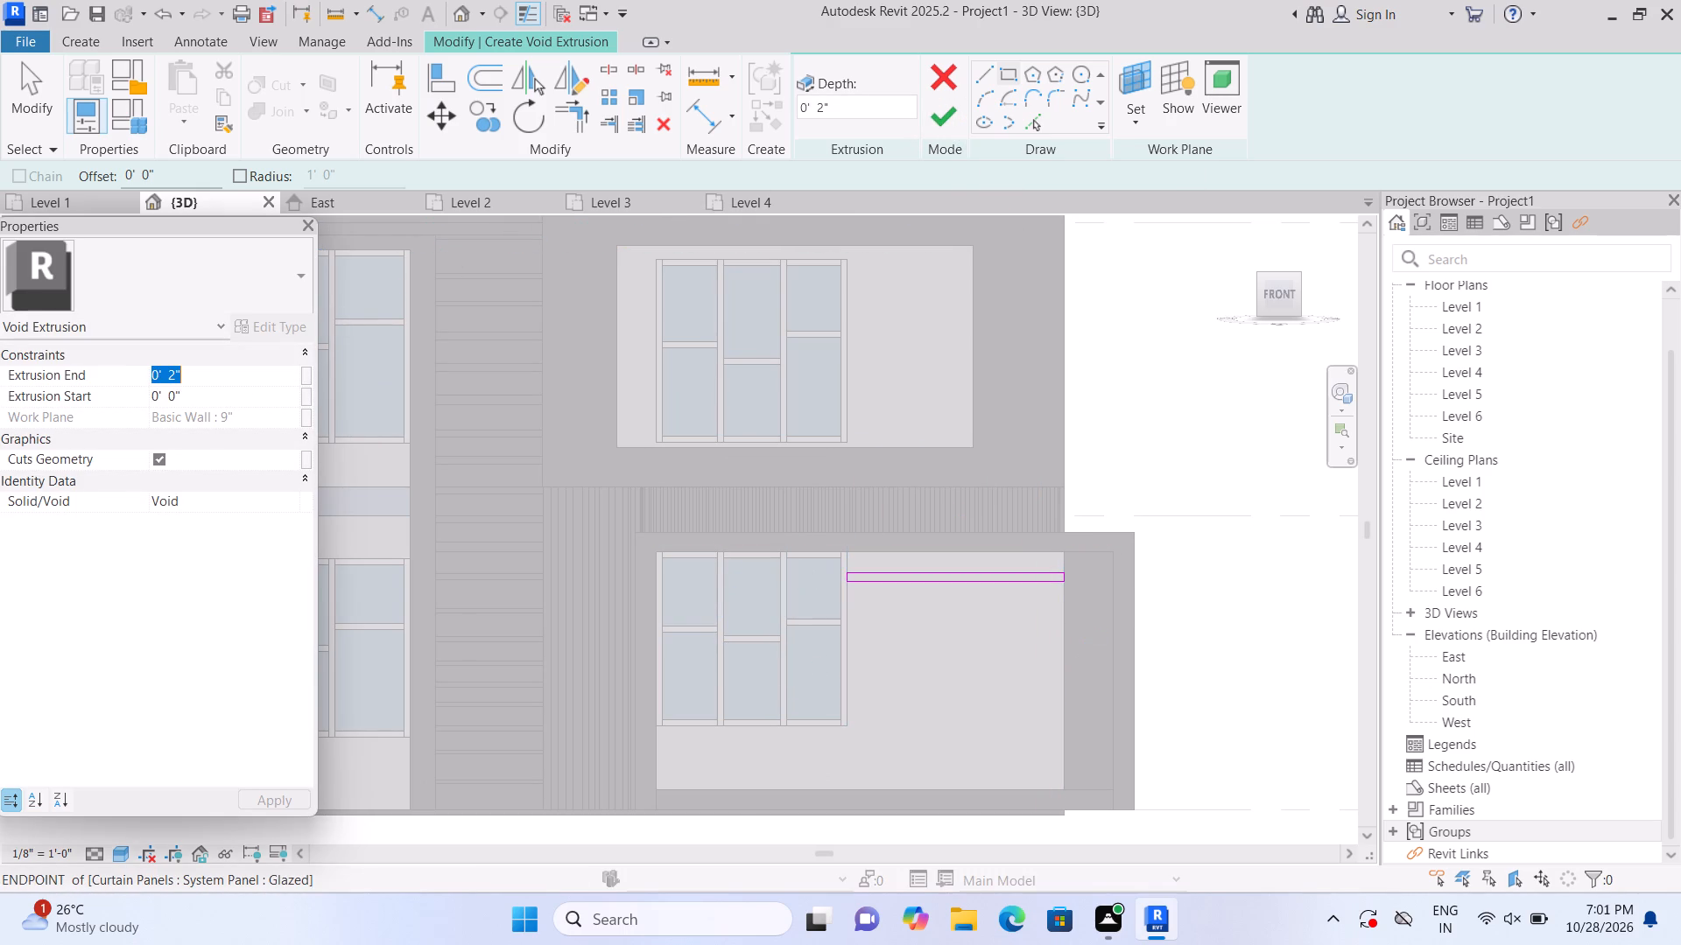
{"action": "key", "text": "BackSpace"}
{"action": "type", "text": "1\""}
{"action": "key", "text": "Return"}
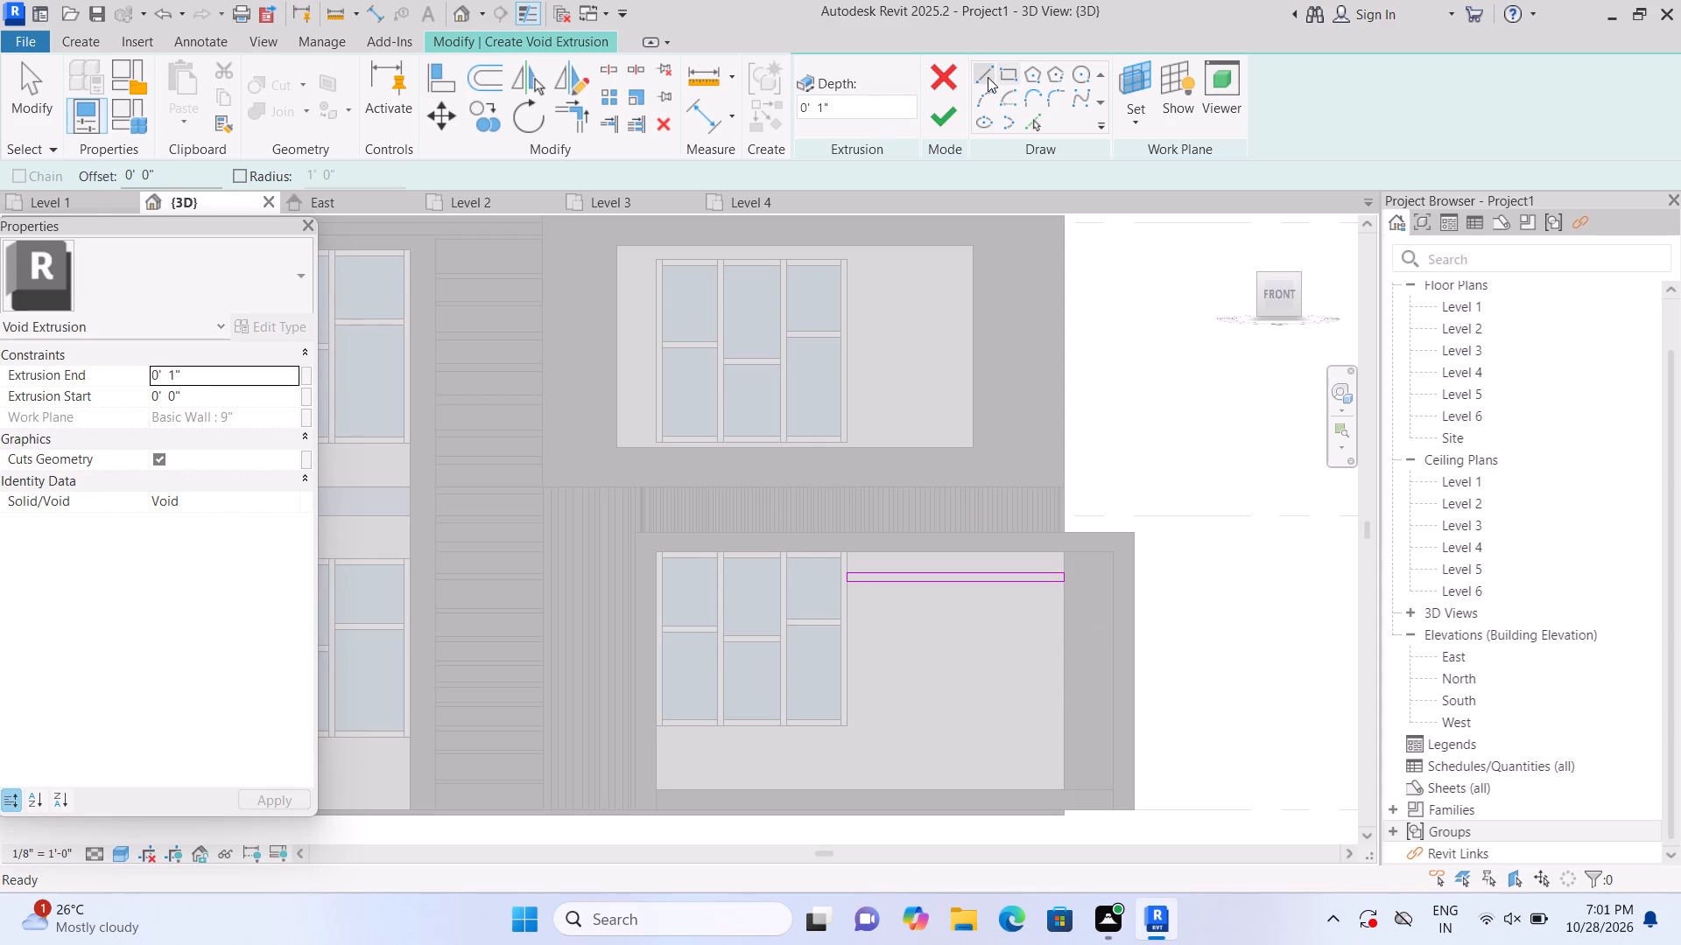
{"action": "left_click", "coordinate": [953, 115]}
{"action": "left_click", "coordinate": [1206, 587]}
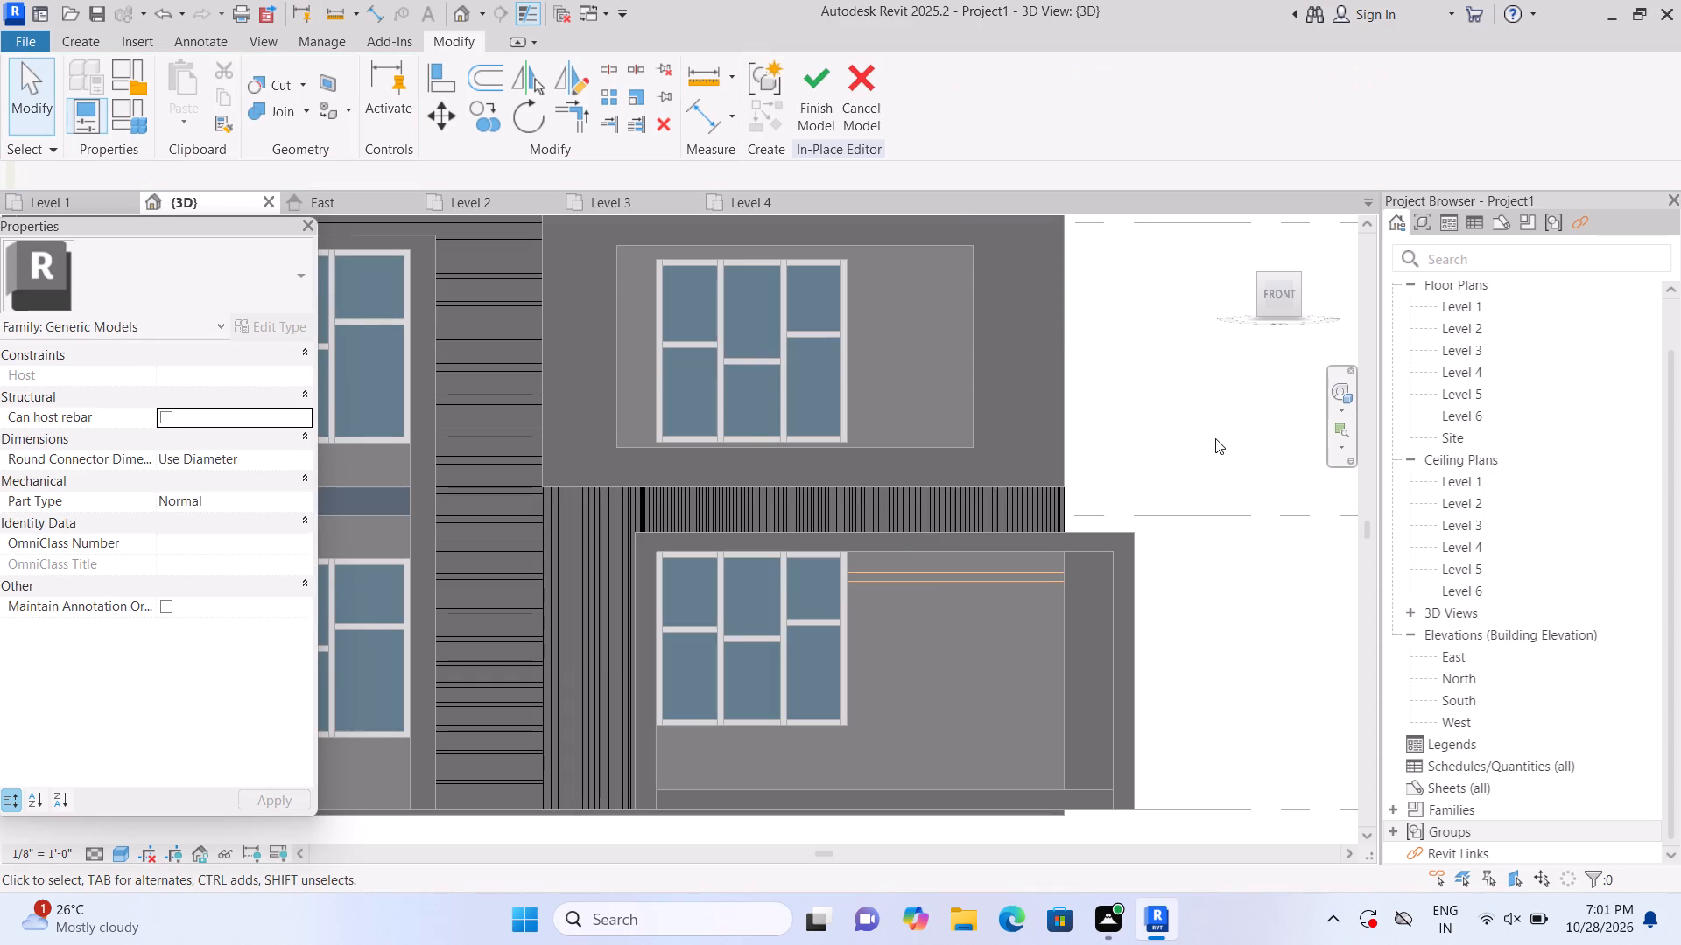
Examine the new groove beside the gabled bay's ground-floor window in the home 3D view, orbited views and from the front.
{"action": "left_click", "coordinate": [1238, 231]}
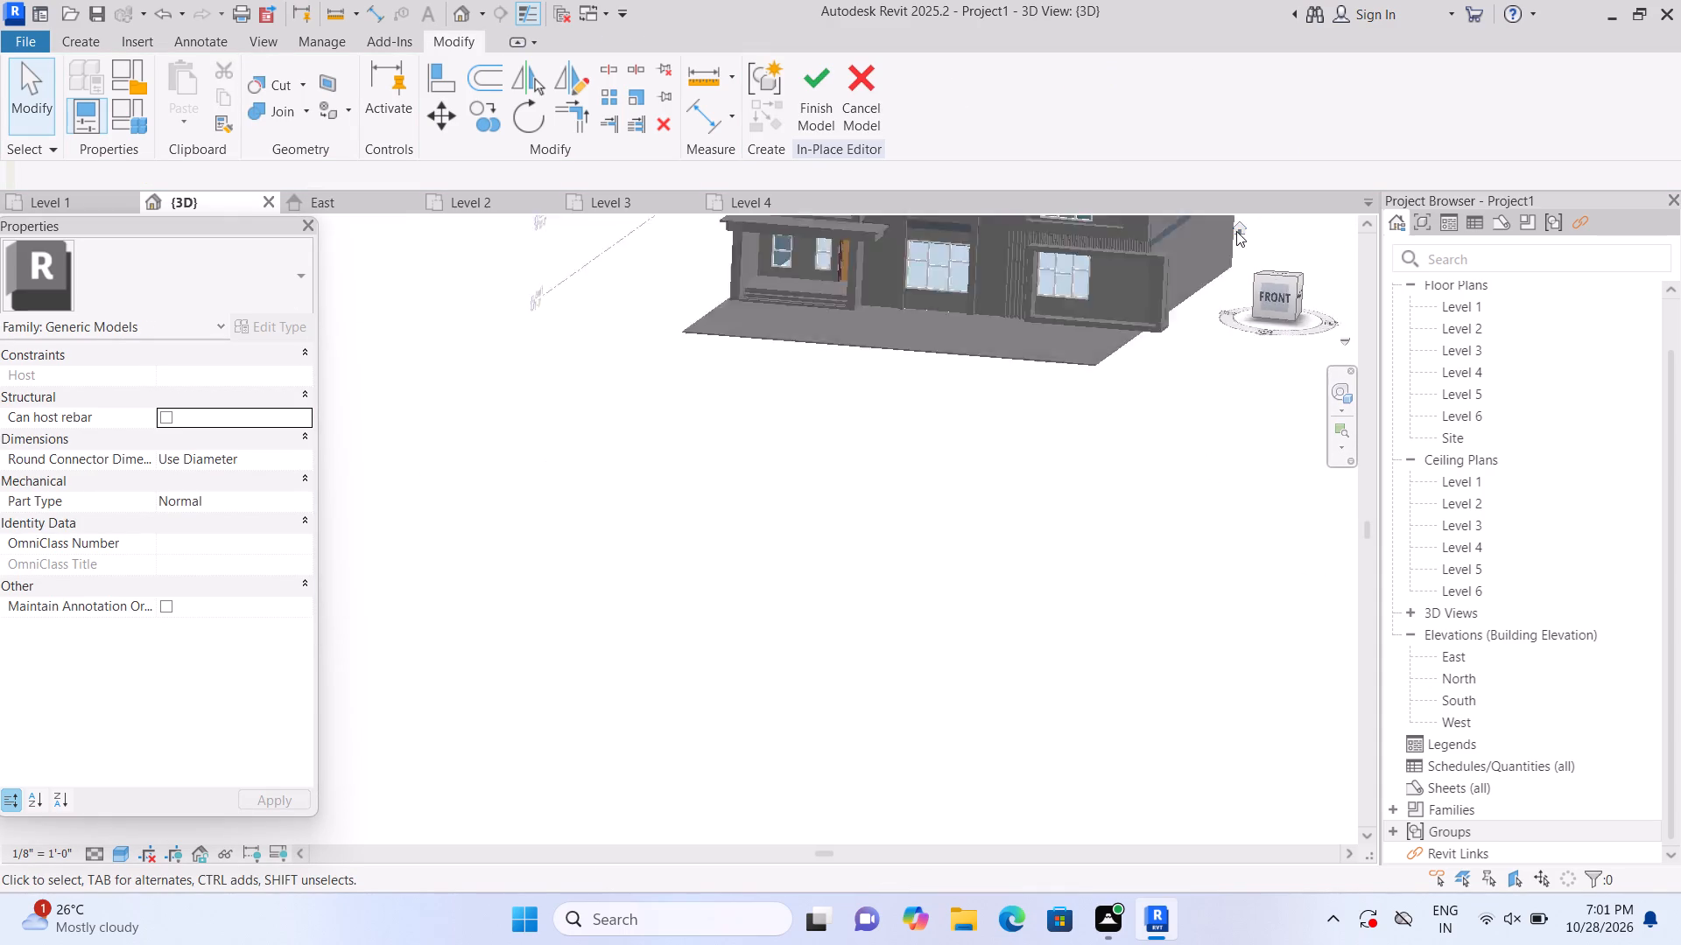
{"action": "scroll", "coordinate": [416, 627], "scroll_direction": "up", "scroll_amount": 4}
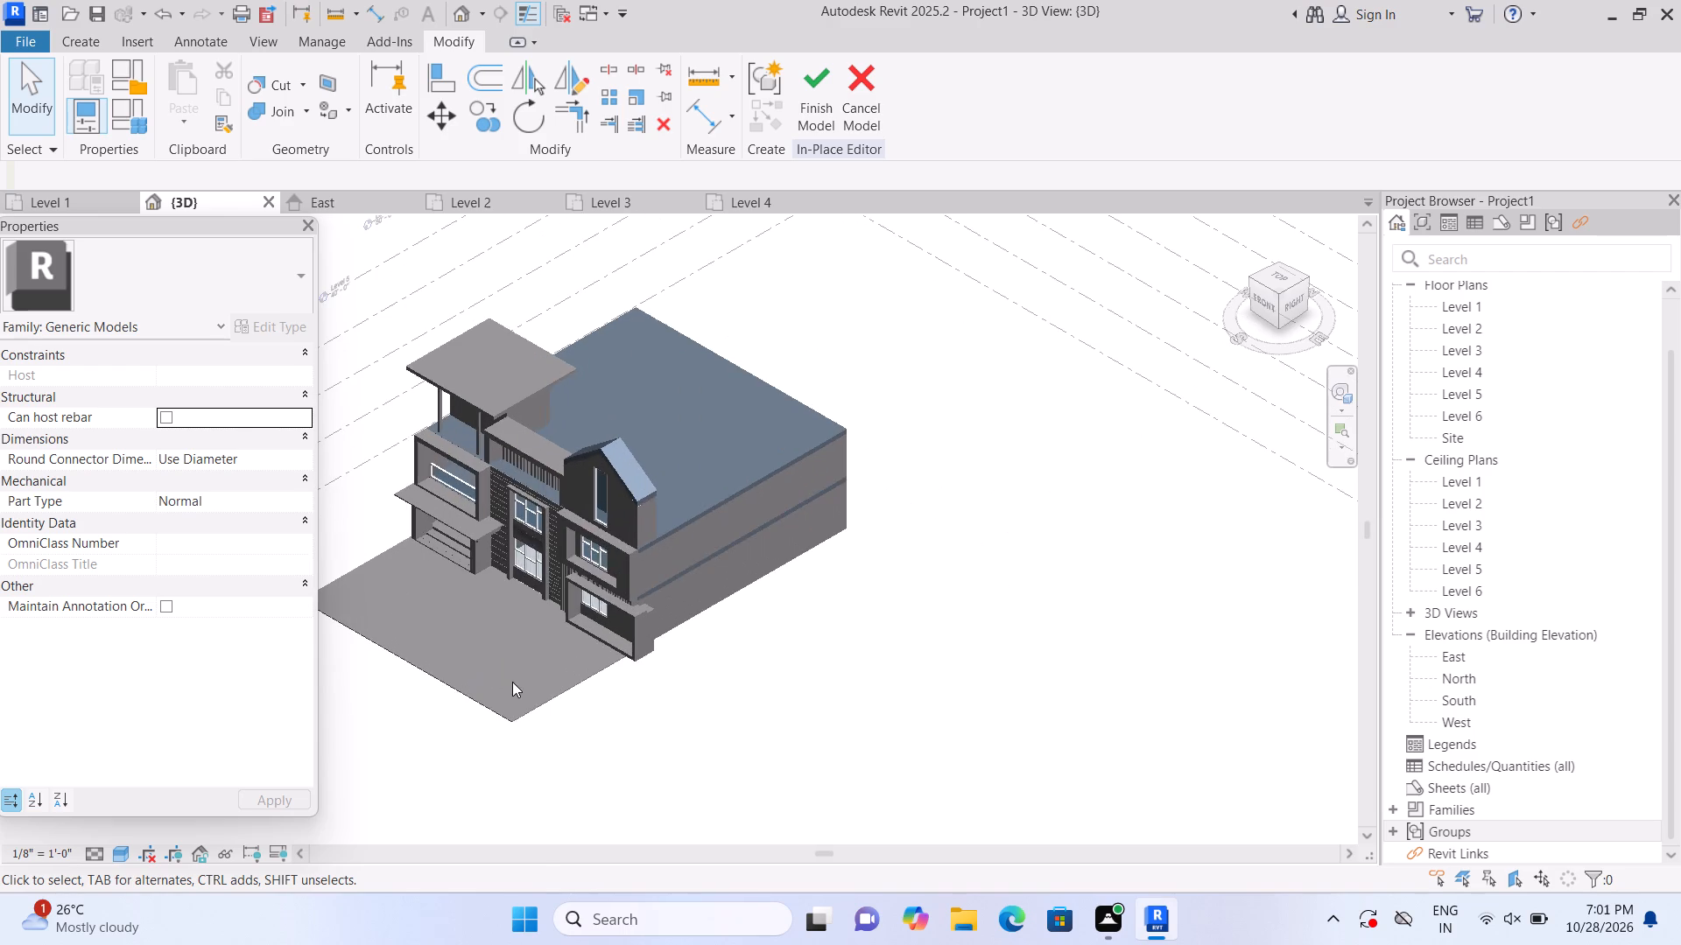
{"action": "middle_click_drag", "start_coordinate": [518, 829], "coordinate": [638, 604], "text": "shift"}
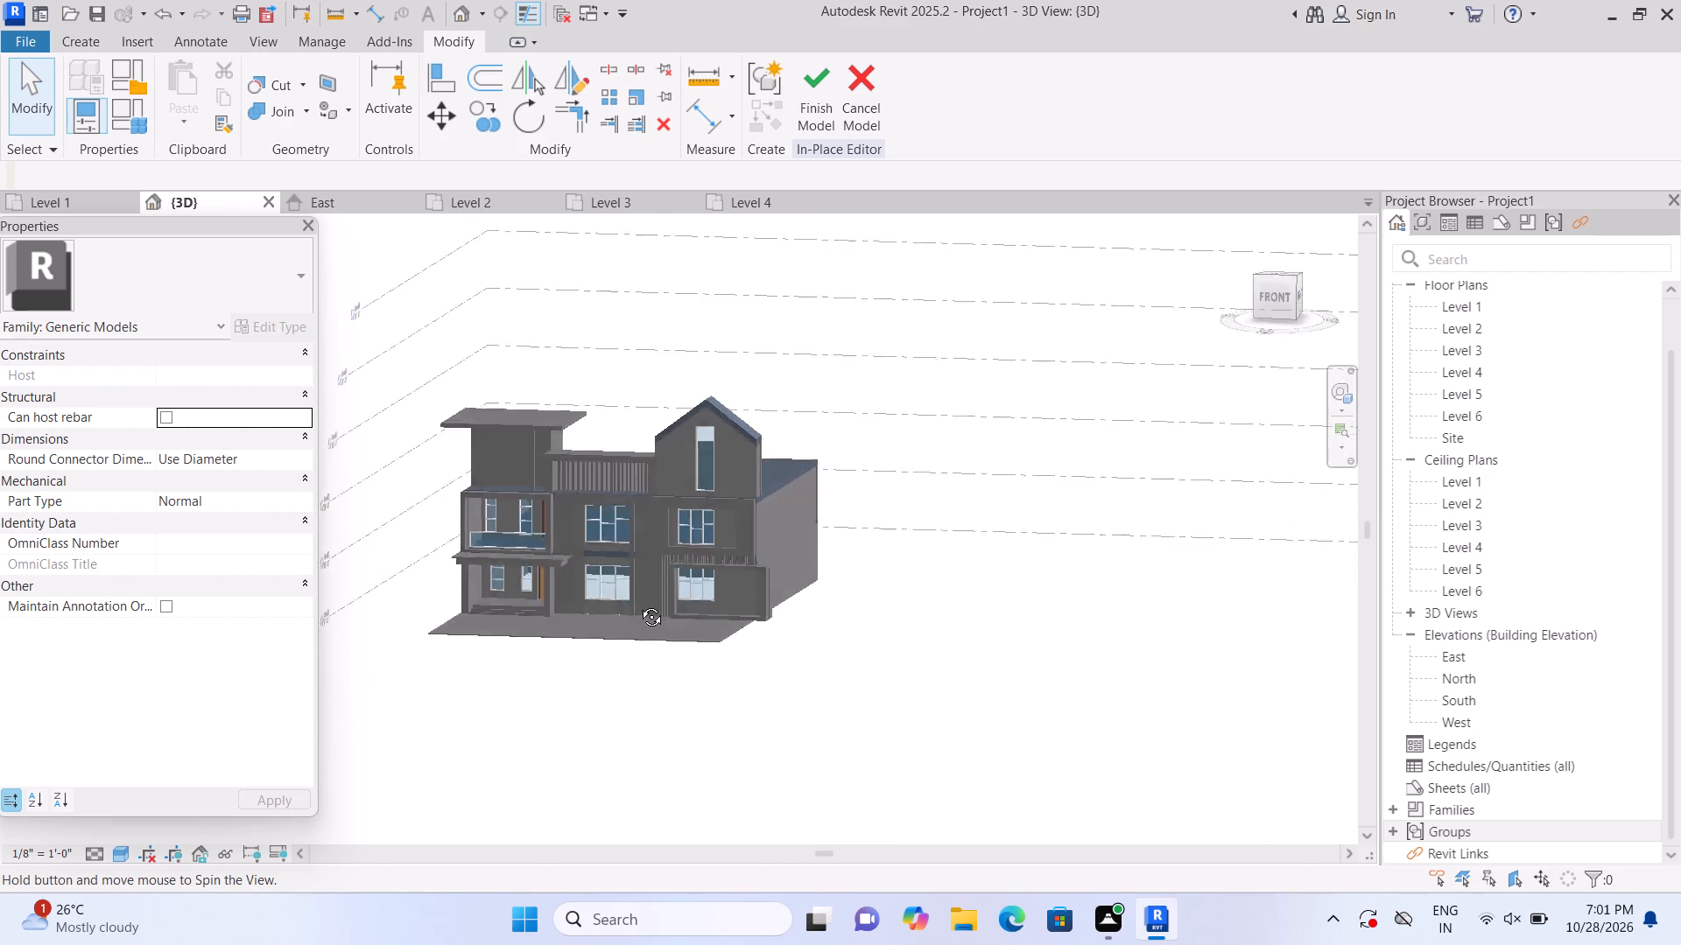
{"action": "middle_click_drag", "start_coordinate": [638, 604], "coordinate": [591, 654], "text": "shift"}
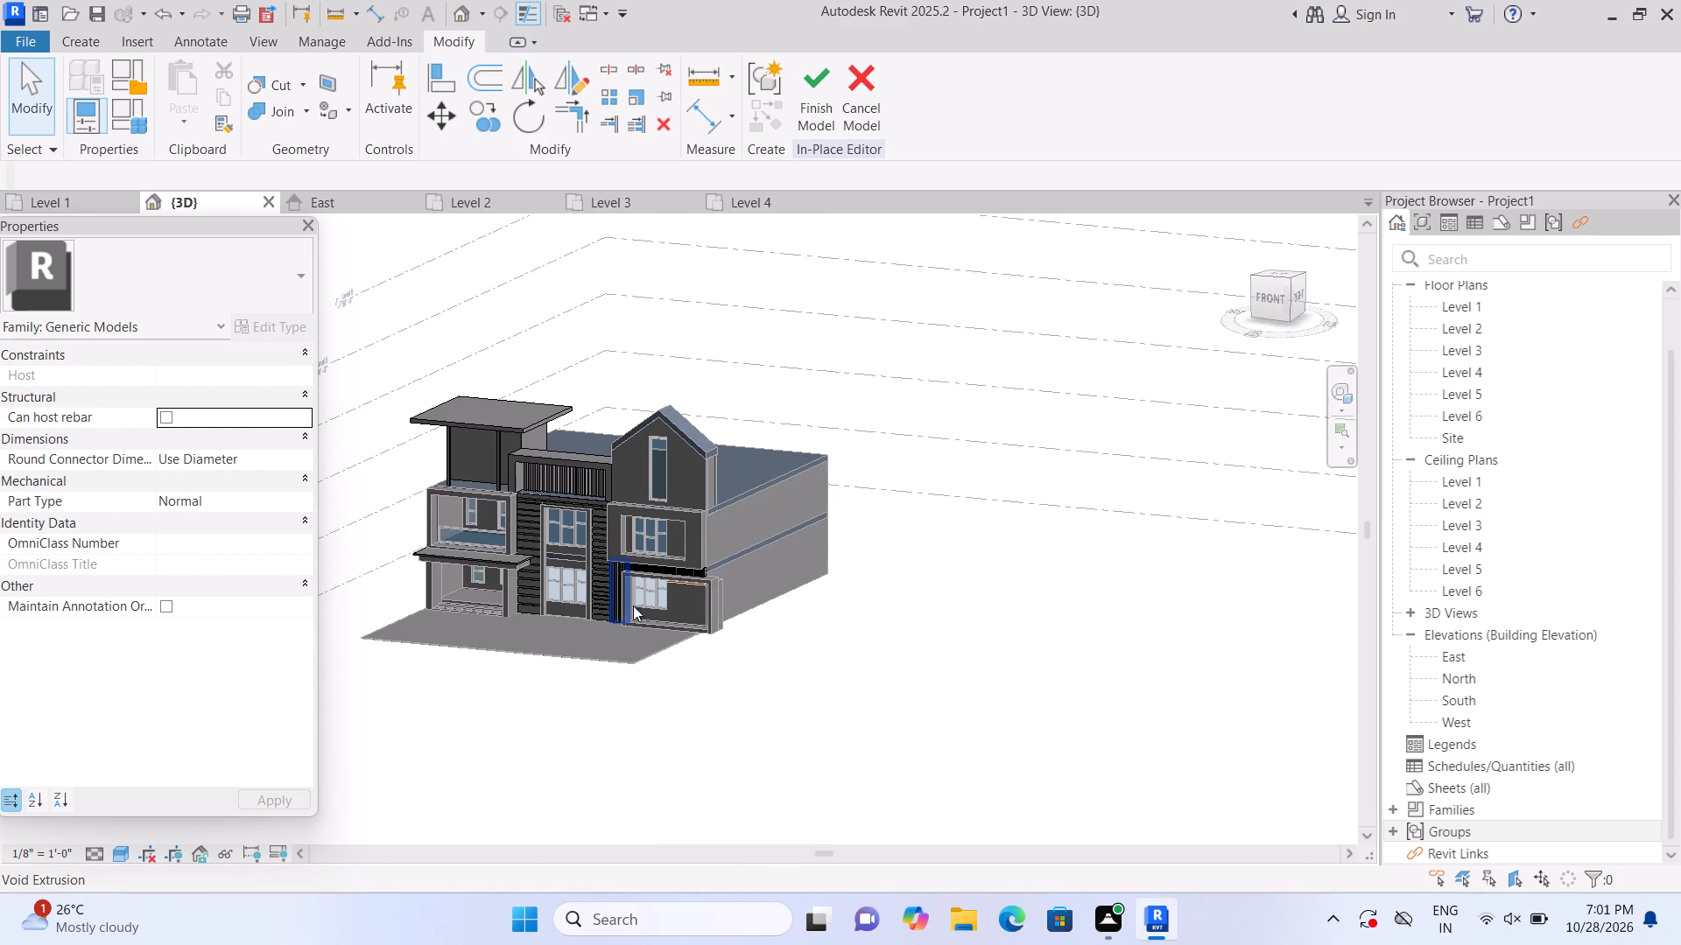
{"action": "left_click", "coordinate": [1255, 291]}
{"action": "left_click", "coordinate": [1277, 297]}
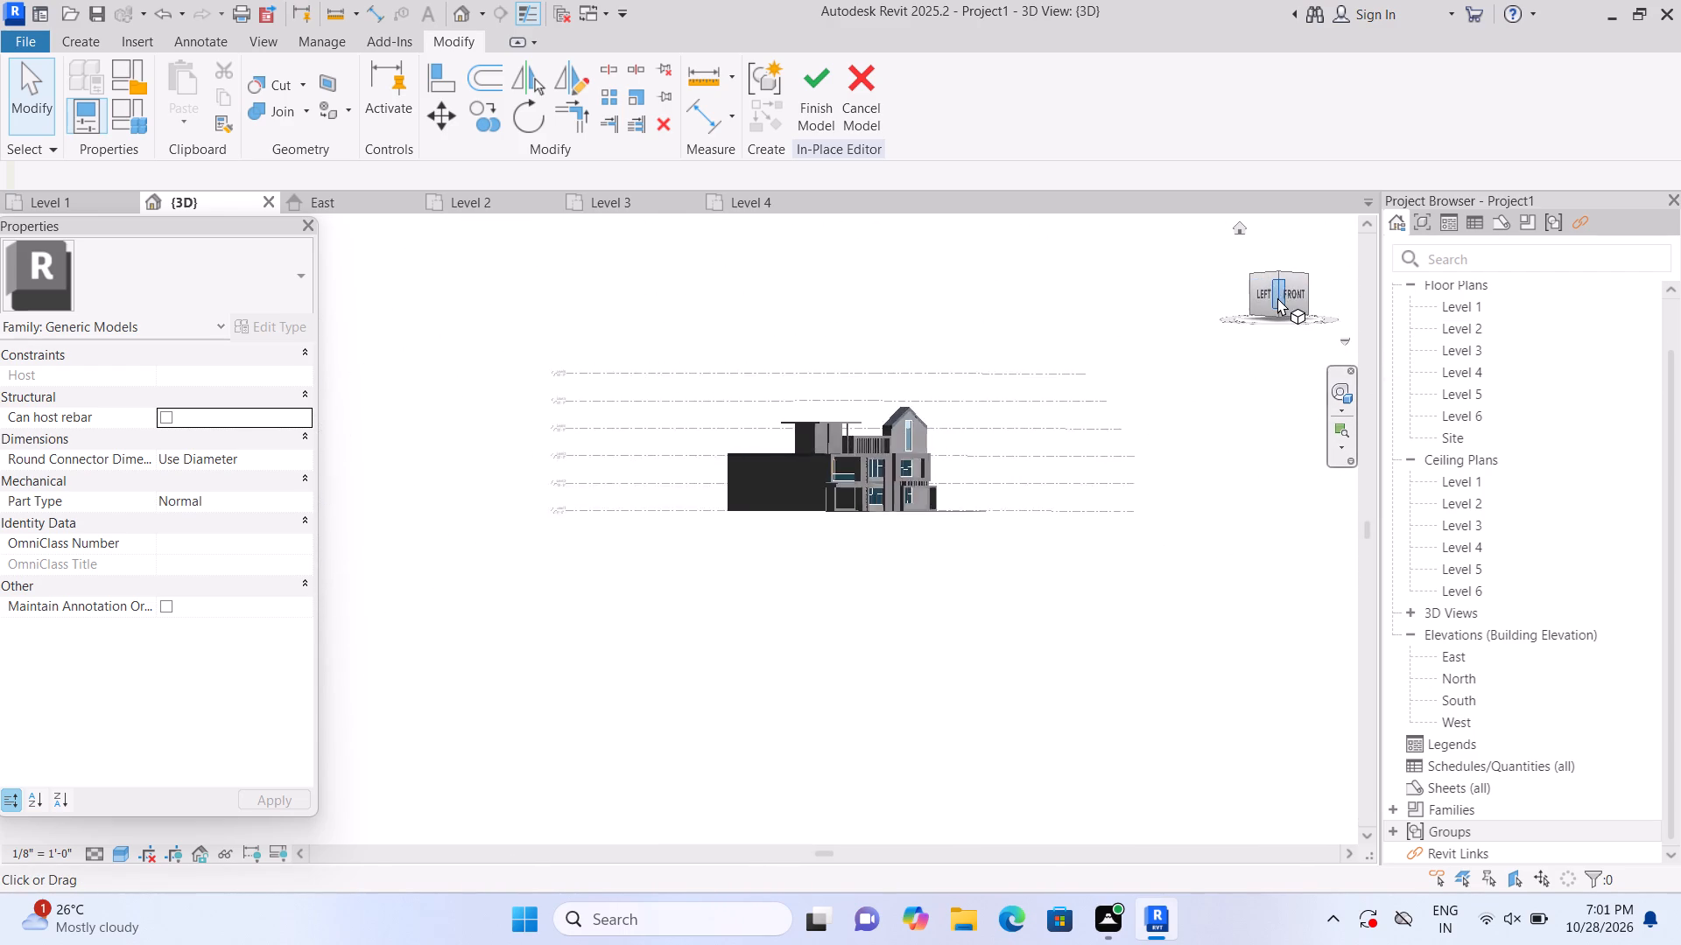
{"action": "left_click", "coordinate": [1292, 292]}
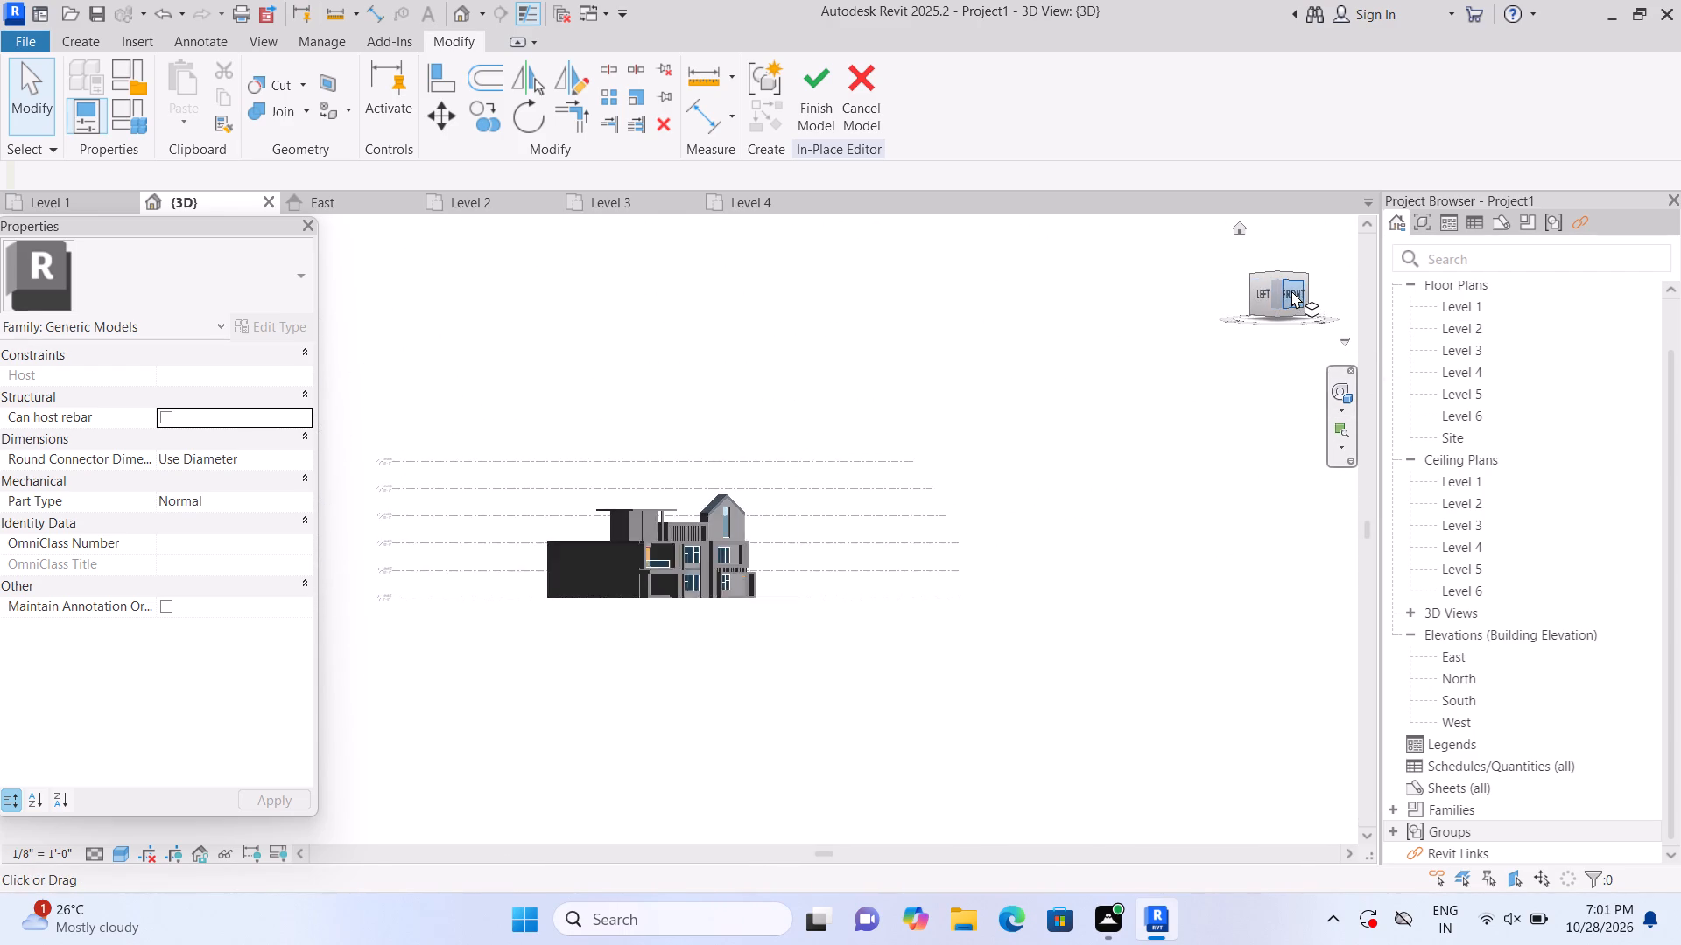
Delete the thin void extrusion beside the gabled bay's ground-floor window.
{"action": "scroll", "coordinate": [453, 669], "scroll_direction": "up", "scroll_amount": 8}
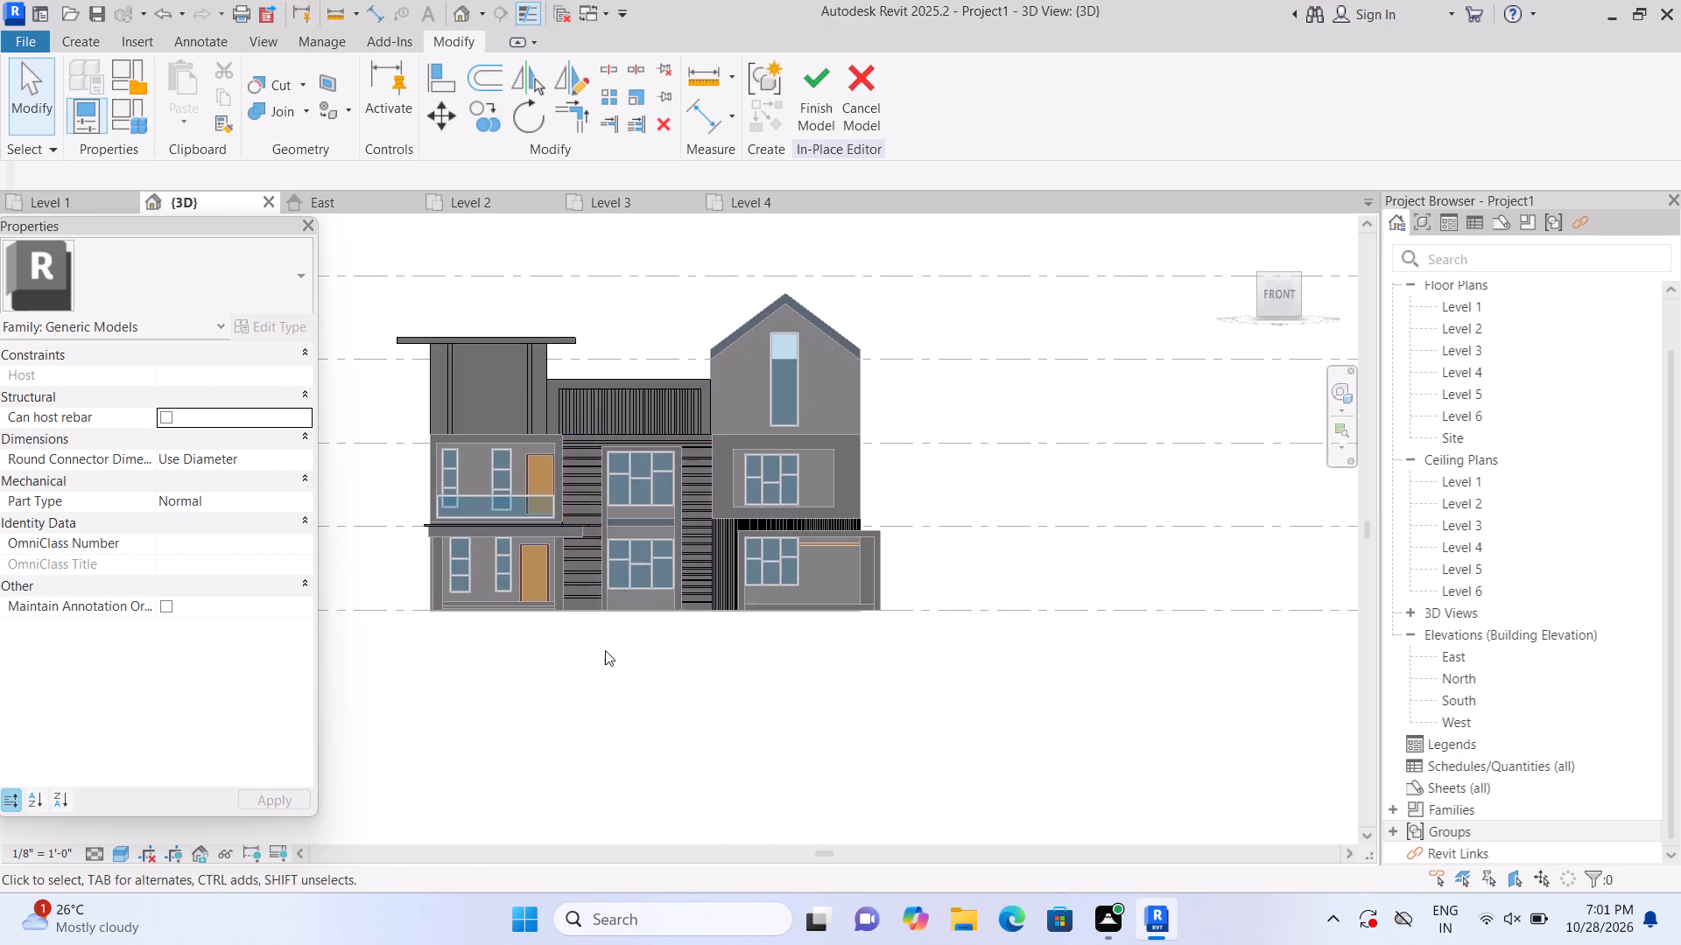
{"action": "scroll", "coordinate": [679, 603], "scroll_direction": "up", "scroll_amount": 2}
{"action": "scroll", "coordinate": [833, 590], "scroll_direction": "up", "scroll_amount": 2}
{"action": "left_click", "coordinate": [885, 505]}
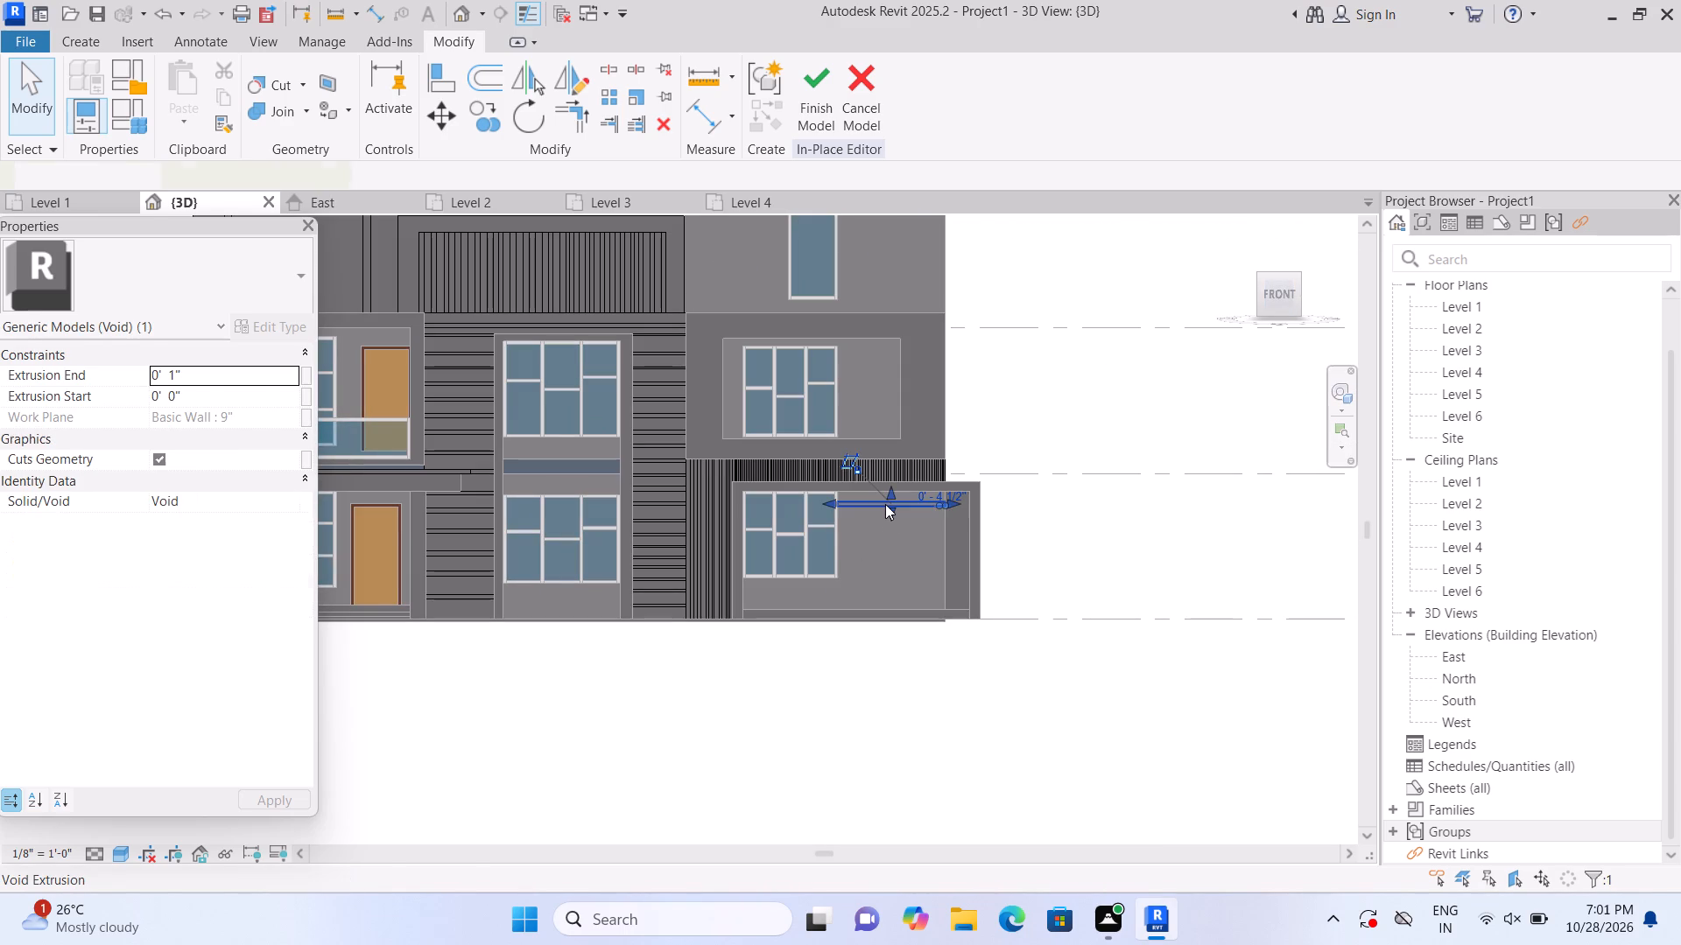
{"action": "key", "text": "Delete"}
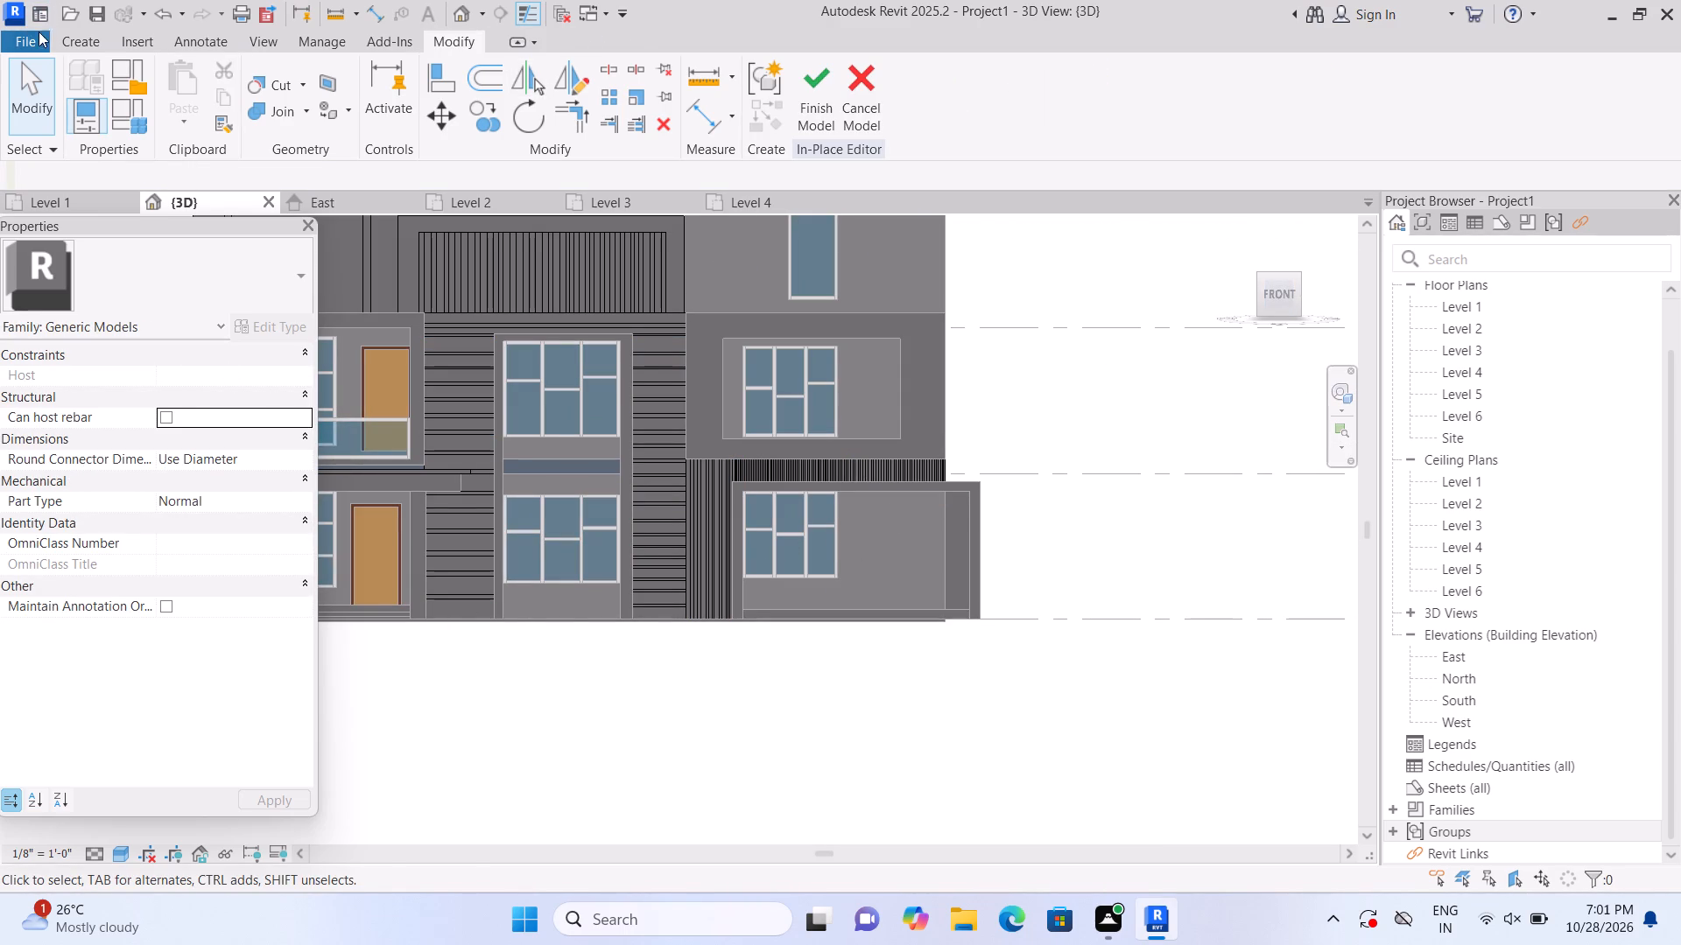
Start a solid extrusion on the ground-floor wall plane and sketch a rectangle about 7'-4 1/2" by 8'-1 1/4" between the window and the wall's end.
{"action": "left_click", "coordinate": [71, 40]}
{"action": "left_click", "coordinate": [184, 73]}
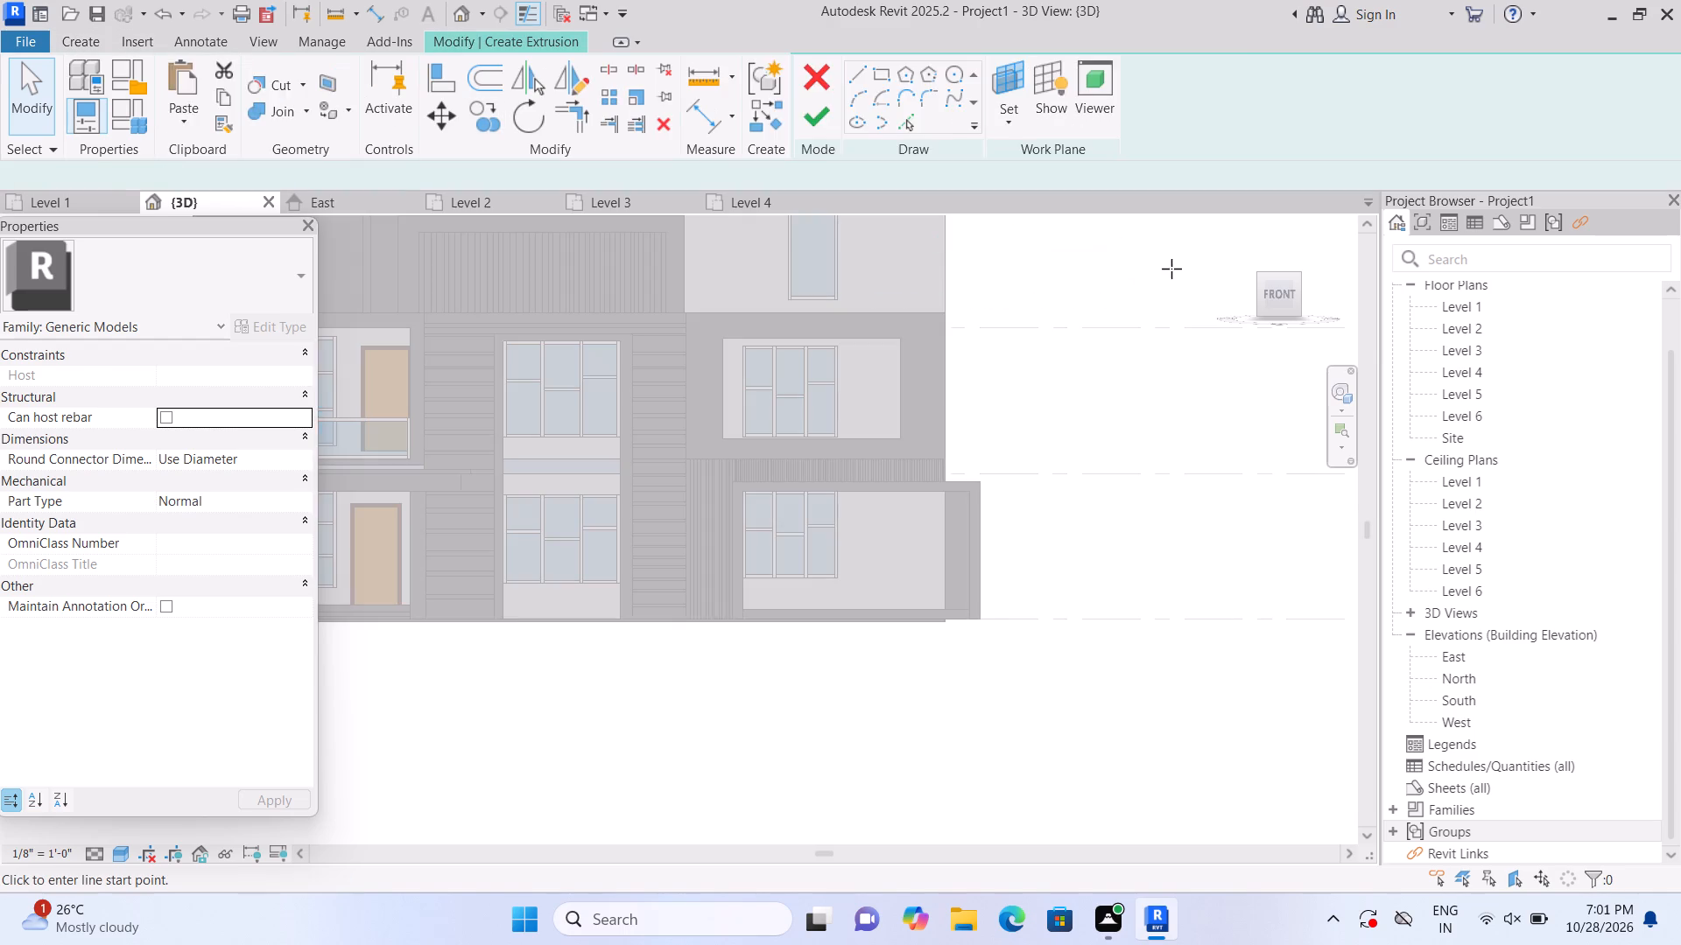
{"action": "left_click", "coordinate": [1130, 119]}
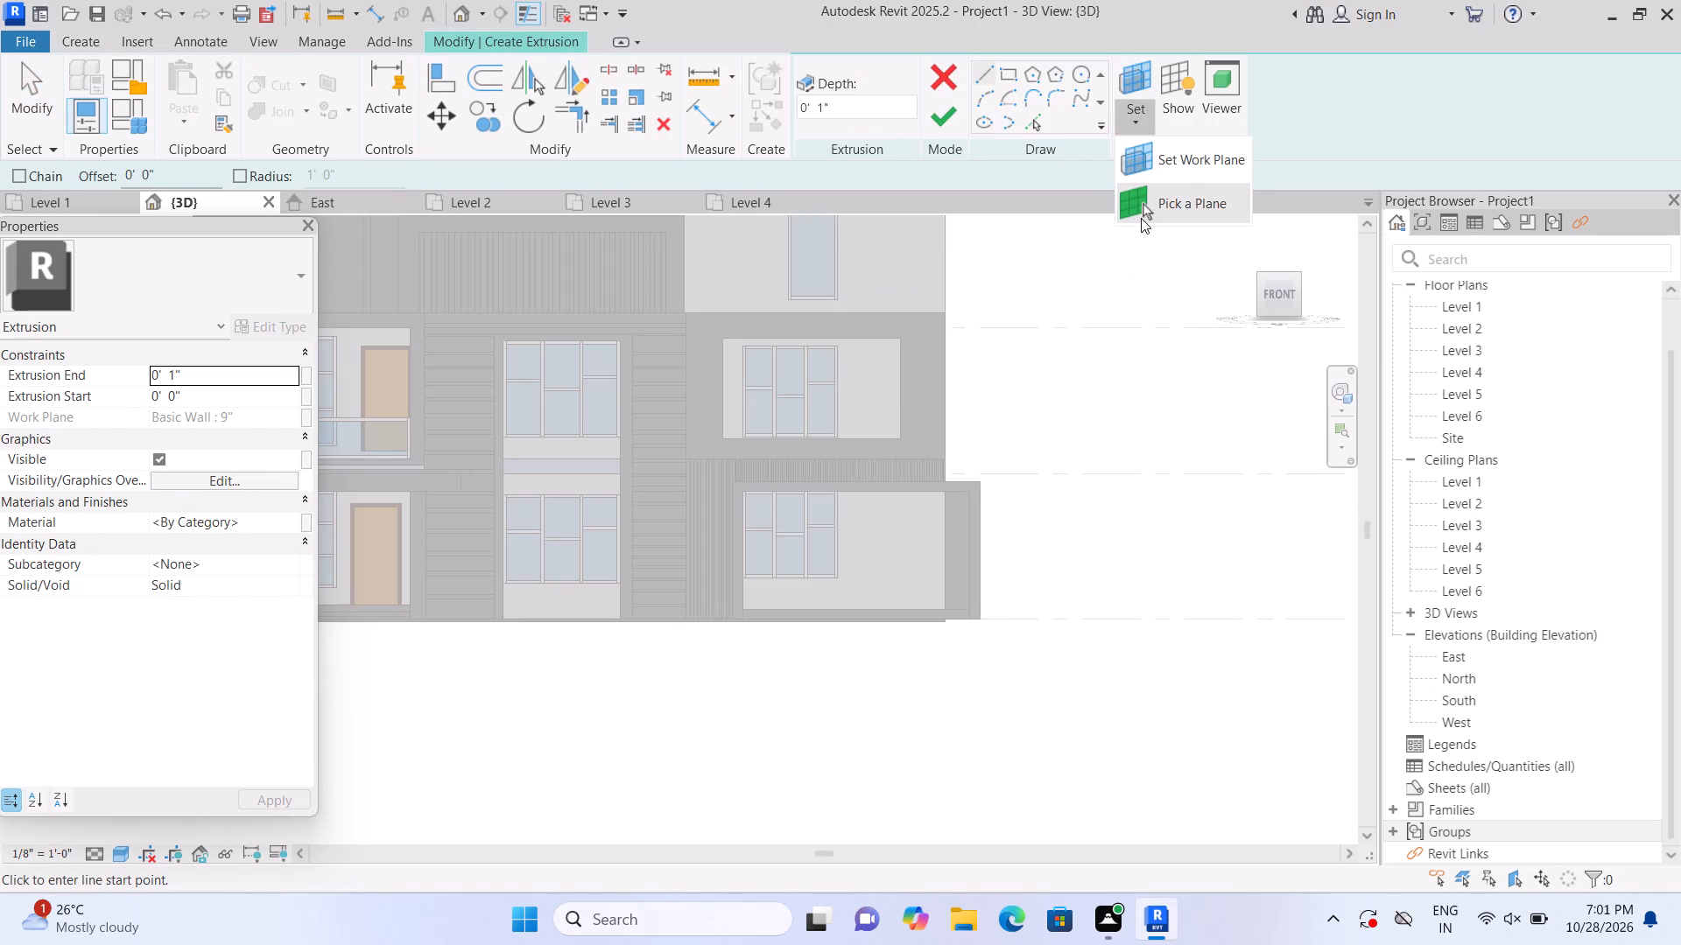
{"action": "left_click", "coordinate": [1140, 203]}
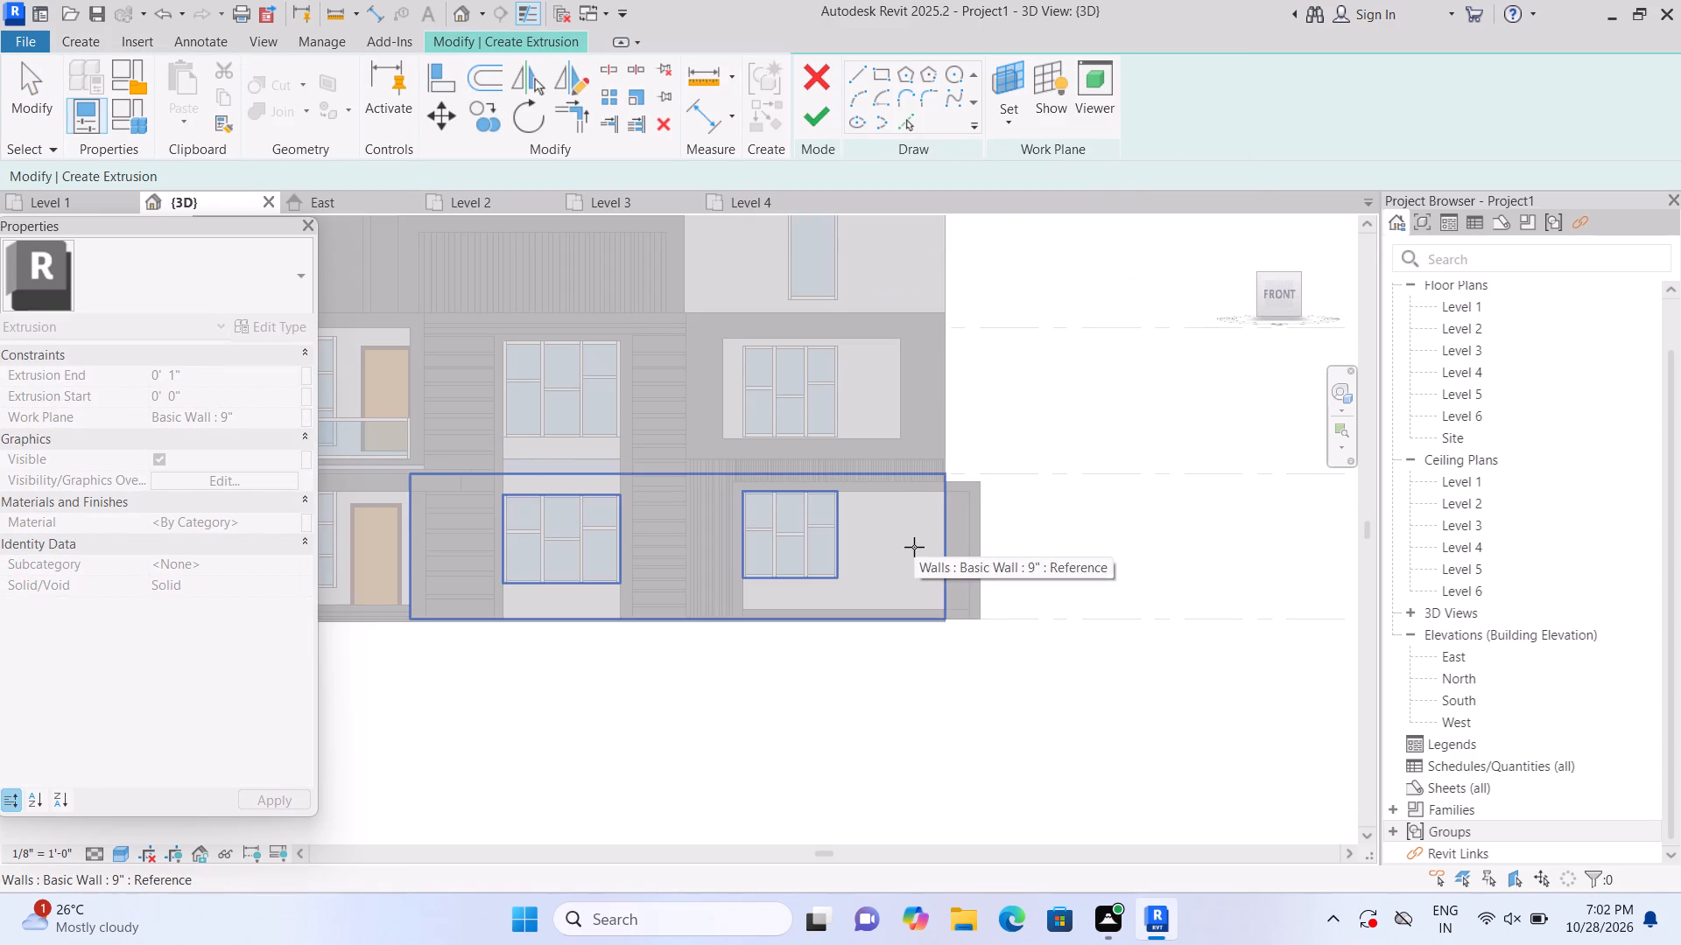
{"action": "left_click", "coordinate": [914, 547]}
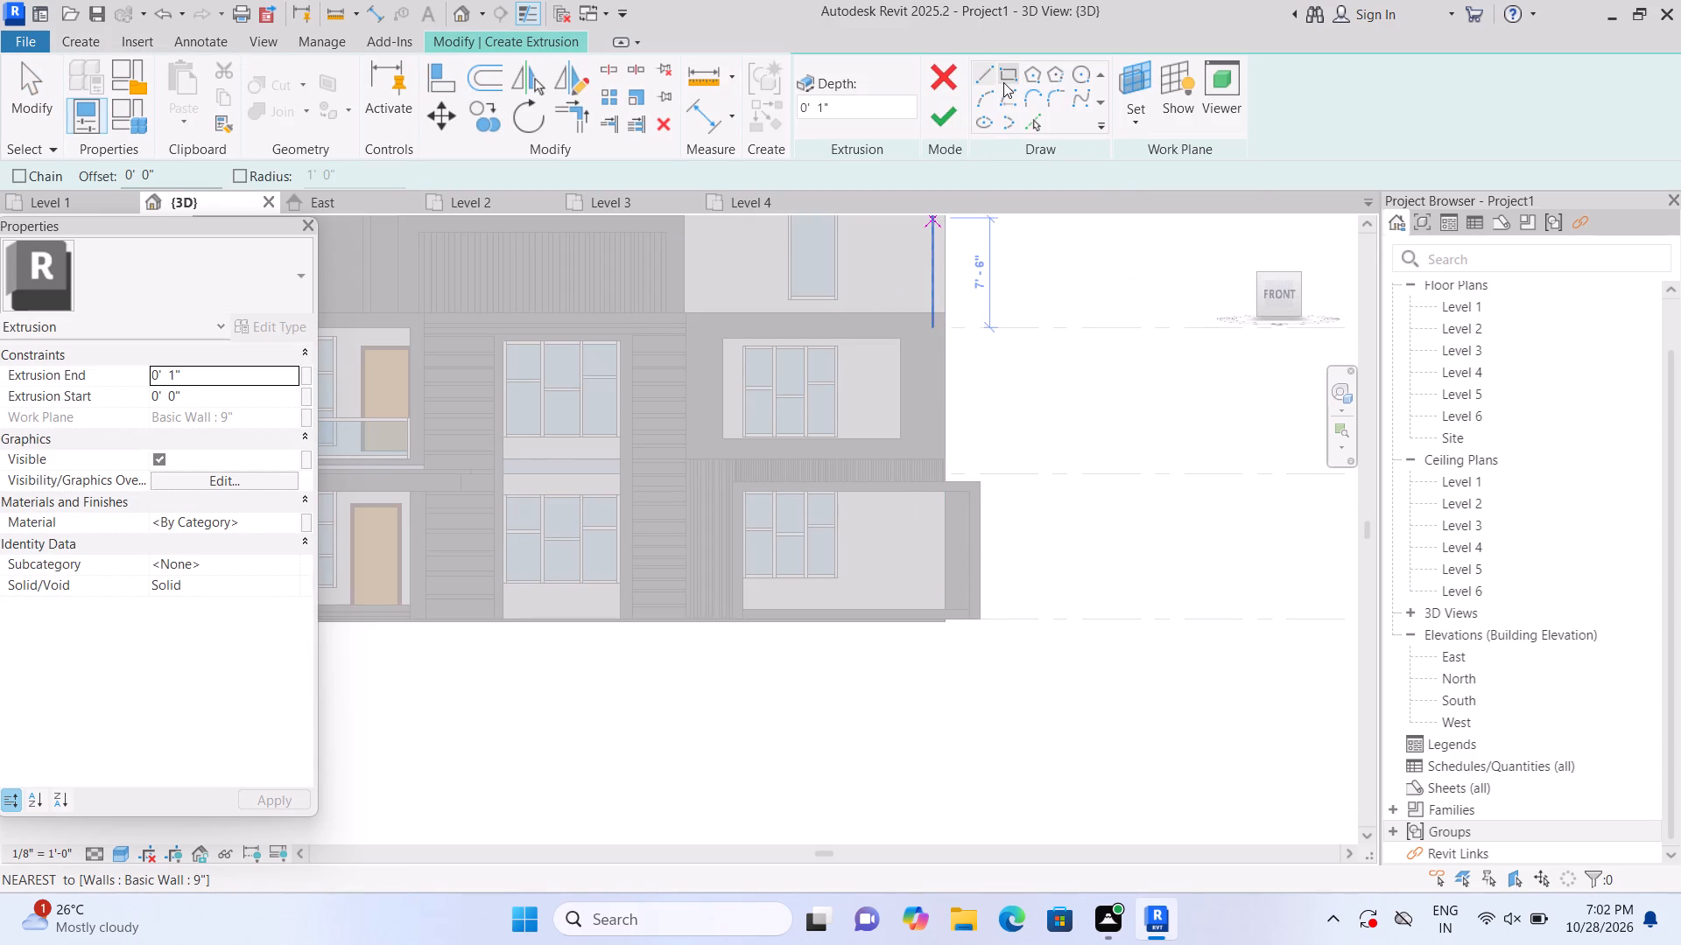
{"action": "left_click", "coordinate": [1003, 82]}
{"action": "scroll", "coordinate": [863, 538], "scroll_direction": "up", "scroll_amount": 1}
{"action": "left_click", "coordinate": [826, 483]}
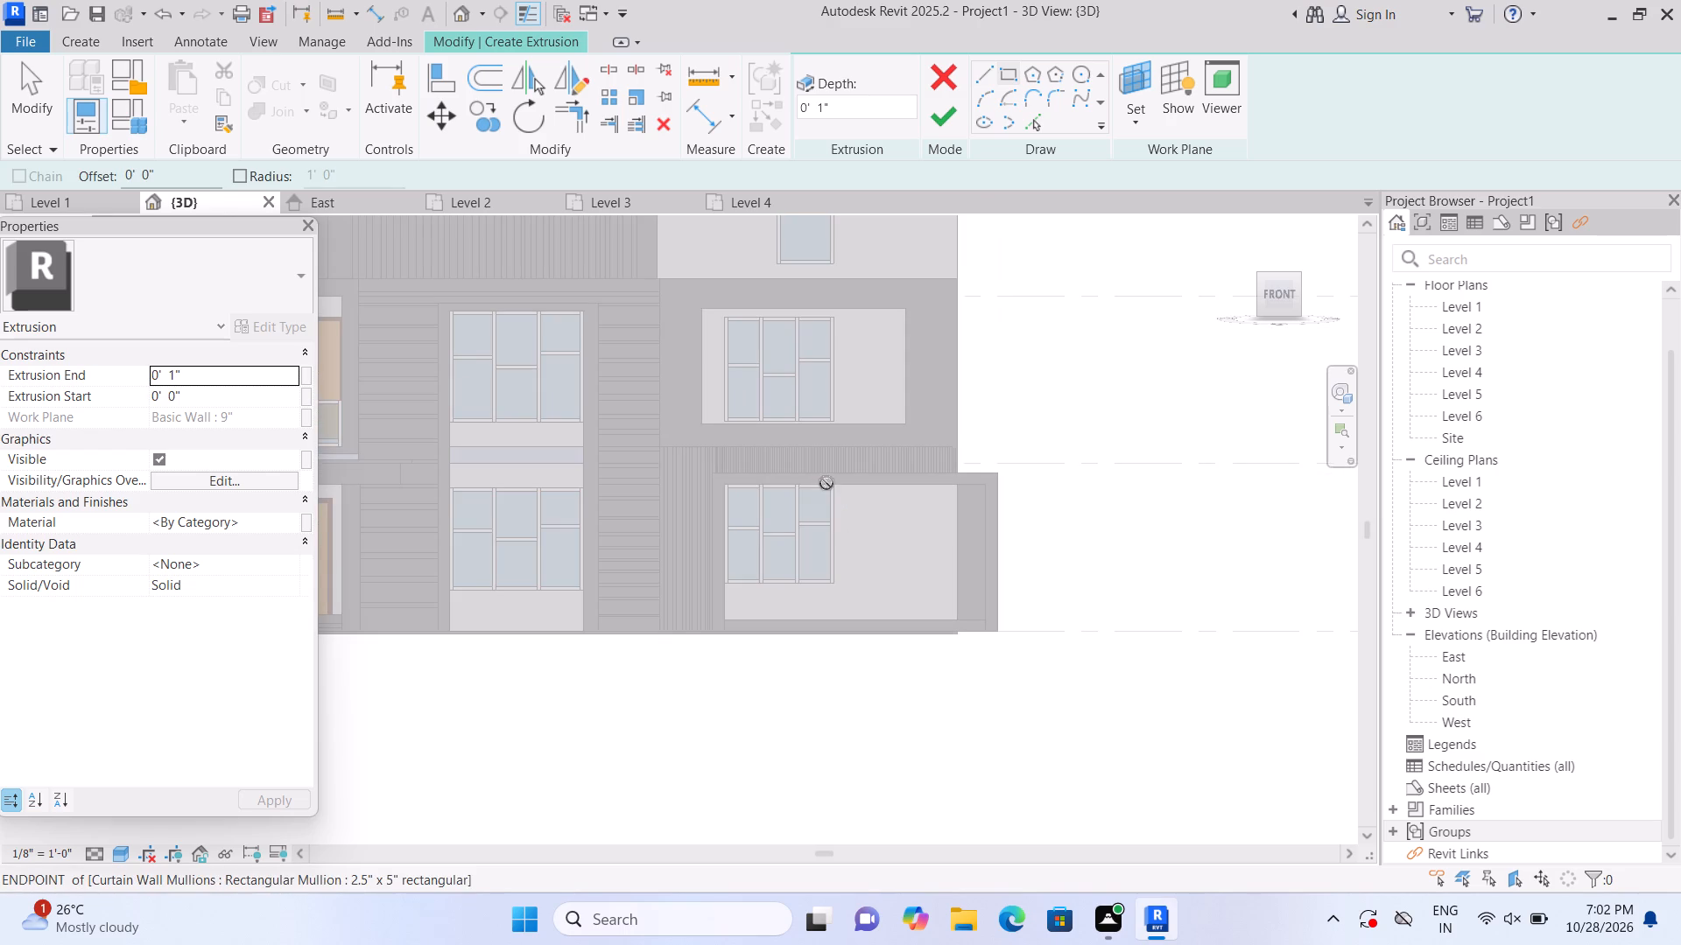
{"action": "key", "text": "Escape"}
{"action": "scroll", "coordinate": [861, 518], "scroll_direction": "up", "scroll_amount": 3}
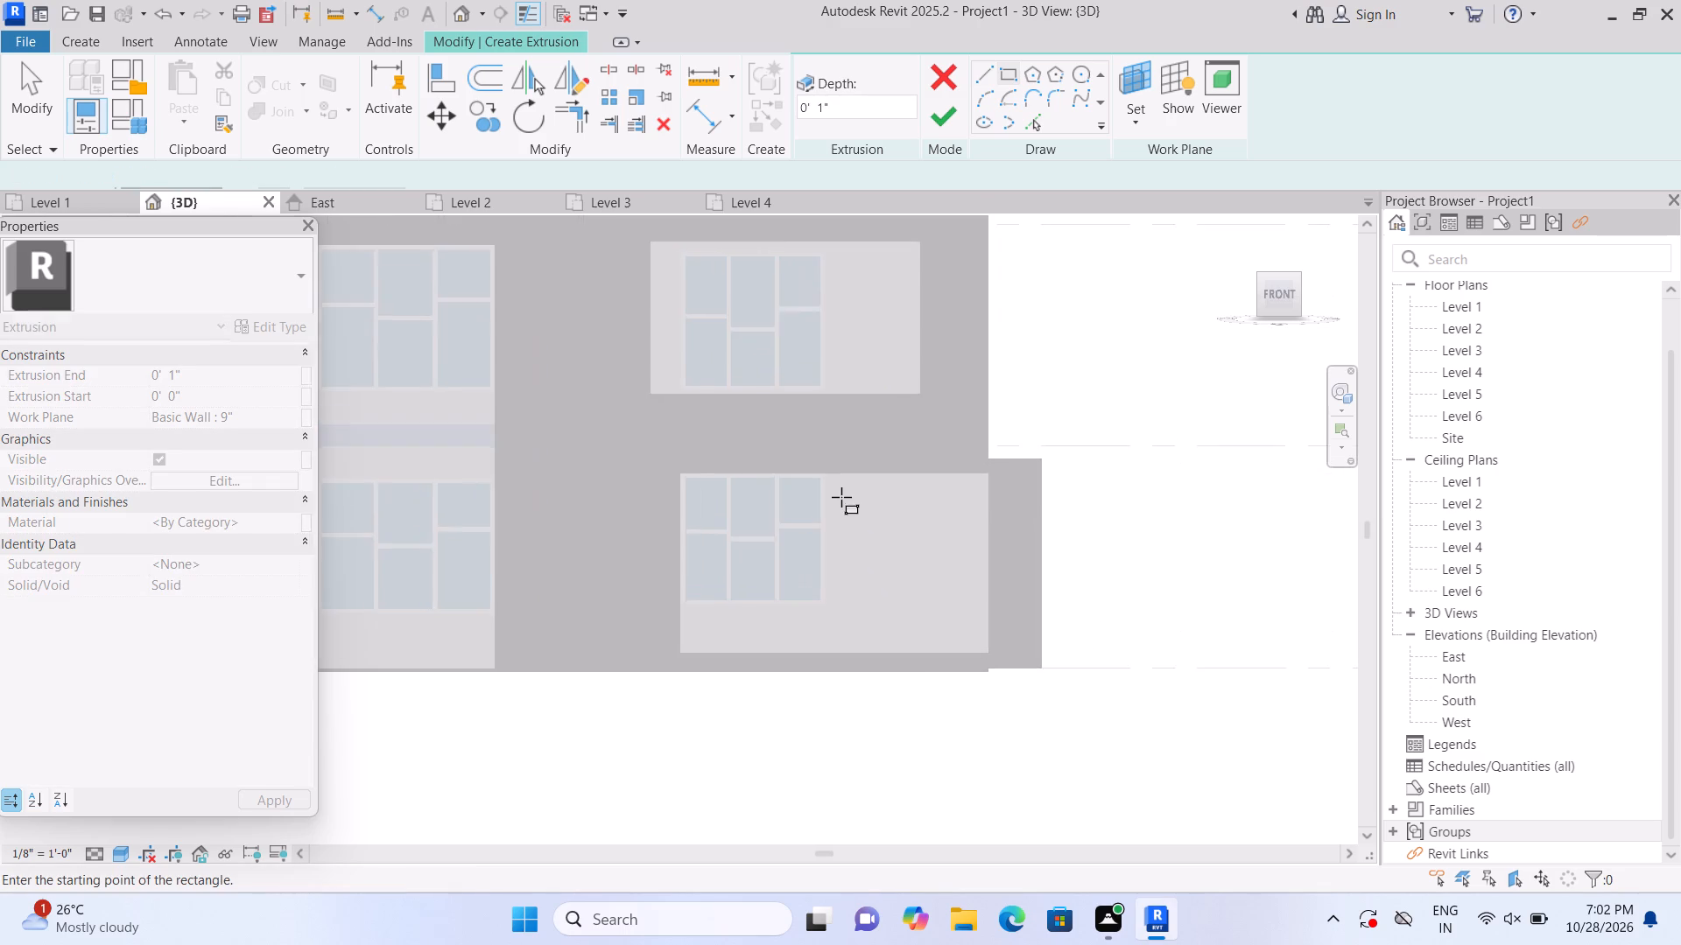
{"action": "scroll", "coordinate": [841, 497], "scroll_direction": "up", "scroll_amount": 5}
{"action": "left_click", "coordinate": [813, 451]}
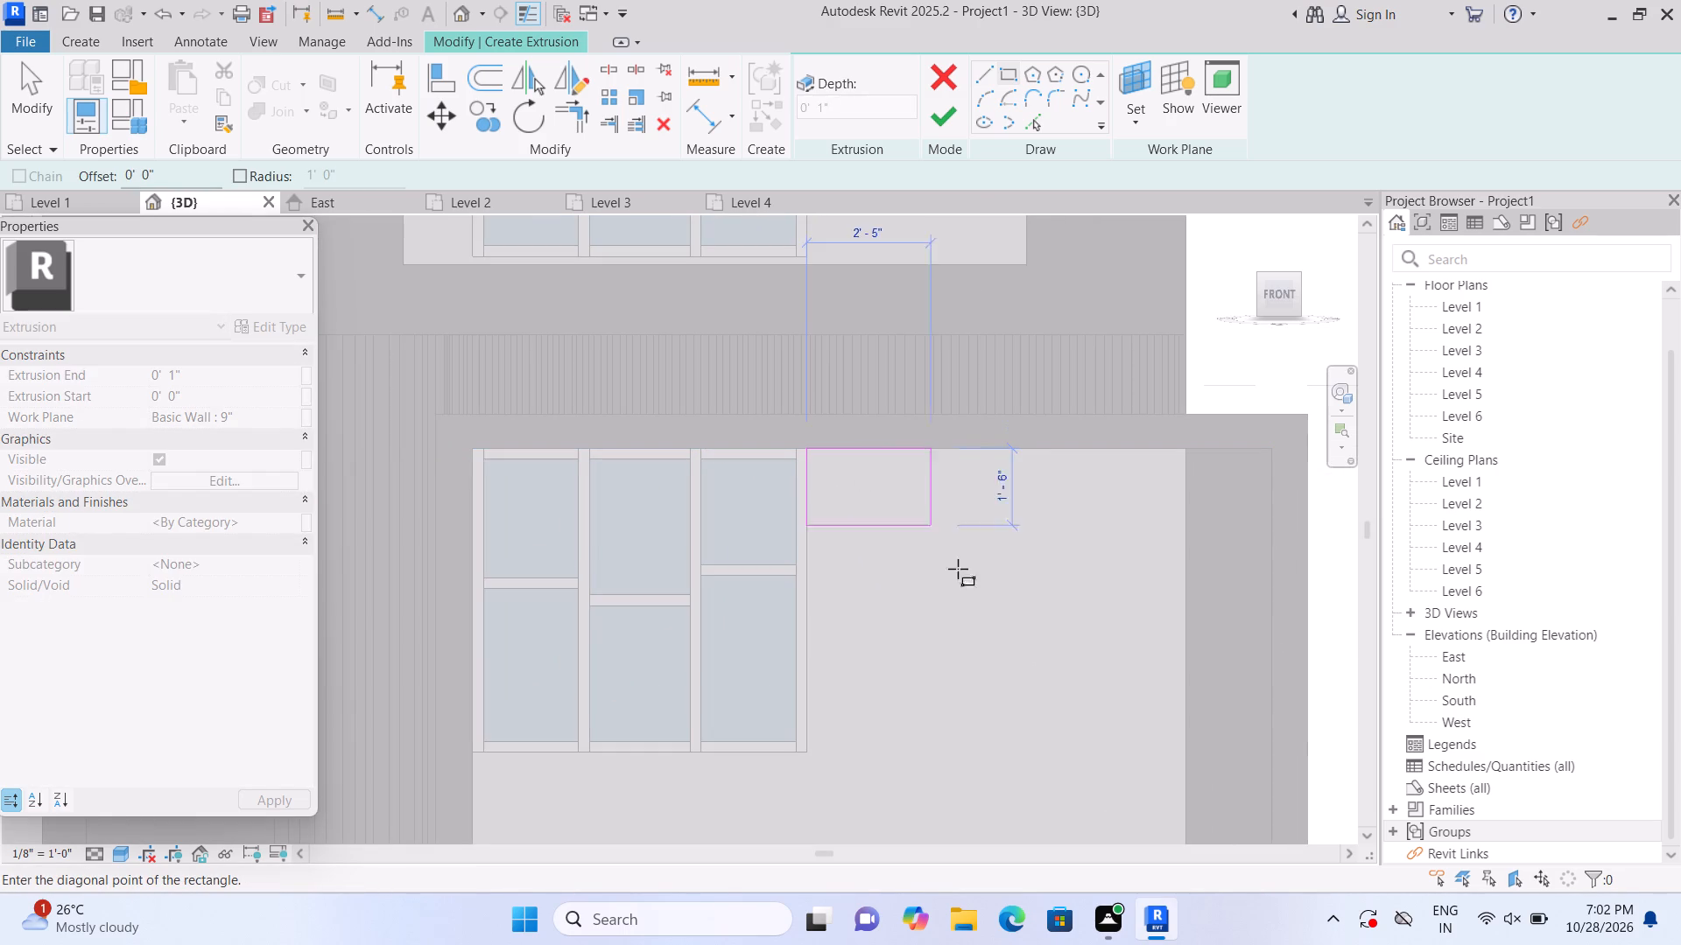
{"action": "middle_click_drag", "start_coordinate": [1059, 742], "coordinate": [1083, 547]}
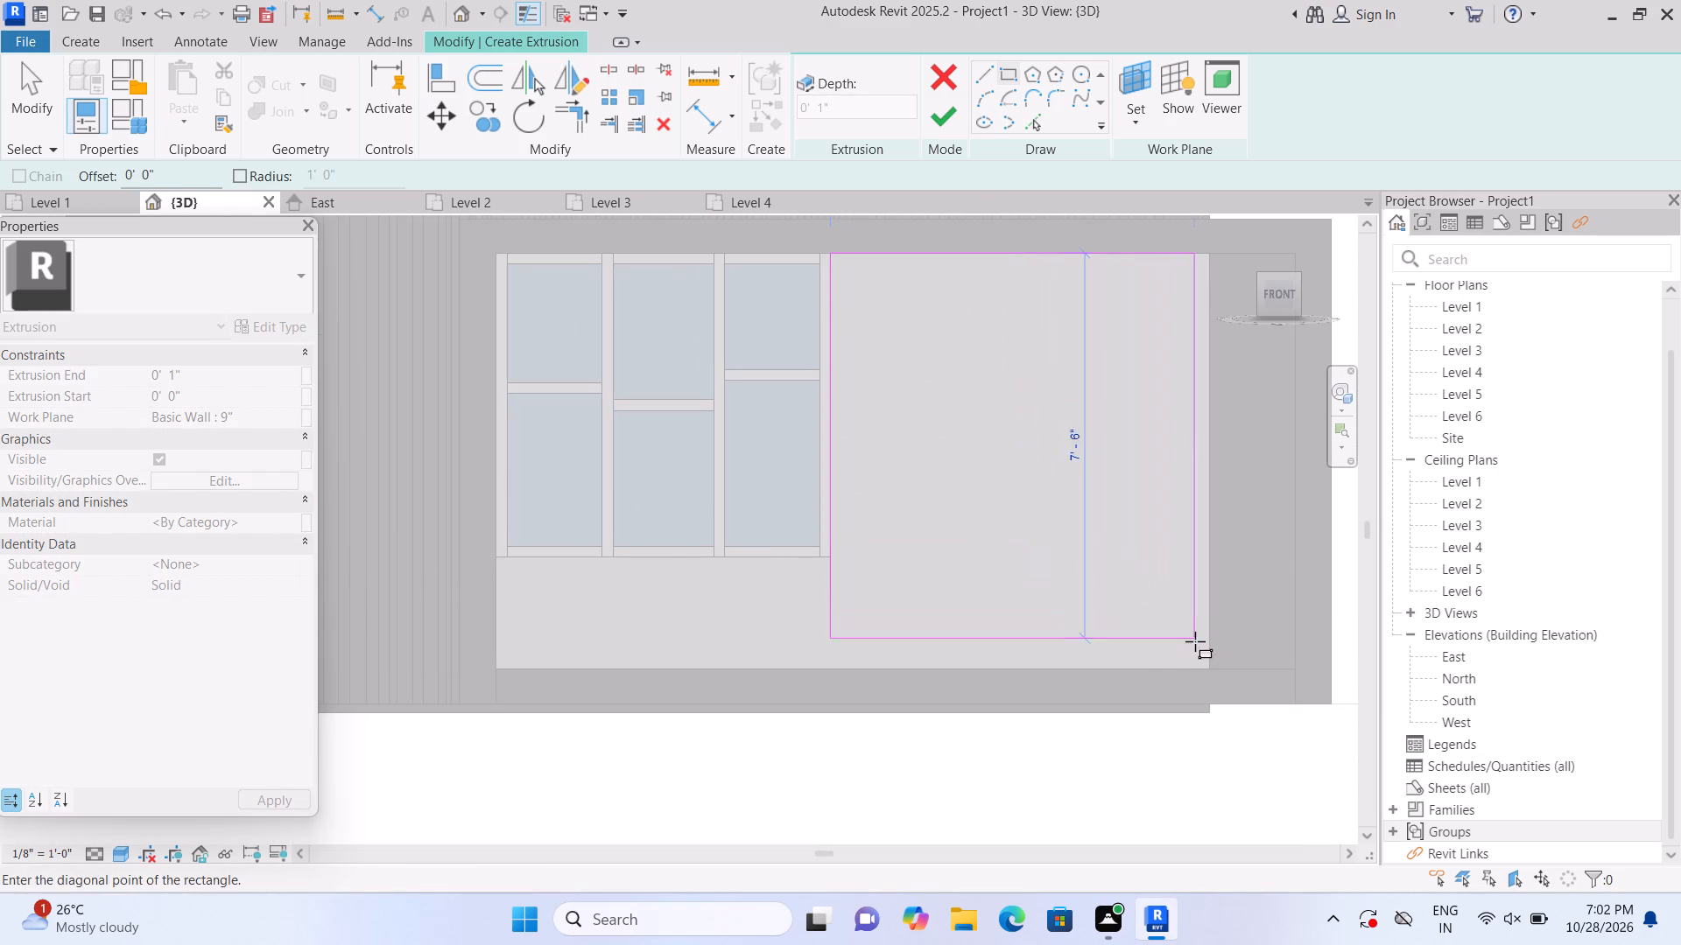
{"action": "left_click", "coordinate": [1203, 665]}
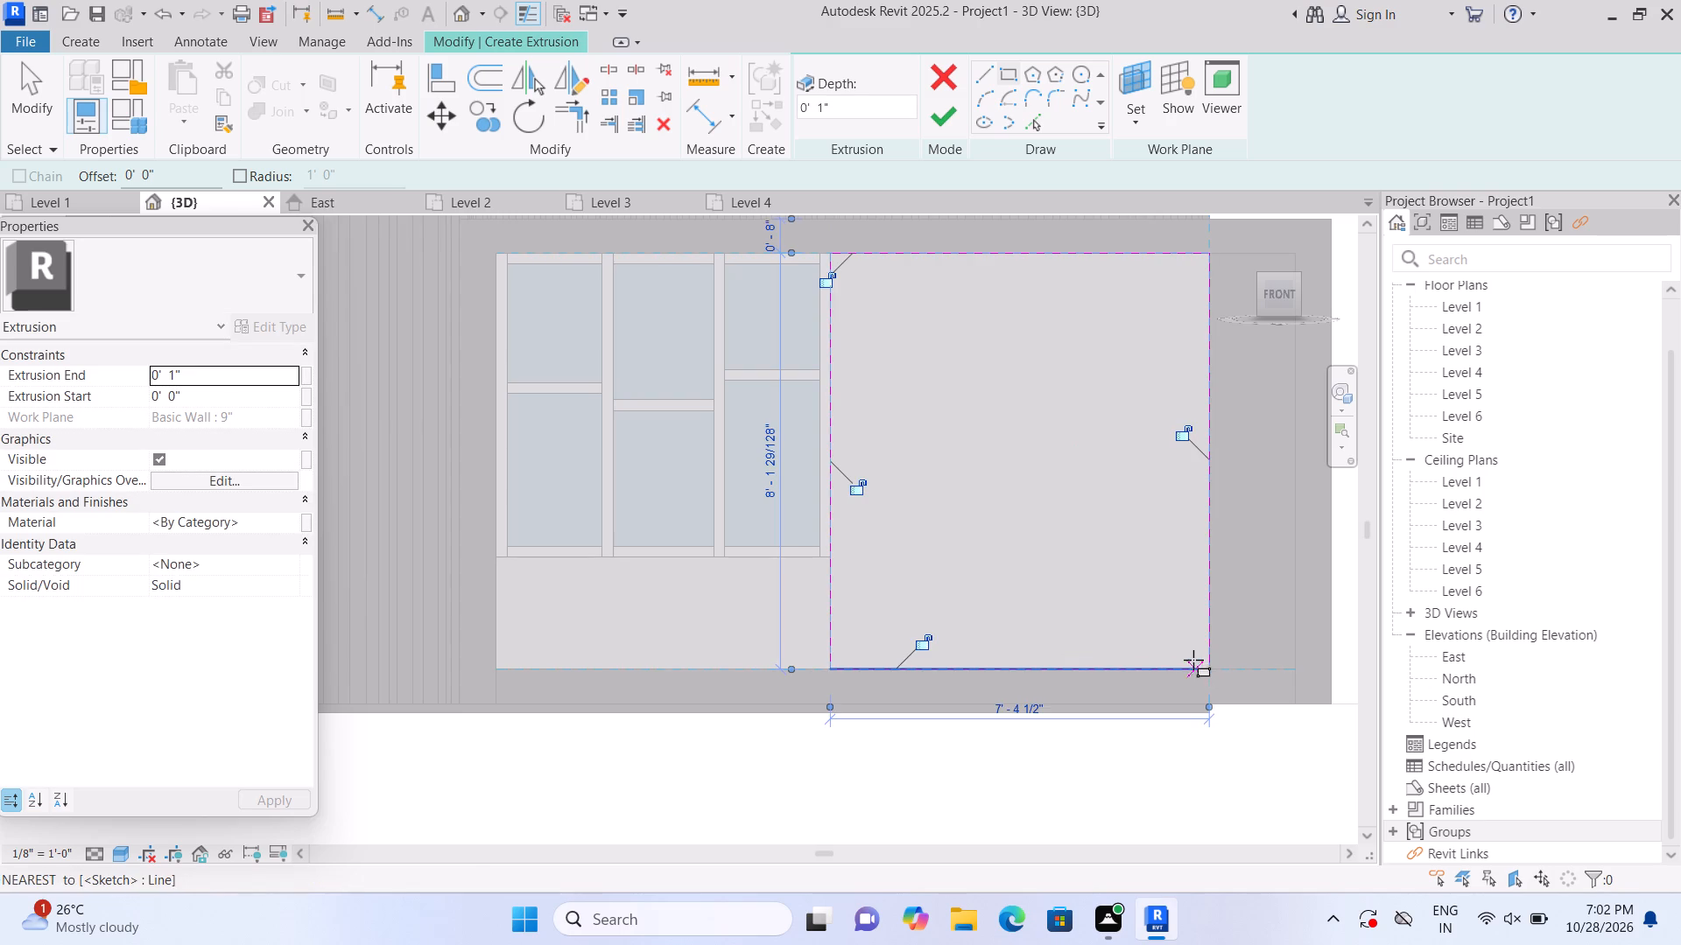
Set the extrusion end to 2" and finish the sketch to form the wall panel beside the window.
{"action": "left_click", "coordinate": [286, 375]}
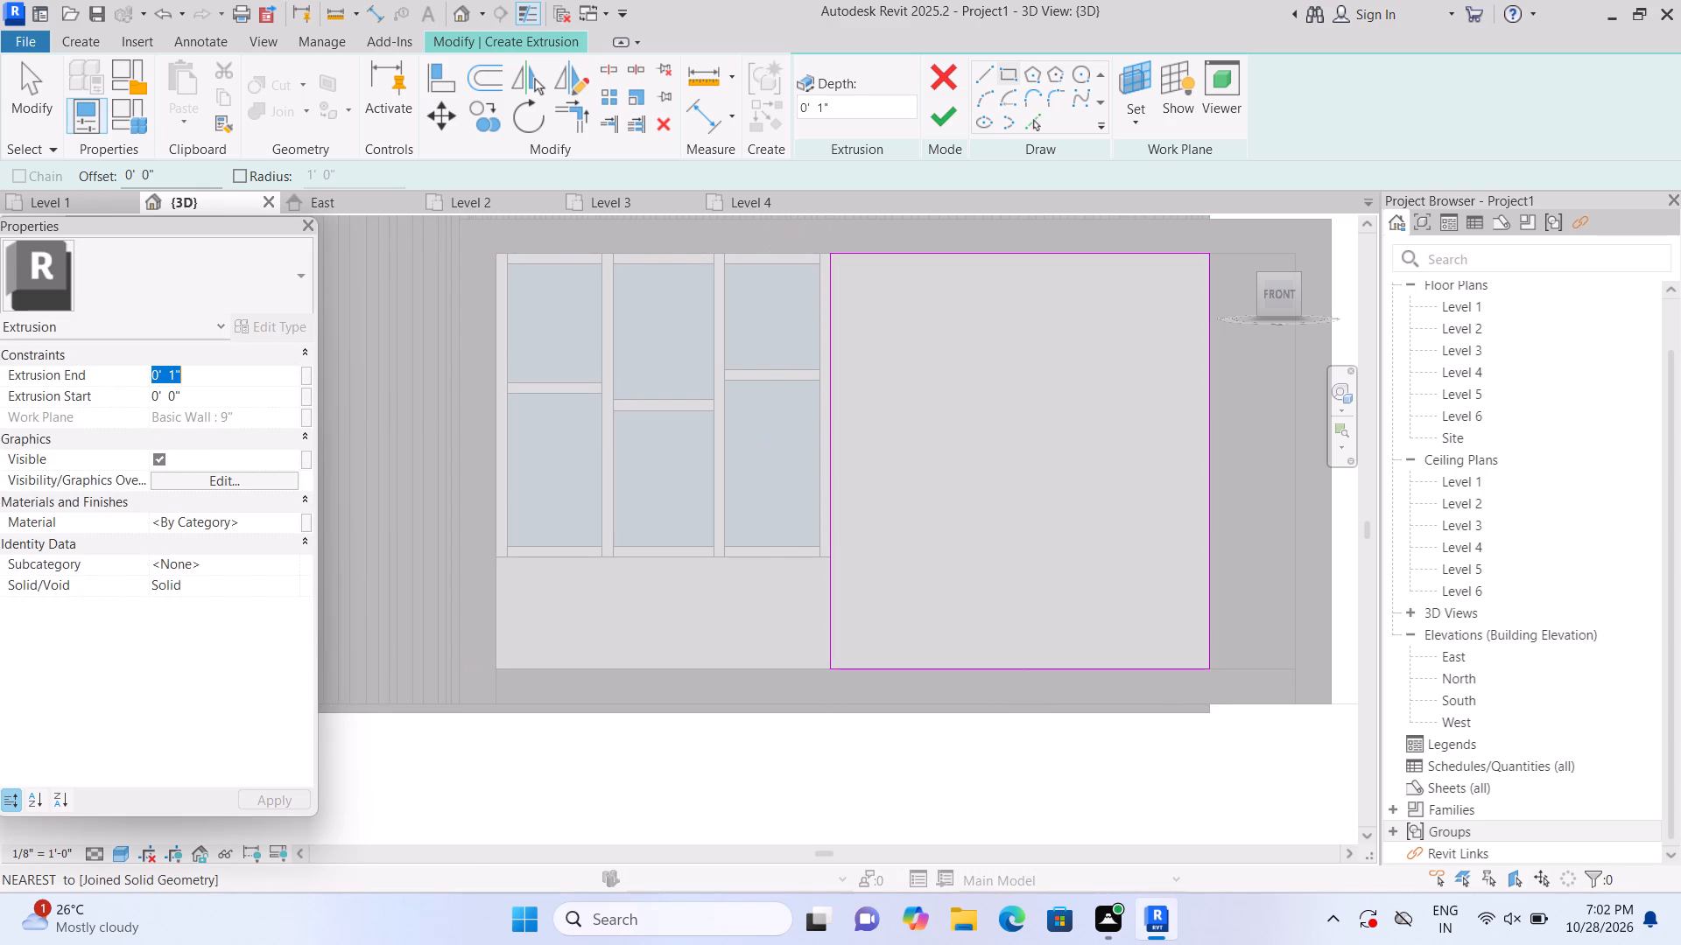
{"action": "key", "text": "BackSpace"}
{"action": "type", "text": "2\""}
{"action": "key", "text": "Return"}
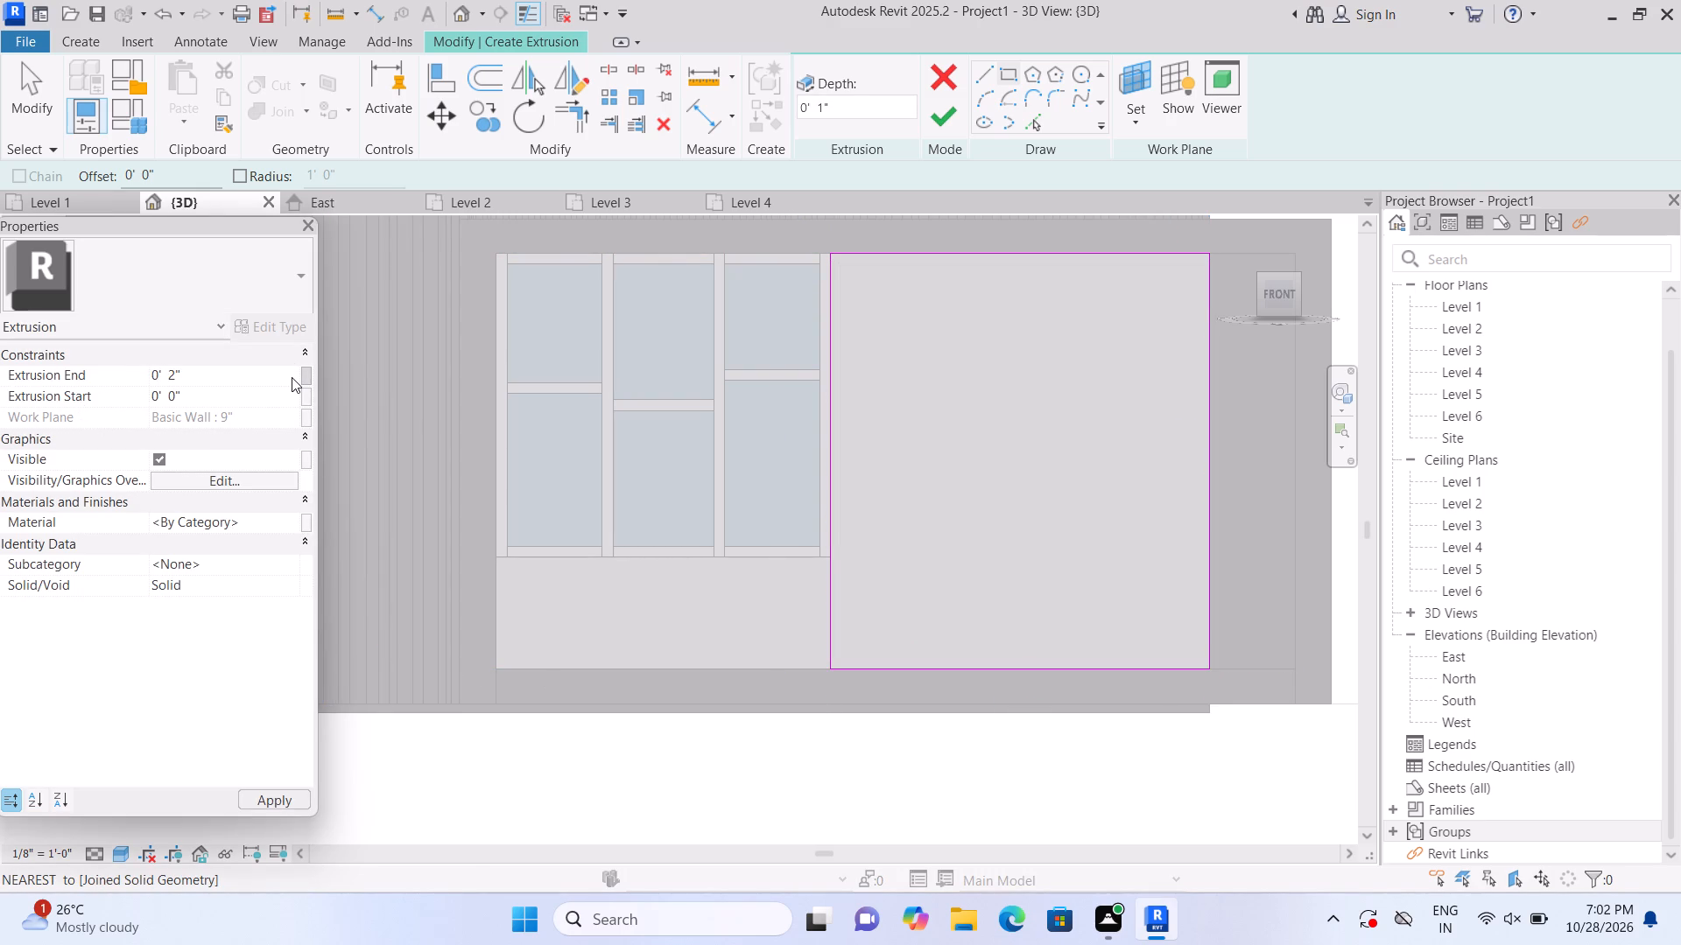
{"action": "scroll", "coordinate": [292, 377], "scroll_direction": "up", "scroll_amount": 1}
{"action": "left_click", "coordinate": [960, 129]}
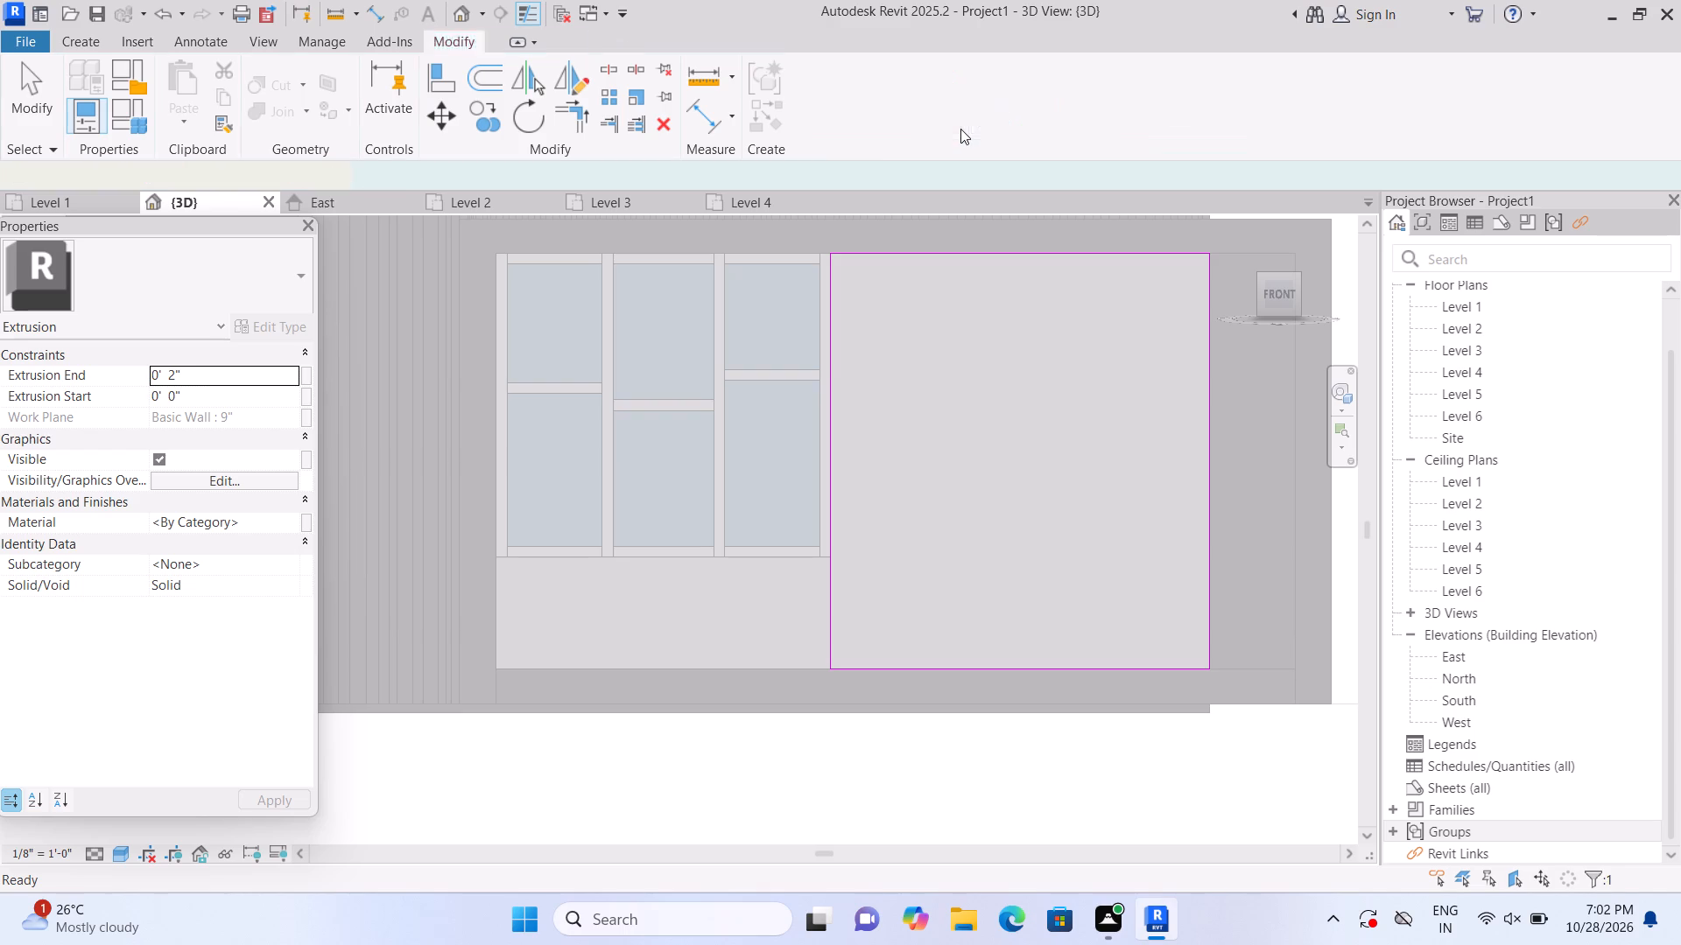
{"action": "left_click", "coordinate": [843, 766]}
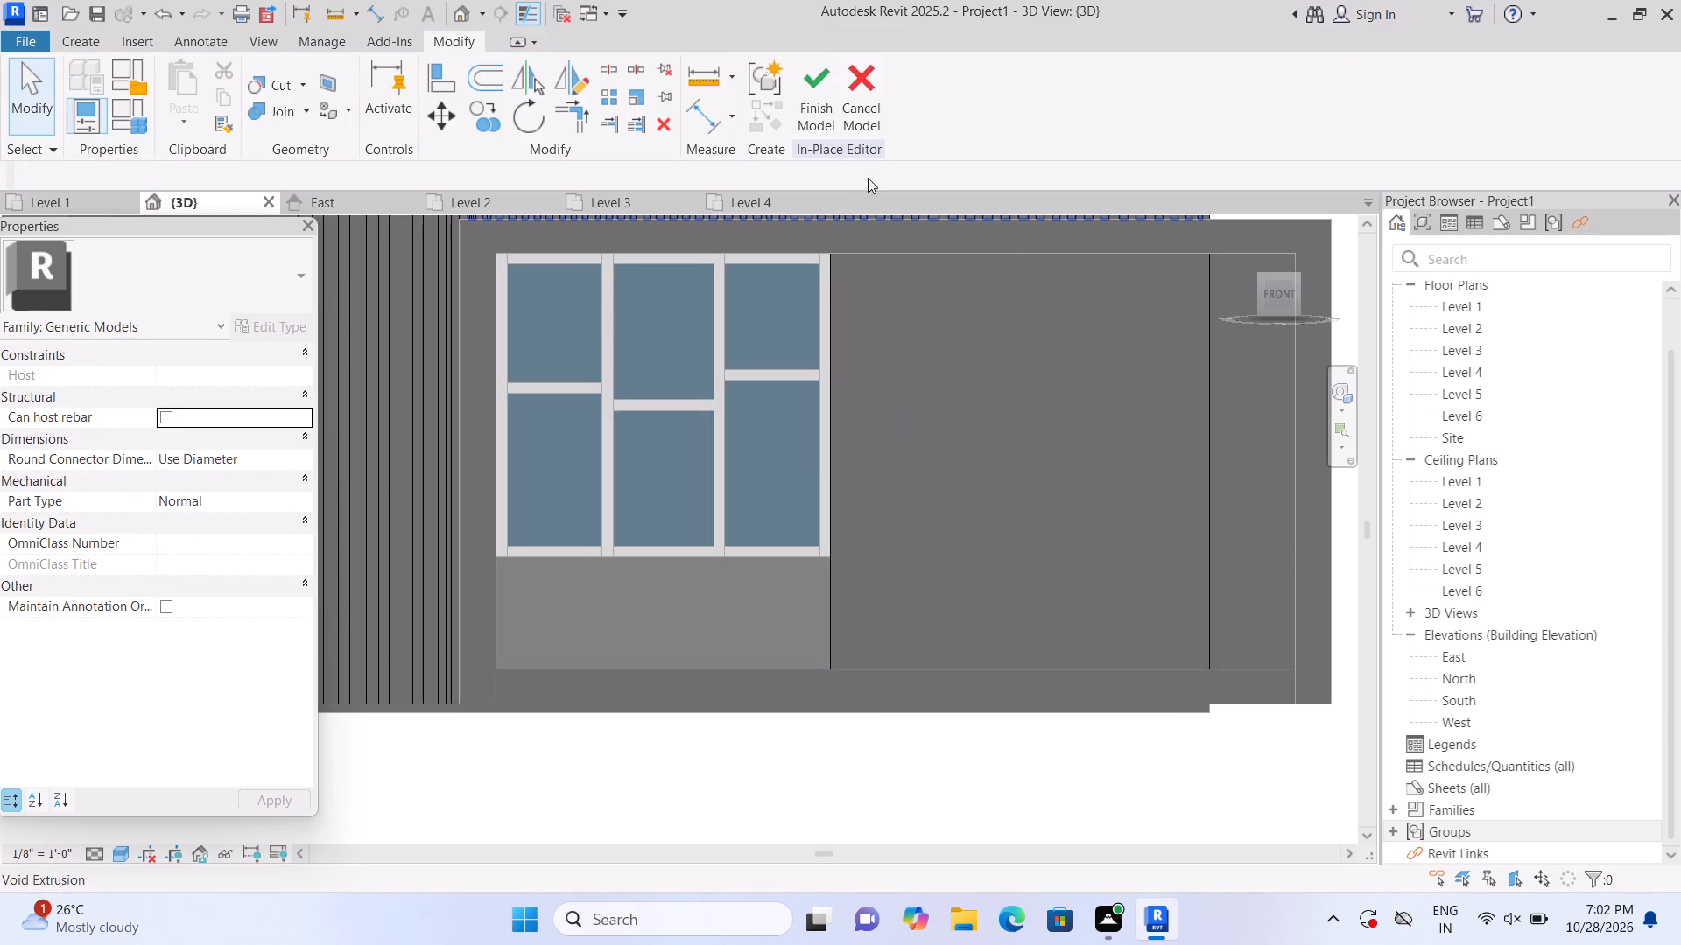
Extrude a second solid panel on the same wall plane, 2" deep, from a rectangle about 6'-6" by 2'-2" directly below the ground-floor window.
{"action": "left_click", "coordinate": [77, 49]}
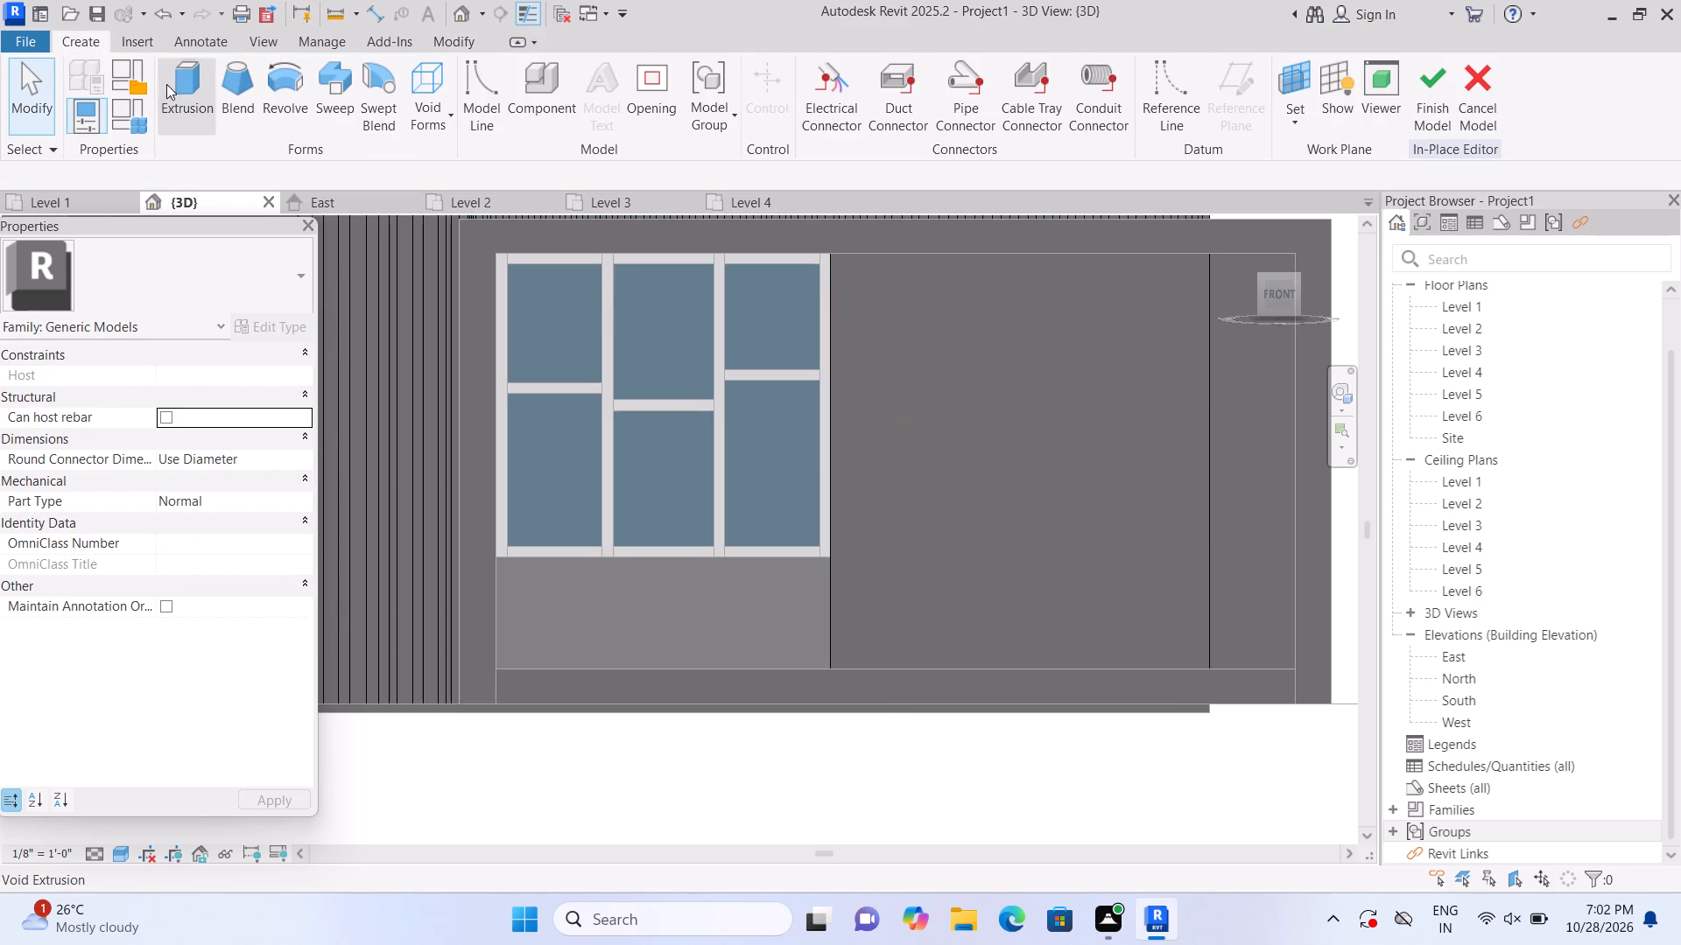
{"action": "left_click", "coordinate": [166, 84]}
{"action": "left_click", "coordinate": [1129, 129]}
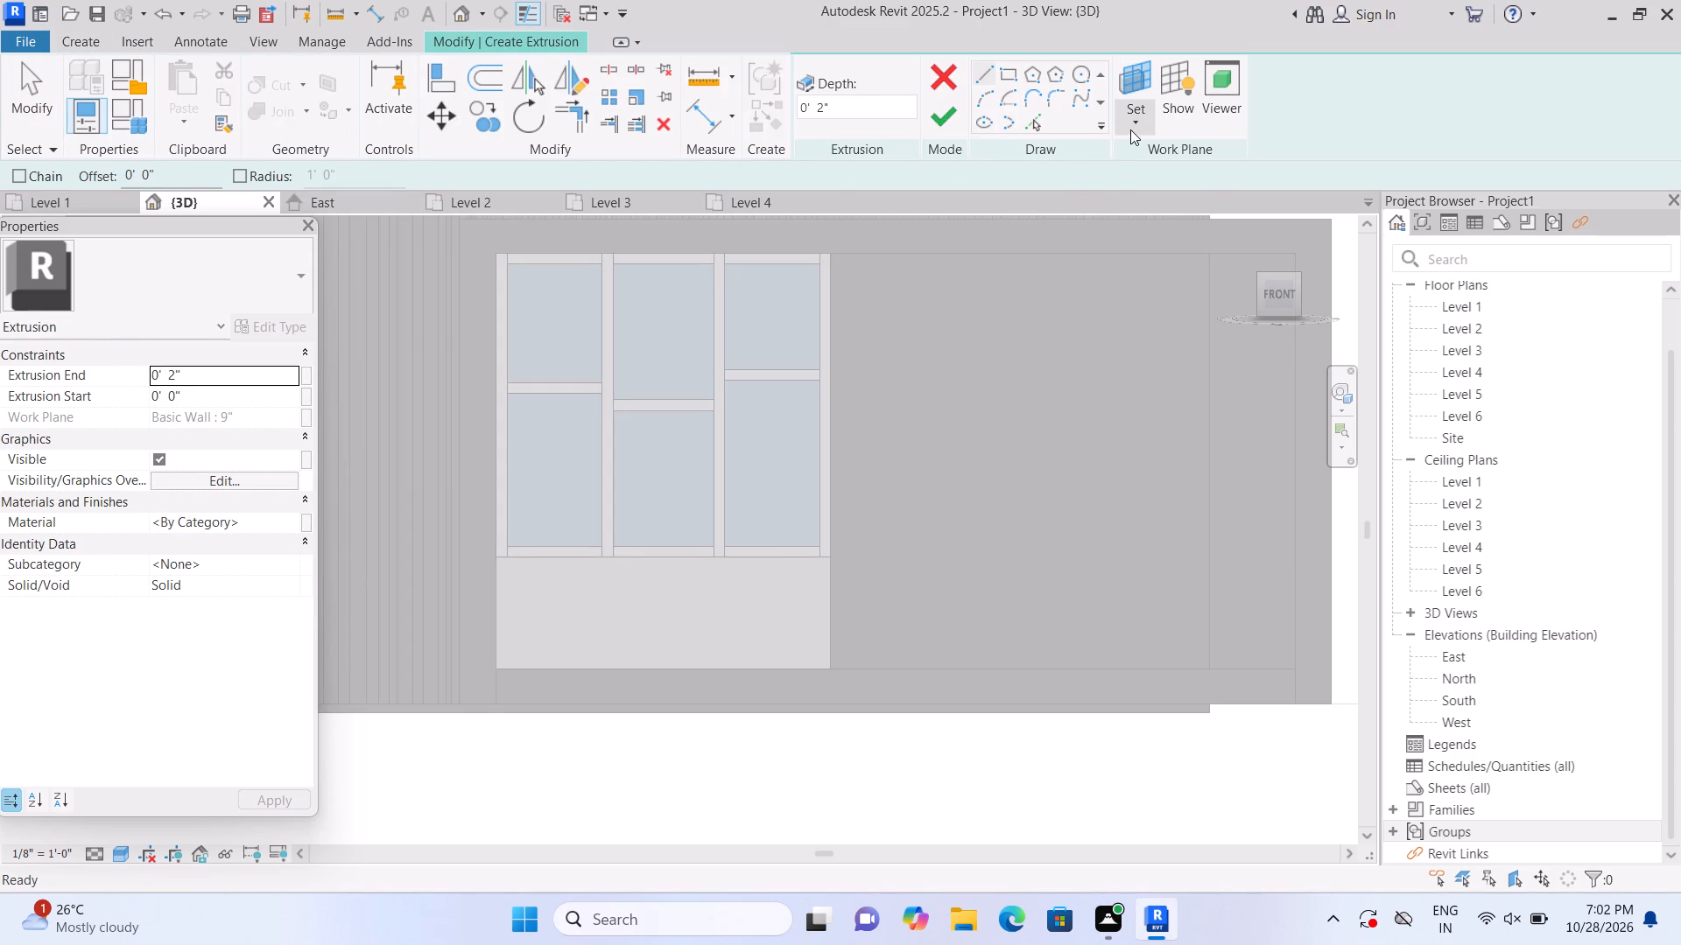
{"action": "left_click", "coordinate": [1143, 199]}
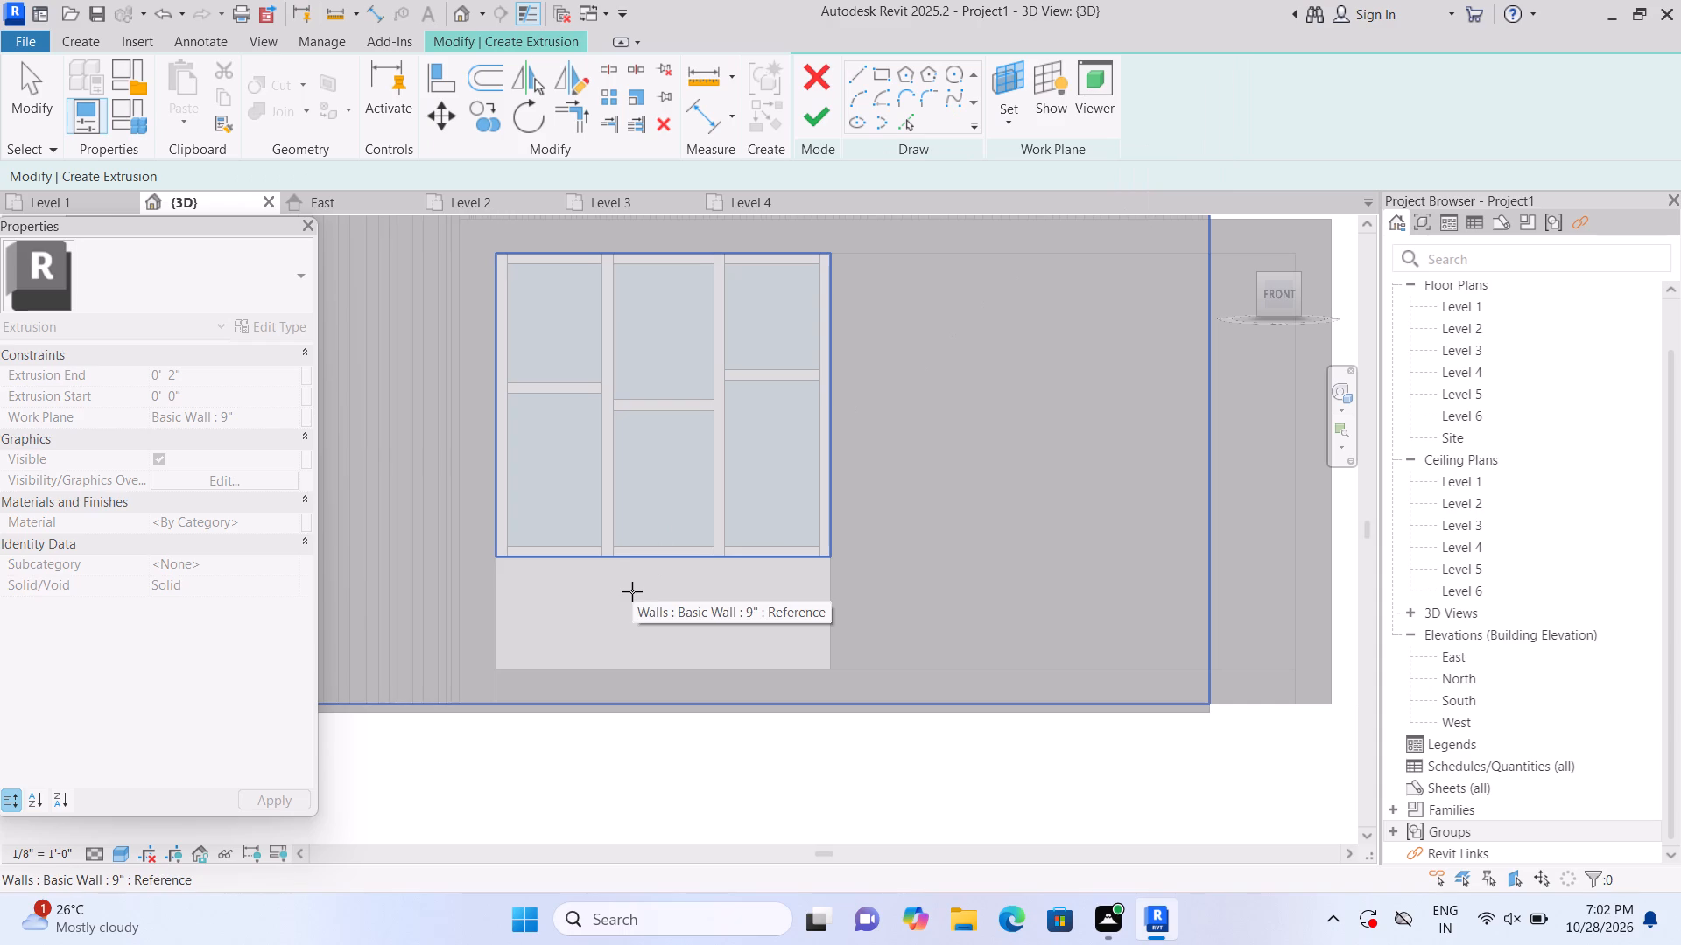
{"action": "left_click", "coordinate": [632, 591]}
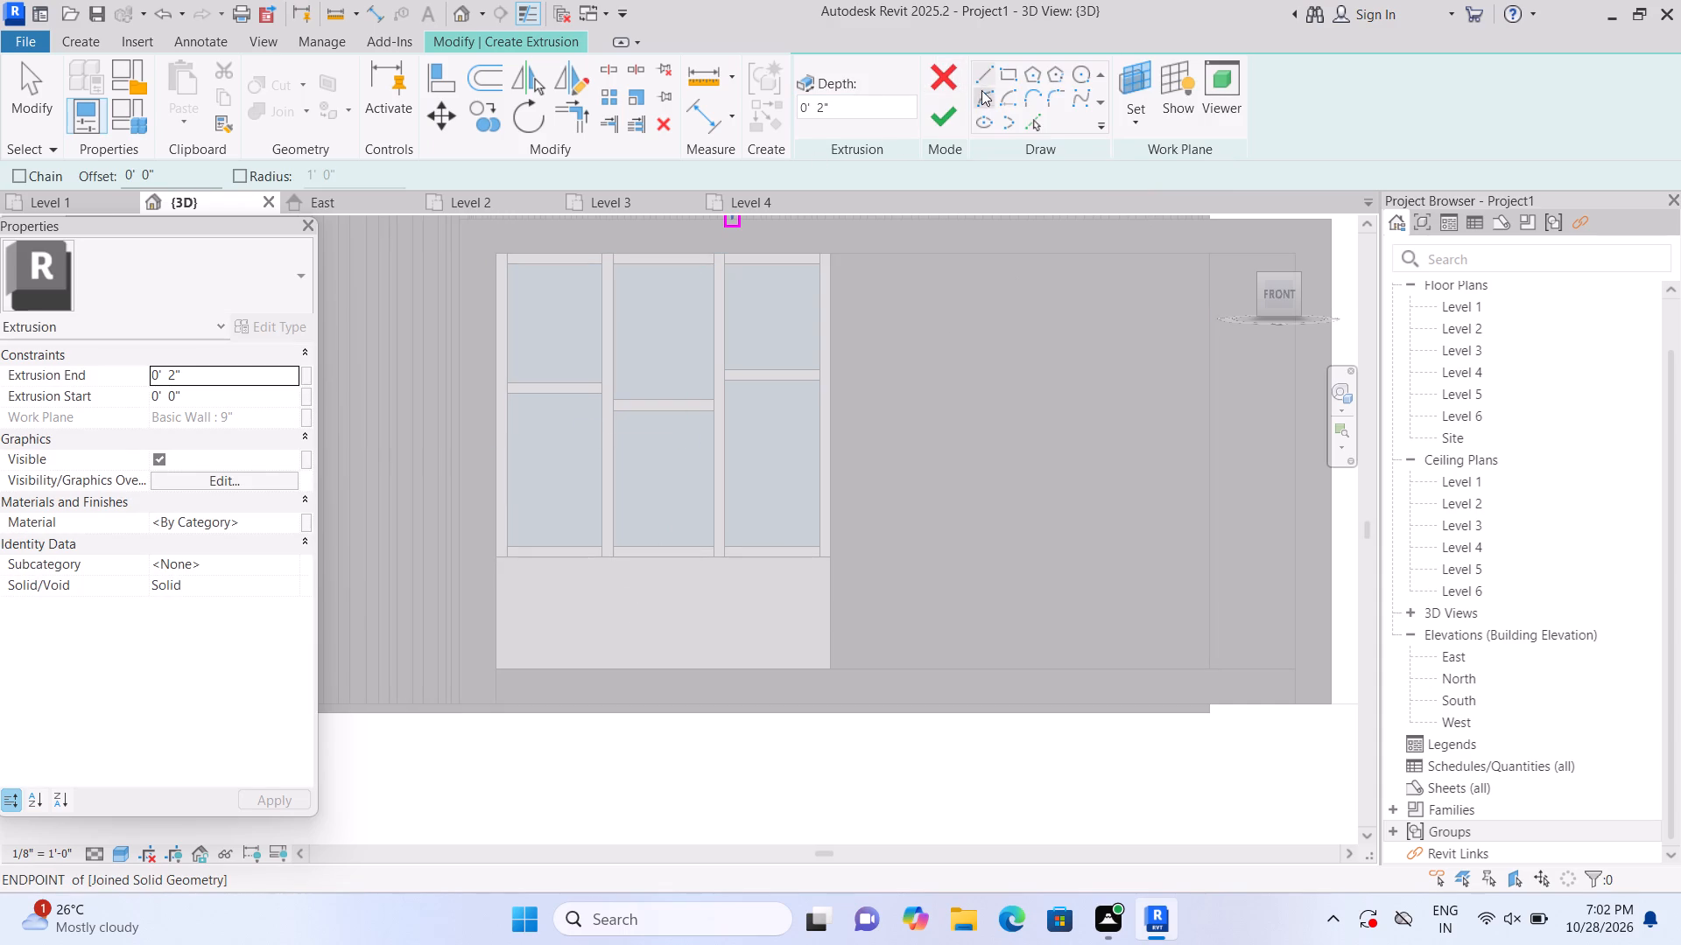
{"action": "left_click", "coordinate": [1008, 66]}
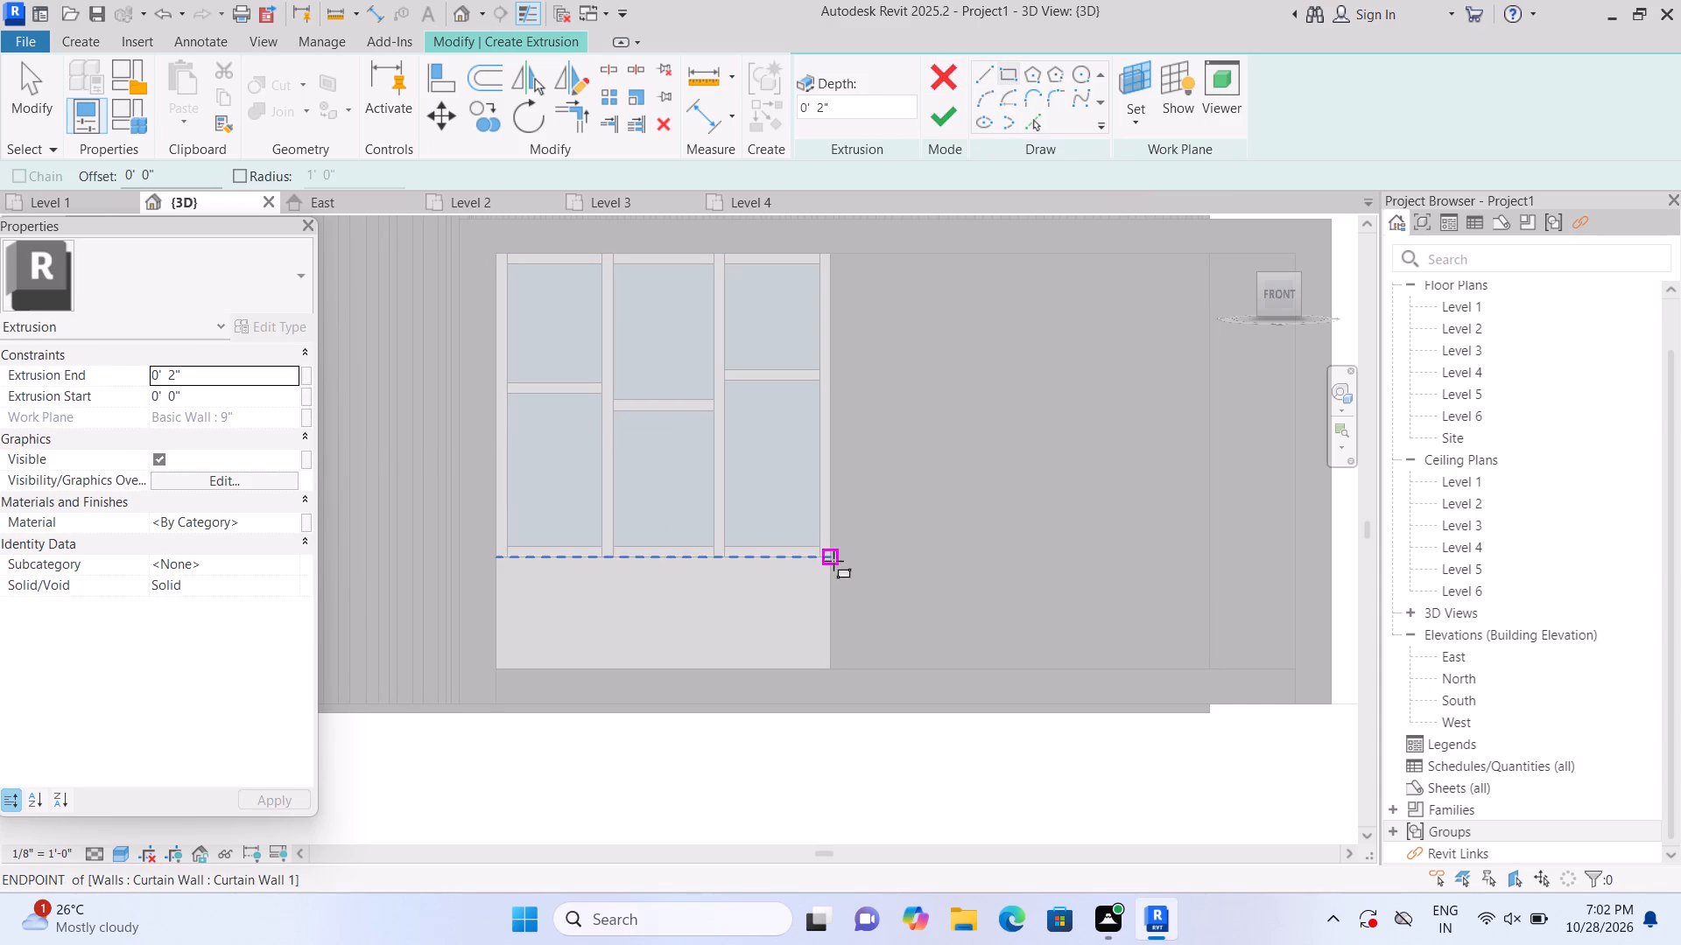
{"action": "scroll", "coordinate": [833, 561], "scroll_direction": "up", "scroll_amount": 2}
{"action": "left_click", "coordinate": [832, 560]}
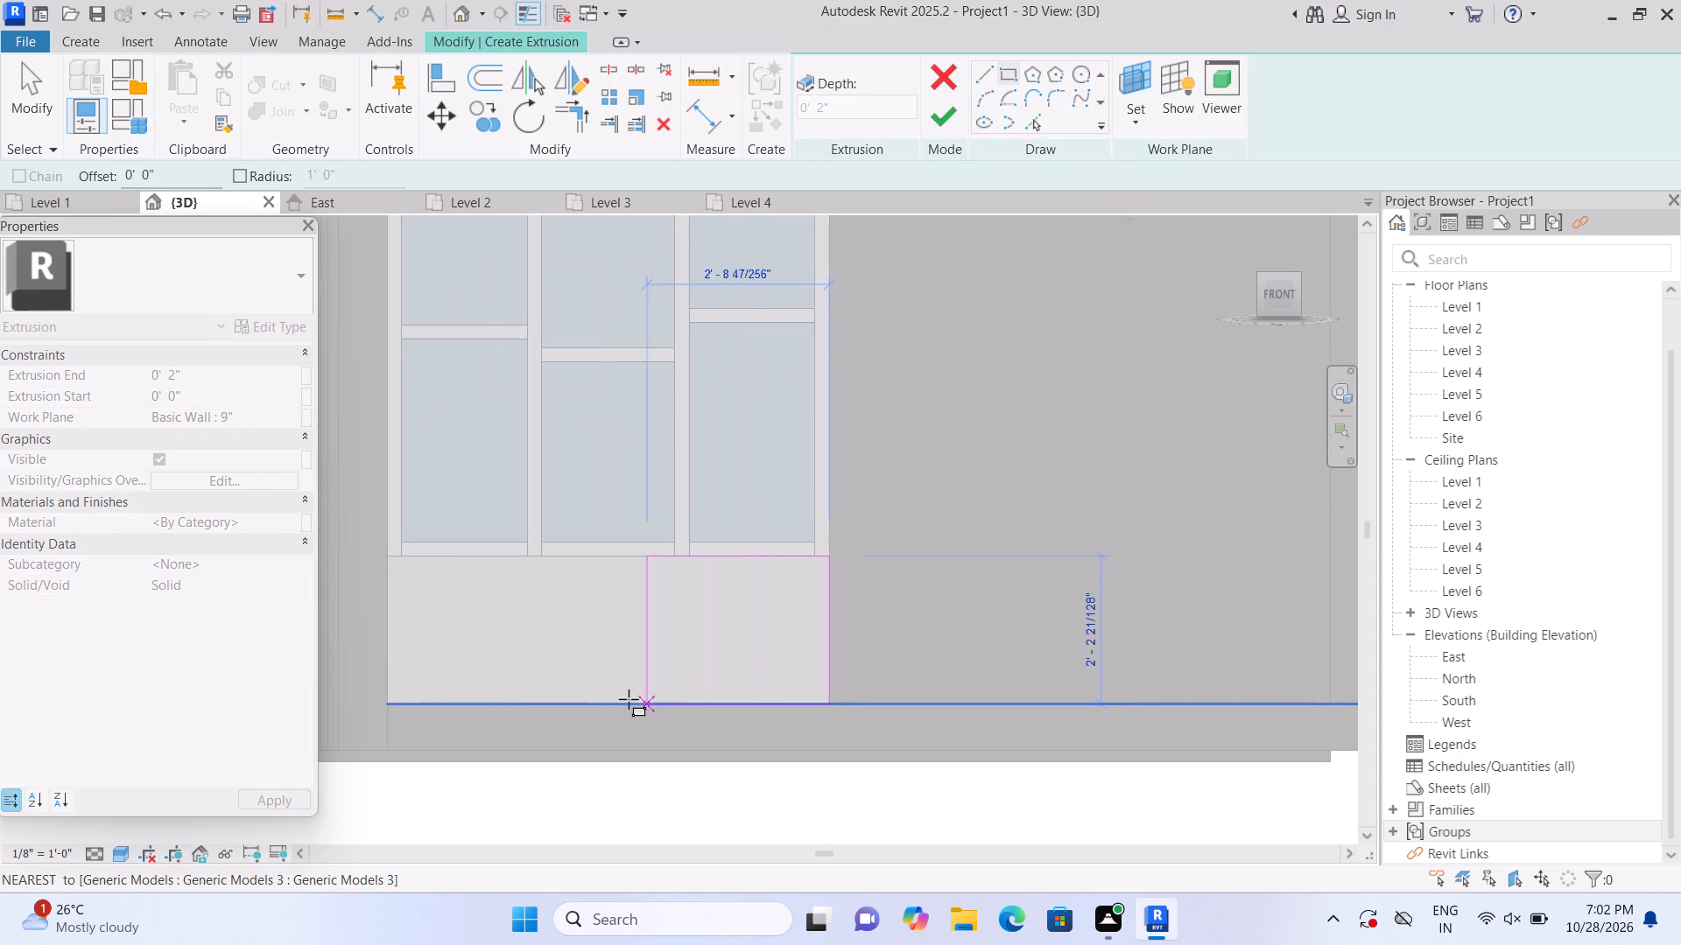
{"action": "left_click", "coordinate": [391, 697]}
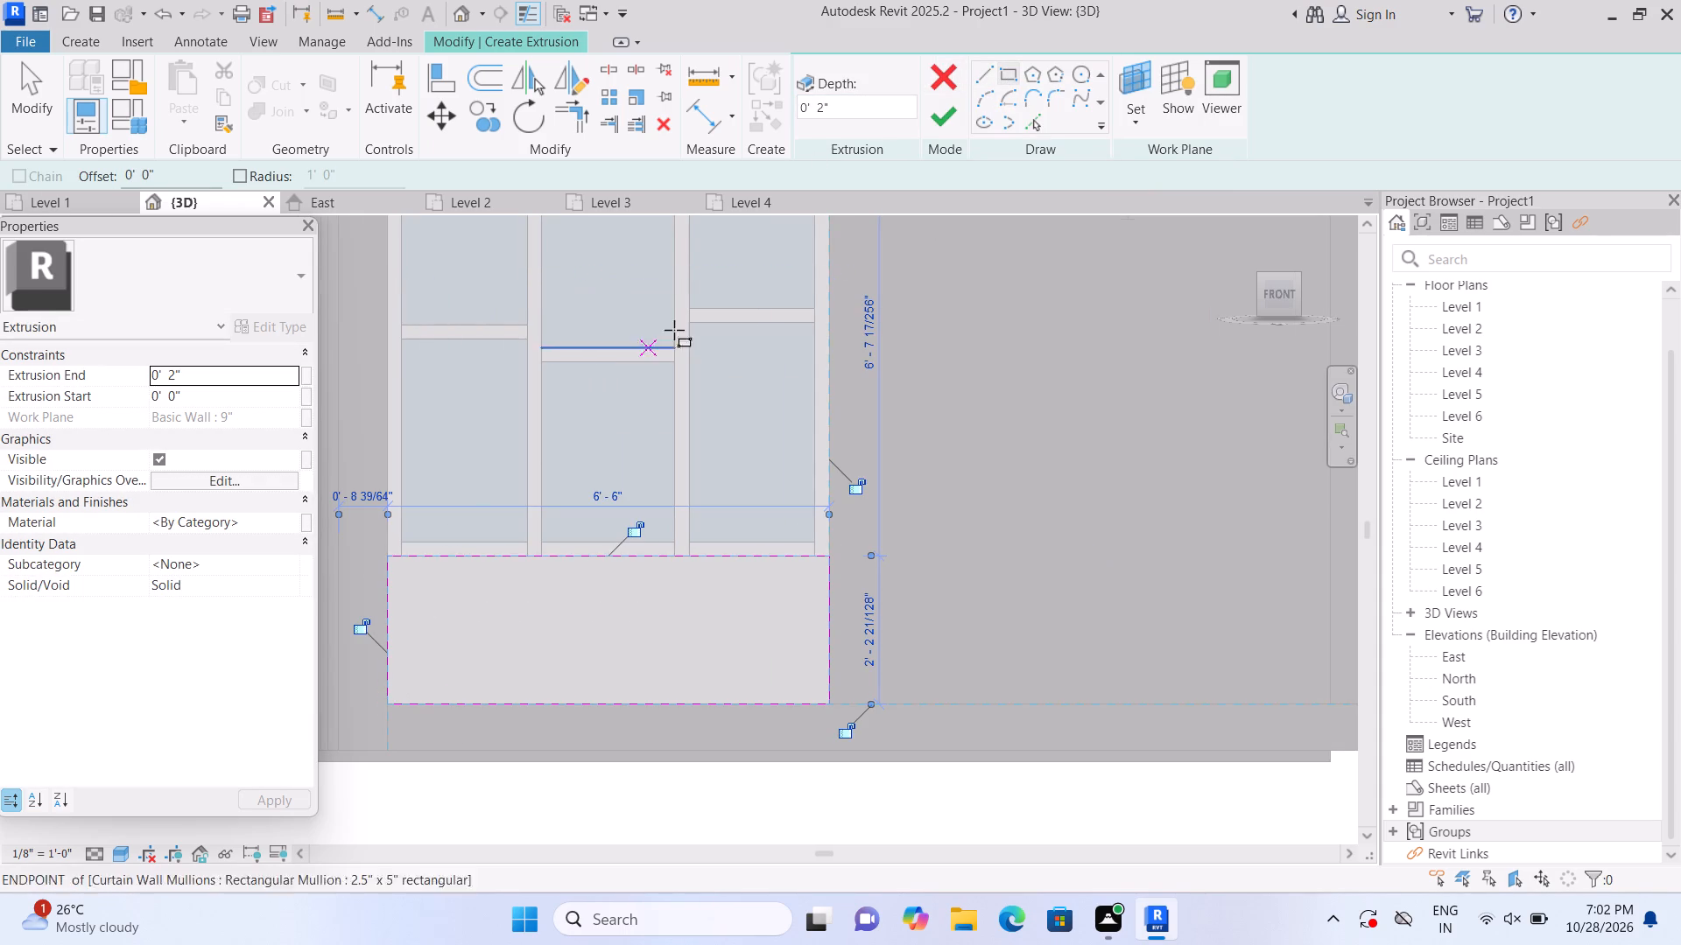
{"action": "left_click", "coordinate": [946, 116]}
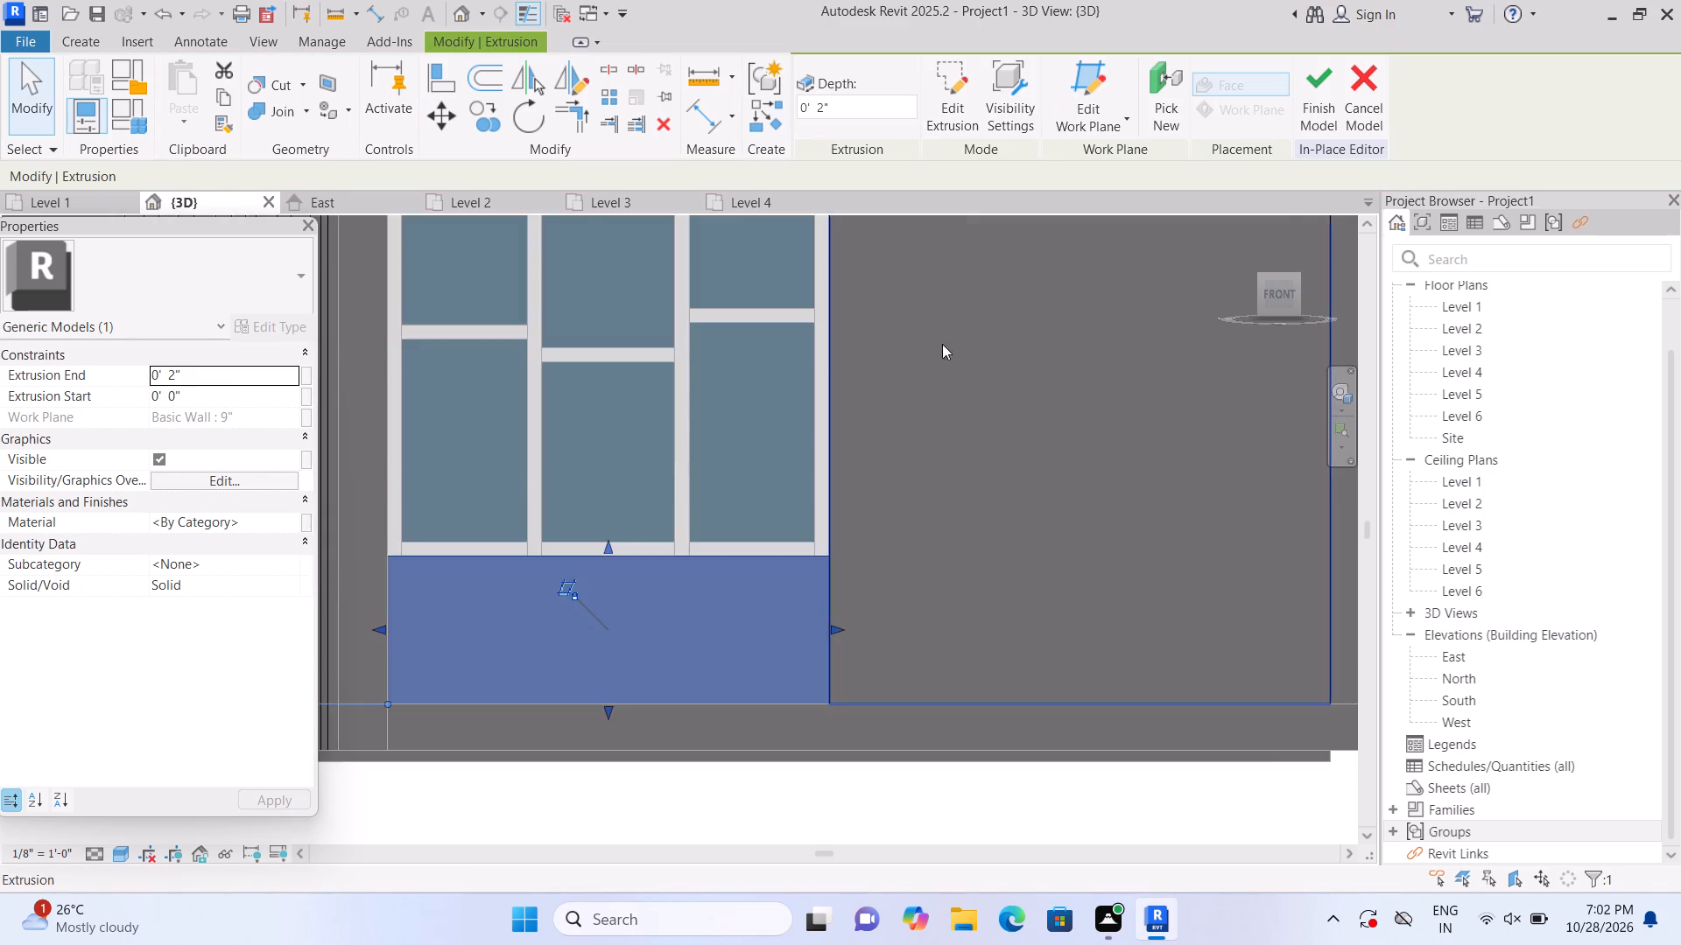
{"action": "scroll", "coordinate": [942, 402], "scroll_direction": "down", "scroll_amount": 3}
{"action": "scroll", "coordinate": [995, 626], "scroll_direction": "down", "scroll_amount": 1}
{"action": "left_click", "coordinate": [972, 721]}
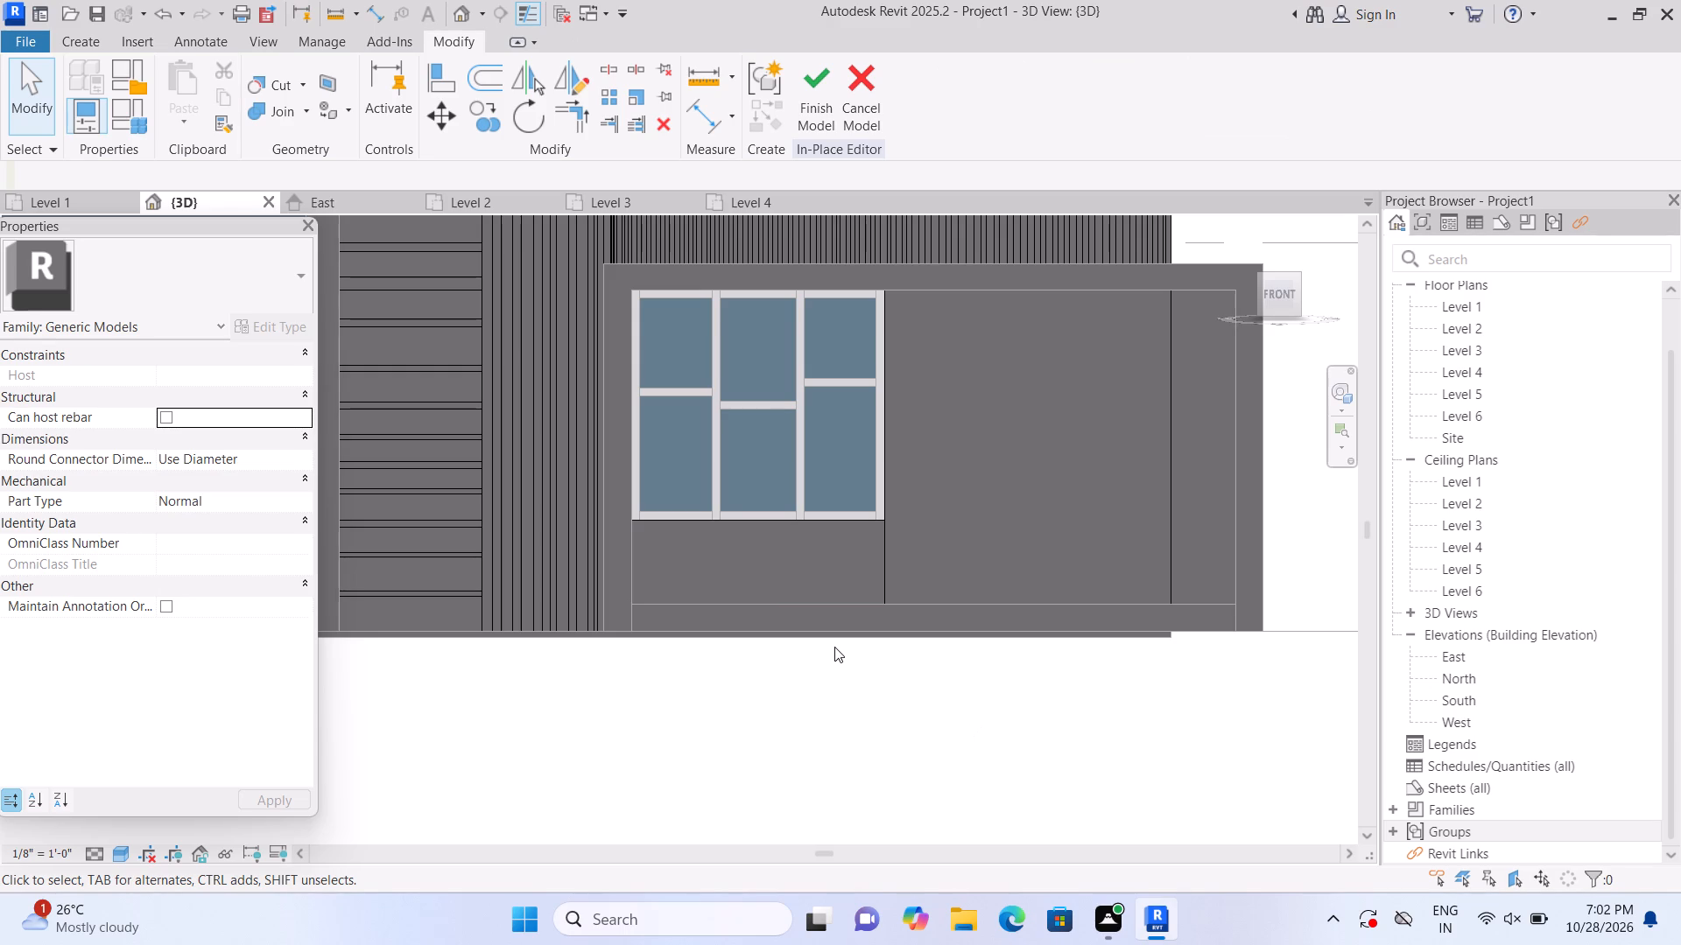
Join the panel beside the ground-floor window with the panel below it.
{"action": "left_click", "coordinate": [304, 104]}
{"action": "left_click", "coordinate": [317, 153]}
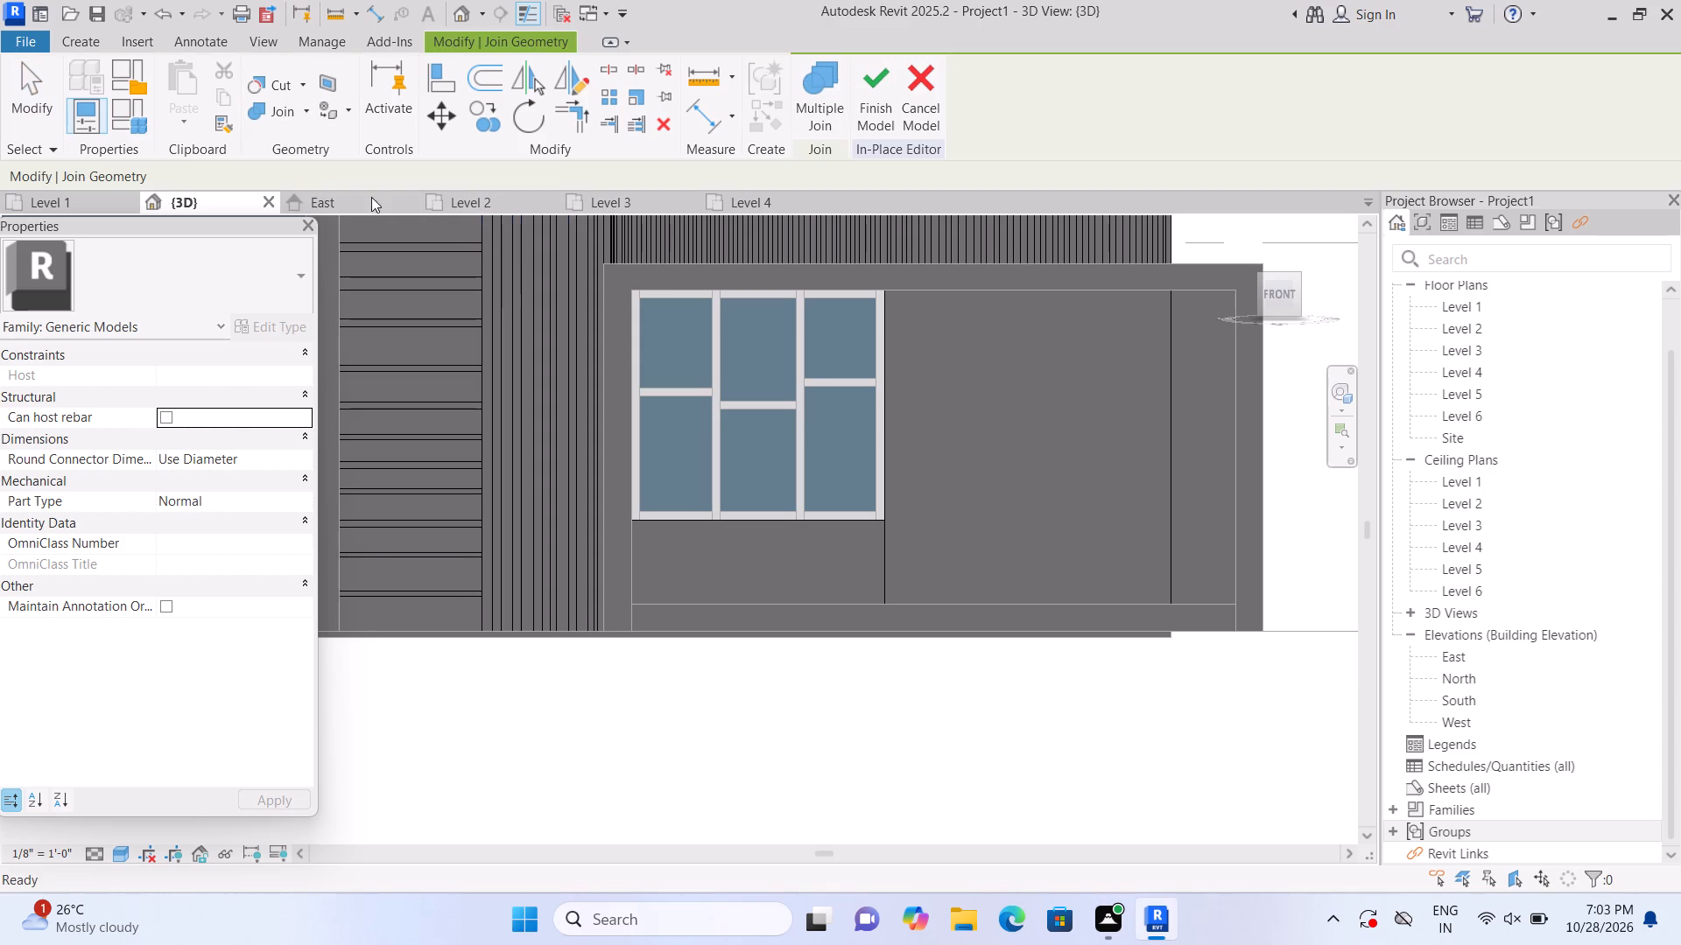
{"action": "left_click", "coordinate": [896, 563]}
{"action": "left_click", "coordinate": [831, 566]}
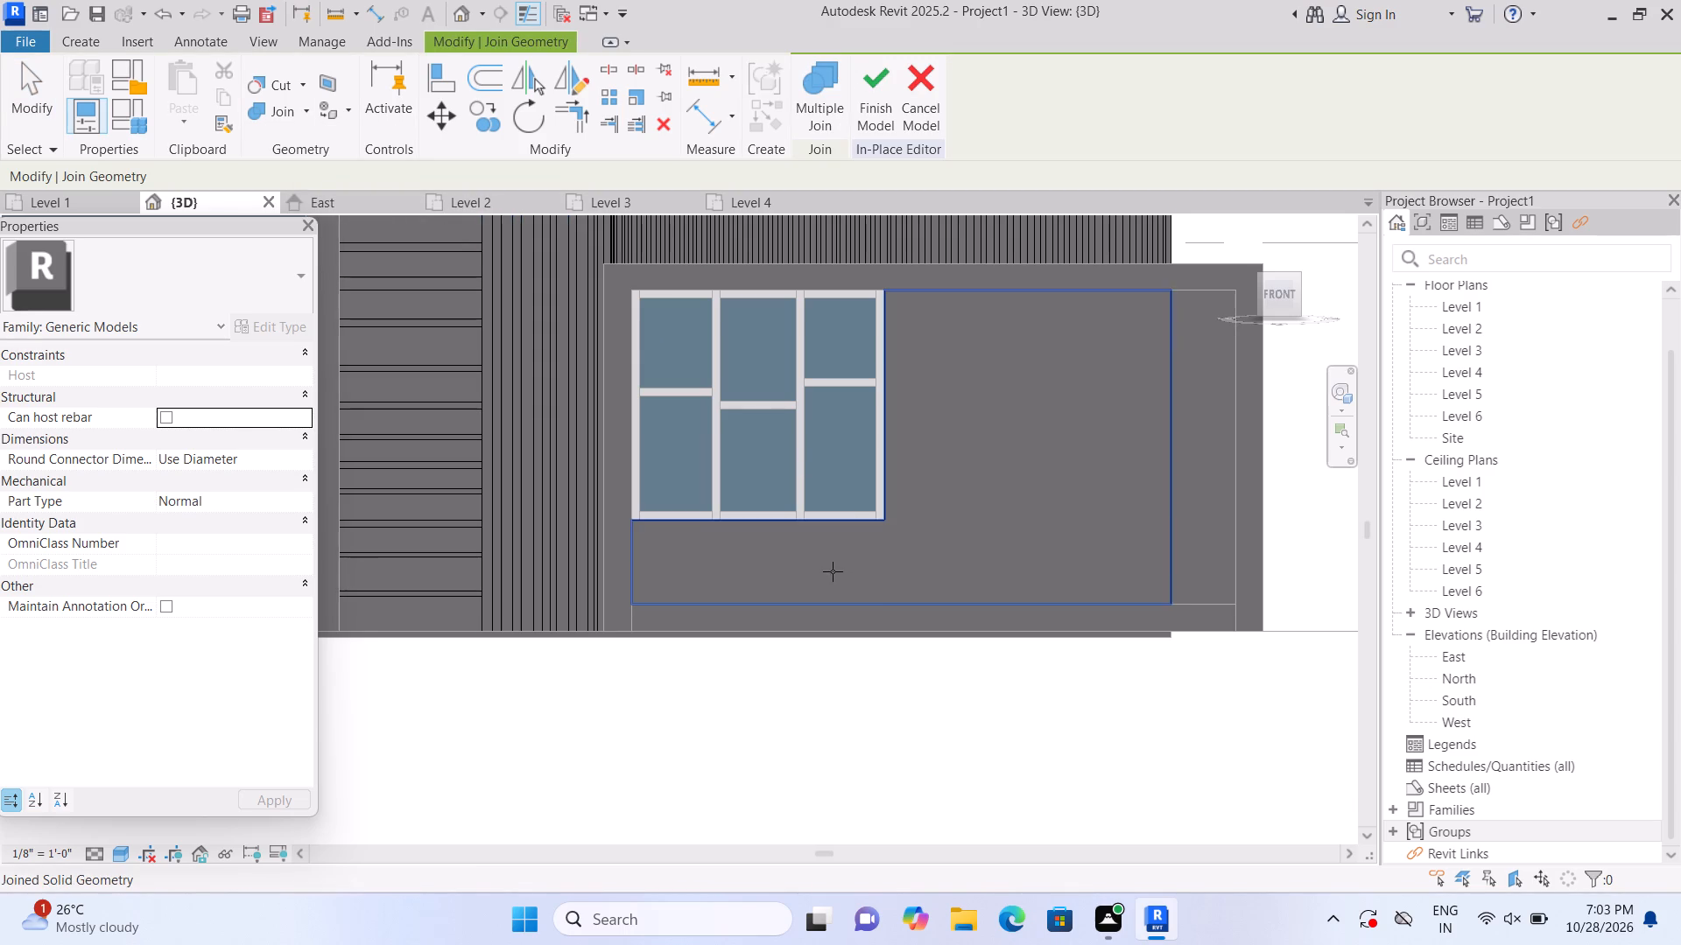
{"action": "scroll", "coordinate": [873, 742], "scroll_direction": "down", "scroll_amount": 1}
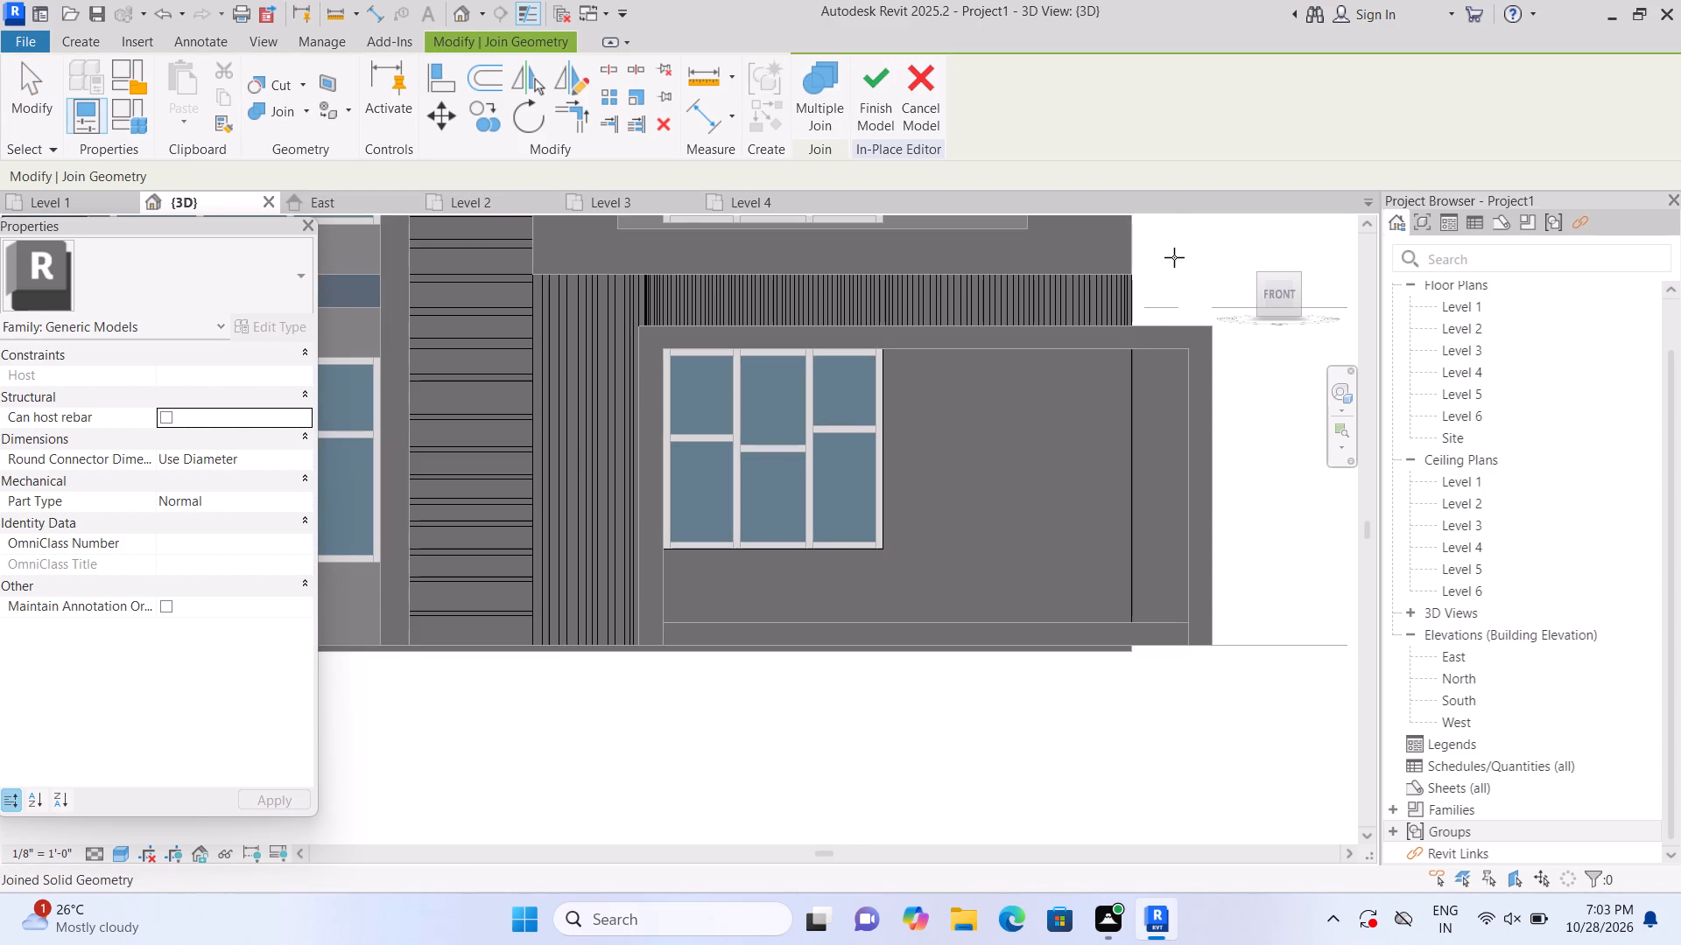
{"action": "key", "text": "Escape"}
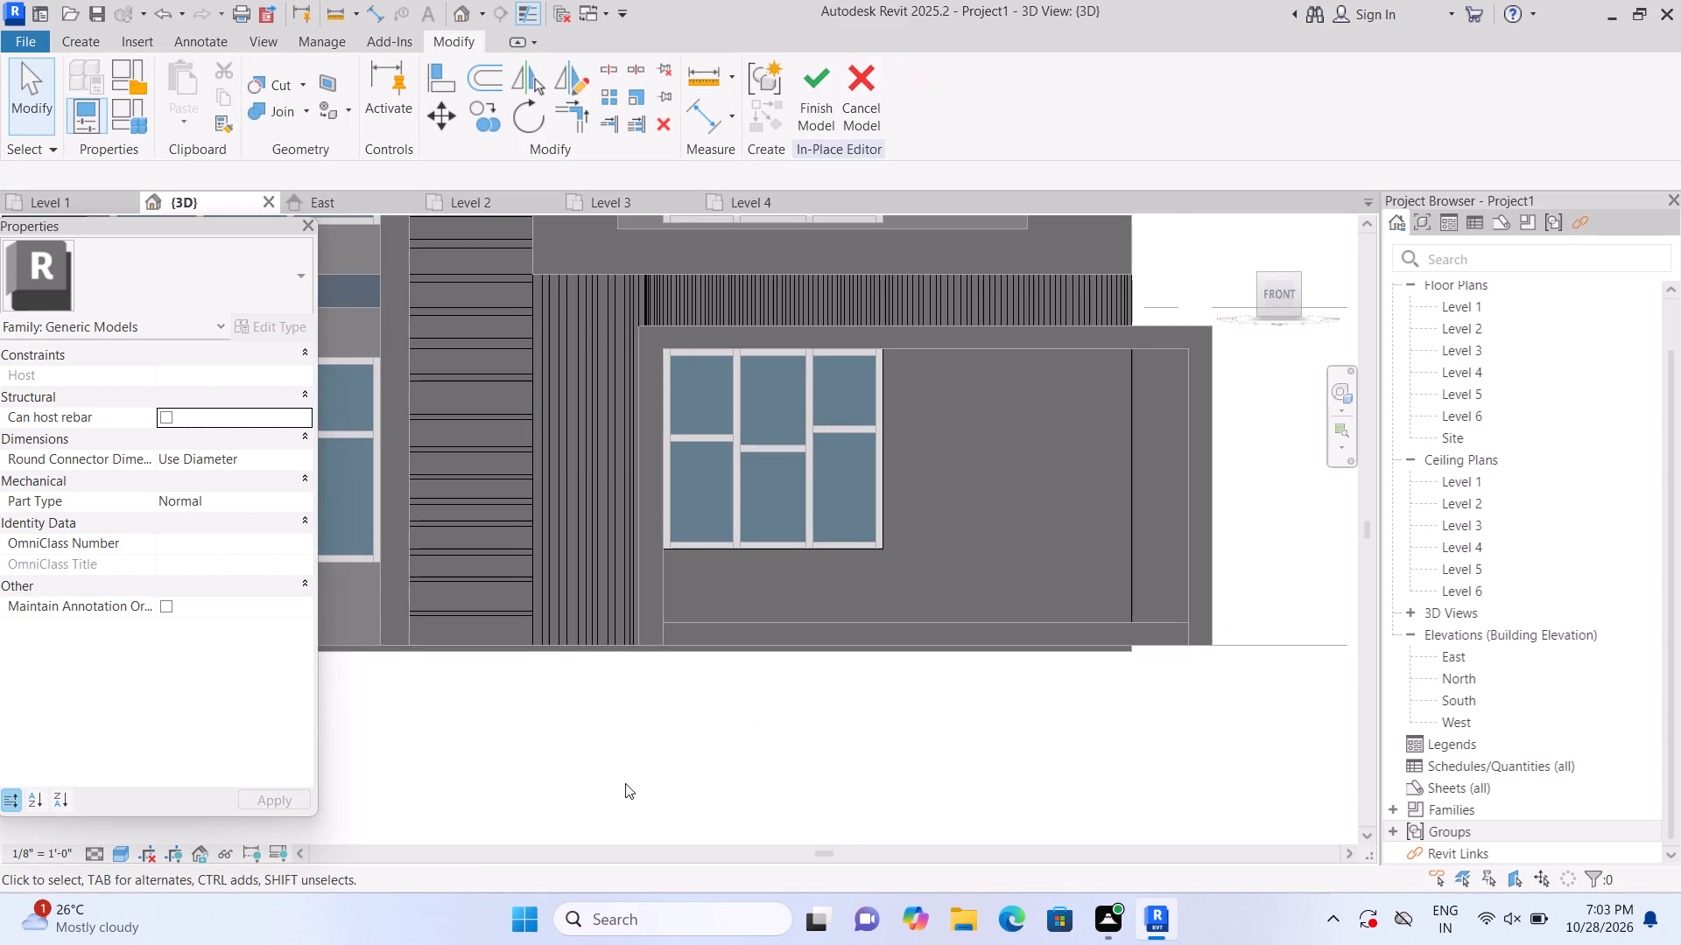
Start a void extrusion on the face of the panel beside the ground-floor window and sketch a strip about 7'-4 1/2" long near its top.
{"action": "left_click", "coordinate": [81, 39]}
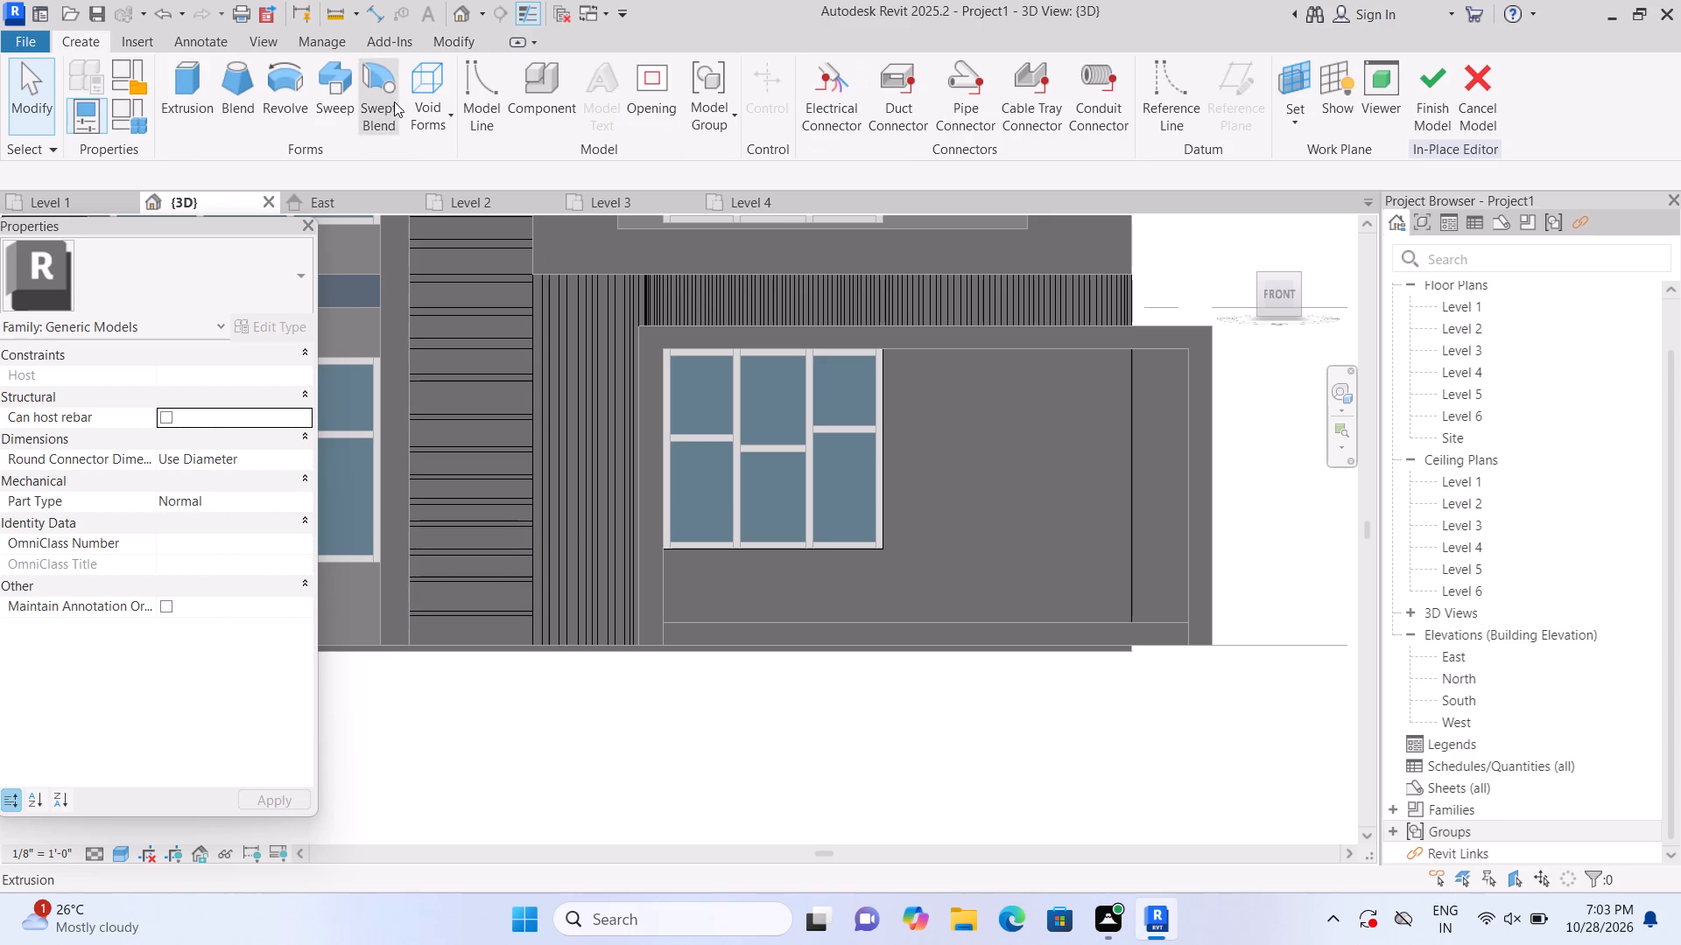
{"action": "left_click", "coordinate": [447, 110]}
{"action": "left_click", "coordinate": [454, 161]}
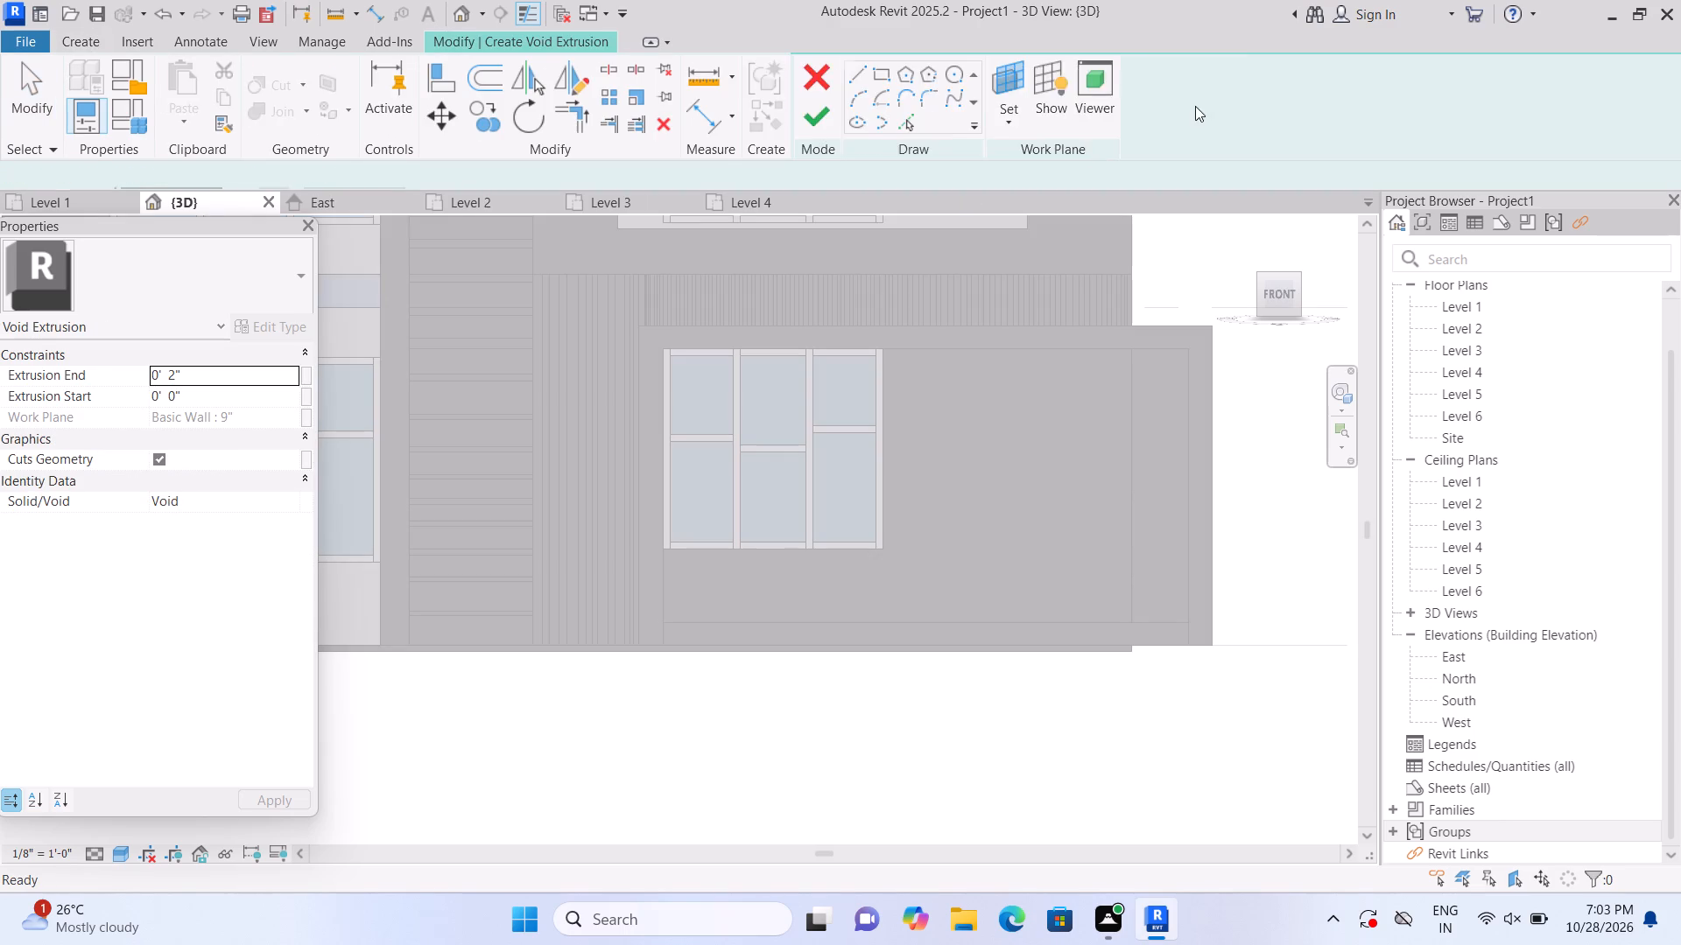
{"action": "left_click", "coordinate": [1138, 121]}
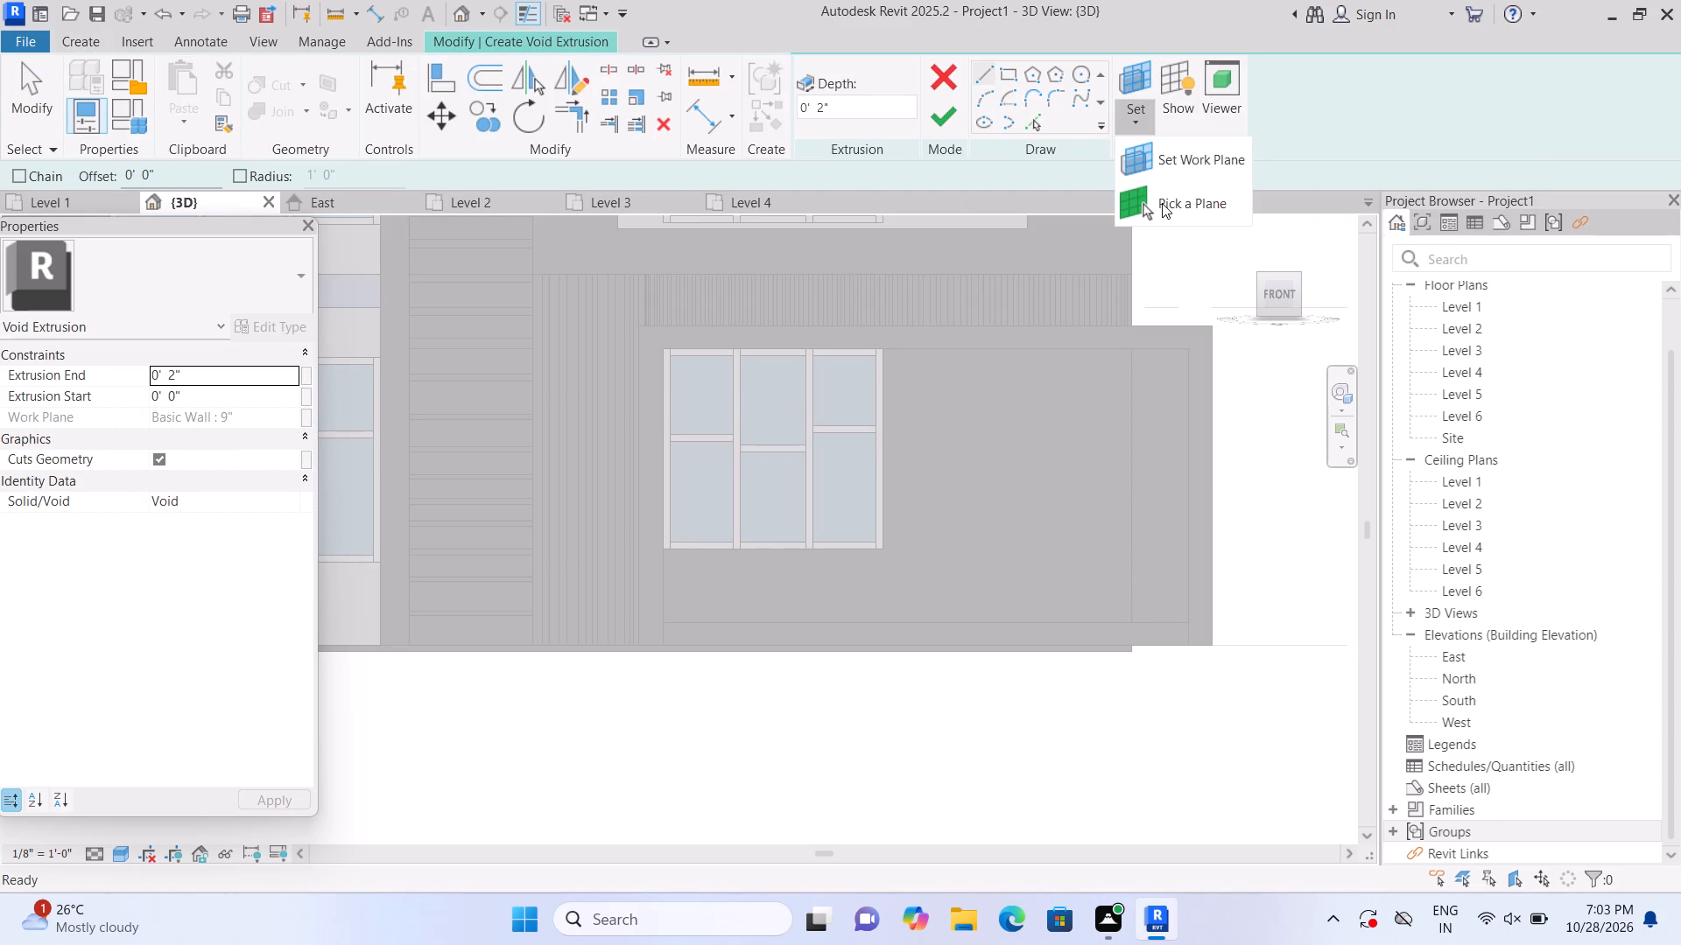
{"action": "left_click", "coordinate": [1162, 203]}
{"action": "left_click", "coordinate": [1101, 392]}
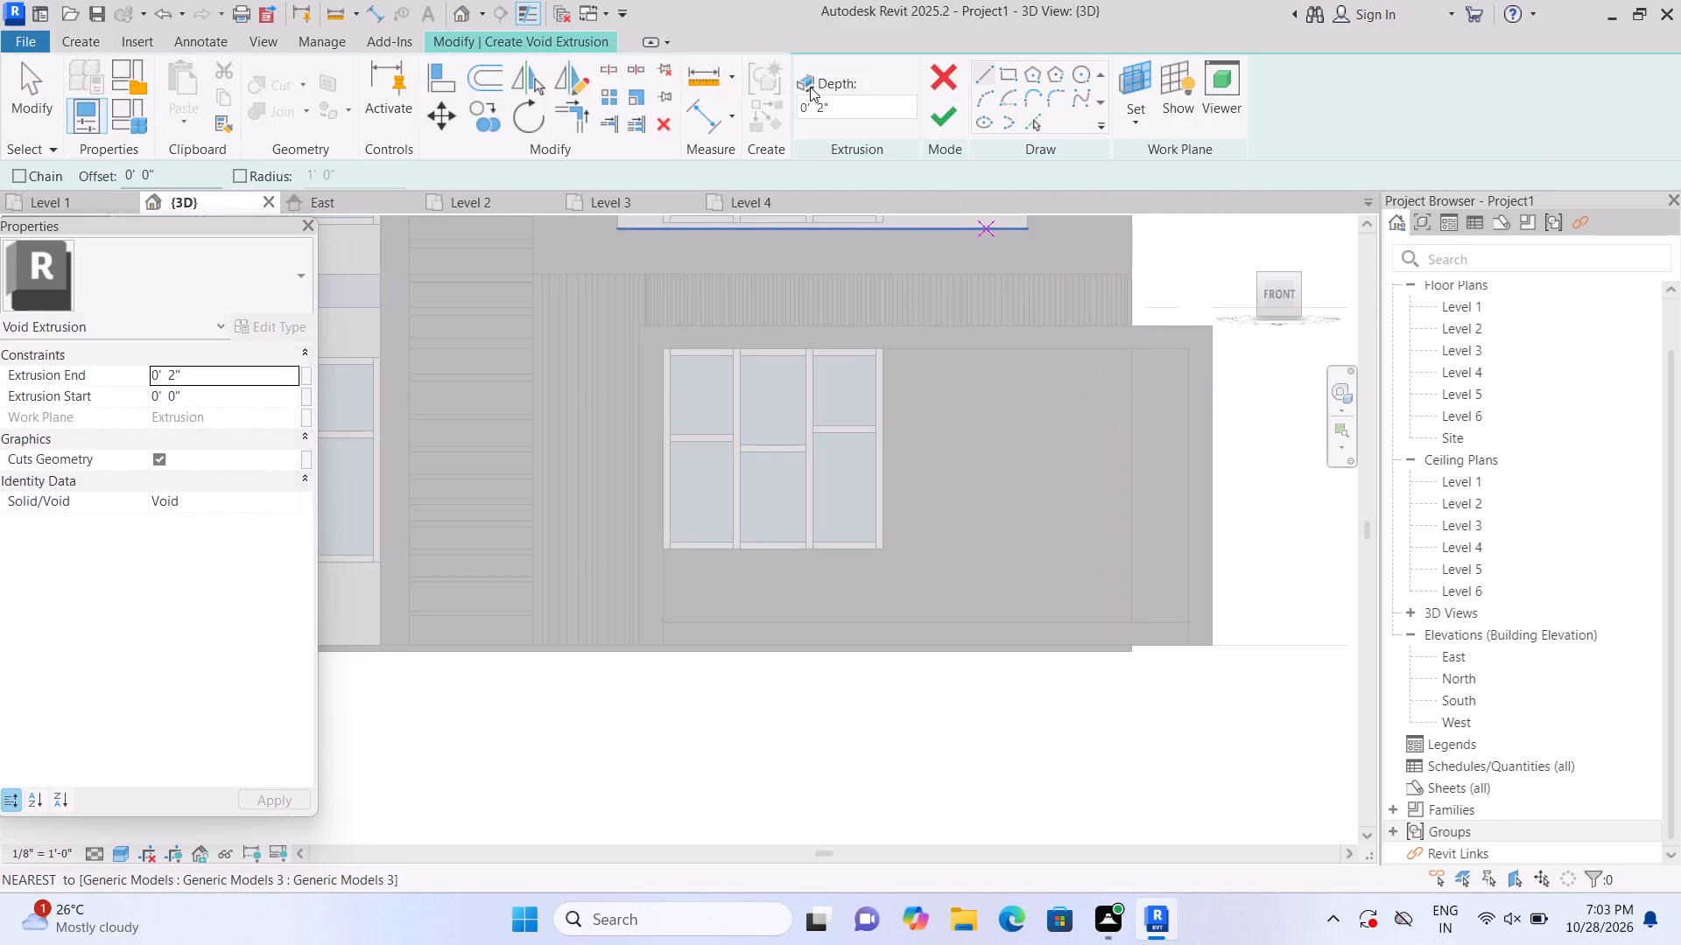
{"action": "left_click", "coordinate": [1011, 66]}
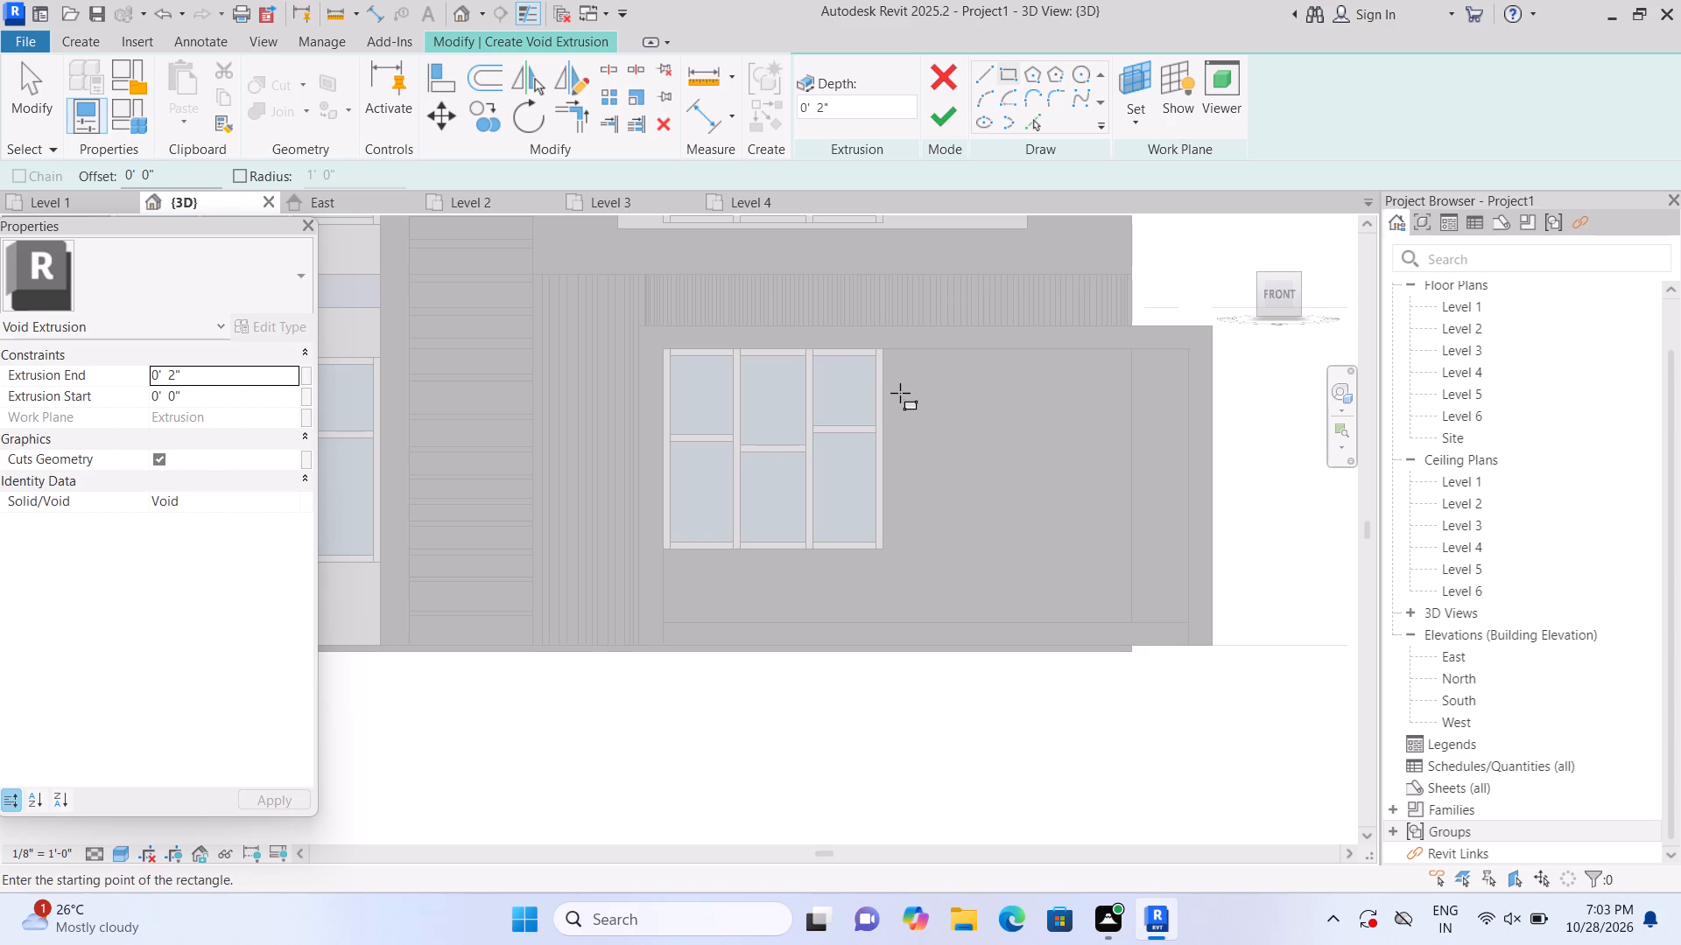
{"action": "scroll", "coordinate": [892, 378], "scroll_direction": "up", "scroll_amount": 1}
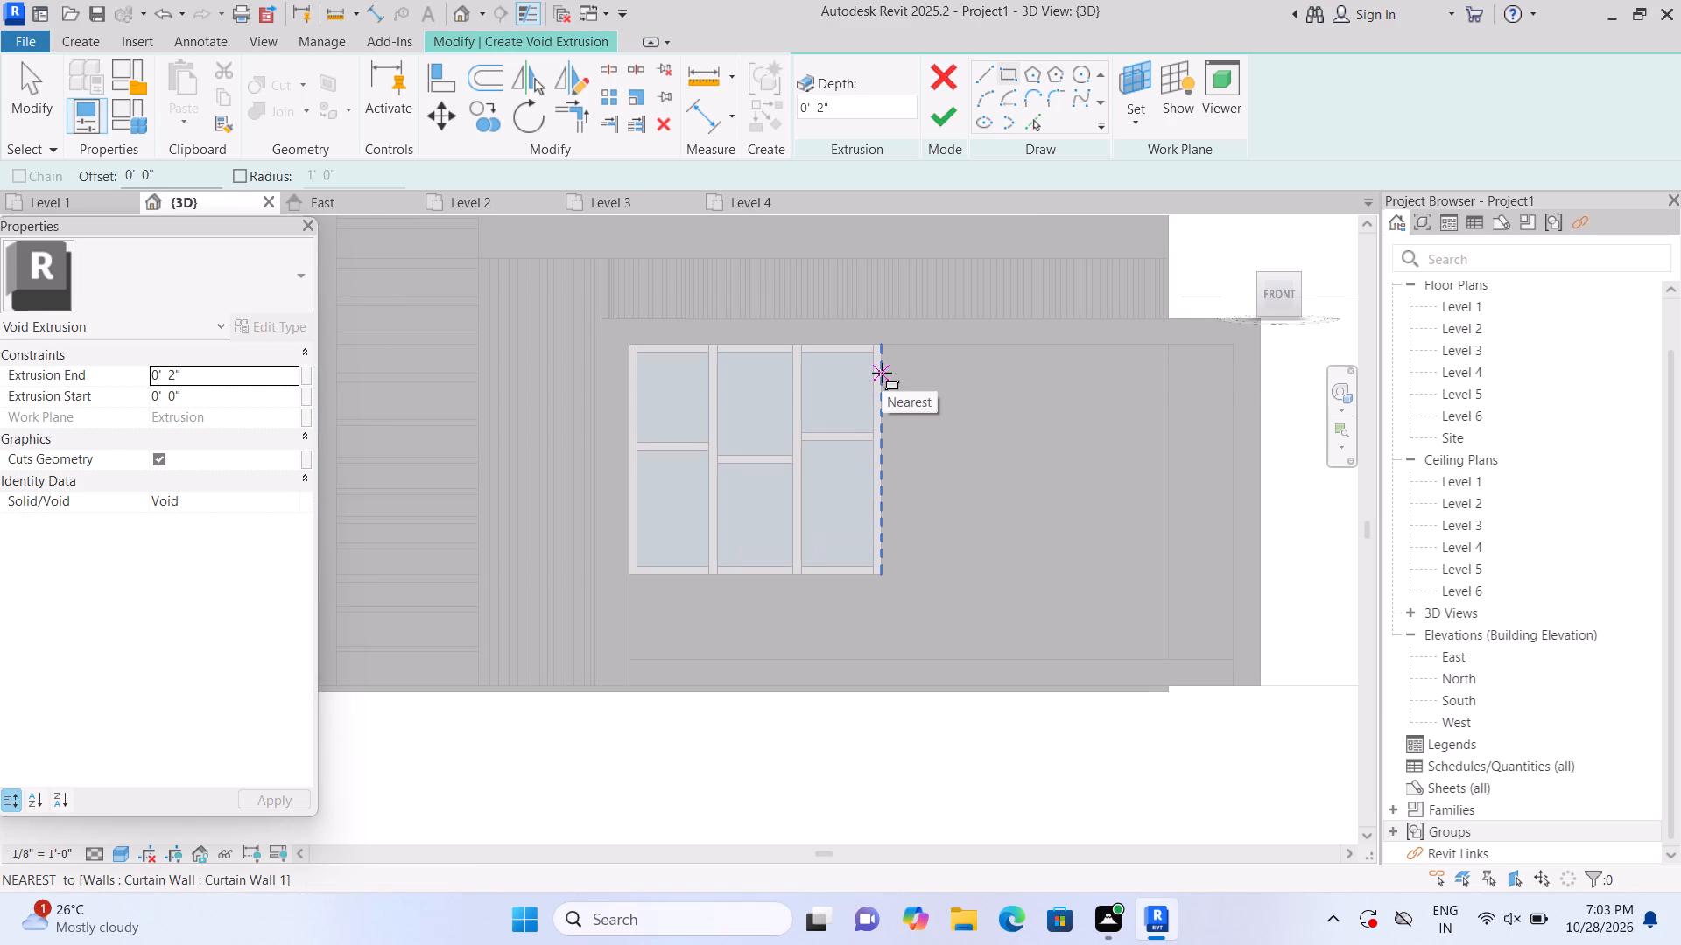
{"action": "left_click", "coordinate": [883, 368]}
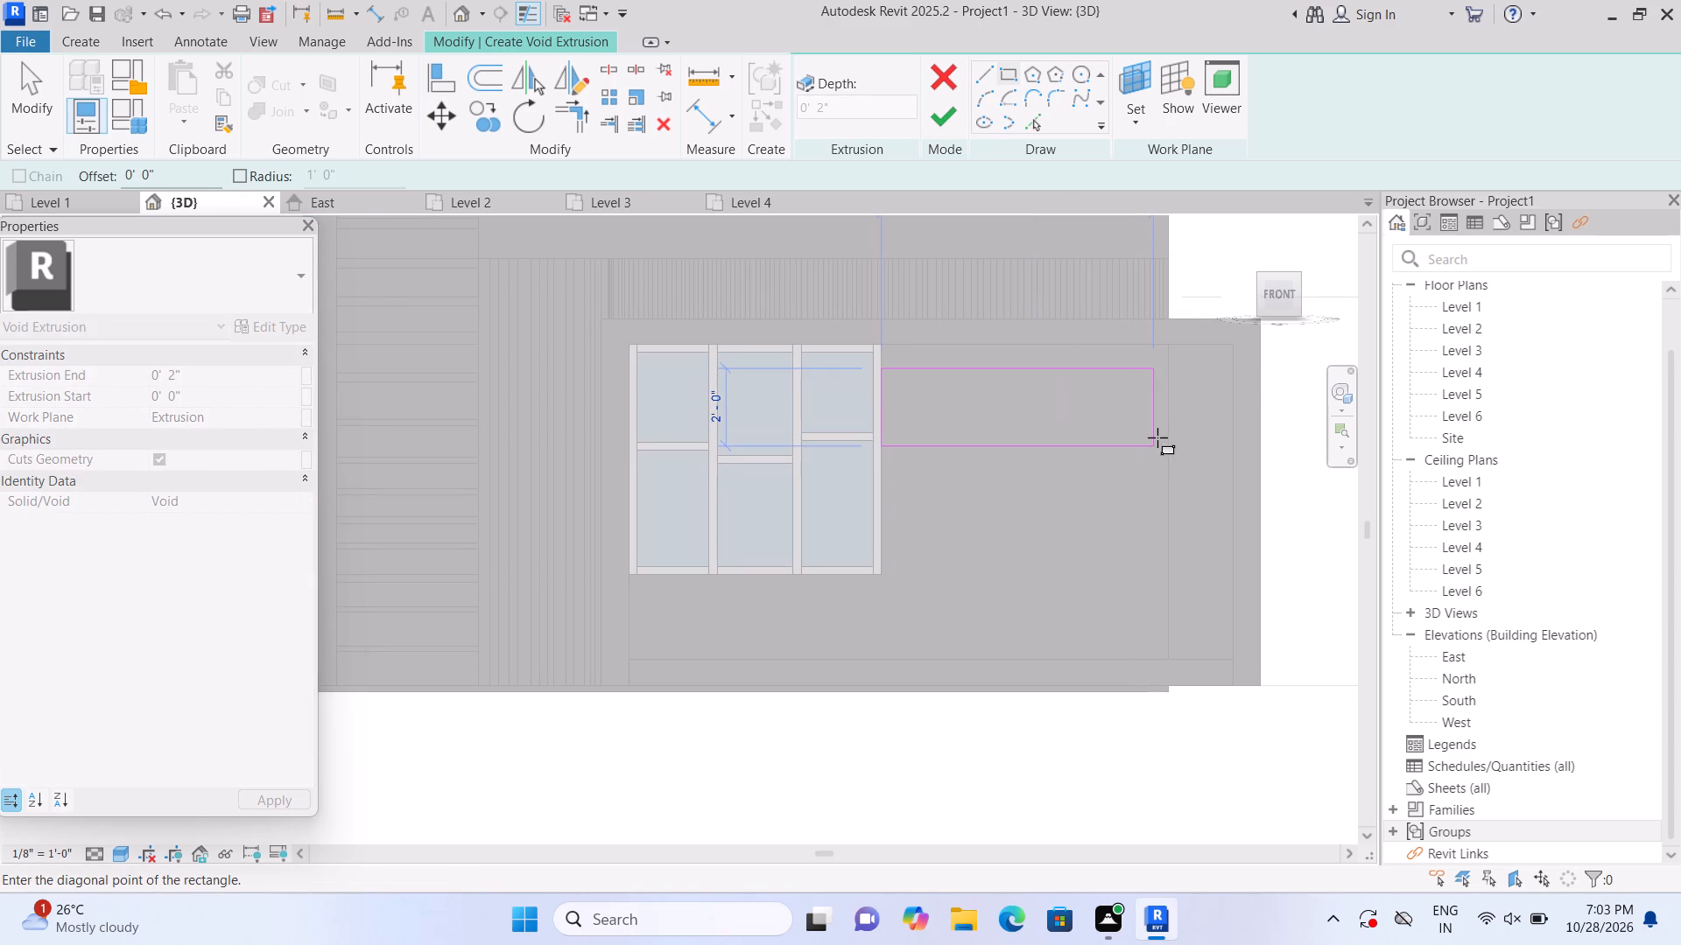
{"action": "double_click", "coordinate": [1165, 381]}
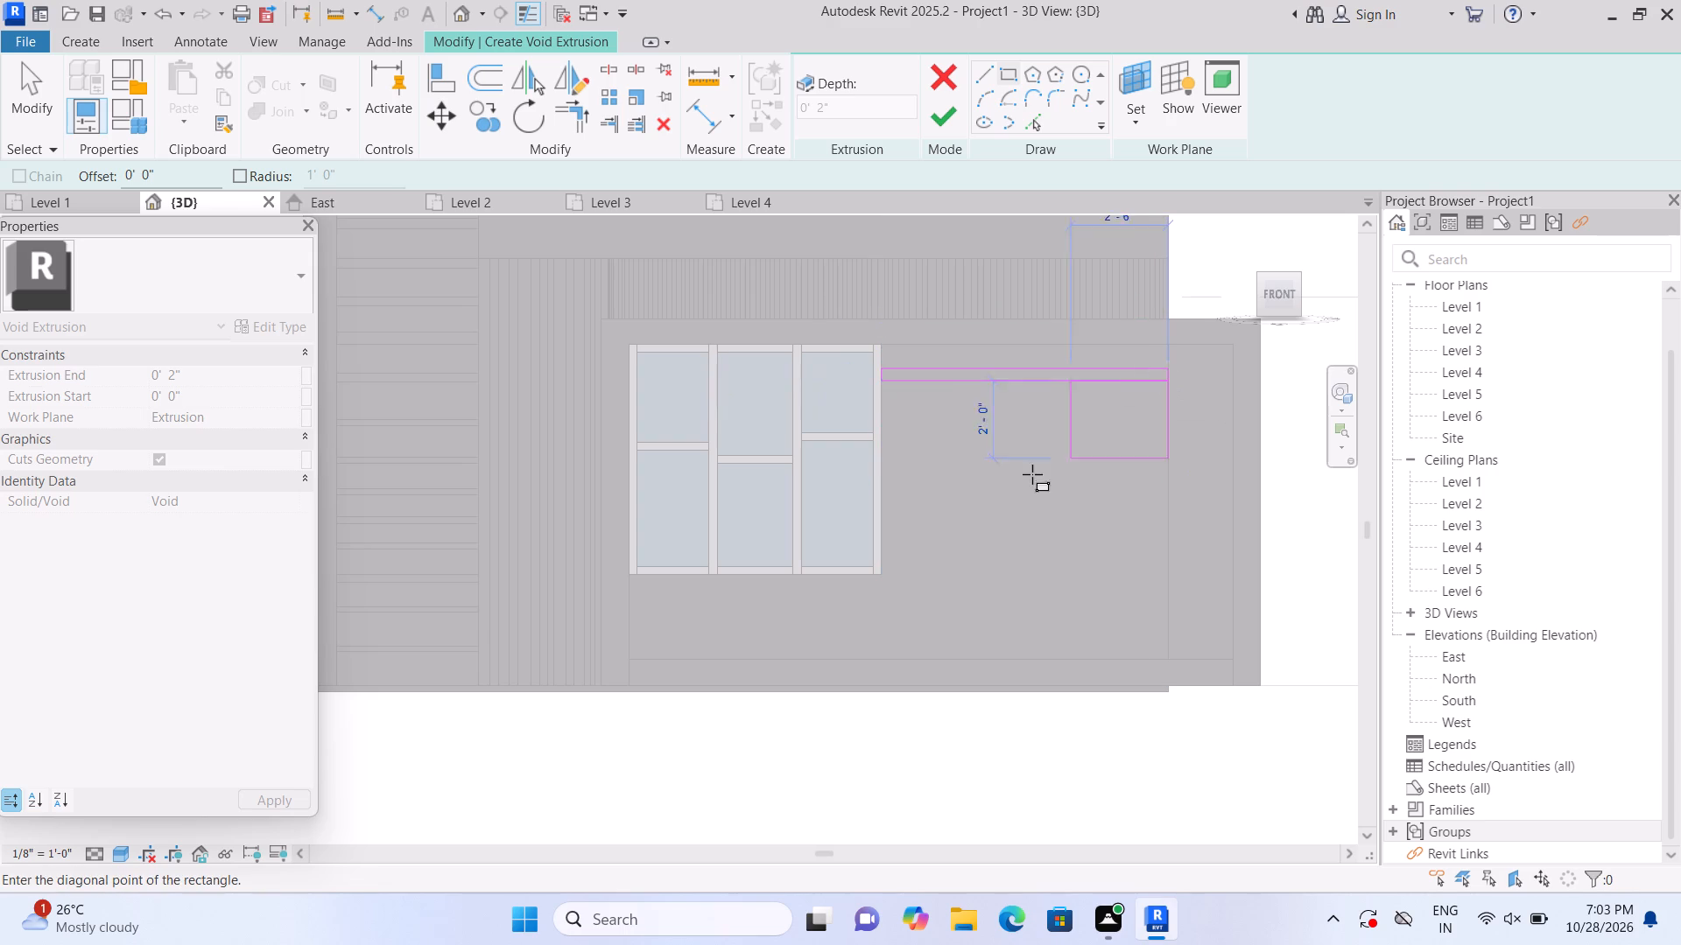
{"action": "key", "text": "Escape"}
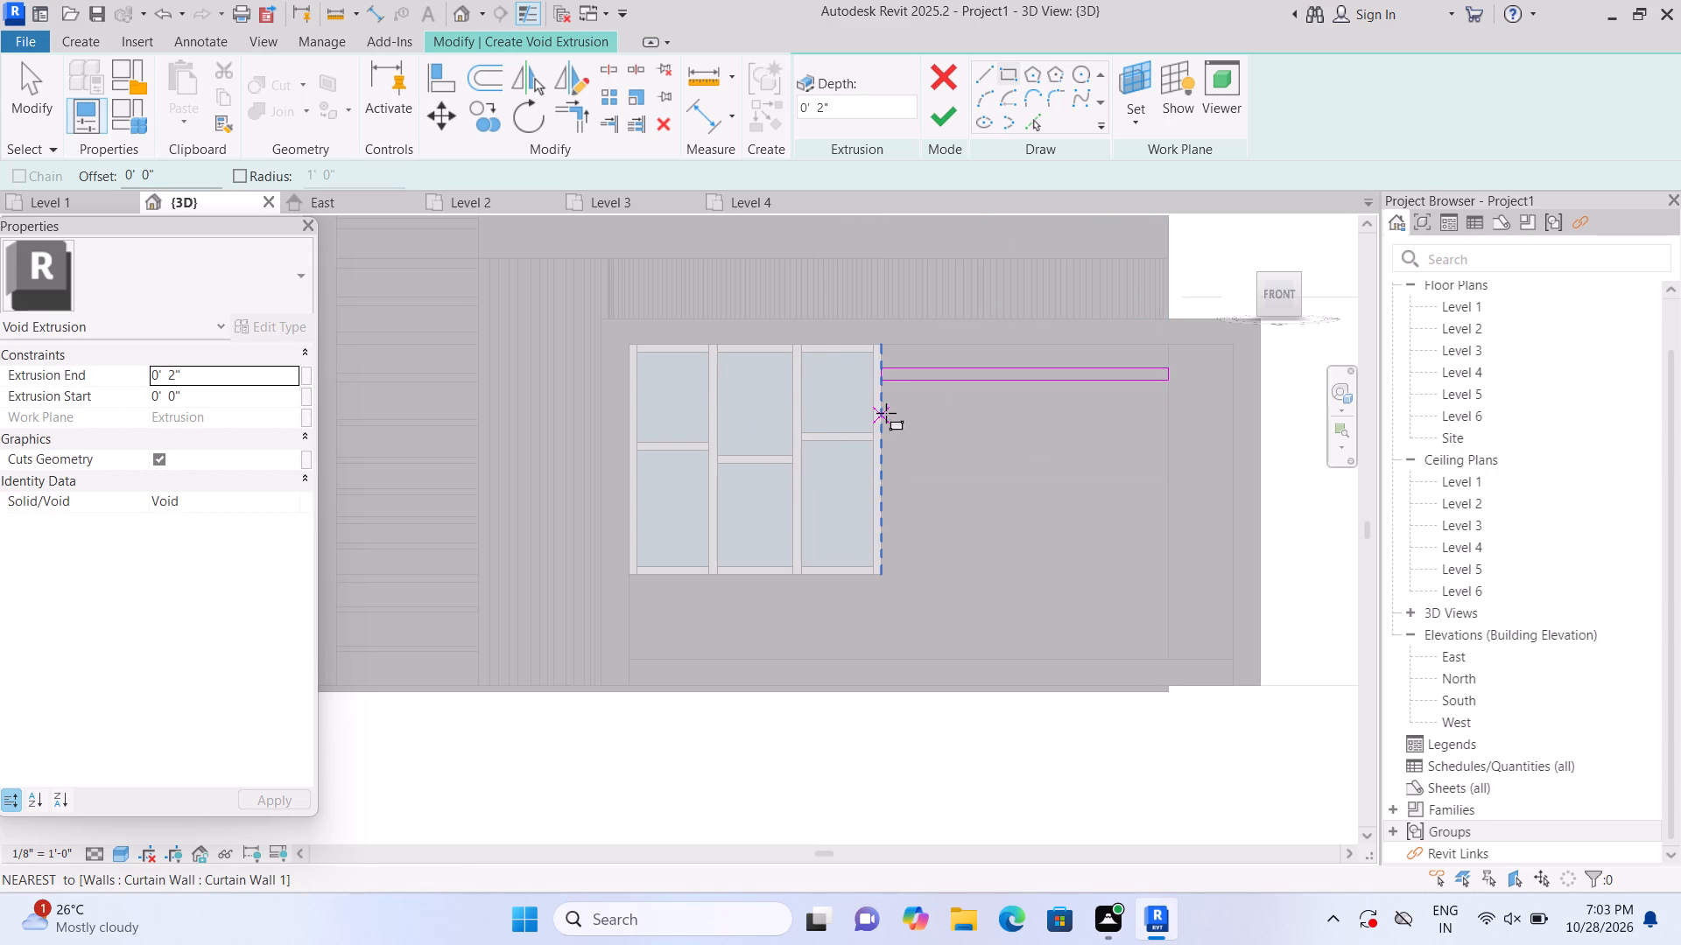
Sketch three more 7'-4 1/2" long strips spaced below the first, about 4 1/4", 4" and 1 3/4" high.
{"action": "left_click", "coordinate": [883, 407]}
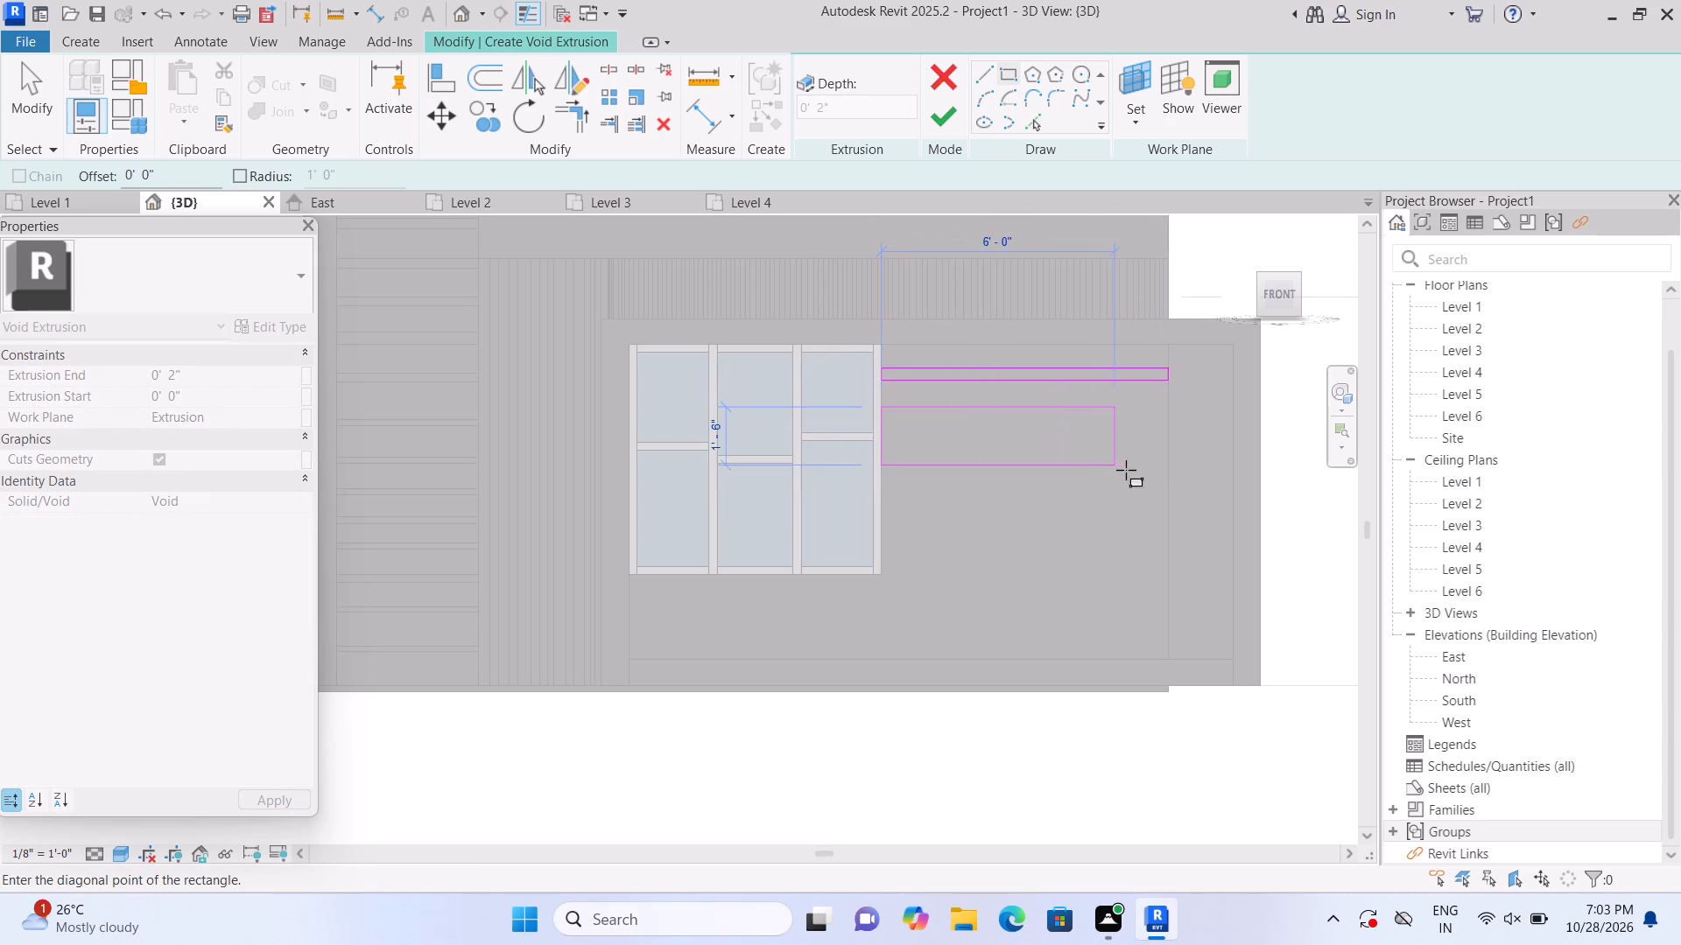
{"action": "left_click", "coordinate": [1168, 421]}
{"action": "key", "text": "Escape"}
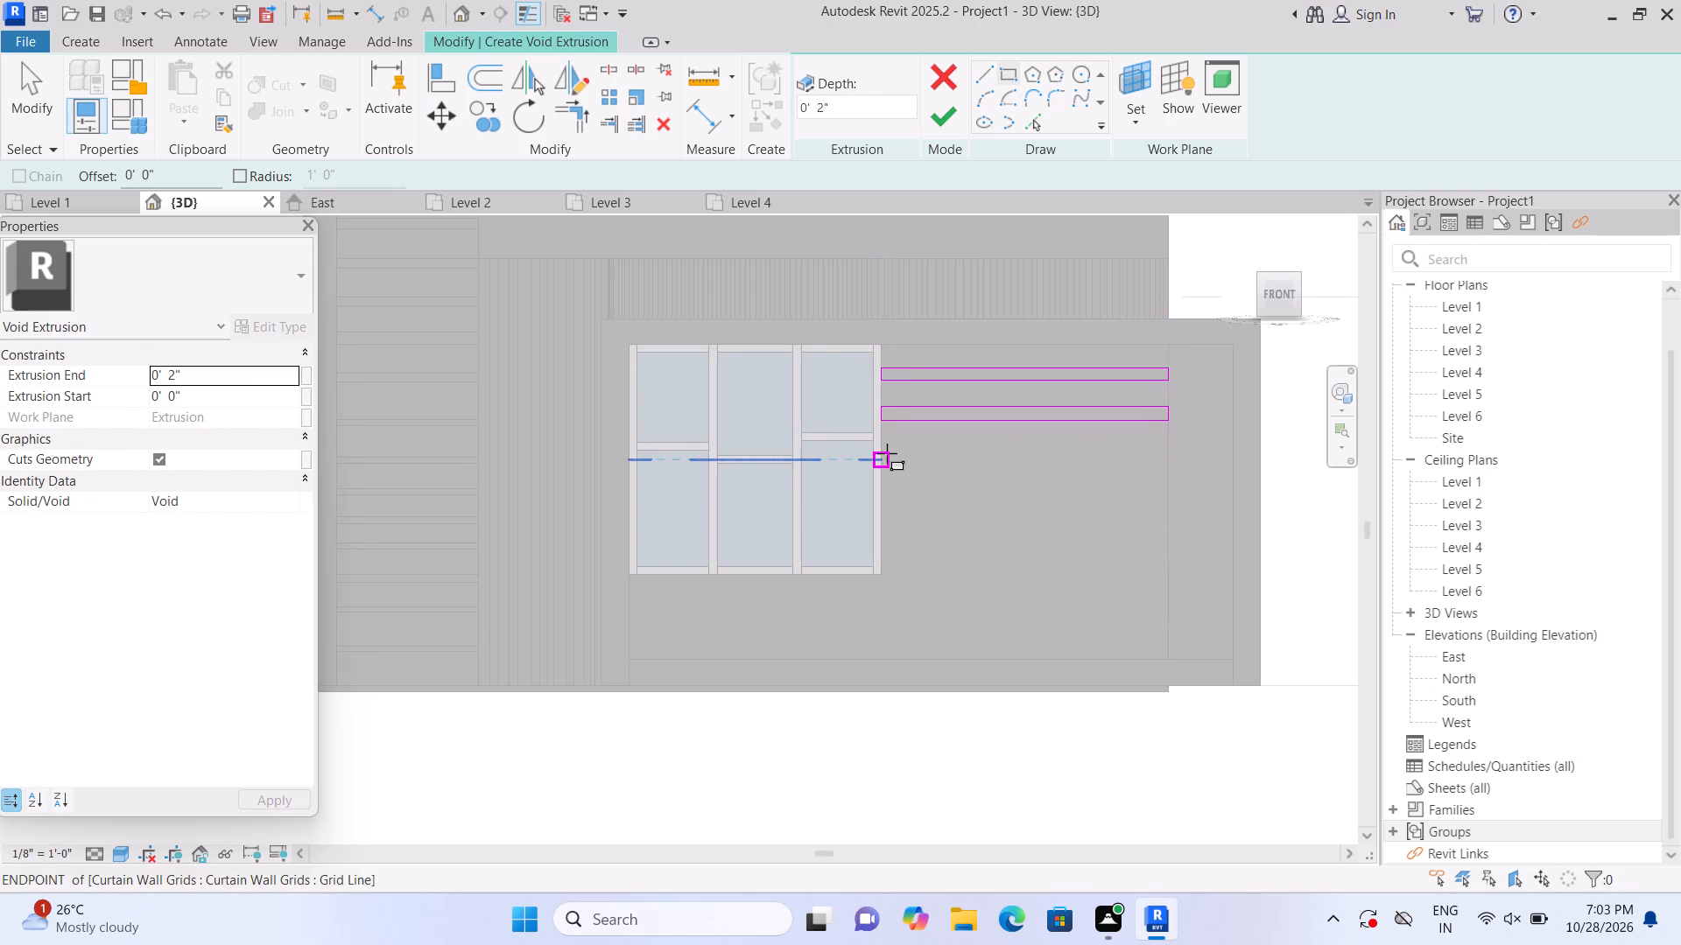
{"action": "left_click", "coordinate": [886, 444]}
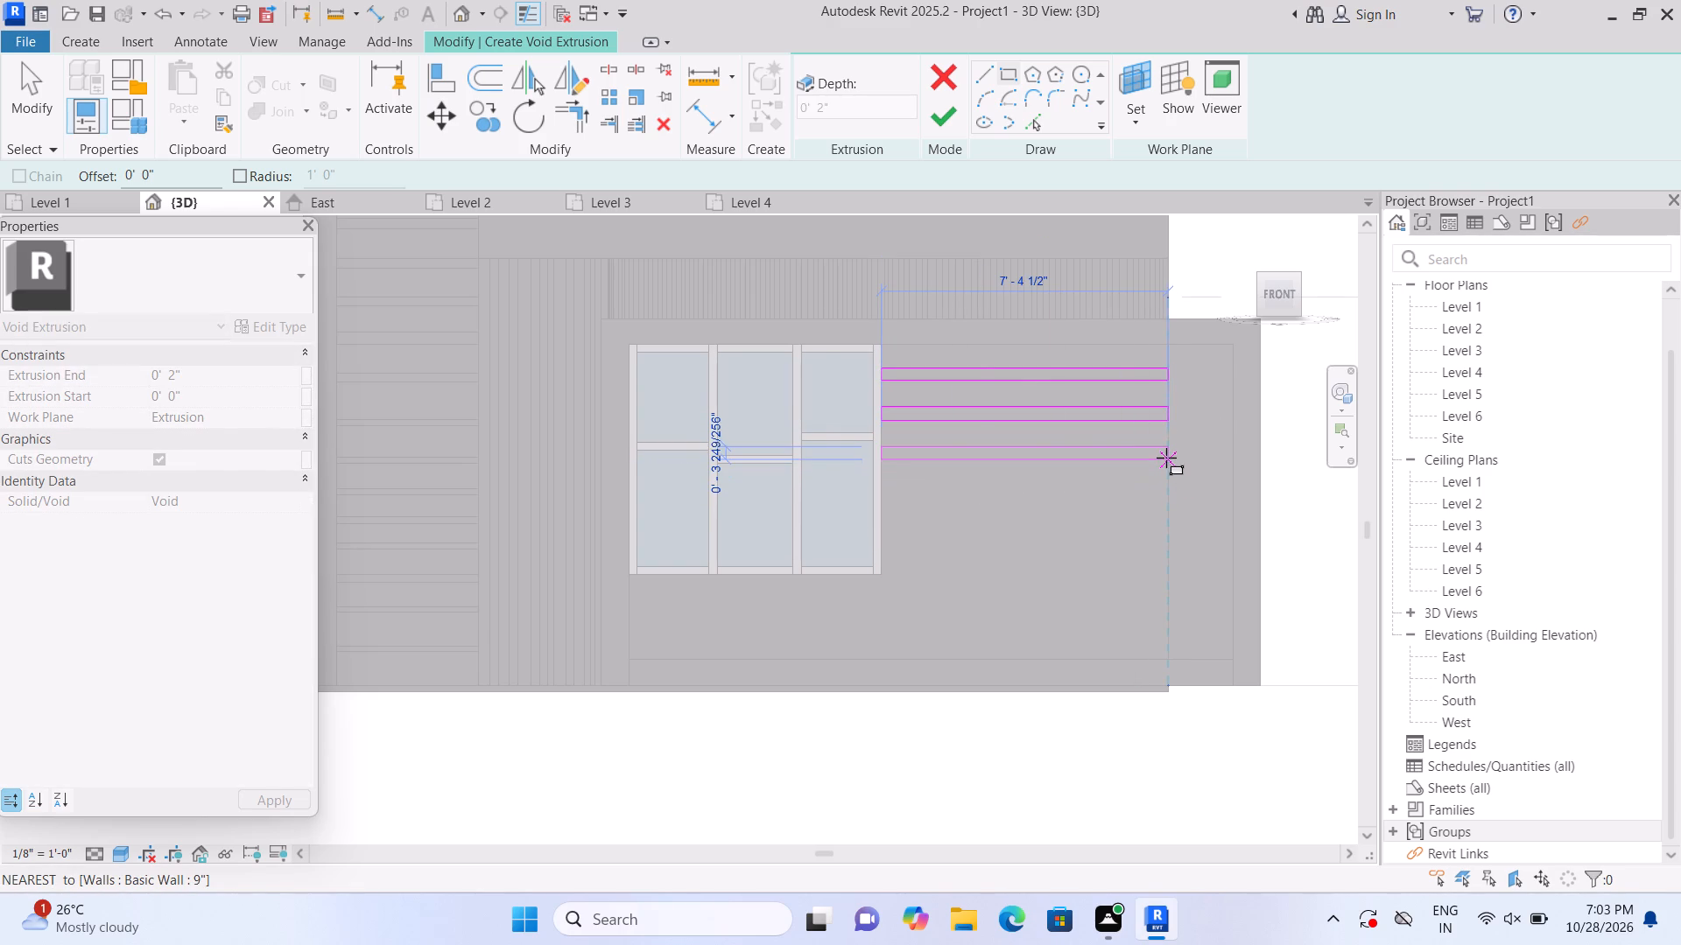
{"action": "left_click", "coordinate": [1166, 458]}
{"action": "key", "text": "Escape"}
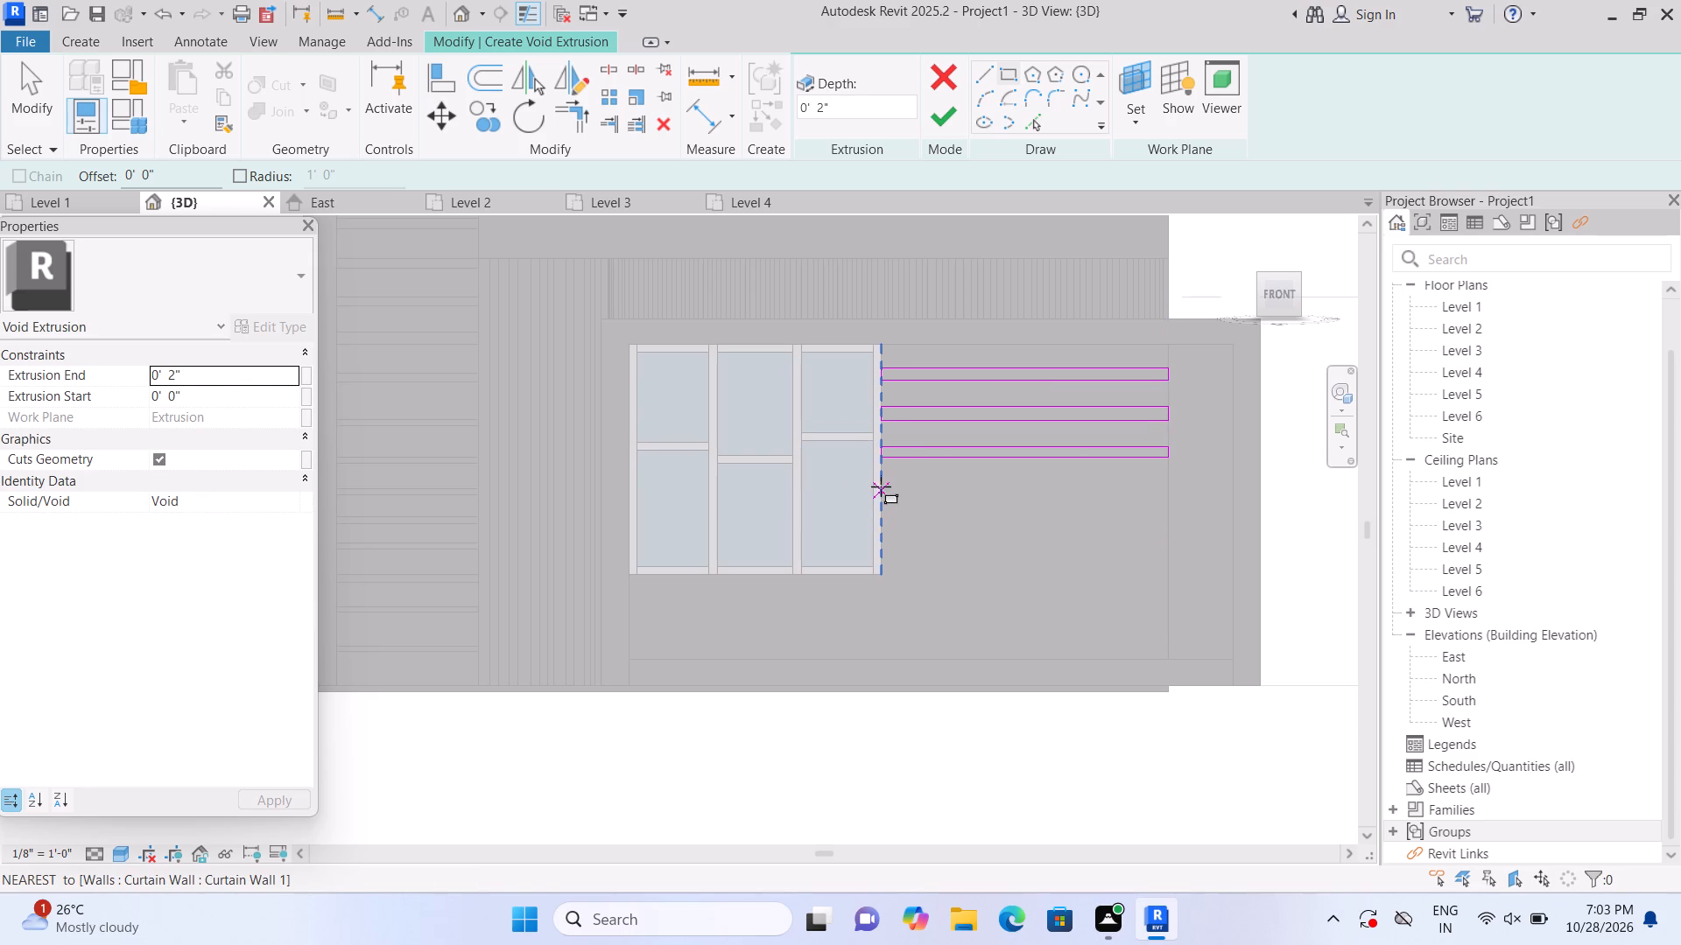
{"action": "left_click", "coordinate": [884, 486]}
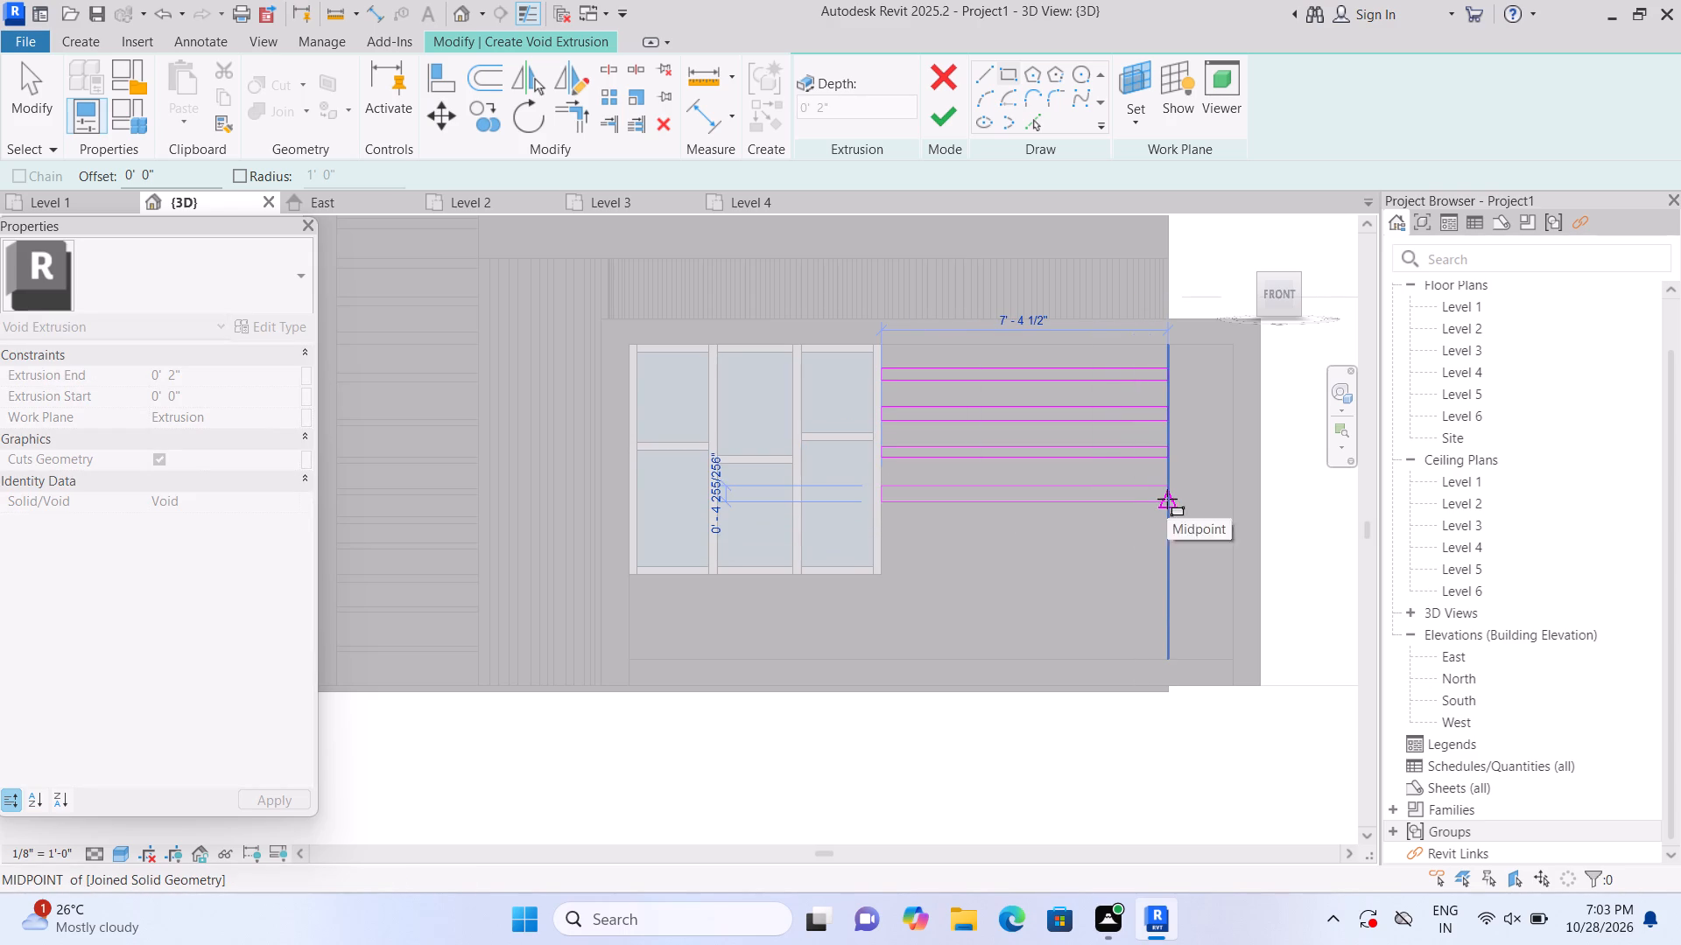
{"action": "scroll", "coordinate": [1165, 497], "scroll_direction": "up", "scroll_amount": 1}
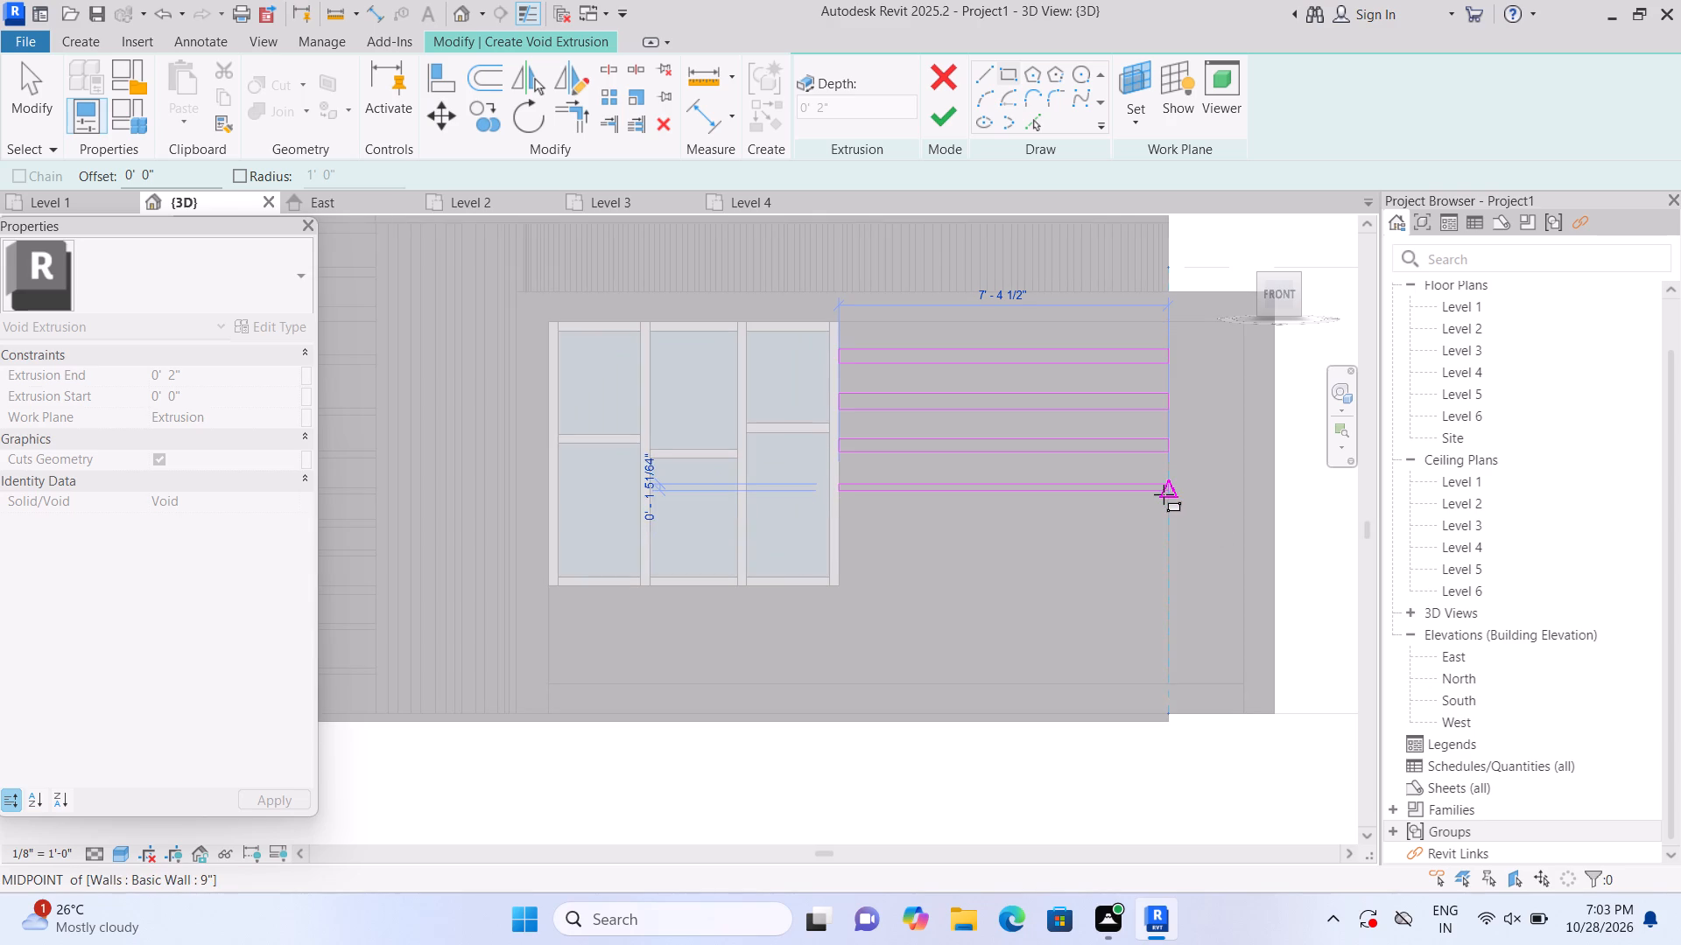
{"action": "scroll", "coordinate": [1164, 500], "scroll_direction": "up", "scroll_amount": 2}
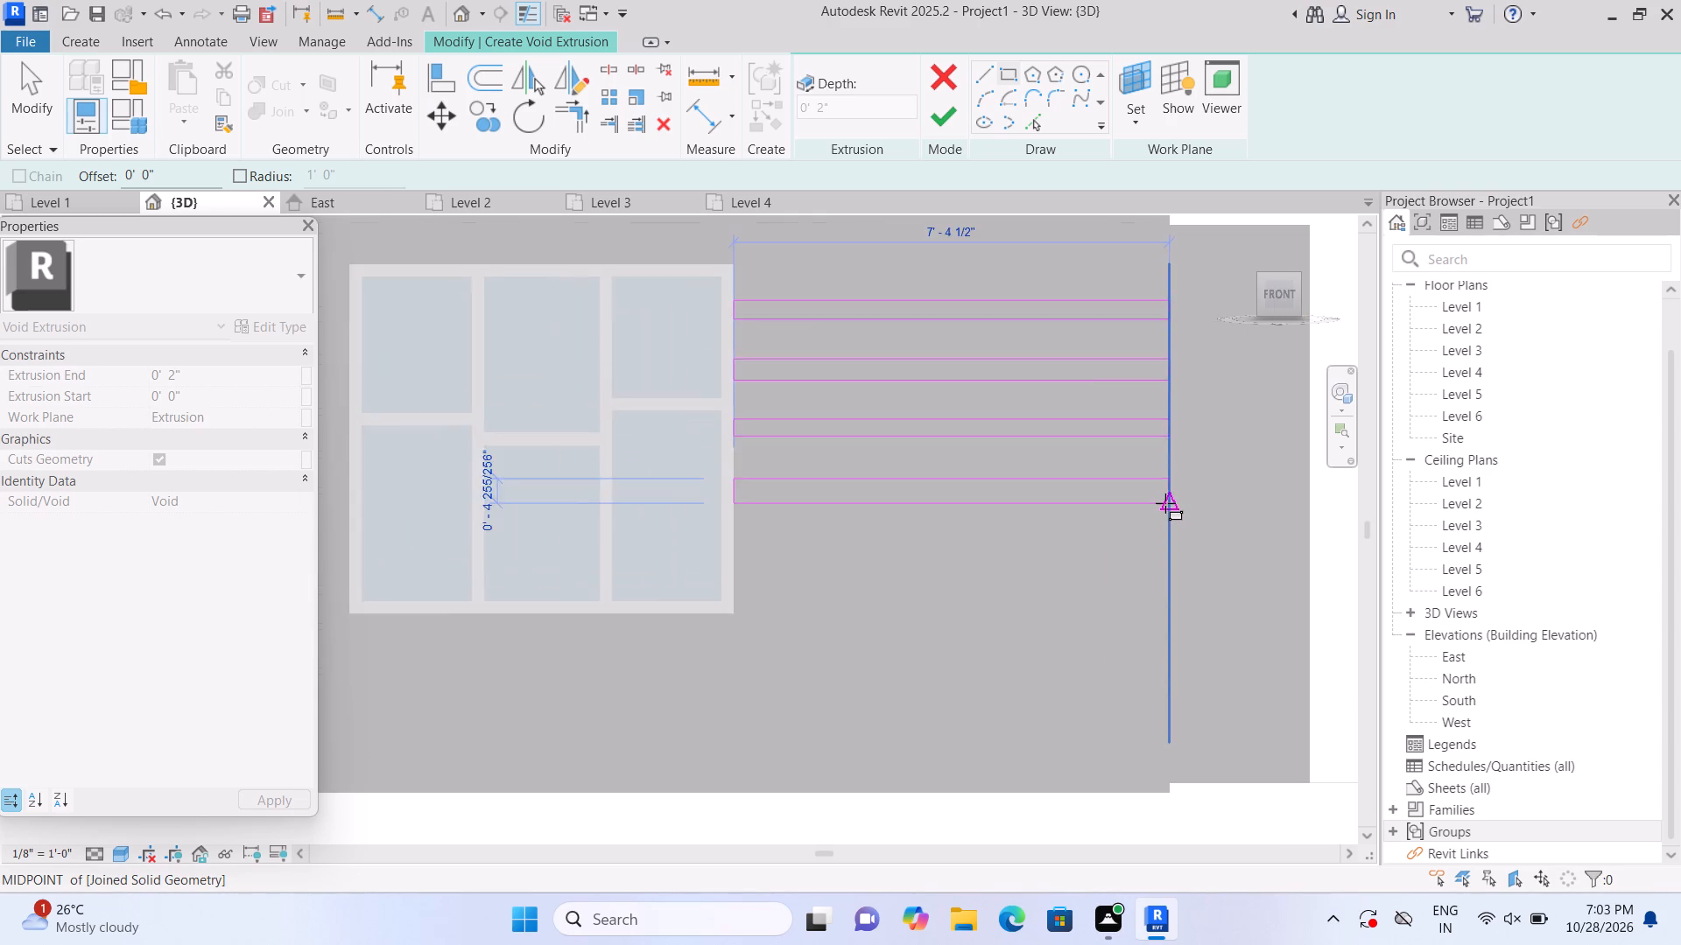
{"action": "scroll", "coordinate": [1165, 503], "scroll_direction": "up", "scroll_amount": 2}
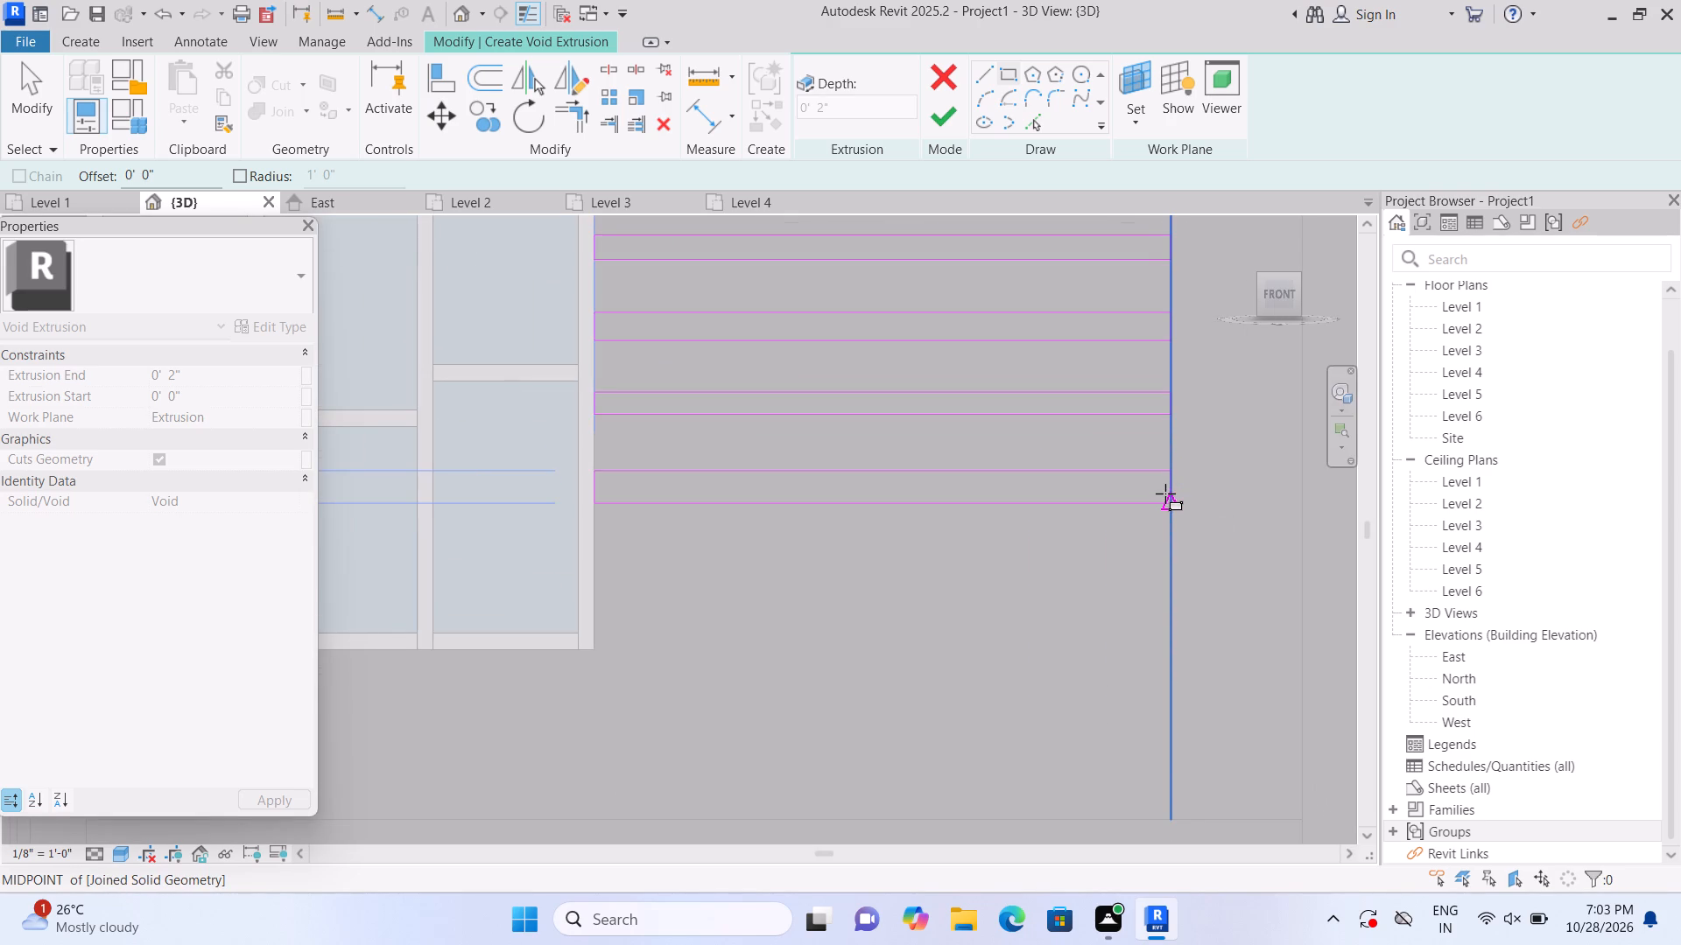
{"action": "left_click", "coordinate": [1169, 492]}
{"action": "scroll", "coordinate": [1135, 533], "scroll_direction": "down", "scroll_amount": 1}
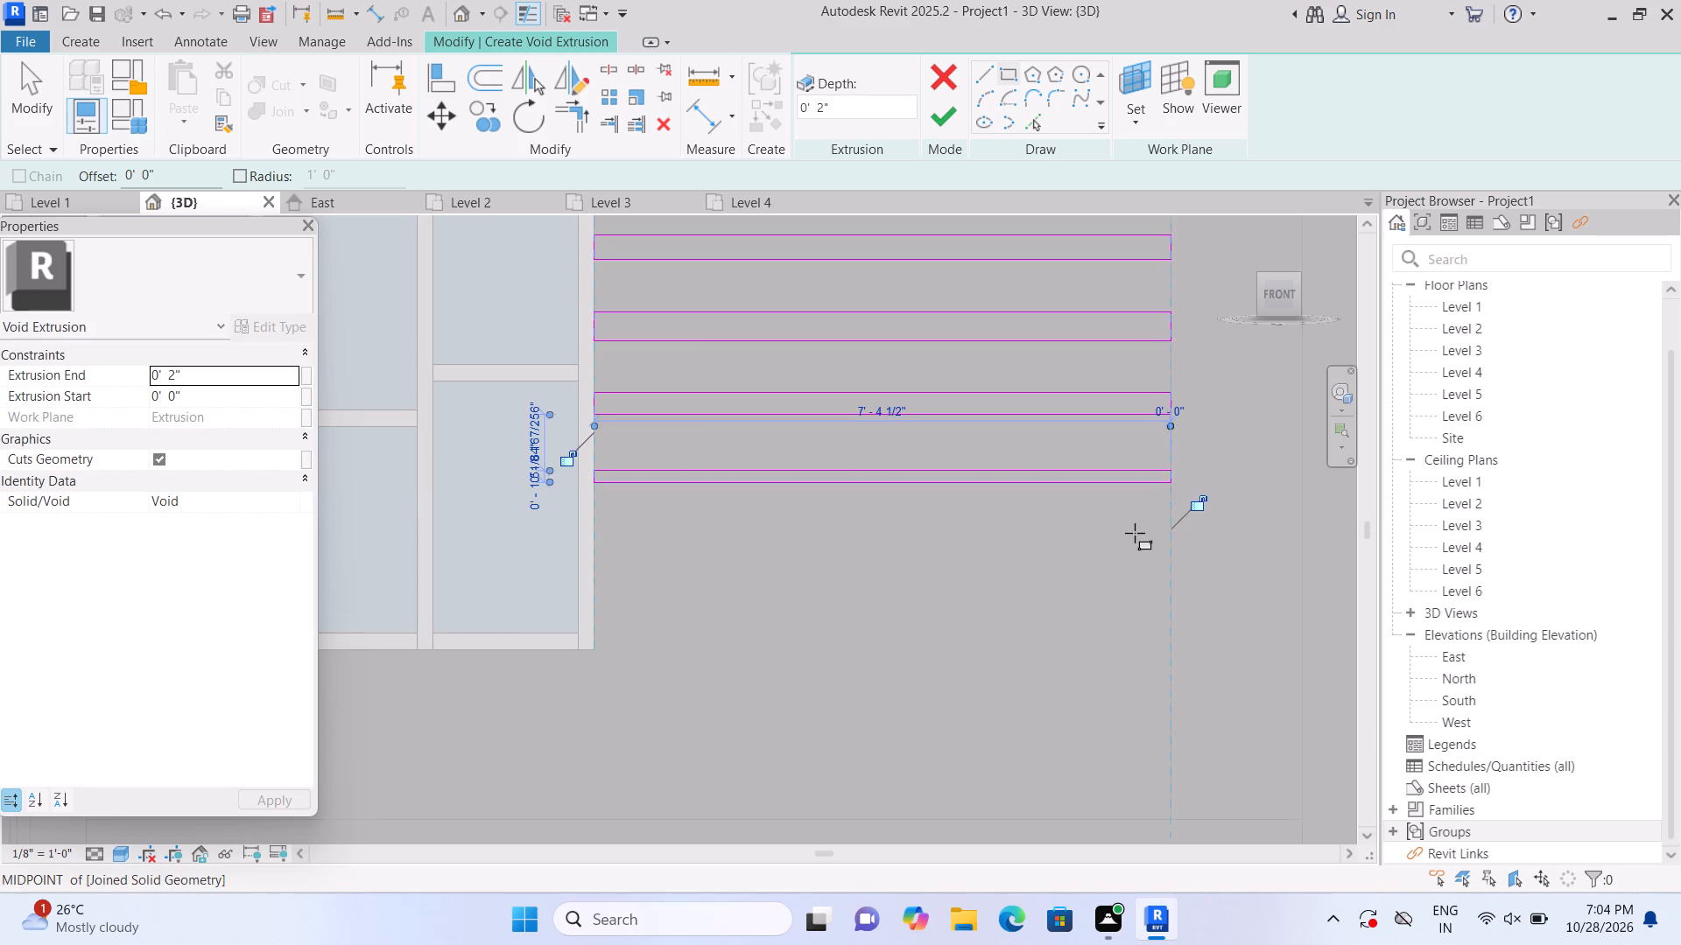
{"action": "scroll", "coordinate": [1135, 533], "scroll_direction": "down", "scroll_amount": 2}
{"action": "key", "text": "Escape"}
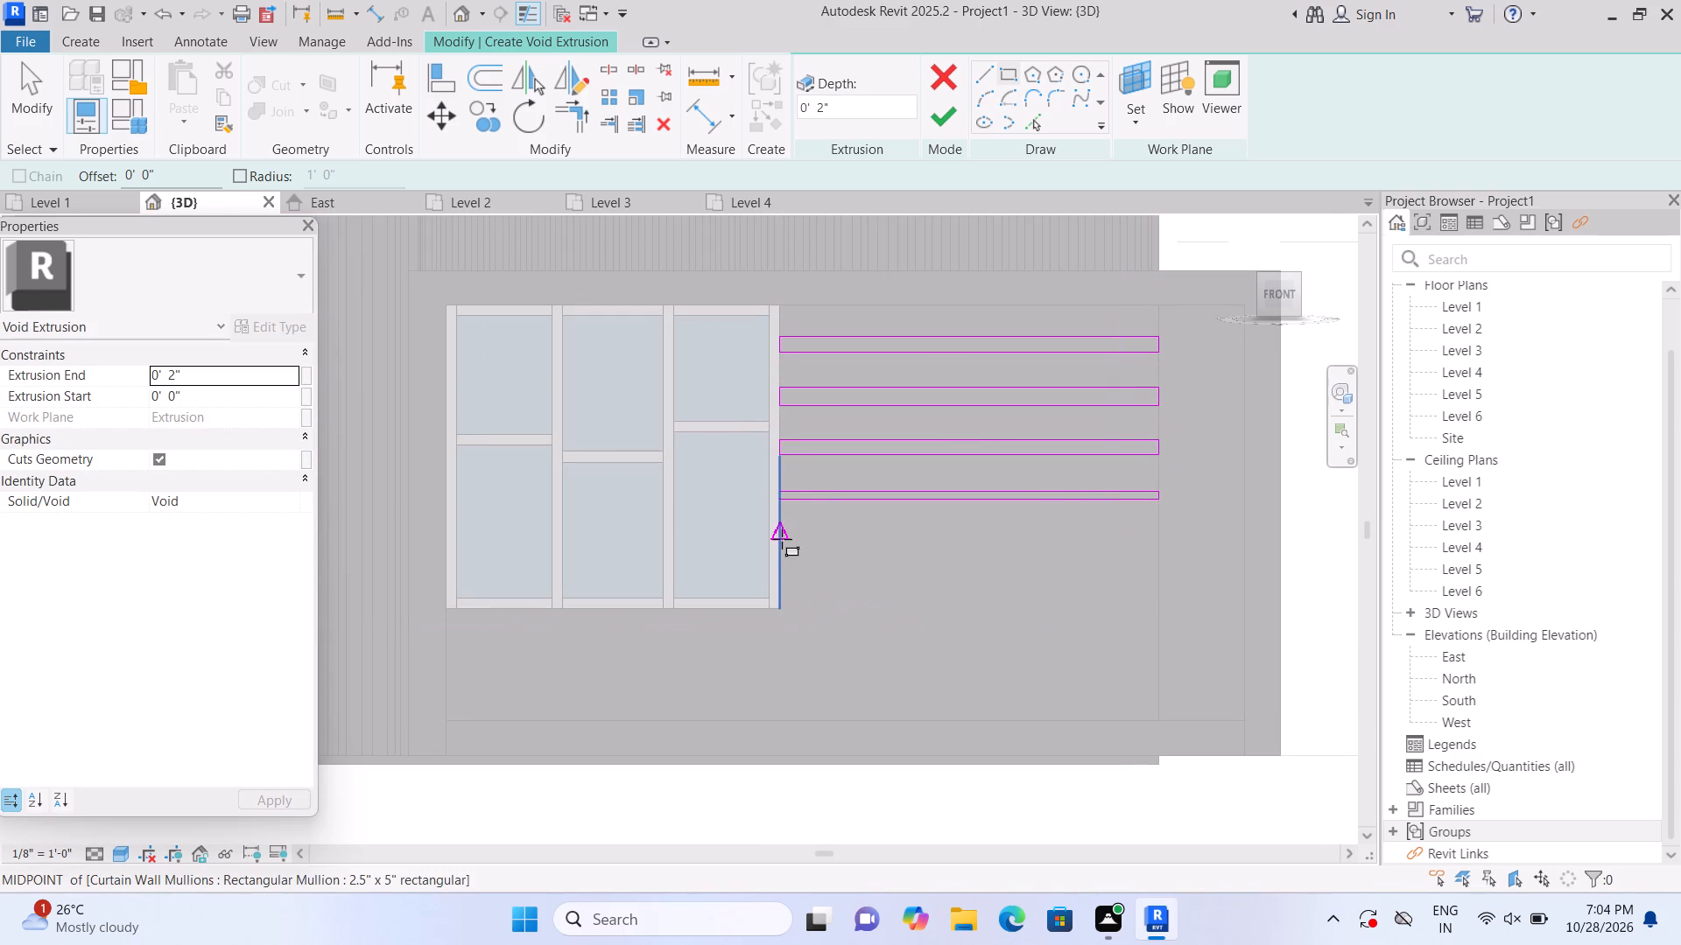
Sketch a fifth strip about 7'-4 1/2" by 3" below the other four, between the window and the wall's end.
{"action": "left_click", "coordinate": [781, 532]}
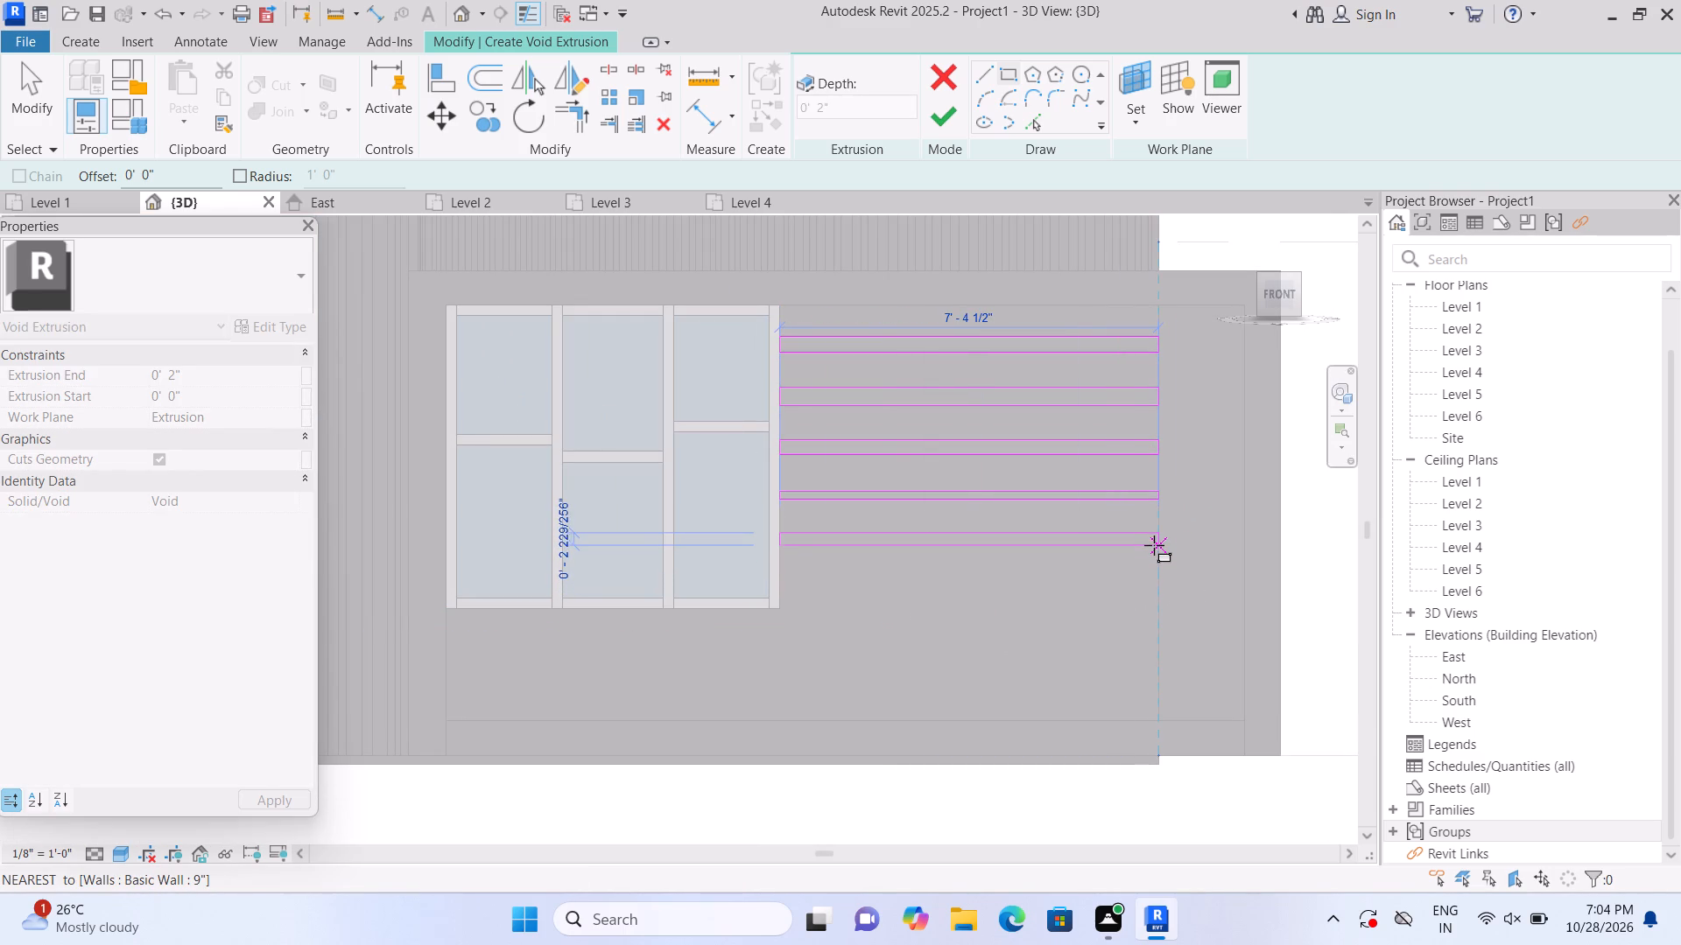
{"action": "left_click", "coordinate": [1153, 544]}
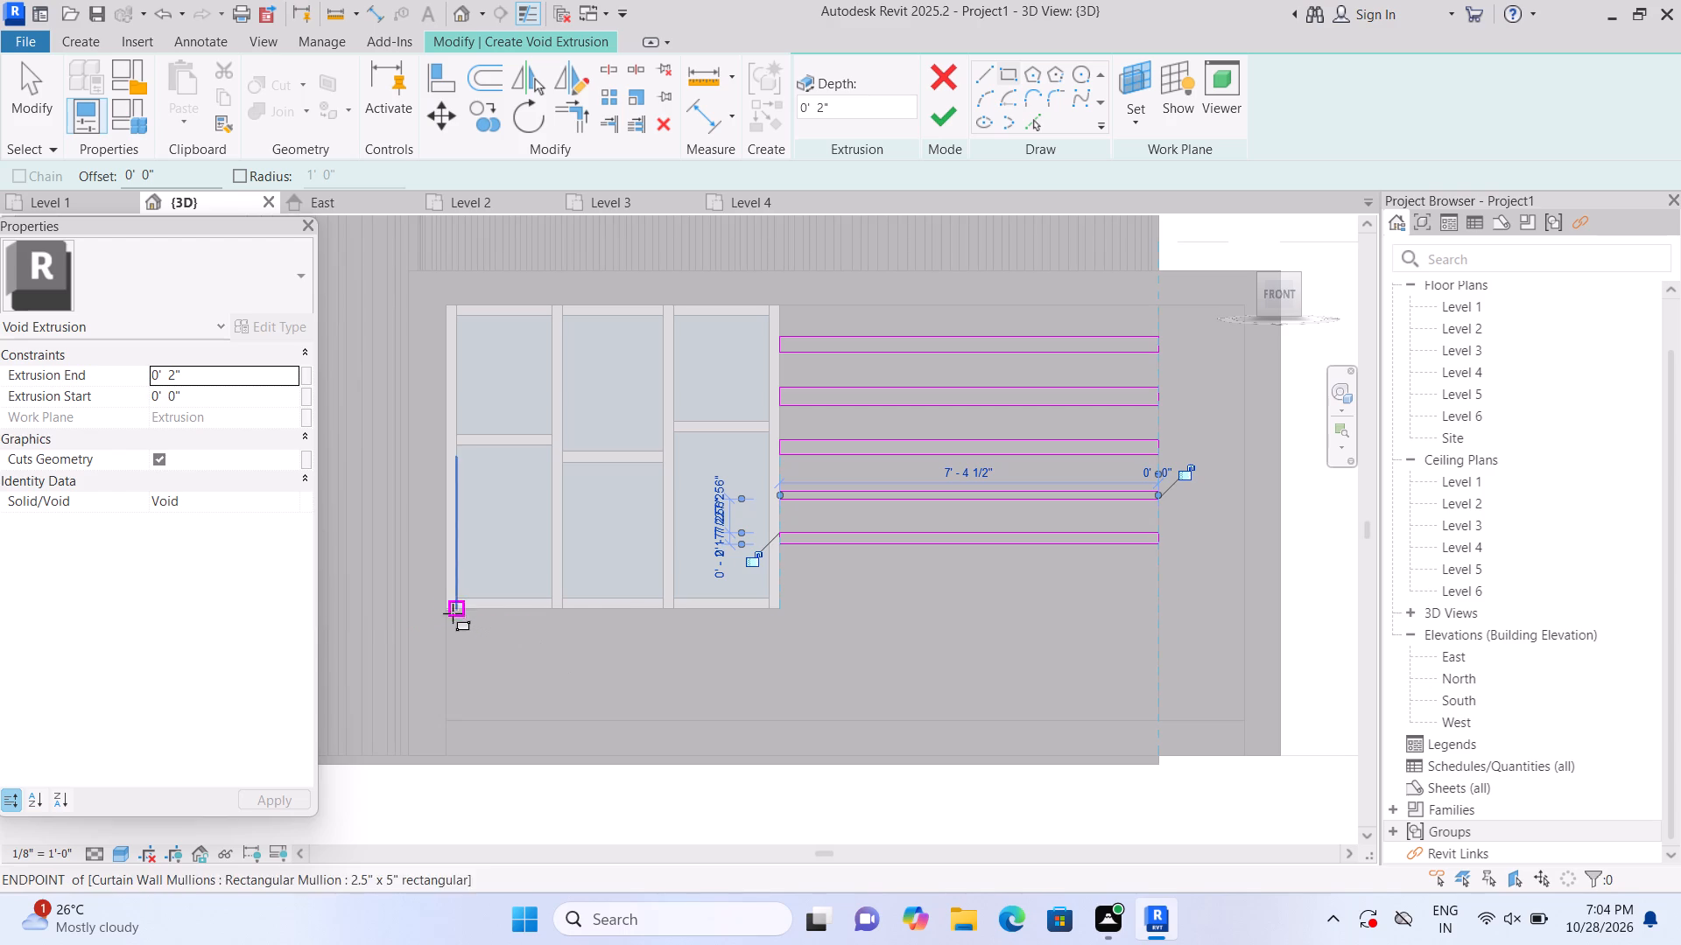
Sketch a strip about 13'-10 1/2" by 4 5/8" directly under the window, running from its far edge to the wall's end.
{"action": "left_click", "coordinate": [448, 608]}
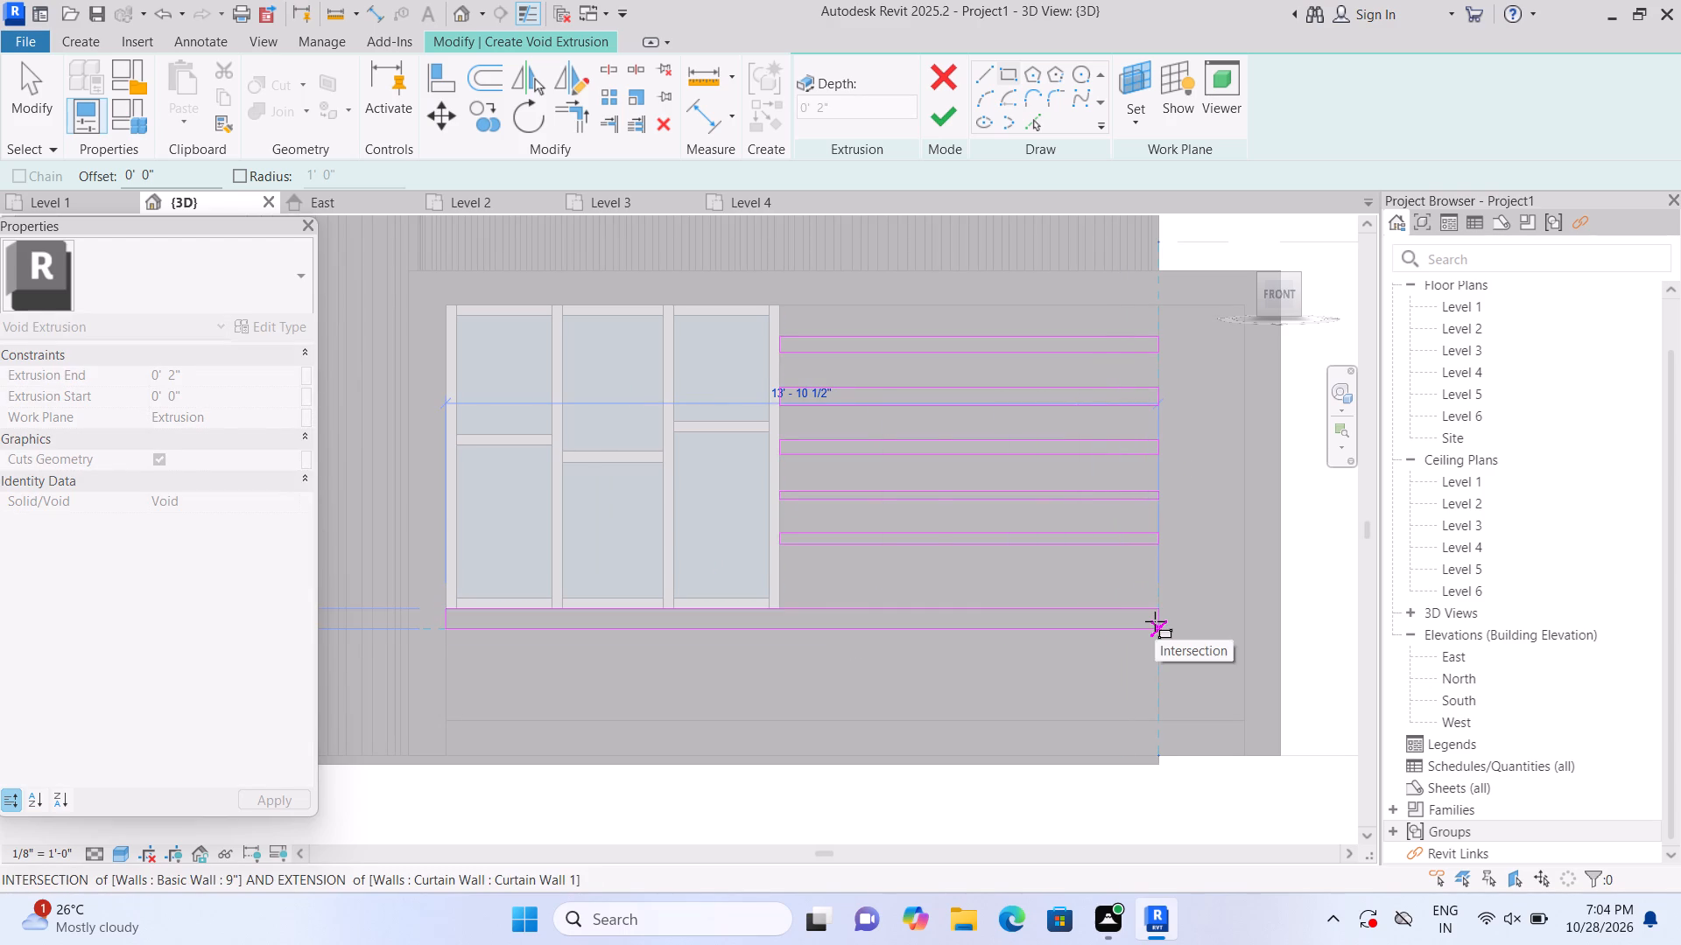
{"action": "left_click", "coordinate": [1155, 621]}
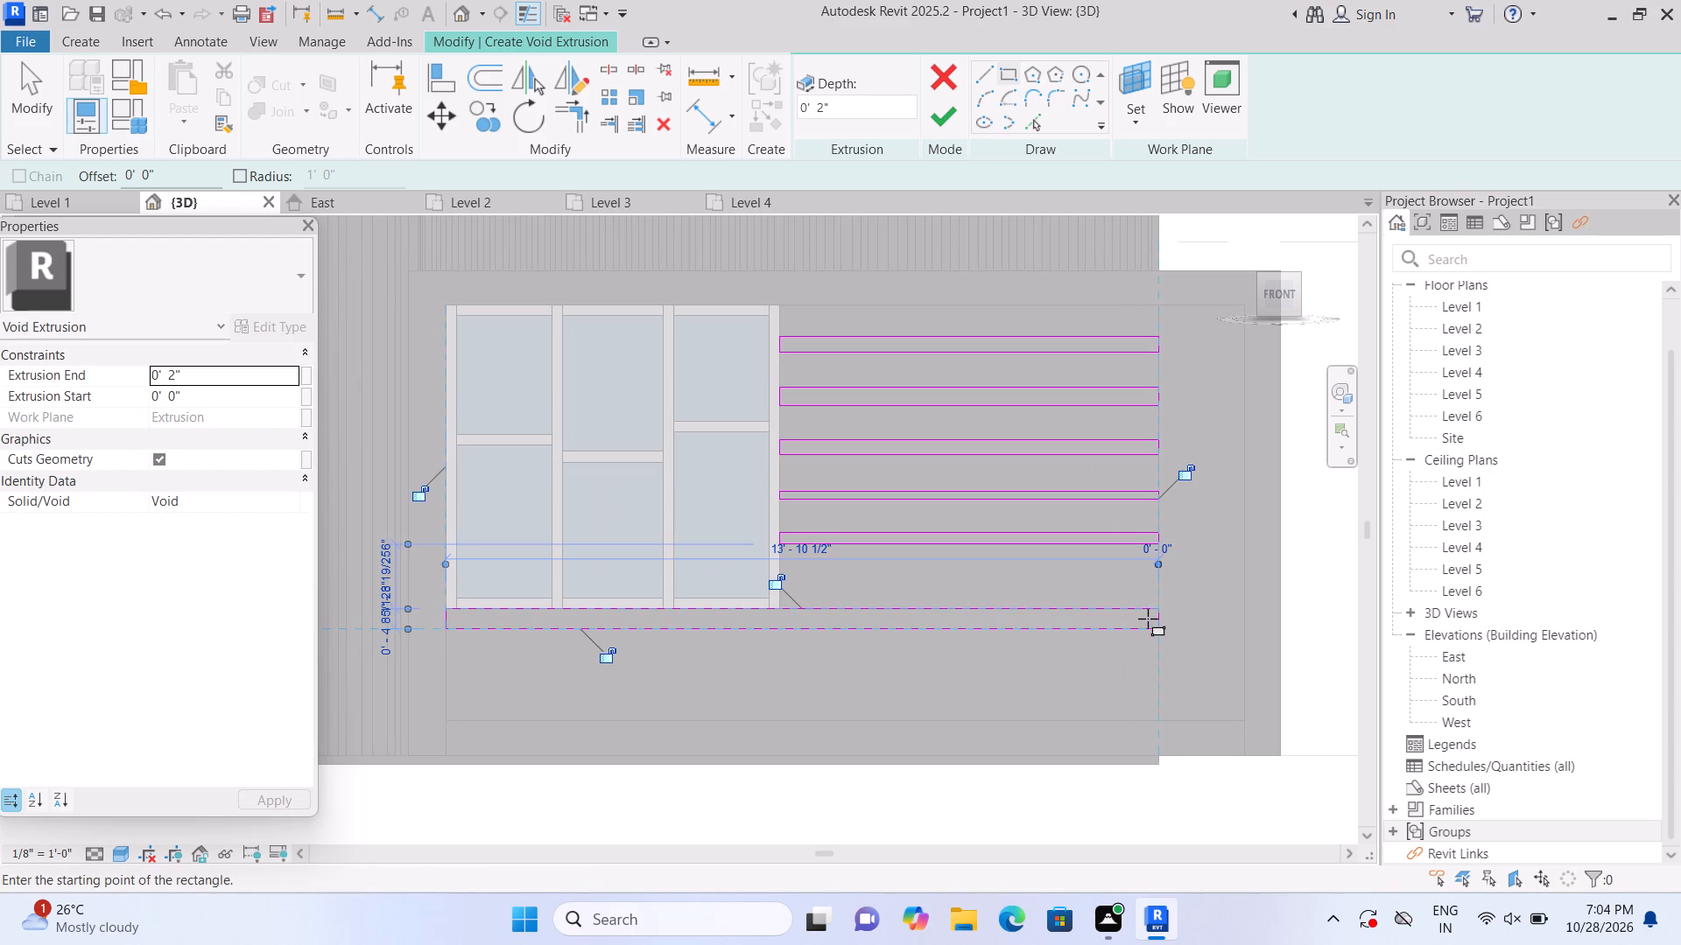
{"action": "key", "text": "Escape"}
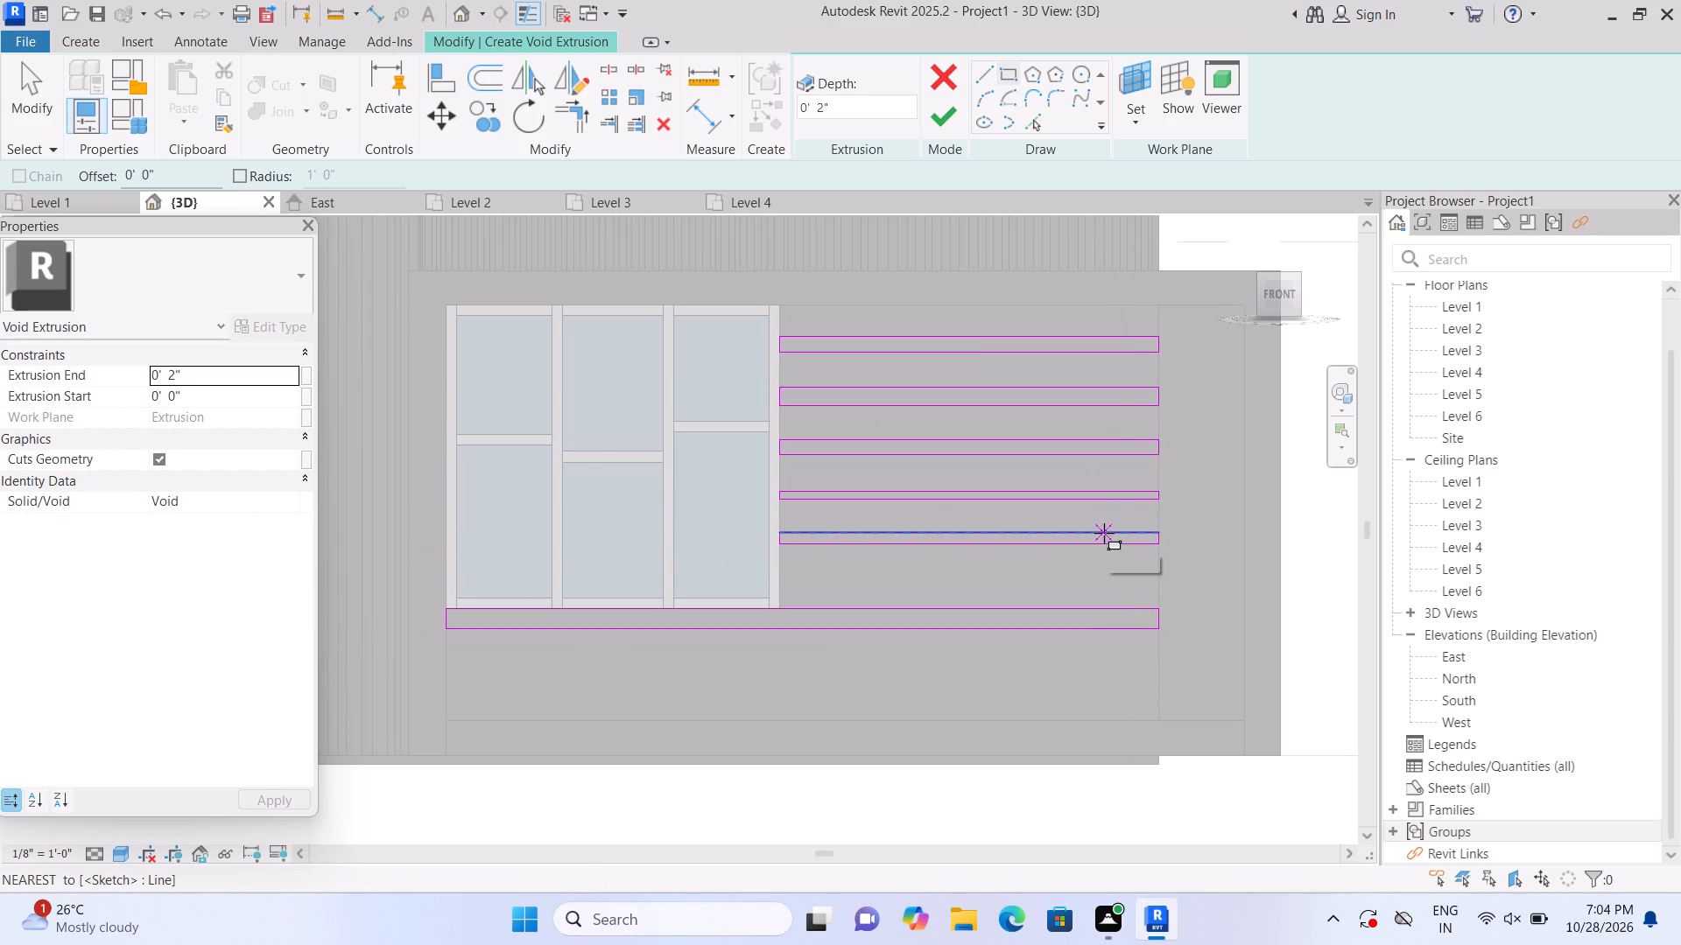
{"action": "key", "text": "Escape"}
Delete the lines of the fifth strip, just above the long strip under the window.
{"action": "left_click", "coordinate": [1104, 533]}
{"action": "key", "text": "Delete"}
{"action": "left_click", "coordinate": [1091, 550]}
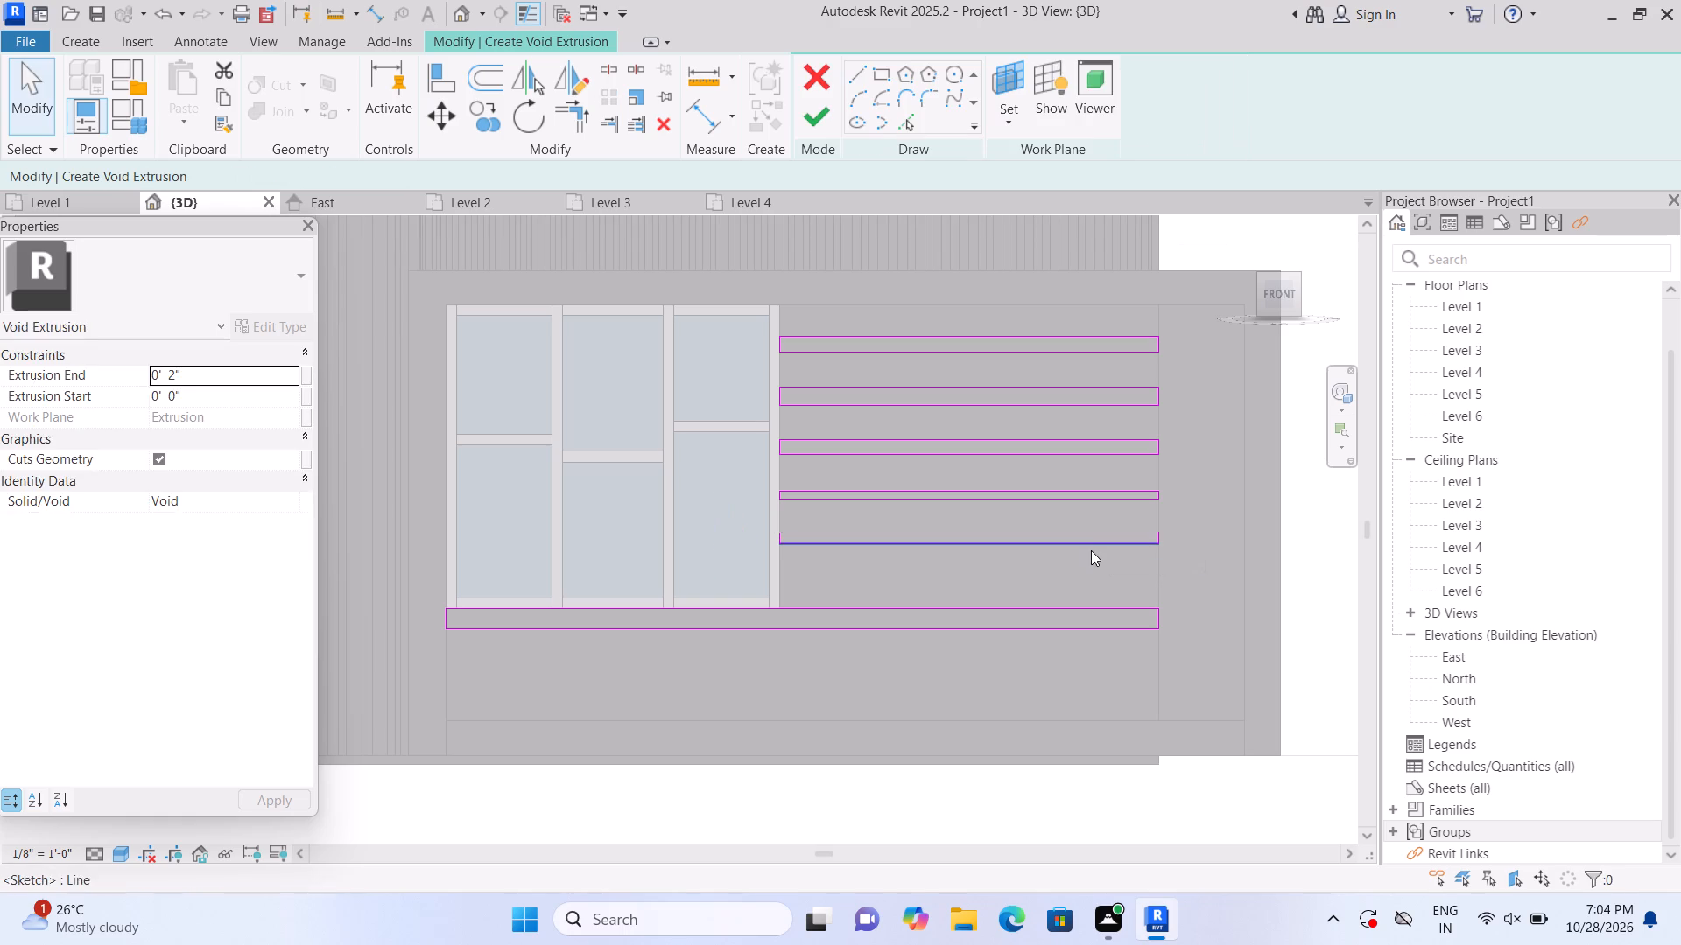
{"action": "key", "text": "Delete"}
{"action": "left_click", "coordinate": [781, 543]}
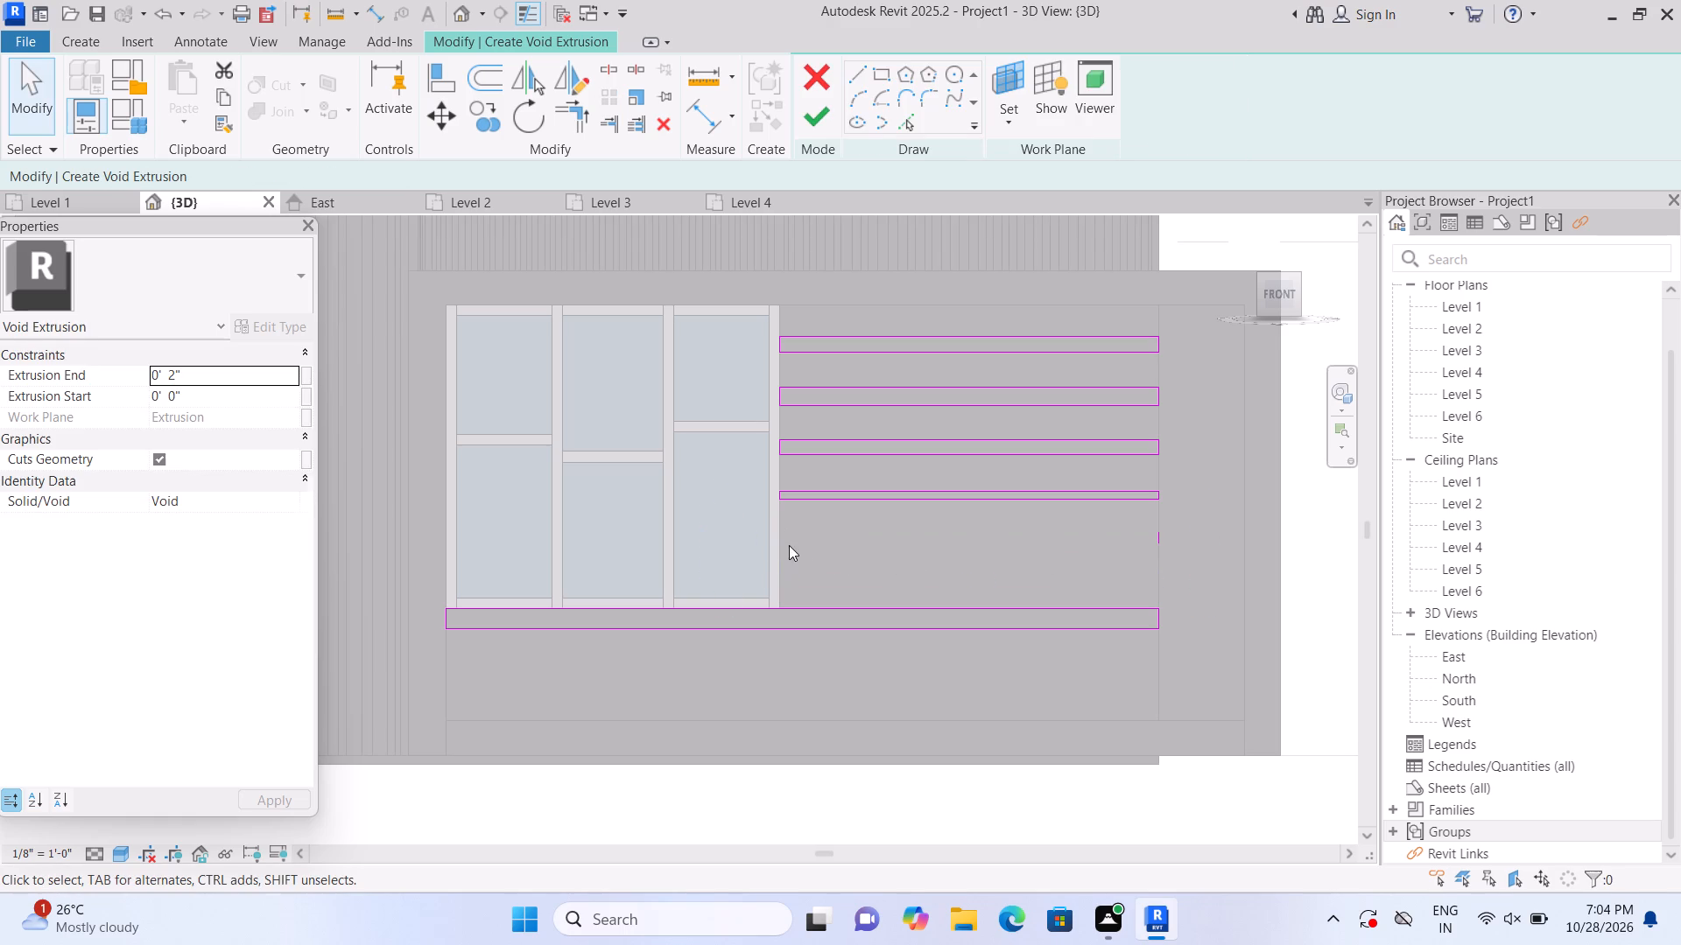
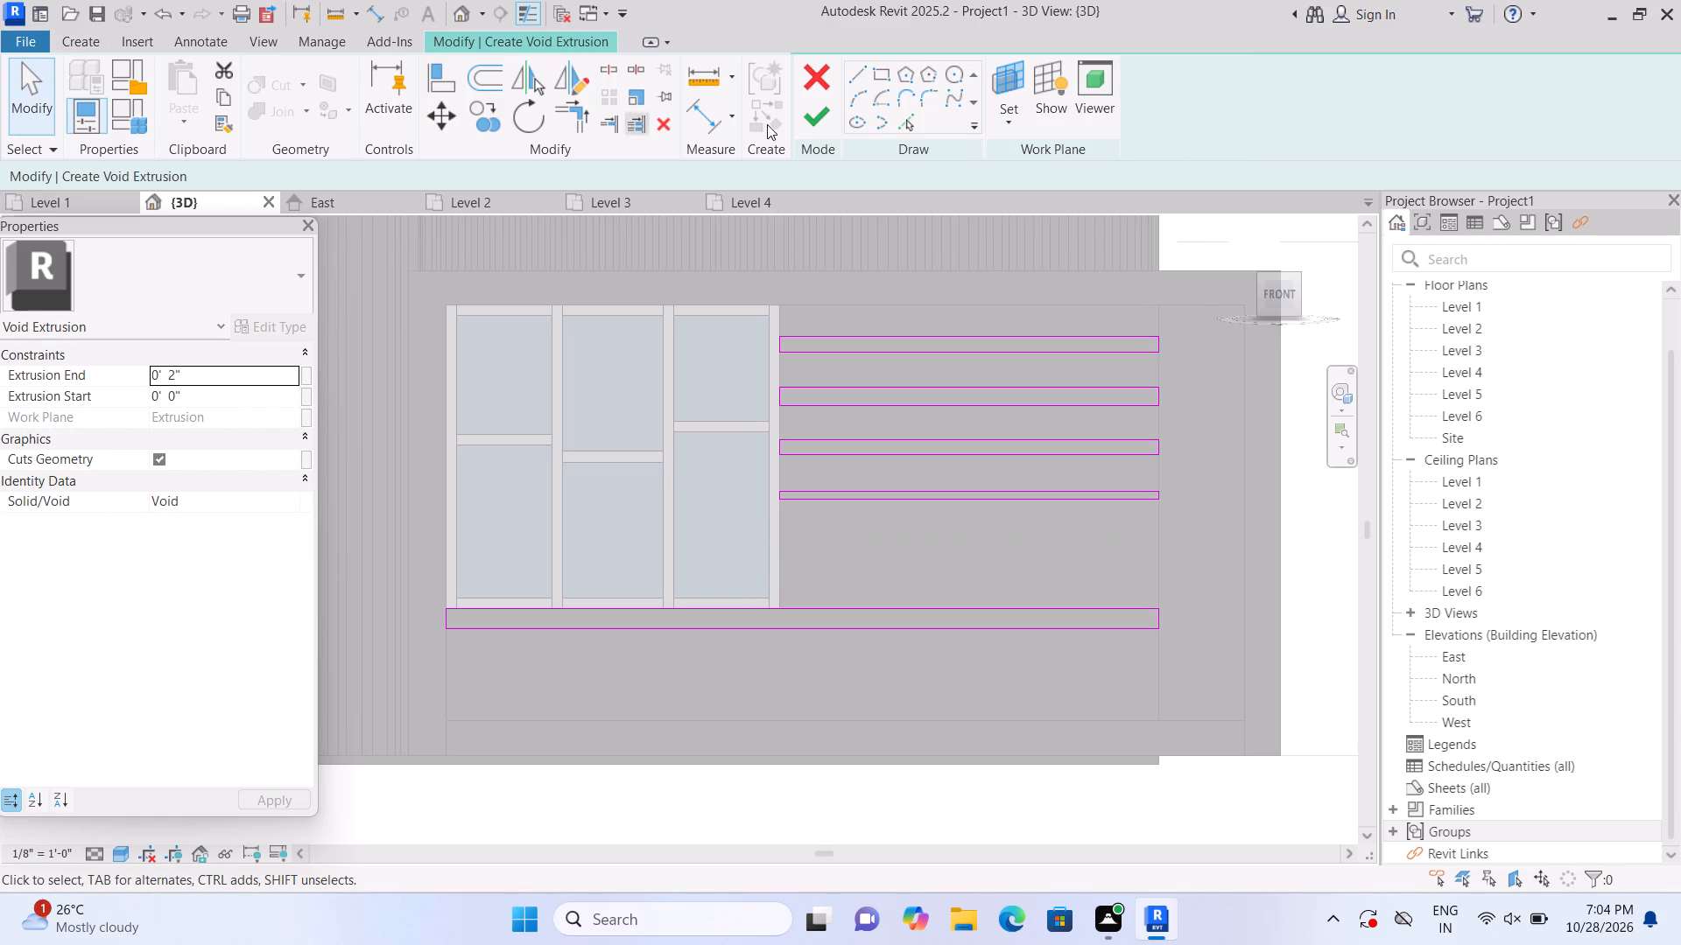
Sketch a strip about 7'-4 1/2" by 2 1/4" above the long under-window strip, and a second 13'-10 1/2" long strip below it.
{"action": "left_click", "coordinate": [882, 80]}
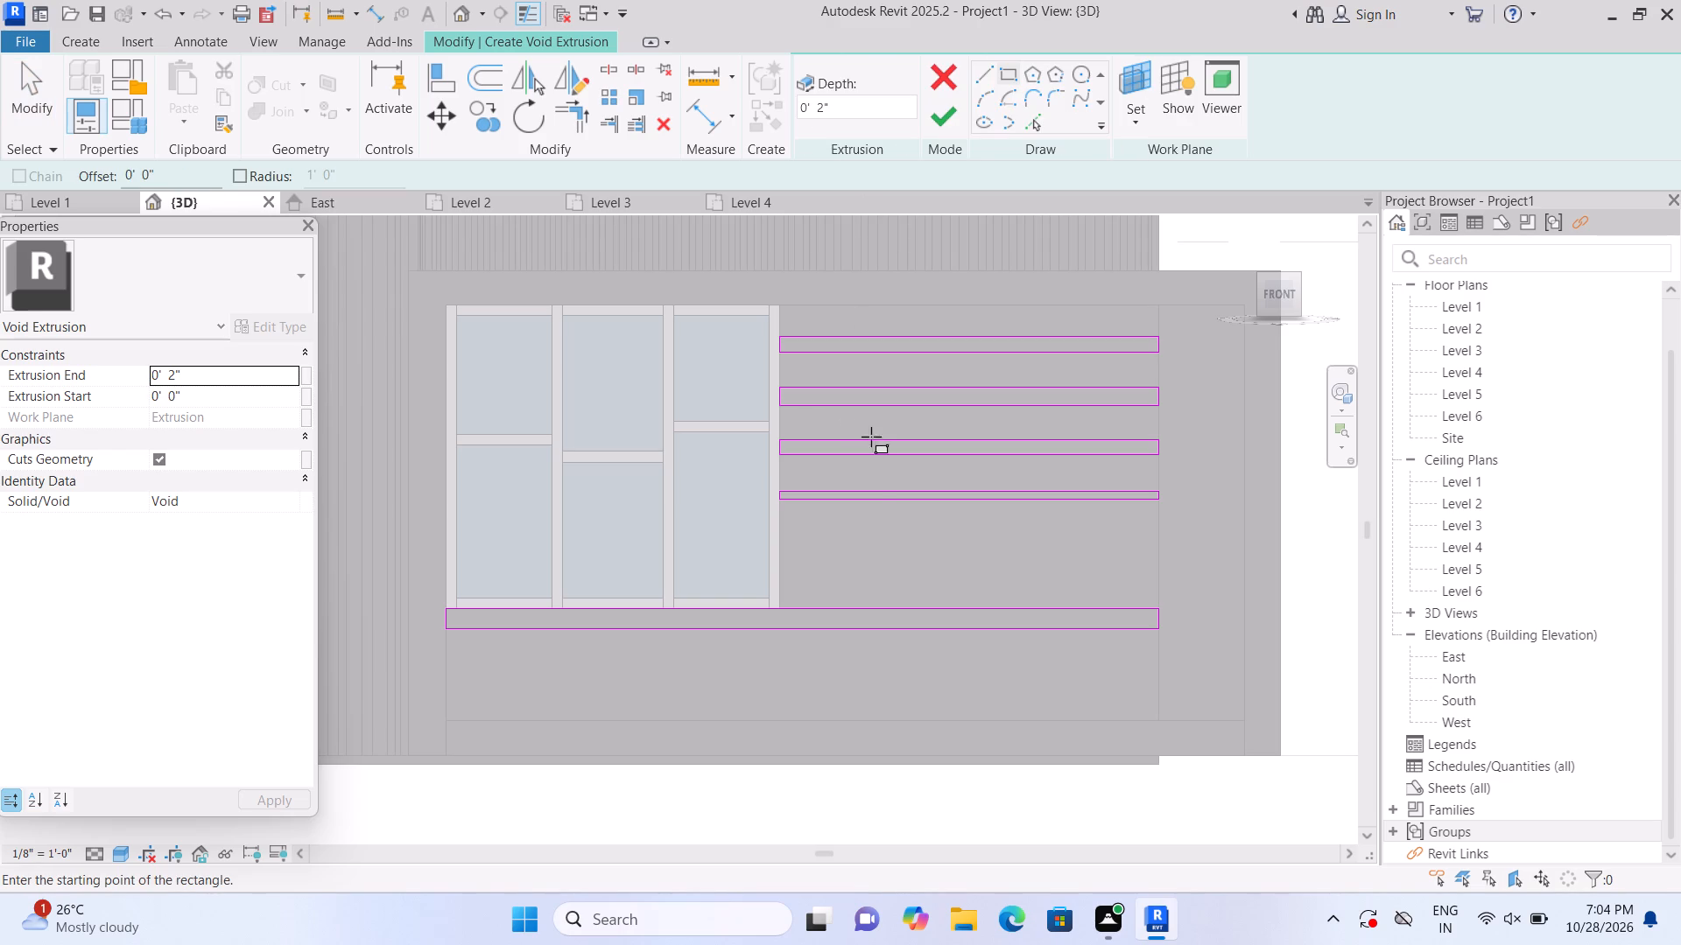
{"action": "left_click", "coordinate": [784, 545]}
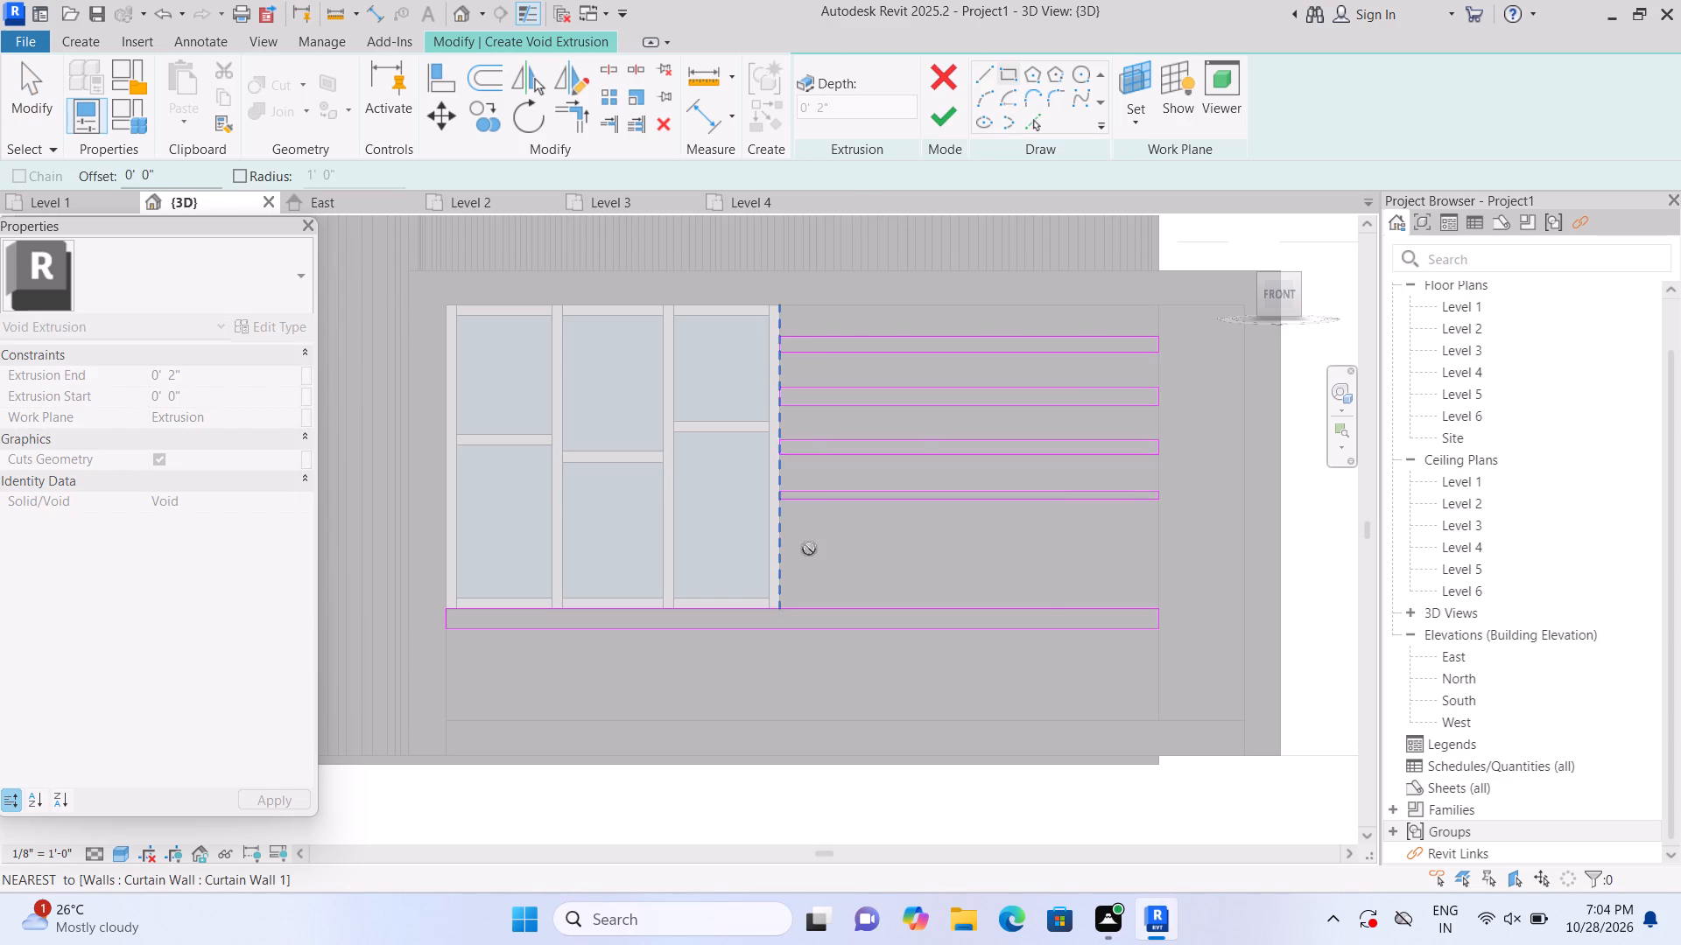
{"action": "left_click", "coordinate": [1160, 555]}
{"action": "key", "text": "Escape"}
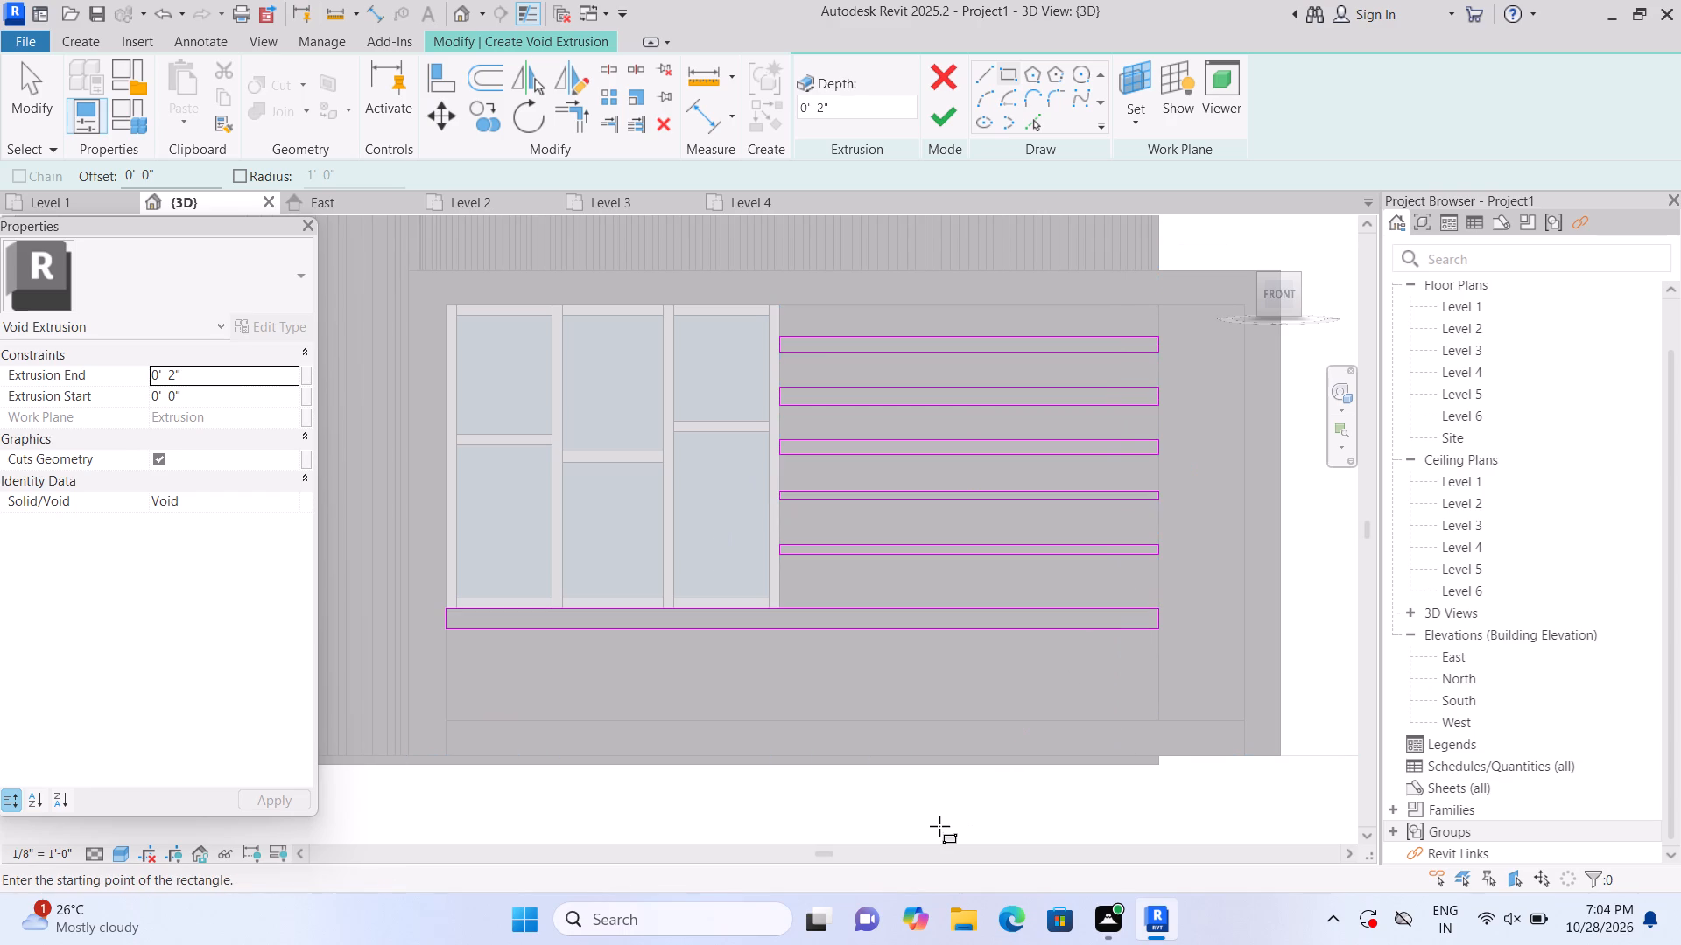
{"action": "left_click", "coordinate": [440, 668]}
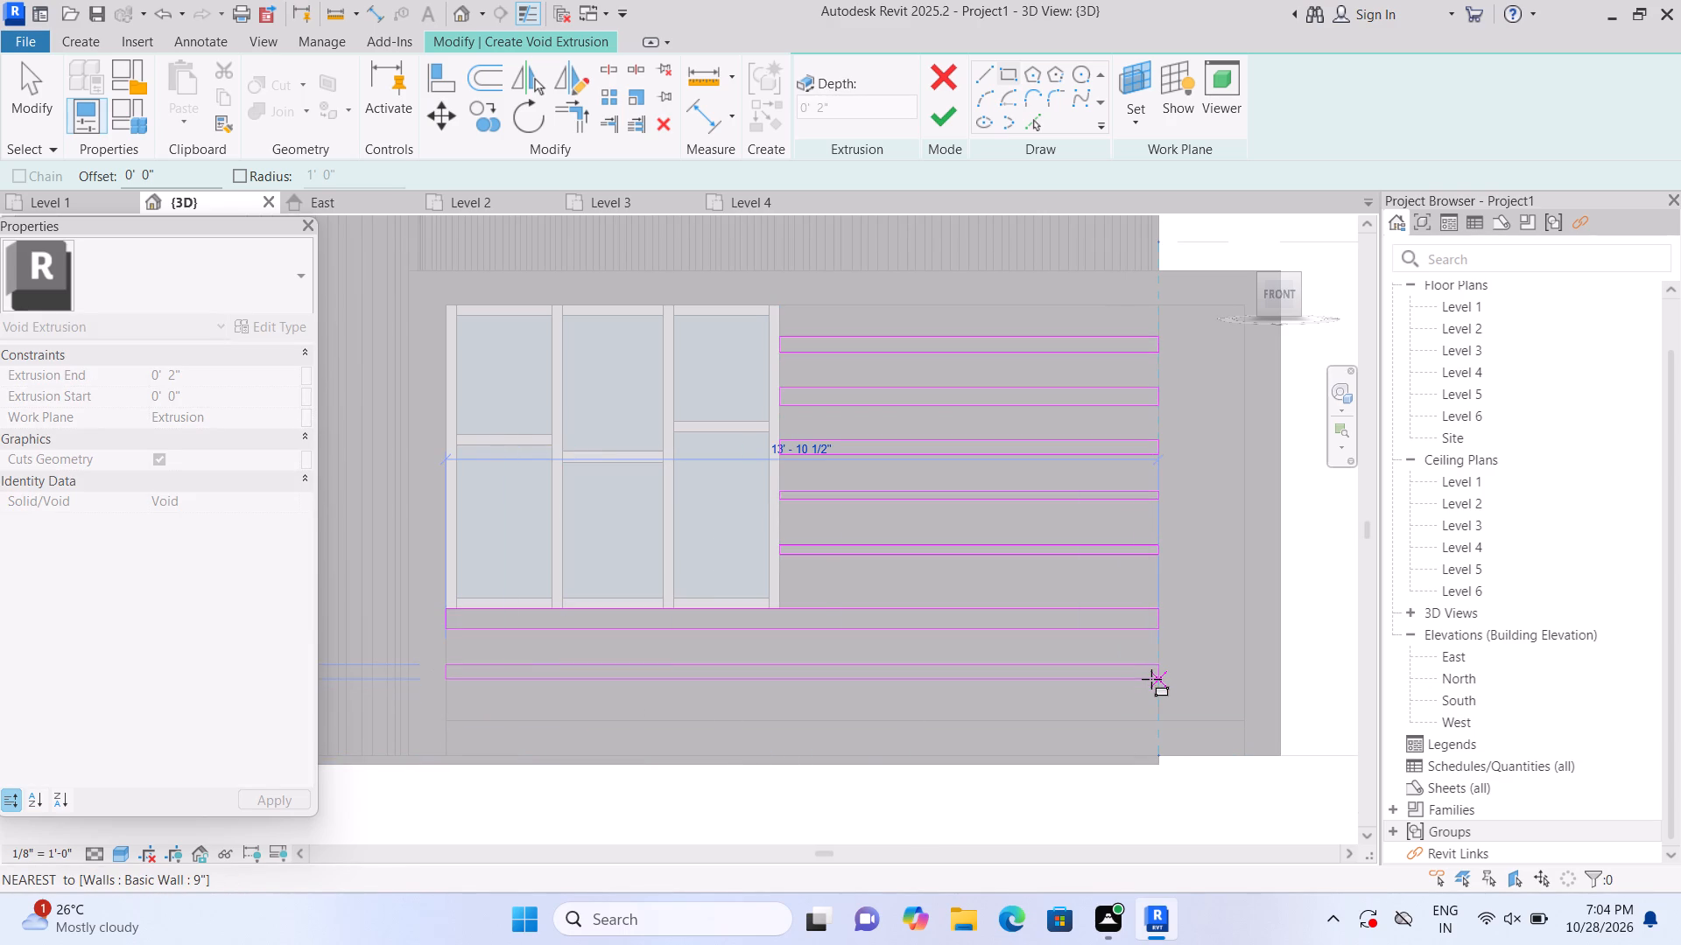
{"action": "left_click", "coordinate": [1150, 679]}
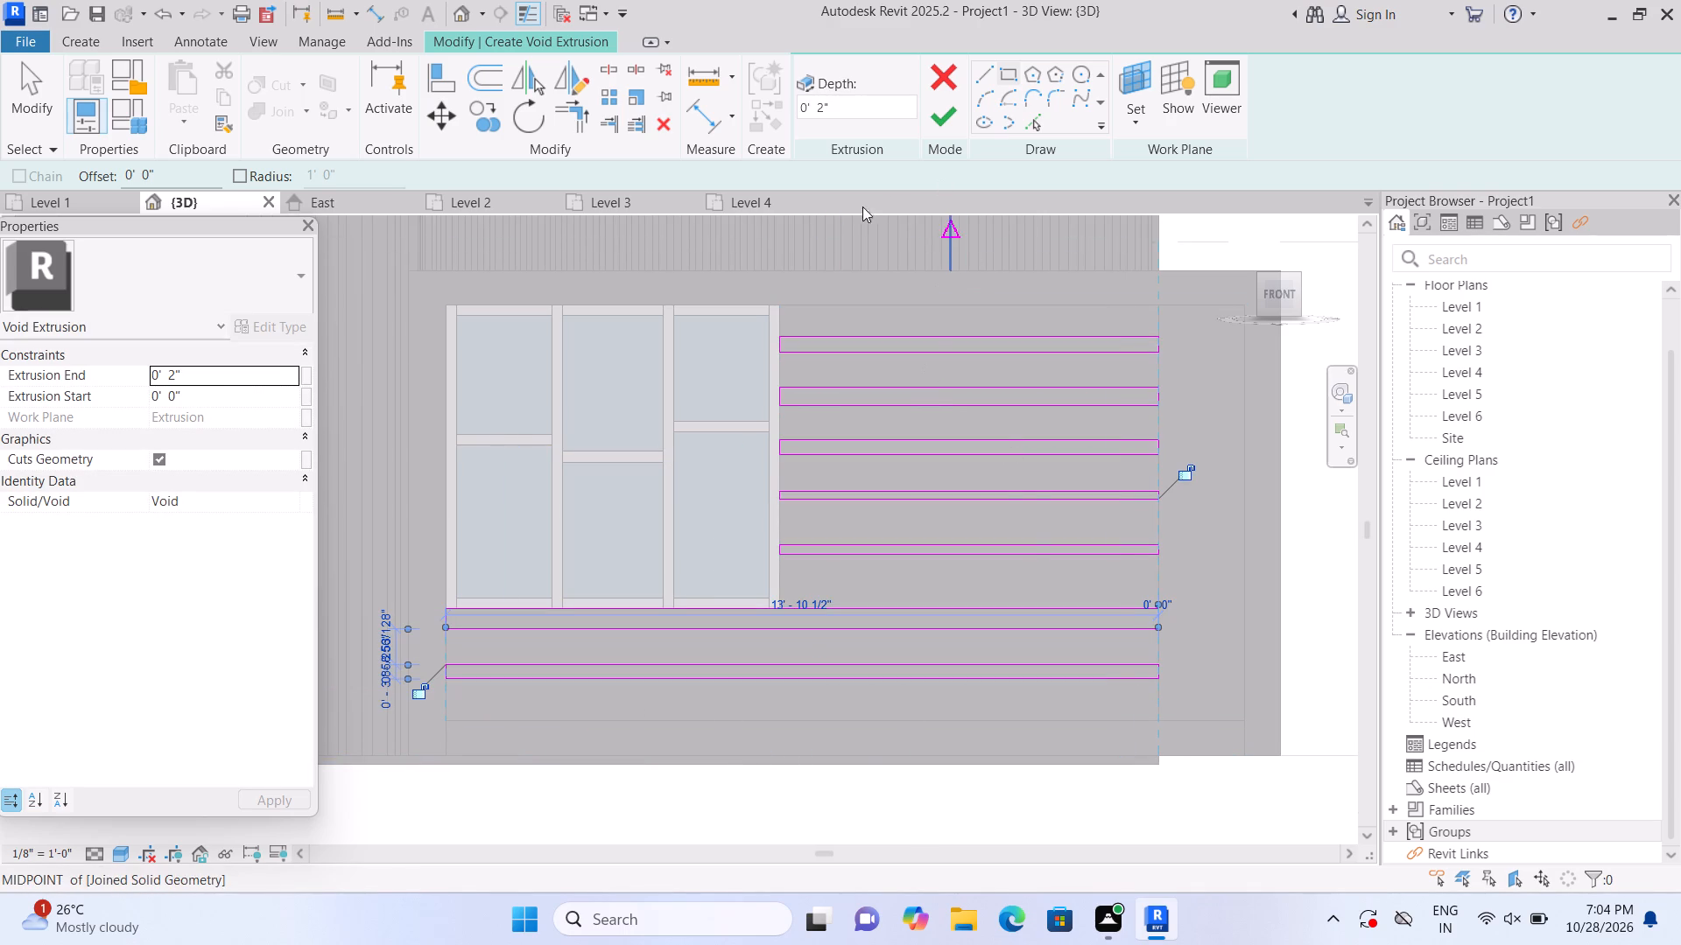
Set the void's extrusion end to 1" and finish the horizontal groove extrusion.
{"action": "left_click", "coordinate": [262, 378]}
{"action": "key", "text": "BackSpace"}
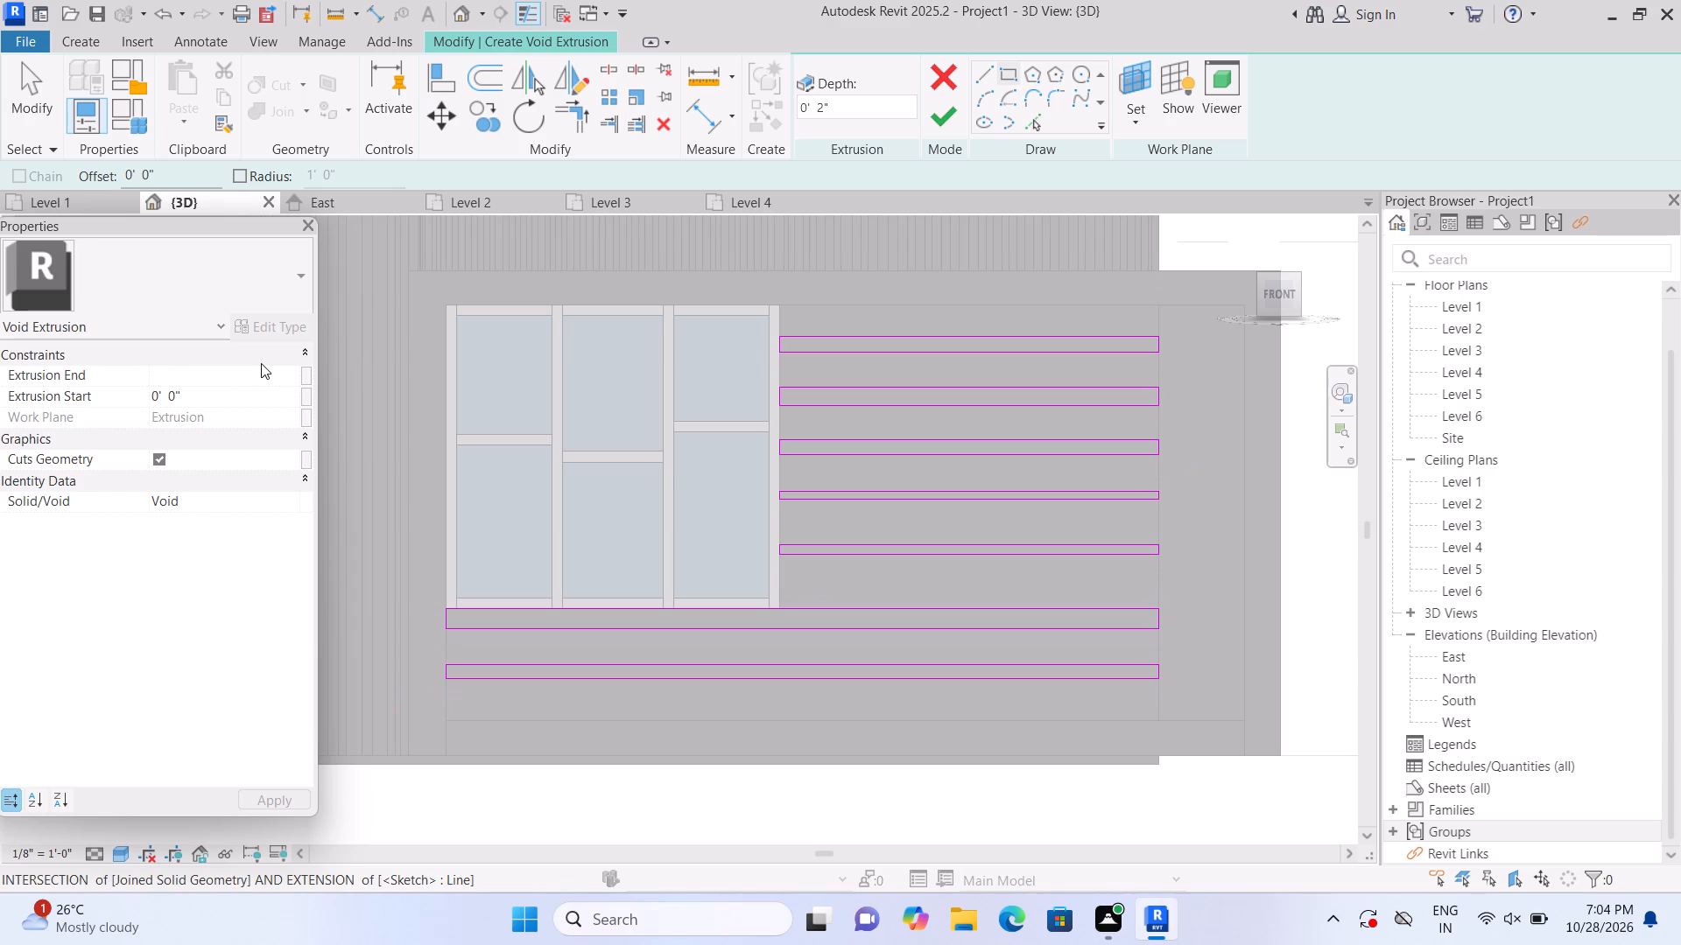
{"action": "type", "text": "1\""}
{"action": "key", "text": "Return"}
{"action": "left_click", "coordinate": [951, 121]}
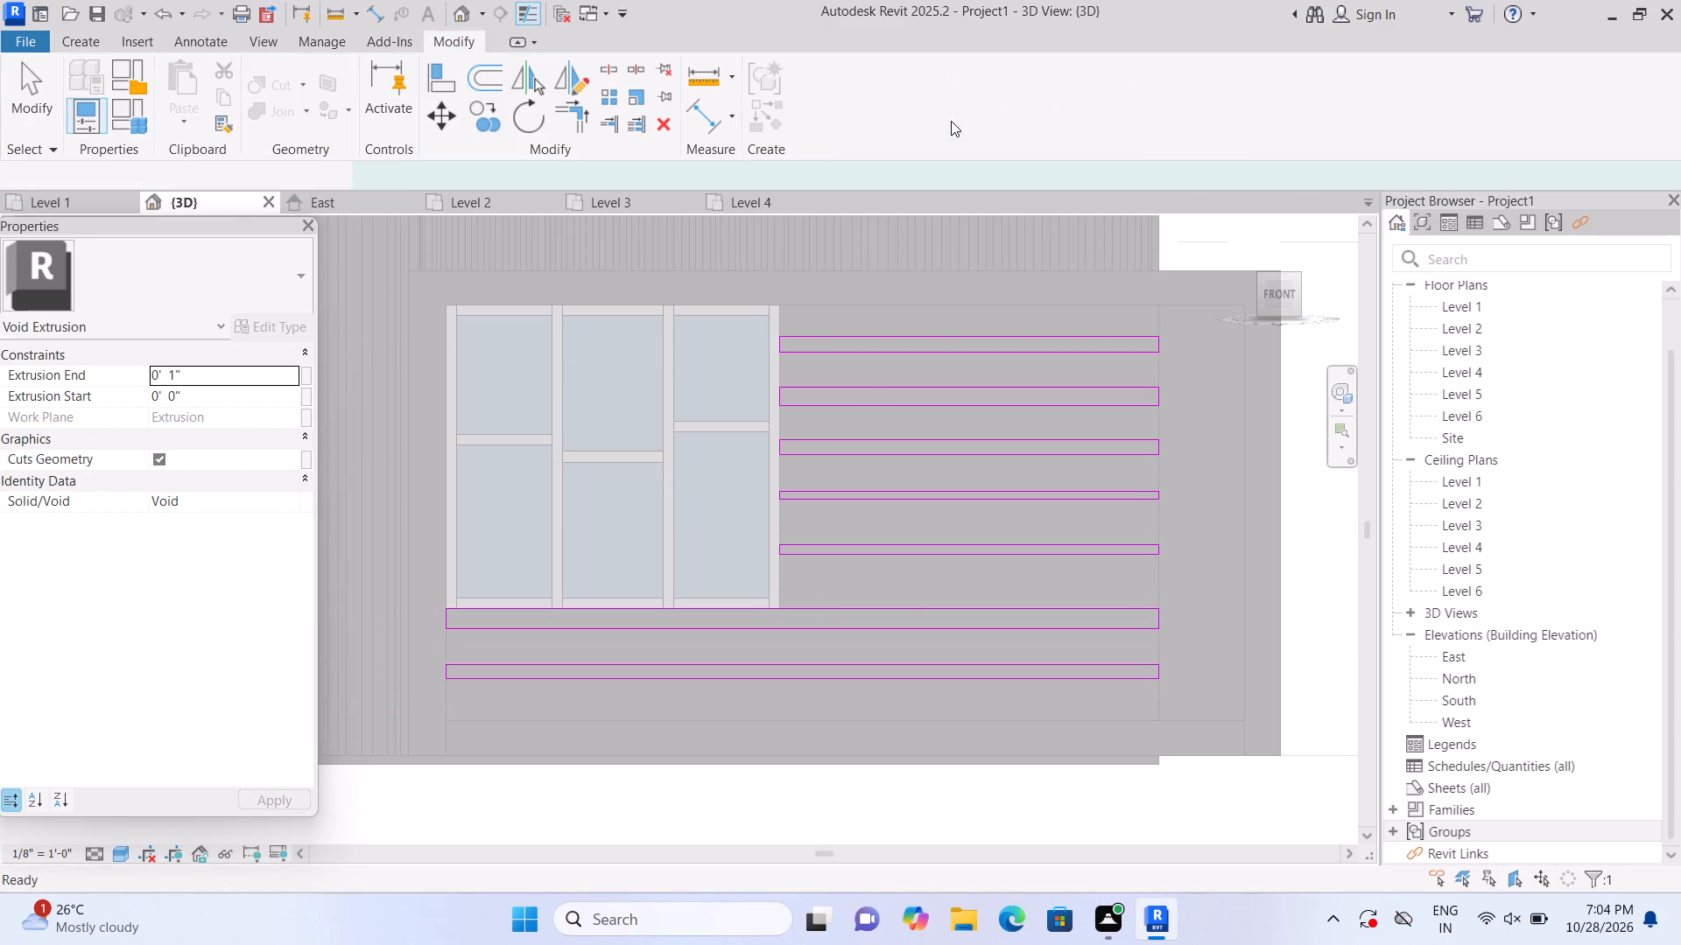
{"action": "left_click", "coordinate": [1128, 807]}
{"action": "scroll", "coordinate": [1123, 803], "scroll_direction": "down", "scroll_amount": 1}
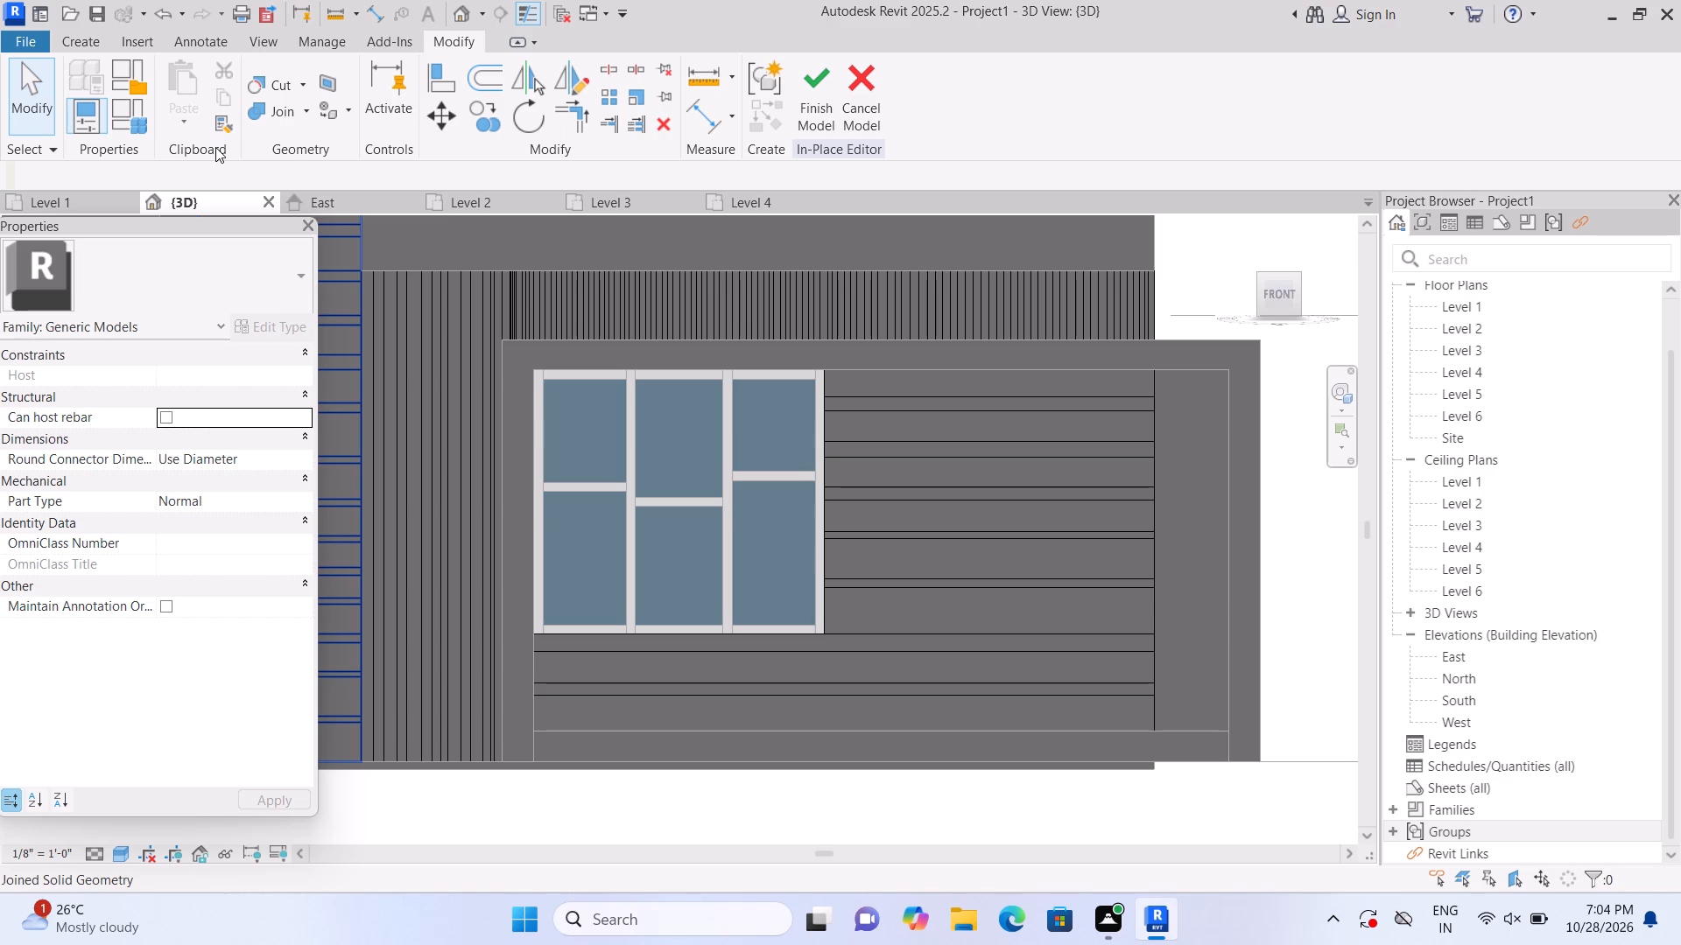
Start another void extrusion on the panel's front face and sketch a vertical strip beside the window, about 3 1/2" by 8'-11 3/8".
{"action": "left_click", "coordinate": [95, 46]}
{"action": "left_click", "coordinate": [448, 115]}
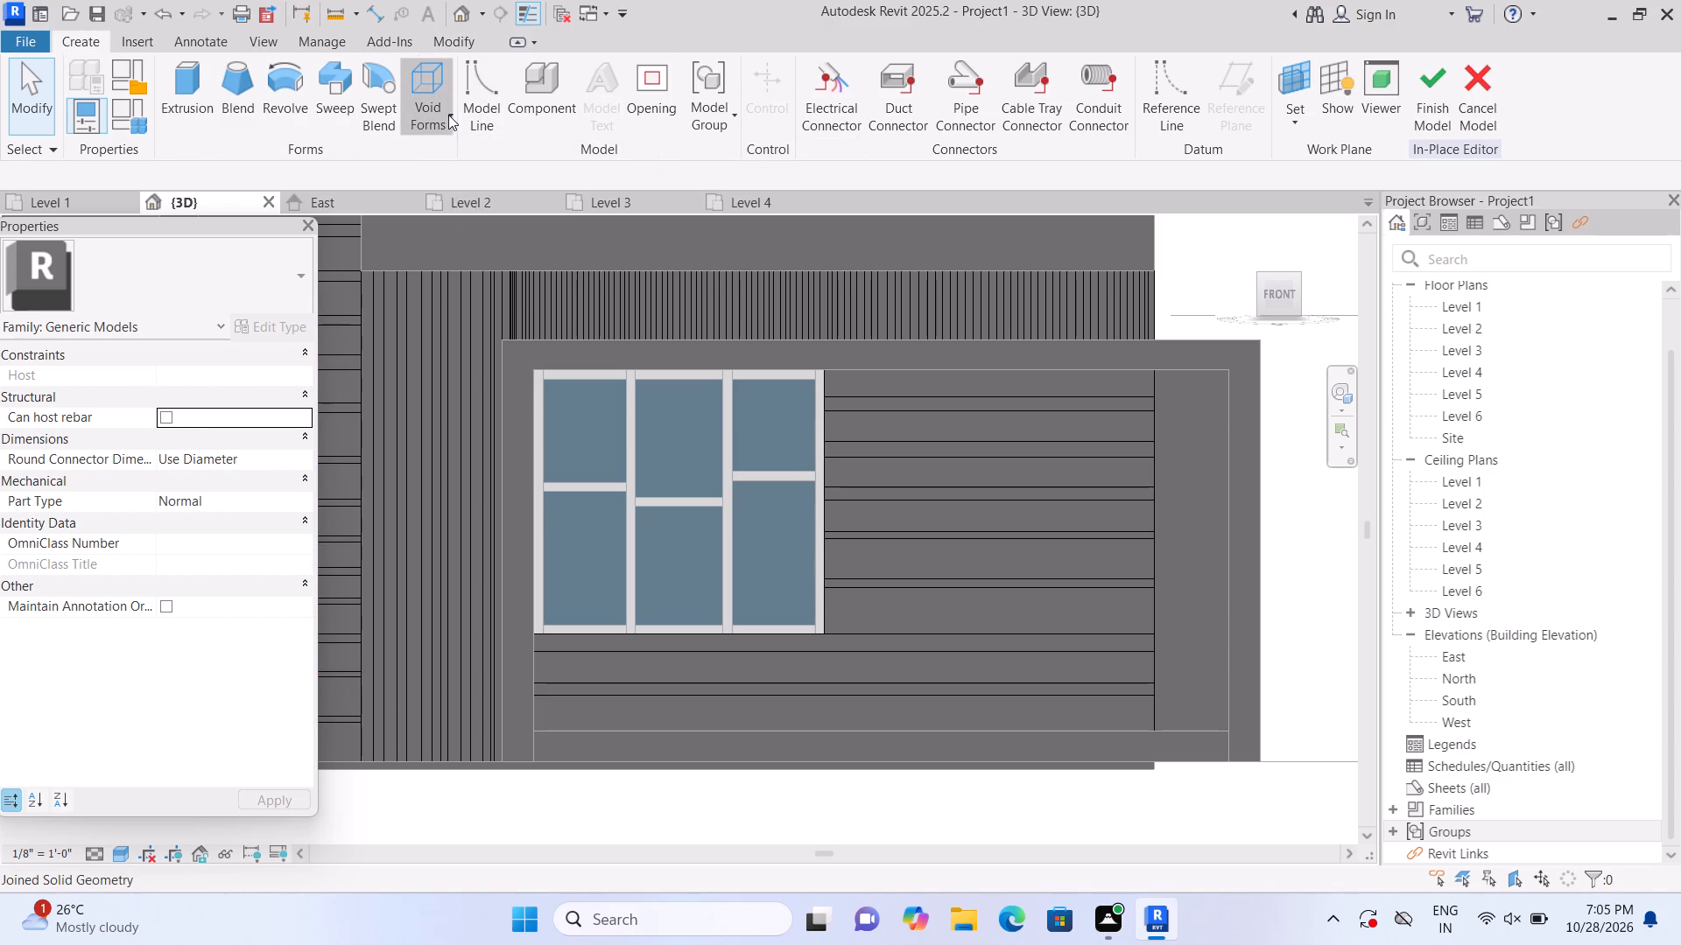
{"action": "left_click", "coordinate": [457, 152]}
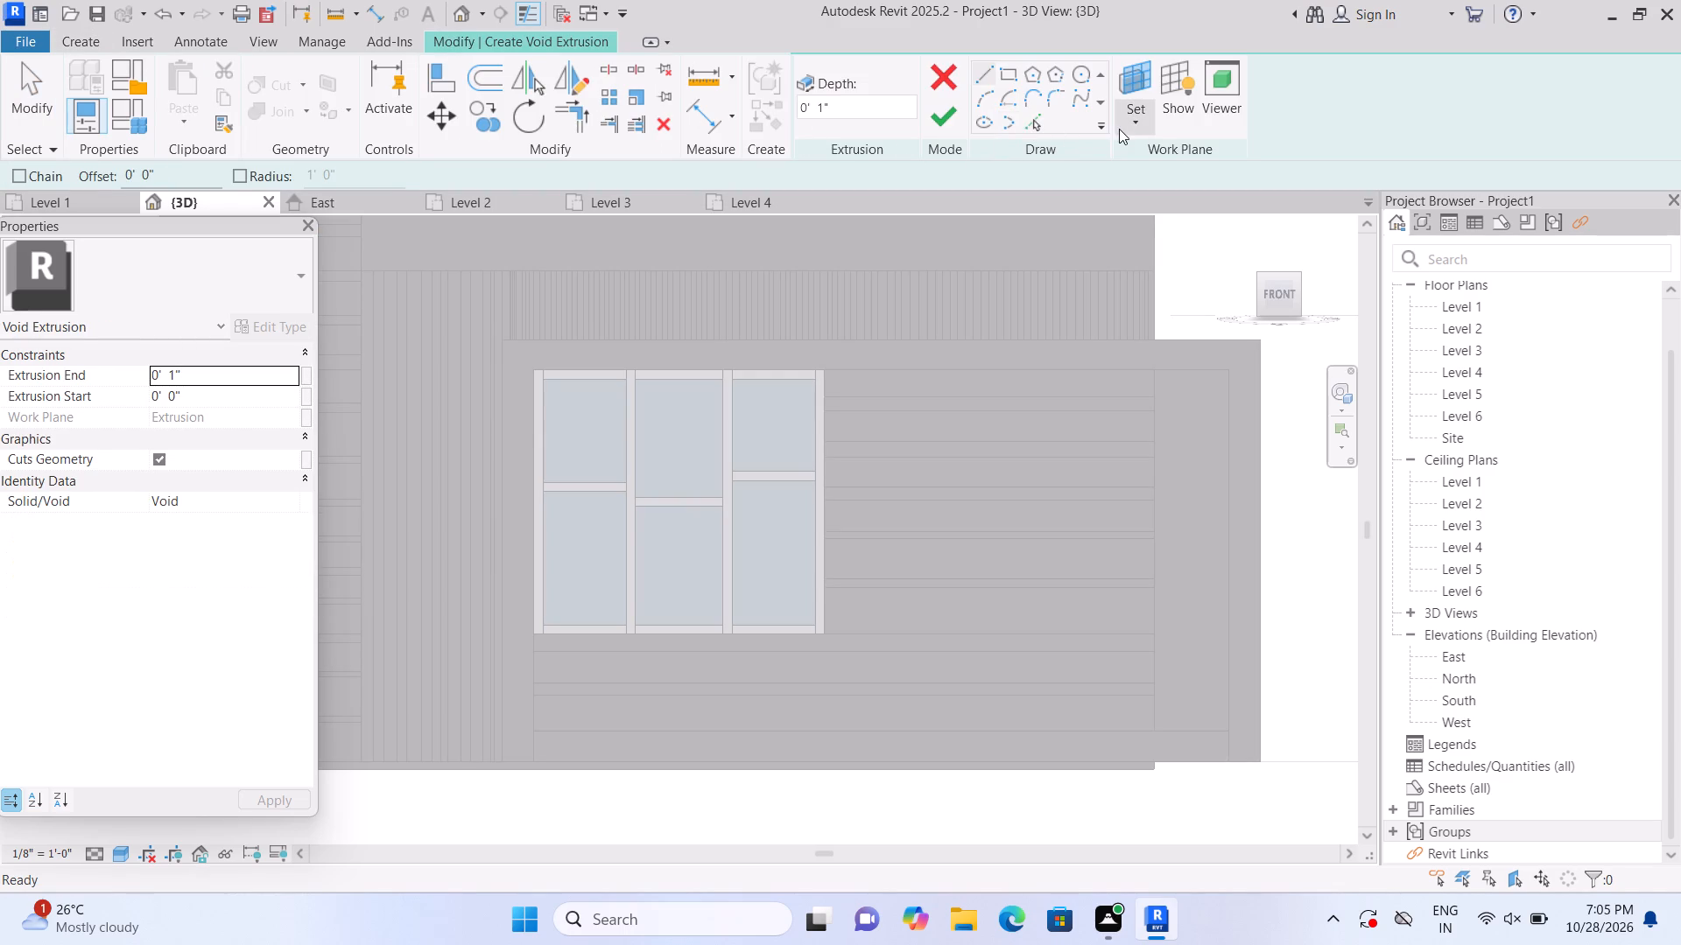
{"action": "left_click", "coordinate": [1121, 129]}
{"action": "left_click", "coordinate": [1143, 196]}
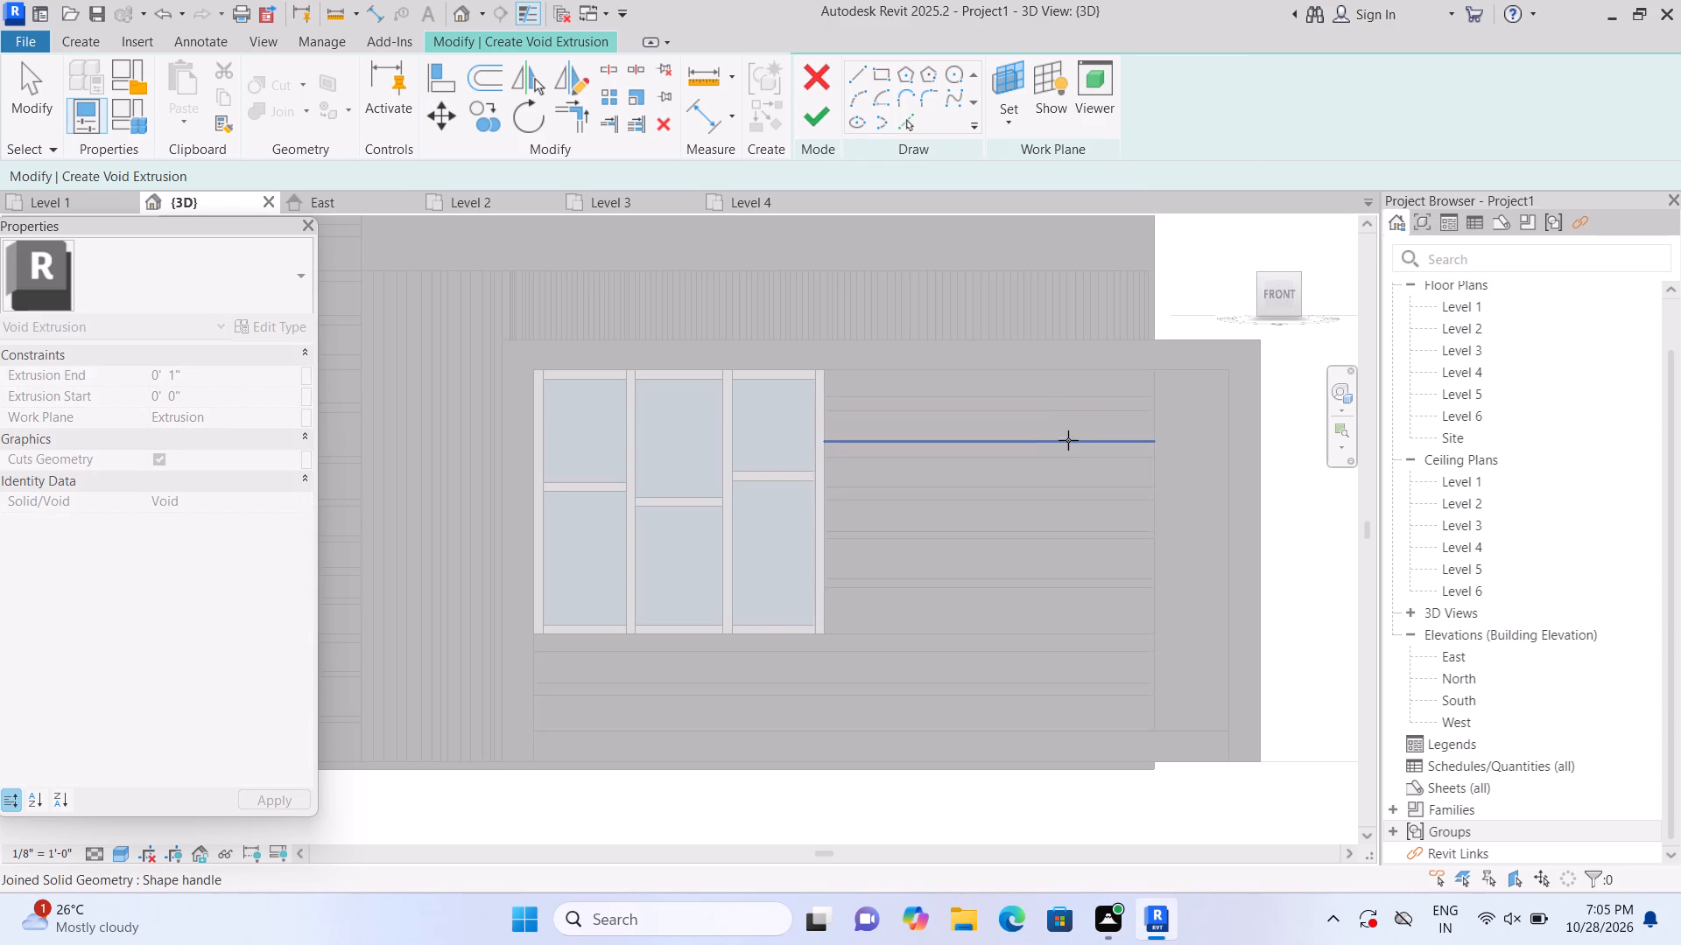
{"action": "left_click", "coordinate": [1059, 449]}
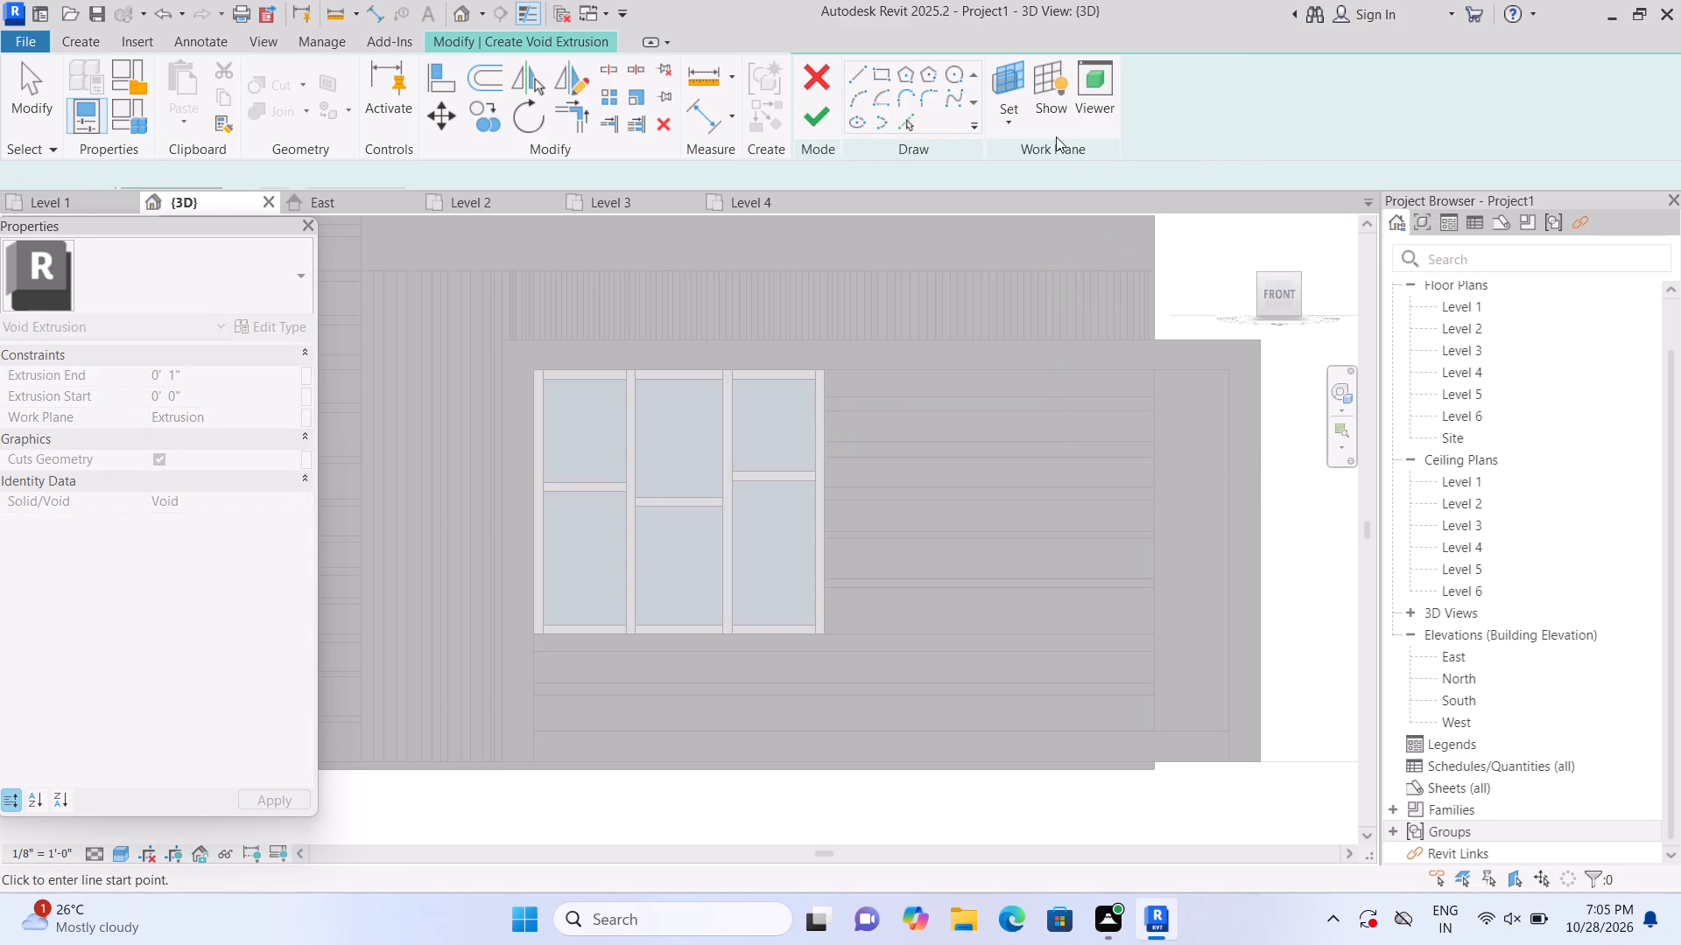
{"action": "left_click", "coordinate": [1005, 76]}
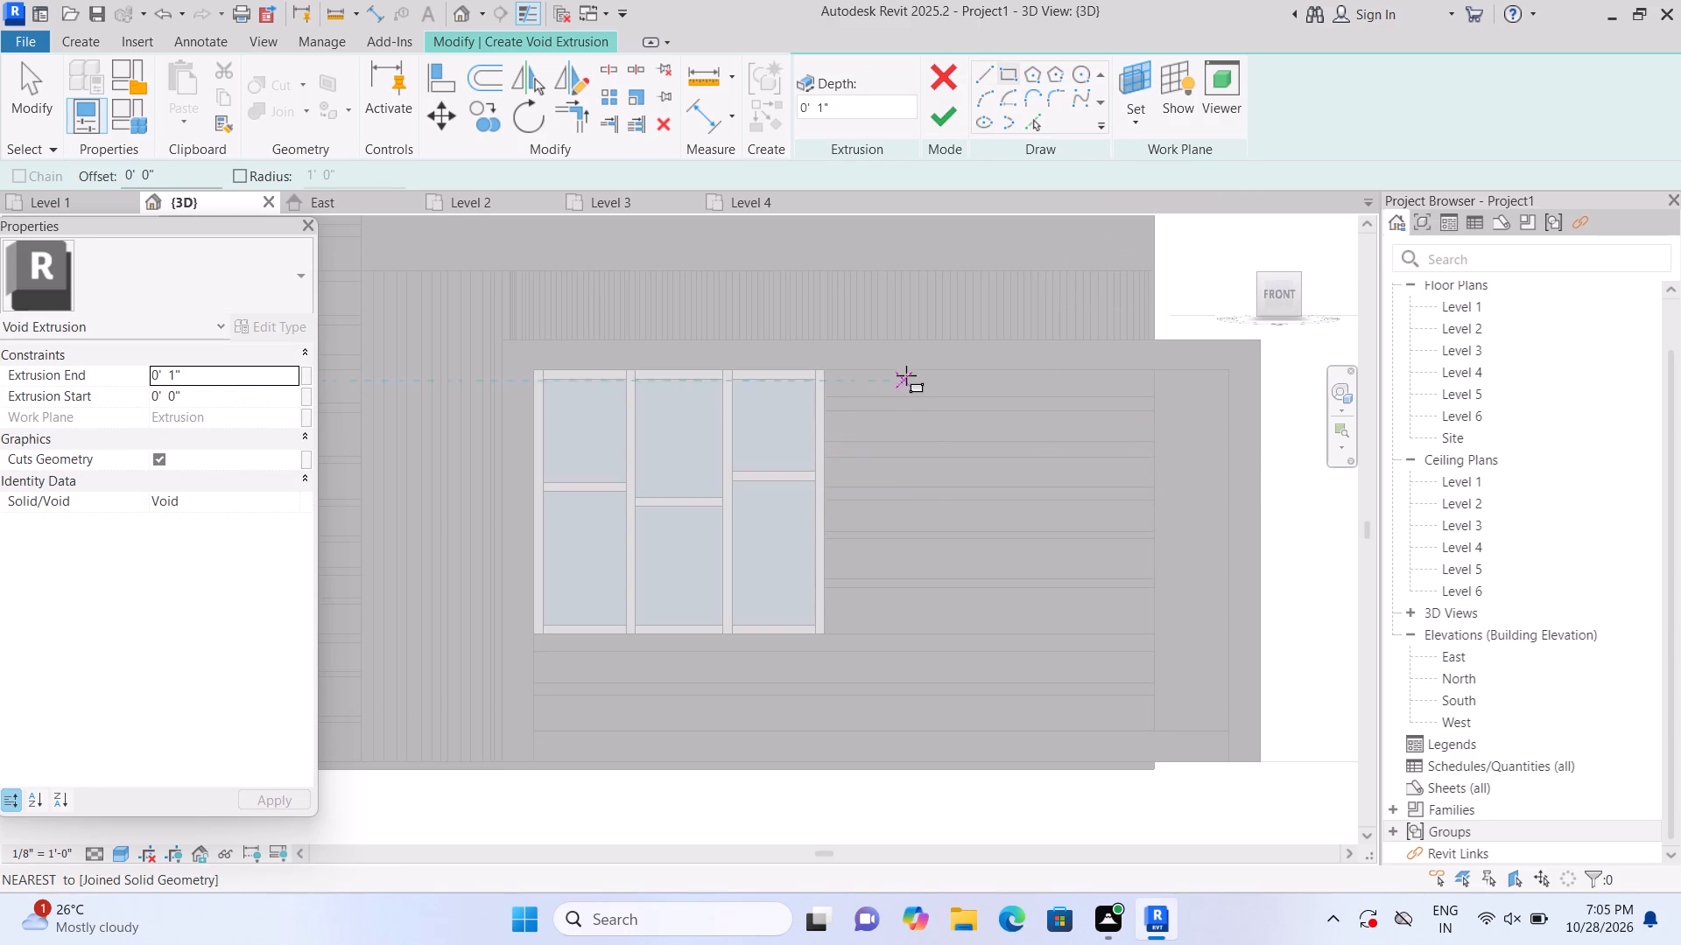
{"action": "left_click", "coordinate": [895, 371]}
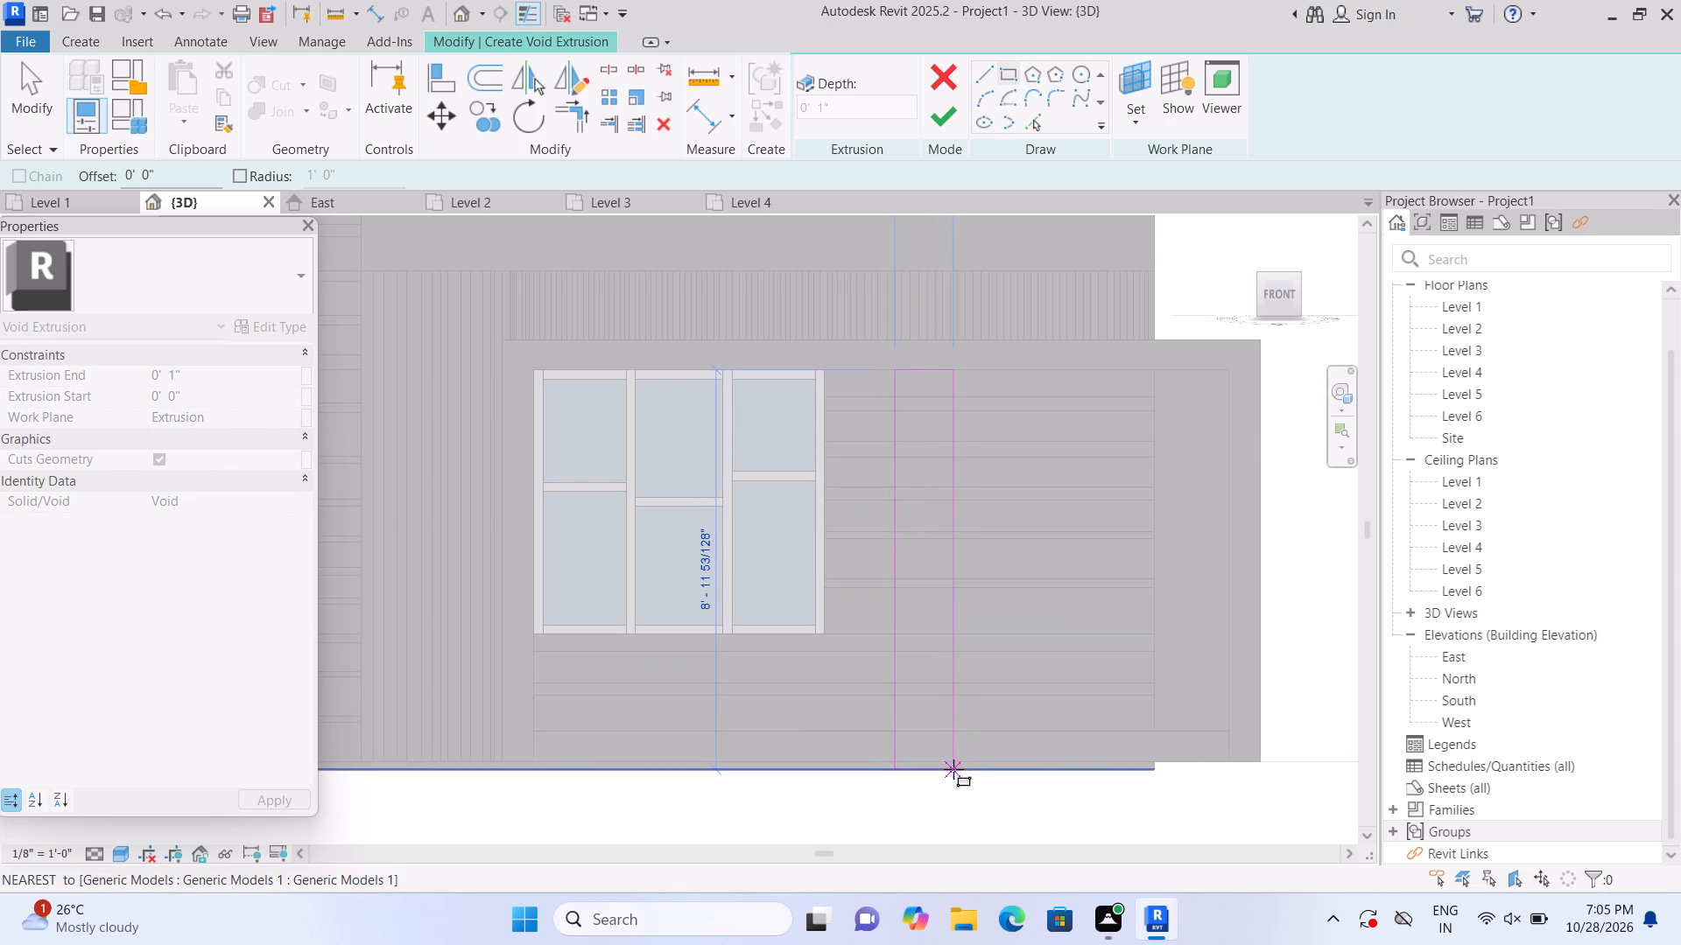
{"action": "left_click", "coordinate": [908, 771]}
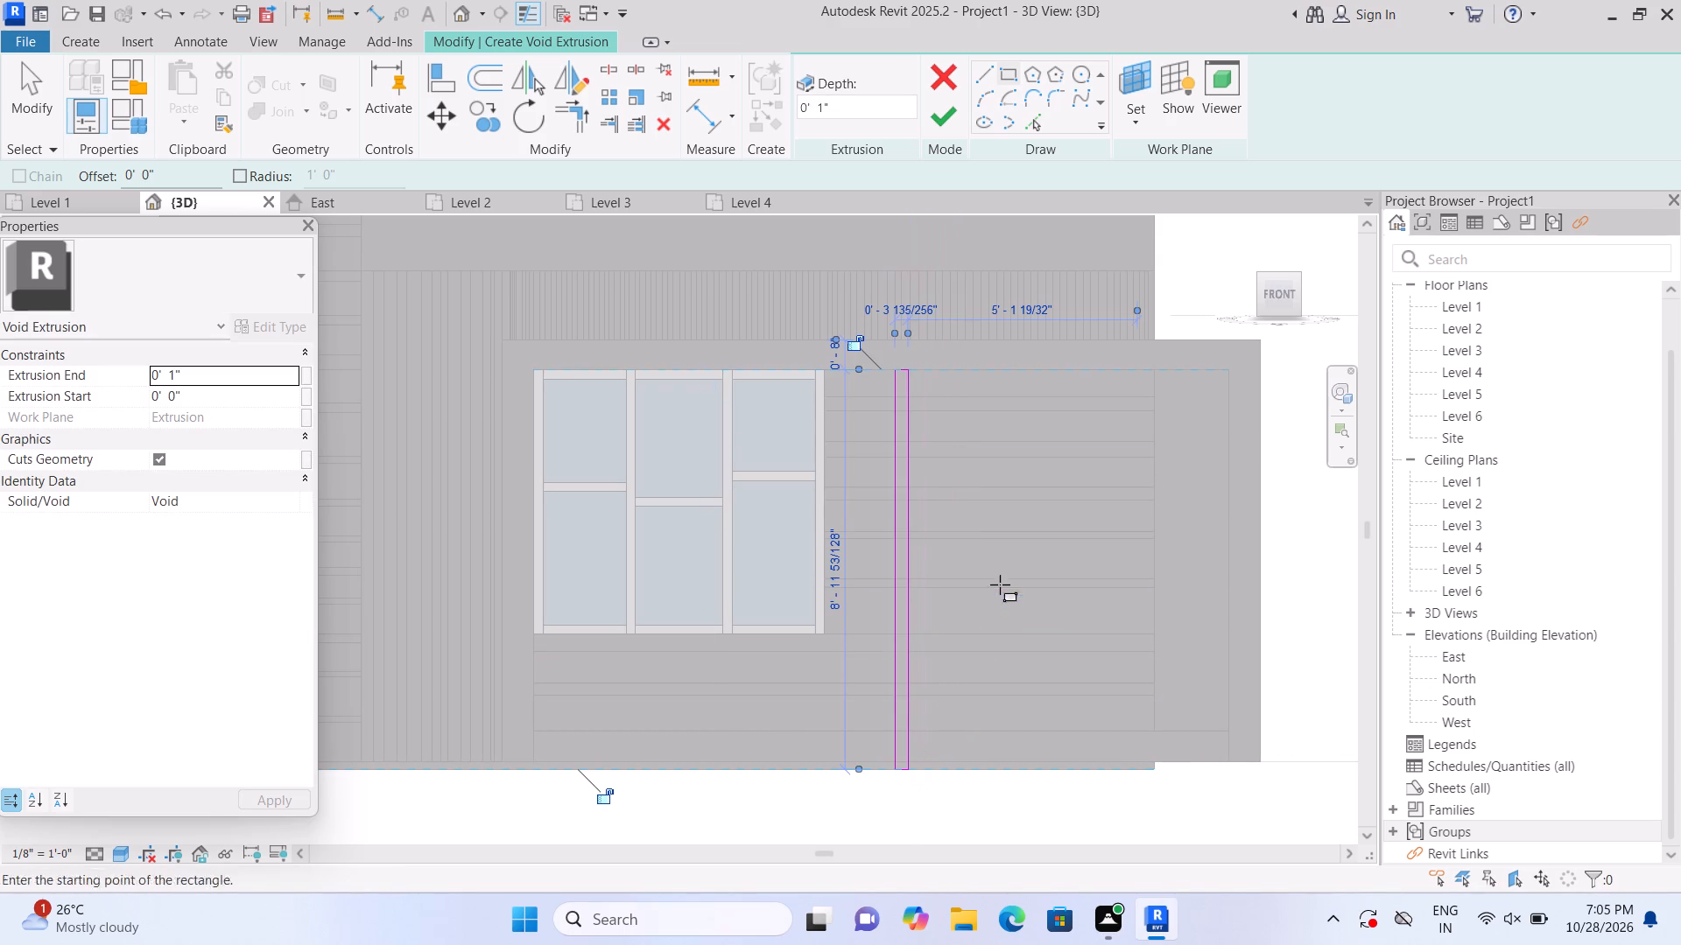
{"action": "key", "text": "Escape"}
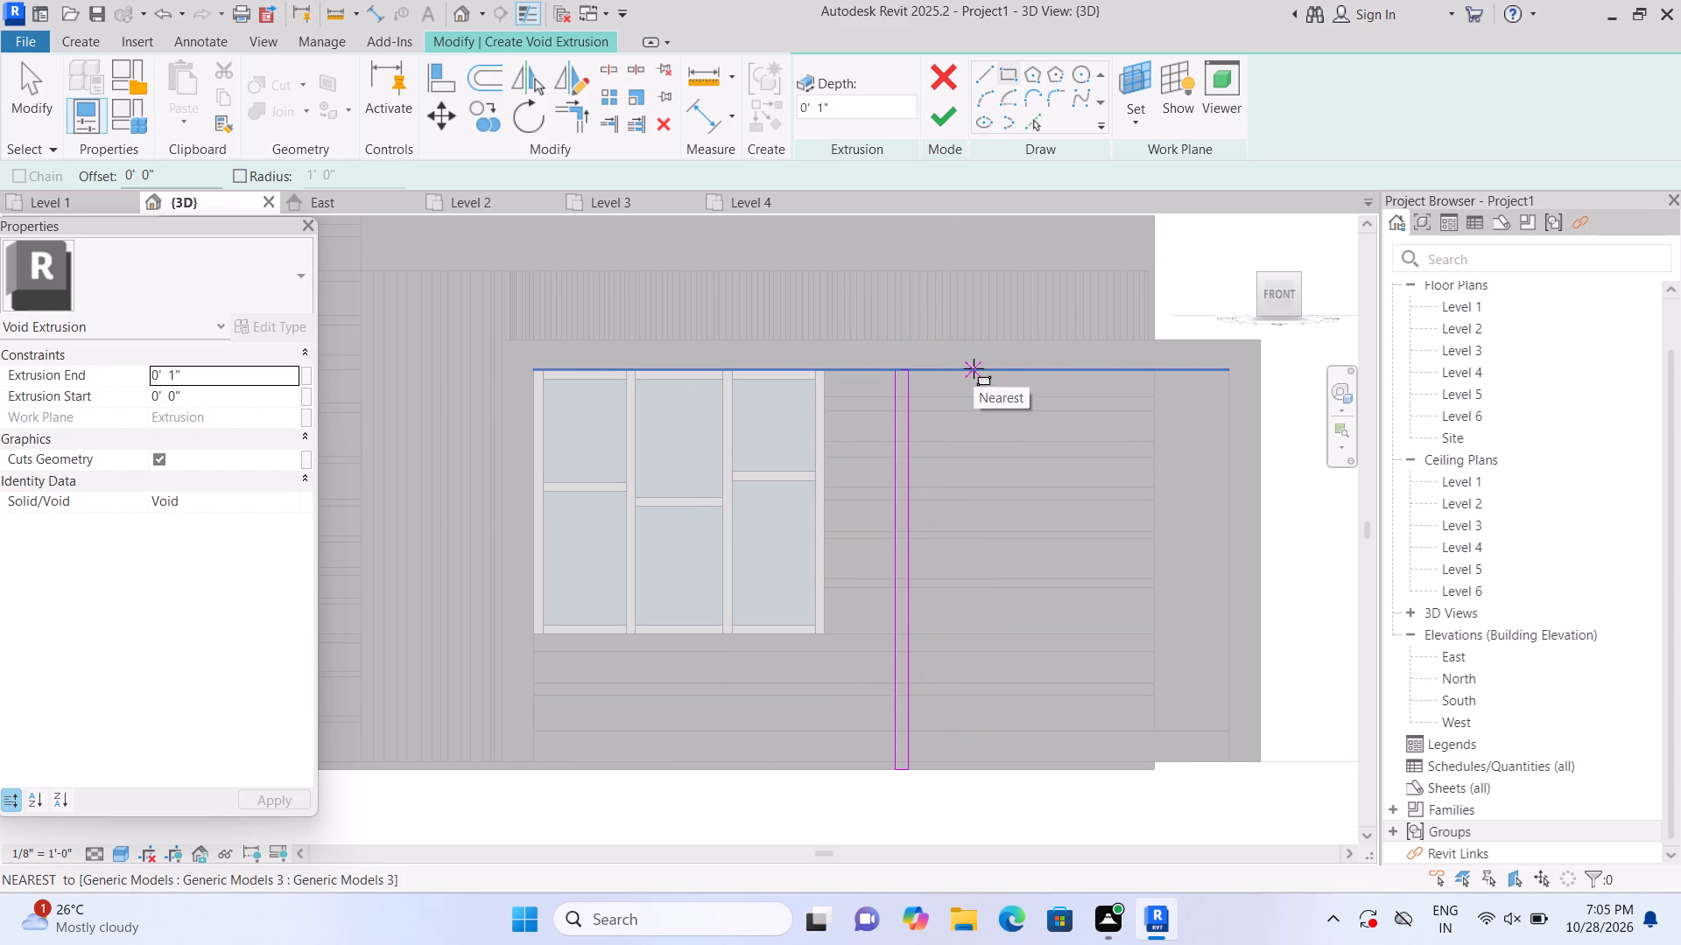
Sketch two more full-height vertical strips spaced toward the wall's end, the first about 3 3/4" wide.
{"action": "left_click", "coordinate": [974, 368]}
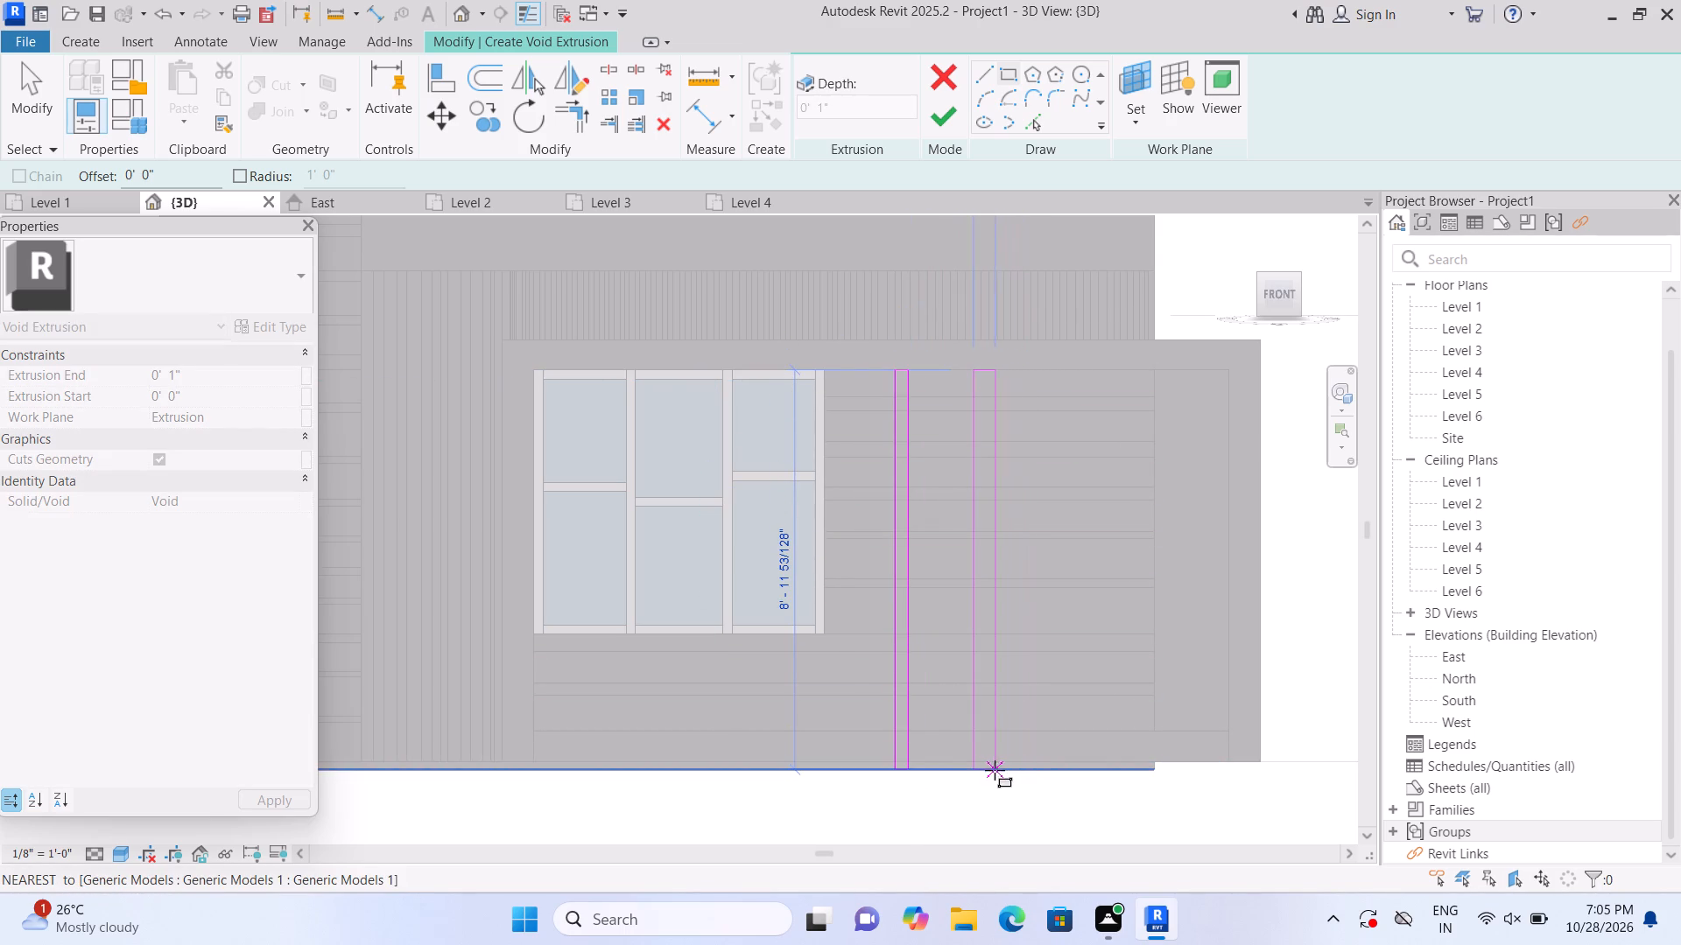
{"action": "left_click", "coordinate": [988, 773]}
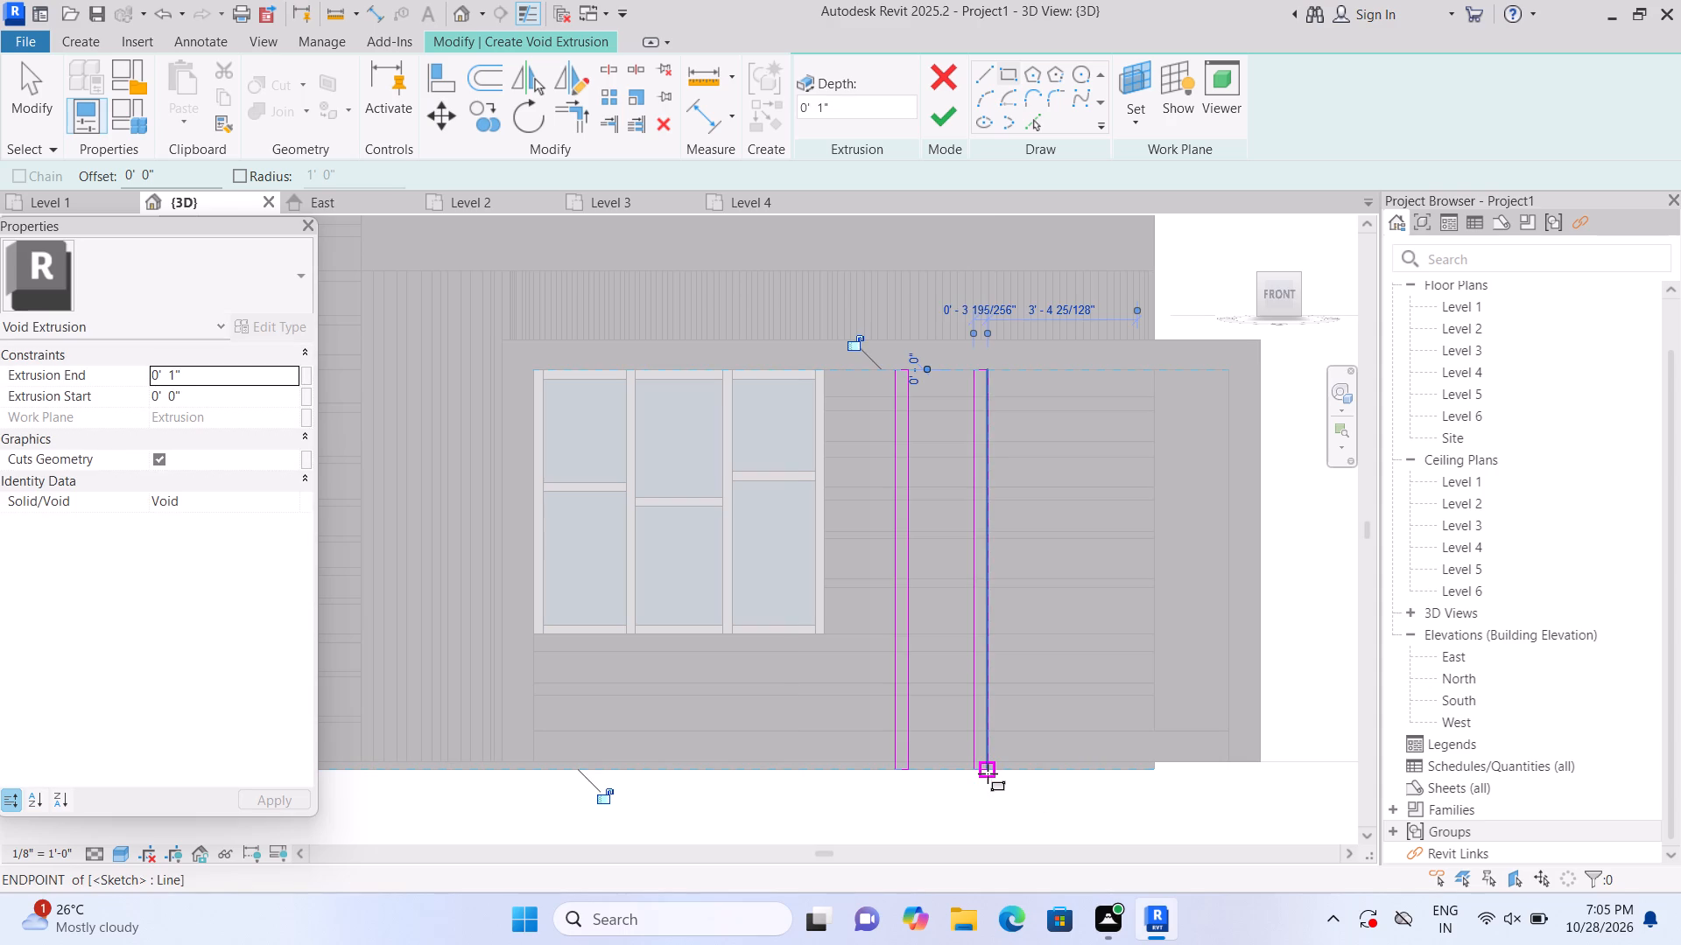
{"action": "key", "text": "Escape"}
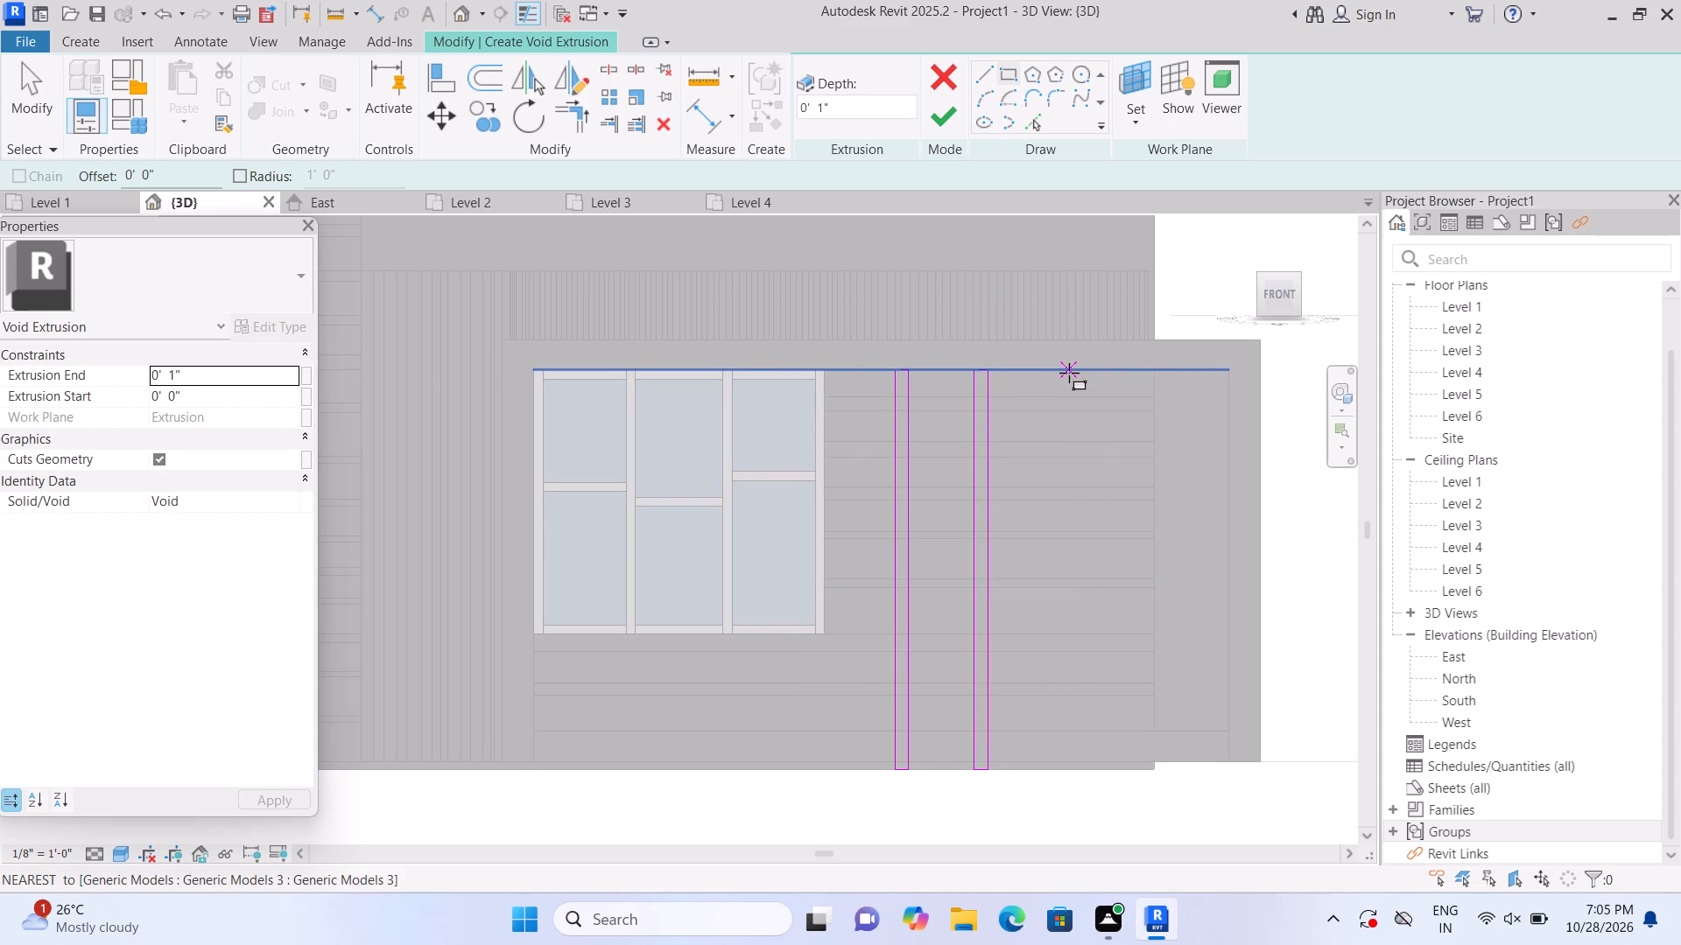
{"action": "left_click", "coordinate": [1069, 373]}
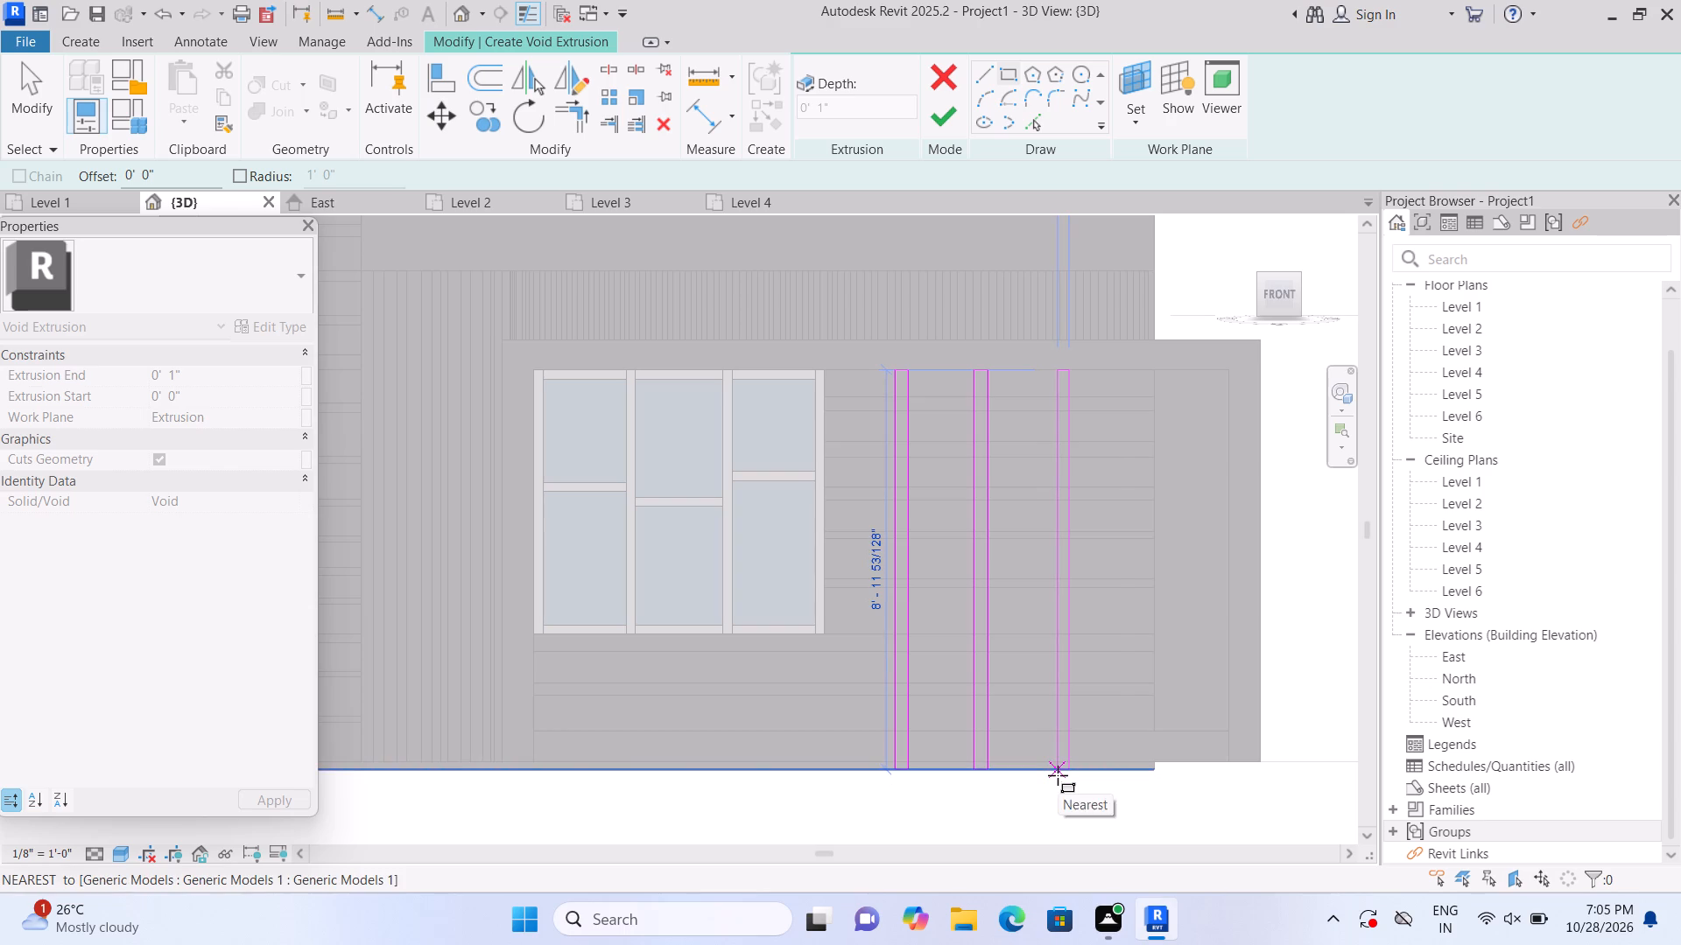
{"action": "left_click", "coordinate": [1058, 775]}
{"action": "key", "text": "Escape"}
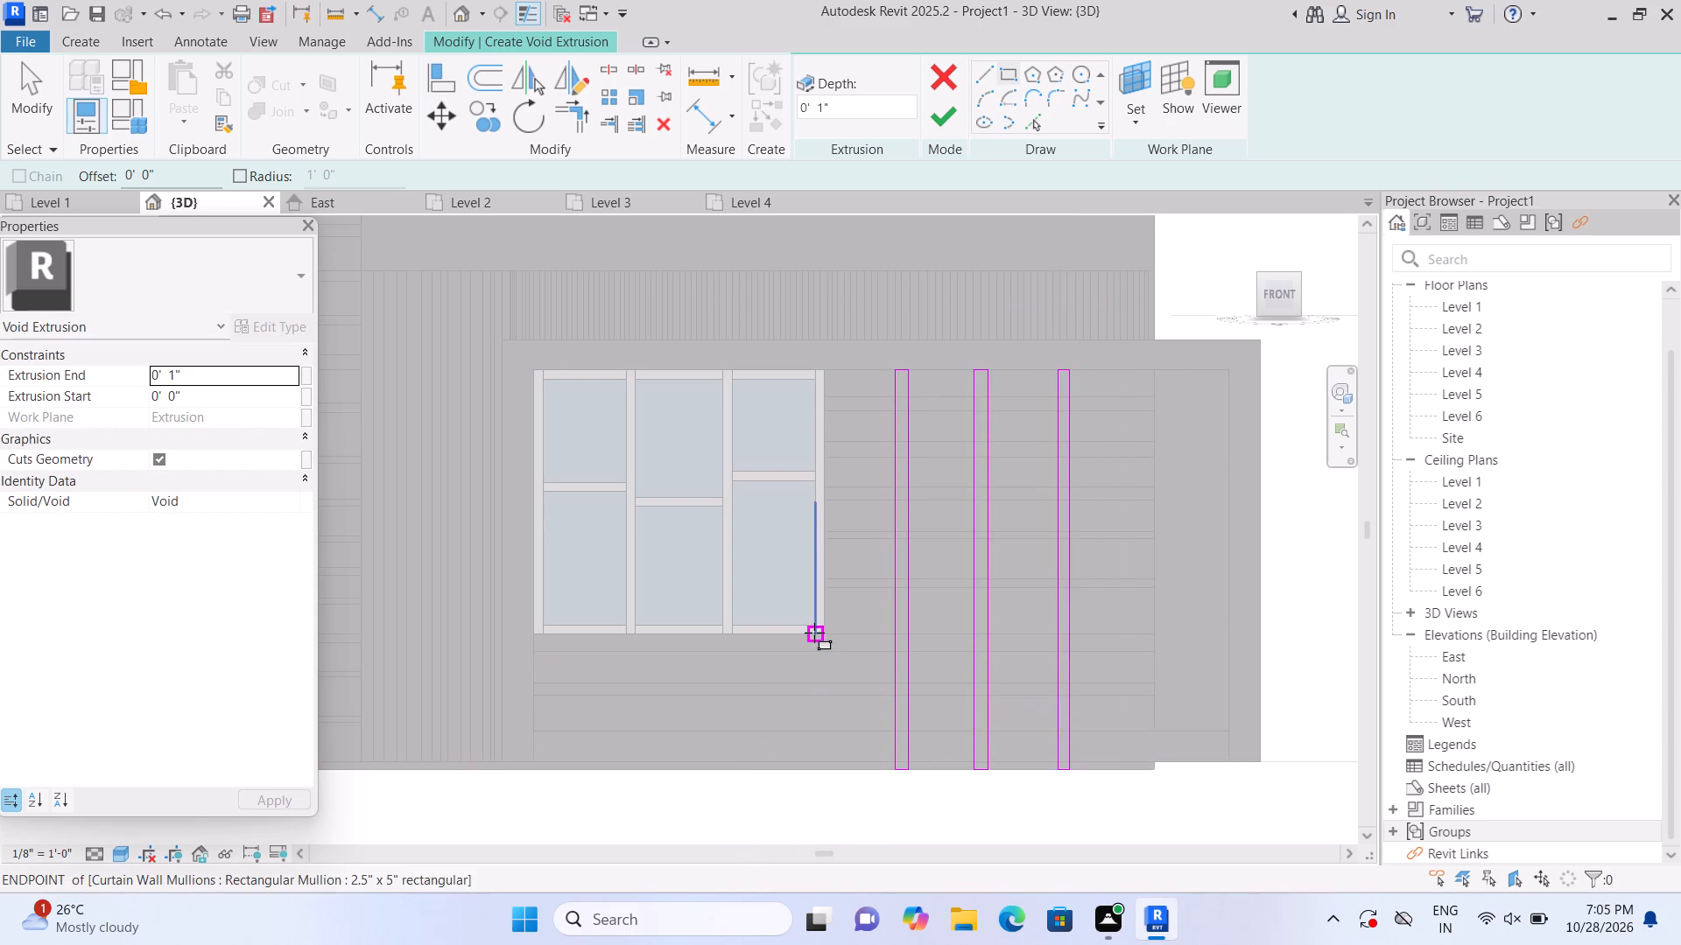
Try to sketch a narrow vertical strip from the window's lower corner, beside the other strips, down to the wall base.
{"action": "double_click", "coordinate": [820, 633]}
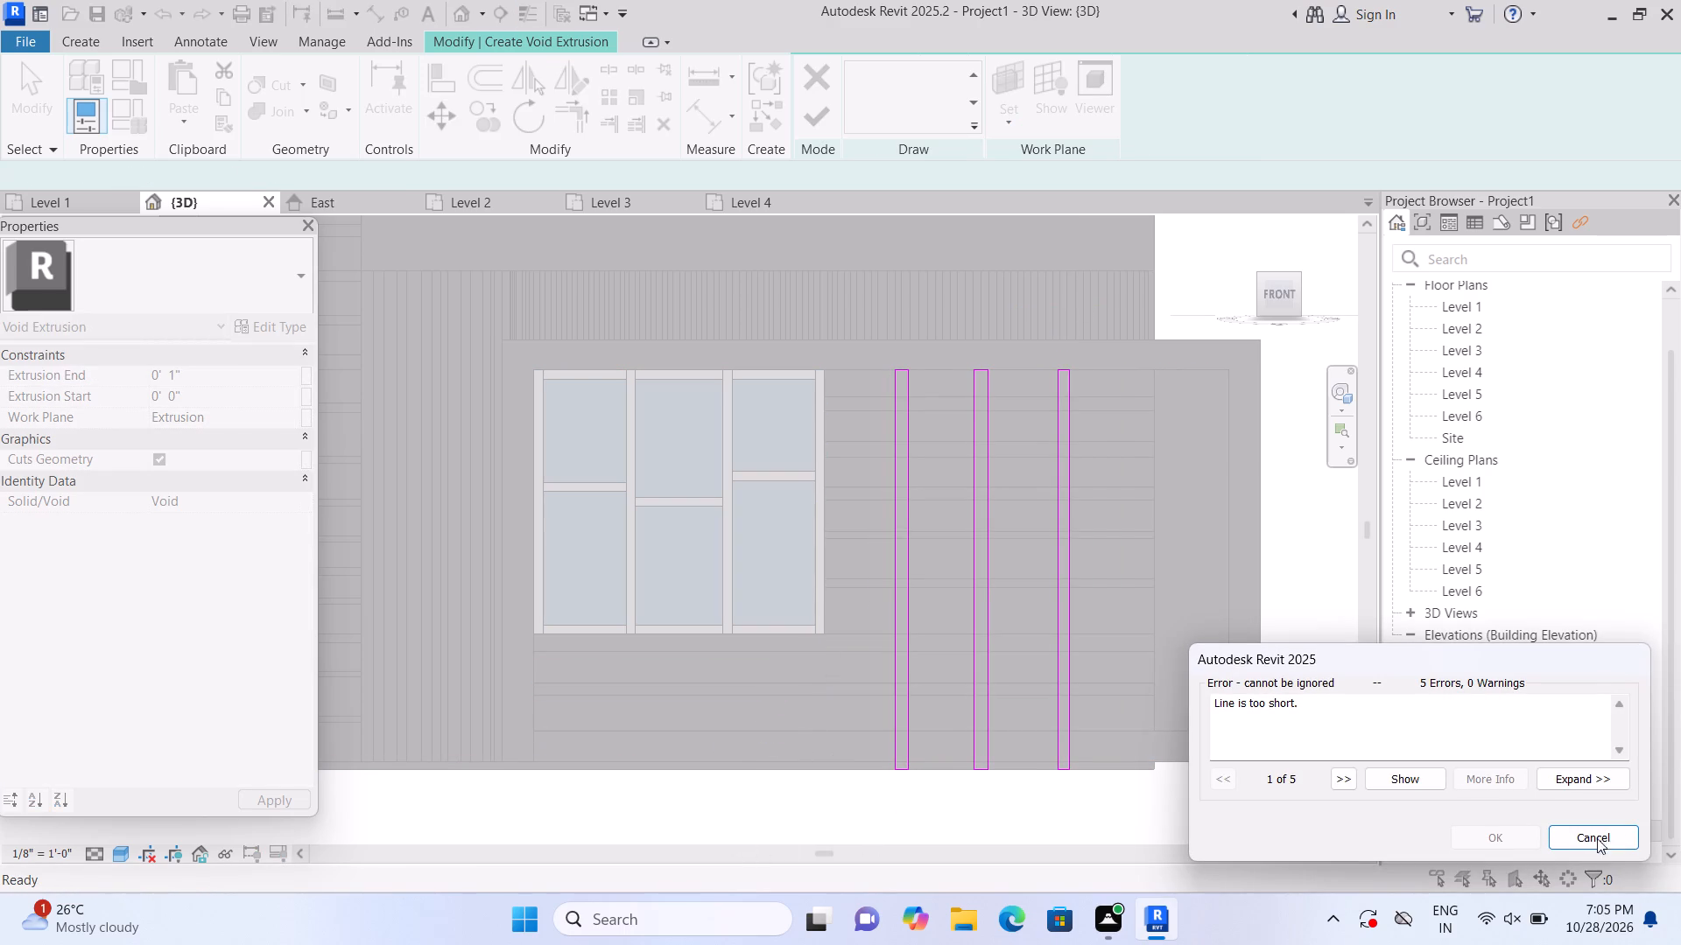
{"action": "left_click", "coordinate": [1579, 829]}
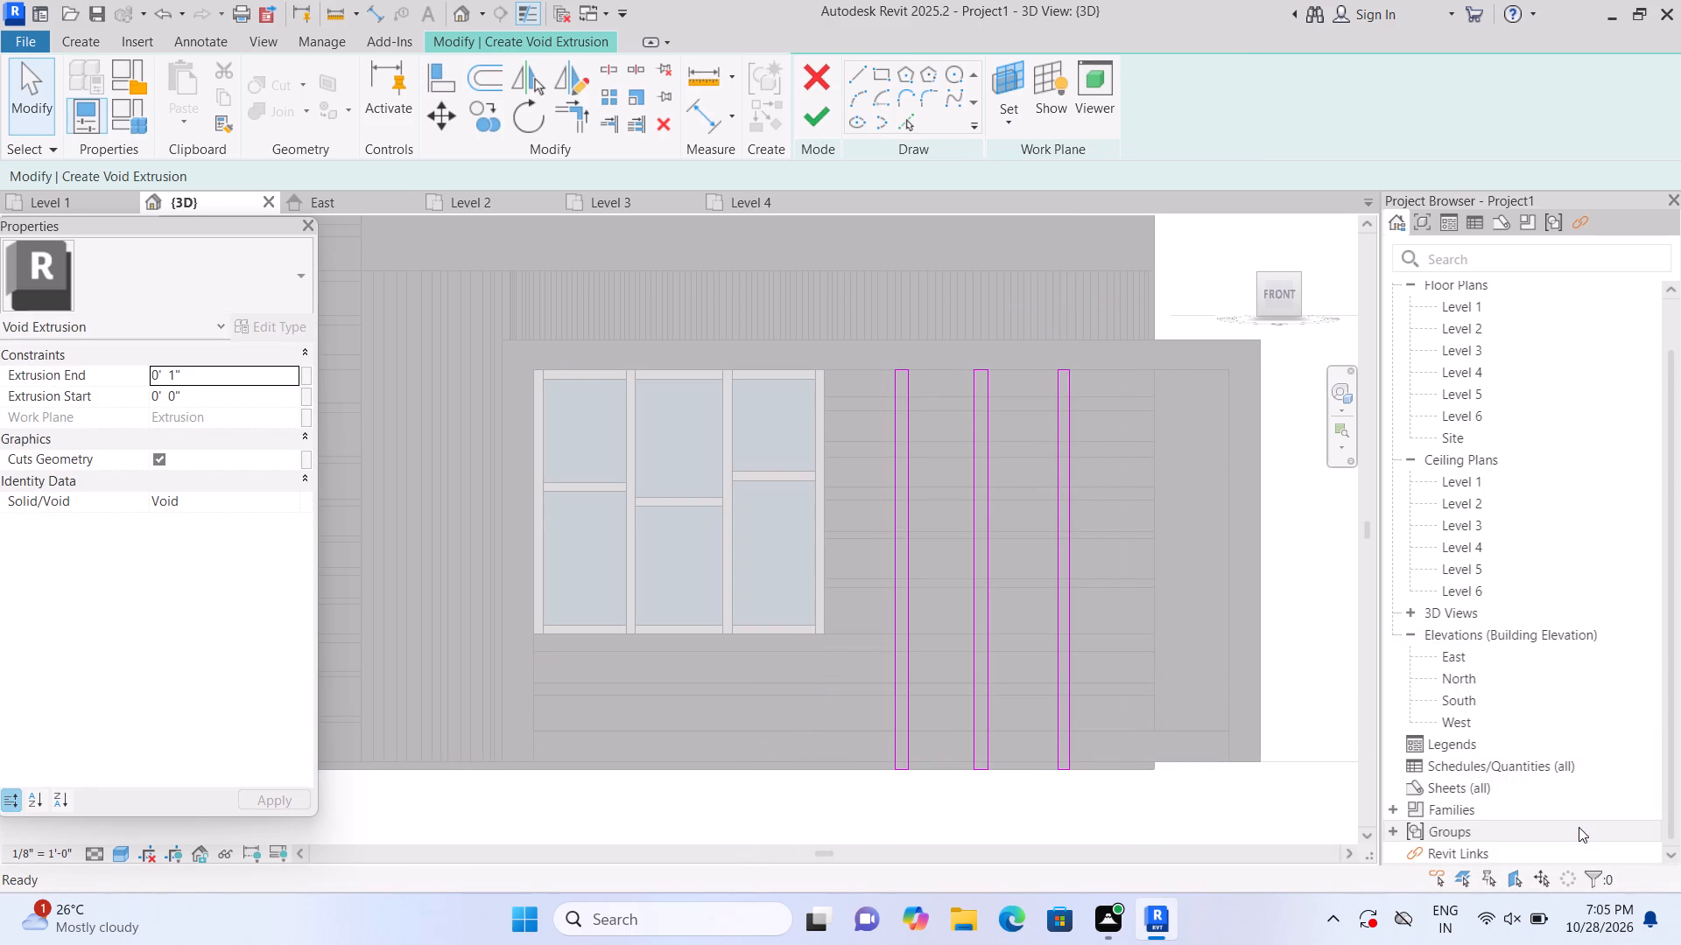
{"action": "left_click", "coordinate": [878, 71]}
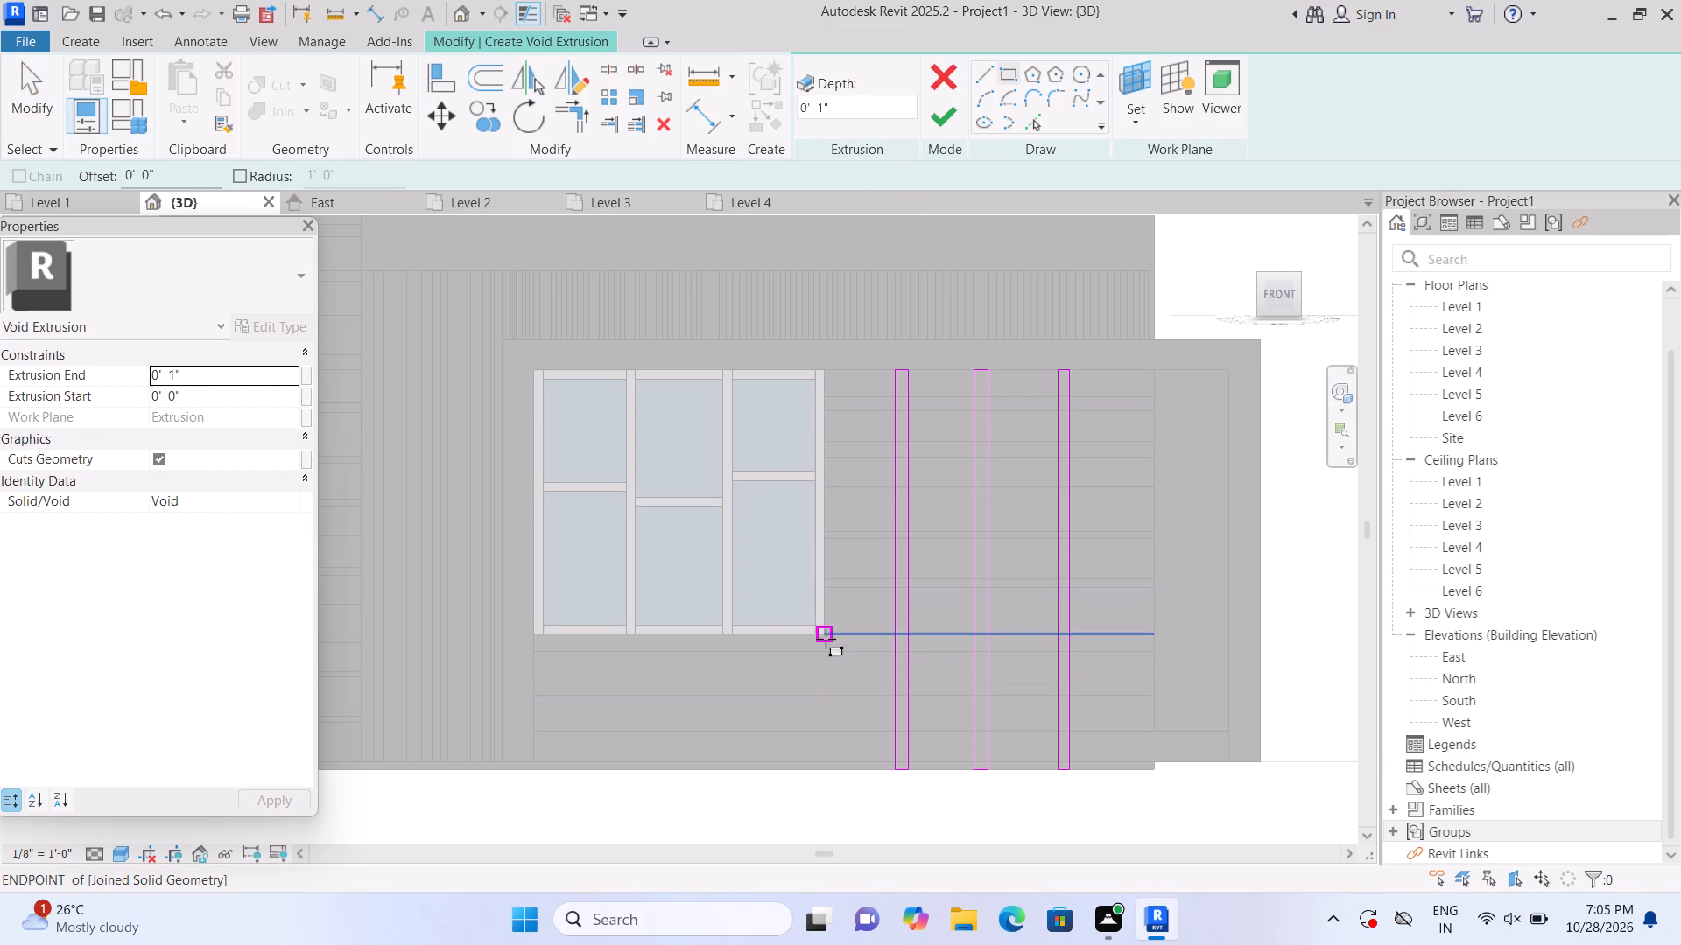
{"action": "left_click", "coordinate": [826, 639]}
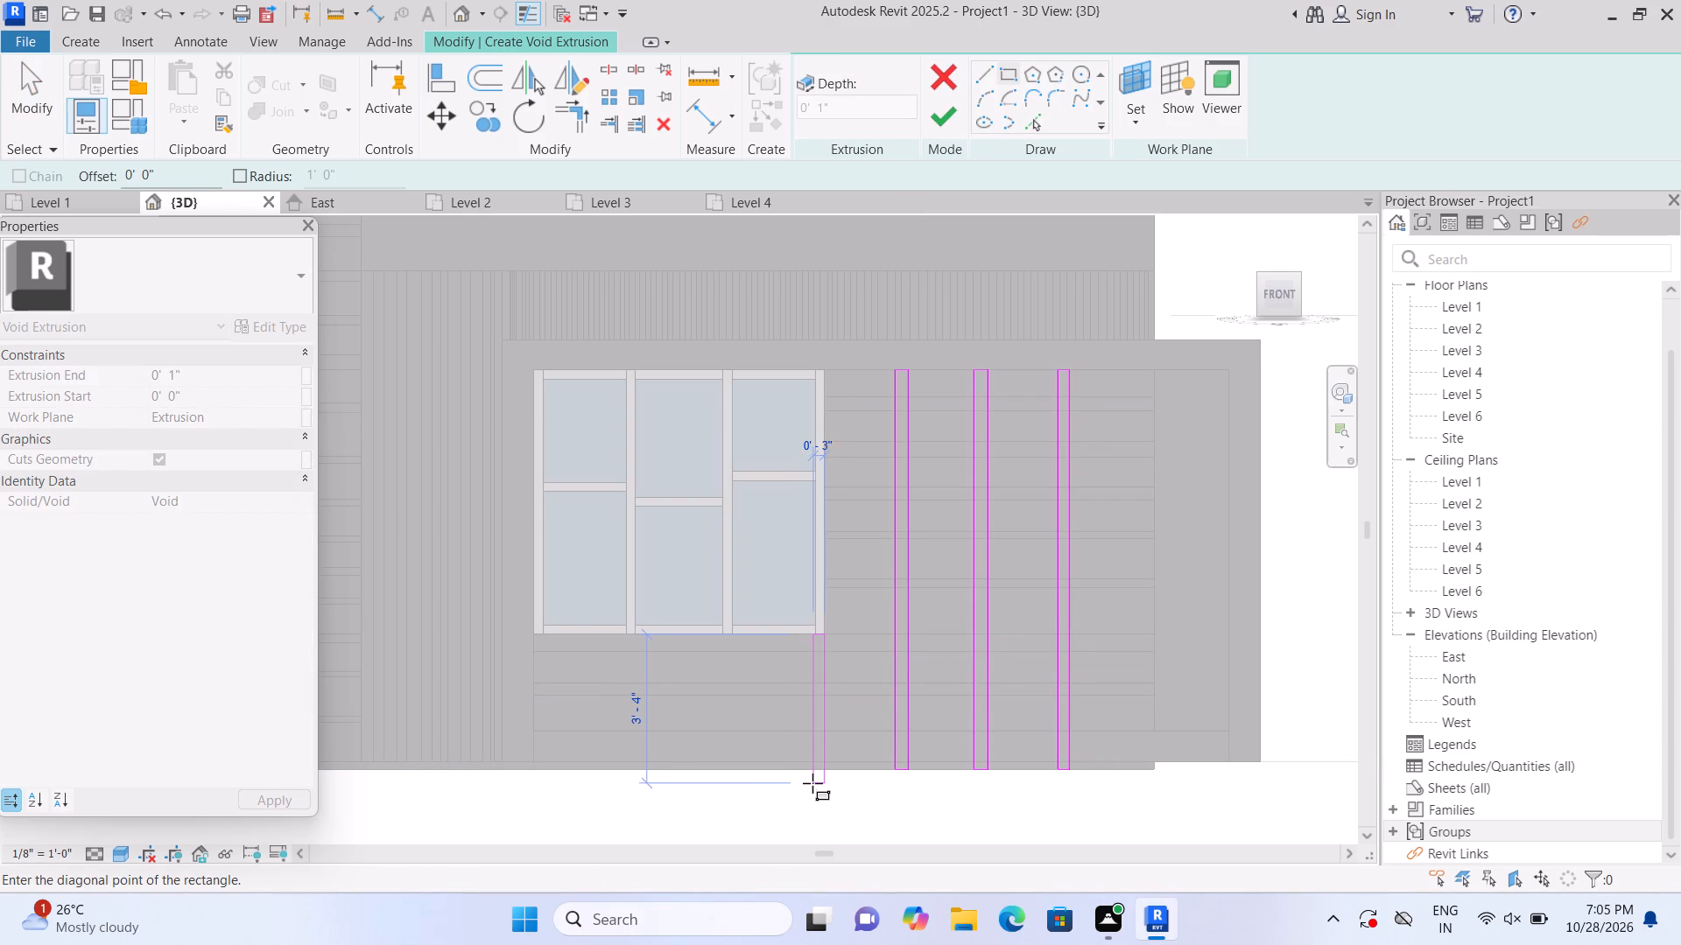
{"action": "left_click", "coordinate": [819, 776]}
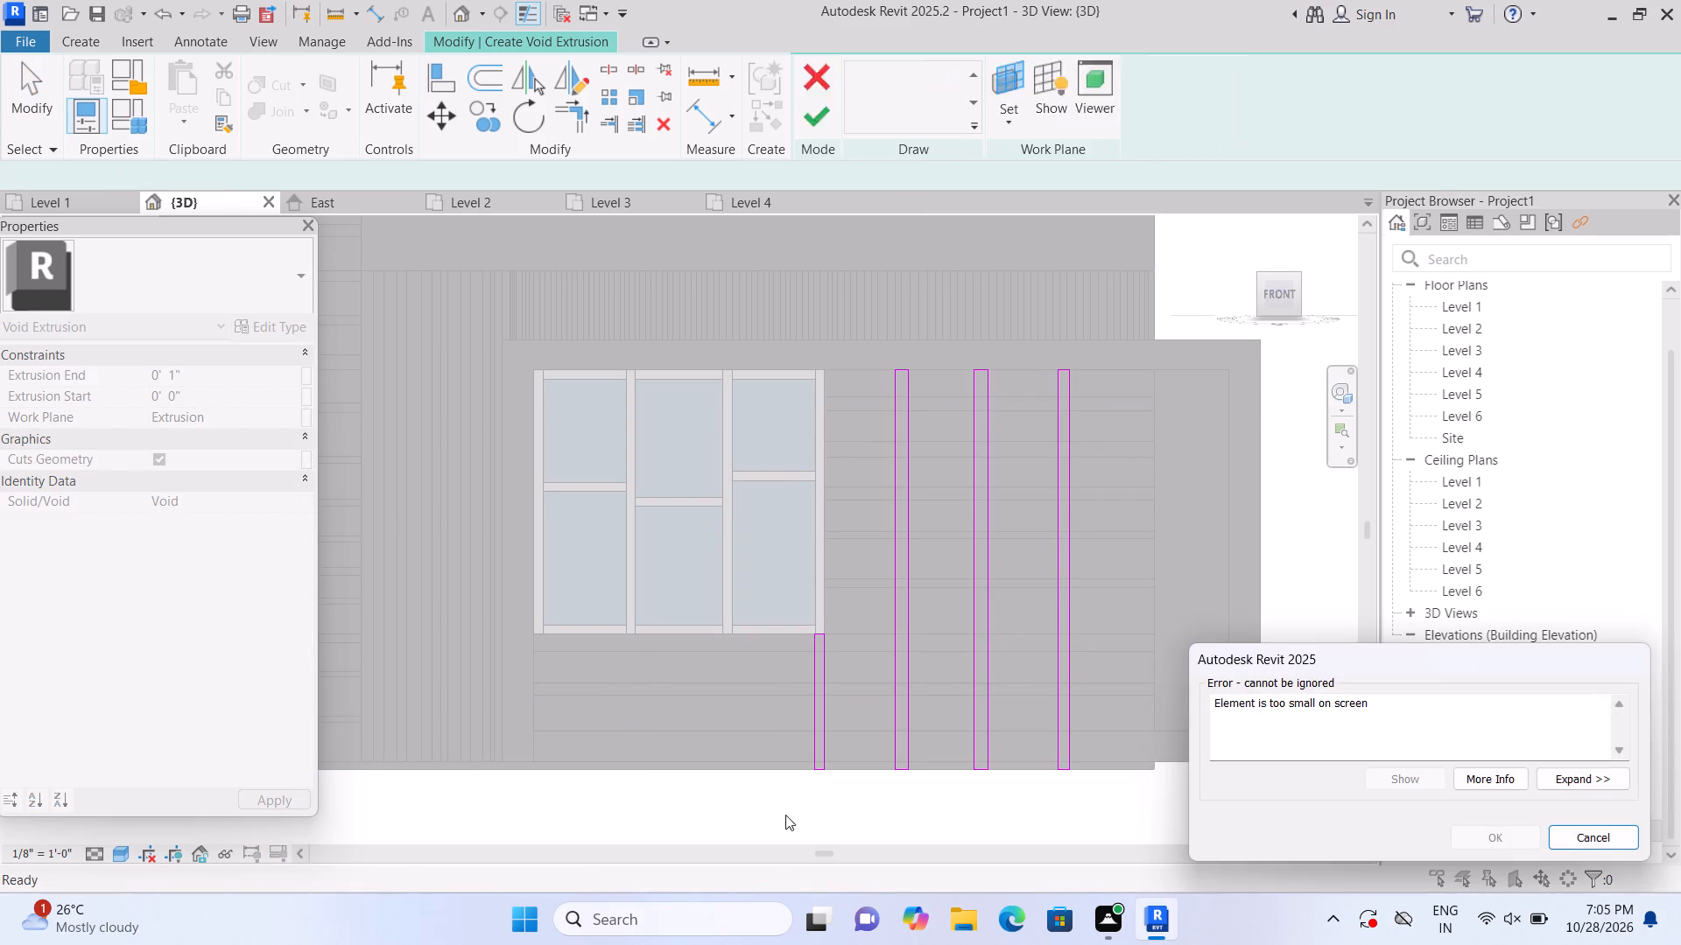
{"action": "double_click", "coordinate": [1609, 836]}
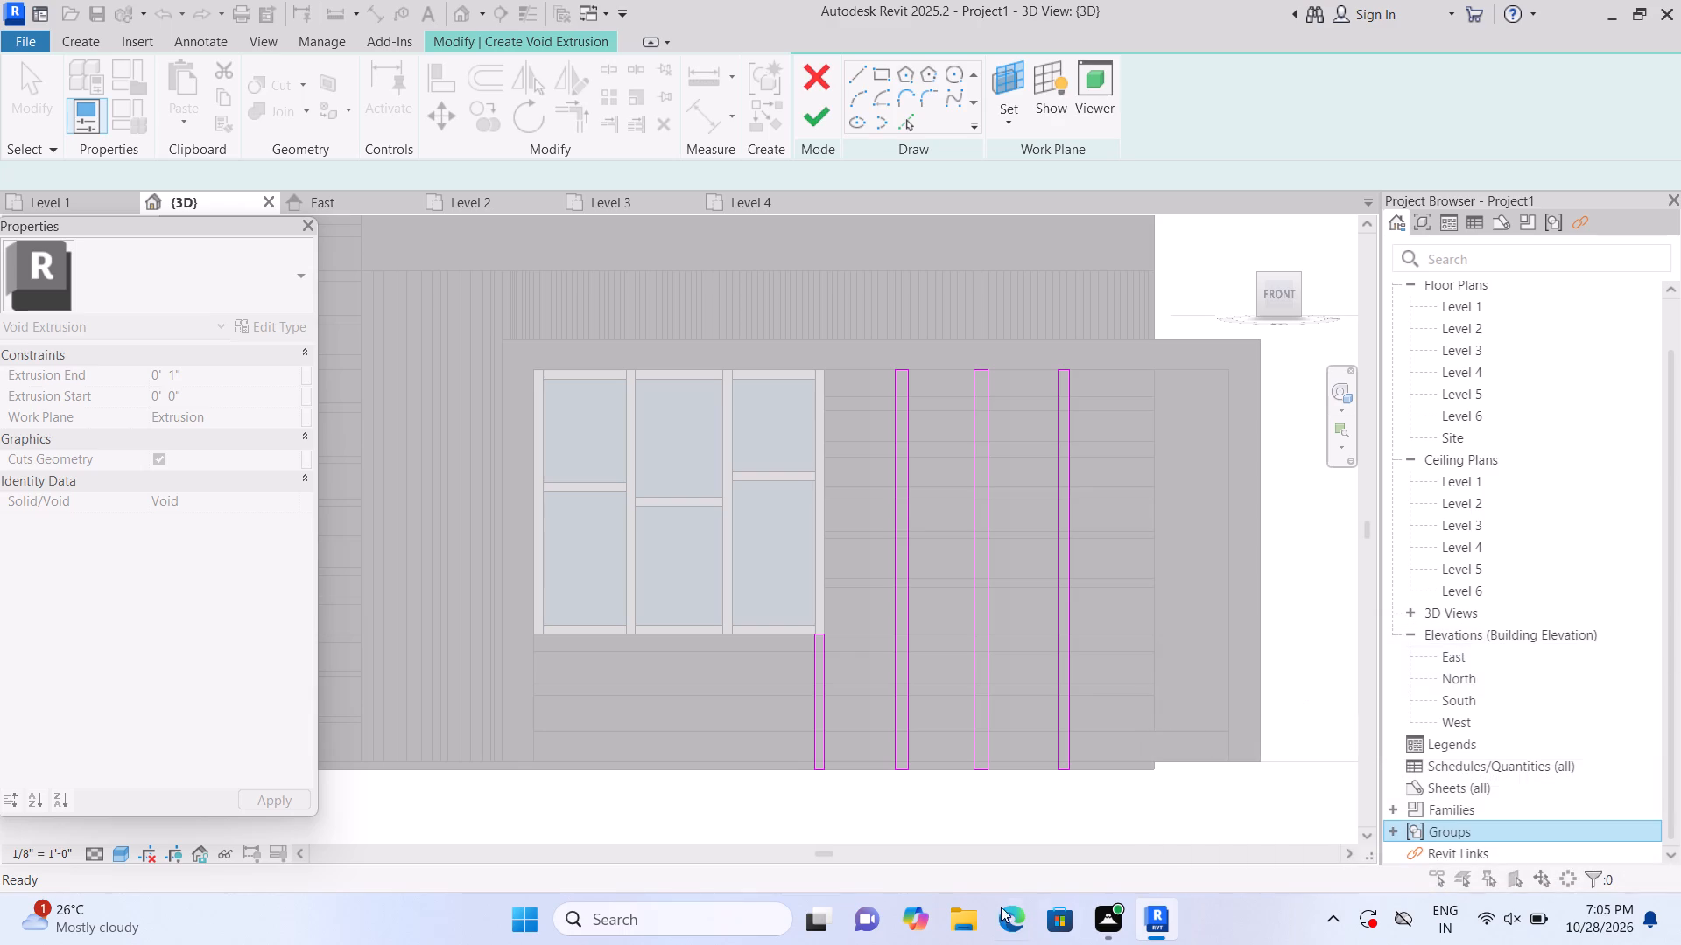
Sketch a vertical strip about 2 7/8" by 3'-0 3/8" from the window's lower corner nearest the tall strips to the wall base.
{"action": "left_click", "coordinate": [879, 84]}
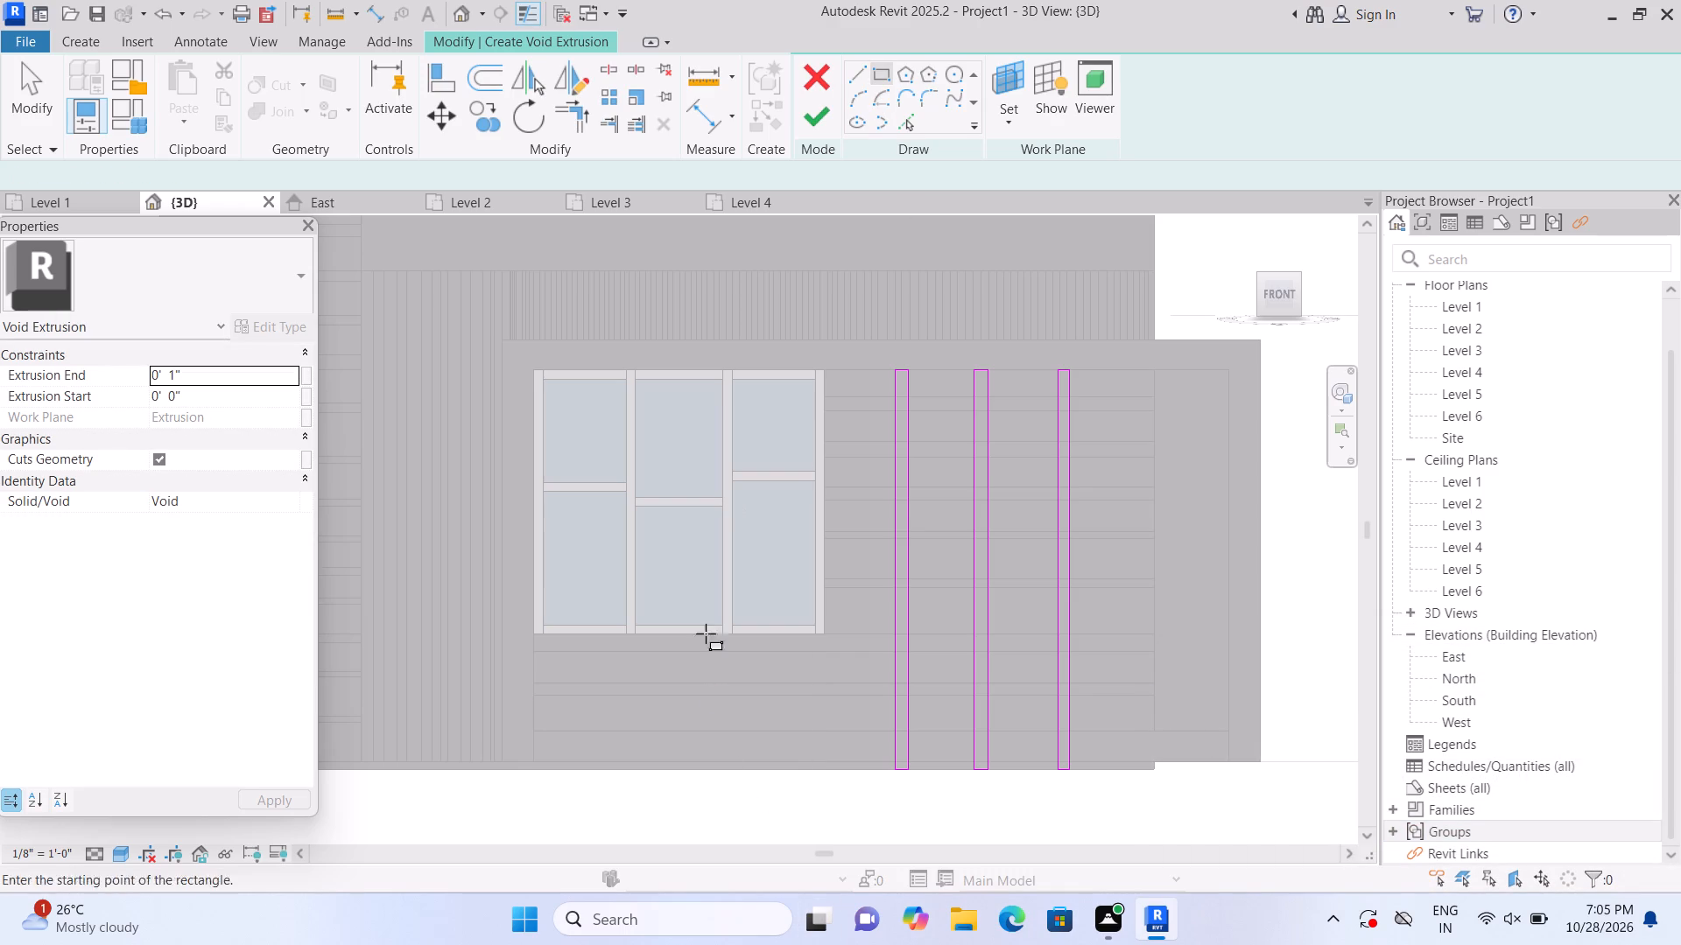
{"action": "scroll", "coordinate": [728, 777], "scroll_direction": "up", "scroll_amount": 1}
{"action": "left_click", "coordinate": [838, 613]}
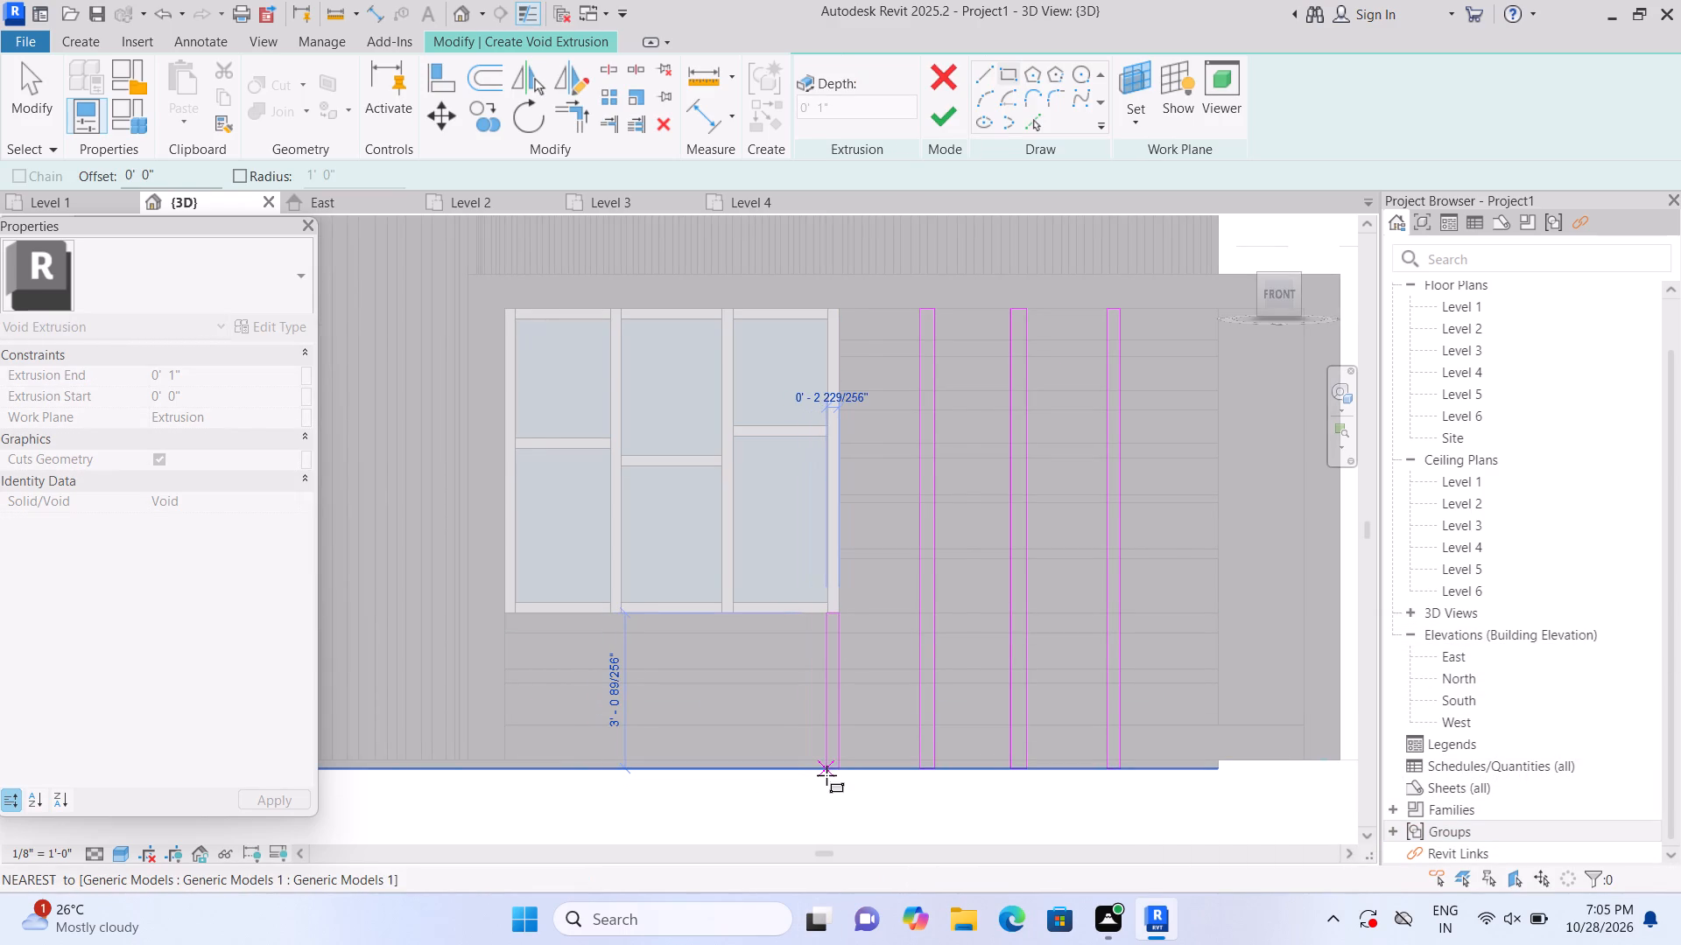
{"action": "left_click", "coordinate": [825, 775]}
{"action": "key", "text": "Escape"}
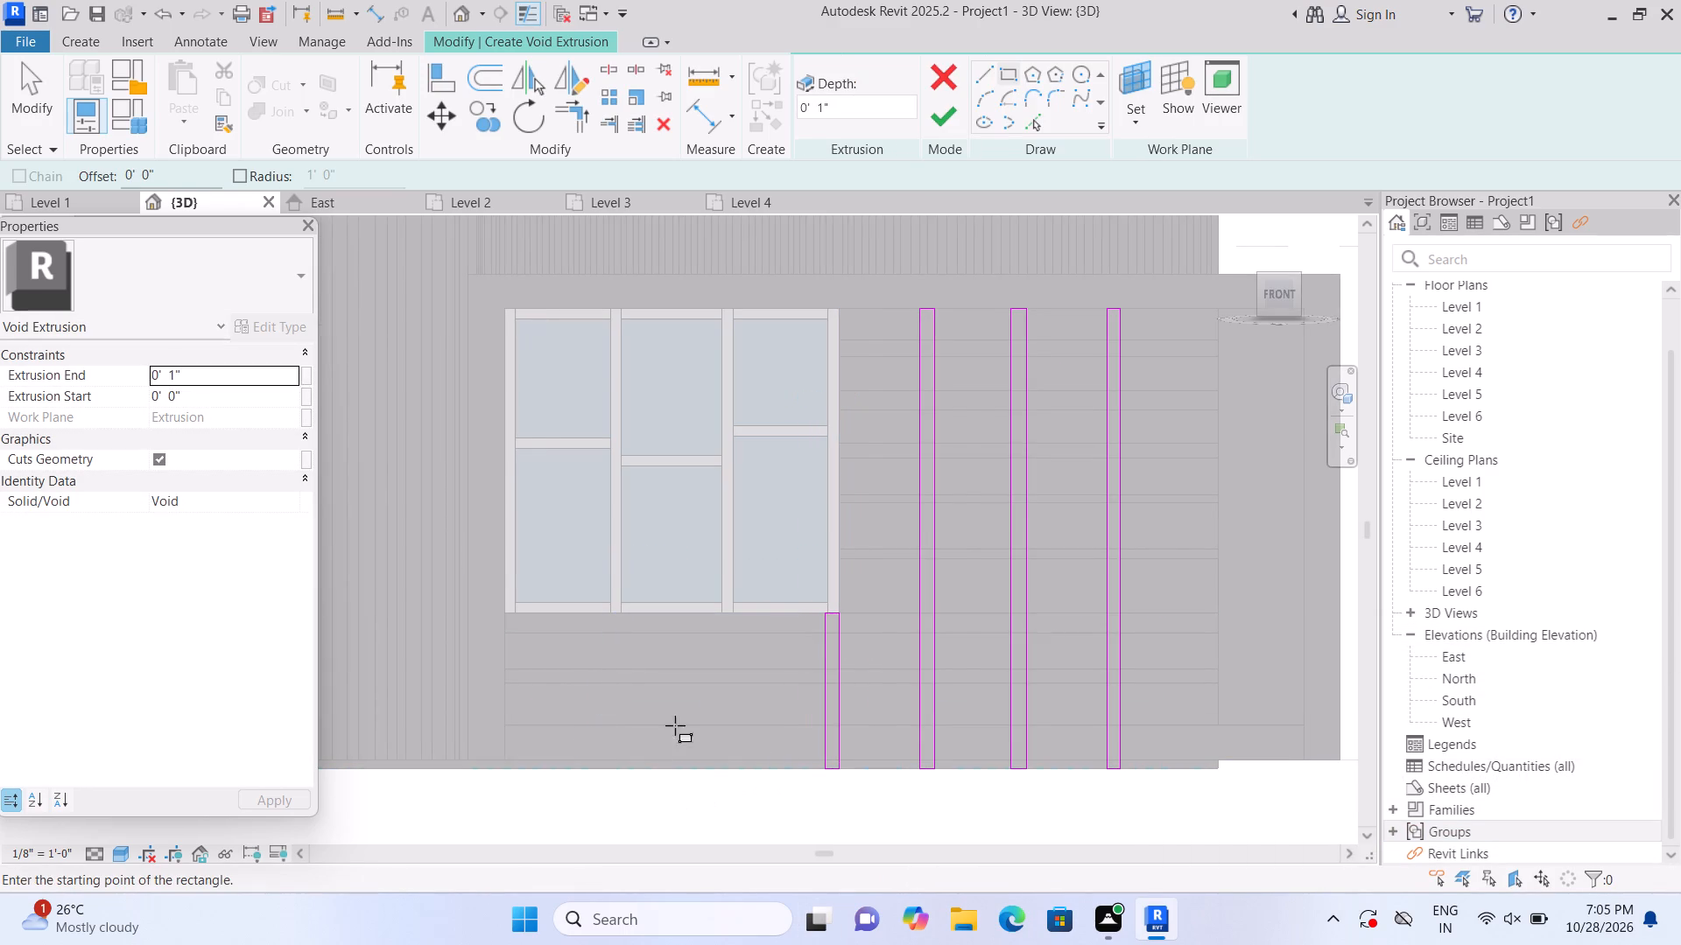
Sketch a narrow vertical strip about 3'-0 3/8" tall below the window mullion nearest the tall strips, down to the wall base.
{"action": "left_click", "coordinate": [730, 613]}
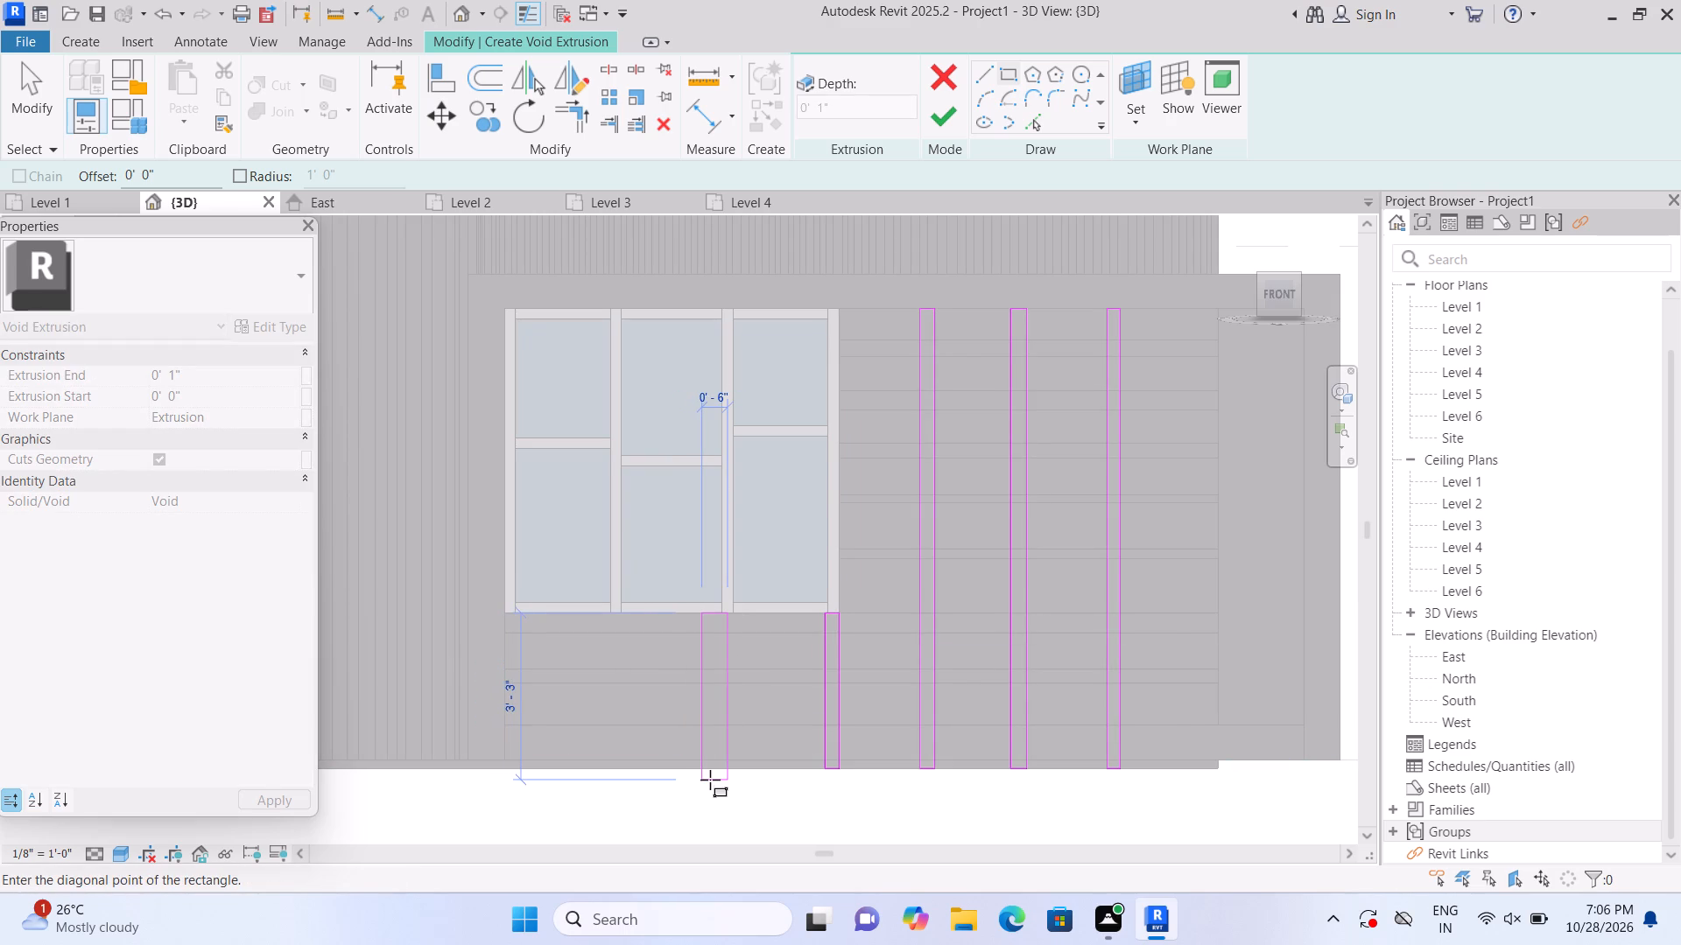
{"action": "key", "text": "Escape"}
{"action": "scroll", "coordinate": [732, 671], "scroll_direction": "up", "scroll_amount": 2}
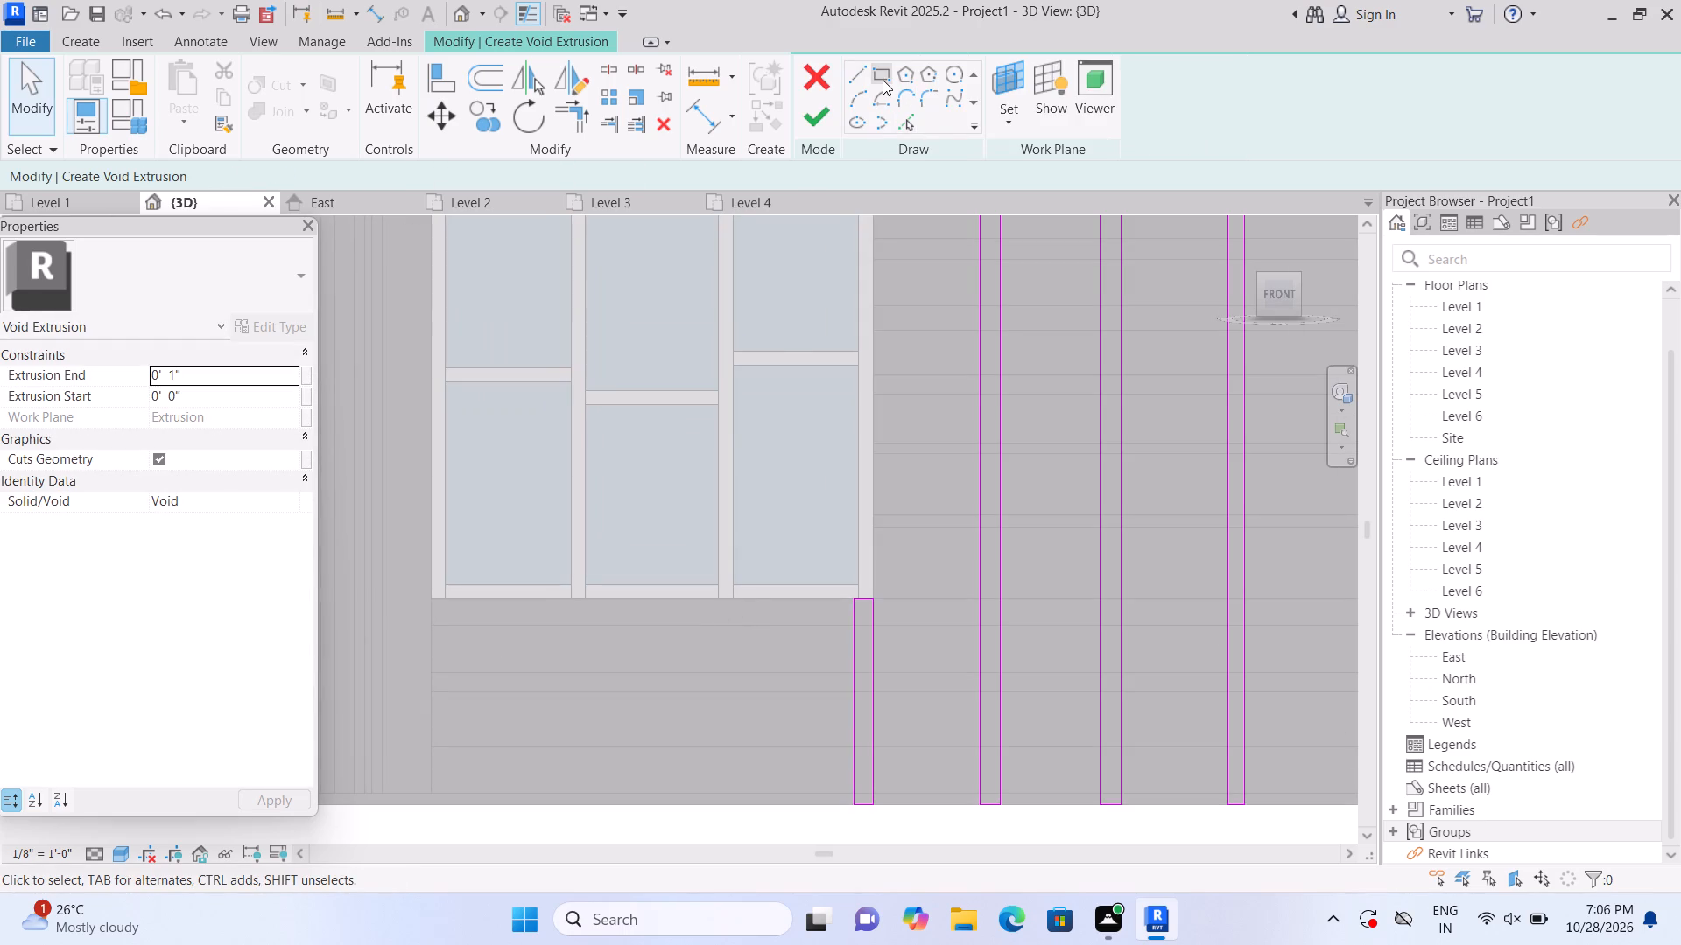
{"action": "left_click", "coordinate": [883, 80]}
{"action": "left_click", "coordinate": [738, 603]}
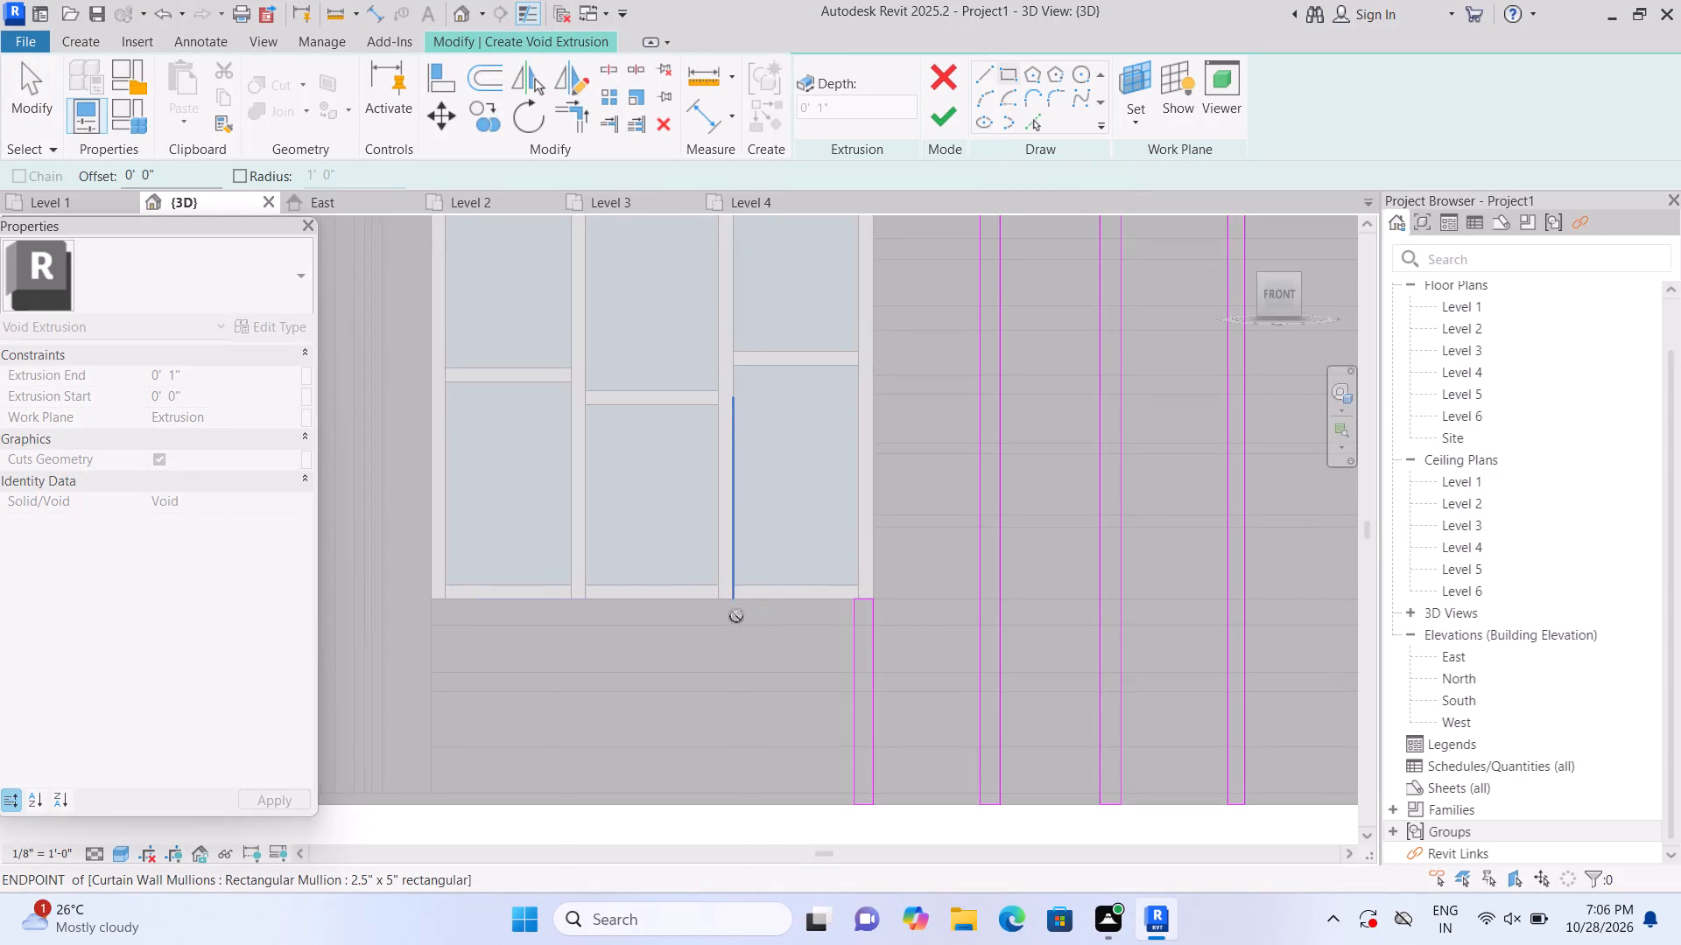
{"action": "left_click", "coordinate": [721, 812]}
{"action": "key", "text": "Escape"}
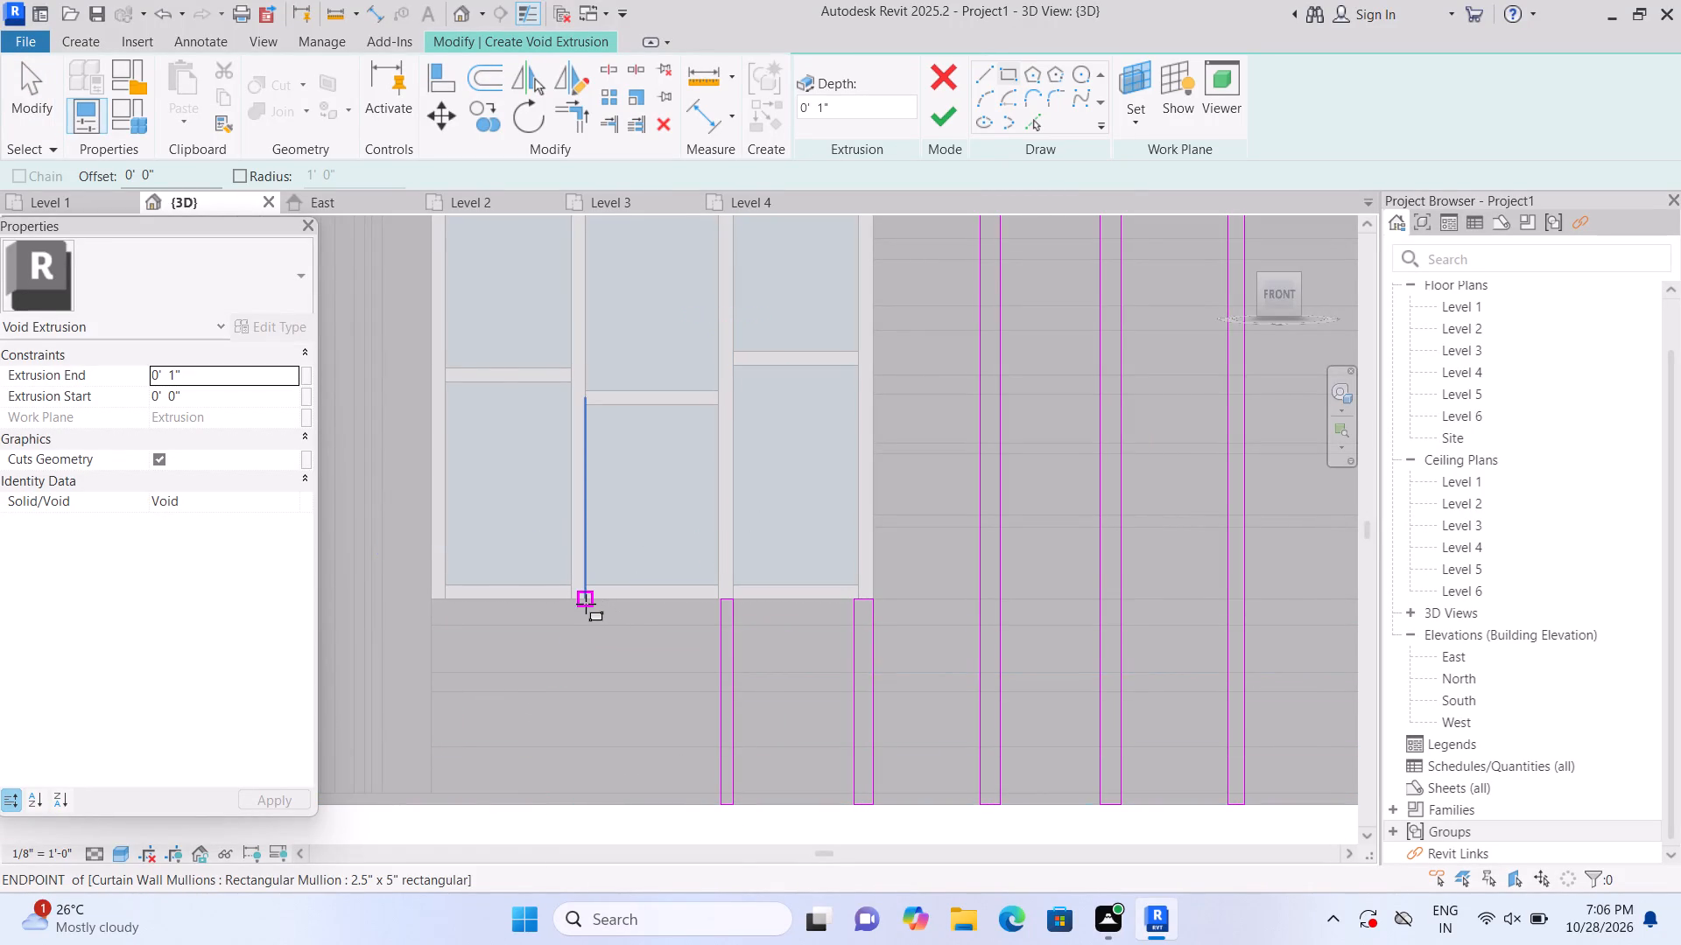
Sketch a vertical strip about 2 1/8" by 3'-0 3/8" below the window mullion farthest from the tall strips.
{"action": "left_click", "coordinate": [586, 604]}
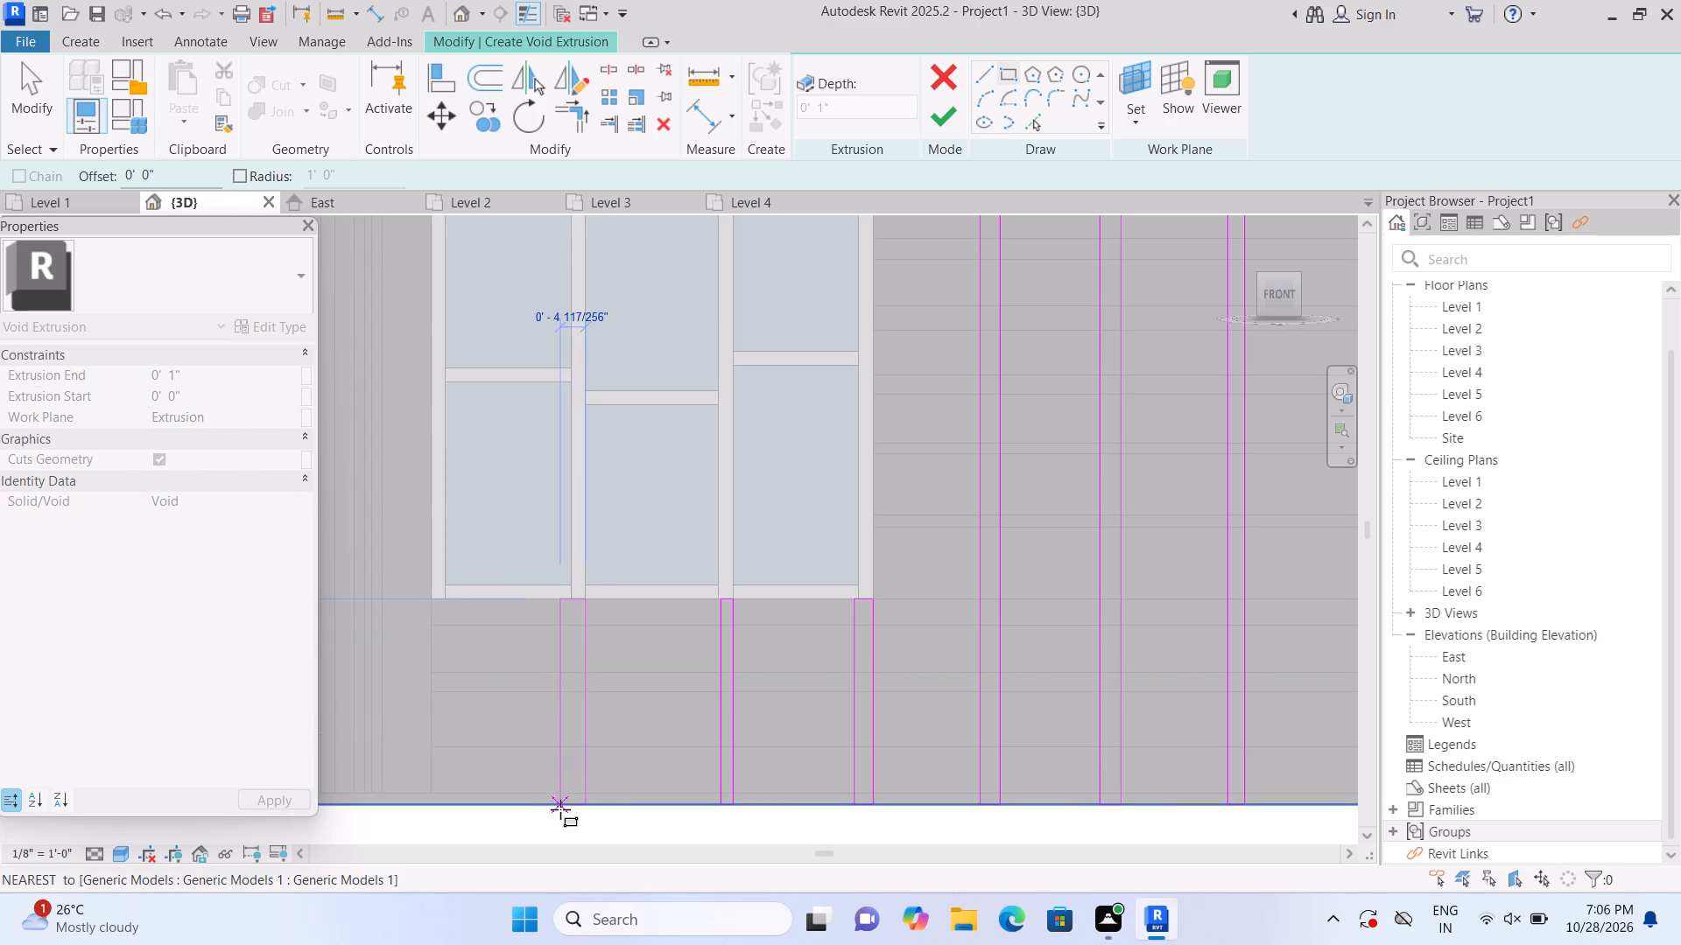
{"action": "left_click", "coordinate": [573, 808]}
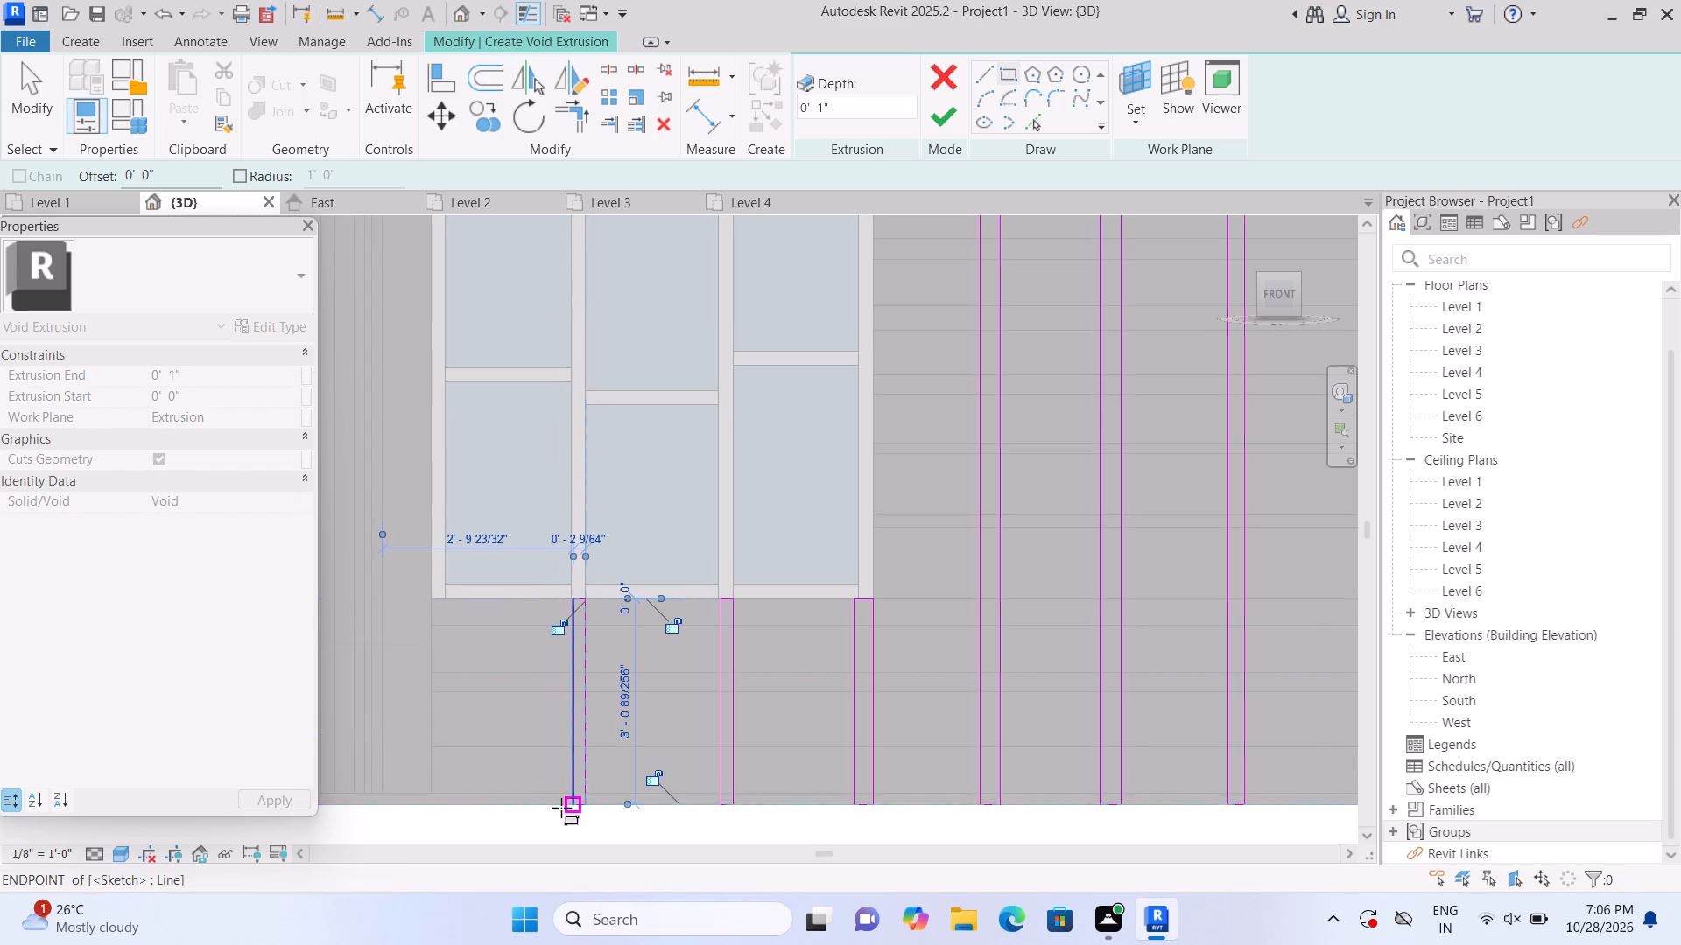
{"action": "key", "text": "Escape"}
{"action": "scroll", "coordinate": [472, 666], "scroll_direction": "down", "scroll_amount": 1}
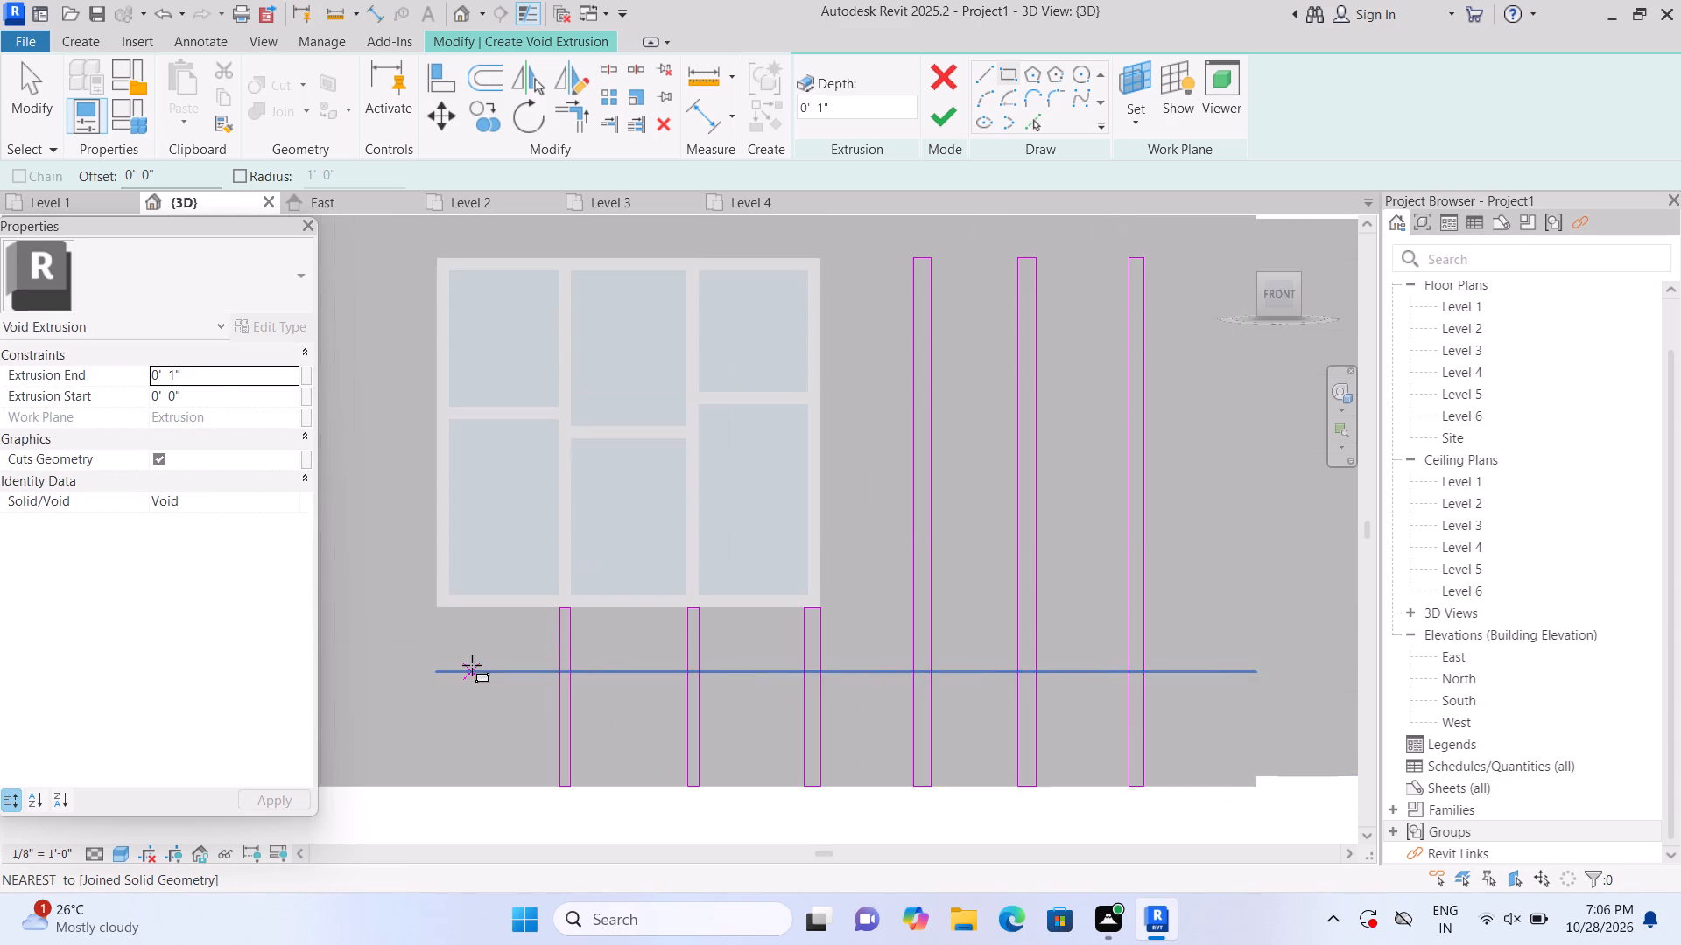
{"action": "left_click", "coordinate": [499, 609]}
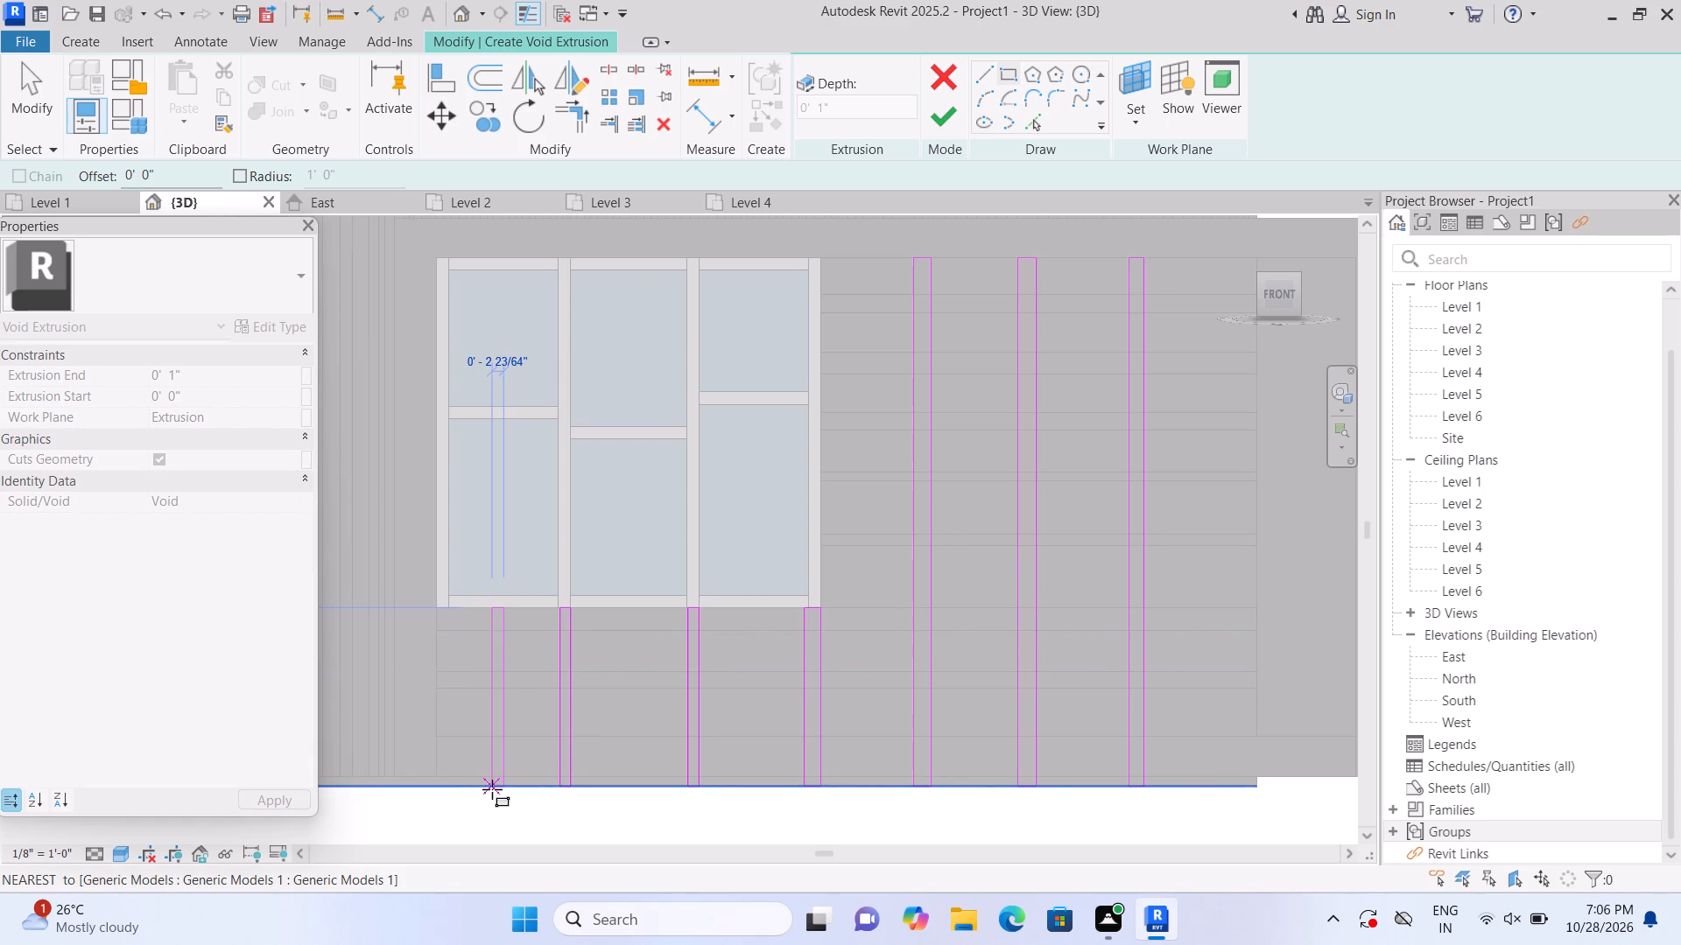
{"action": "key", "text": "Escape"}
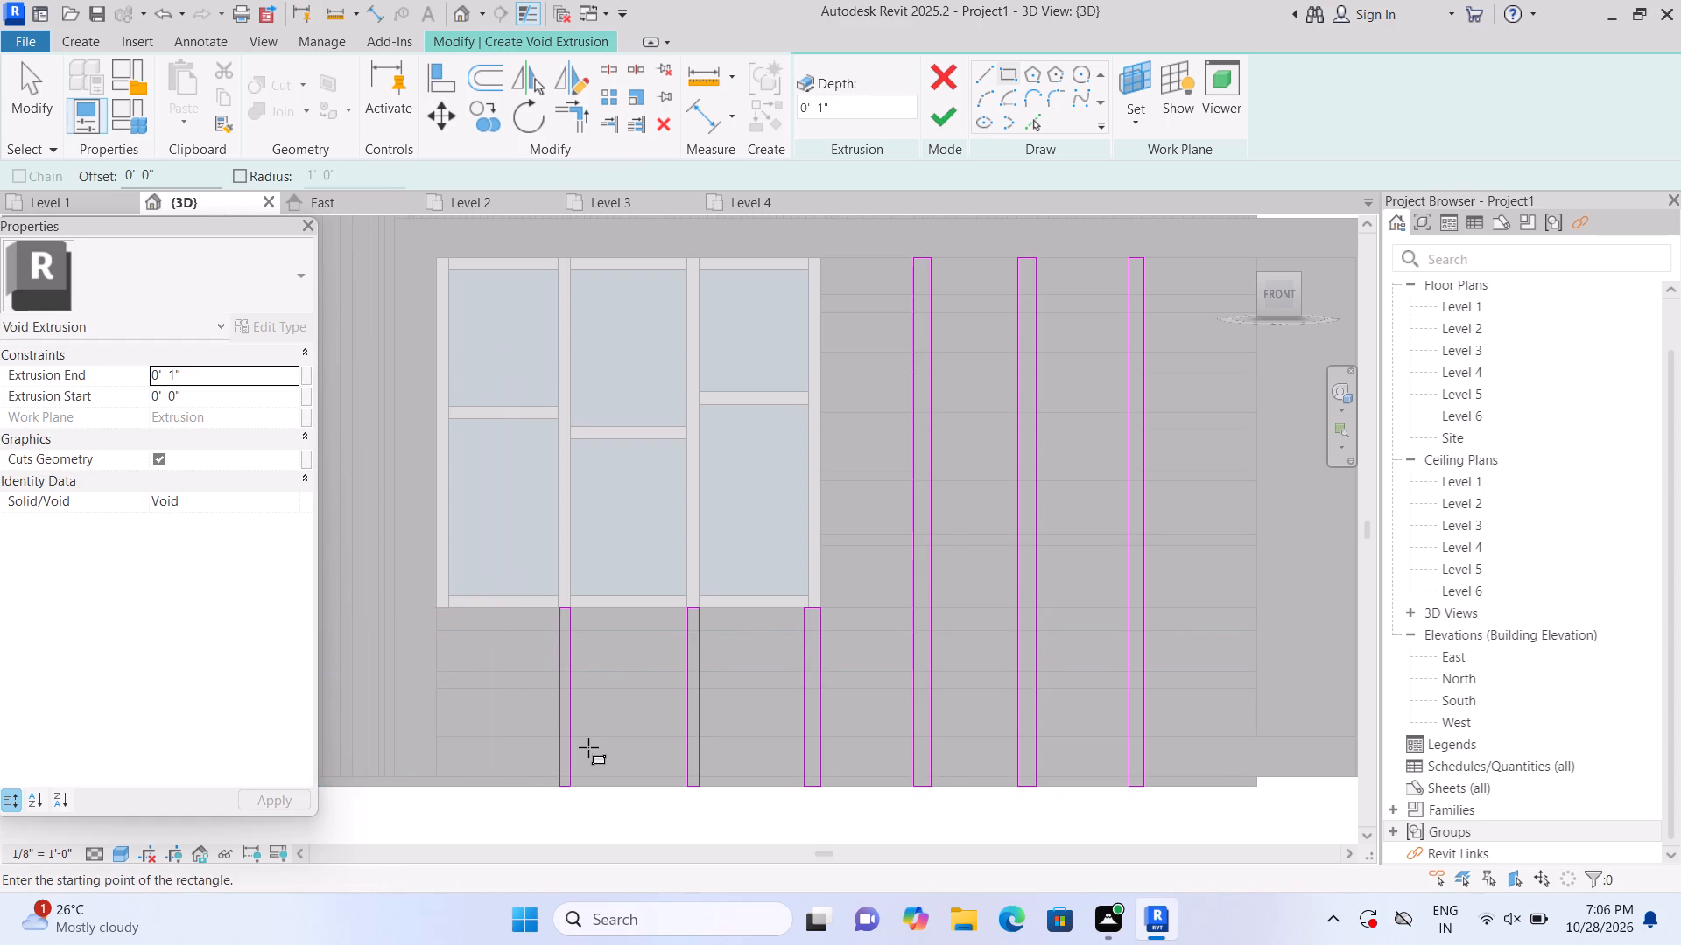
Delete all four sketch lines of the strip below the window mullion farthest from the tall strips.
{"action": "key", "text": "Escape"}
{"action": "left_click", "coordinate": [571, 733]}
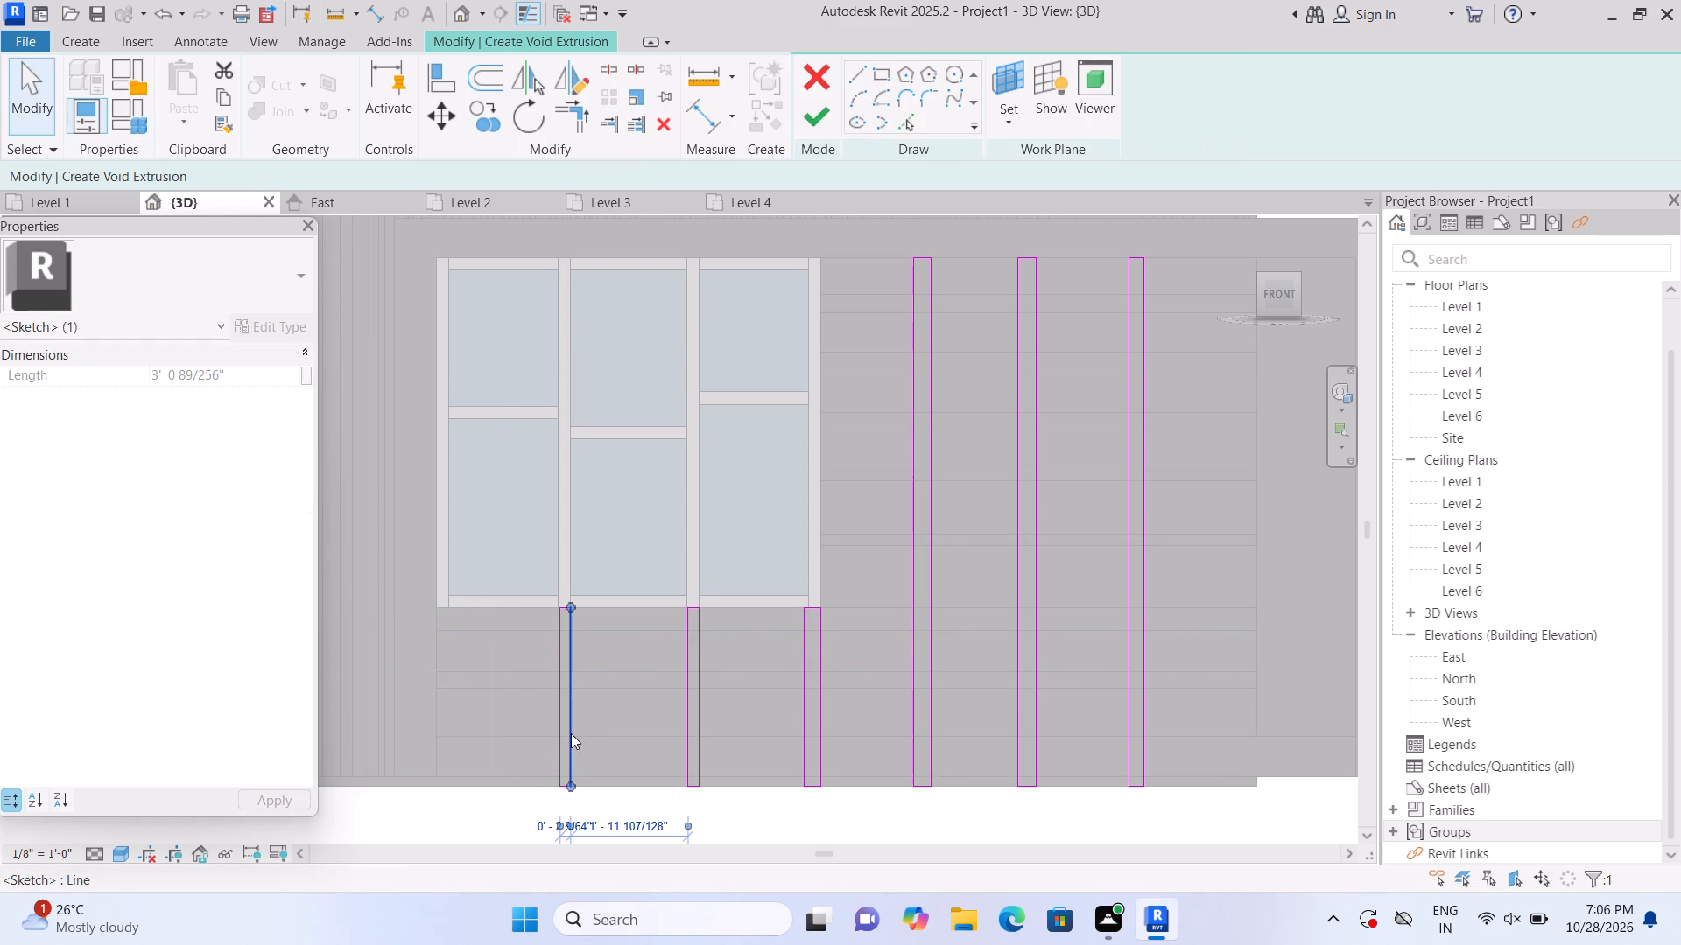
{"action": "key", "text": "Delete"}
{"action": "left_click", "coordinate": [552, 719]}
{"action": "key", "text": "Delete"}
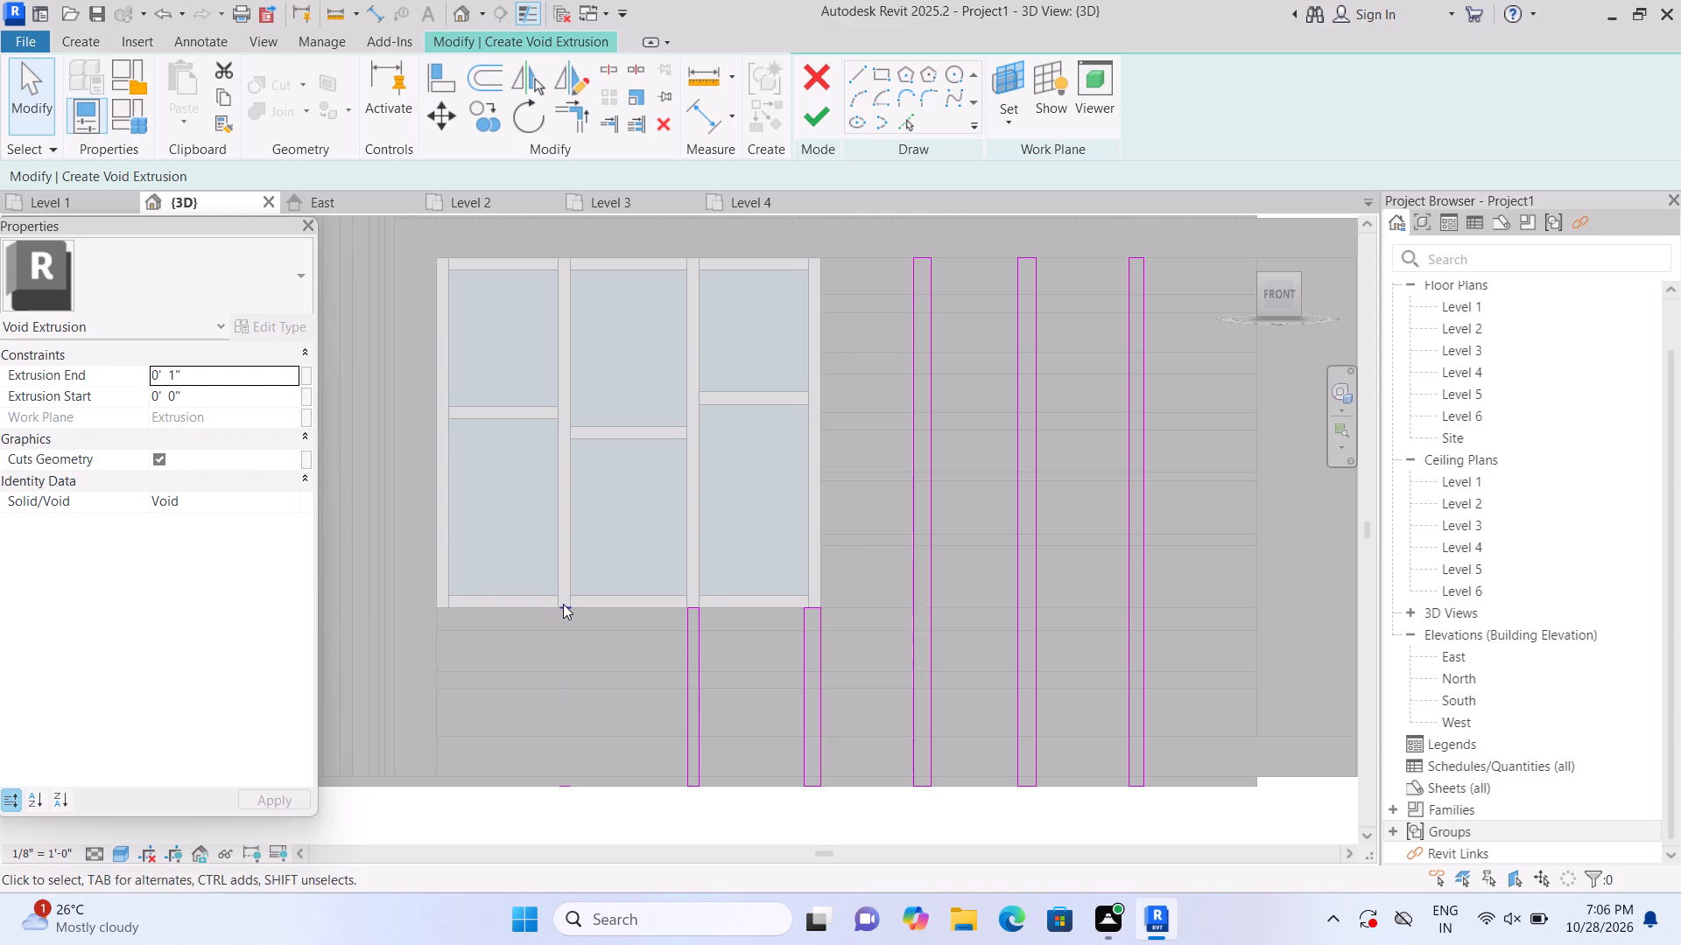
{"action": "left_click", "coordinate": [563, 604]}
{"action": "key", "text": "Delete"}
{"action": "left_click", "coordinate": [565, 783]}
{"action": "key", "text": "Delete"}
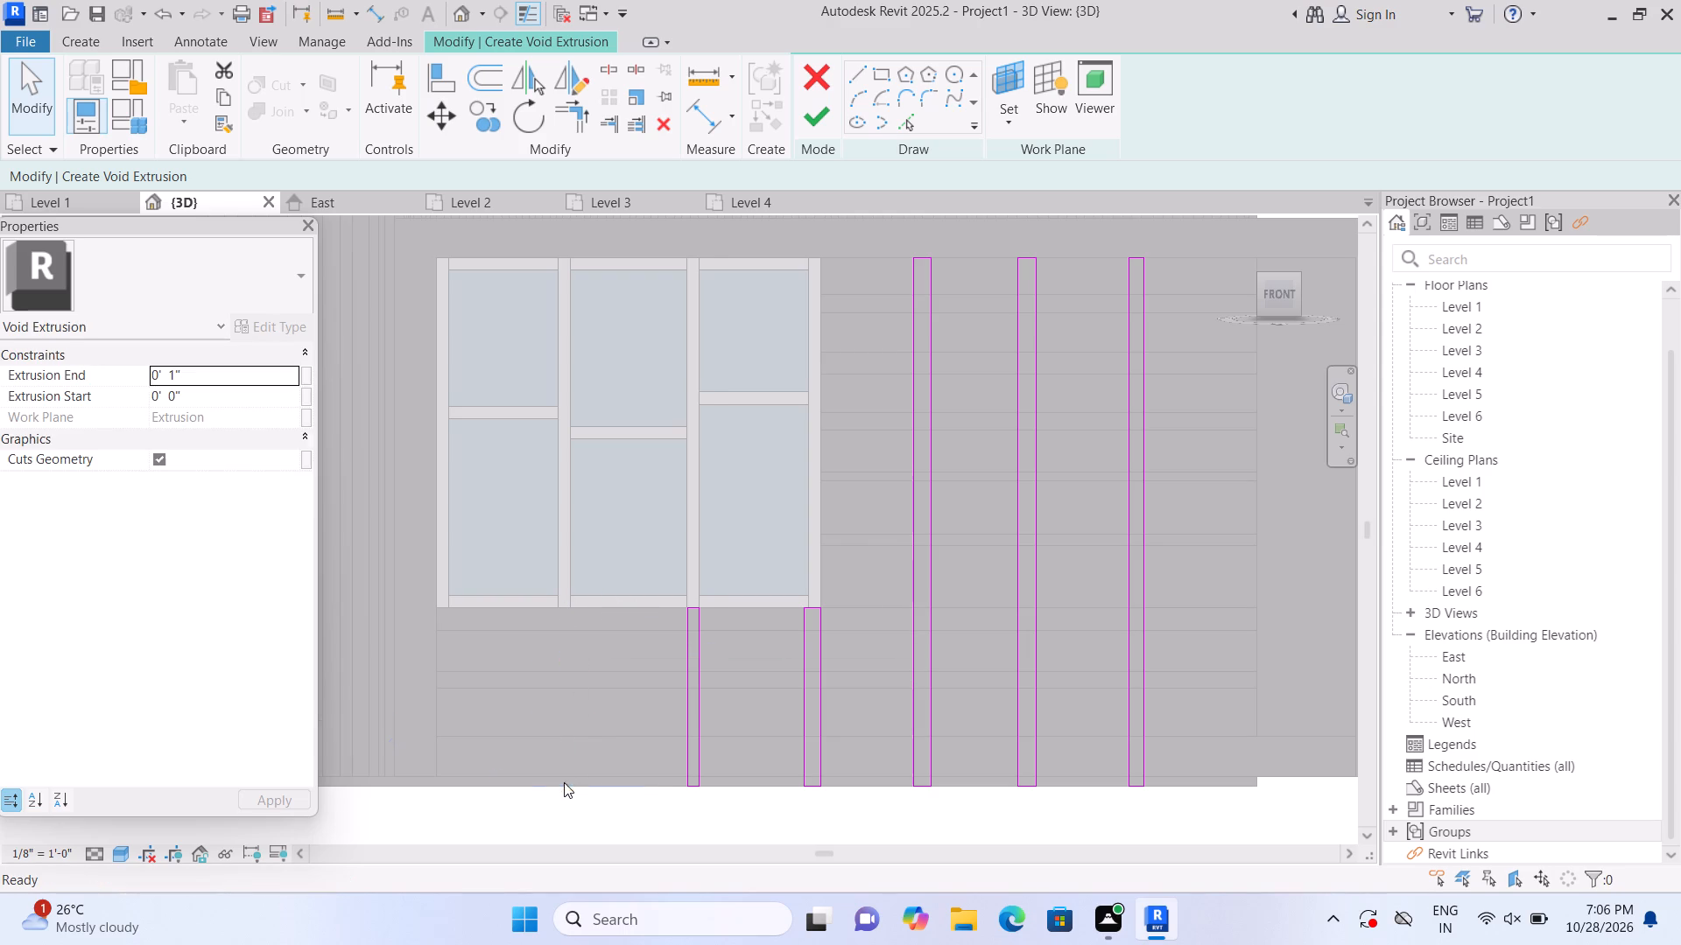
Sketch two more strips from window sill to wall base, about 2 1/2" and 2 5/16" wide, and finish the void extrusion.
{"action": "left_click", "coordinate": [890, 73]}
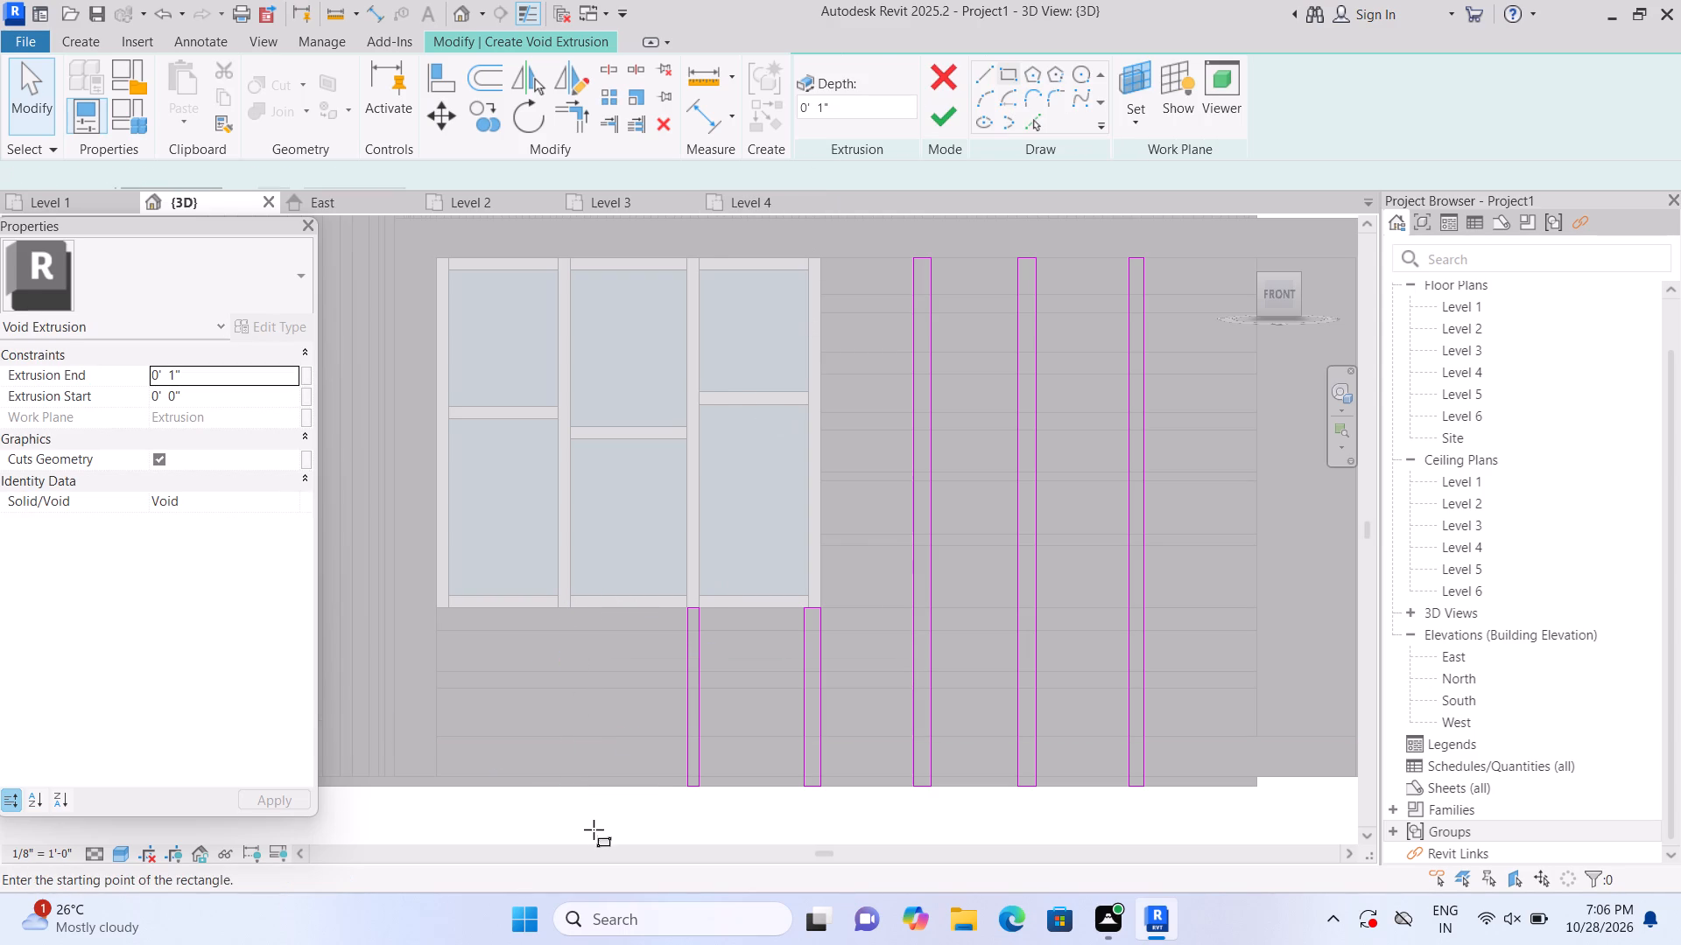
{"action": "left_click", "coordinate": [615, 608]}
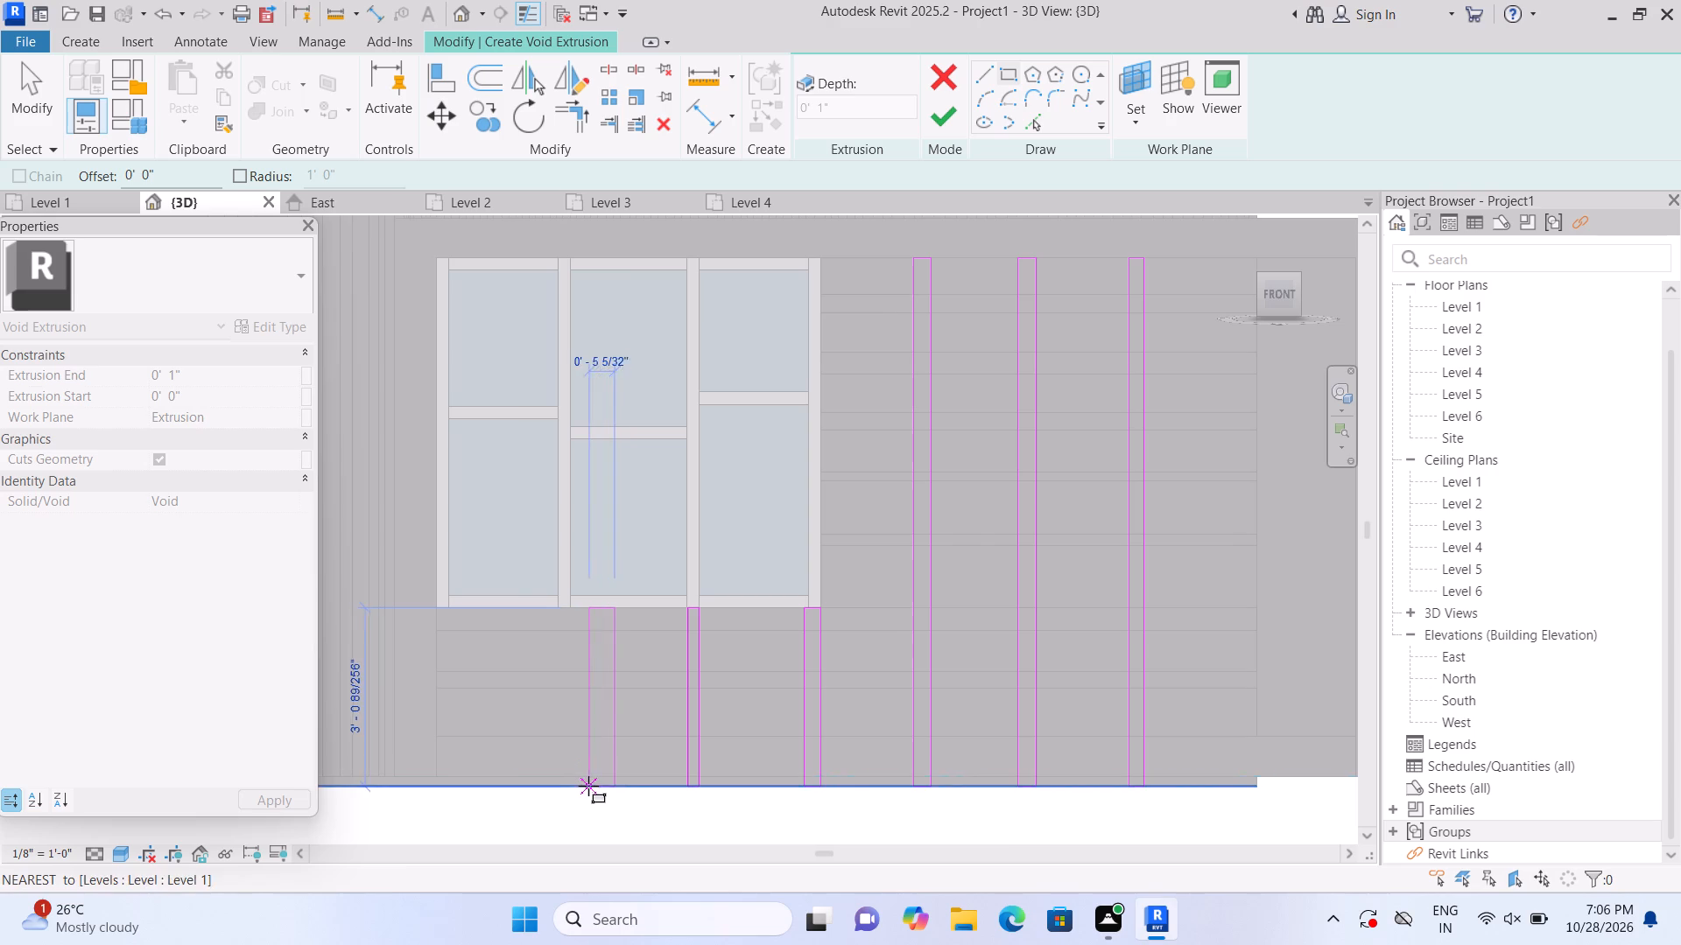
{"action": "left_click", "coordinate": [602, 790]}
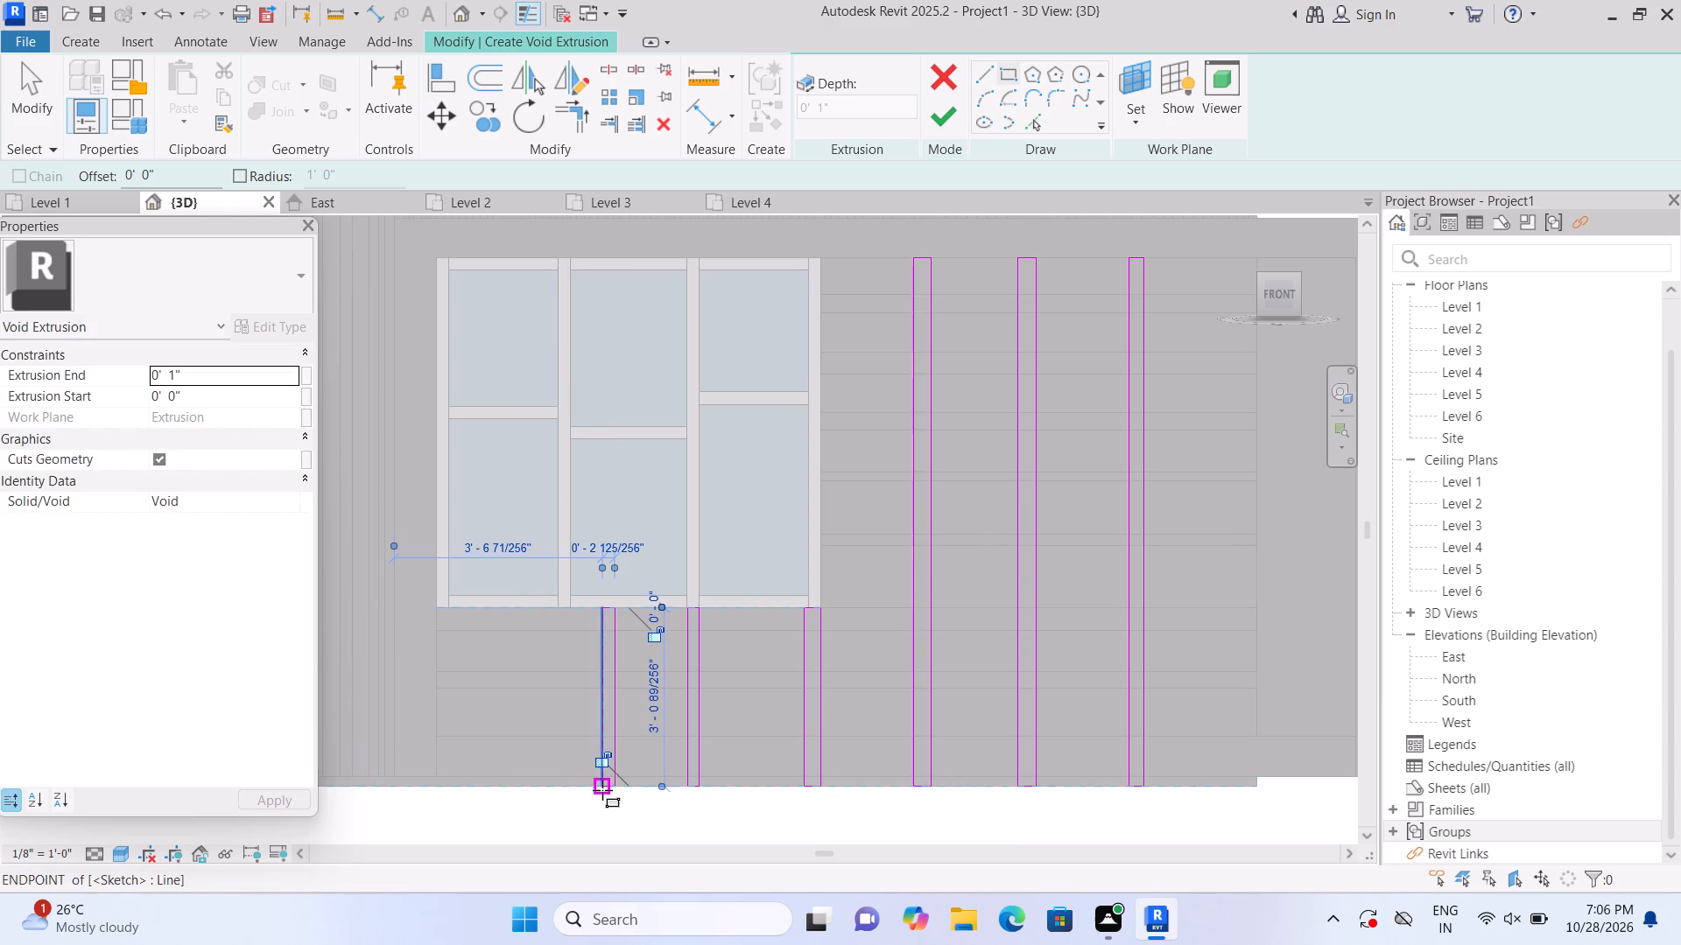
{"action": "key", "text": "Escape"}
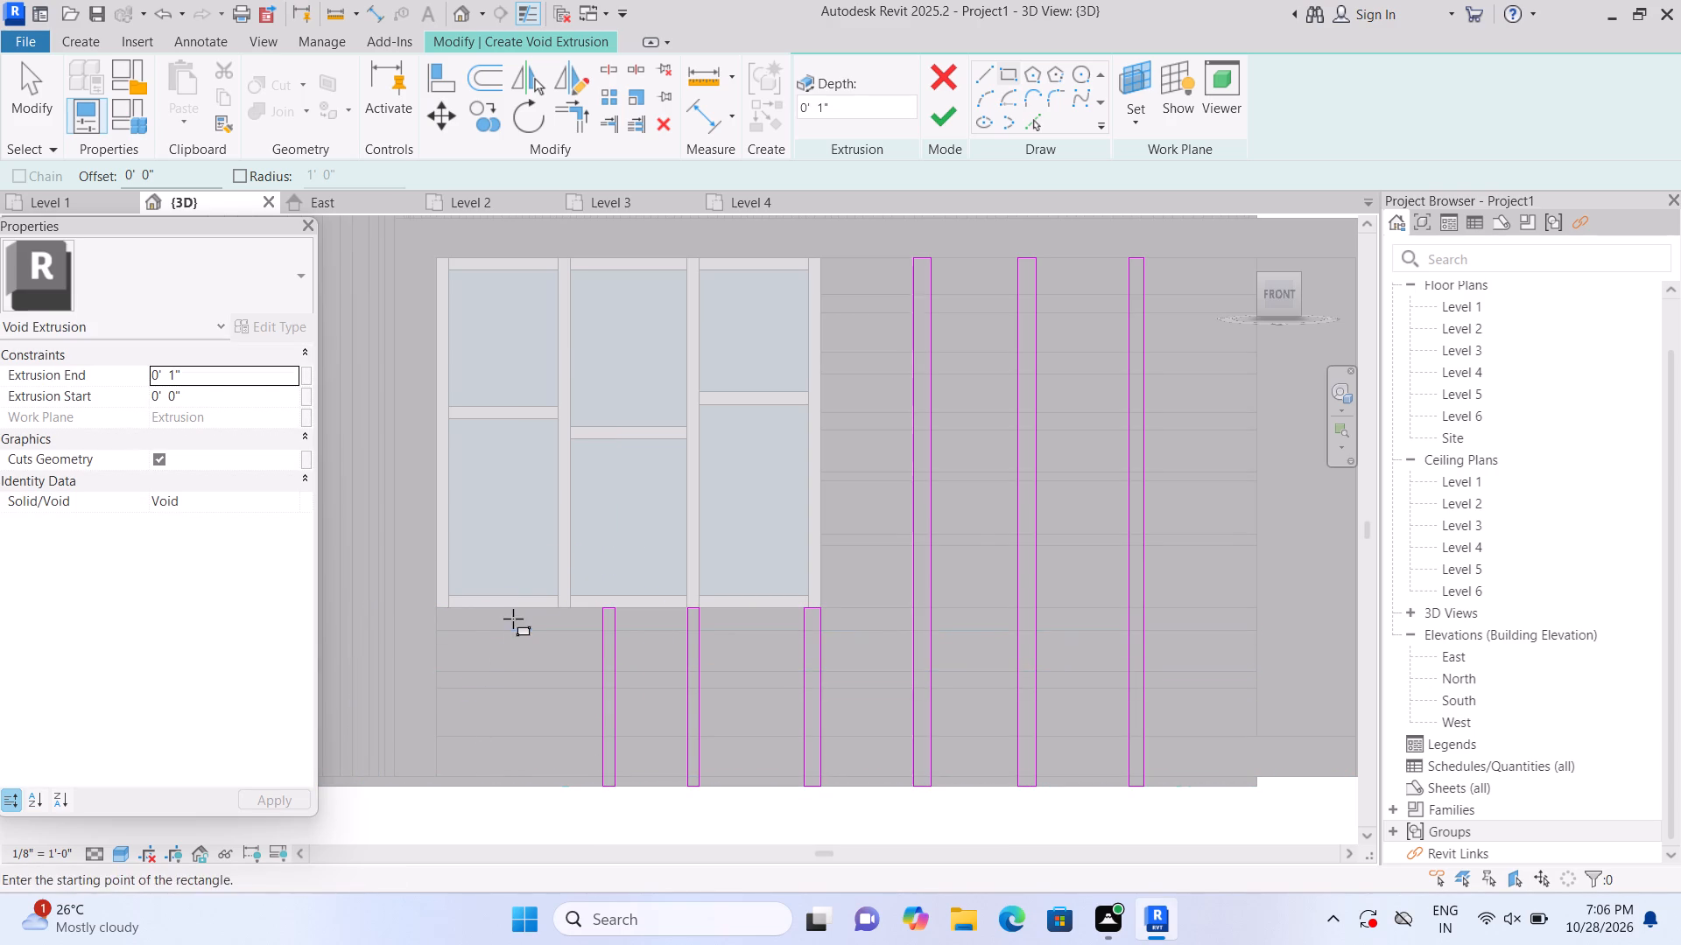
{"action": "left_click", "coordinate": [517, 605]}
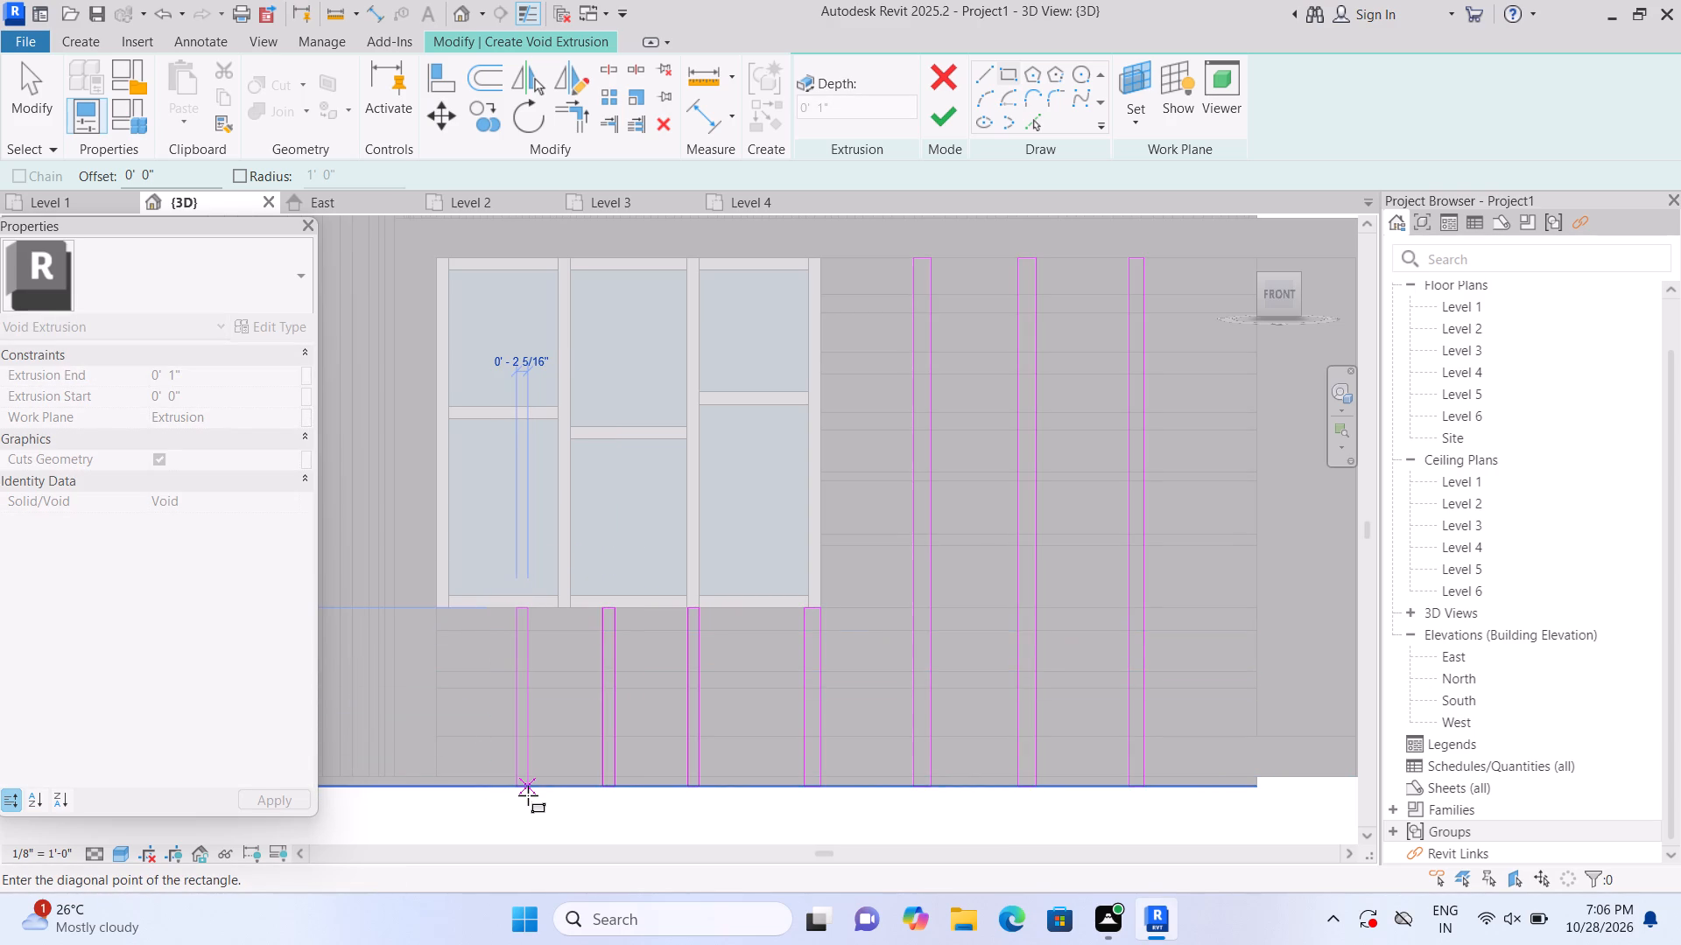
{"action": "left_click", "coordinate": [528, 795]}
{"action": "key", "text": "Escape"}
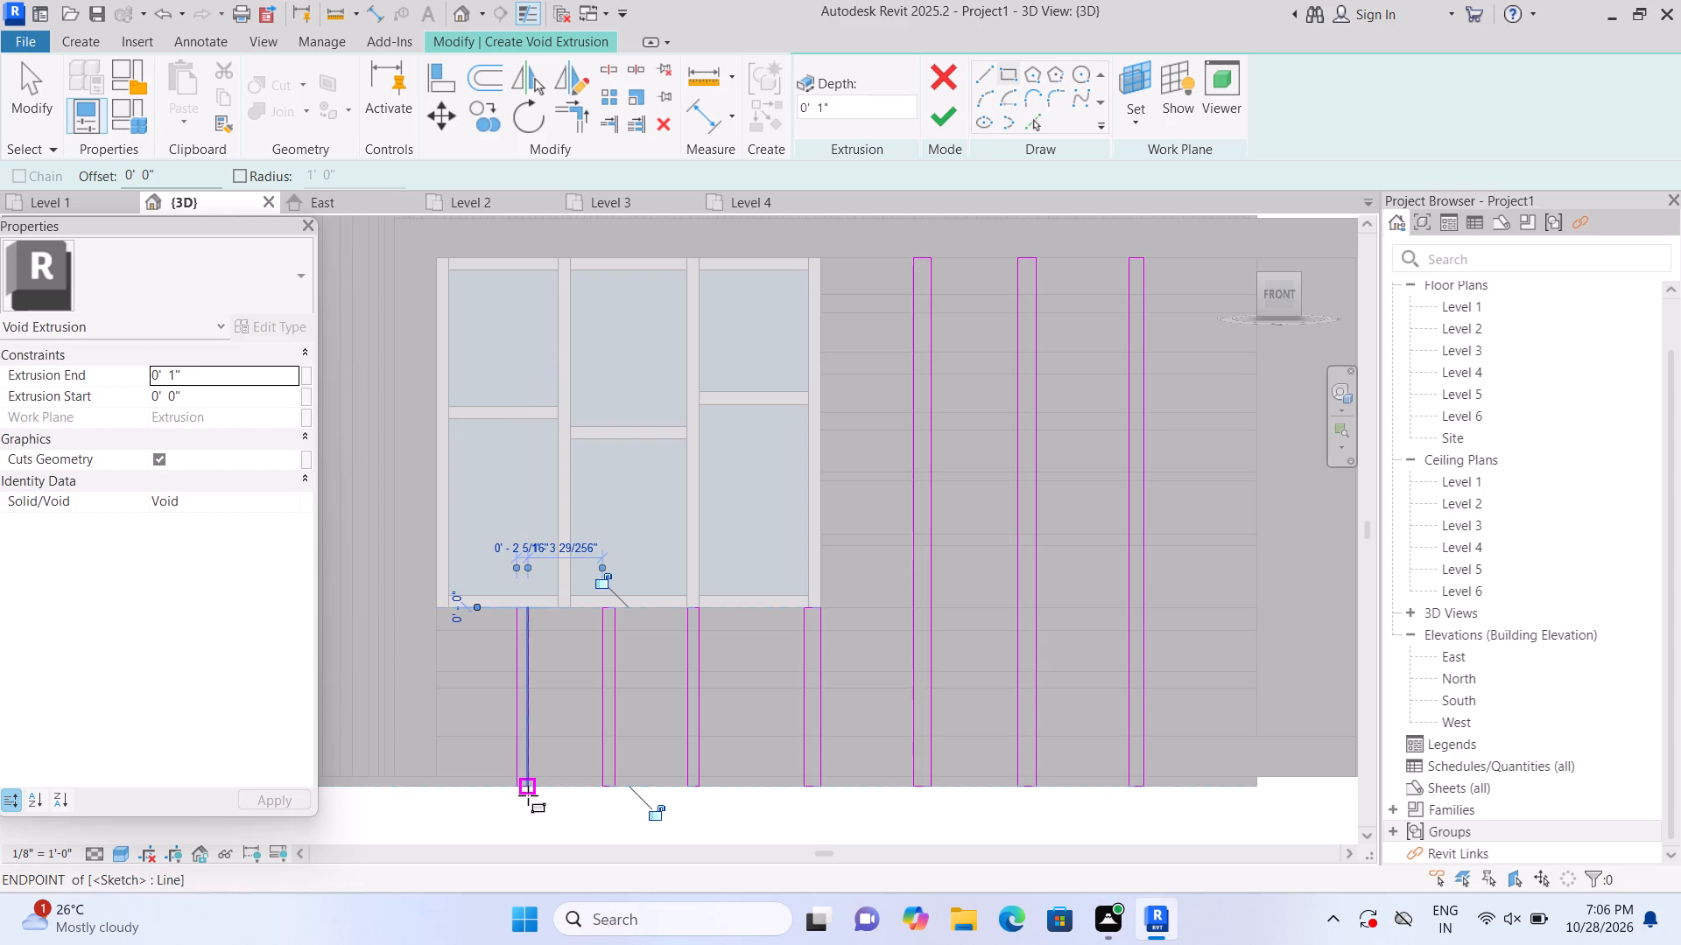
{"action": "left_click", "coordinate": [946, 126]}
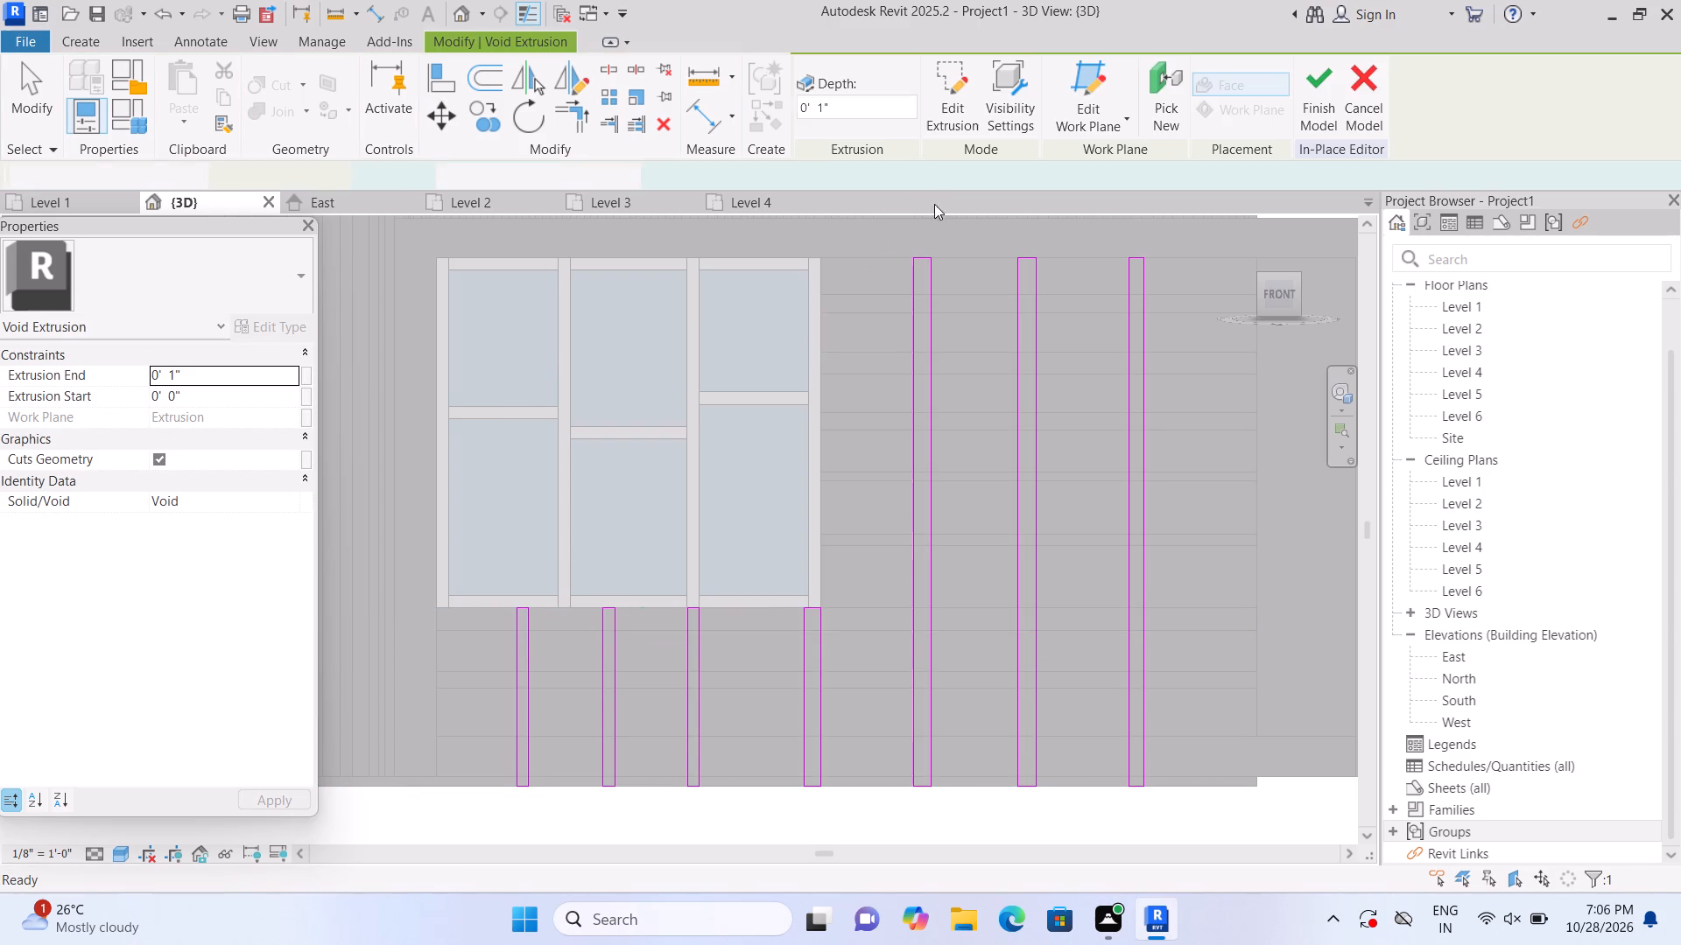
{"action": "scroll", "coordinate": [935, 503], "scroll_direction": "down", "scroll_amount": 3}
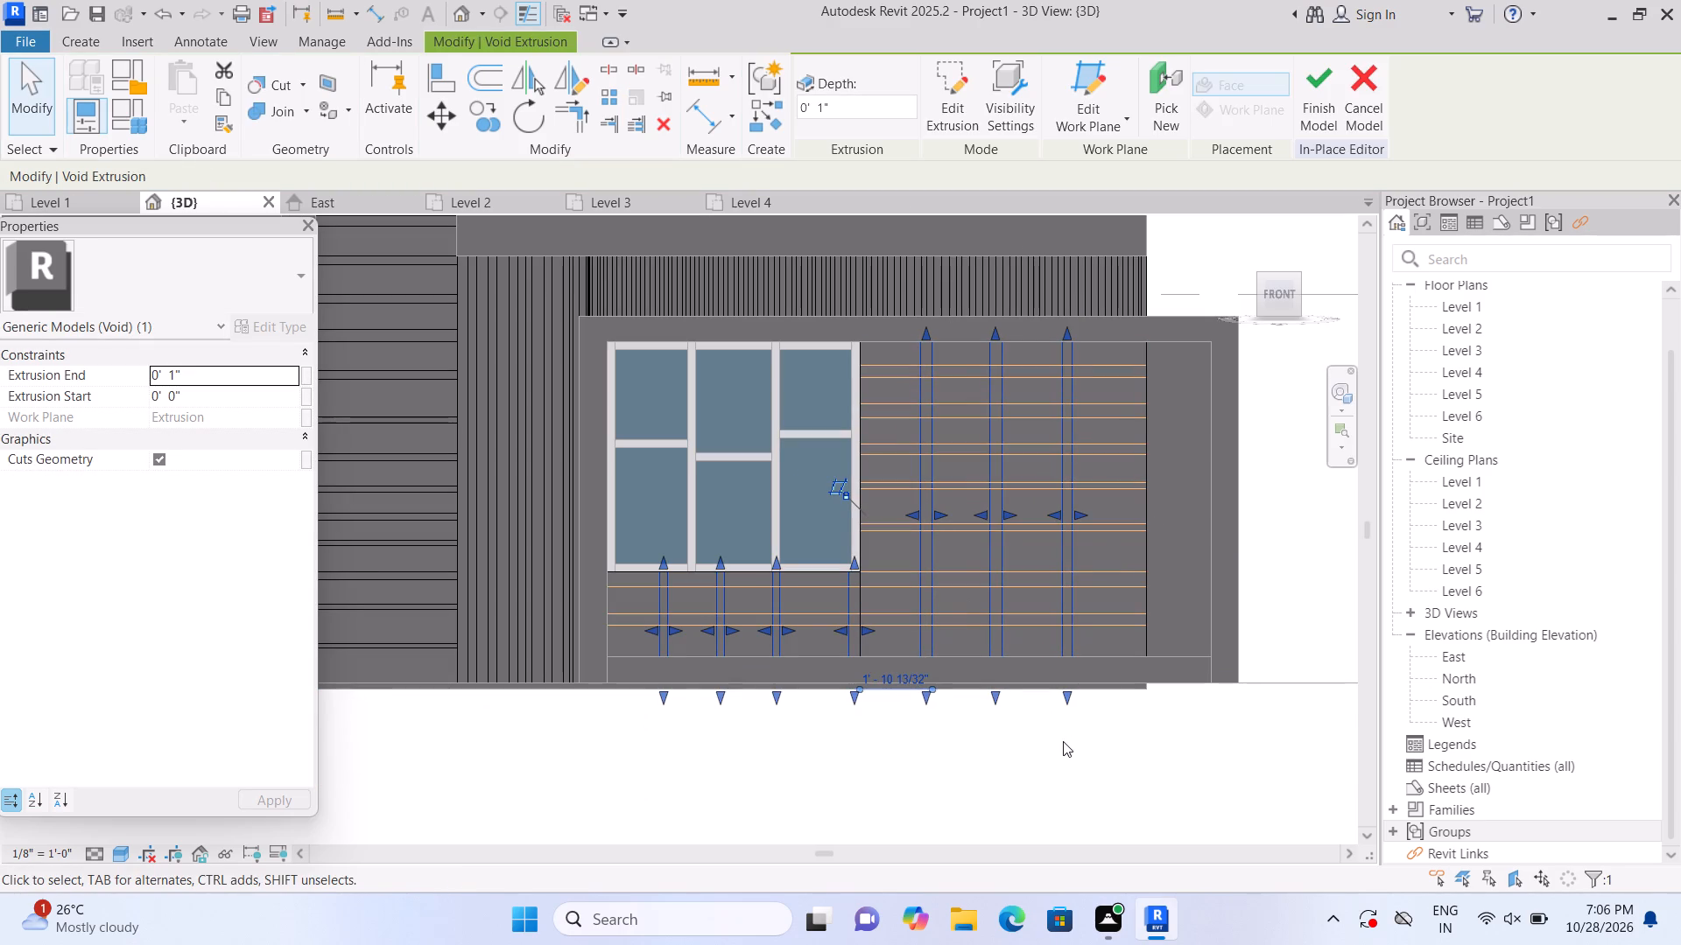
{"action": "left_click", "coordinate": [1060, 744]}
{"action": "scroll", "coordinate": [1059, 744], "scroll_direction": "down", "scroll_amount": 1}
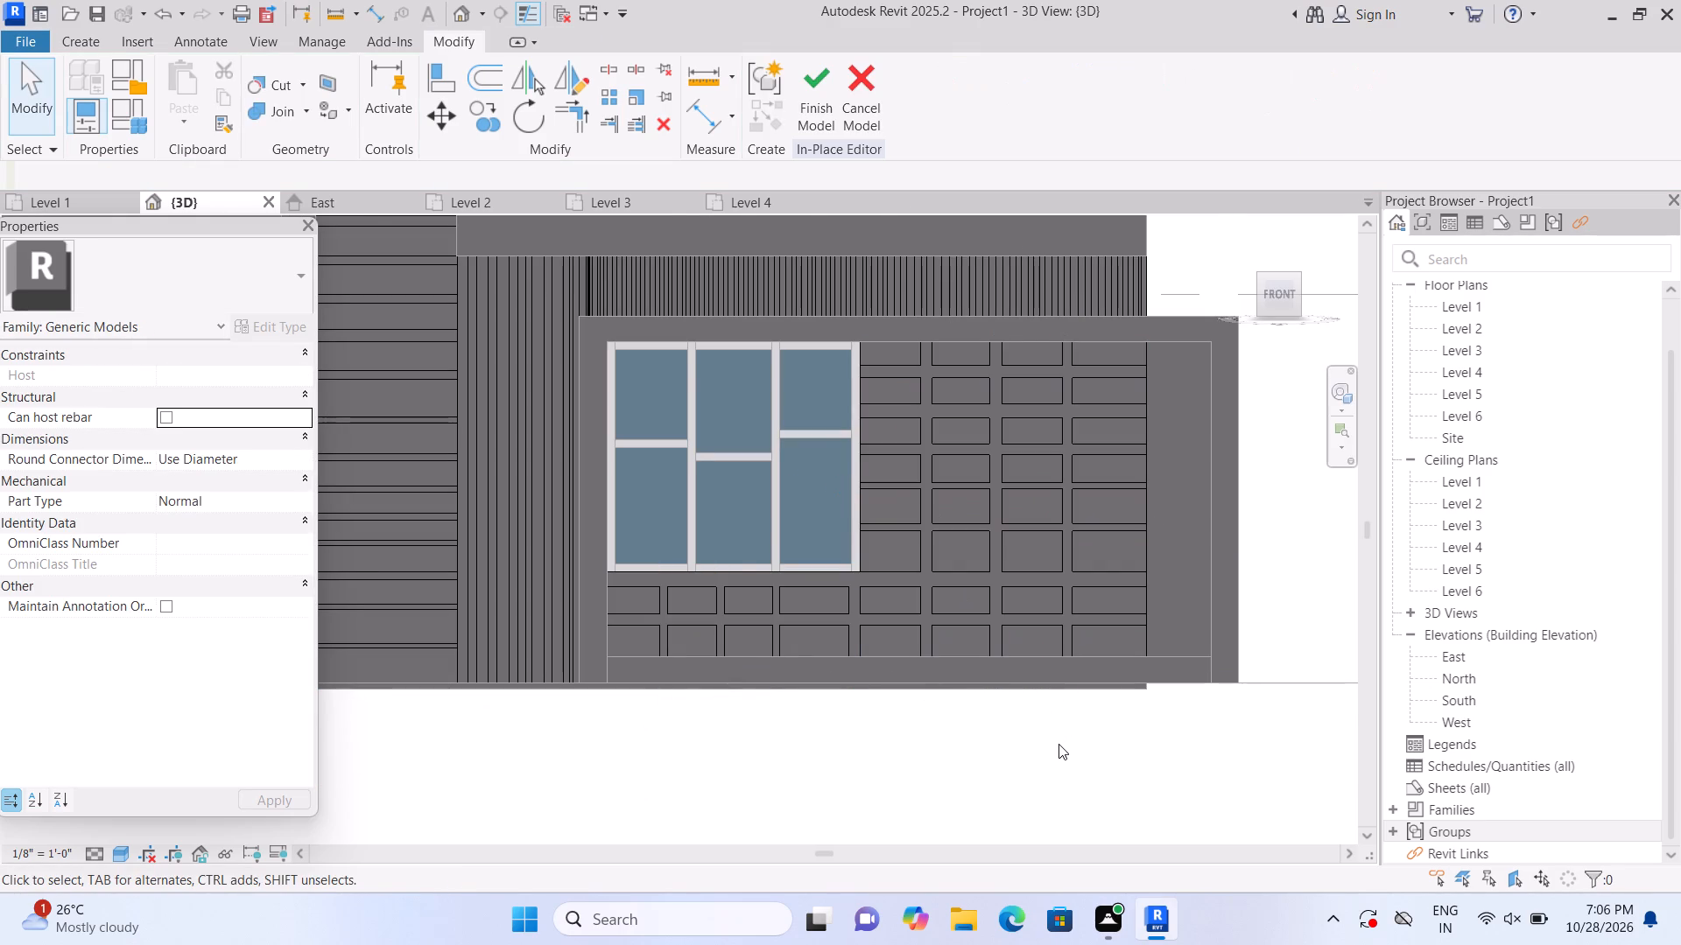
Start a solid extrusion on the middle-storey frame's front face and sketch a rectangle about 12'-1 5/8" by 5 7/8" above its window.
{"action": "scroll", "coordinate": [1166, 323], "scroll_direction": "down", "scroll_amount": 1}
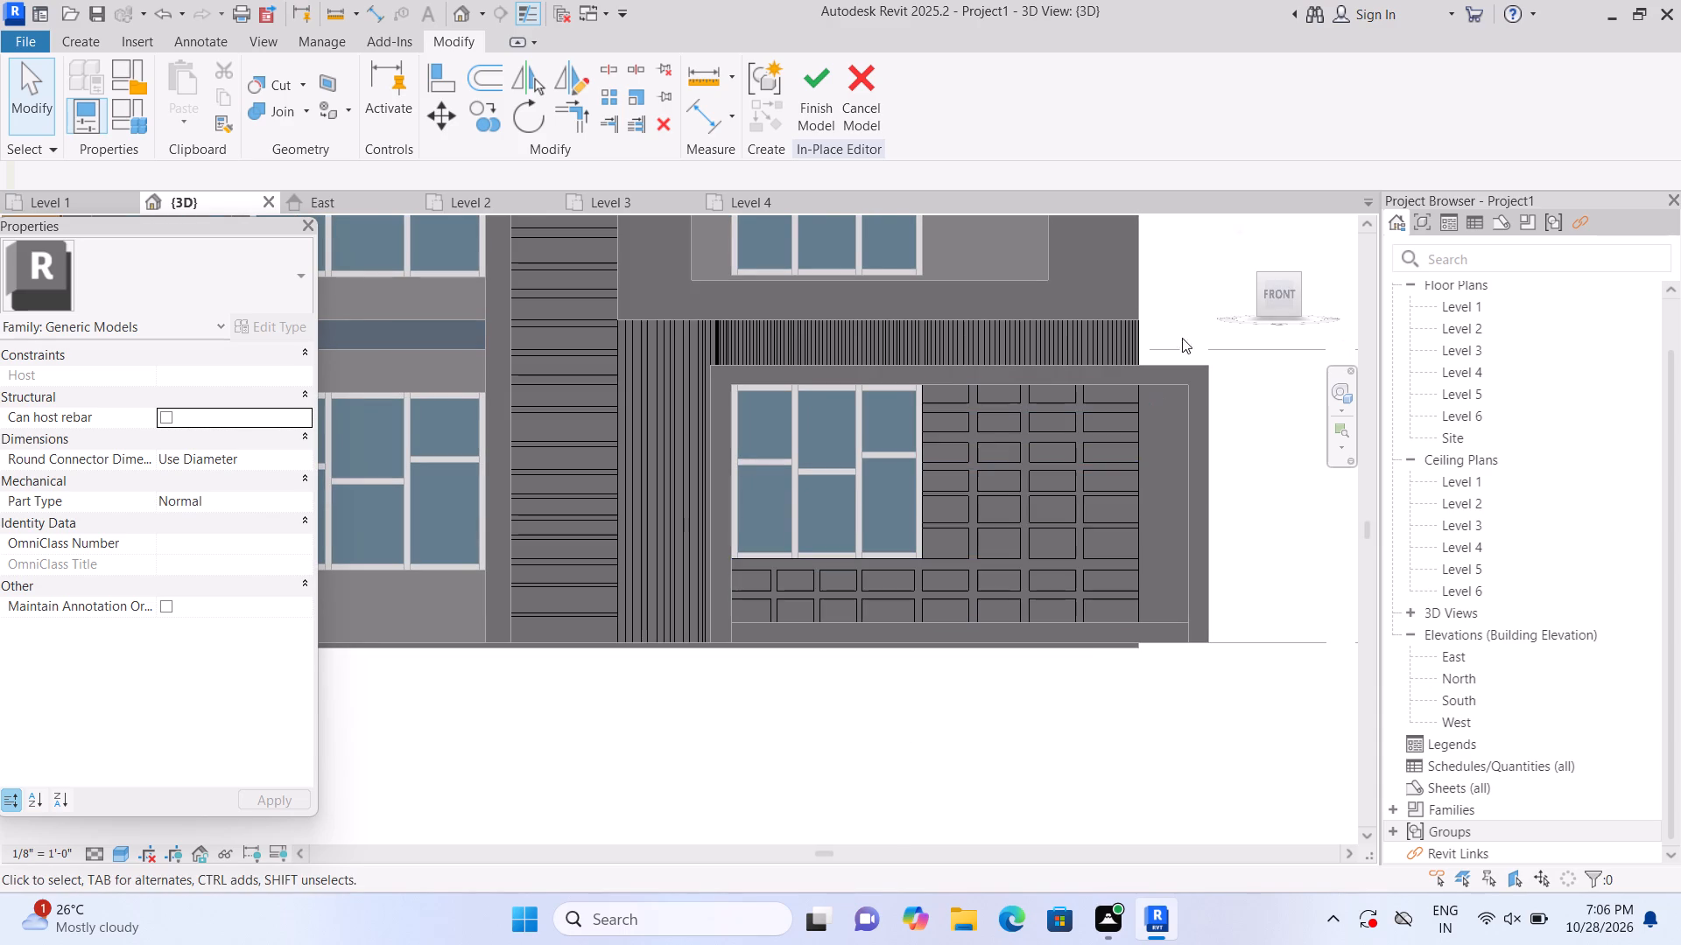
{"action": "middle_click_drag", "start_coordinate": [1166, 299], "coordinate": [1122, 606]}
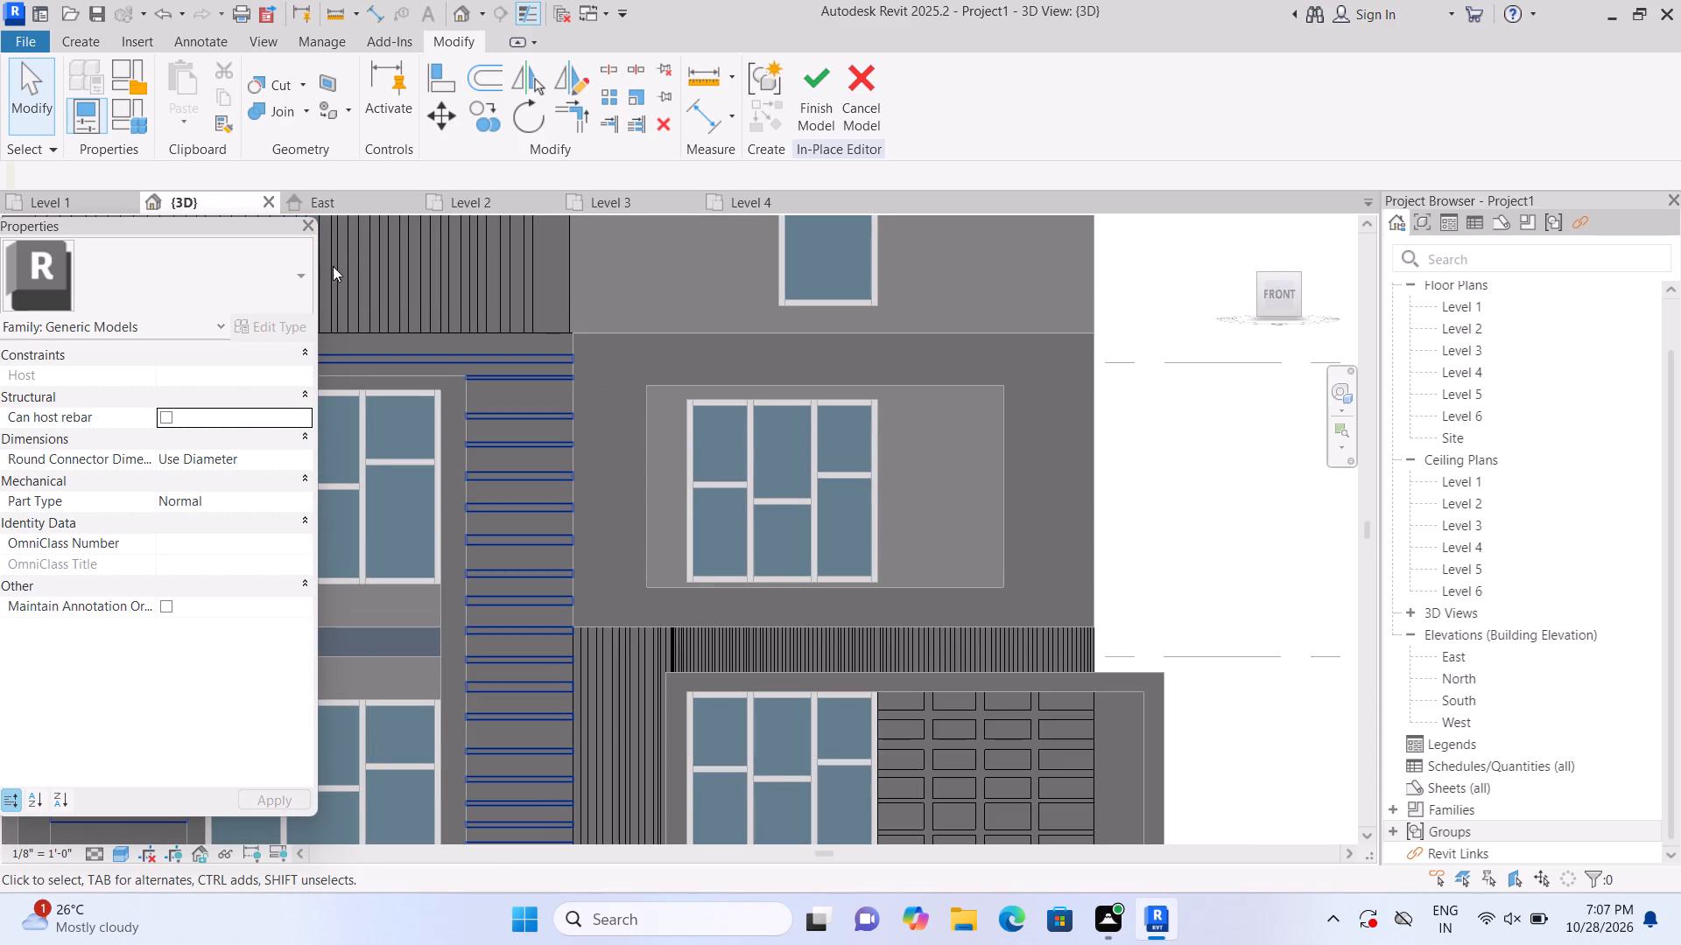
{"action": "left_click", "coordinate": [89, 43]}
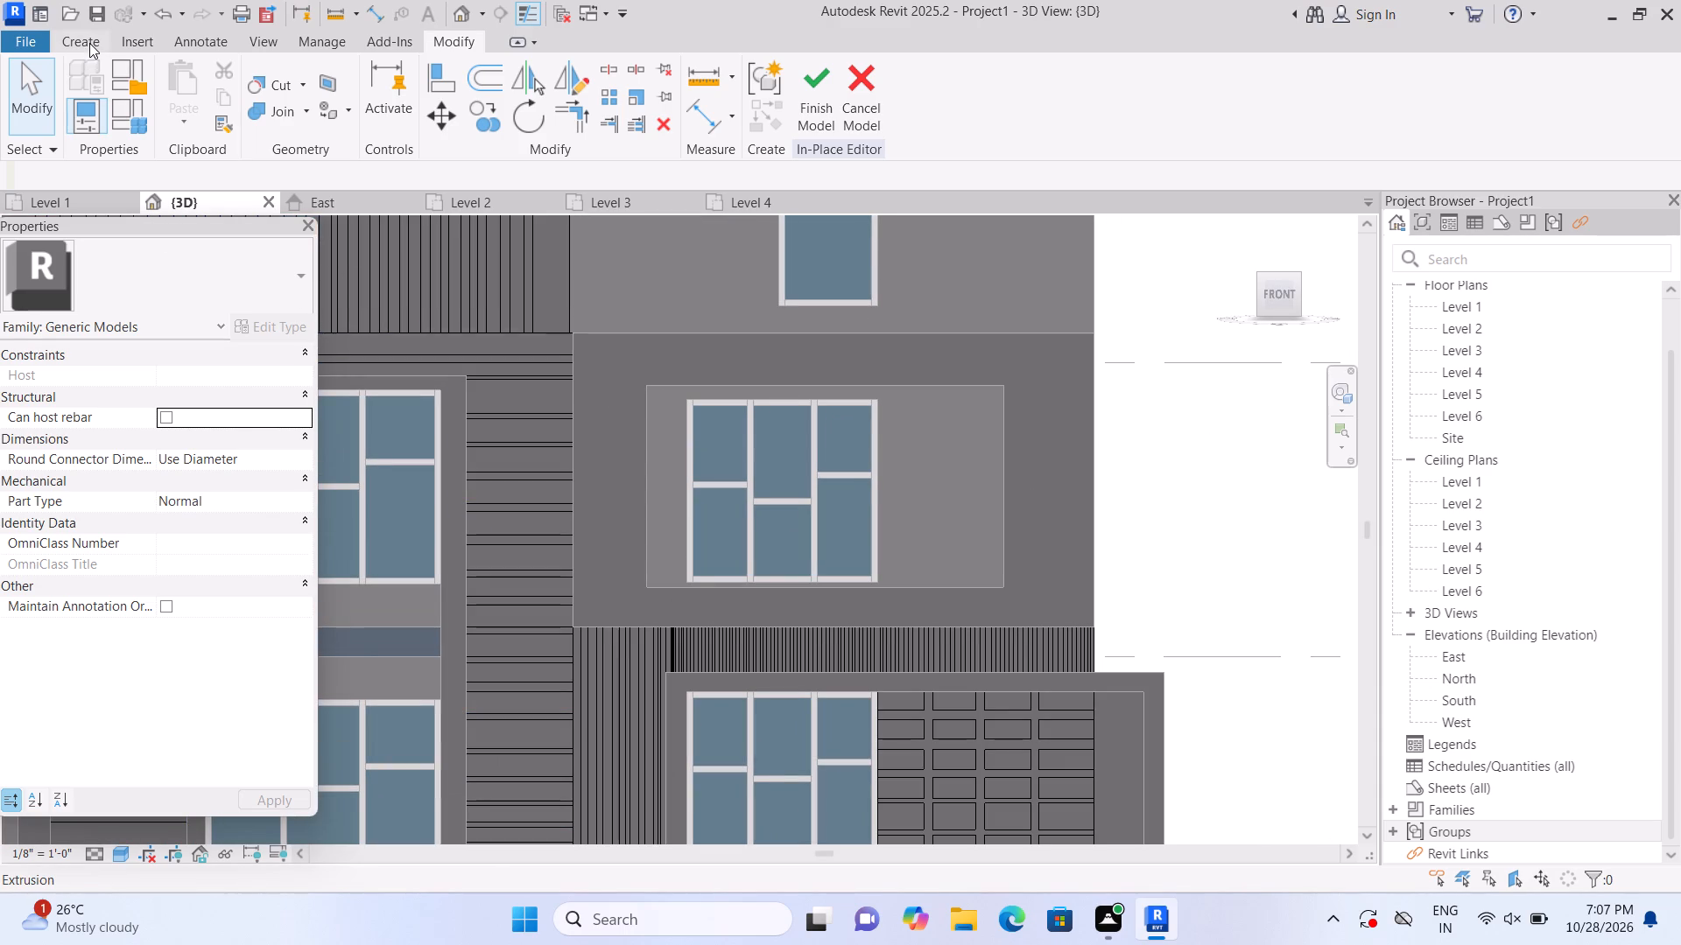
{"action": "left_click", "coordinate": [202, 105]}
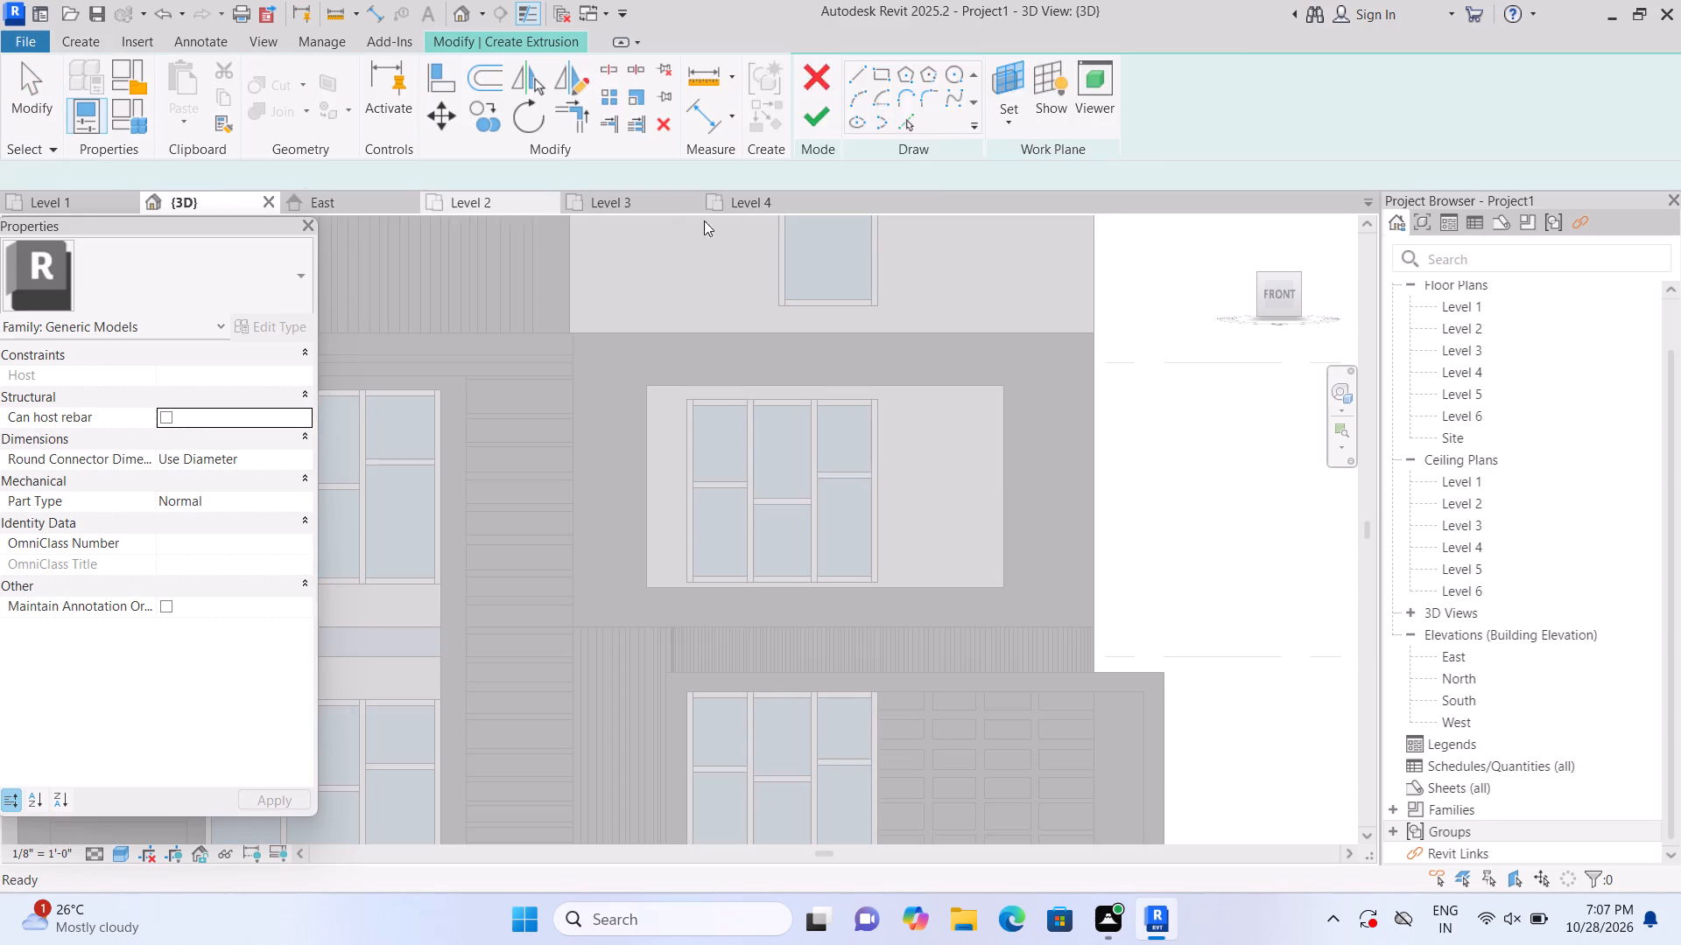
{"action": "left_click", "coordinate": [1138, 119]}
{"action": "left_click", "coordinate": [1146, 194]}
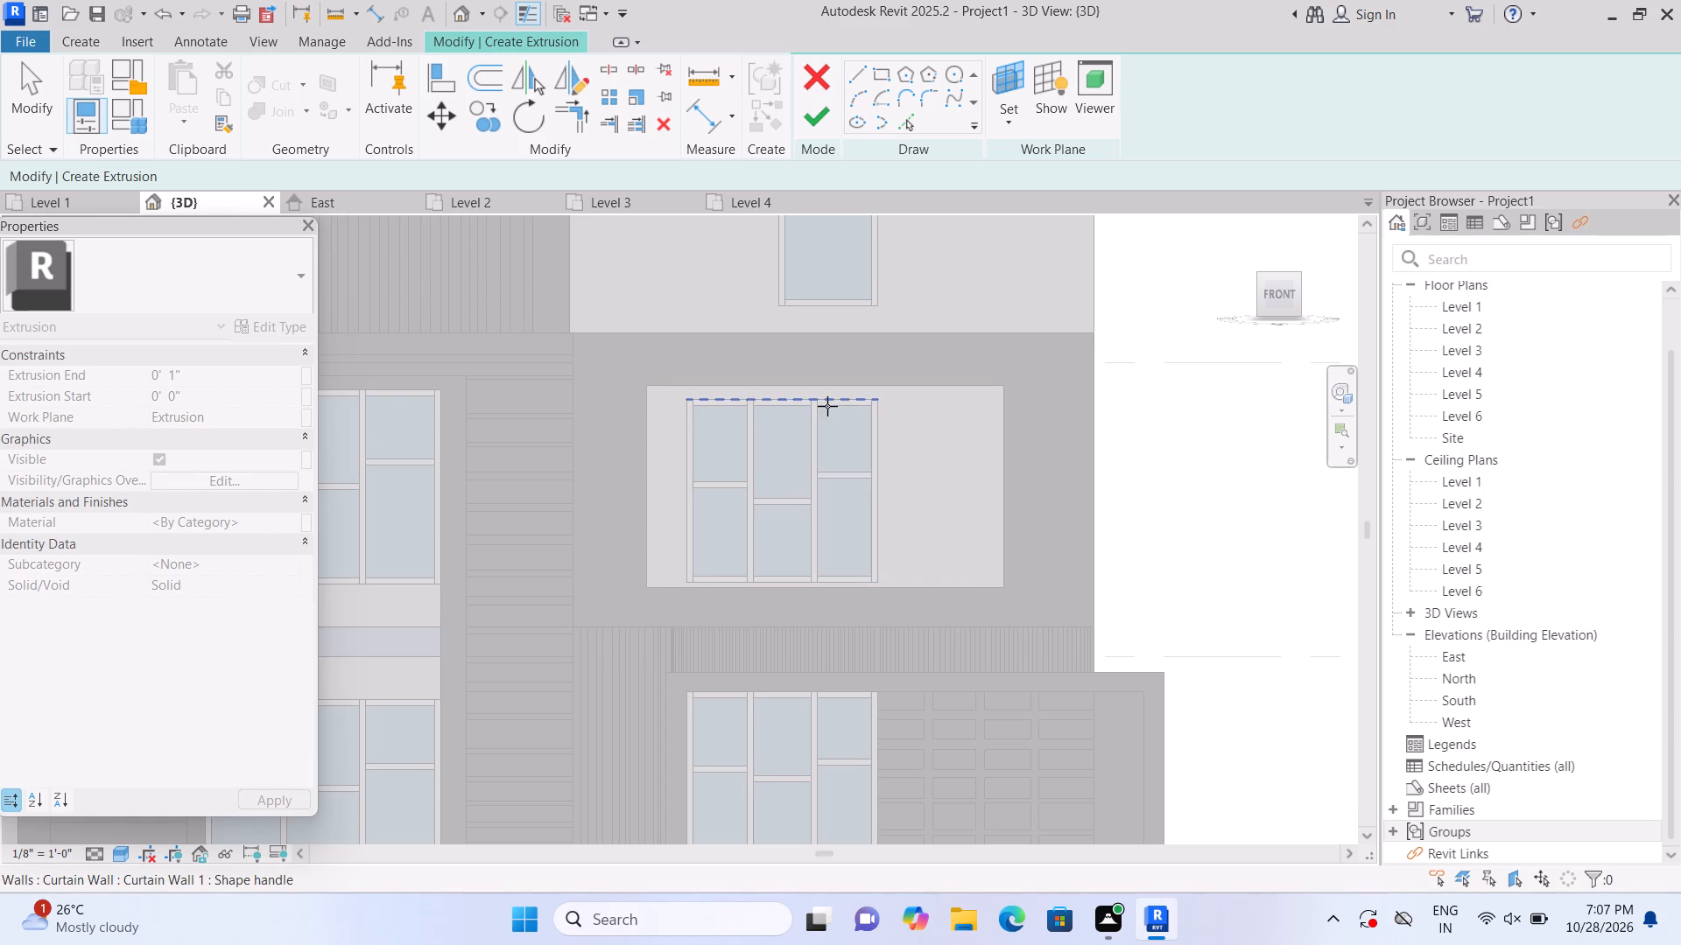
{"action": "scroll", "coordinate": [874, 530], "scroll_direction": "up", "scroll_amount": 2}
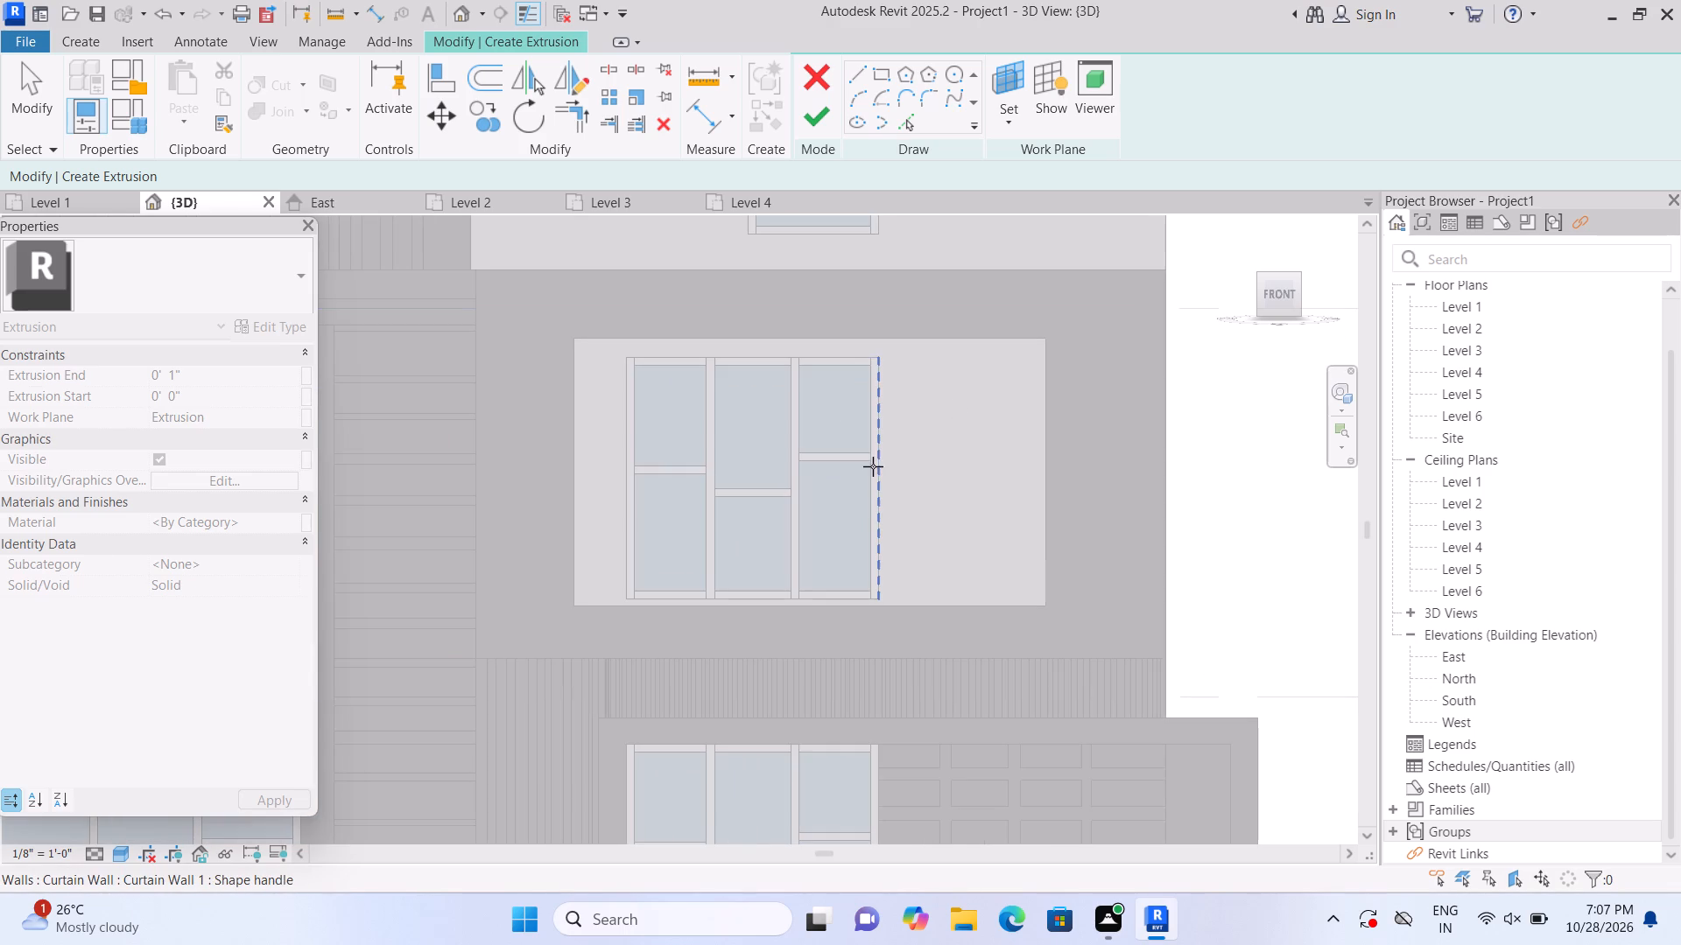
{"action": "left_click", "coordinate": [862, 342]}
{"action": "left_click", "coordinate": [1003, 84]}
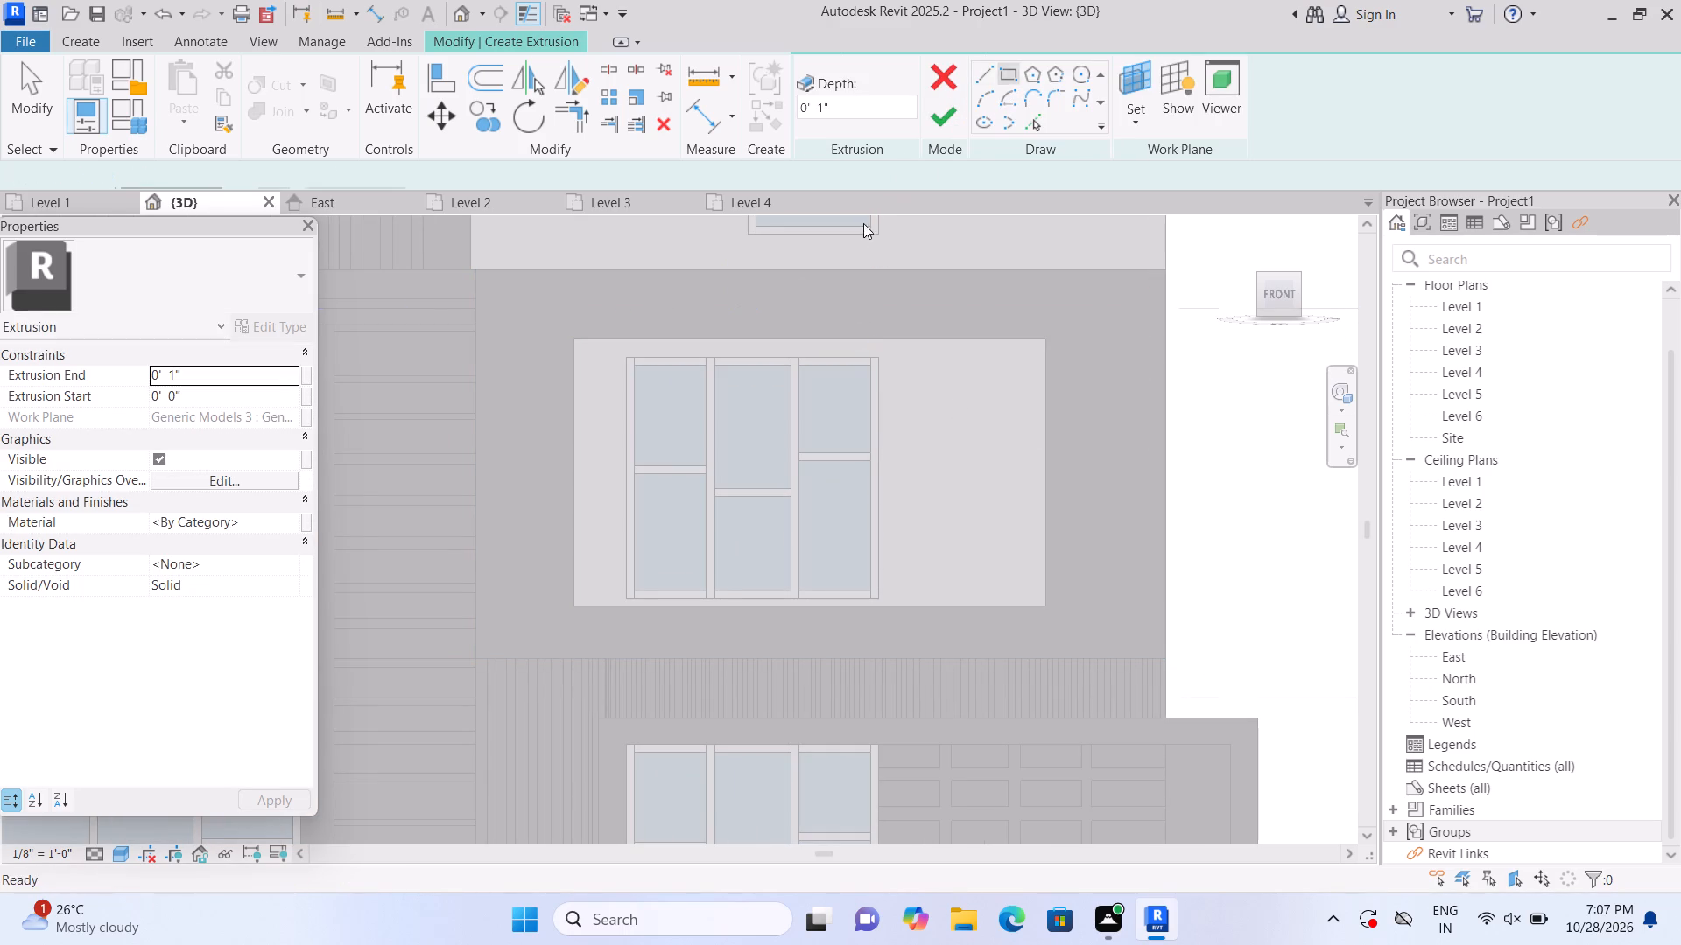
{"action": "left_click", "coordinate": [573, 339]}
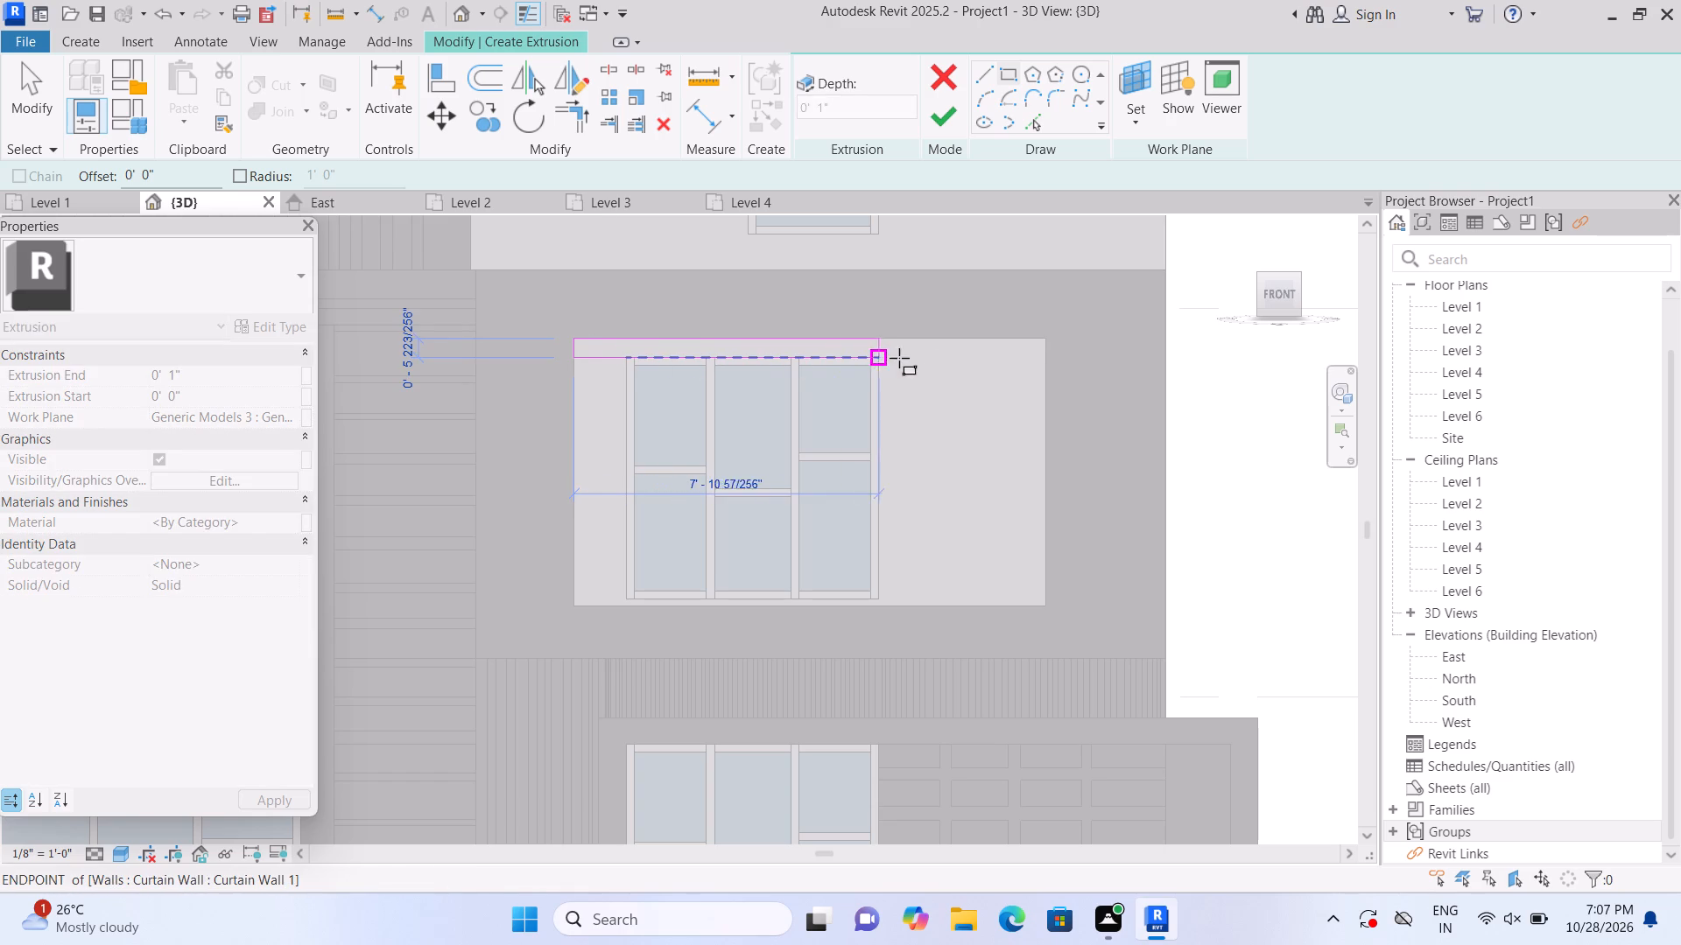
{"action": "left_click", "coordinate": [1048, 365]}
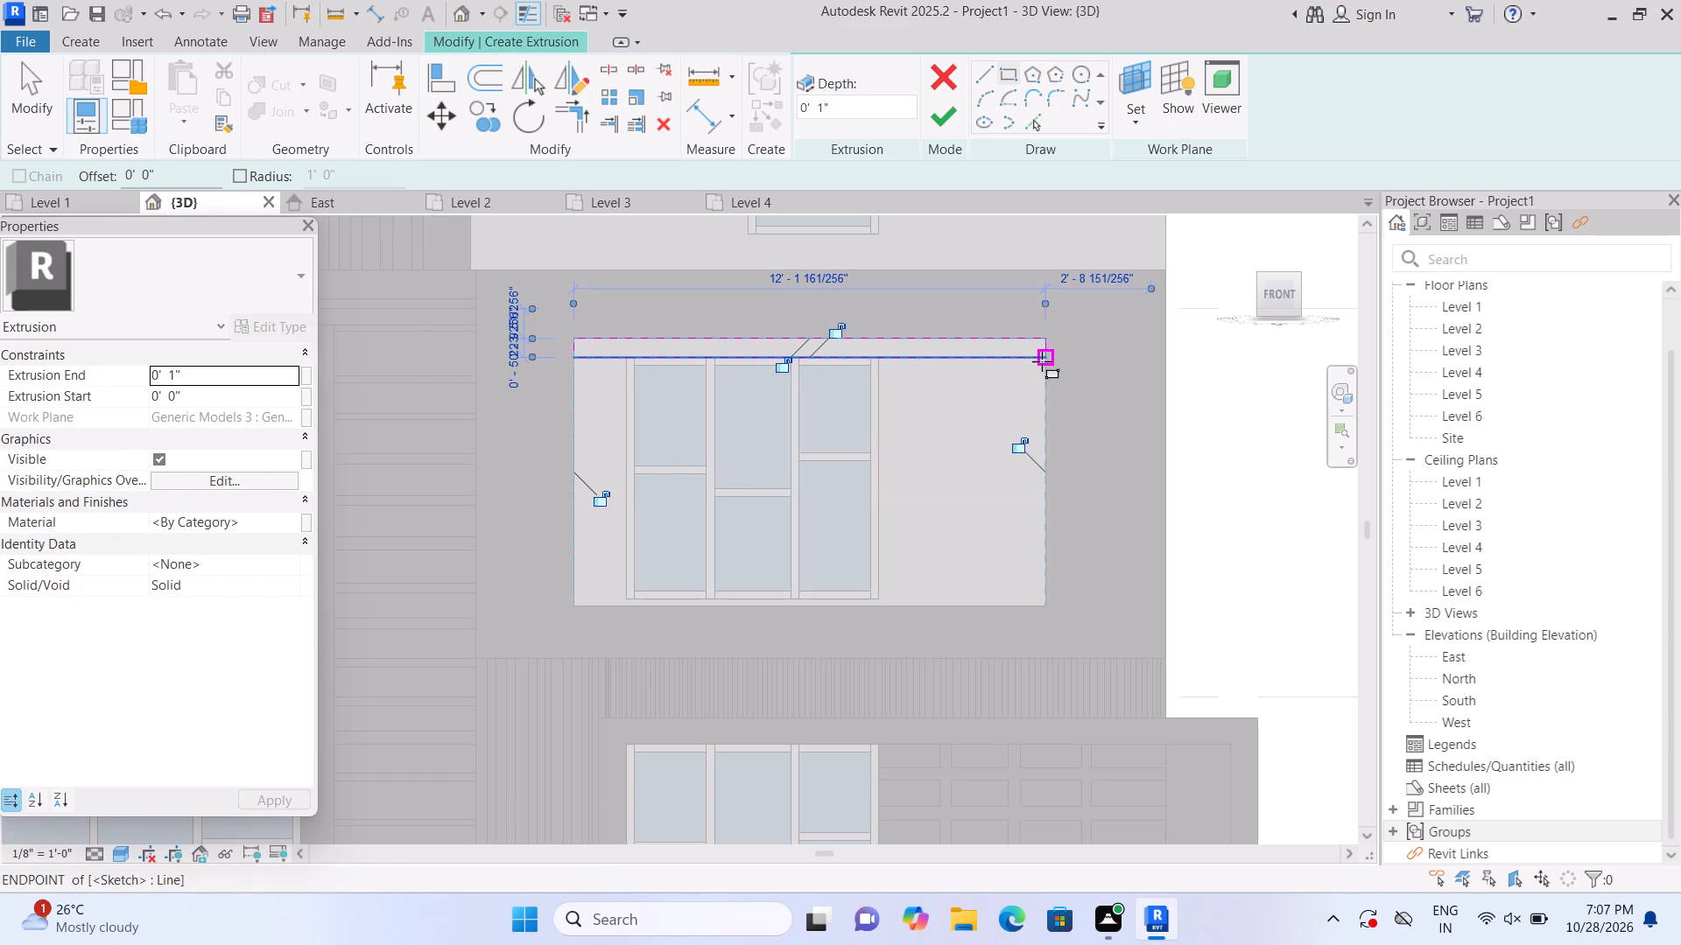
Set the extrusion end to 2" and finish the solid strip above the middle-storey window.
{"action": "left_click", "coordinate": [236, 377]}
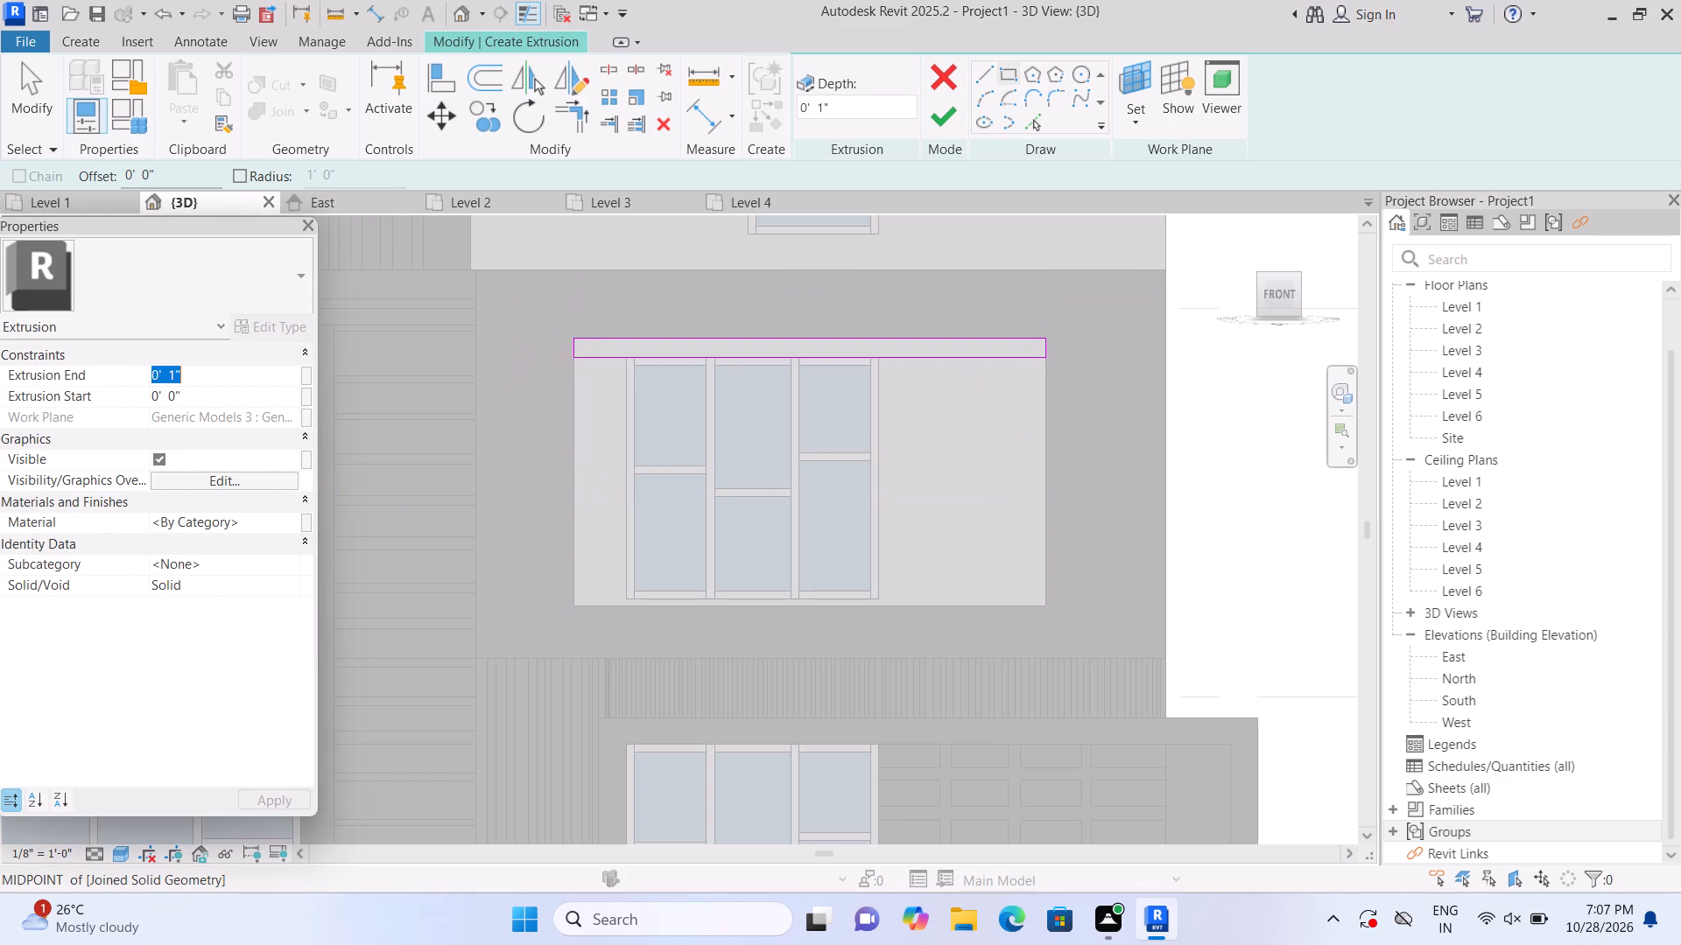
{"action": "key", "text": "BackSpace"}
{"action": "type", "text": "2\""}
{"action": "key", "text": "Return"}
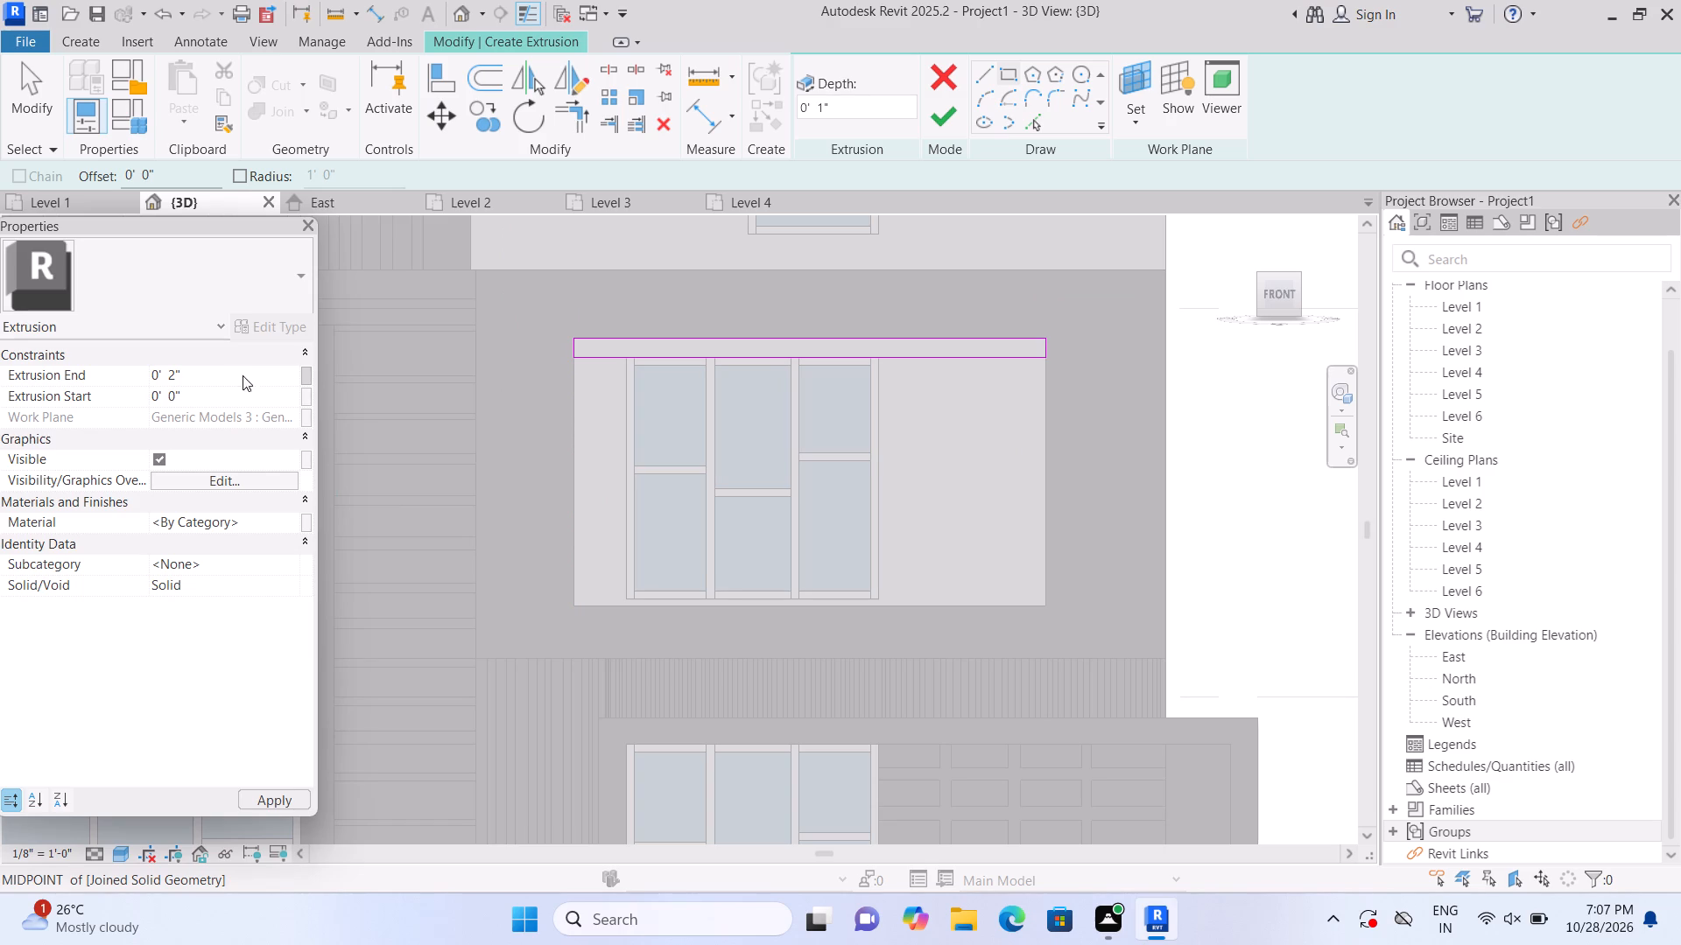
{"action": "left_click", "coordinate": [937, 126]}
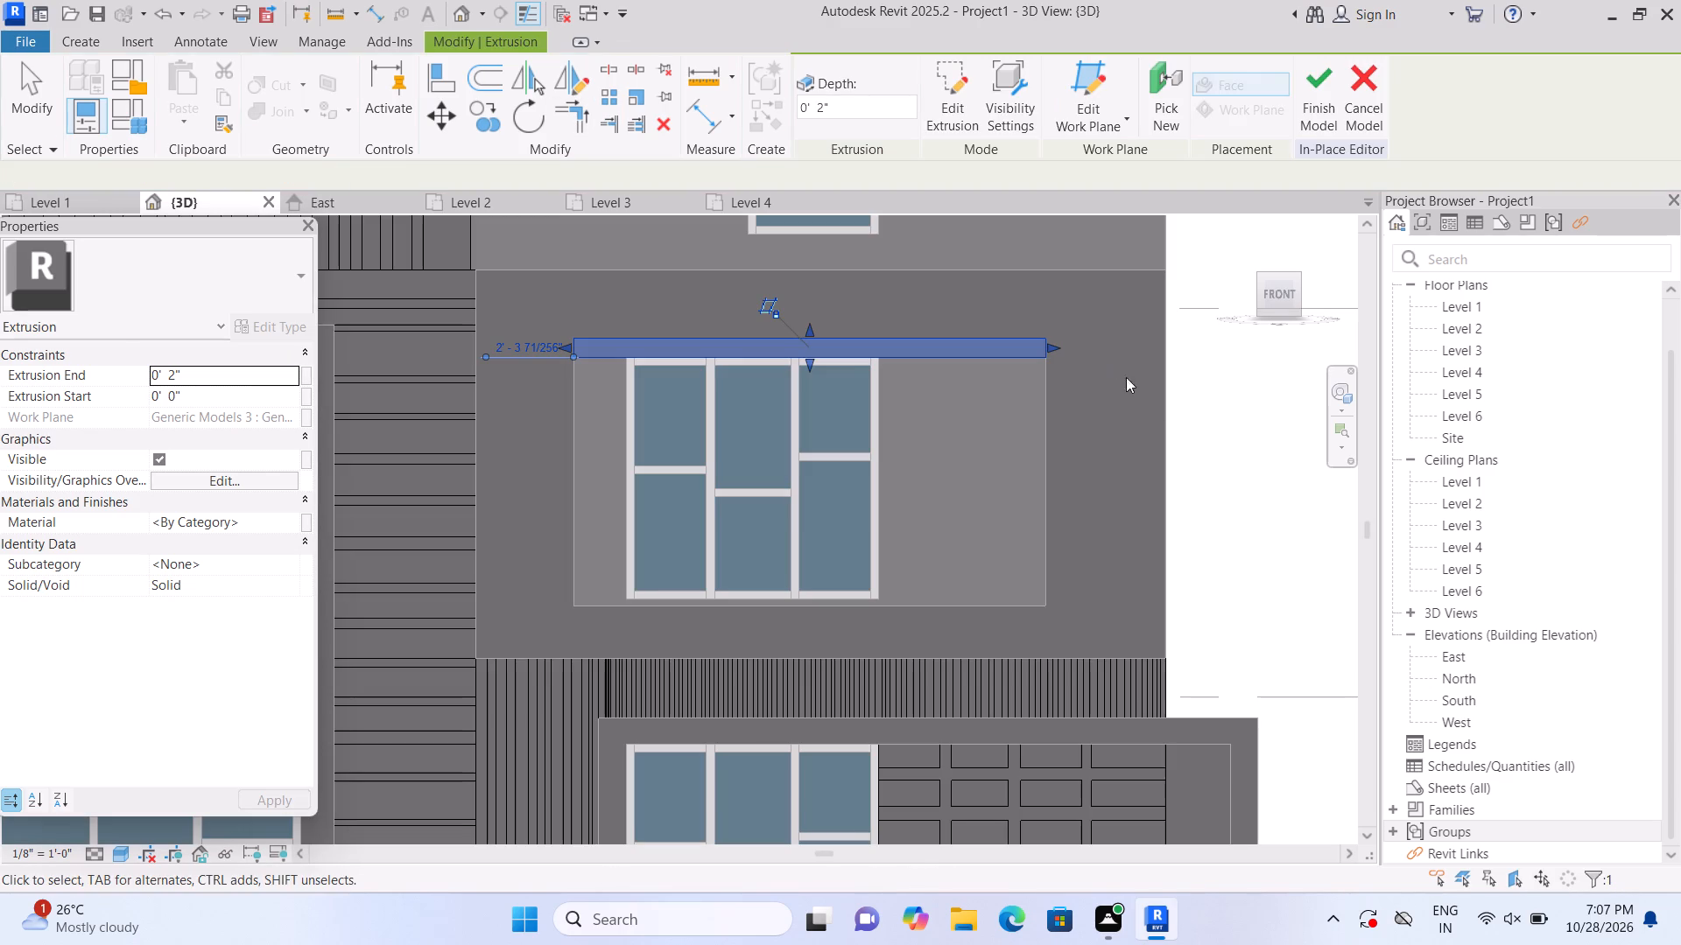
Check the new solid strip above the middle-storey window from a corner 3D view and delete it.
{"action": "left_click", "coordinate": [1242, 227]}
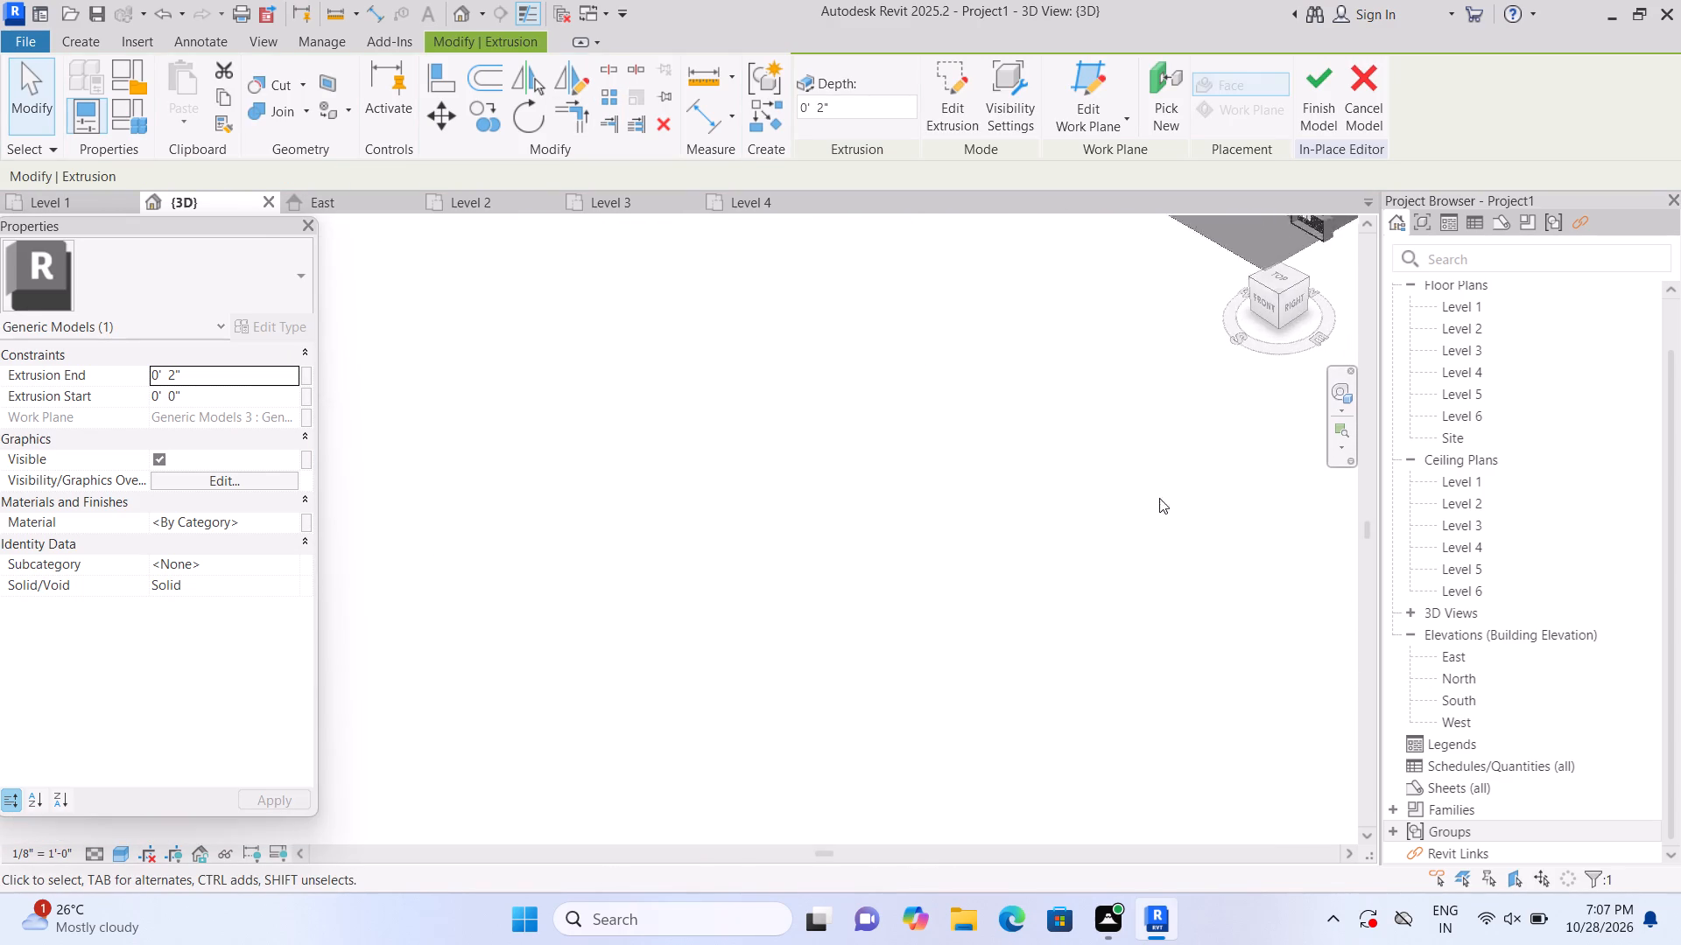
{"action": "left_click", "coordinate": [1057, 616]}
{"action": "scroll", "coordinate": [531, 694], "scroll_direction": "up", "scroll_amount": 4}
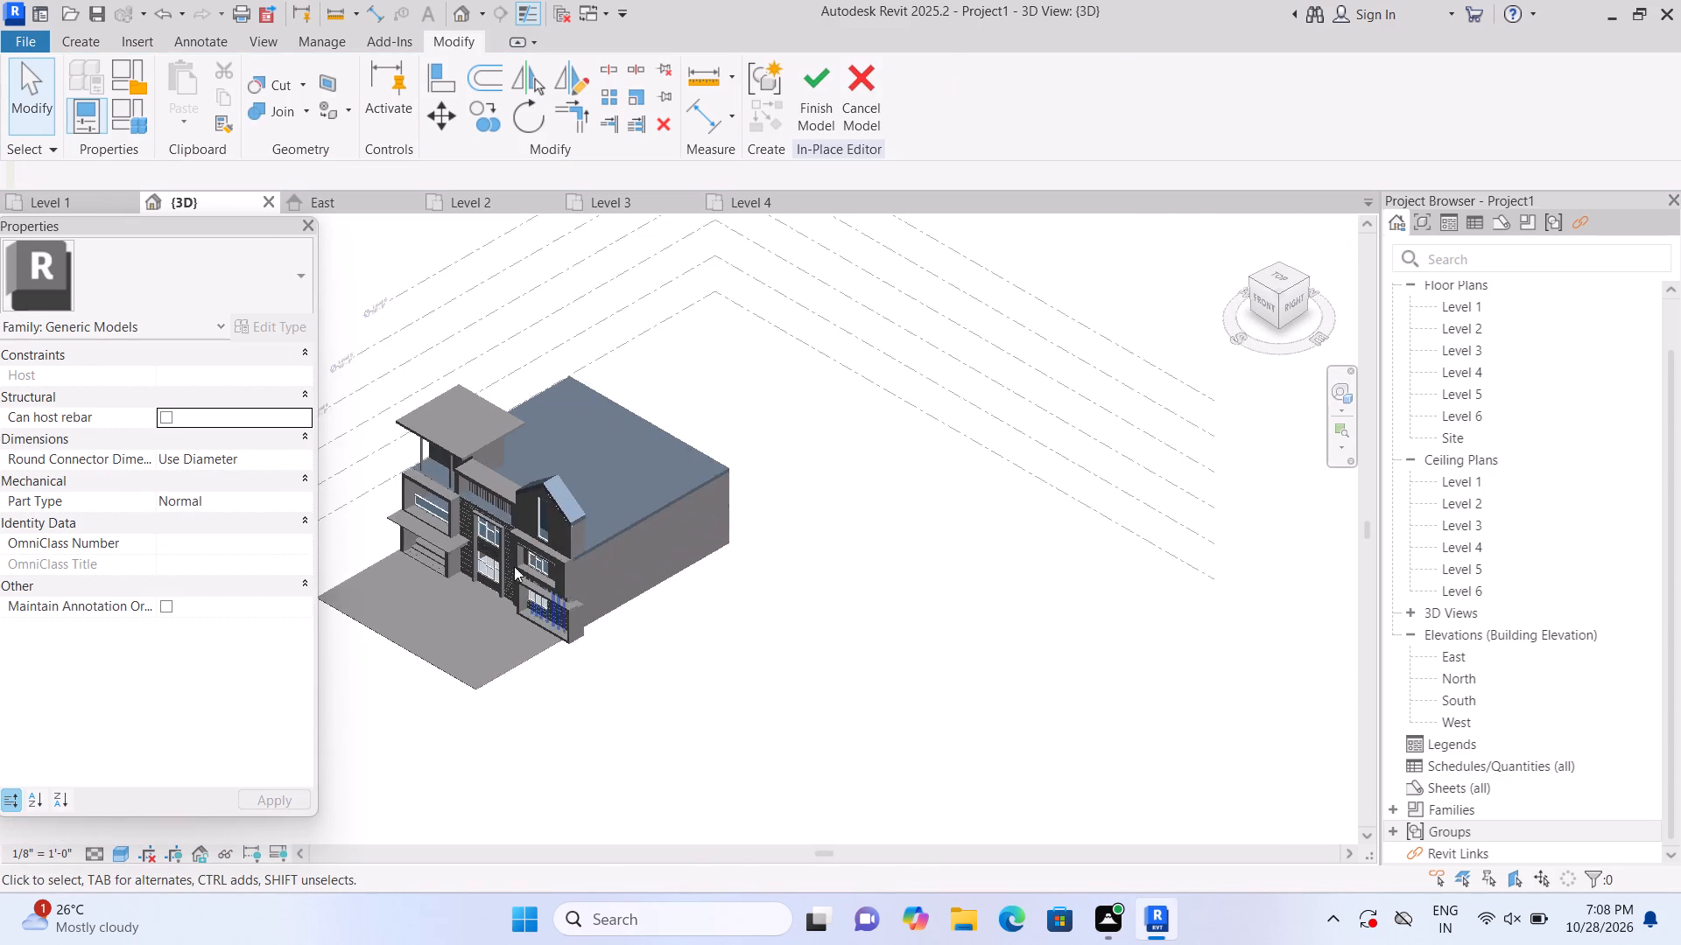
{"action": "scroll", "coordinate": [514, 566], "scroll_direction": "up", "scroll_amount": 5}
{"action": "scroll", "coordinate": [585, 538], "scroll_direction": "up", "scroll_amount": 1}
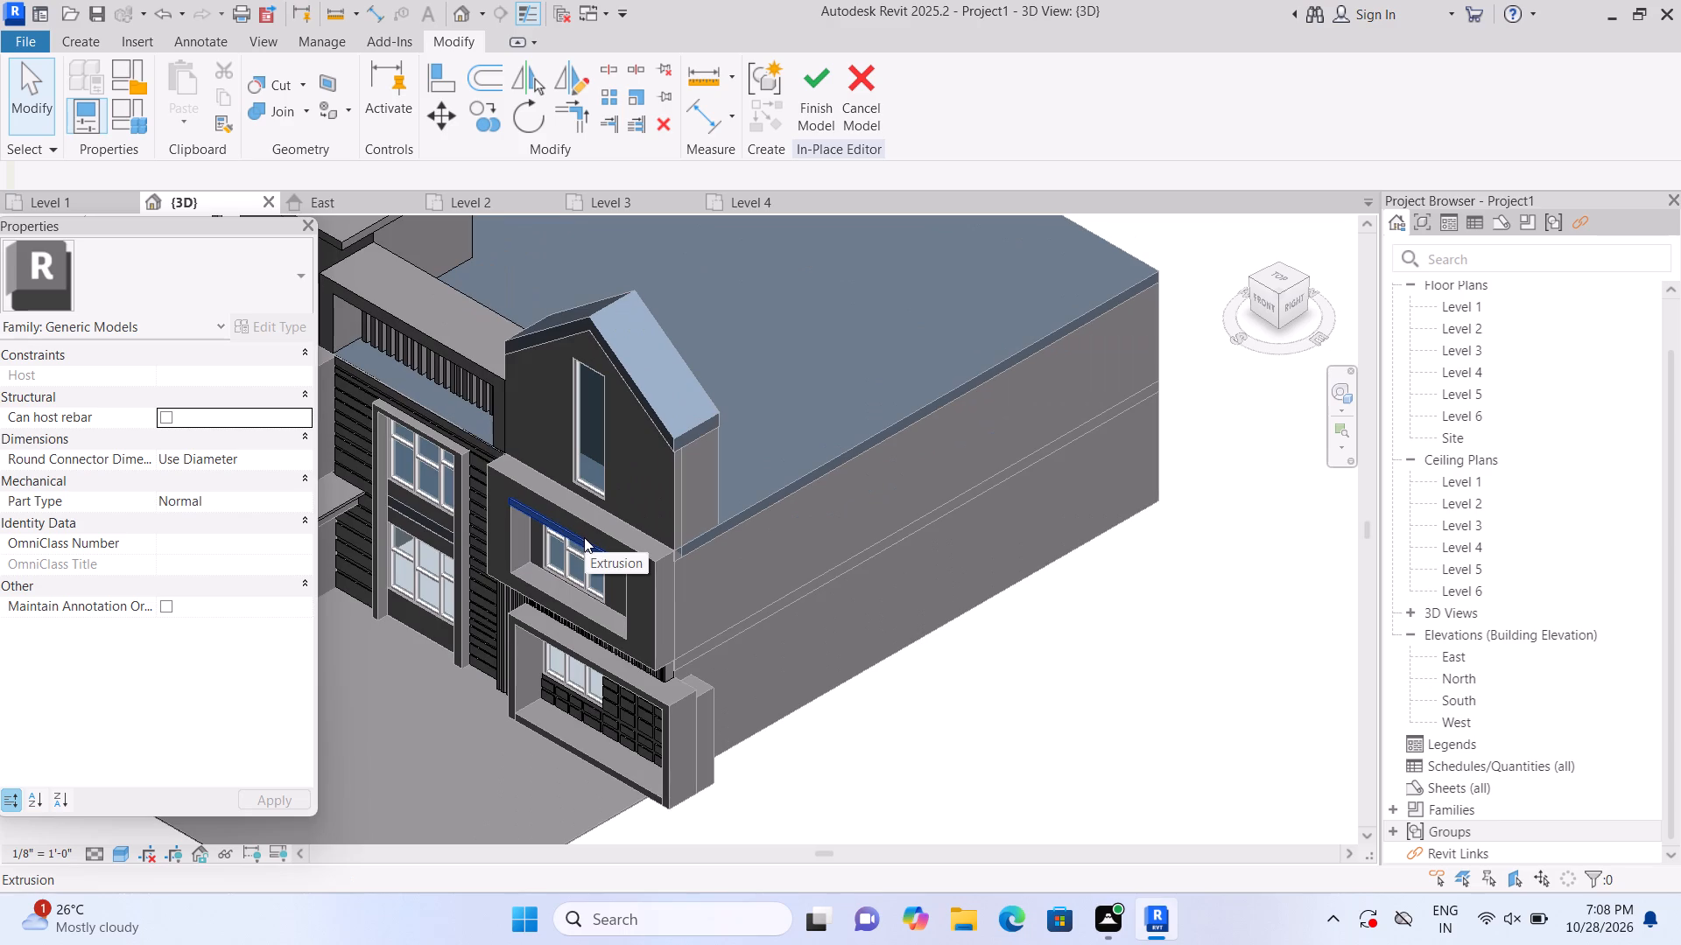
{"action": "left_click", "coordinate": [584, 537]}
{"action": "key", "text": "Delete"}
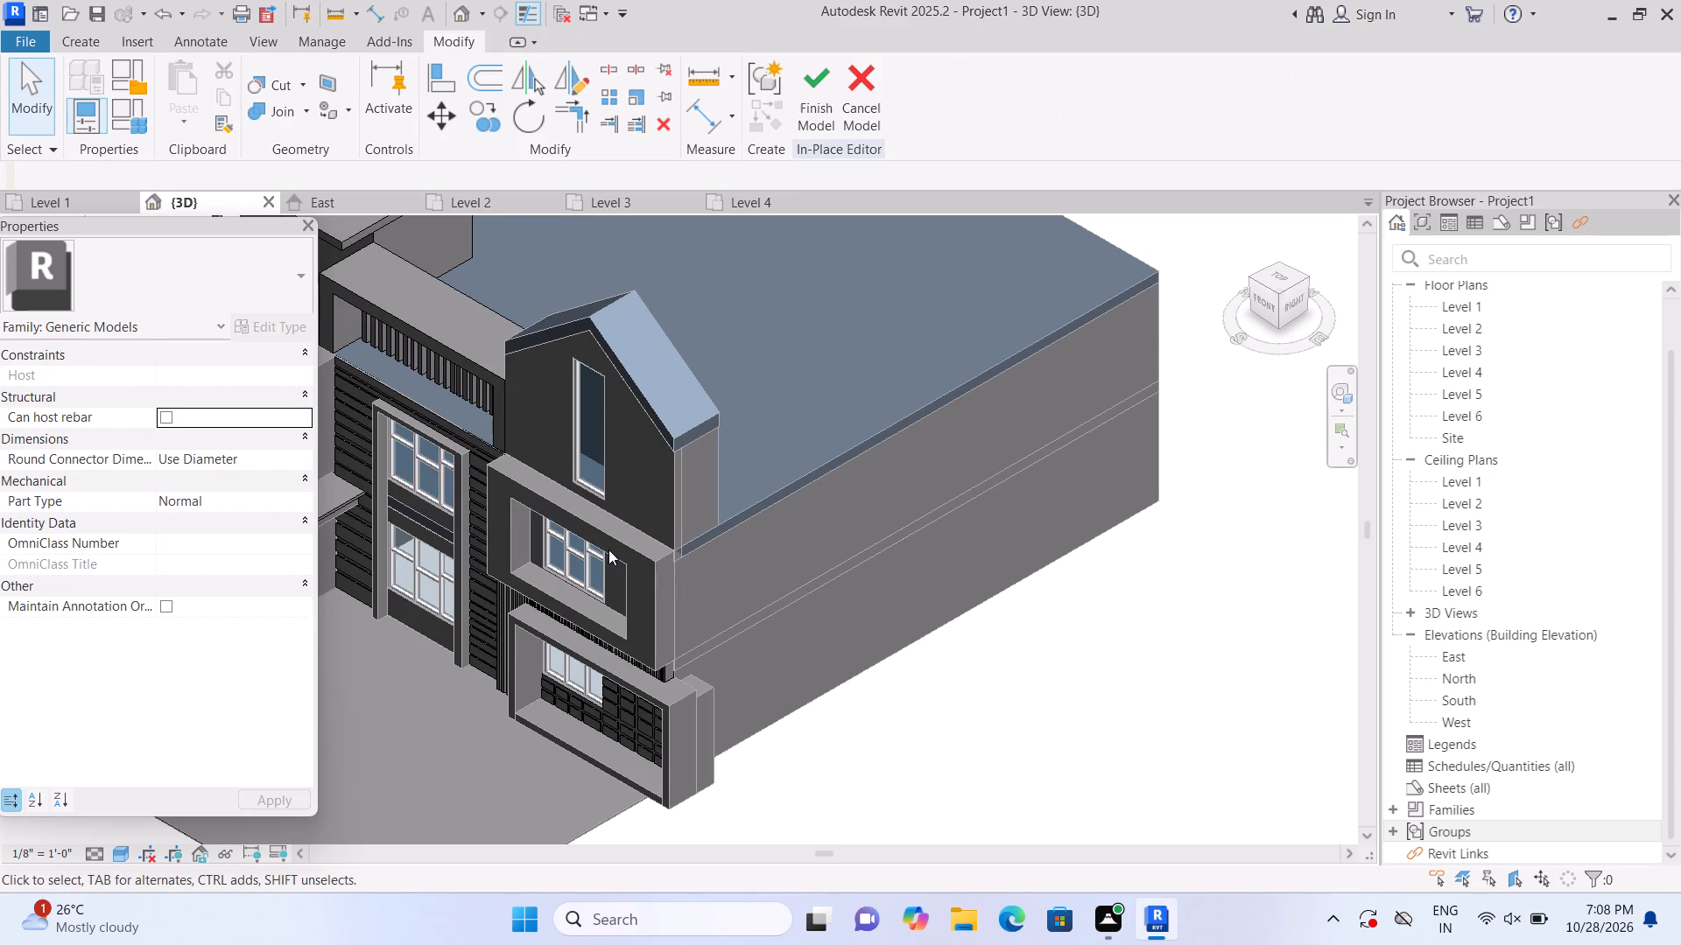
View the whole house facade straight from the front.
{"action": "scroll", "coordinate": [1076, 694], "scroll_direction": "down", "scroll_amount": 2}
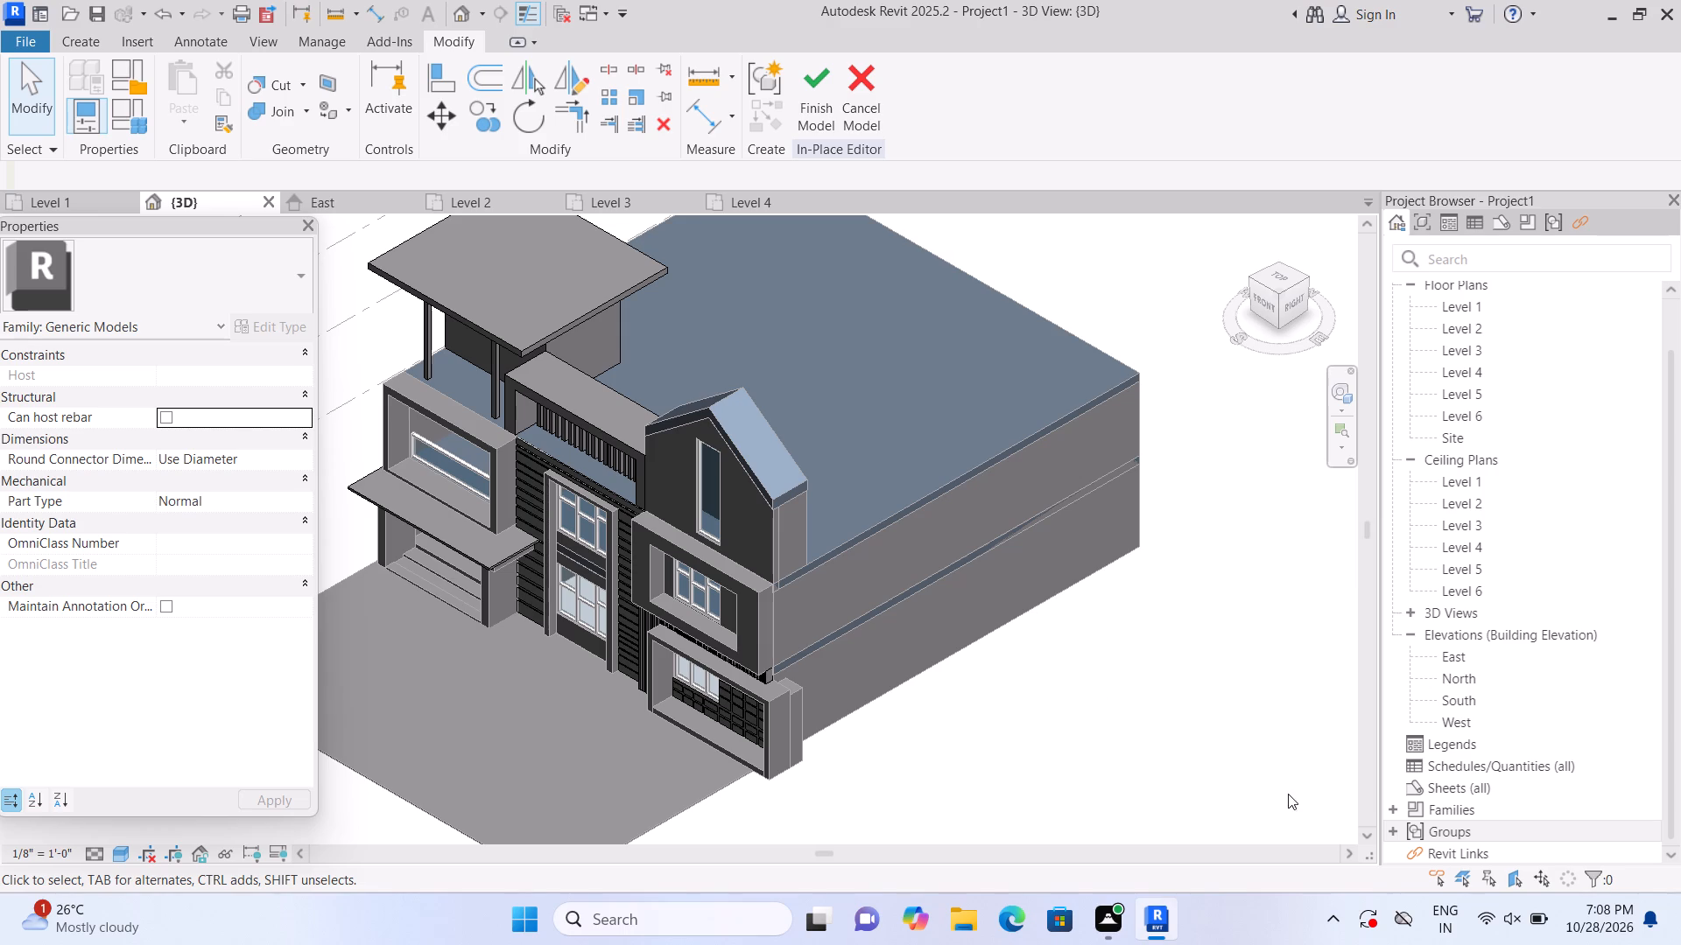
{"action": "left_click", "coordinate": [1263, 298]}
{"action": "scroll", "coordinate": [742, 540], "scroll_direction": "up", "scroll_amount": 2}
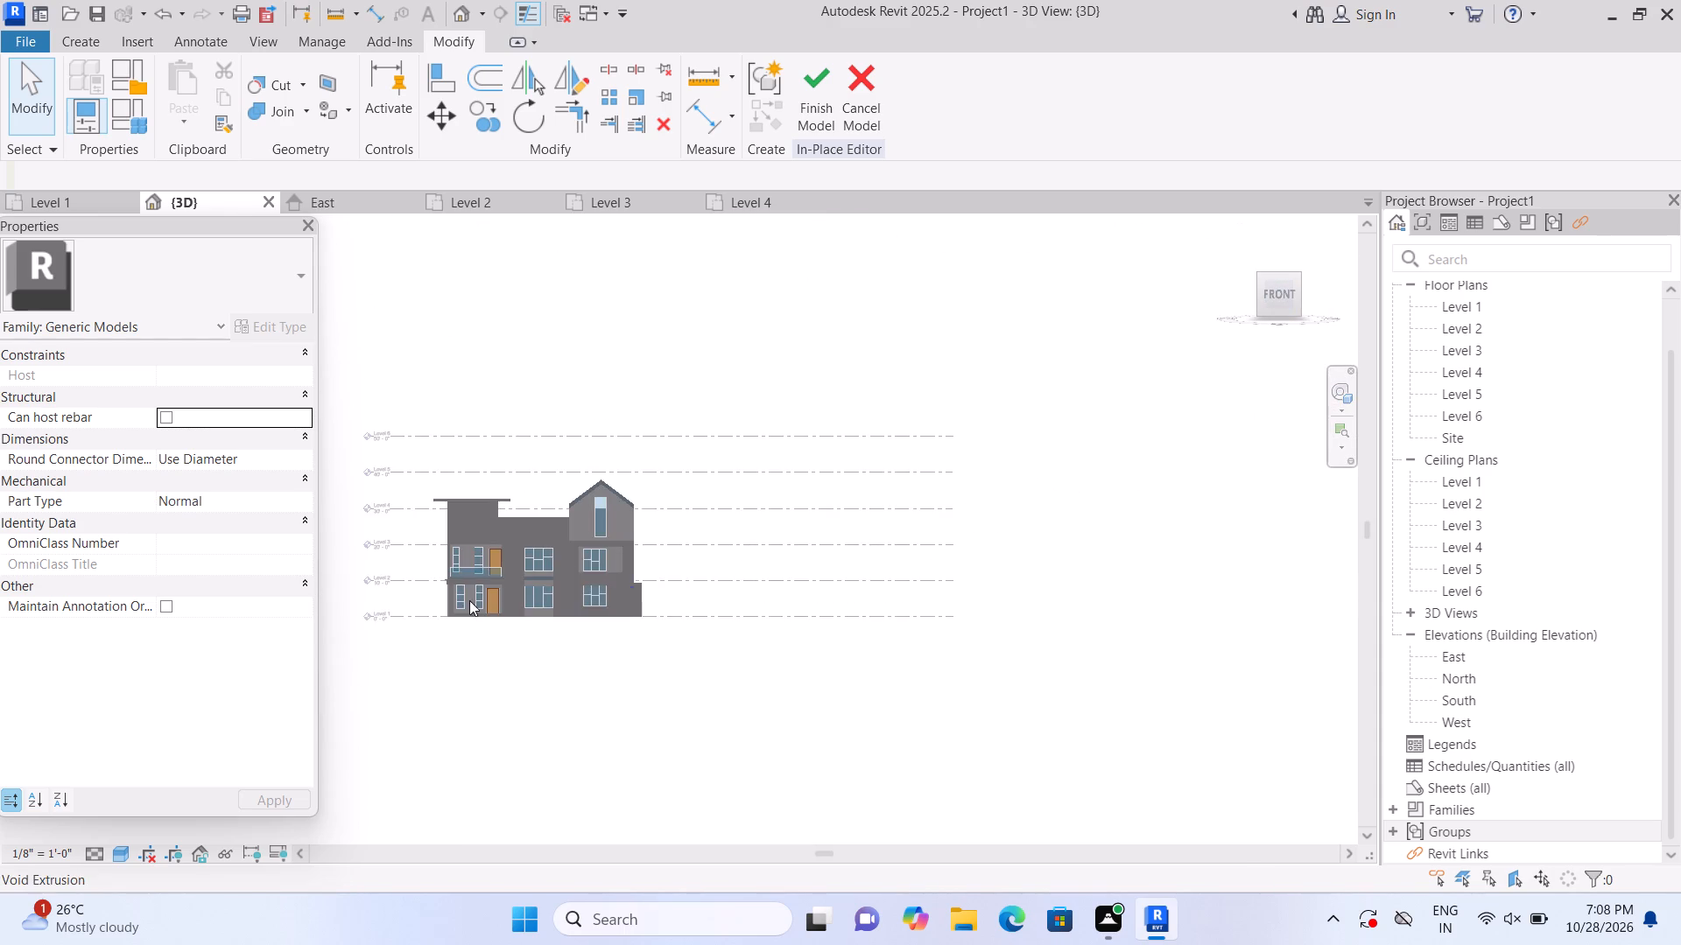
{"action": "scroll", "coordinate": [469, 600], "scroll_direction": "up", "scroll_amount": 8}
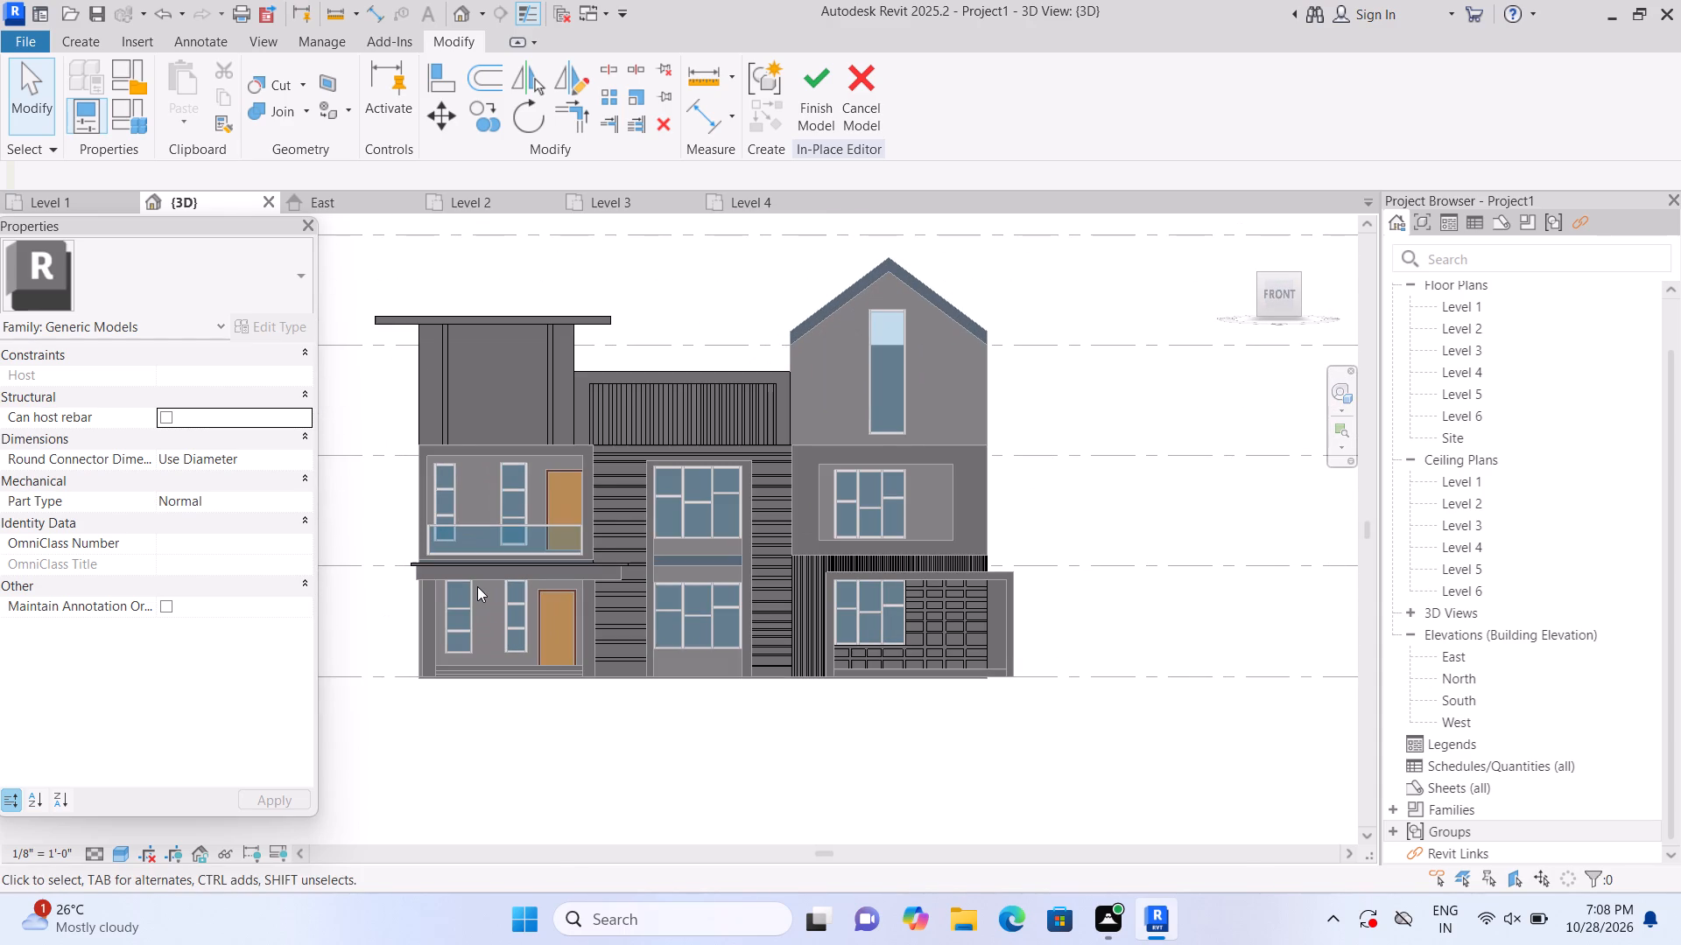
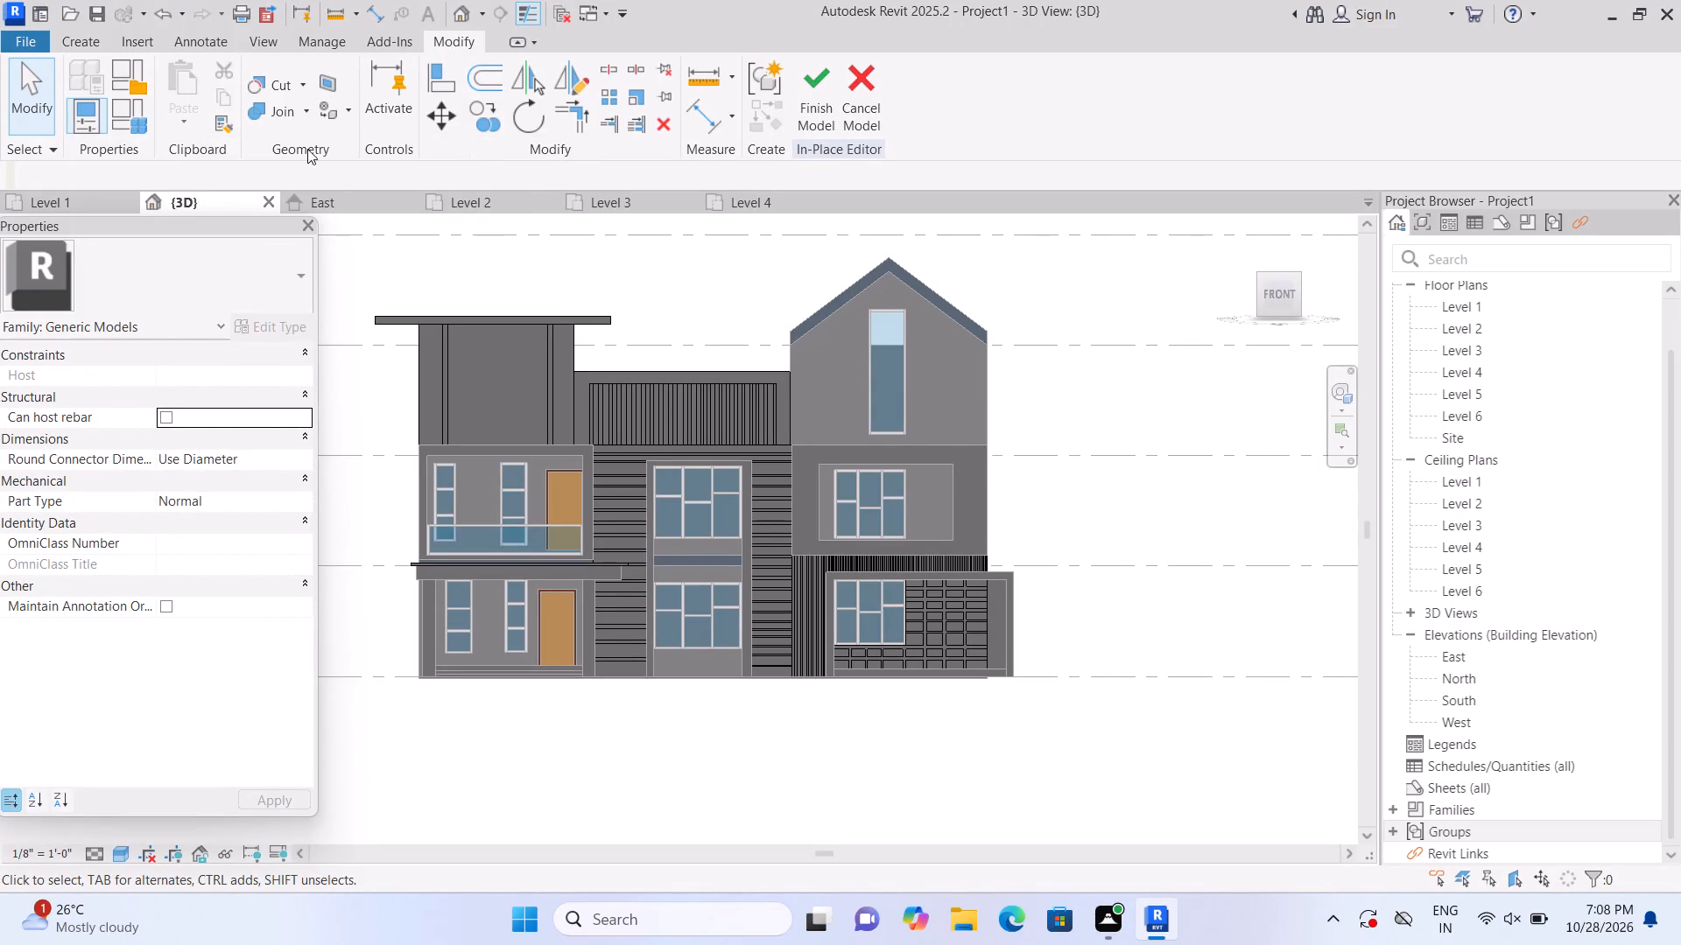
Start a solid extrusion and try to pick its work plane around the middle-storey window recess in the front view.
{"action": "left_click", "coordinate": [78, 48]}
{"action": "left_click", "coordinate": [184, 101]}
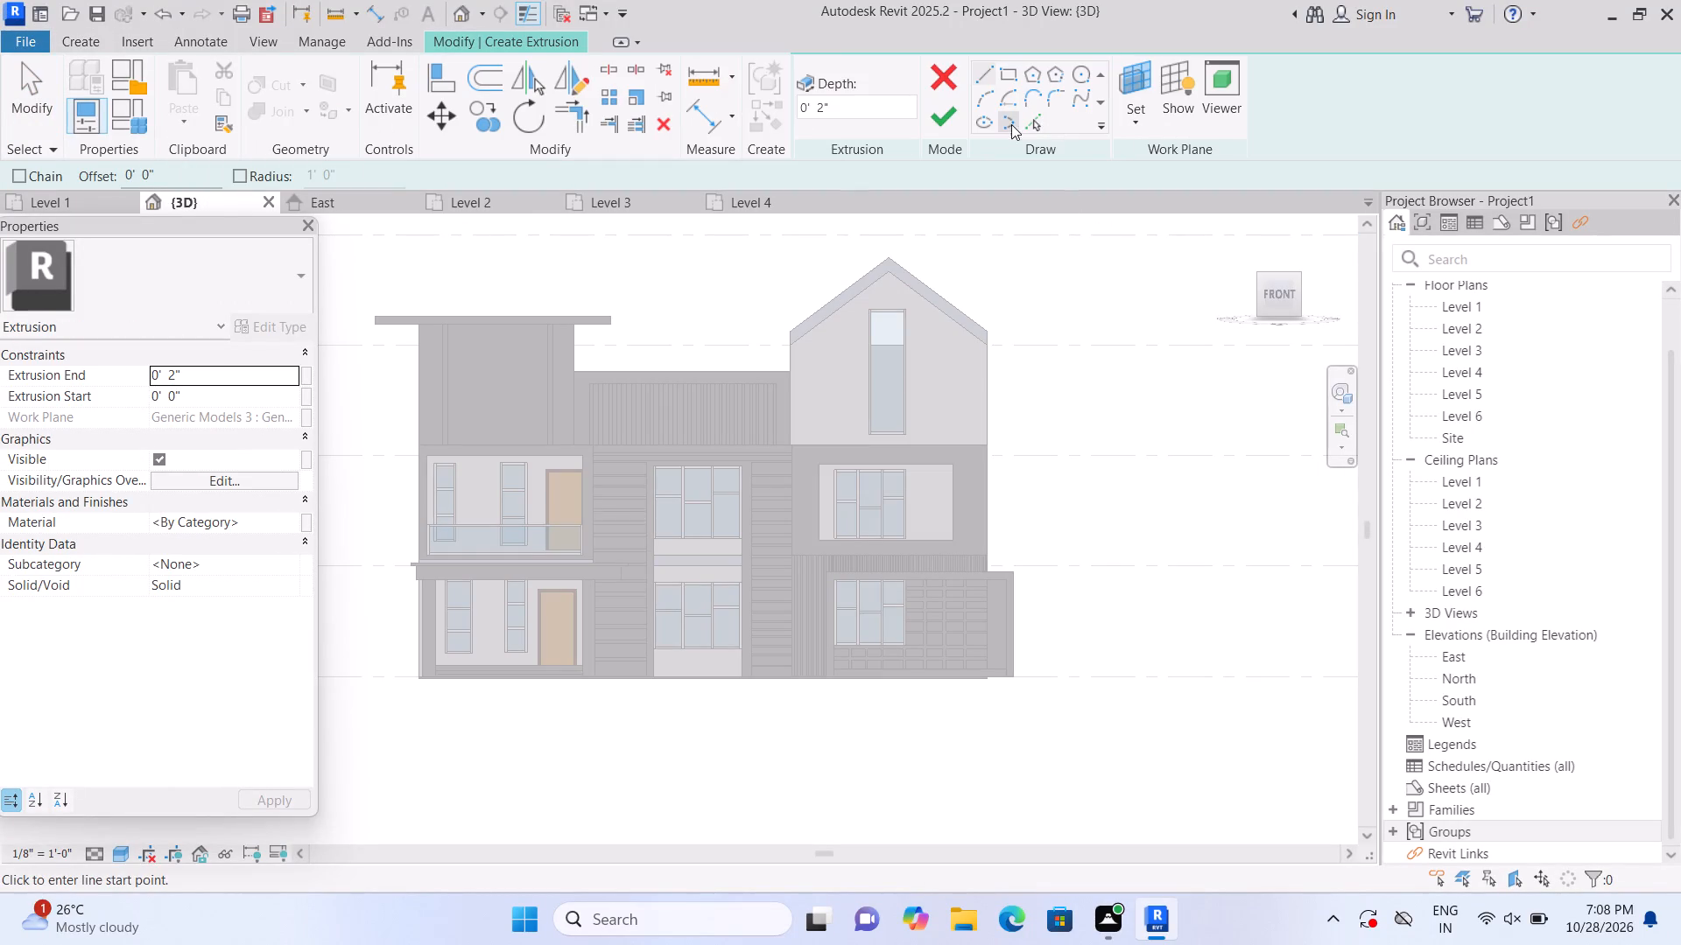
{"action": "left_click", "coordinate": [1139, 128]}
{"action": "left_click", "coordinate": [1139, 200]}
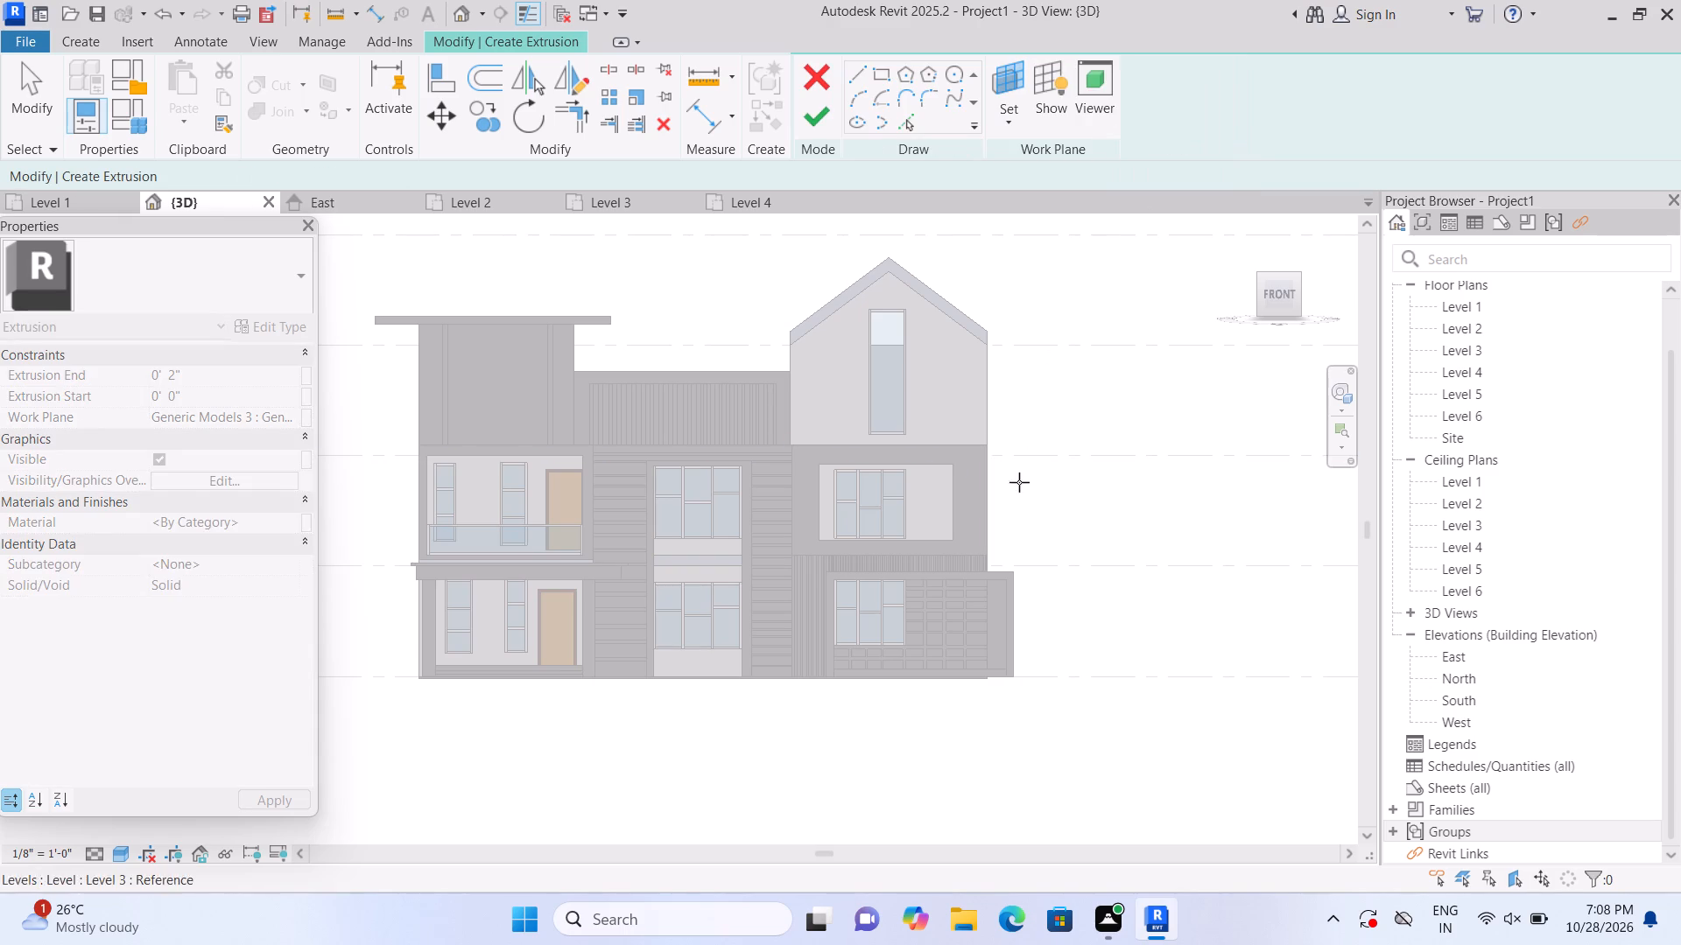
{"action": "scroll", "coordinate": [944, 582], "scroll_direction": "up", "scroll_amount": 4}
{"action": "scroll", "coordinate": [953, 491], "scroll_direction": "up", "scroll_amount": 2}
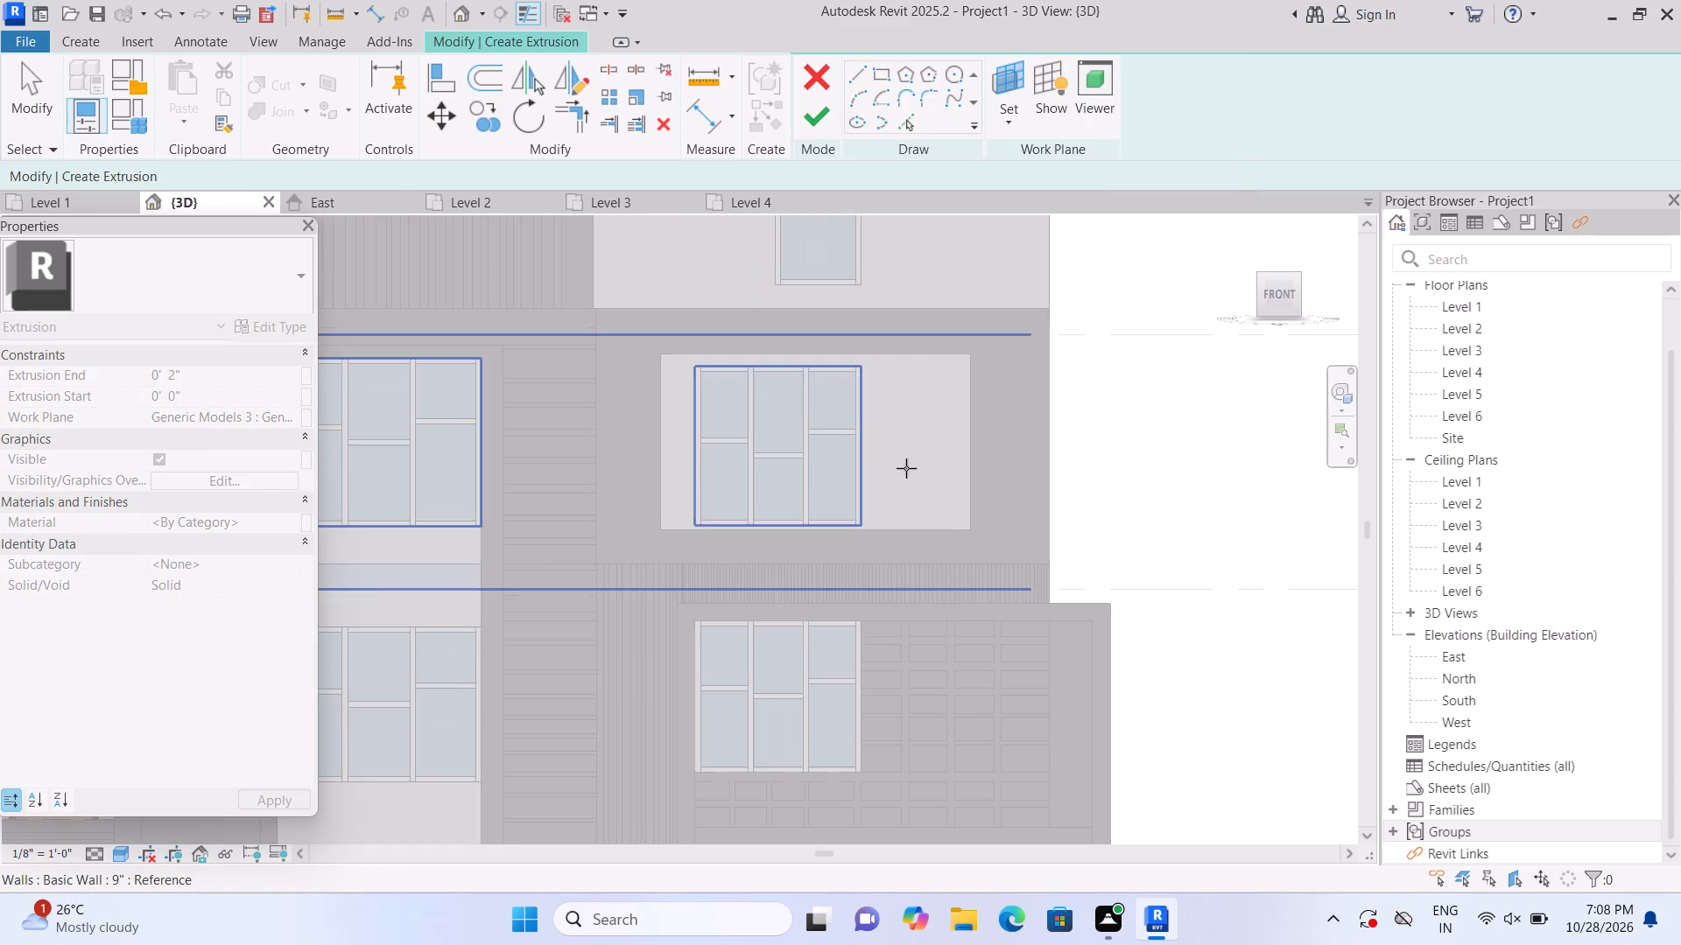
{"action": "left_click", "coordinate": [845, 372]}
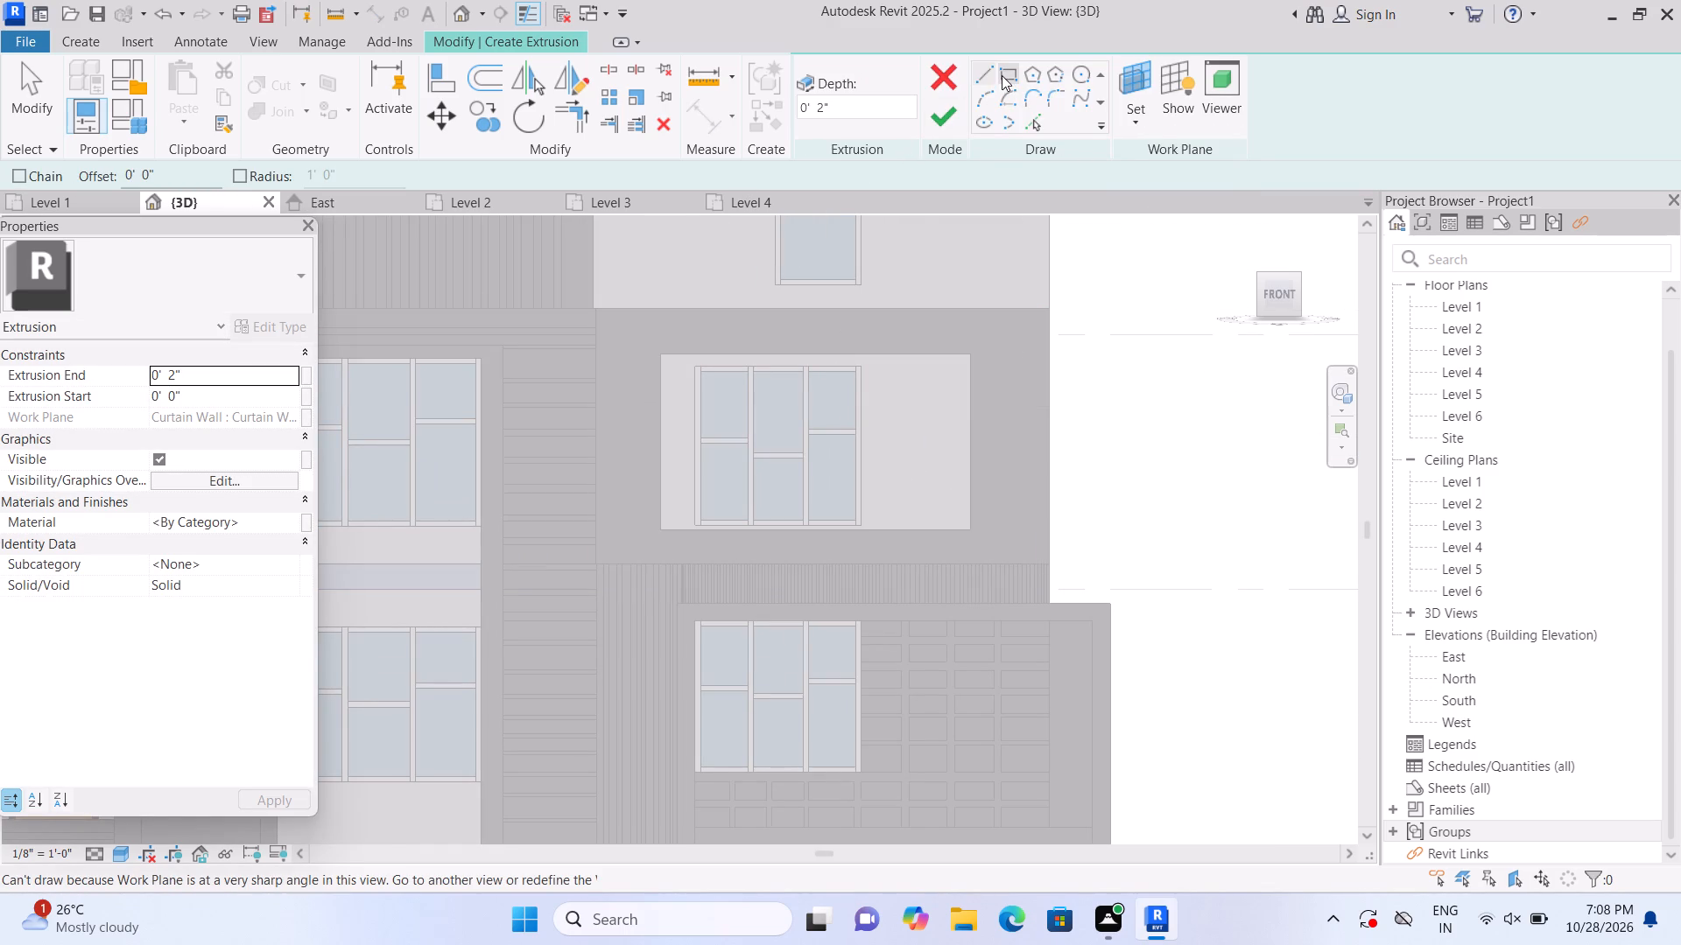
{"action": "left_click", "coordinate": [1002, 75]}
{"action": "key", "text": "Escape"}
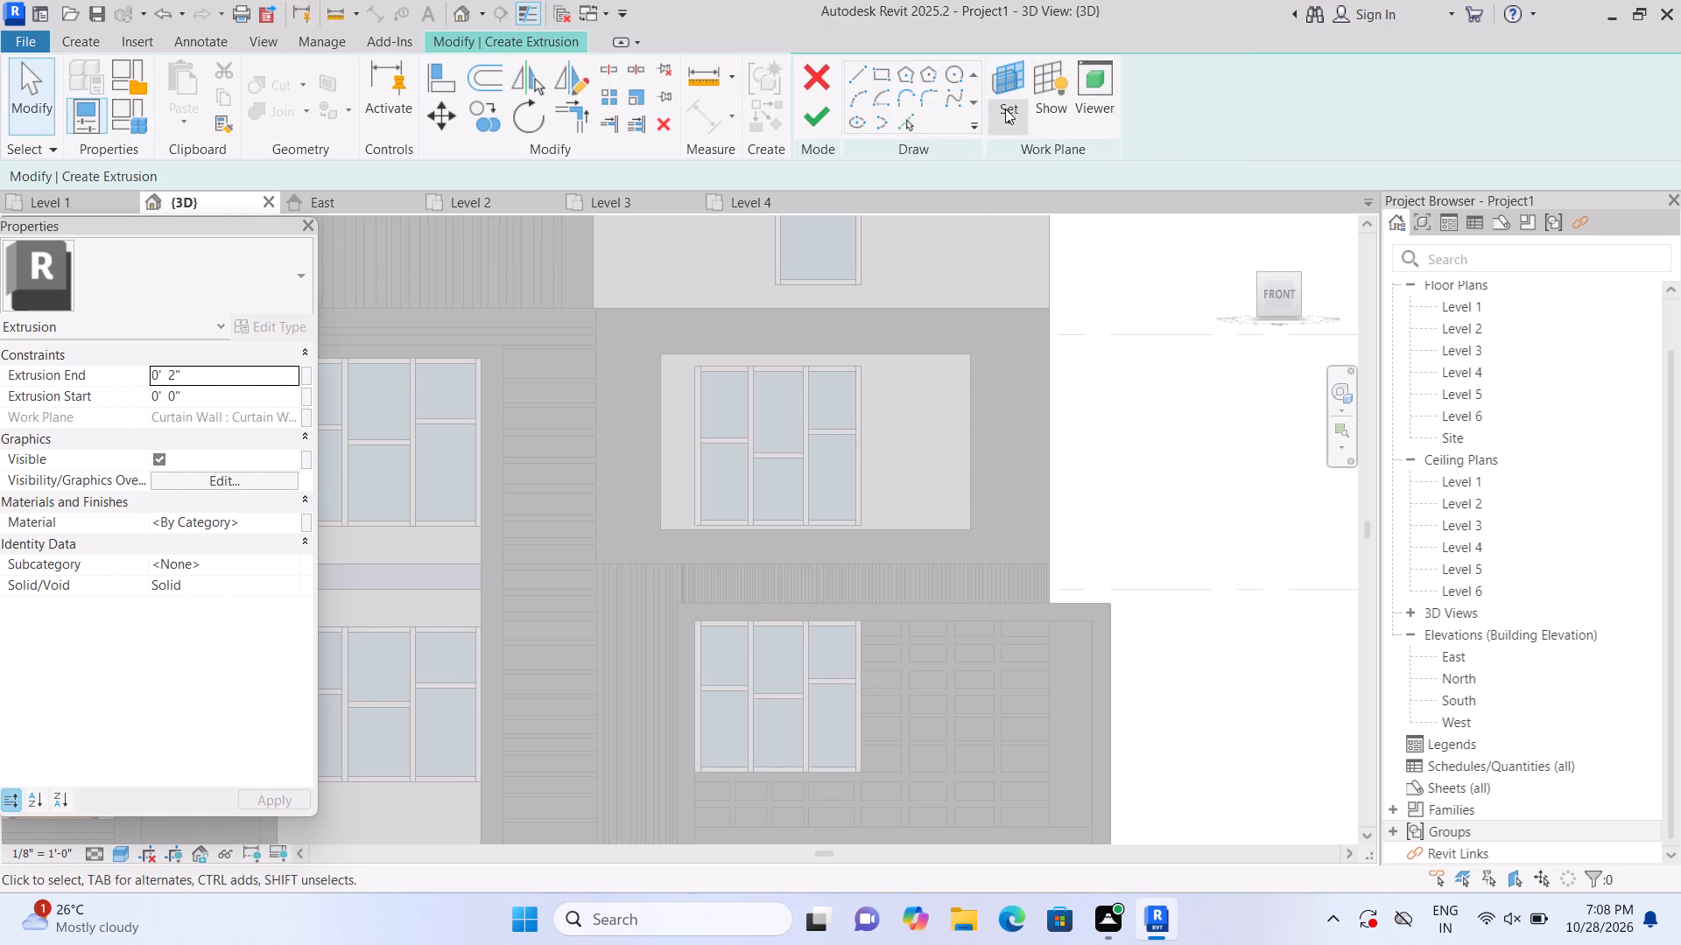
{"action": "left_click", "coordinate": [1002, 118]}
{"action": "left_click", "coordinate": [1015, 199]}
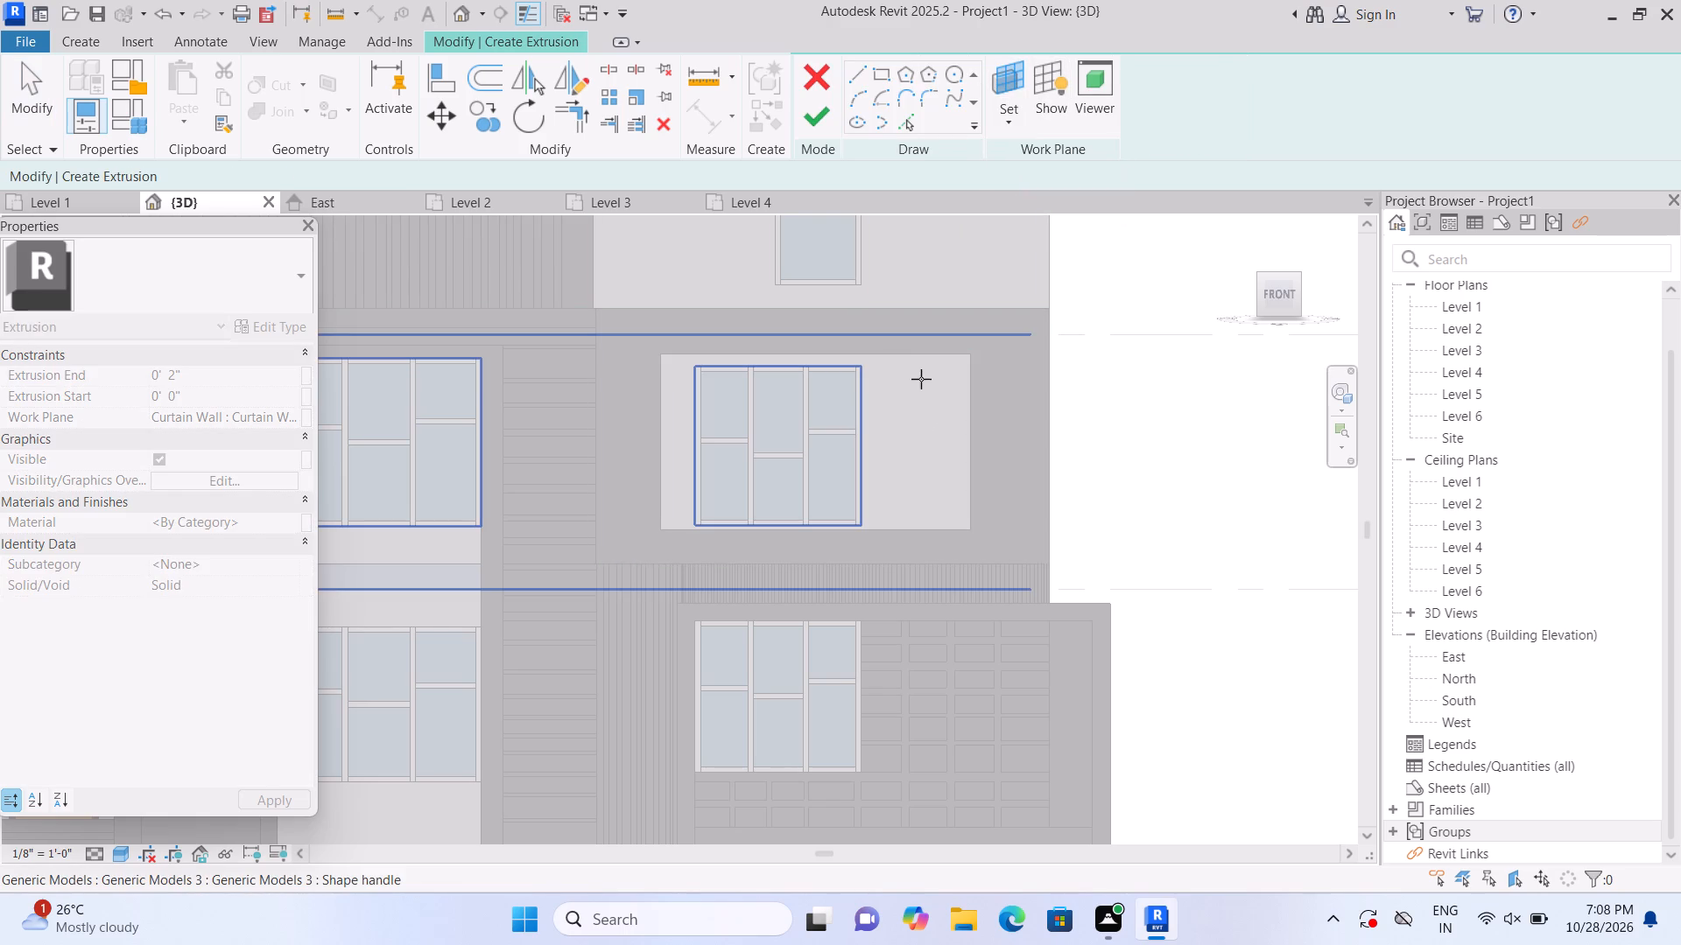
{"action": "scroll", "coordinate": [874, 384], "scroll_direction": "up", "scroll_amount": 1}
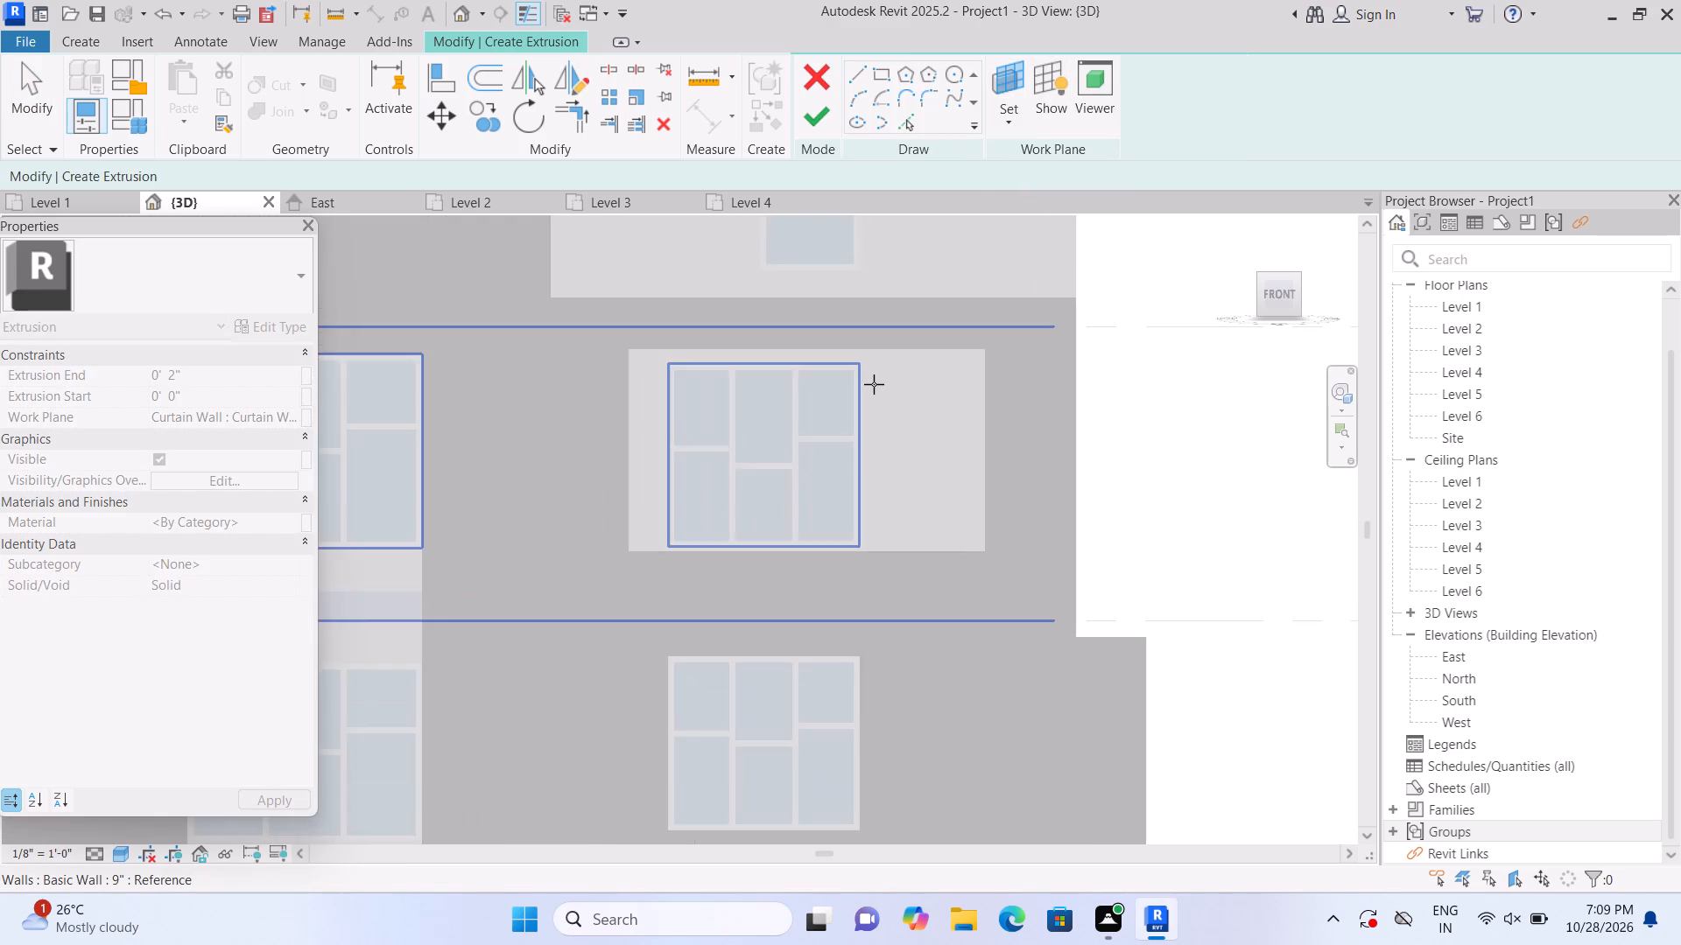
{"action": "scroll", "coordinate": [874, 384], "scroll_direction": "up", "scroll_amount": 2}
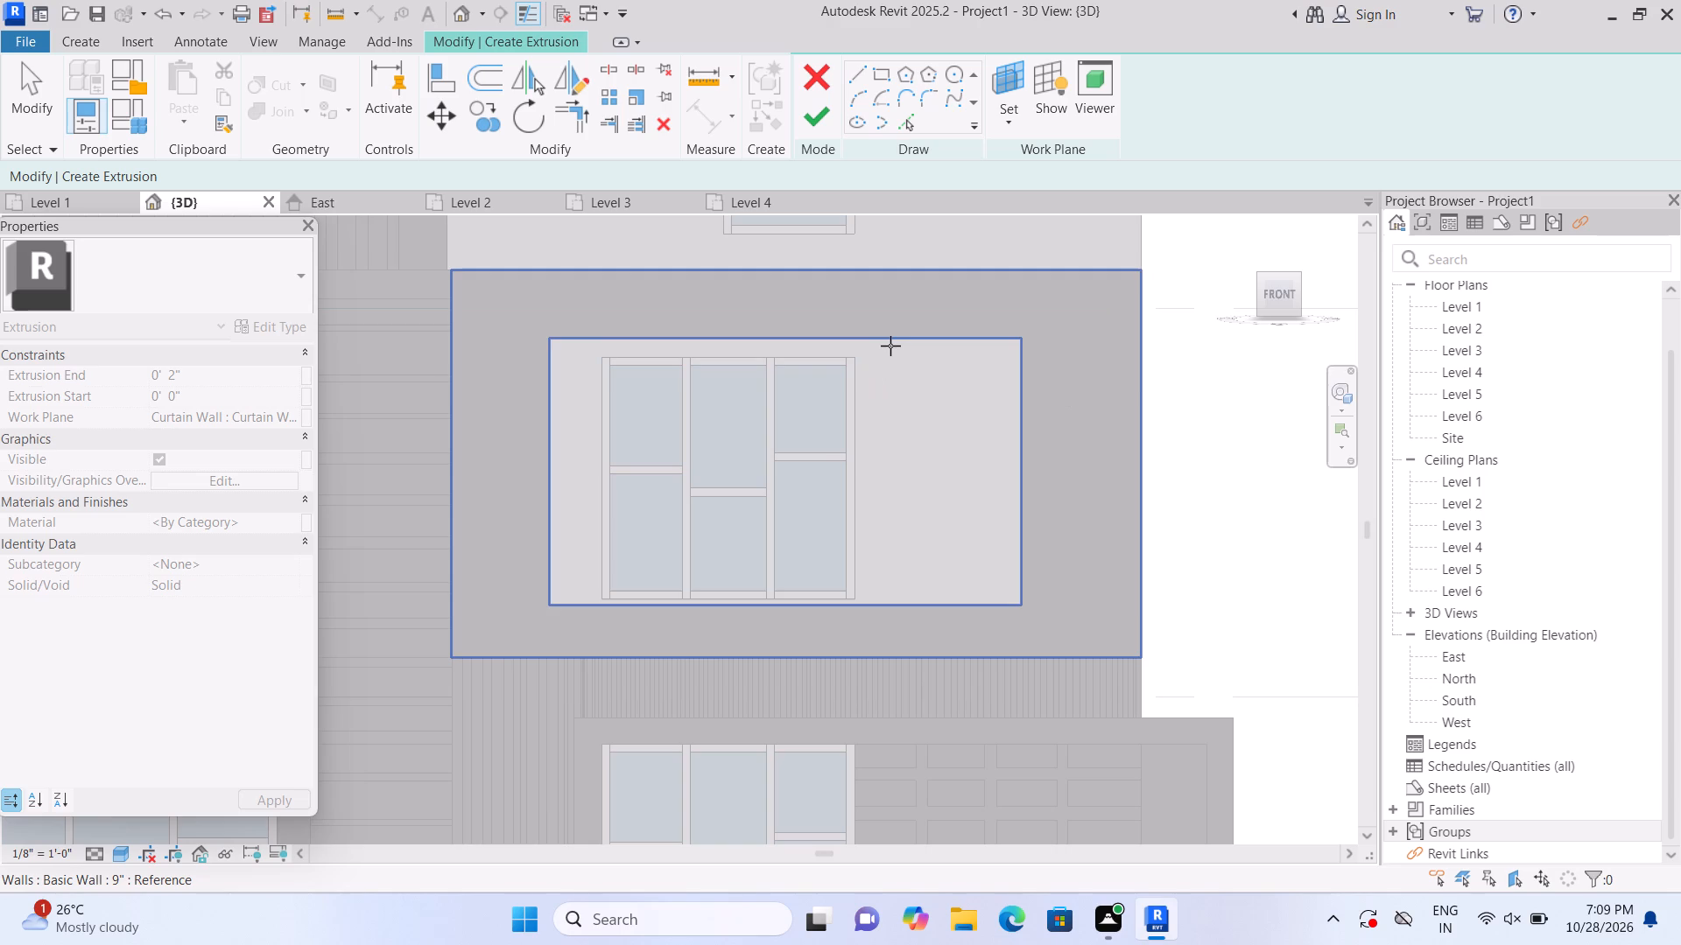
{"action": "left_click", "coordinate": [795, 373]}
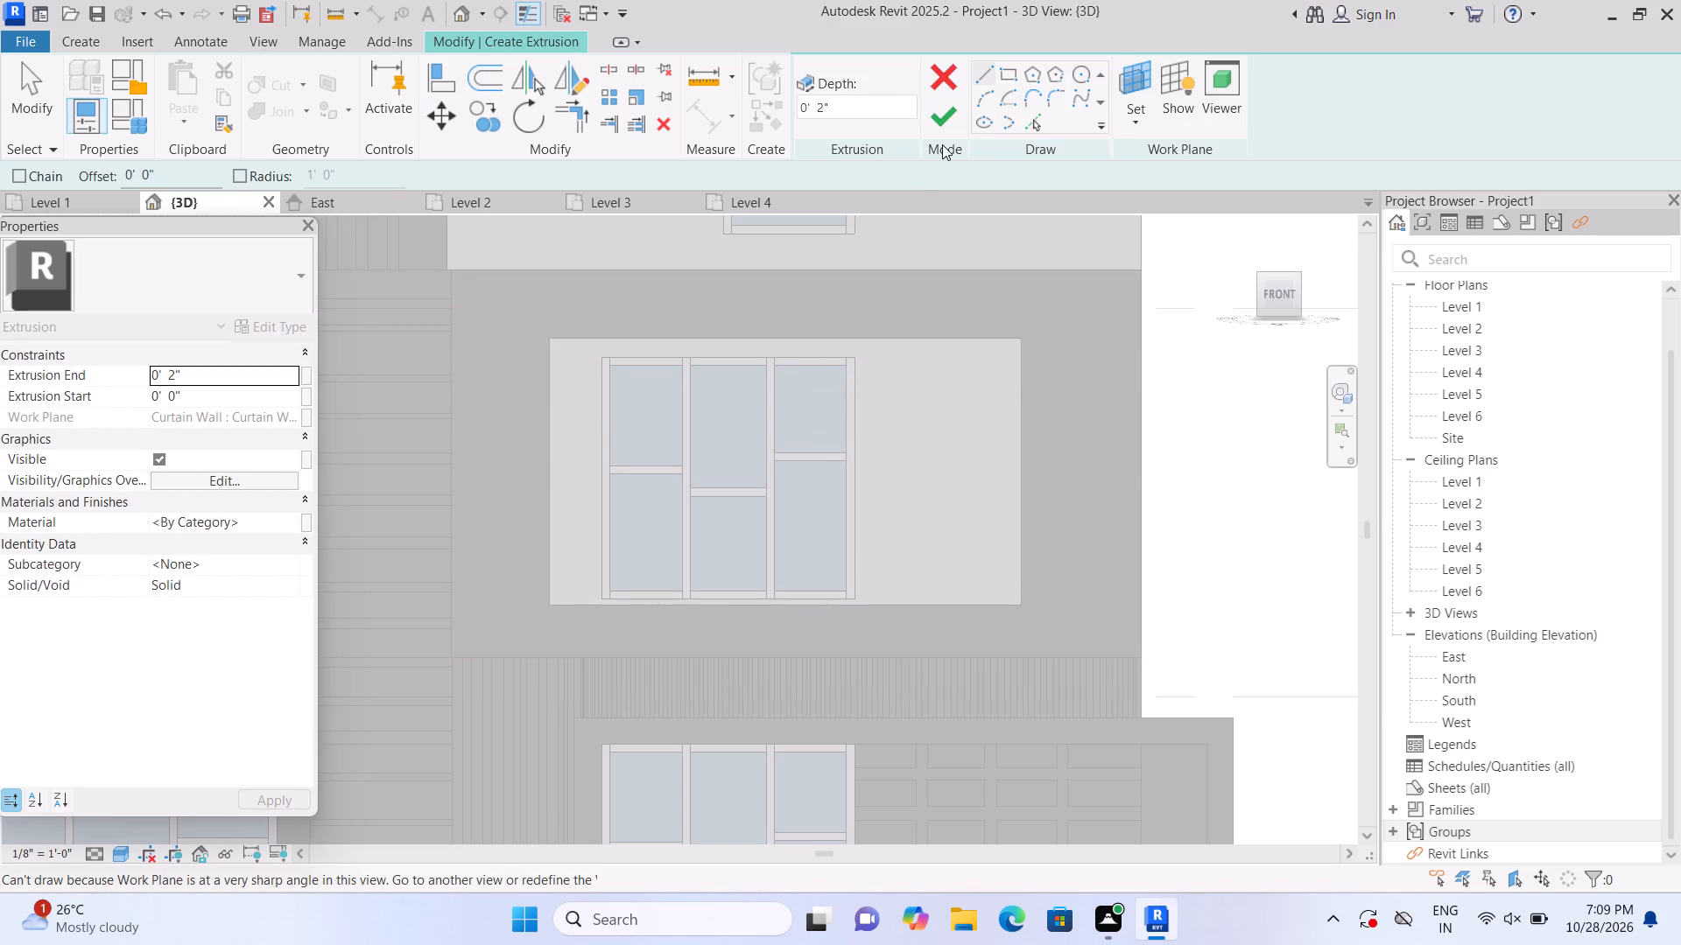
{"action": "left_click", "coordinate": [1012, 72]}
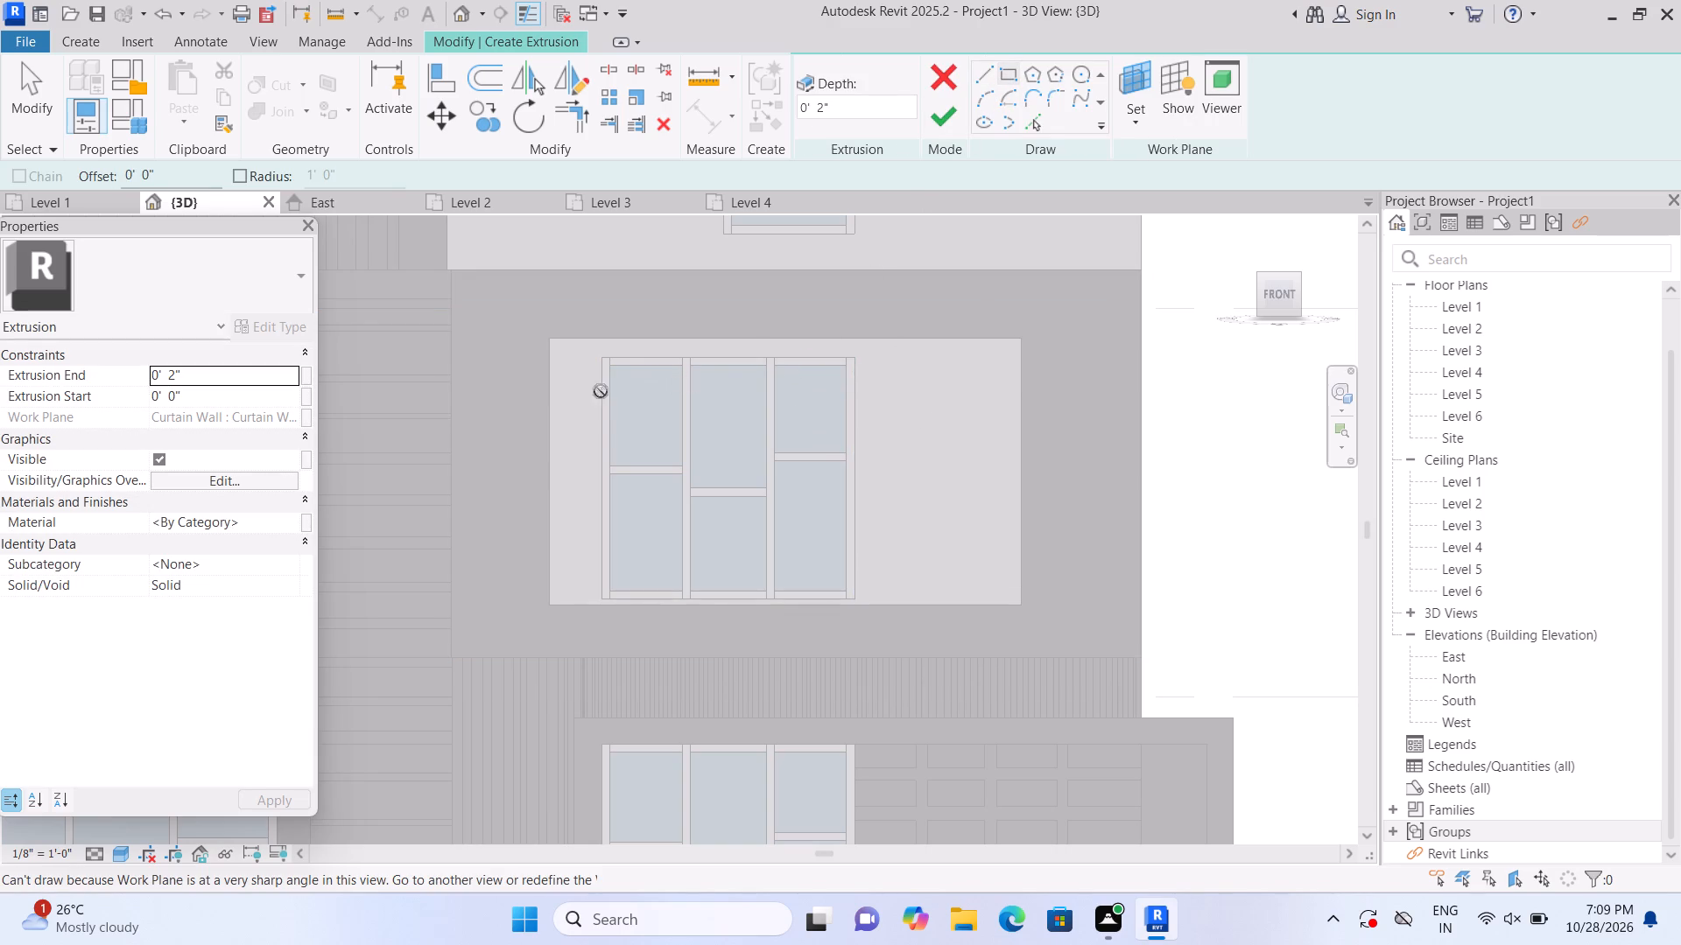
{"action": "key", "text": "Escape"}
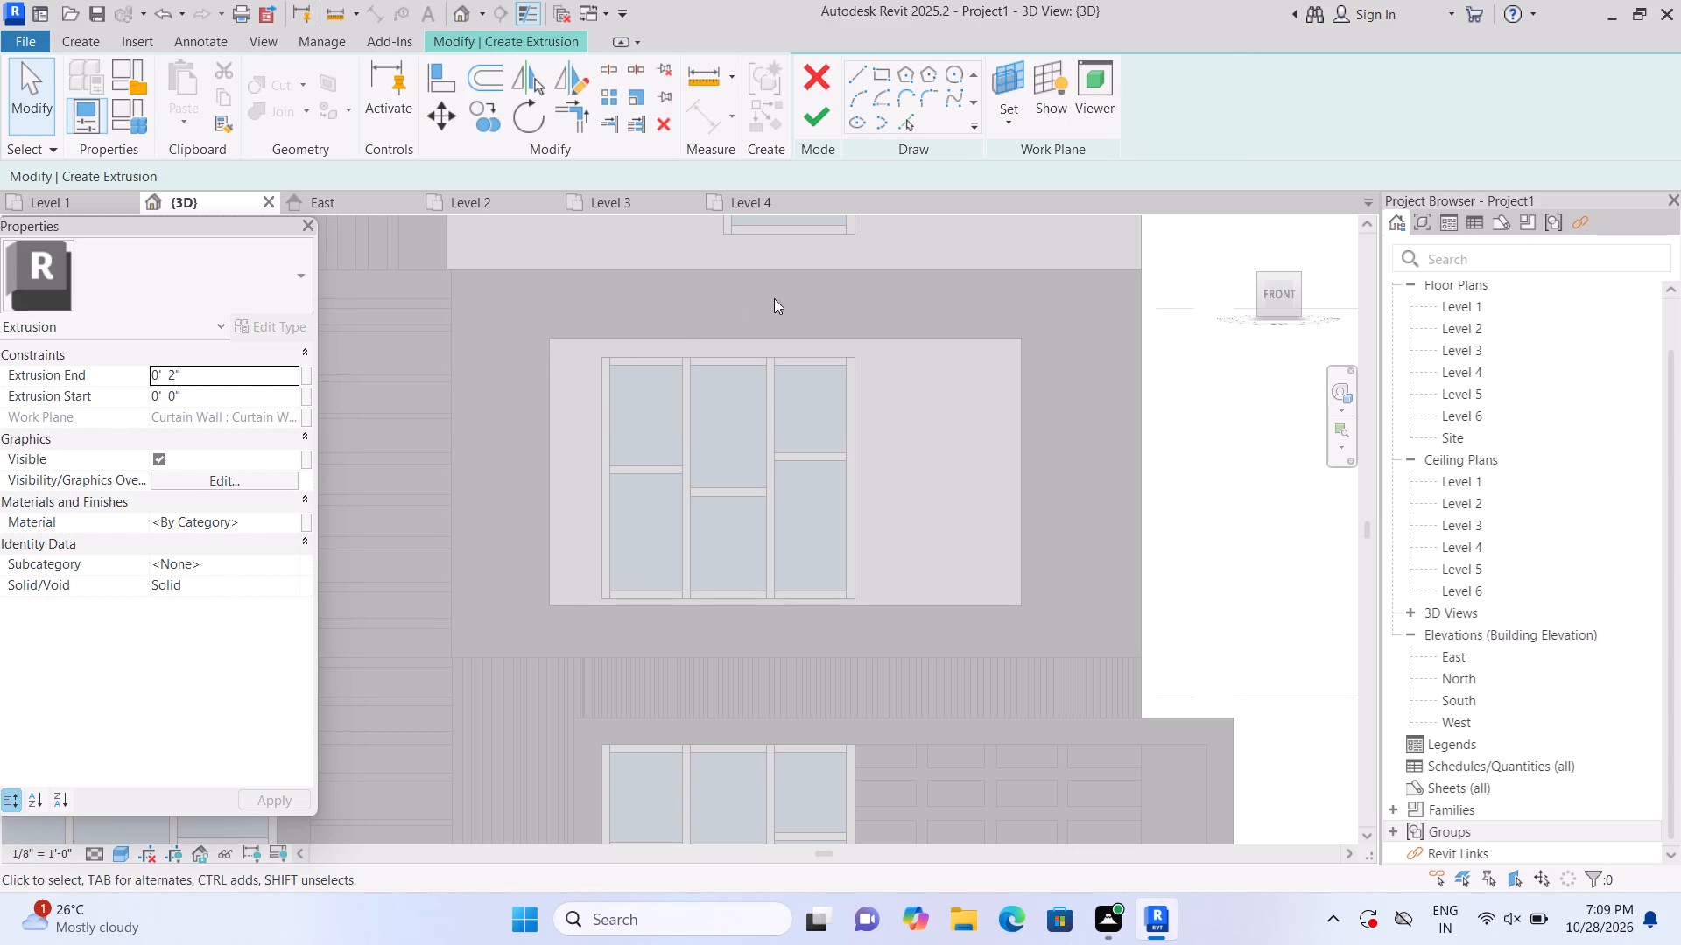
{"action": "left_click", "coordinate": [1012, 113]}
{"action": "left_click", "coordinate": [1030, 212]}
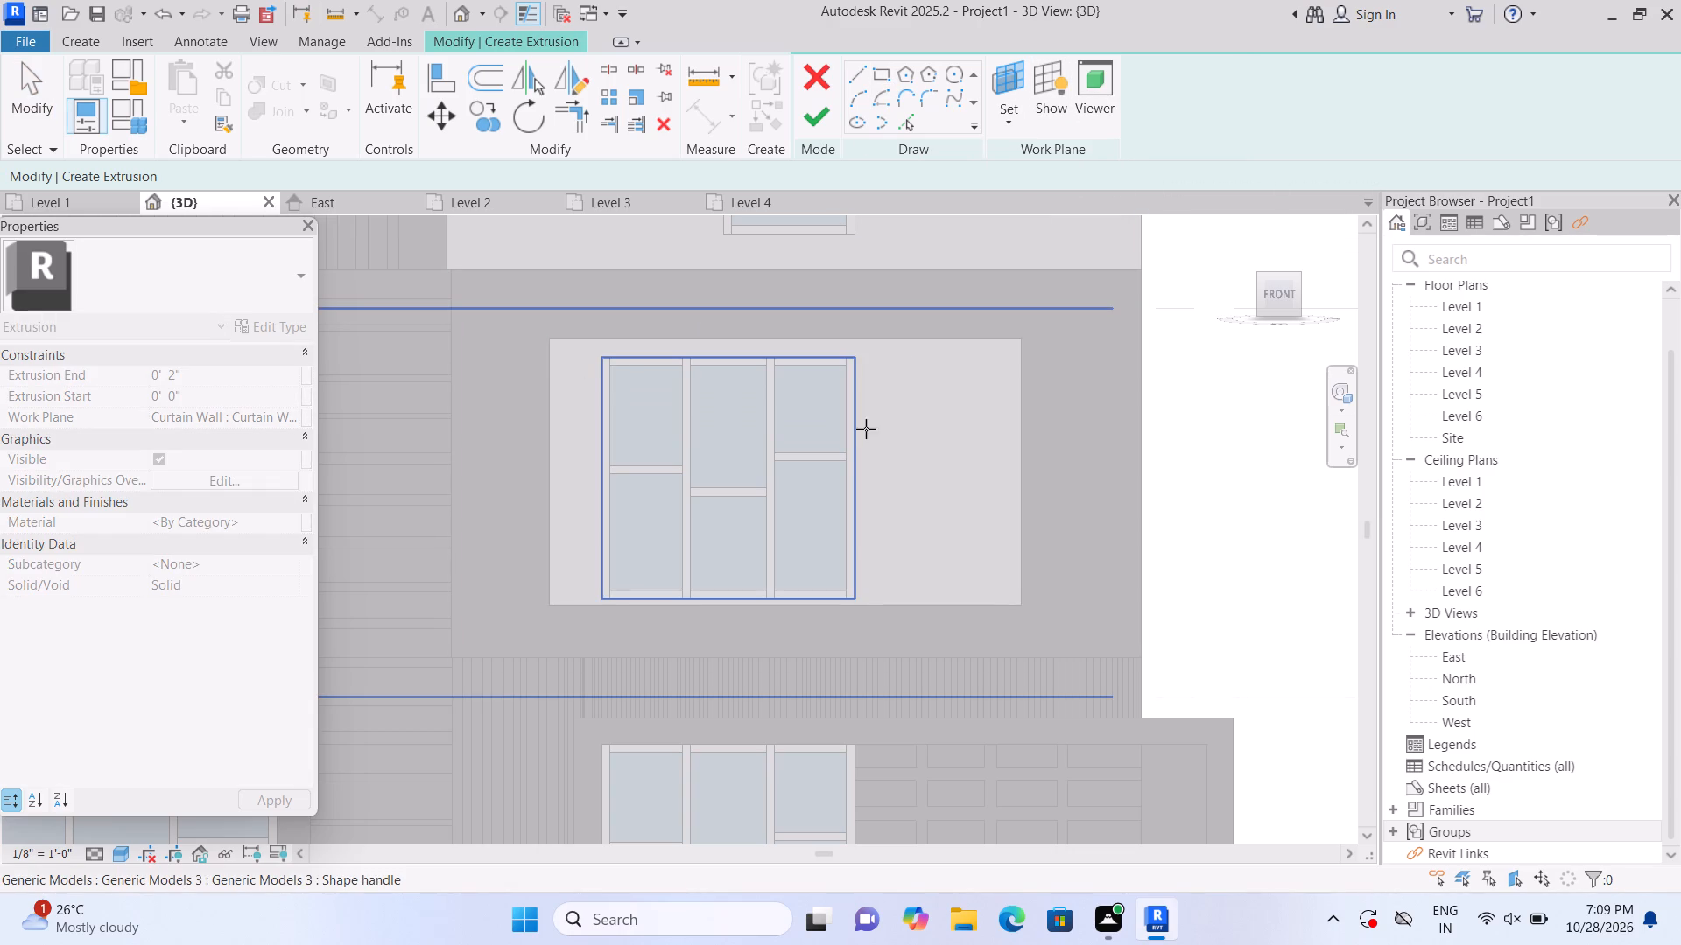
{"action": "left_click", "coordinate": [957, 608]}
{"action": "left_click", "coordinate": [1012, 73]}
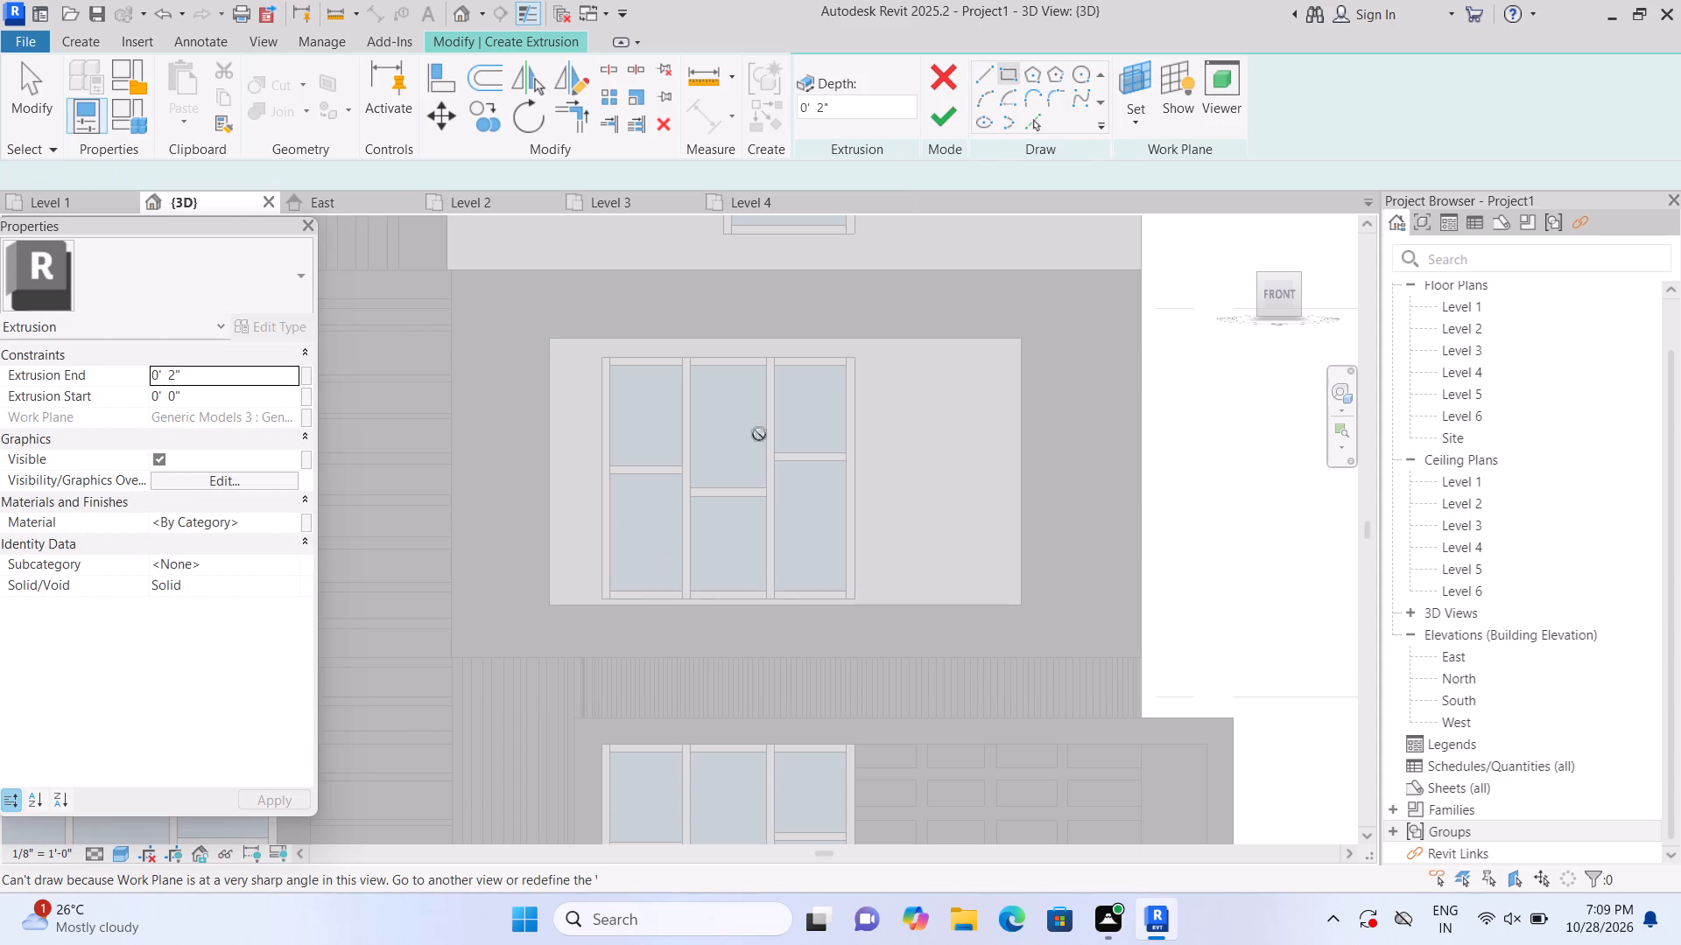
{"action": "key", "text": "Escape"}
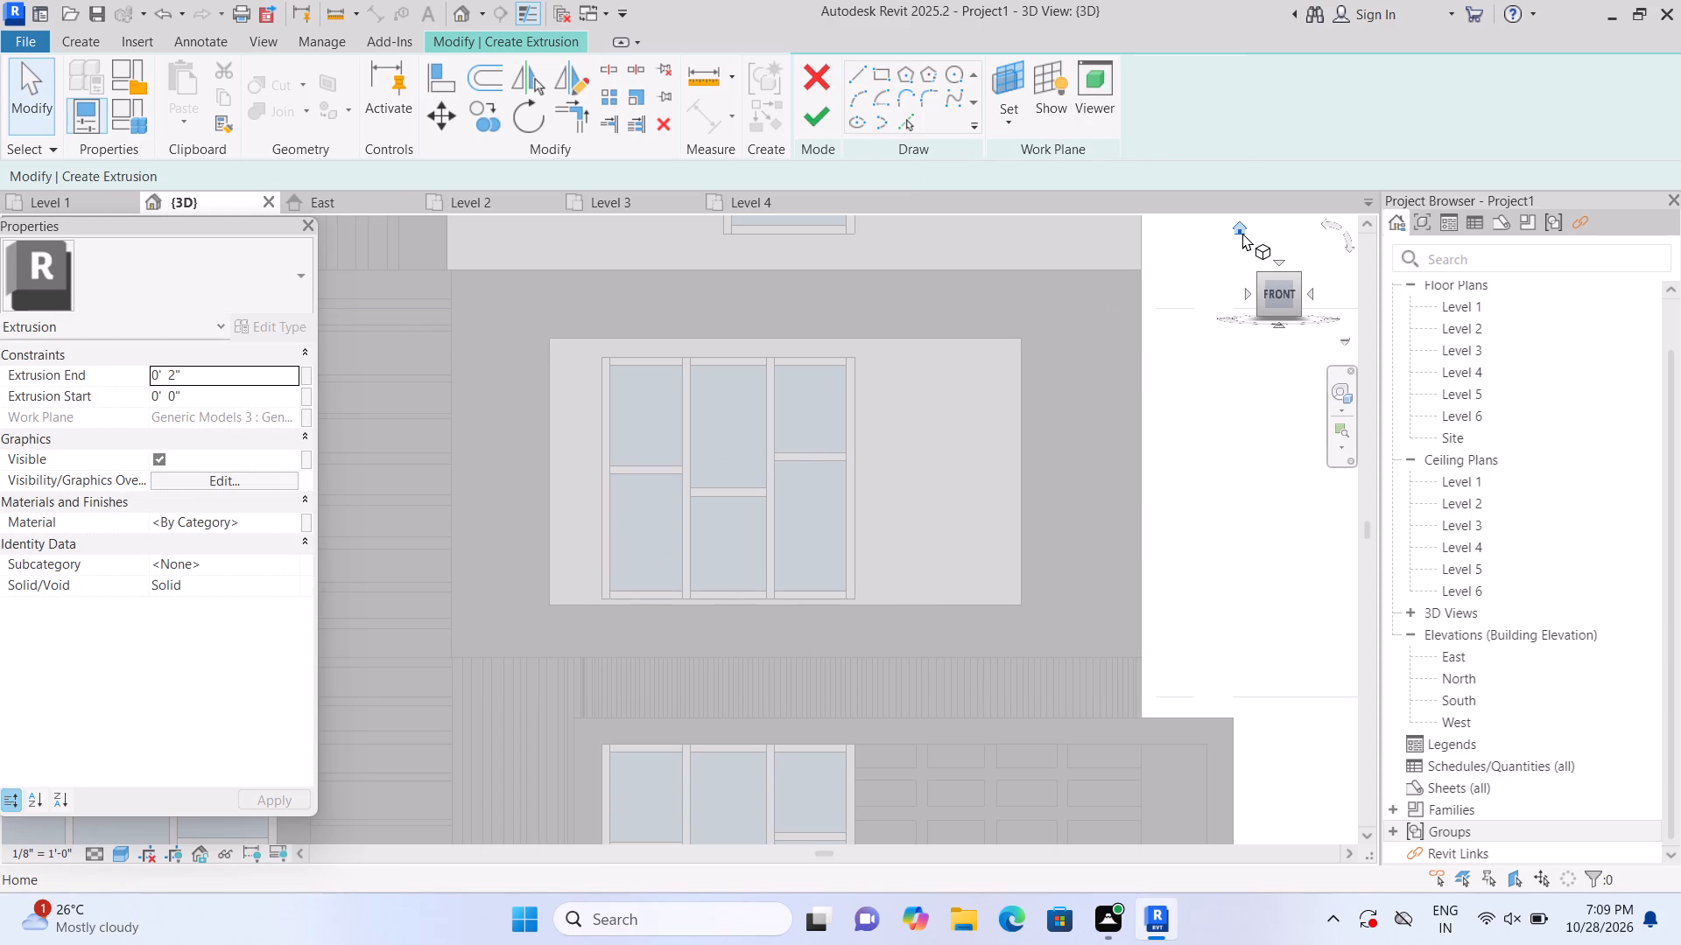
Pick the recess's back wall as work plane and extrude a 2" solid strip about 1'-4 1/4" by 6'-8 5/8" left of the middle-storey window.
{"action": "left_click", "coordinate": [1241, 230]}
{"action": "scroll", "coordinate": [474, 641], "scroll_direction": "up", "scroll_amount": 15}
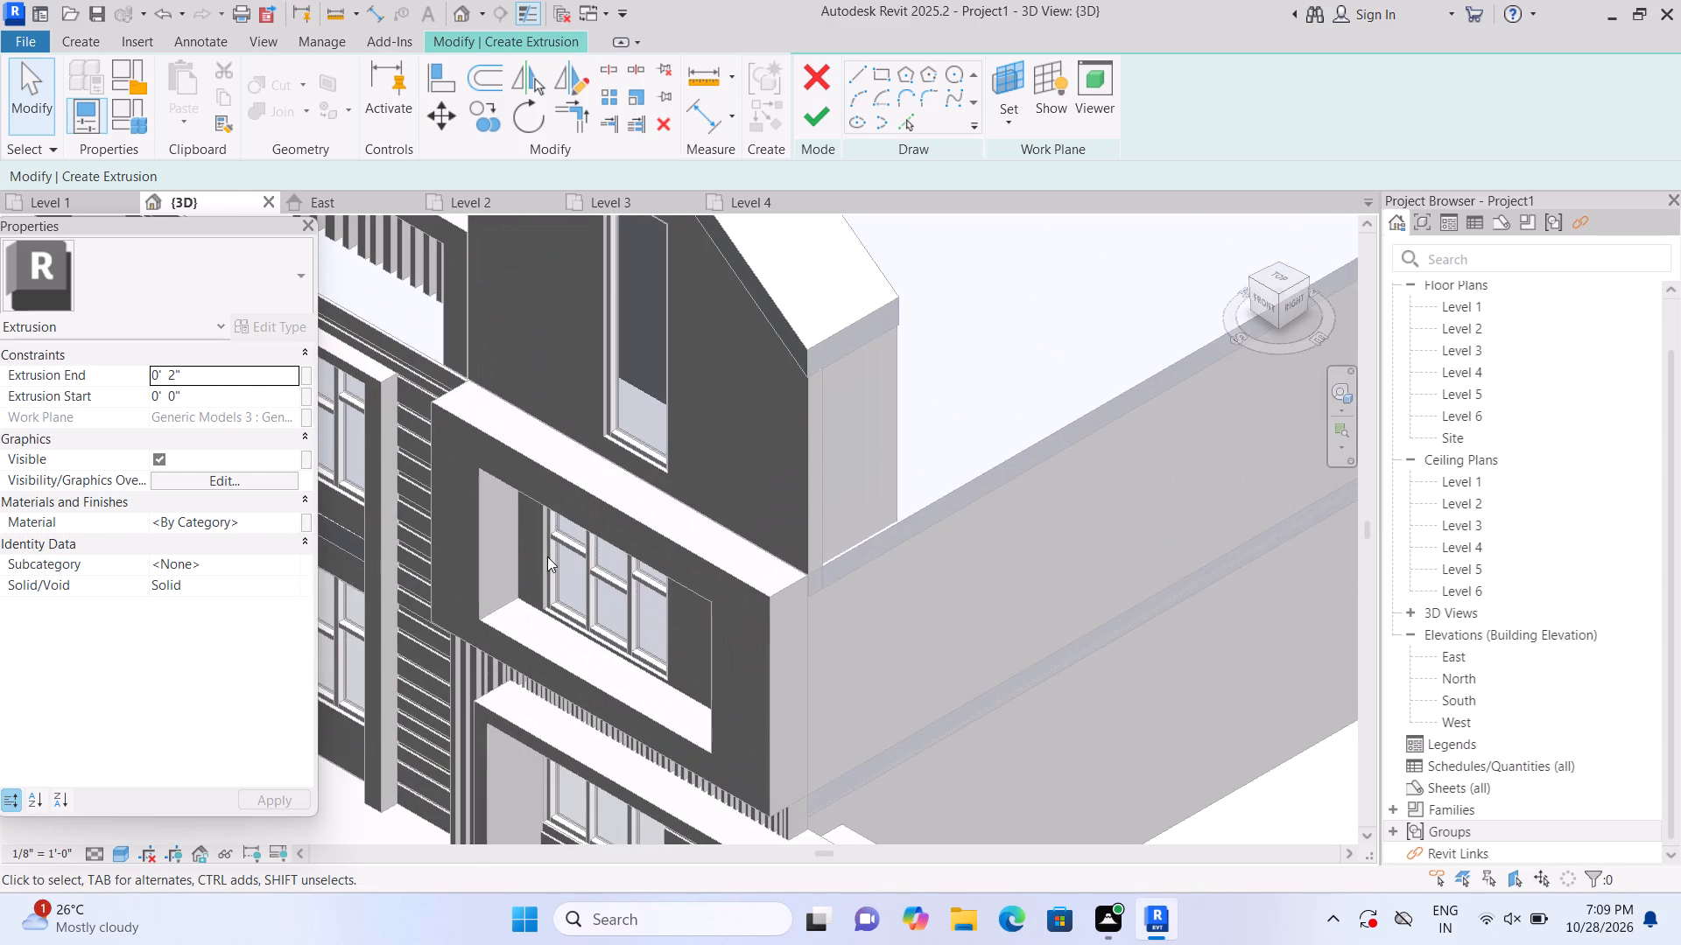
{"action": "middle_click_drag", "start_coordinate": [414, 766], "coordinate": [477, 632], "text": "shift"}
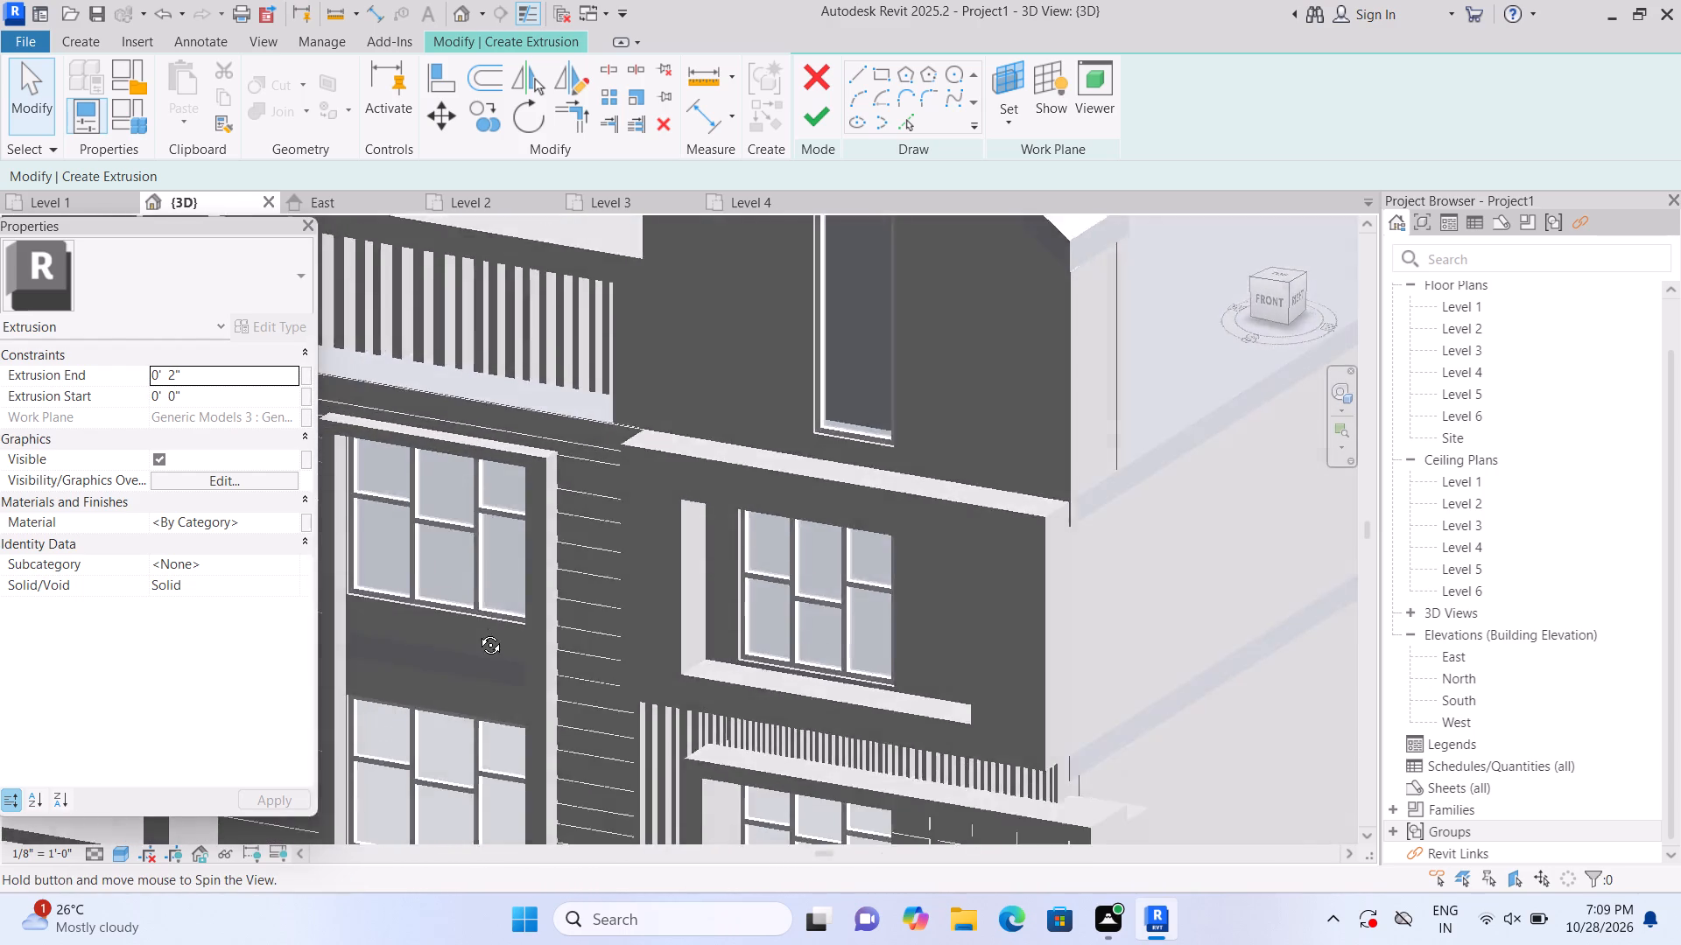
{"action": "middle_click_drag", "start_coordinate": [477, 632], "coordinate": [489, 465], "text": "shift"}
{"action": "middle_click_drag", "start_coordinate": [547, 448], "coordinate": [394, 792]}
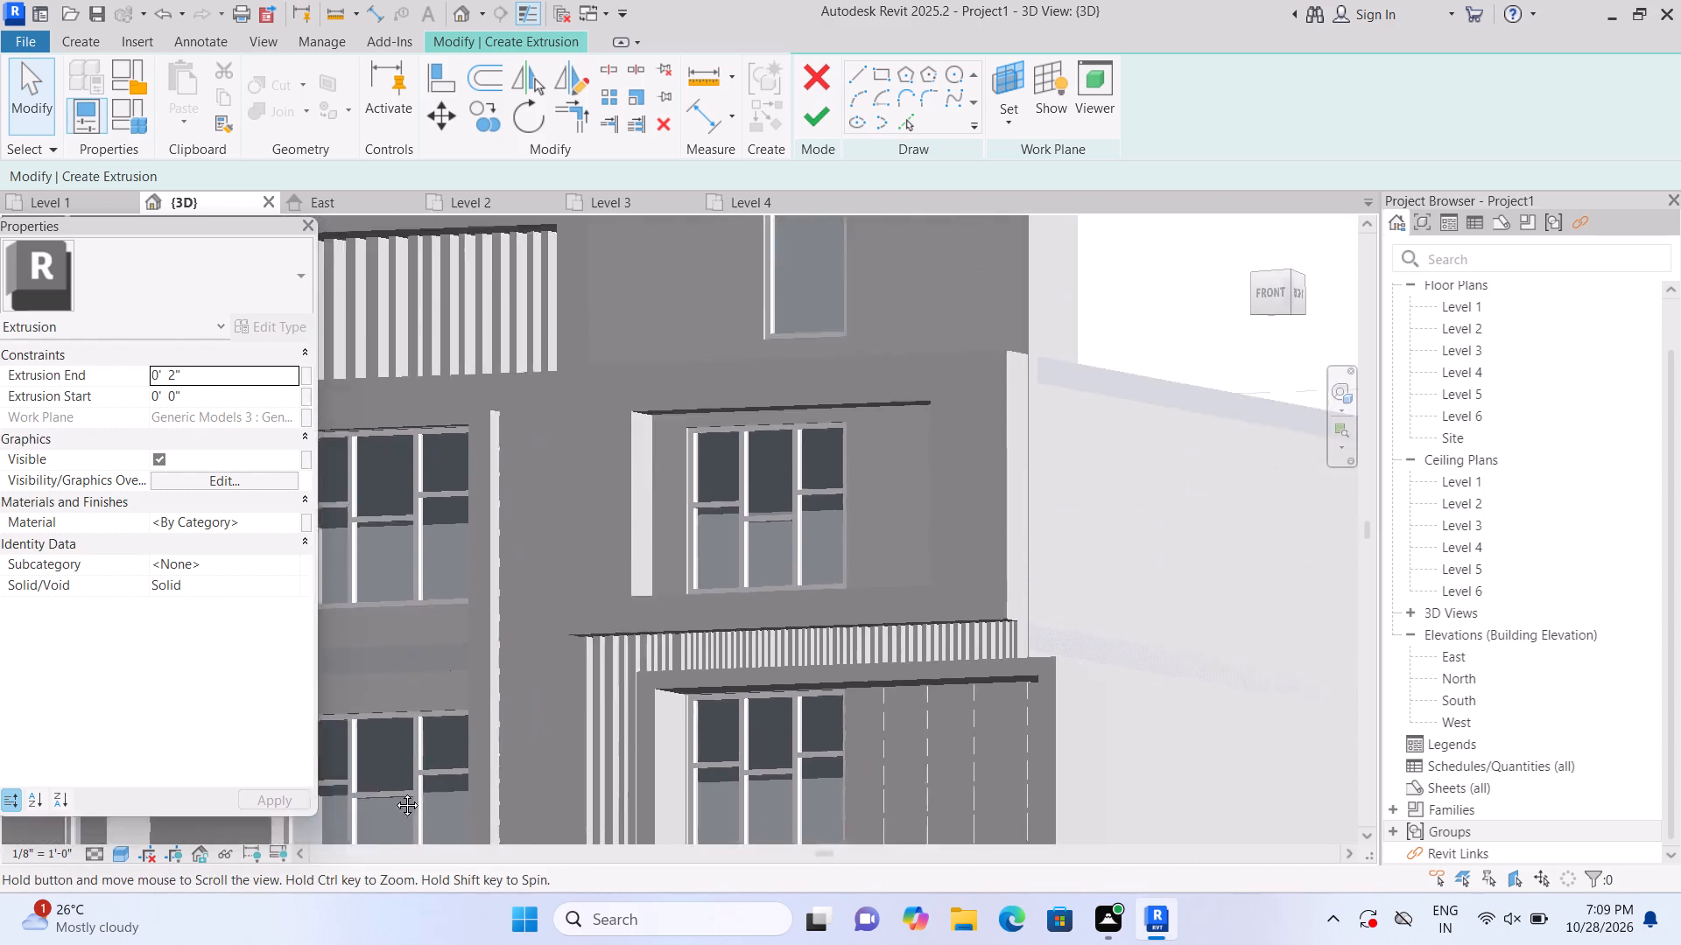
{"action": "middle_click_drag", "start_coordinate": [394, 792], "coordinate": [370, 832]}
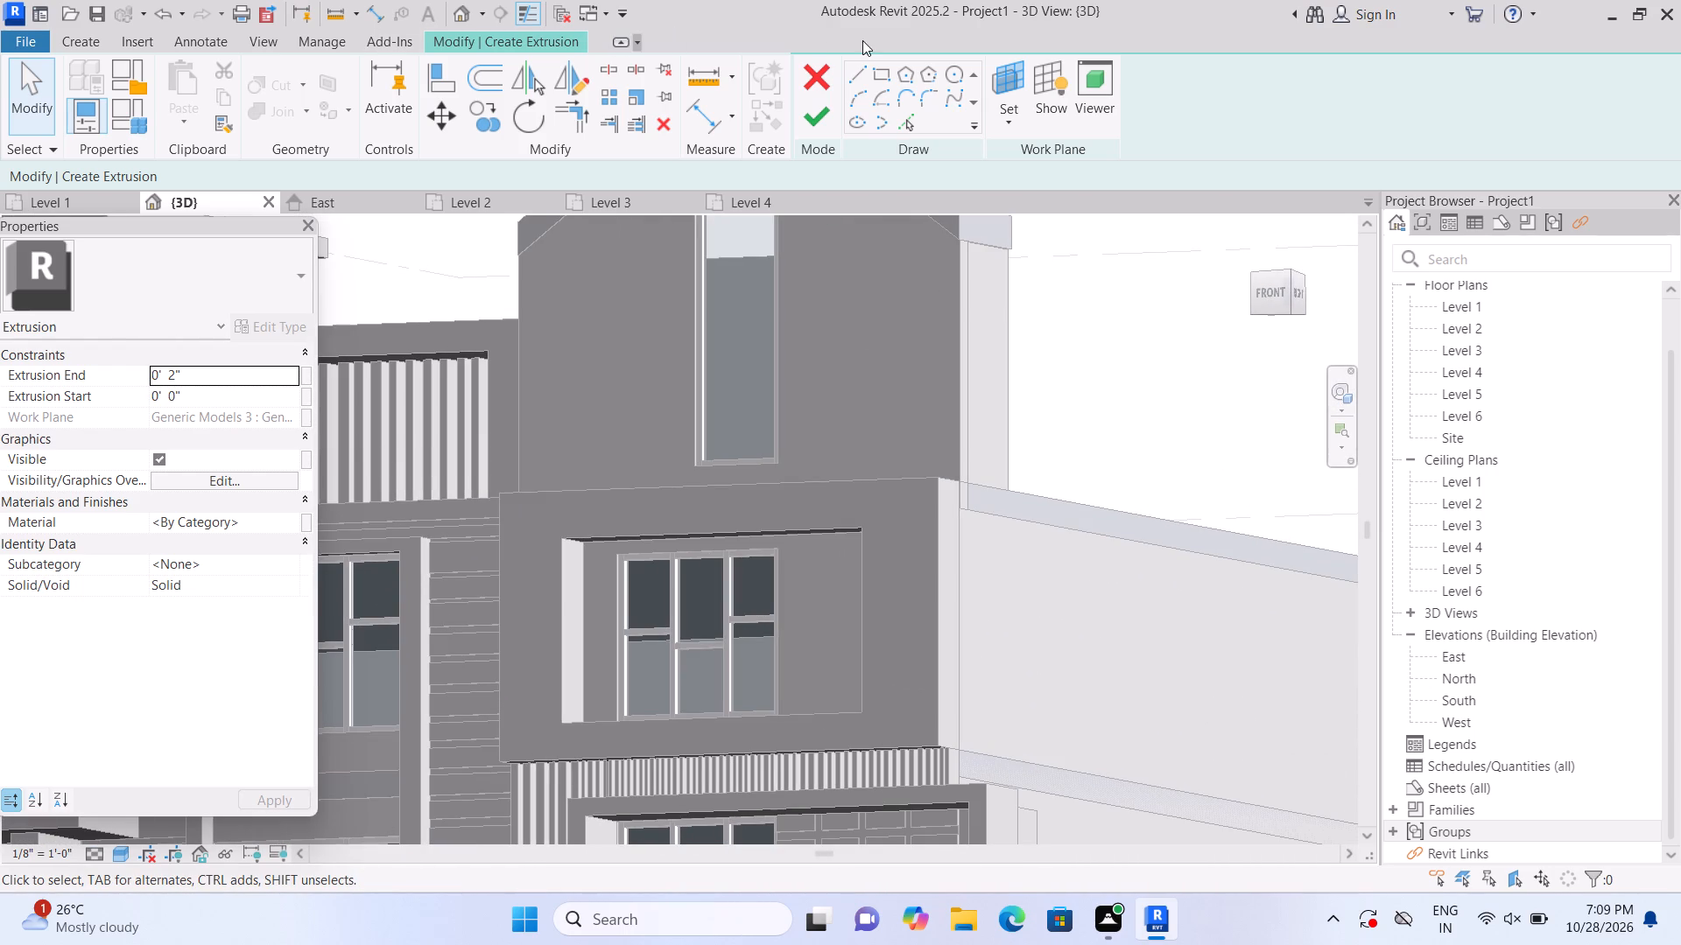
{"action": "left_click", "coordinate": [1001, 112]}
{"action": "left_click", "coordinate": [1009, 196]}
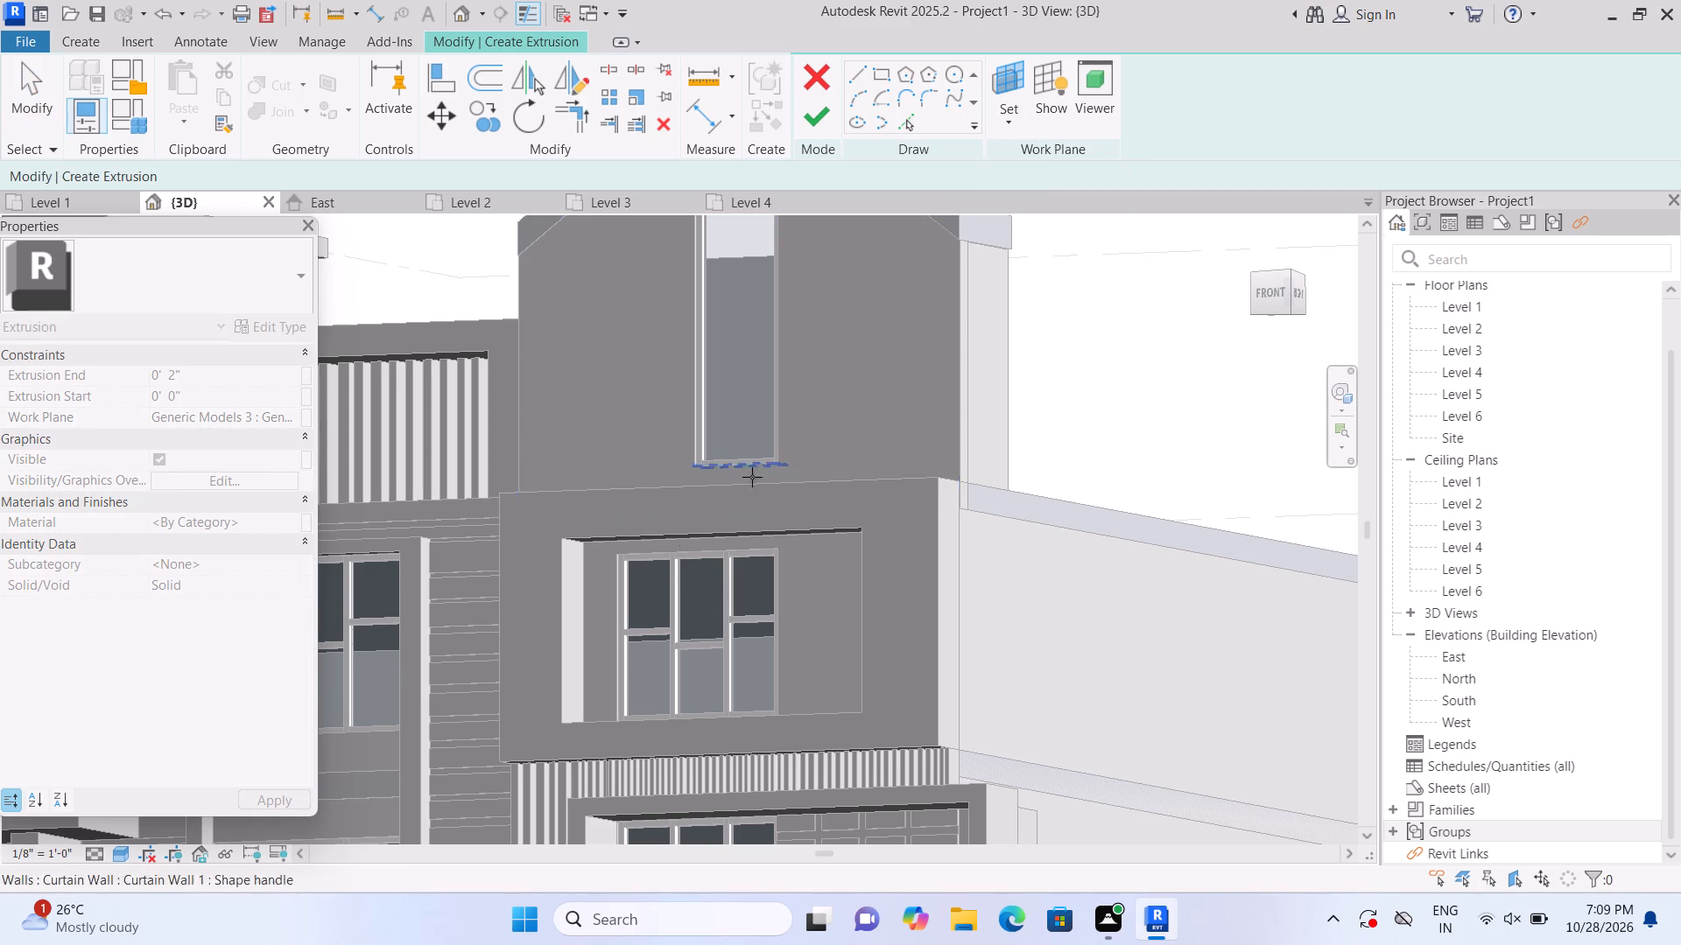
{"action": "left_click", "coordinate": [601, 616]}
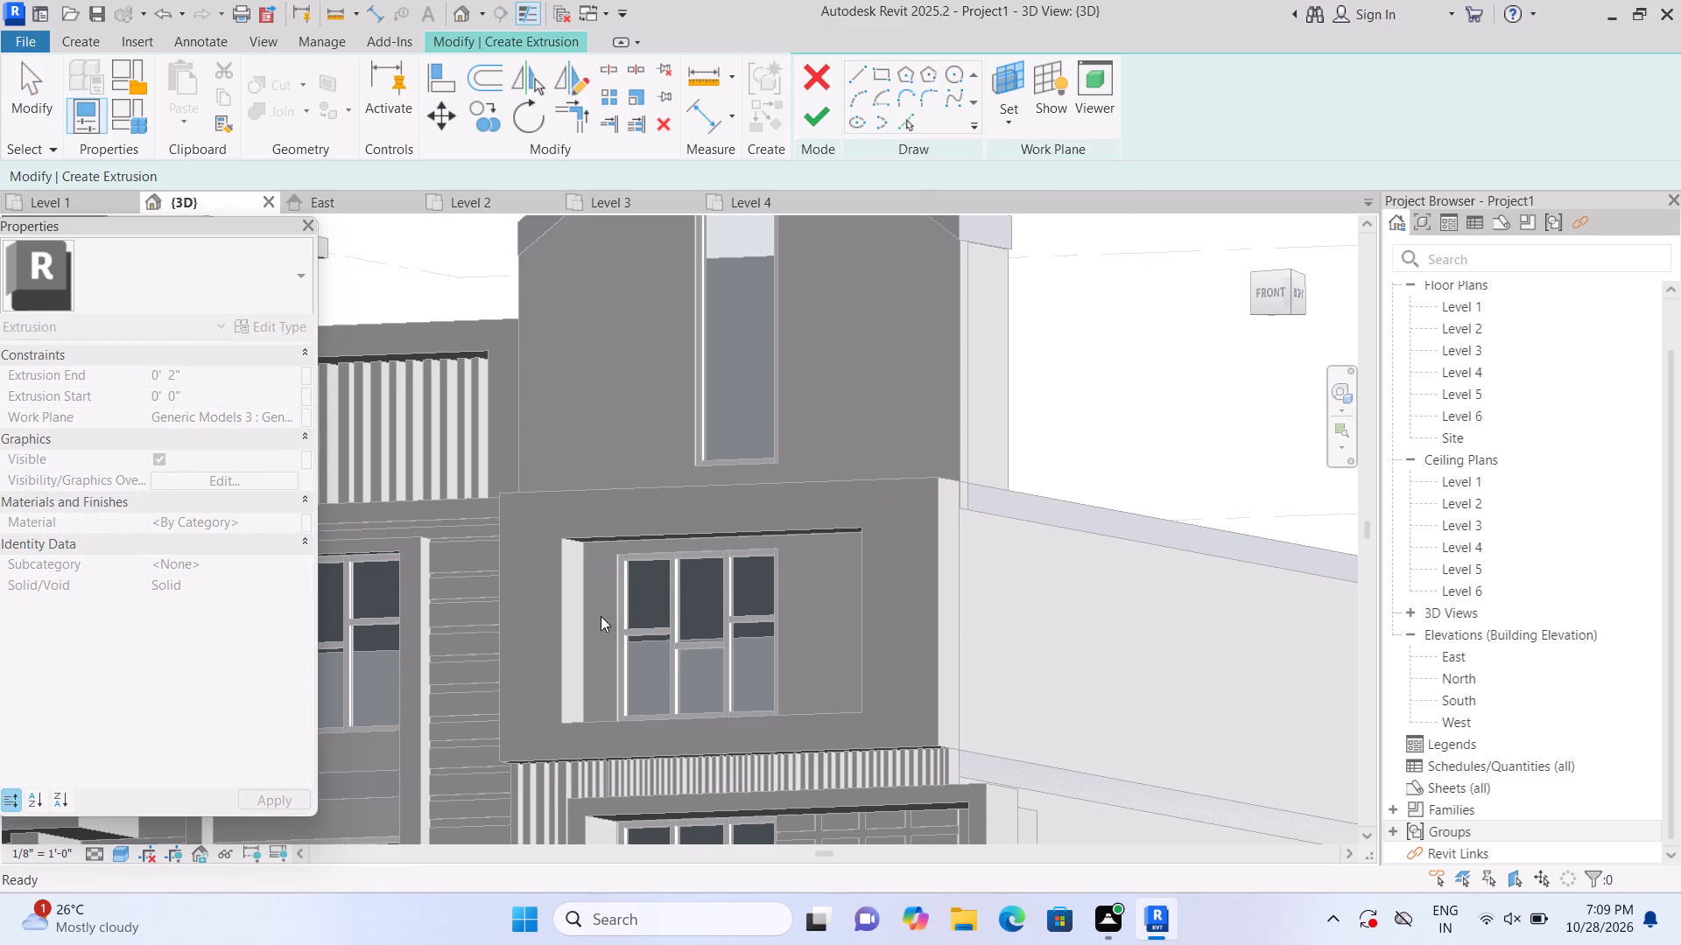
{"action": "left_click", "coordinate": [1005, 77]}
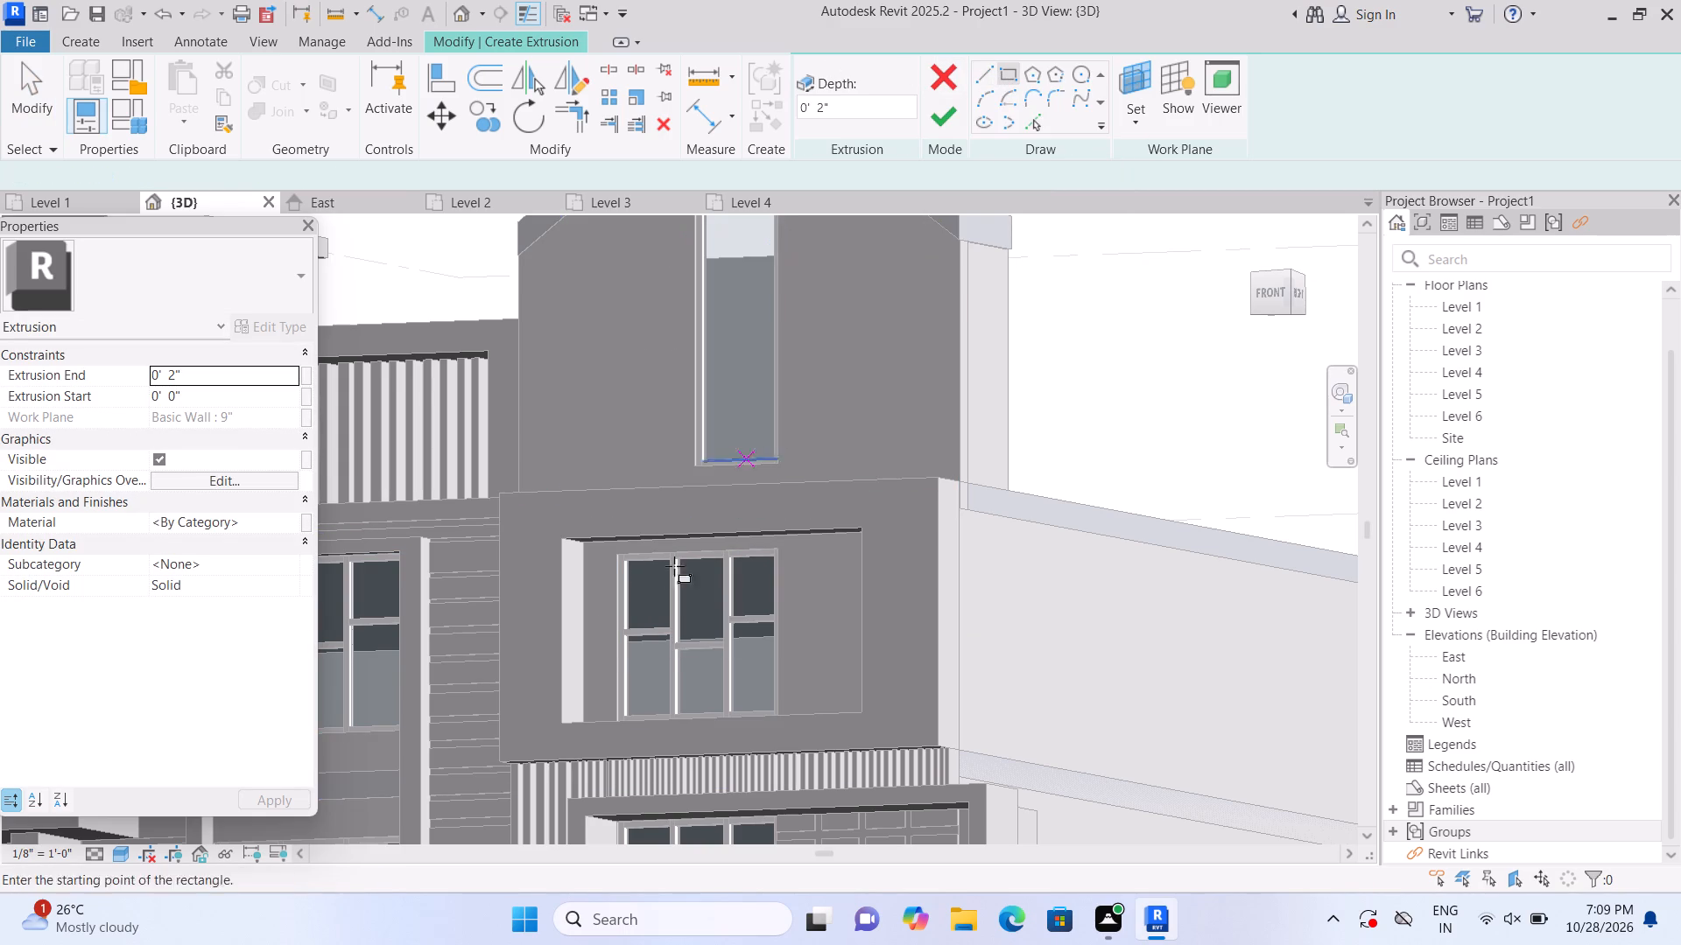
{"action": "left_click", "coordinate": [587, 544]}
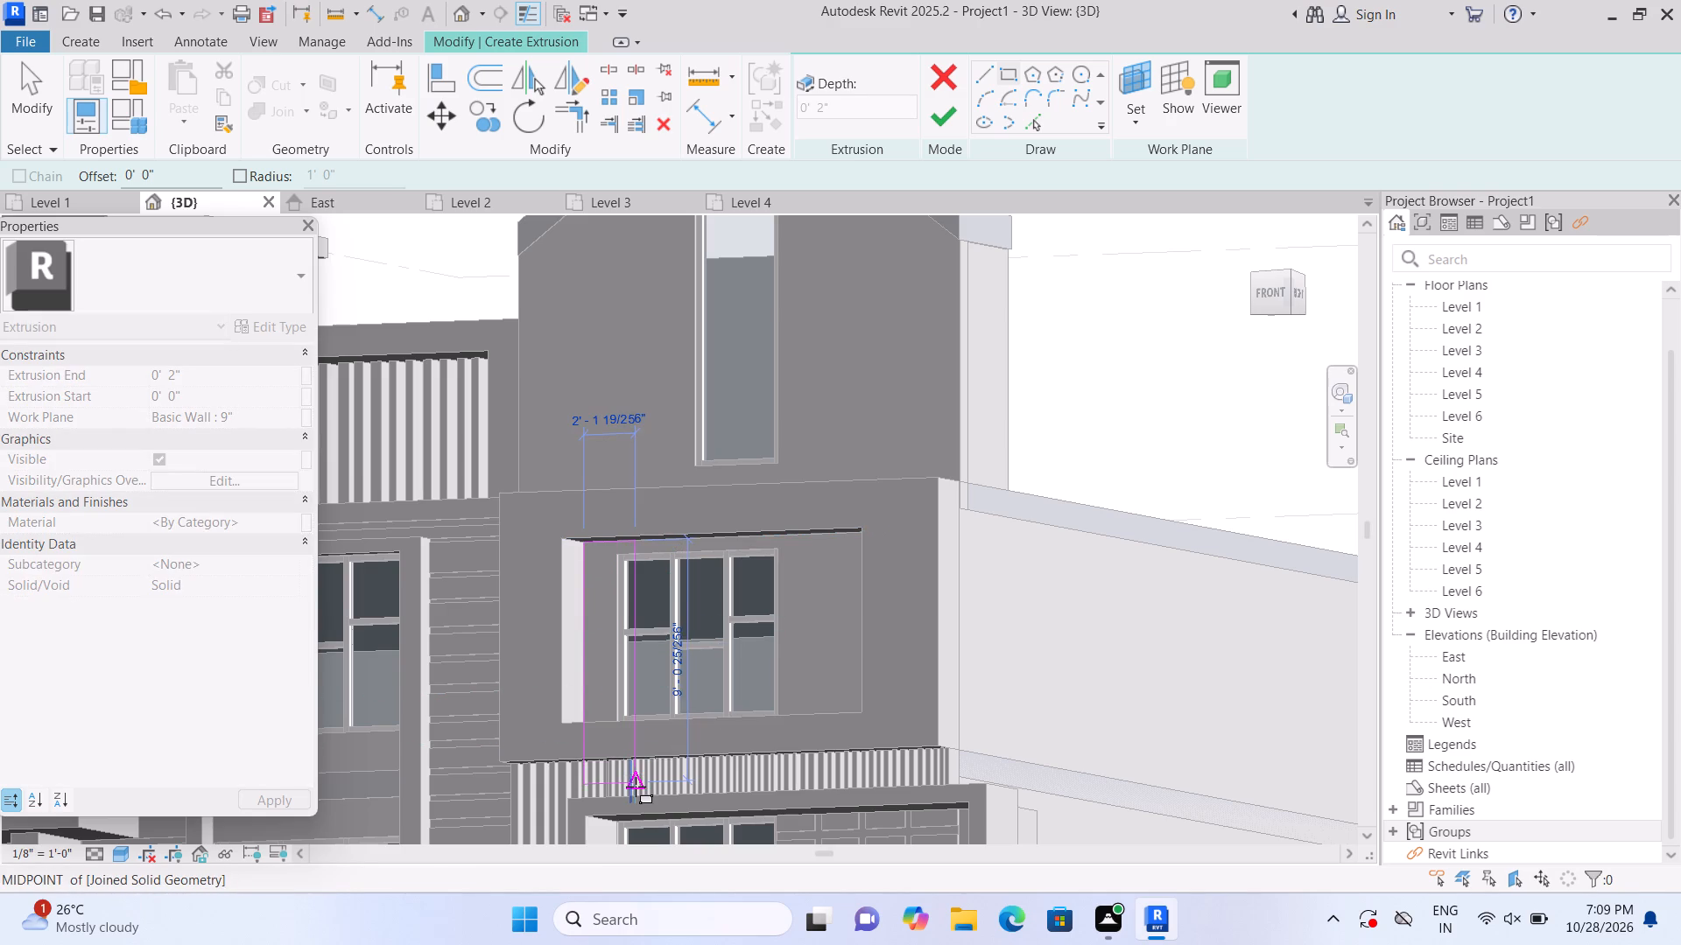
{"action": "left_click", "coordinate": [614, 716]}
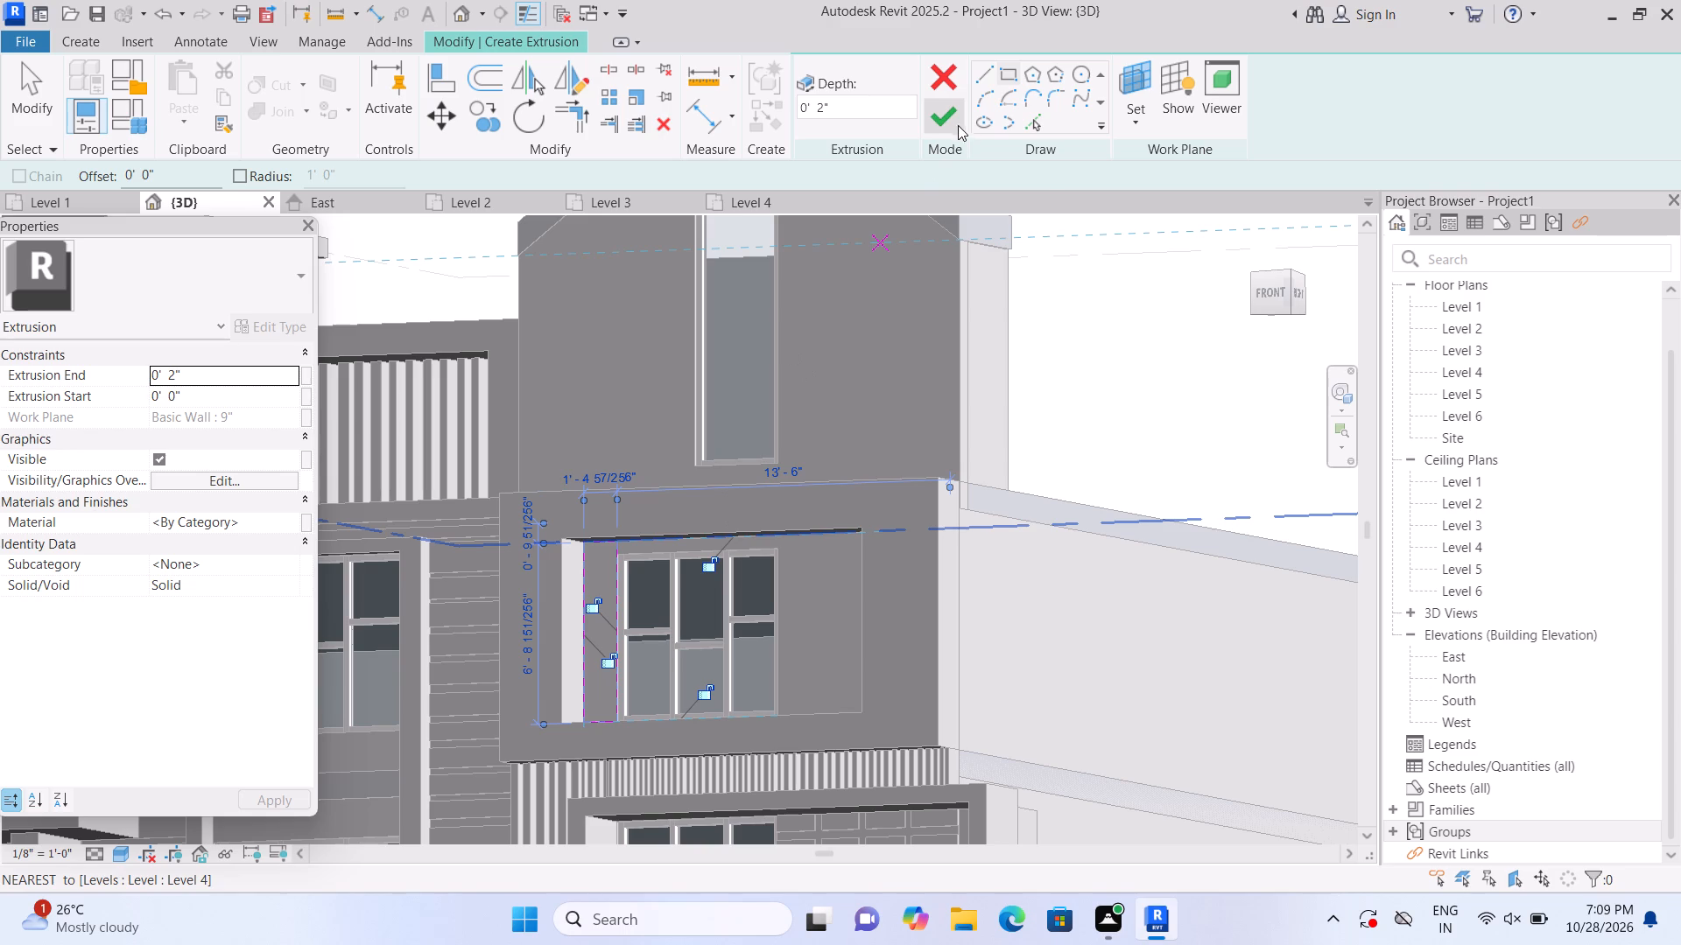
{"action": "left_click", "coordinate": [955, 122]}
{"action": "left_click", "coordinate": [1101, 360]}
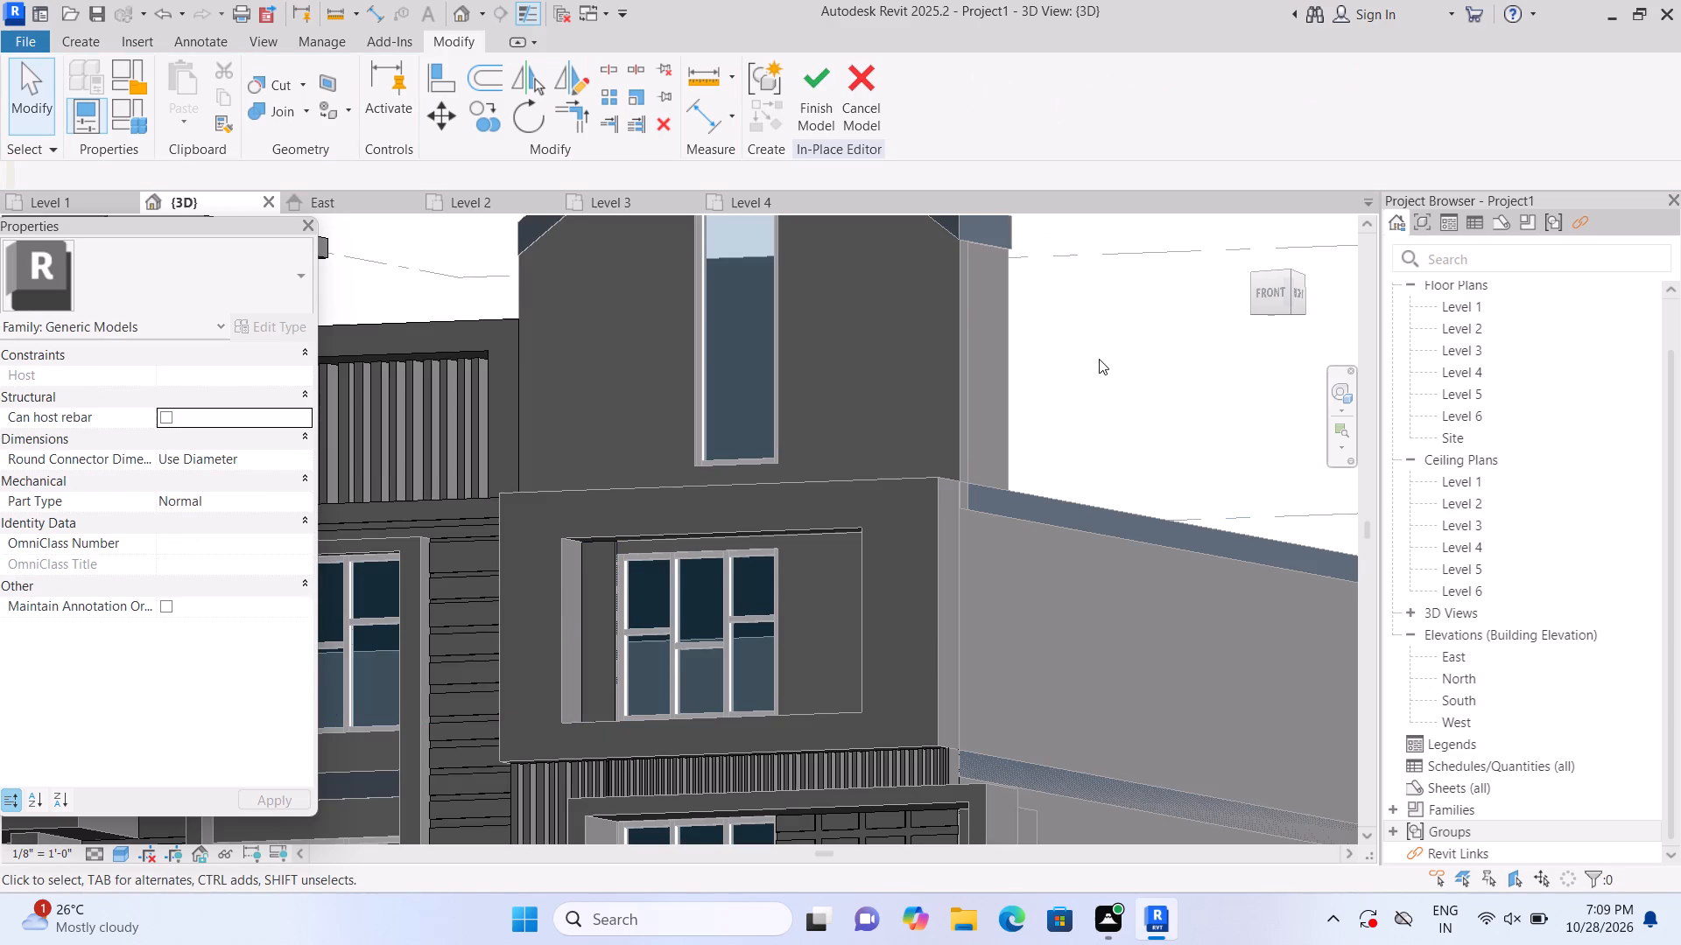
Pick the recess's back wall as work plane and extrude a 2" solid strip about 5 7/8" high above the middle-storey window to the recess's far edge.
{"action": "scroll", "coordinate": [750, 588], "scroll_direction": "up", "scroll_amount": 1}
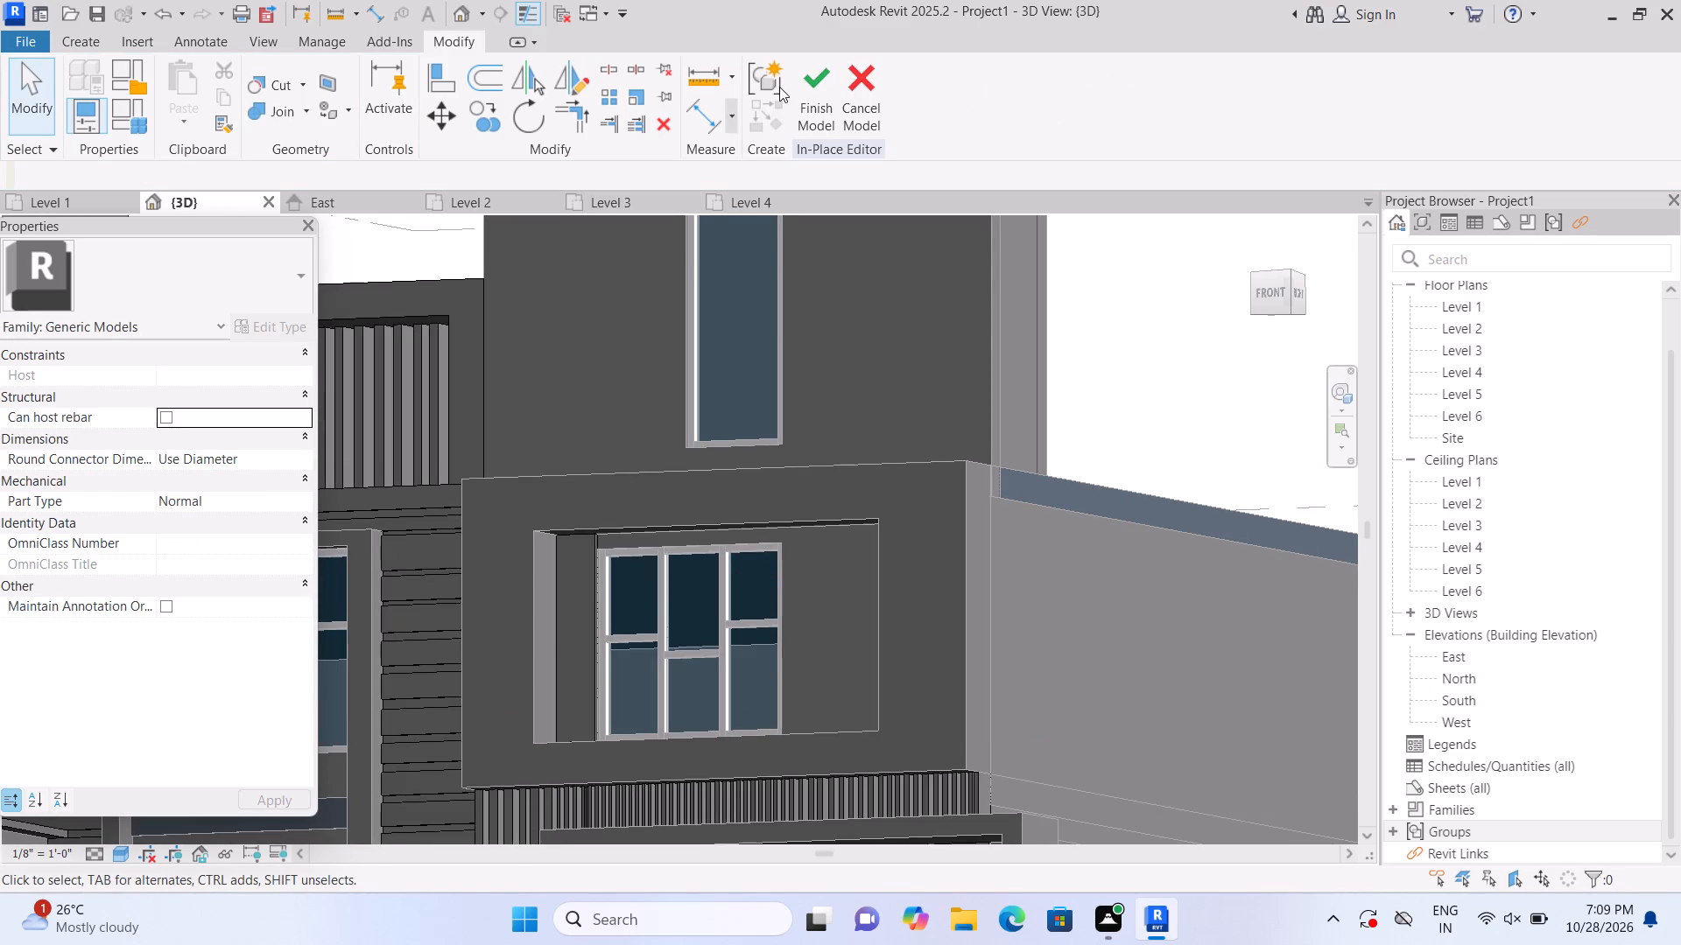
{"action": "left_click", "coordinate": [79, 39]}
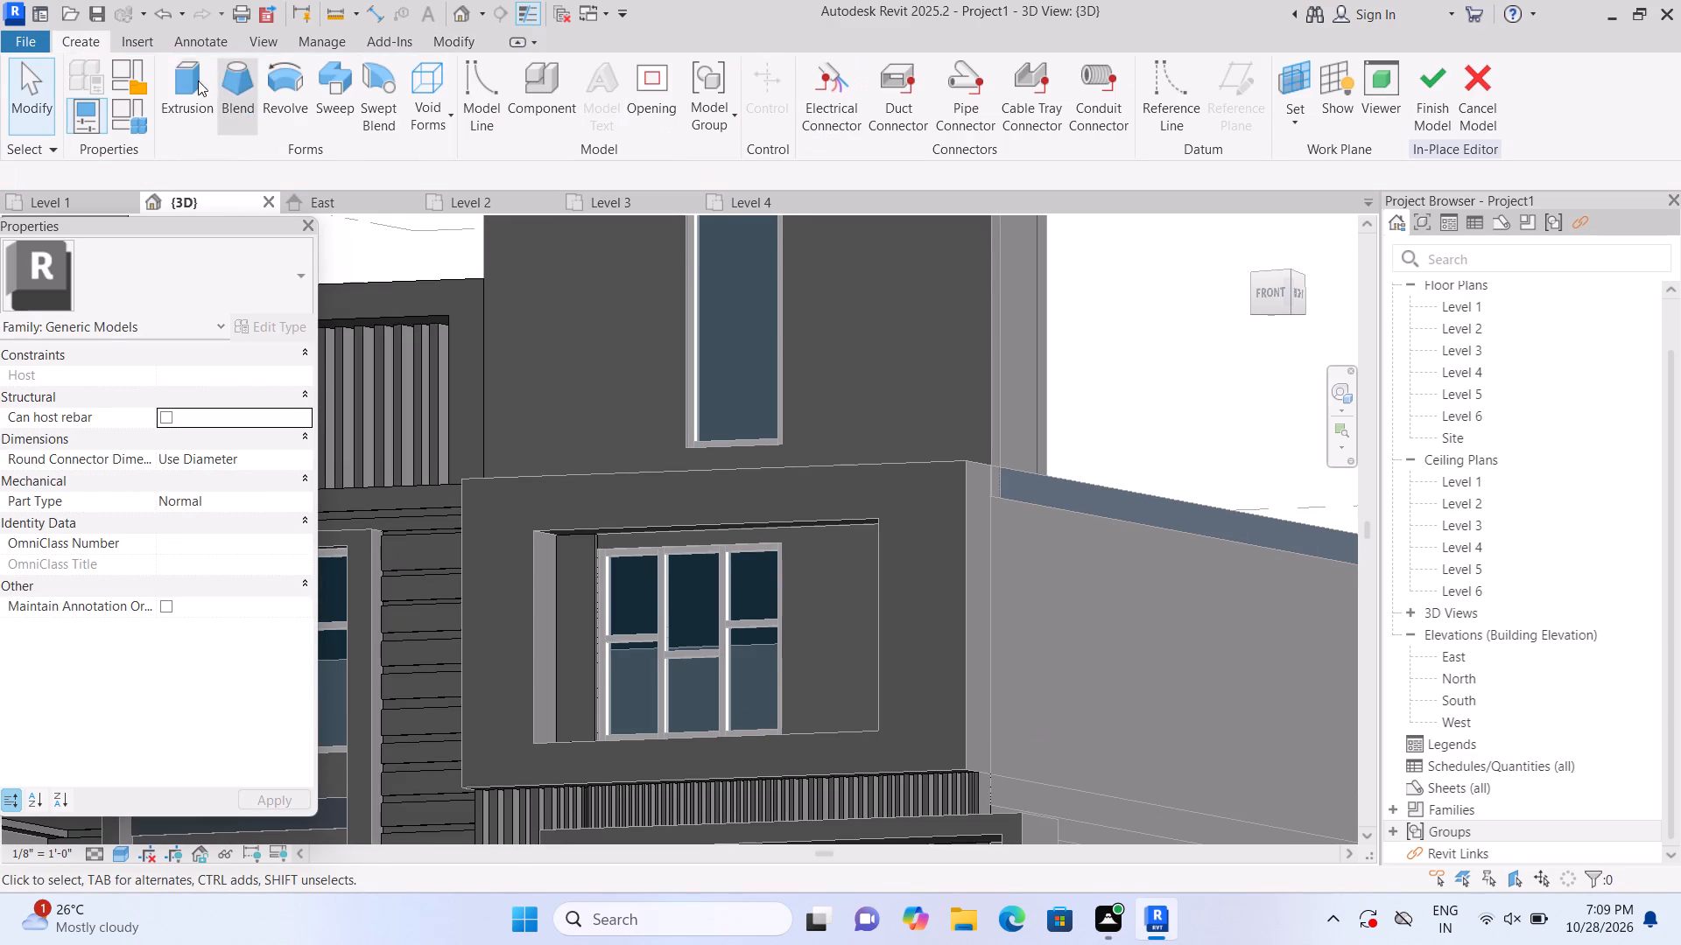
{"action": "left_click", "coordinate": [198, 80]}
{"action": "left_click", "coordinate": [1148, 125]}
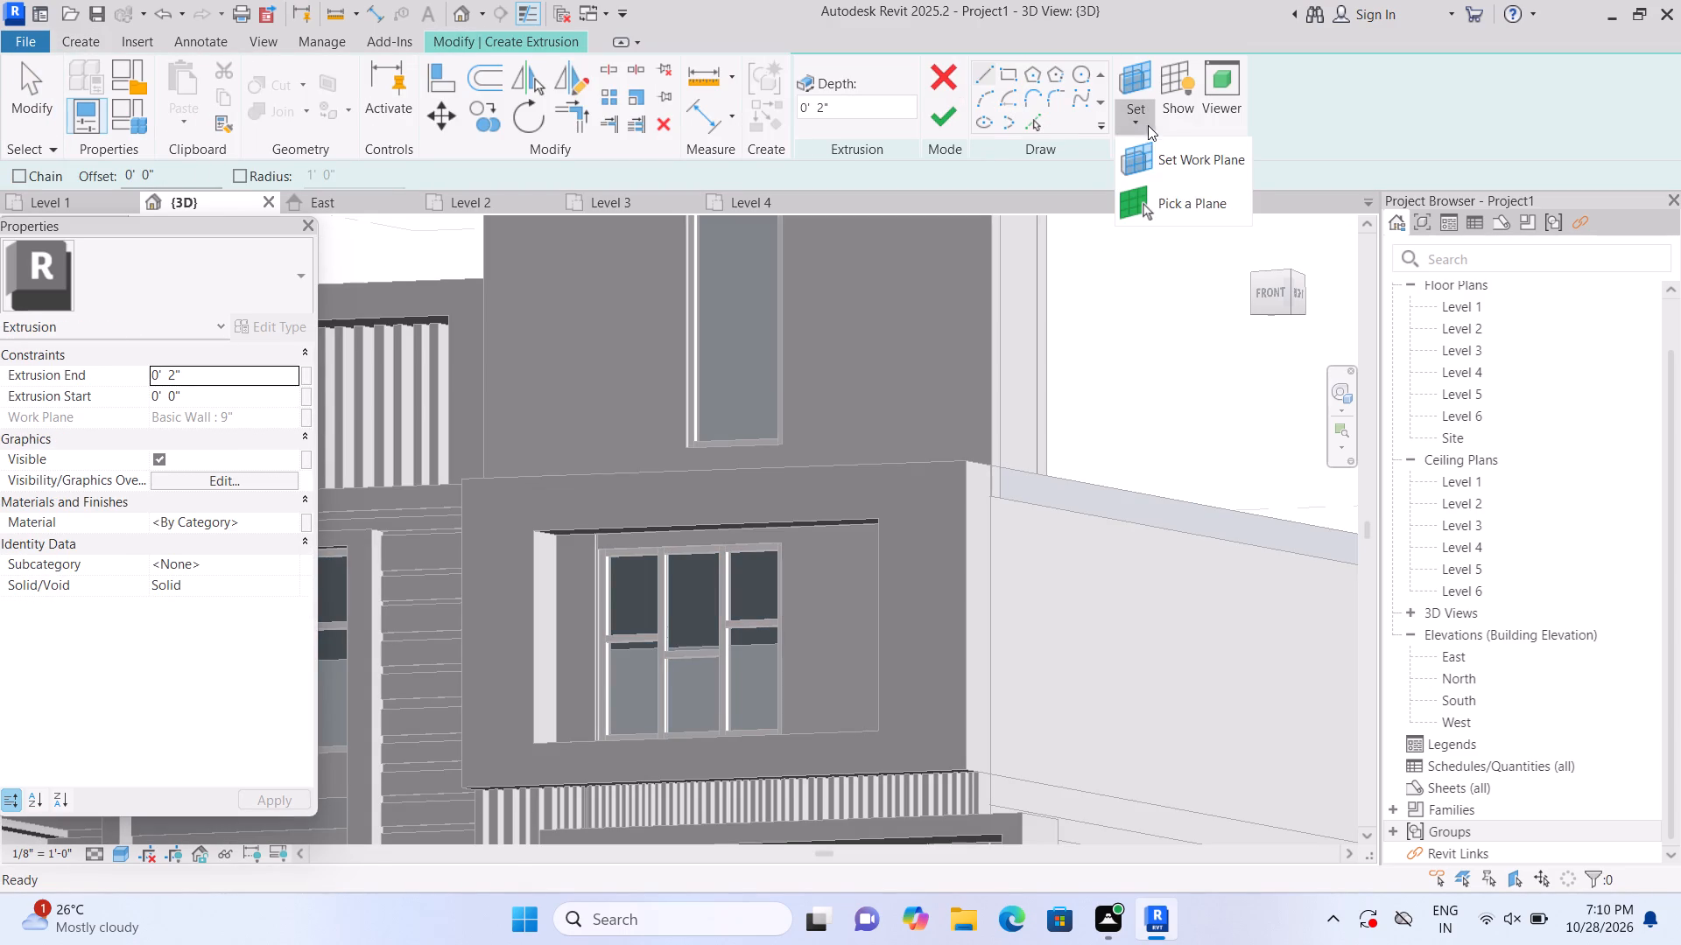
{"action": "left_click", "coordinate": [1157, 213]}
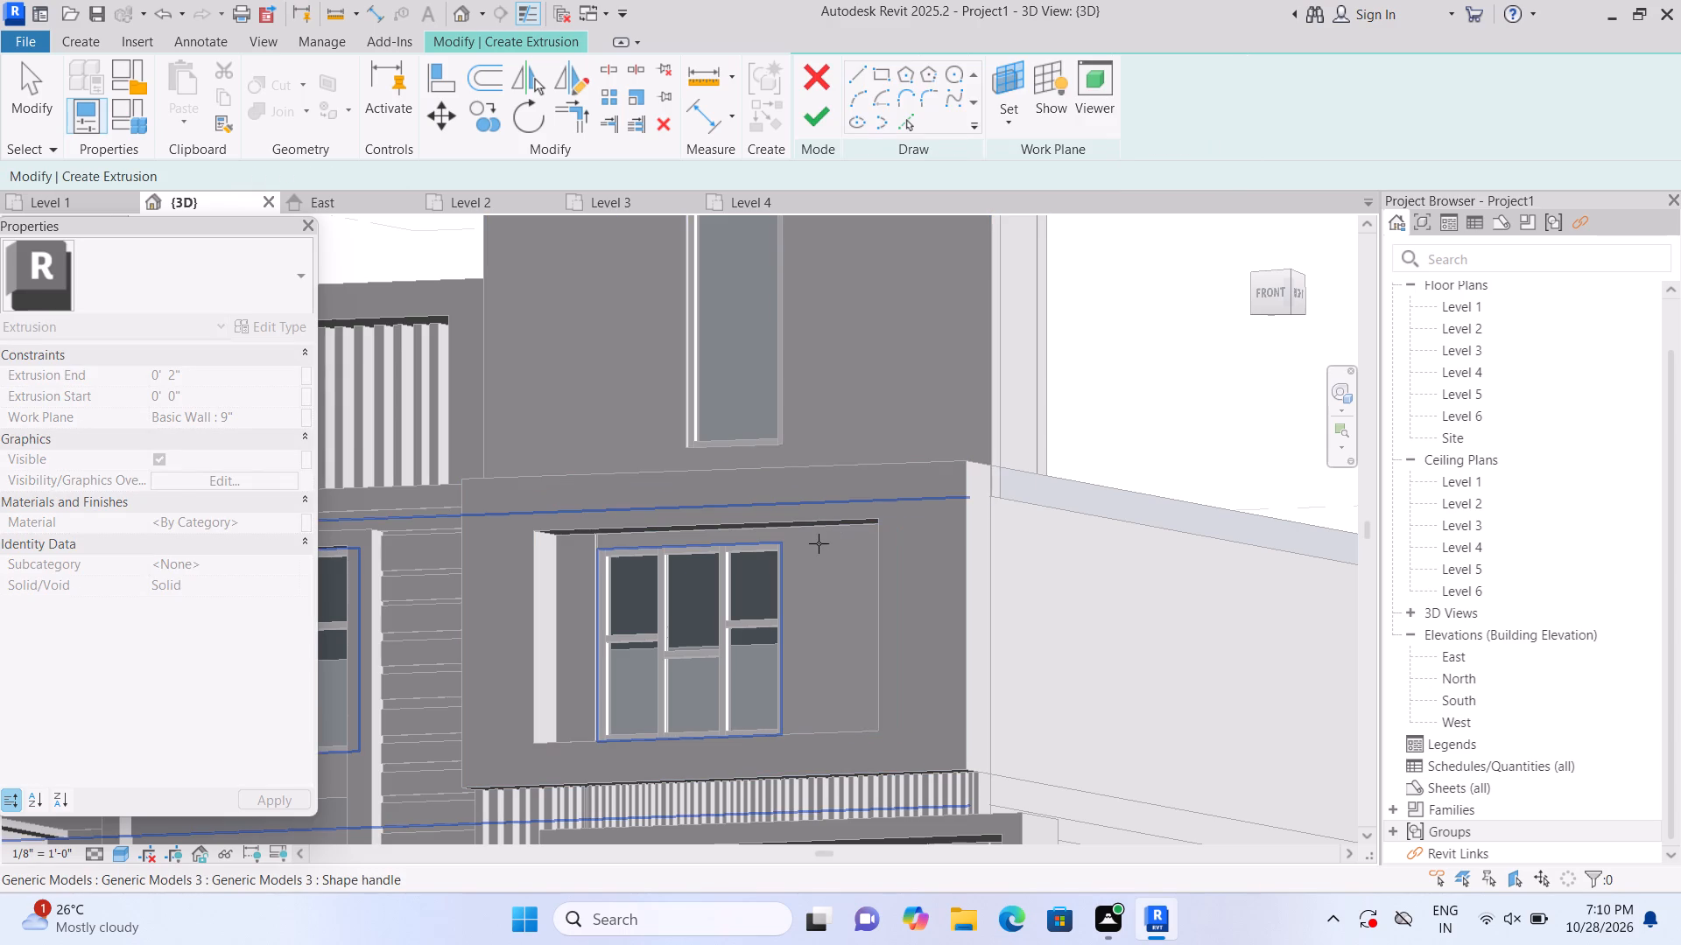
{"action": "left_click", "coordinate": [813, 547]}
{"action": "left_click", "coordinate": [1005, 76]}
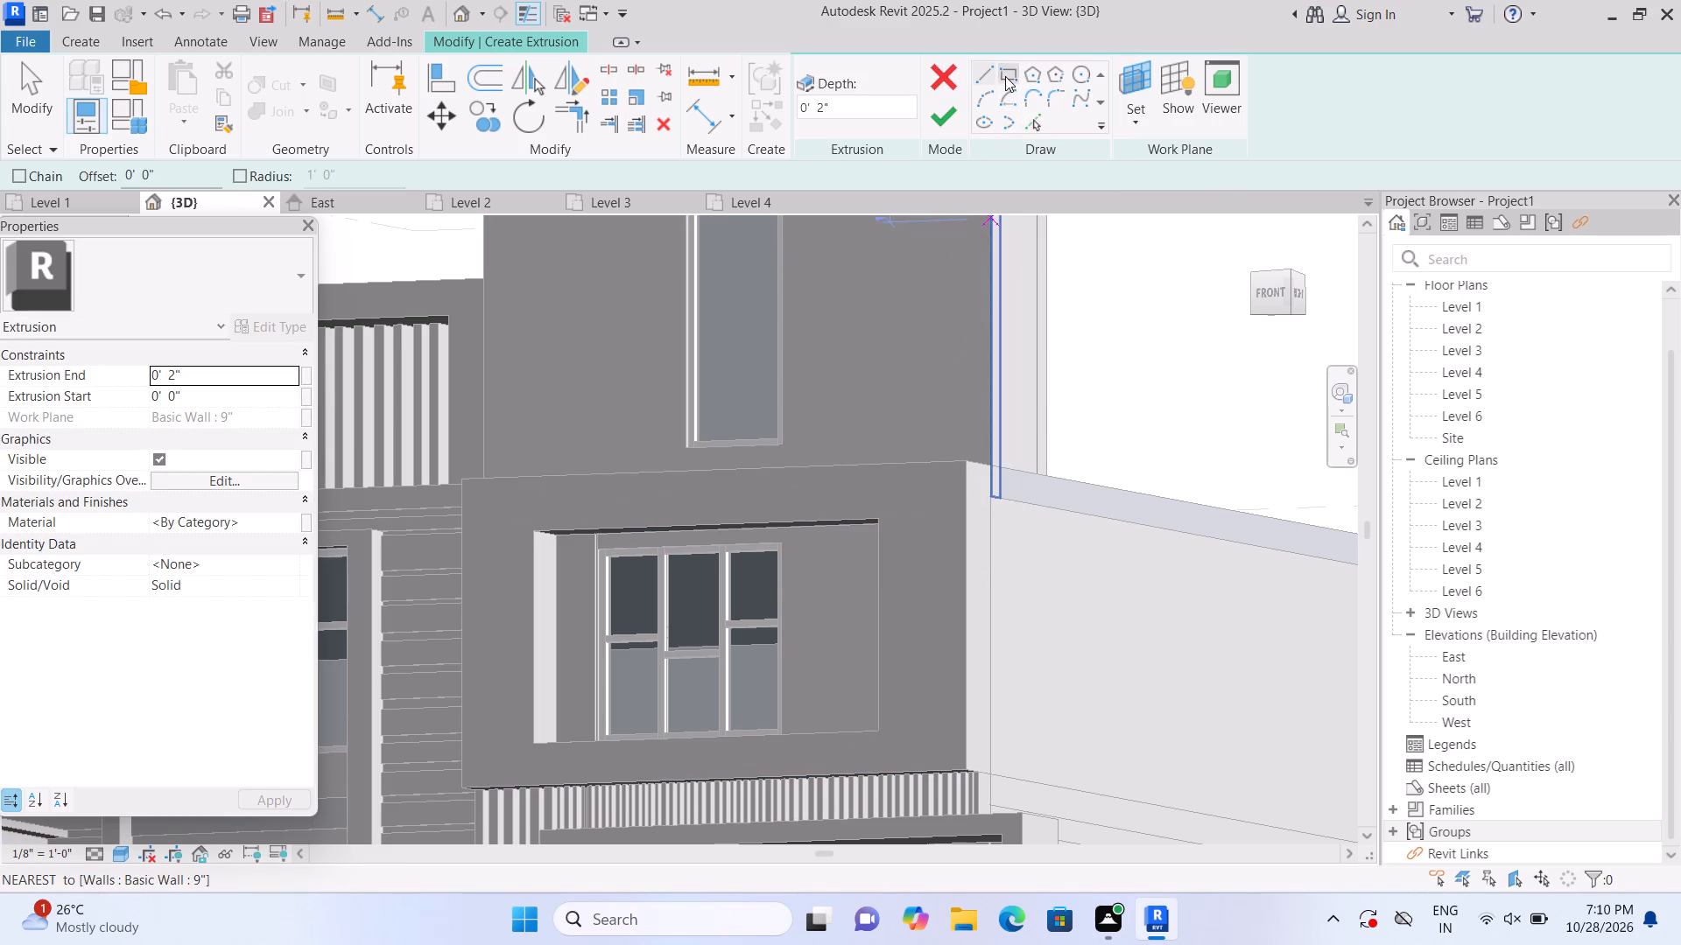
{"action": "scroll", "coordinate": [631, 553], "scroll_direction": "up", "scroll_amount": 6}
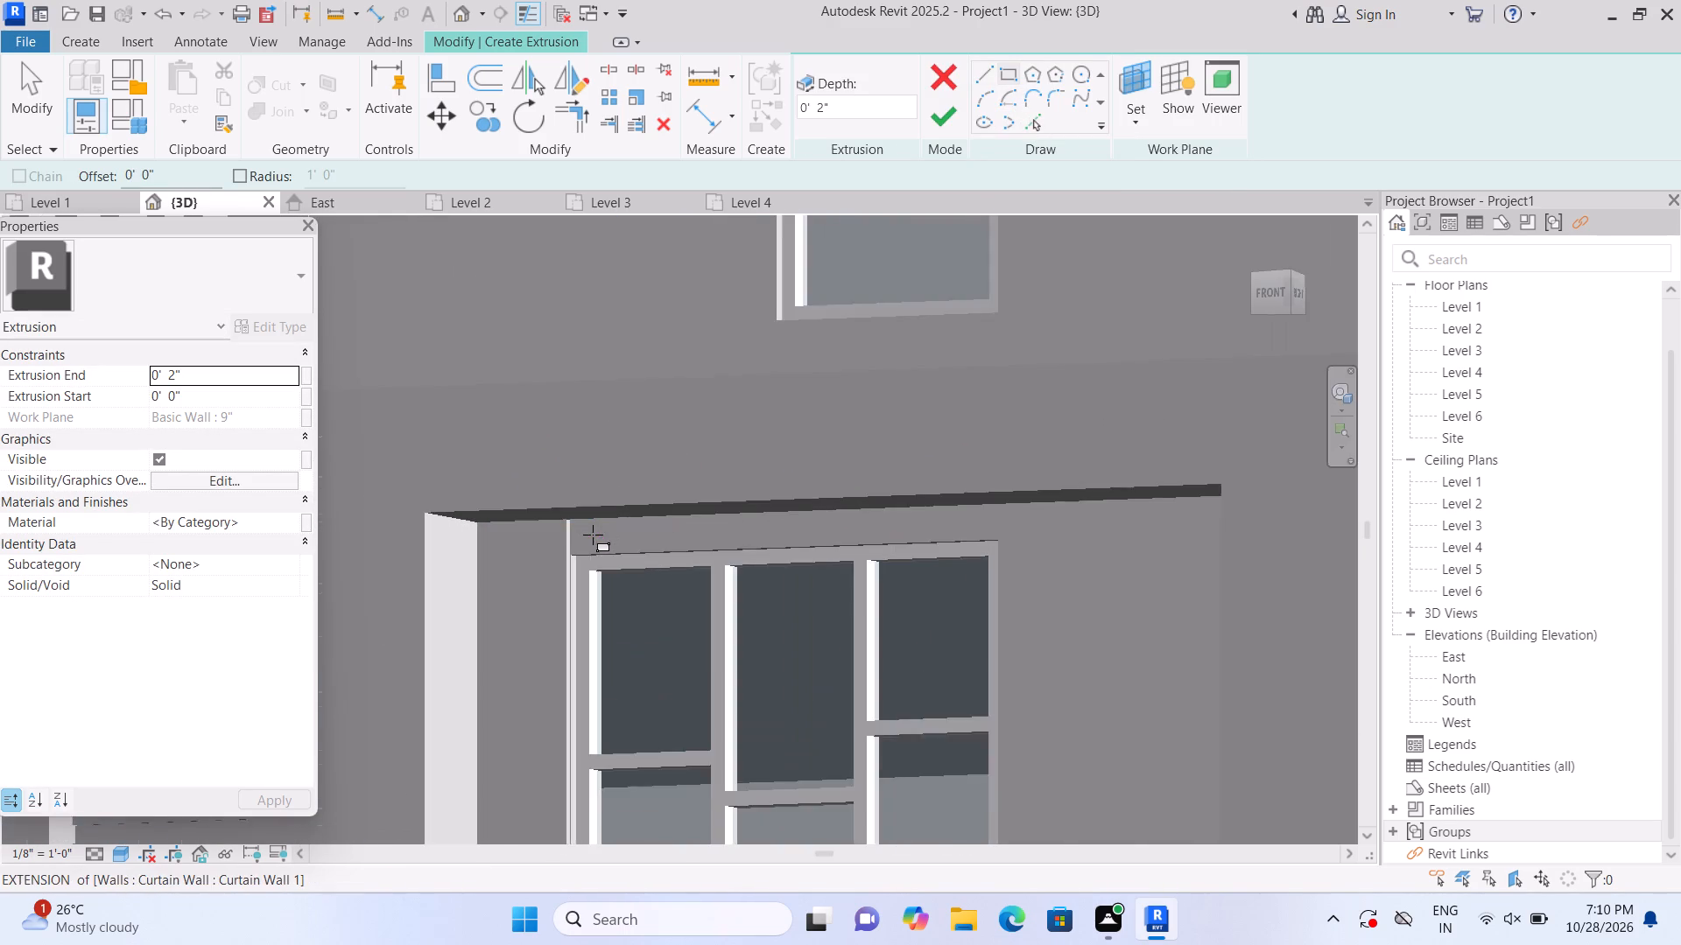
{"action": "scroll", "coordinate": [593, 535], "scroll_direction": "up", "scroll_amount": 6}
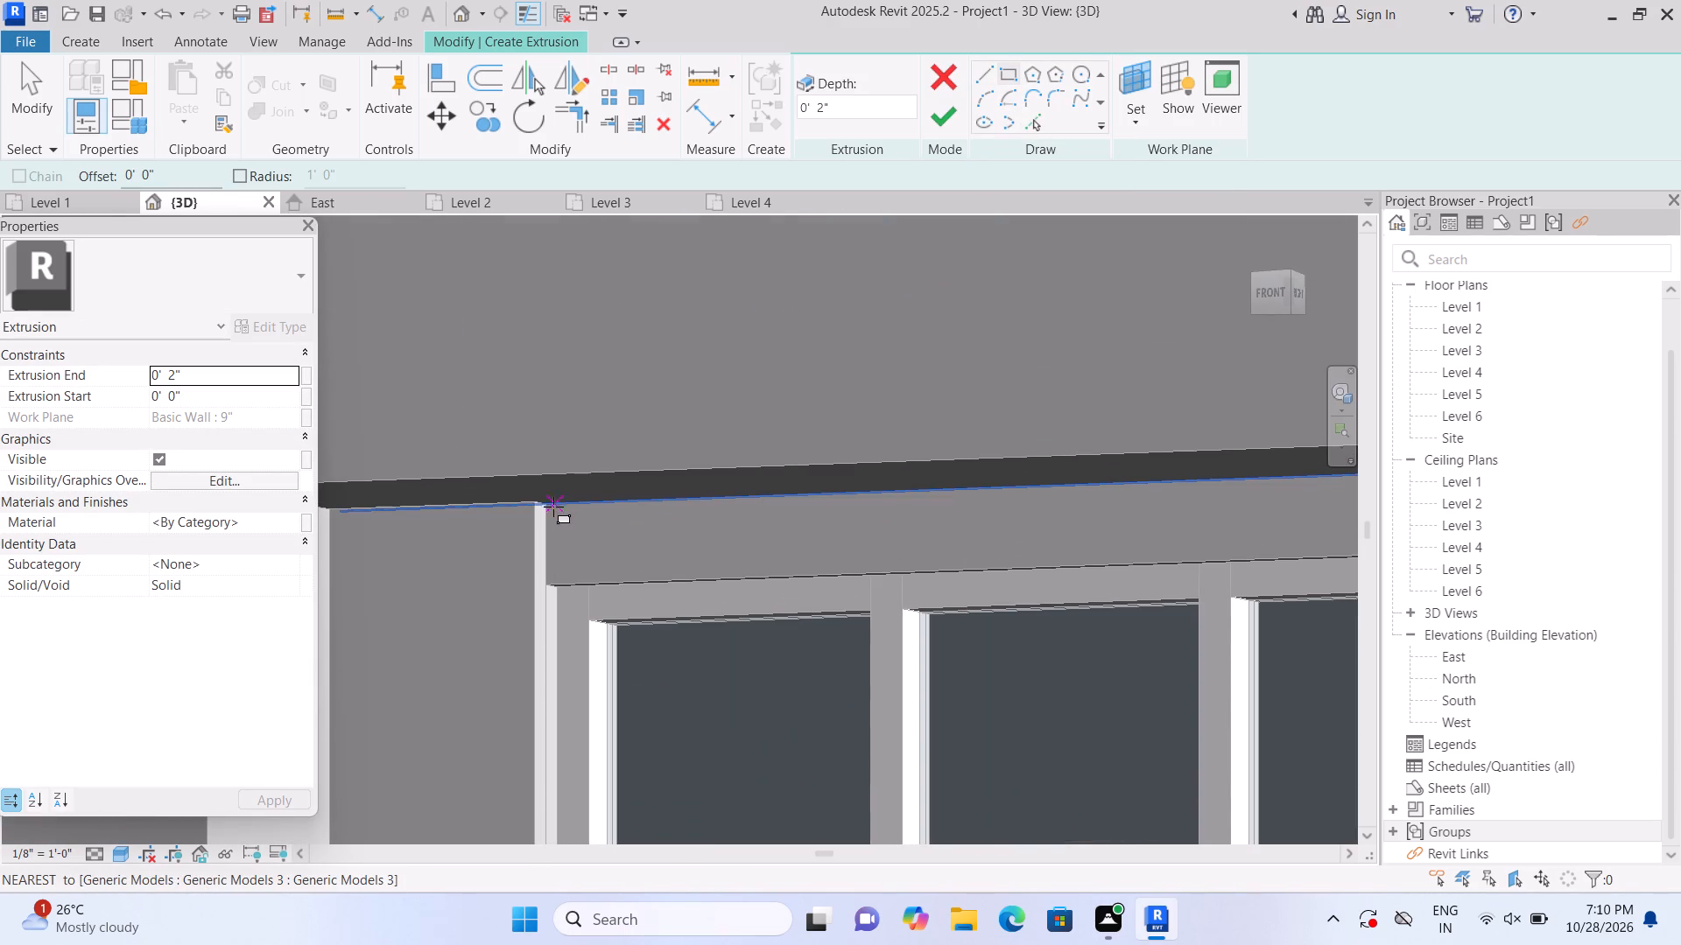
{"action": "scroll", "coordinate": [552, 507], "scroll_direction": "up", "scroll_amount": 4}
{"action": "left_click", "coordinate": [549, 507]}
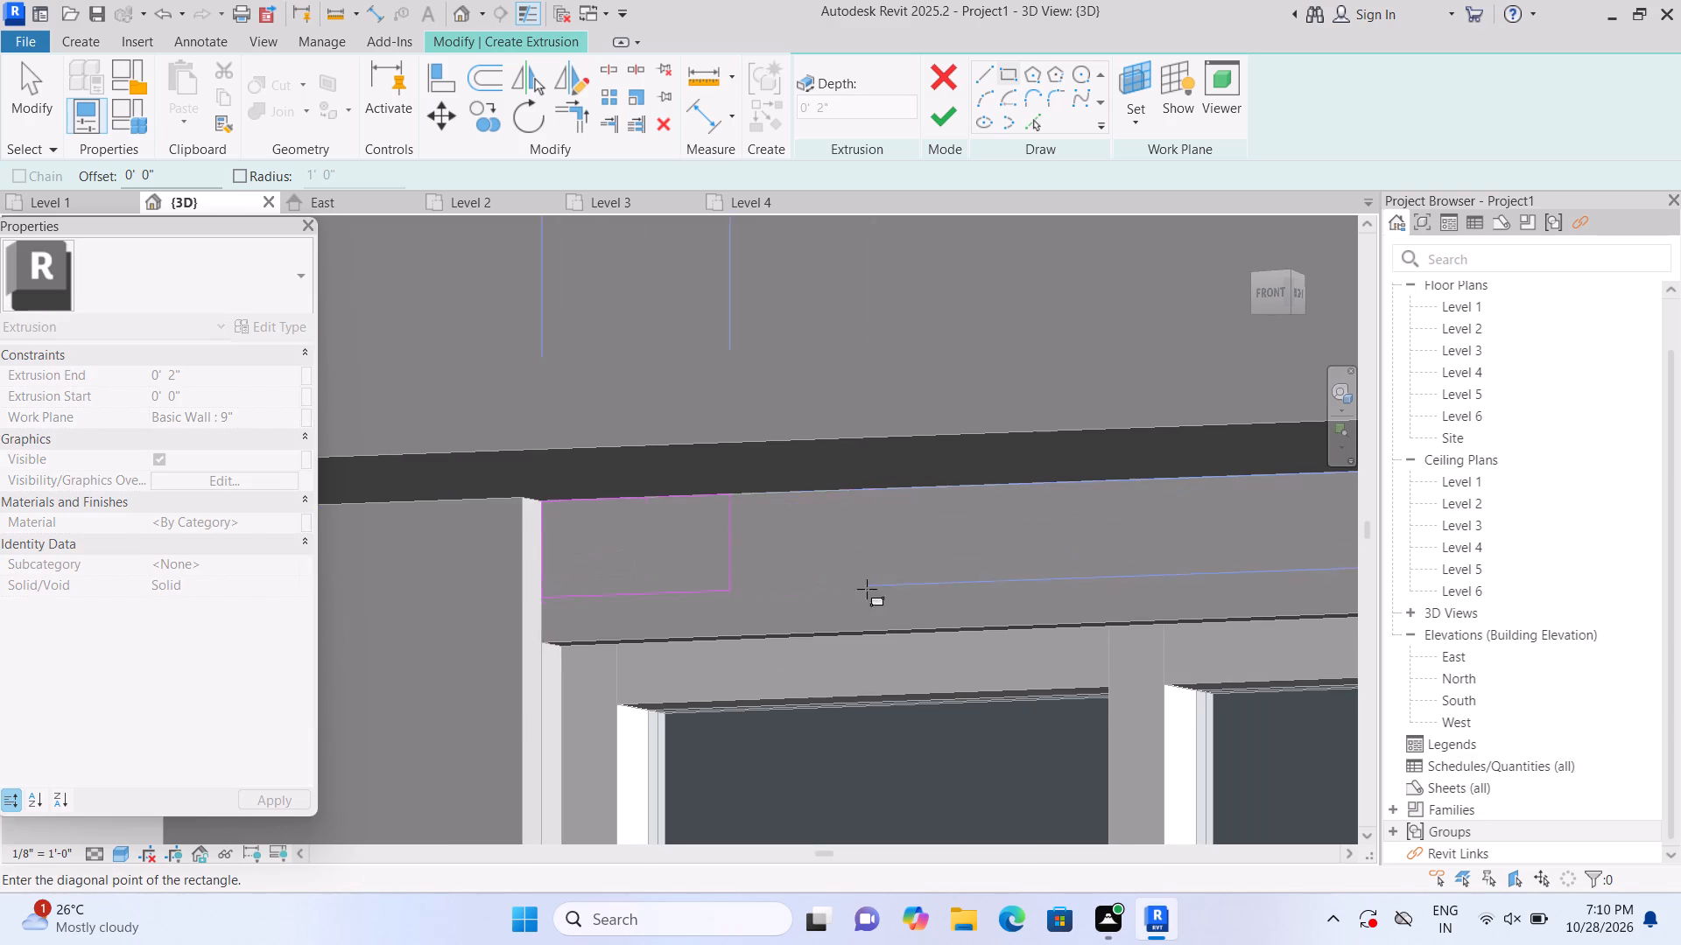
{"action": "scroll", "coordinate": [1012, 594], "scroll_direction": "up", "scroll_amount": 1}
{"action": "middle_click_drag", "start_coordinate": [1012, 594], "coordinate": [800, 446]}
{"action": "middle_click_drag", "start_coordinate": [1146, 441], "coordinate": [767, 400]}
{"action": "scroll", "coordinate": [754, 409], "scroll_direction": "down", "scroll_amount": 8}
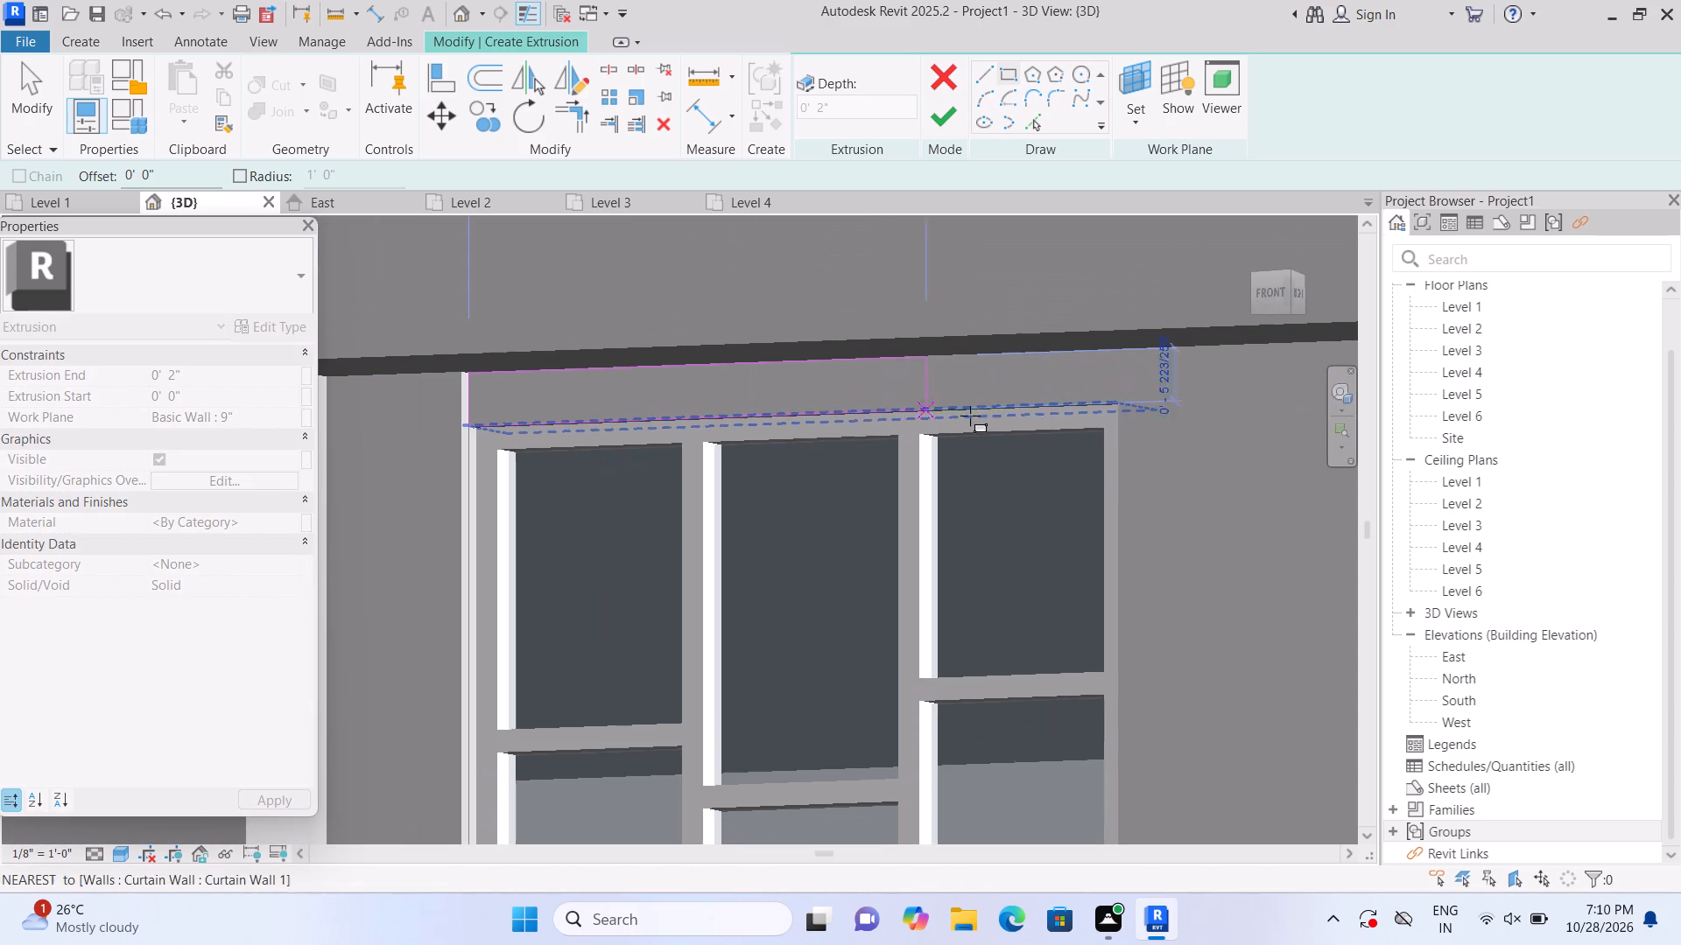
{"action": "middle_click_drag", "start_coordinate": [1185, 395], "coordinate": [852, 389]}
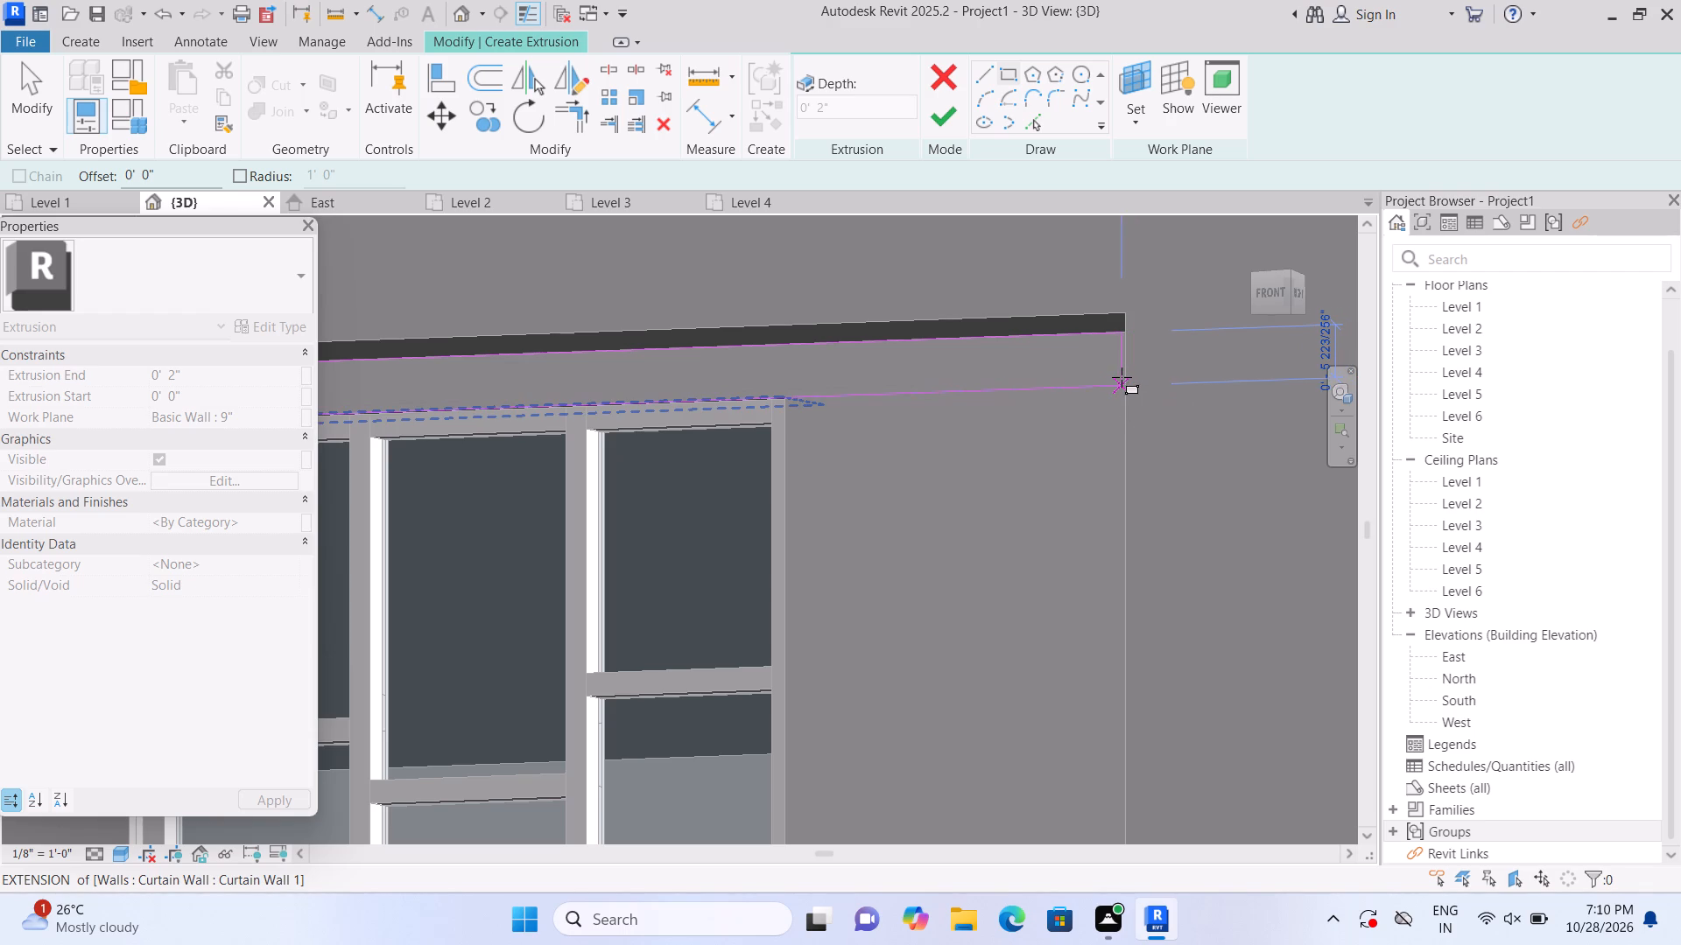
{"action": "left_click", "coordinate": [1123, 377]}
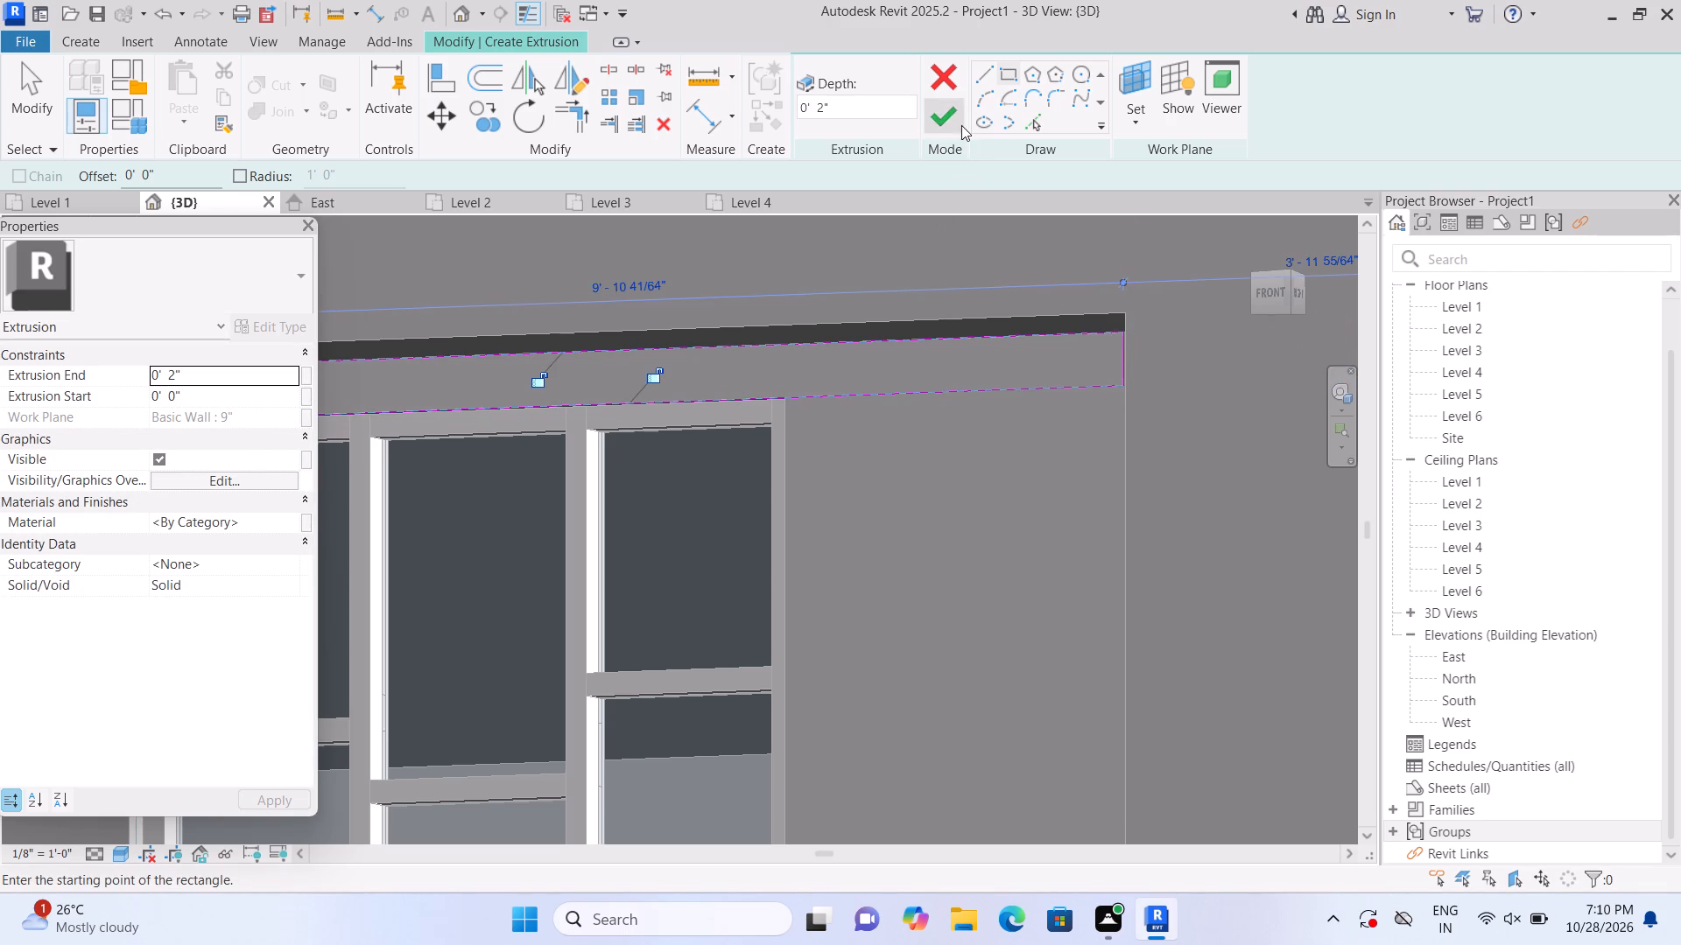
{"action": "left_click", "coordinate": [932, 118]}
{"action": "scroll", "coordinate": [959, 149], "scroll_direction": "down", "scroll_amount": 4}
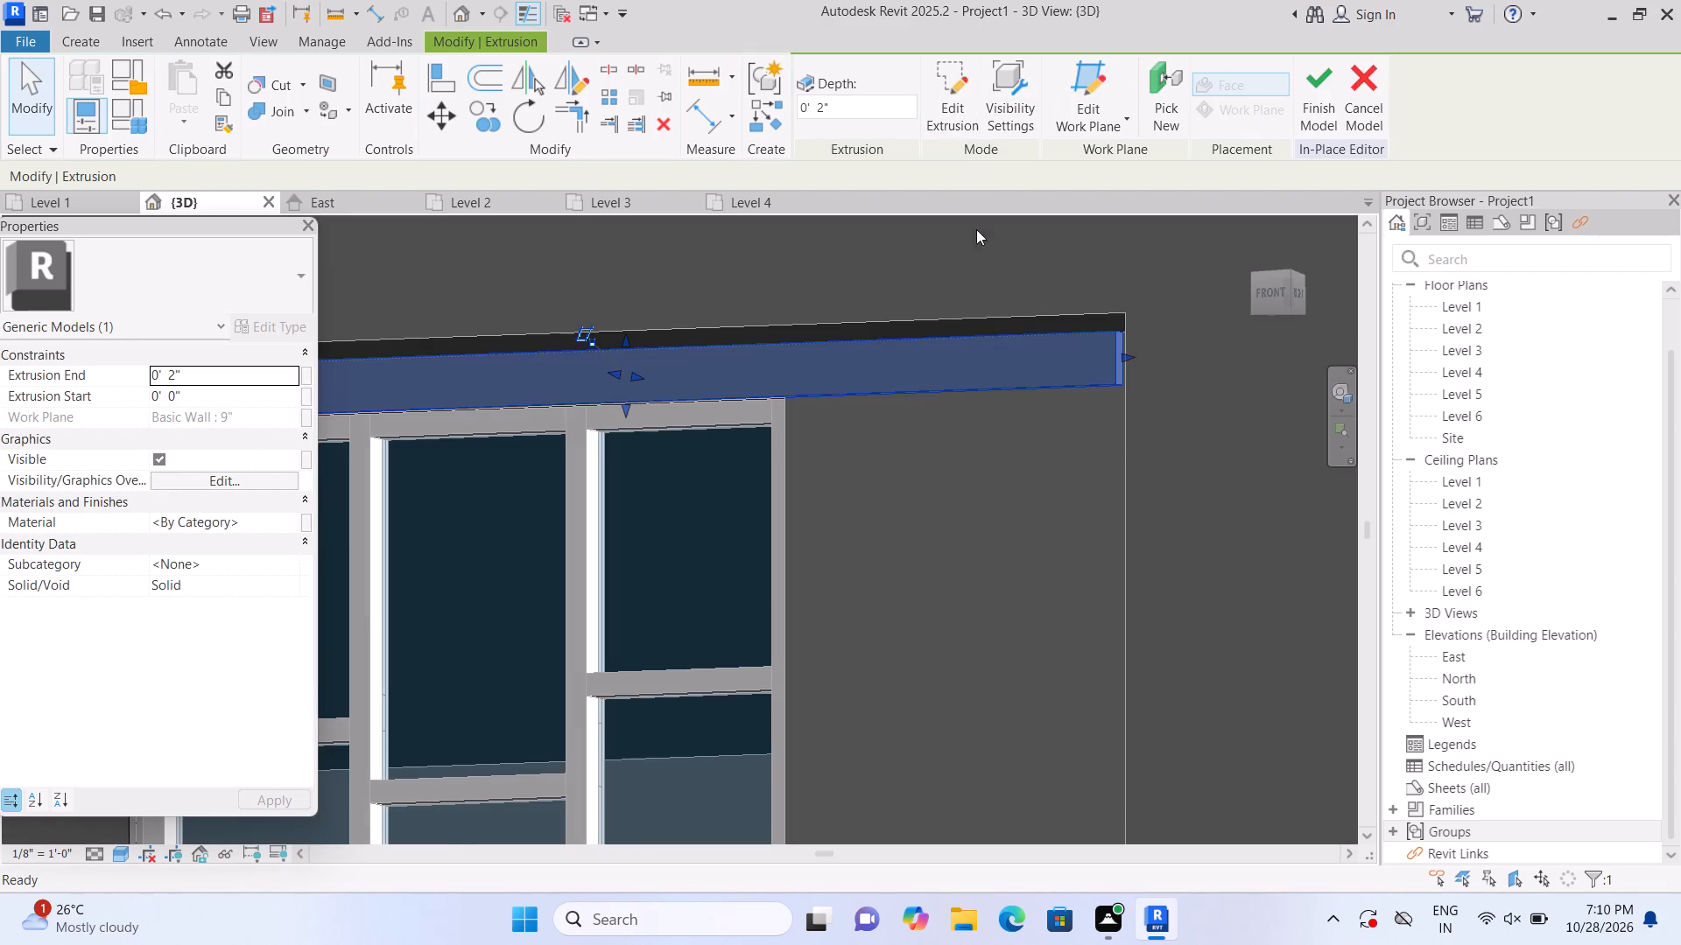
{"action": "scroll", "coordinate": [976, 229], "scroll_direction": "down", "scroll_amount": 1}
{"action": "scroll", "coordinate": [995, 462], "scroll_direction": "down", "scroll_amount": 6}
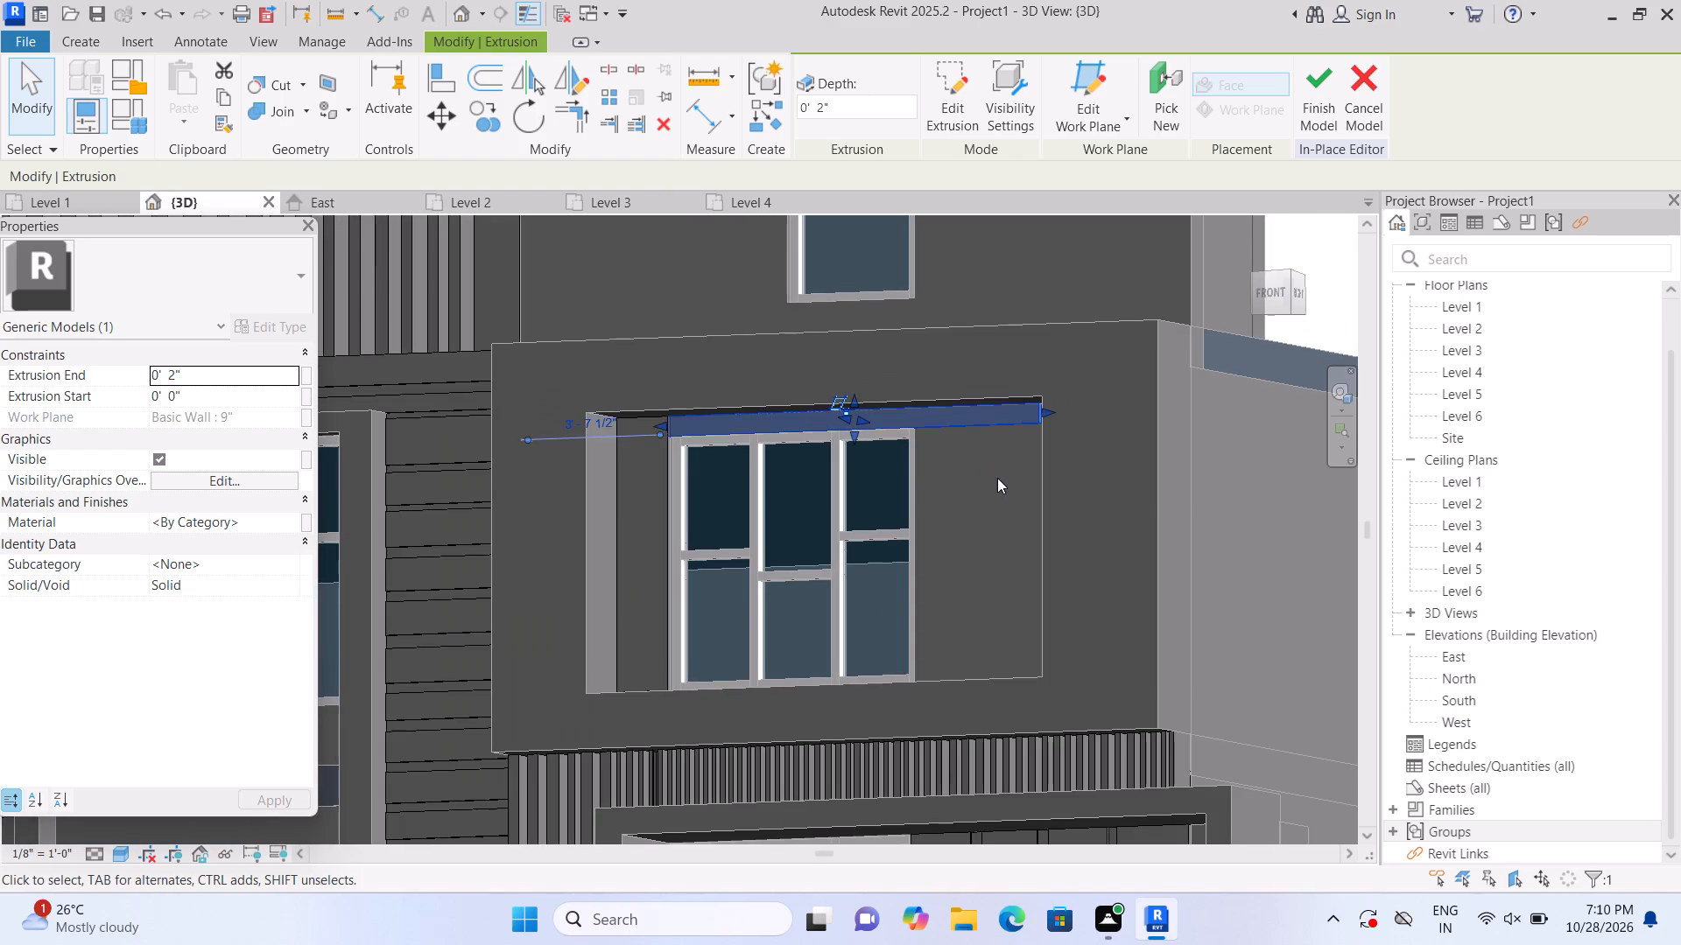
{"action": "middle_click_drag", "start_coordinate": [983, 478], "coordinate": [862, 456]}
{"action": "left_click", "coordinate": [1191, 267]}
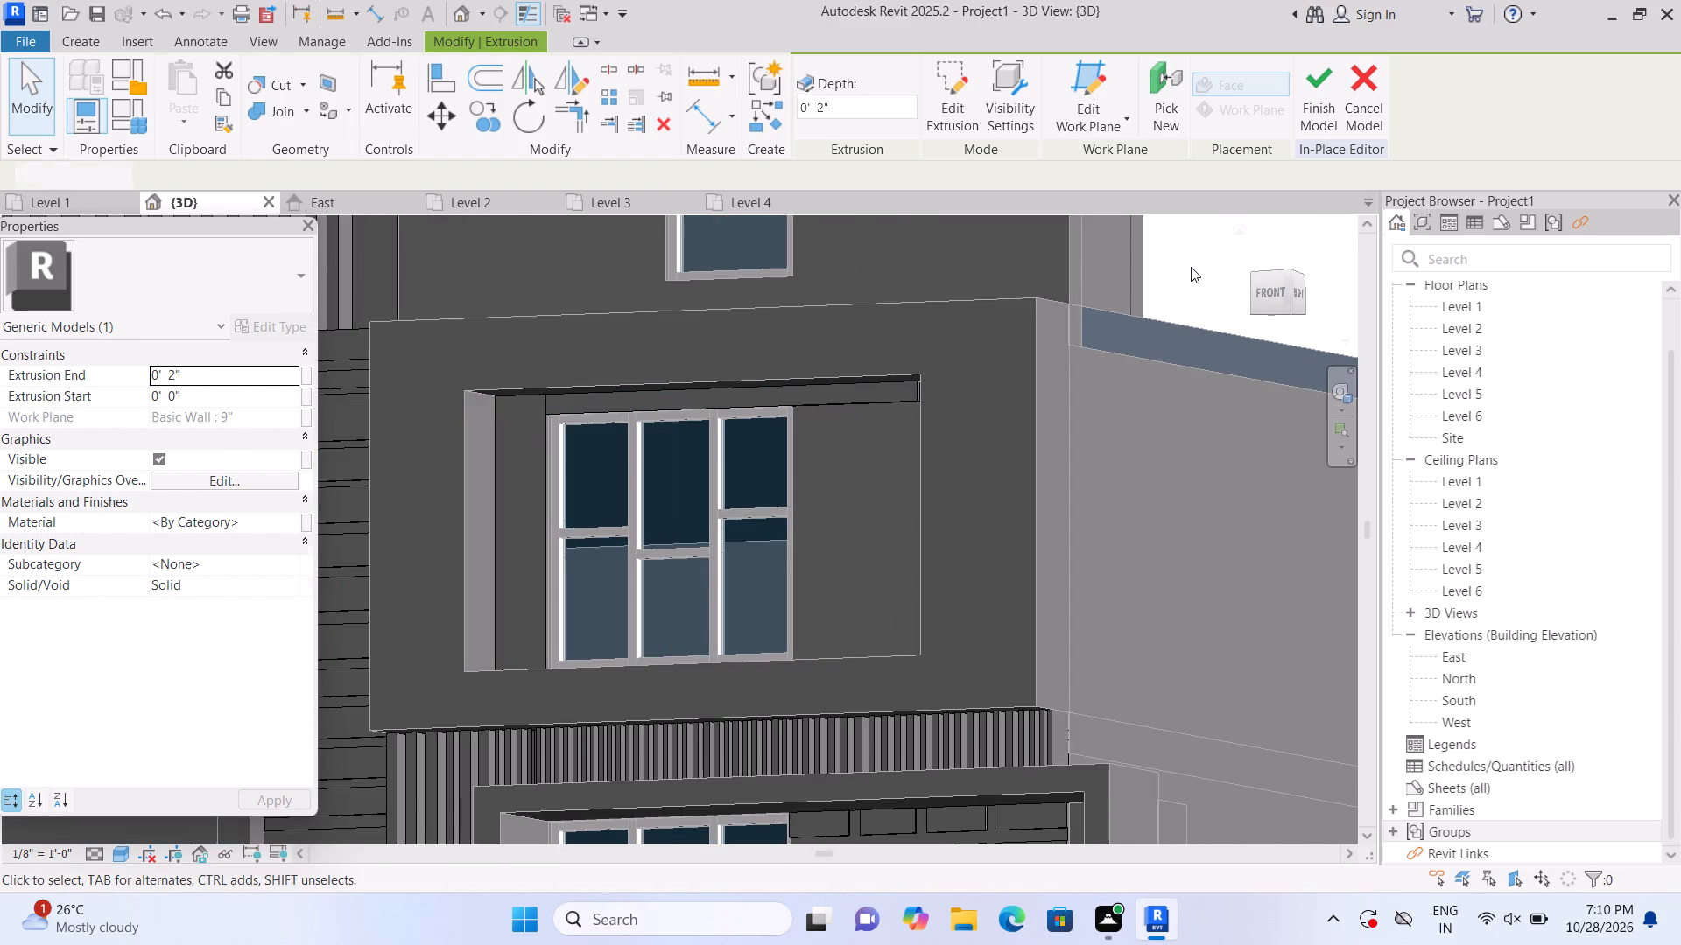
Pick the recess's back wall as work plane and extrude a 2" solid panel about 4'-0 3/4" by 6'-2 3/4" right of the middle-storey window.
{"action": "left_click", "coordinate": [96, 38]}
{"action": "left_click", "coordinate": [198, 98]}
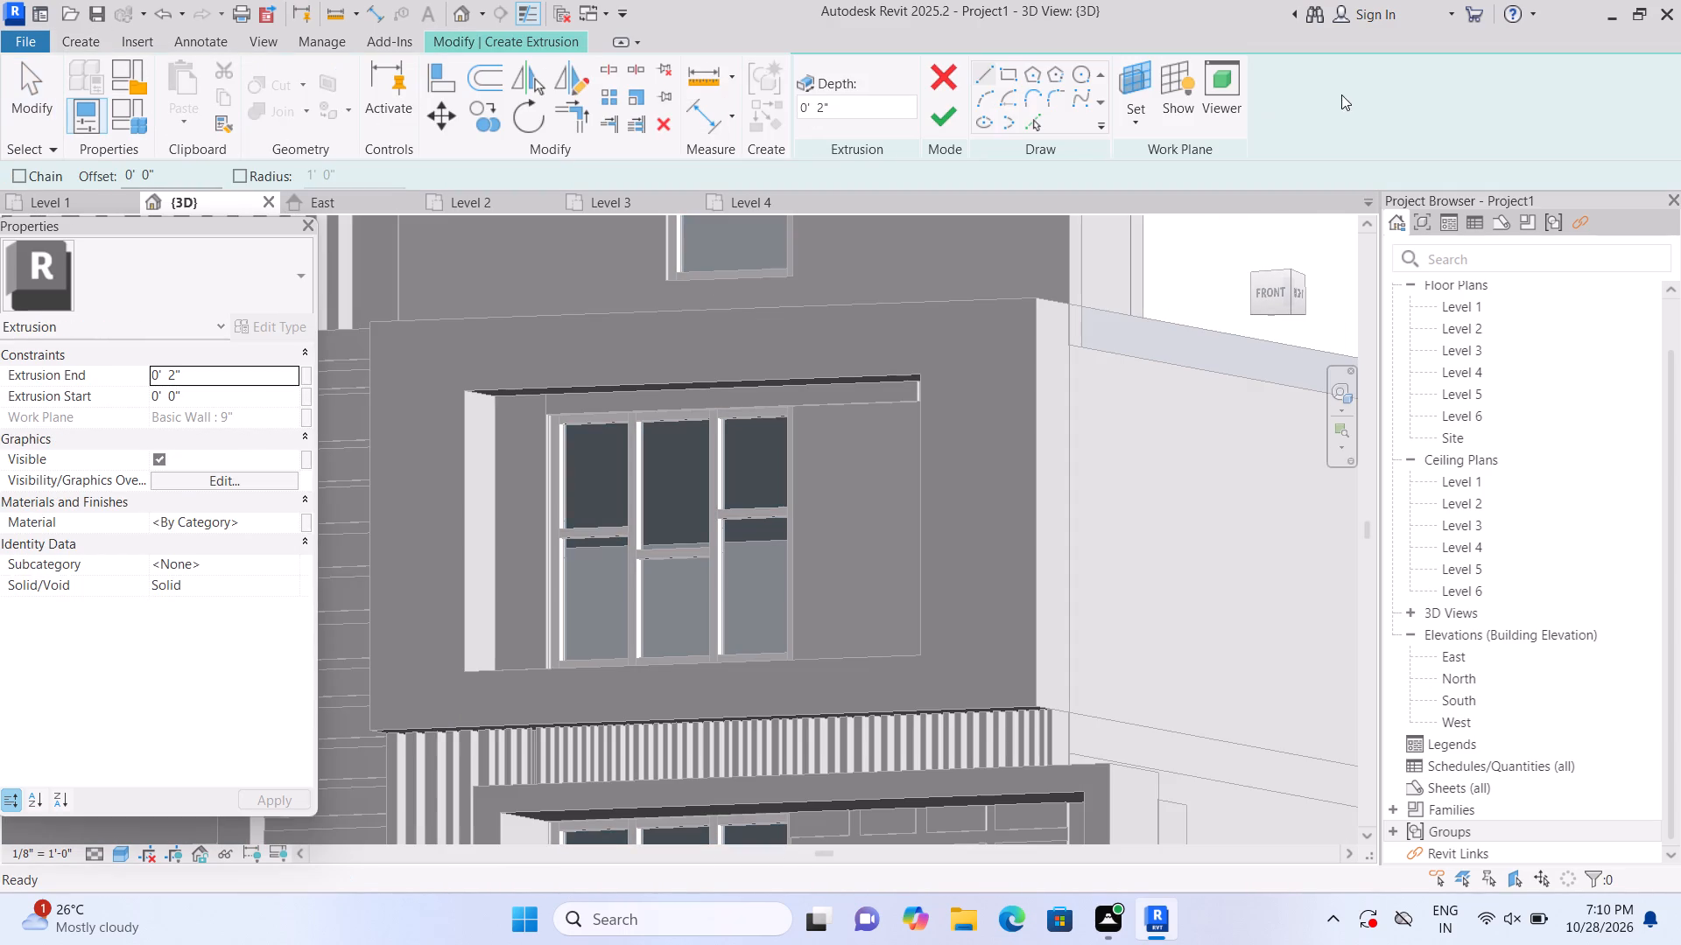
{"action": "left_click", "coordinate": [1132, 120]}
{"action": "left_click", "coordinate": [1138, 189]}
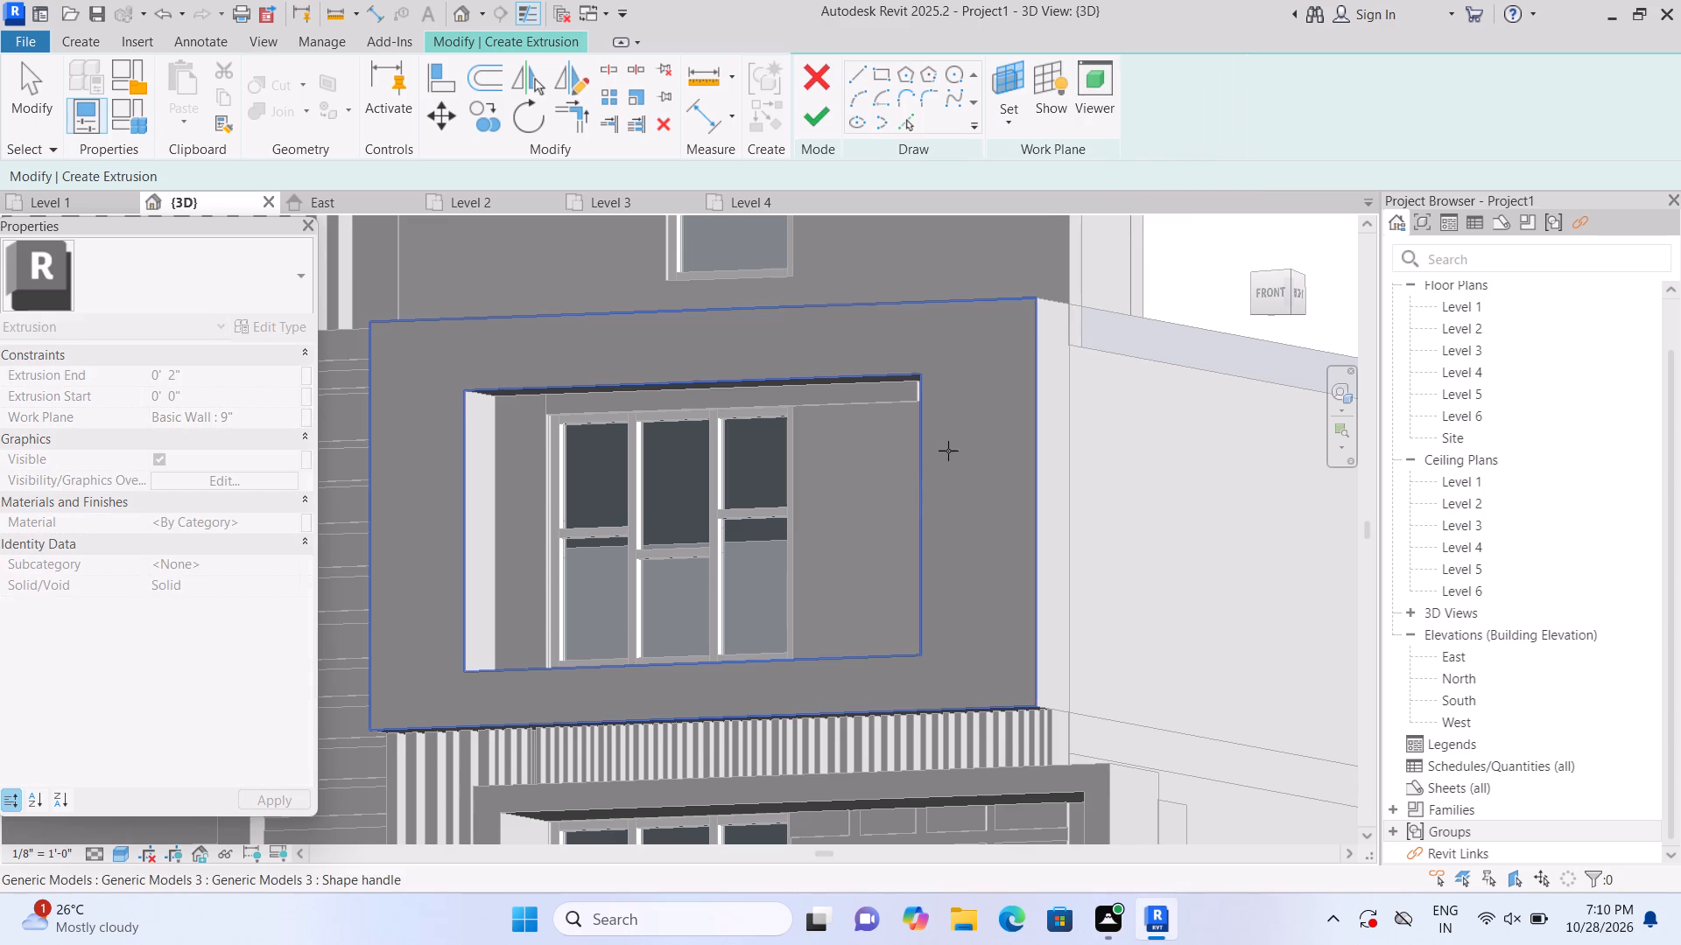
{"action": "left_click", "coordinate": [907, 503]}
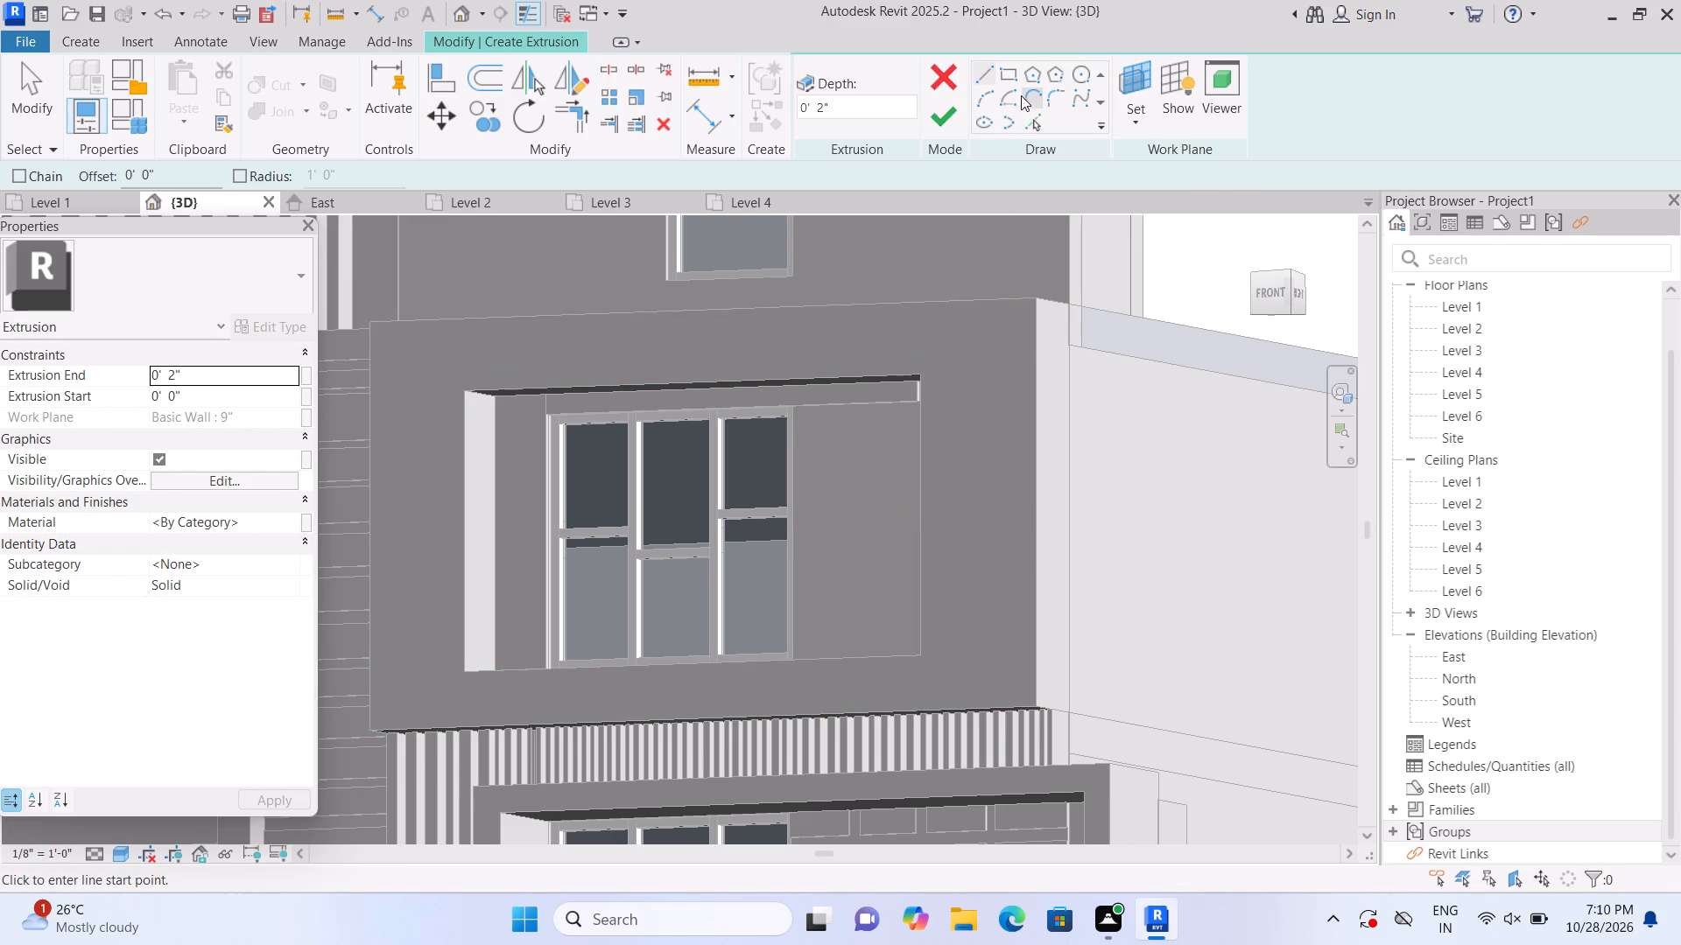
{"action": "left_click", "coordinate": [1009, 78]}
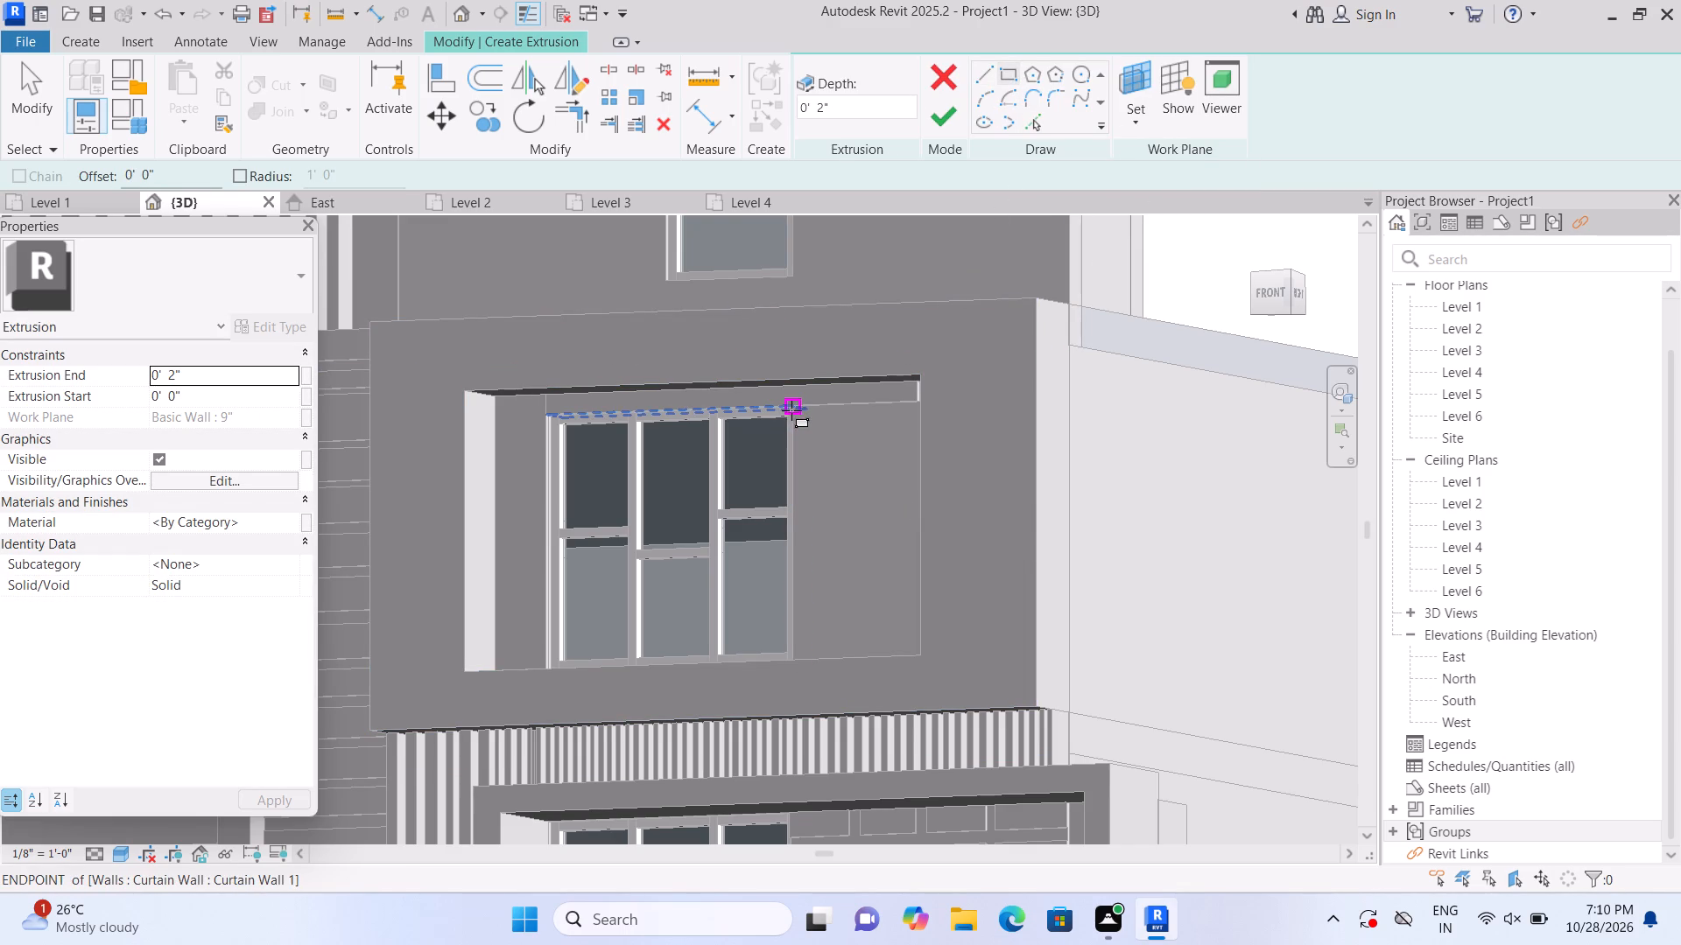
{"action": "left_click", "coordinate": [792, 410]}
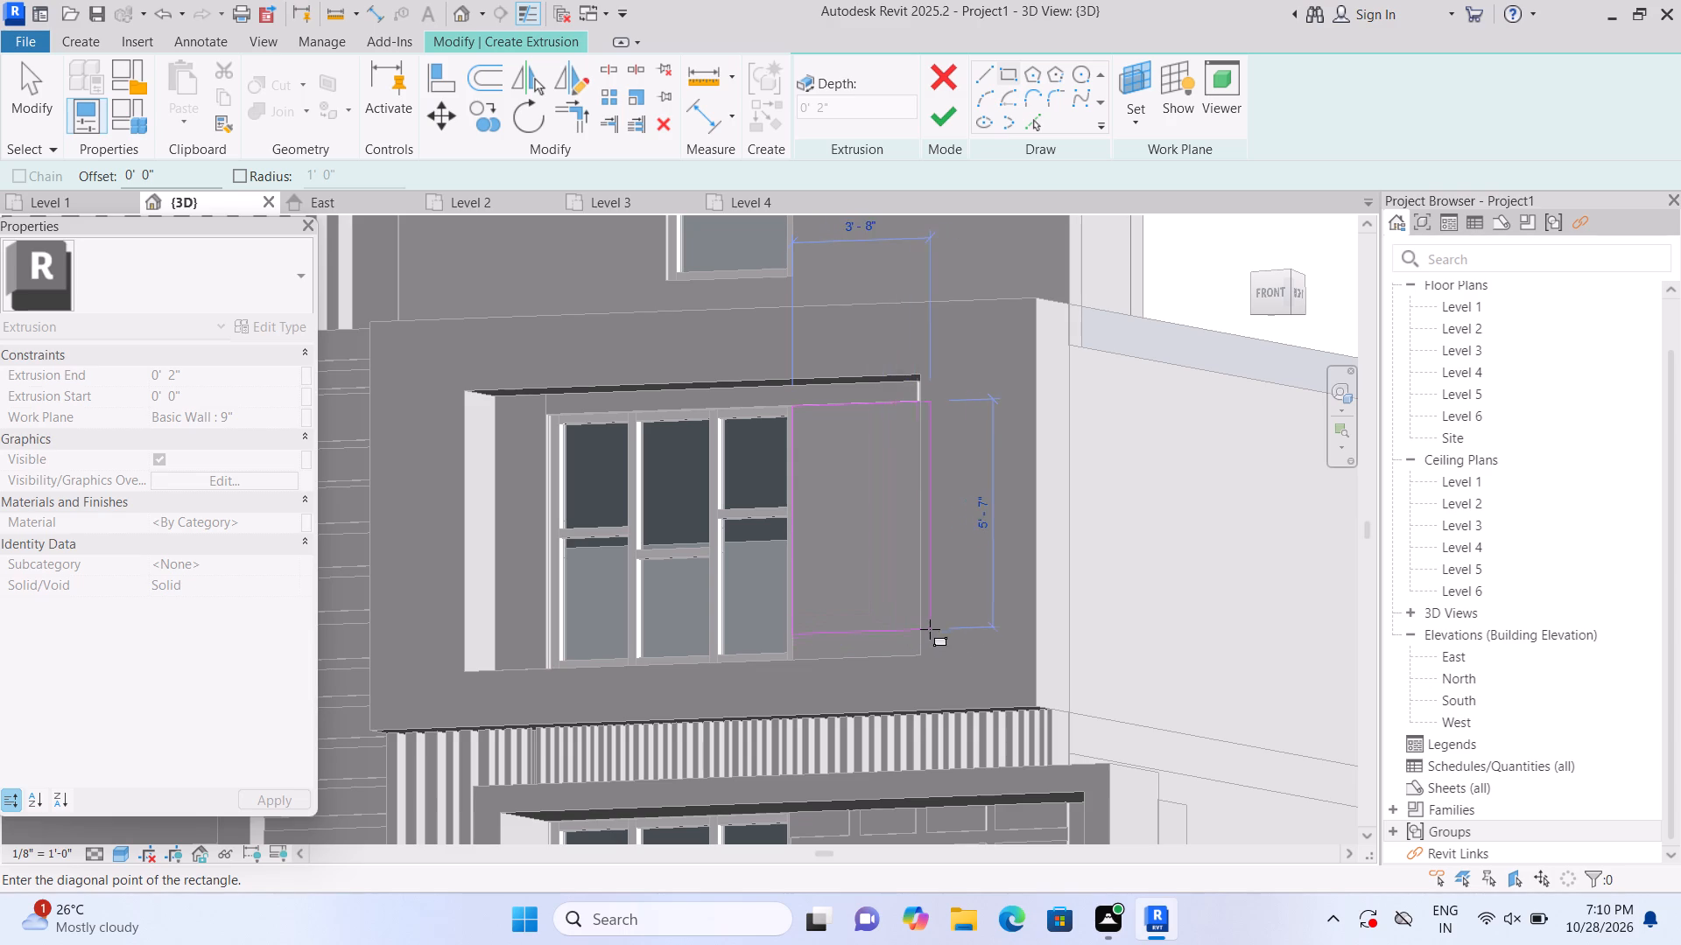
{"action": "middle_click_drag", "start_coordinate": [843, 605], "coordinate": [904, 626], "text": "shift"}
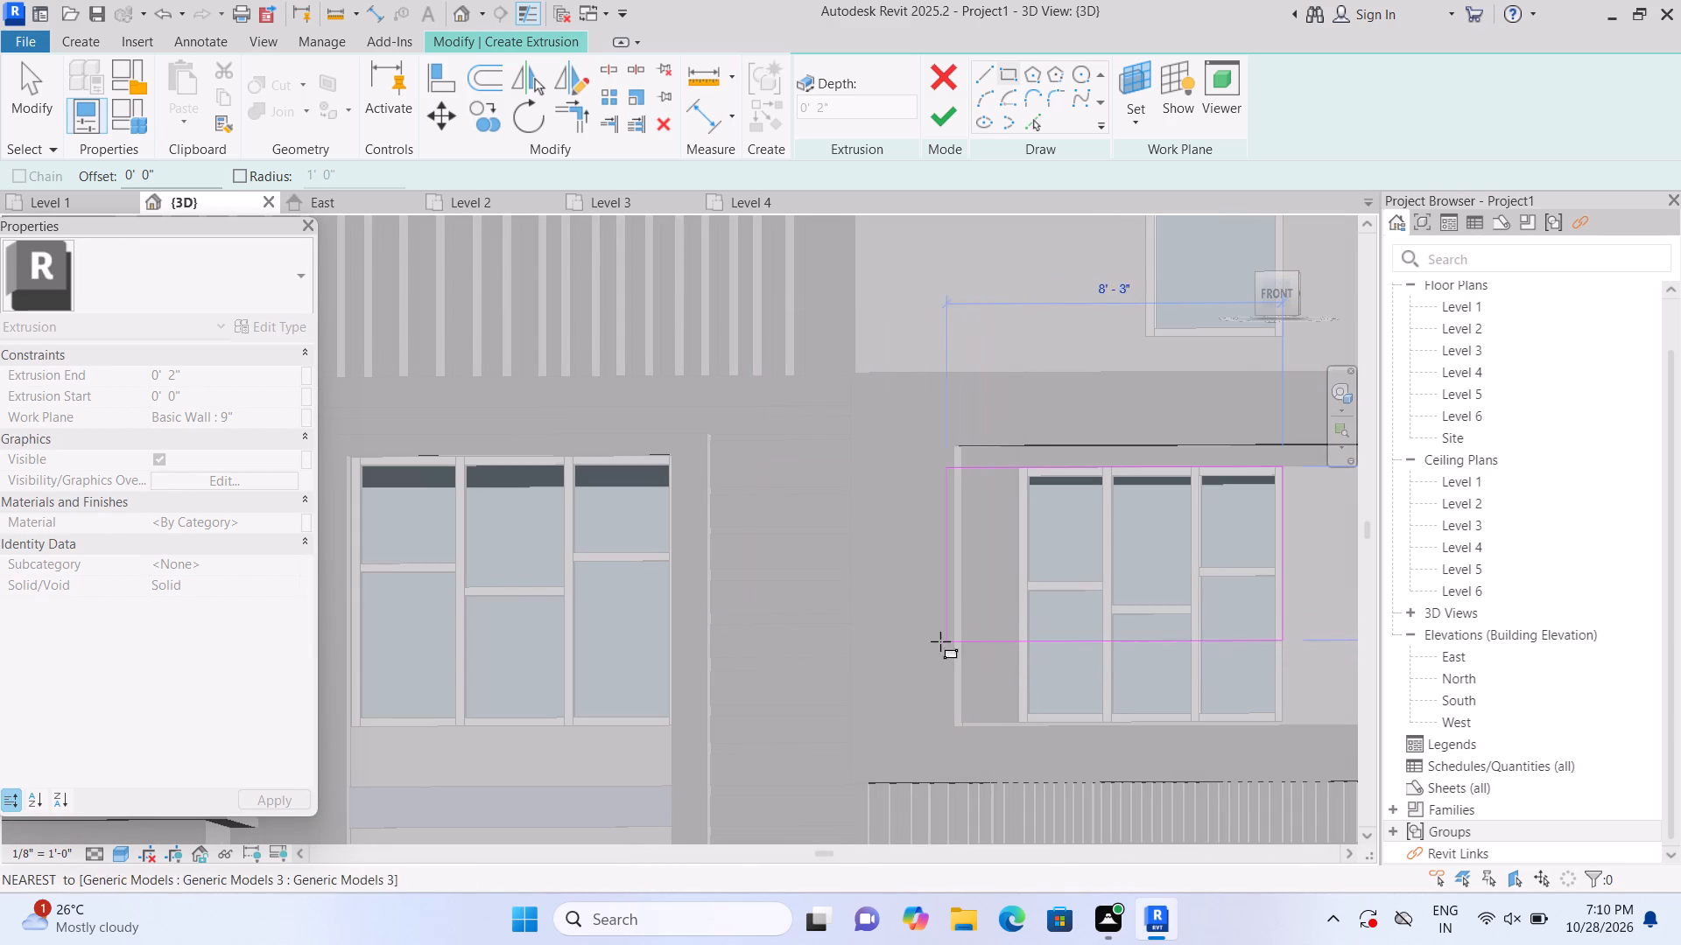
{"action": "scroll", "coordinate": [916, 632], "scroll_direction": "down", "scroll_amount": 3}
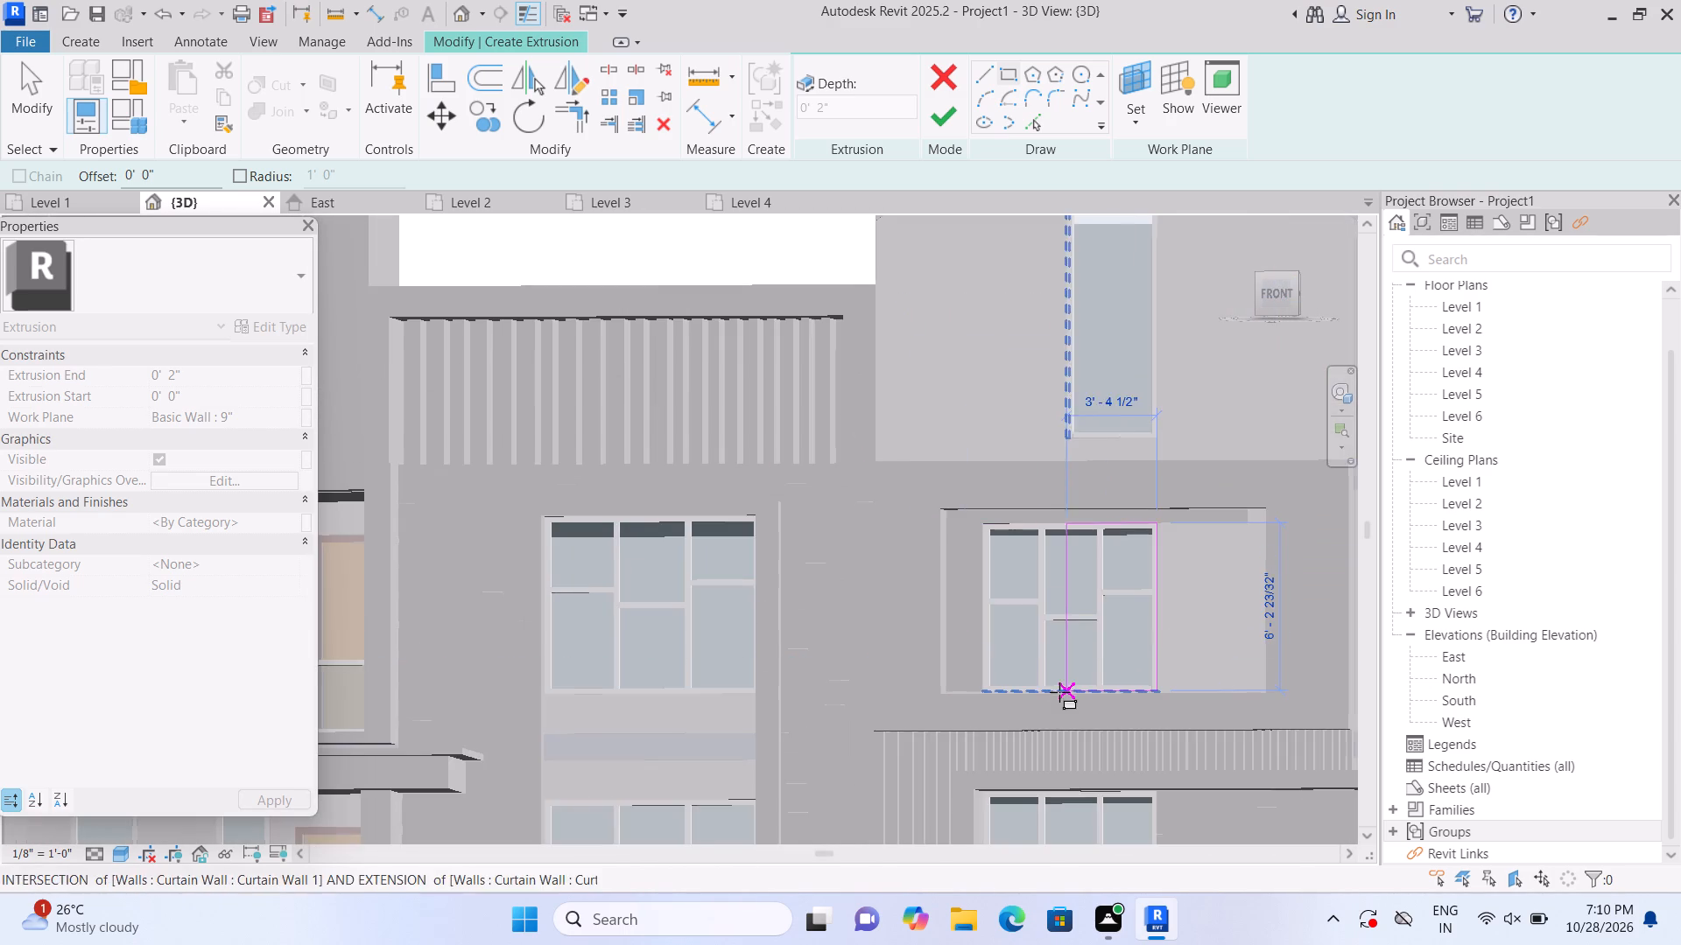
{"action": "middle_click_drag", "start_coordinate": [1054, 693], "coordinate": [925, 690]}
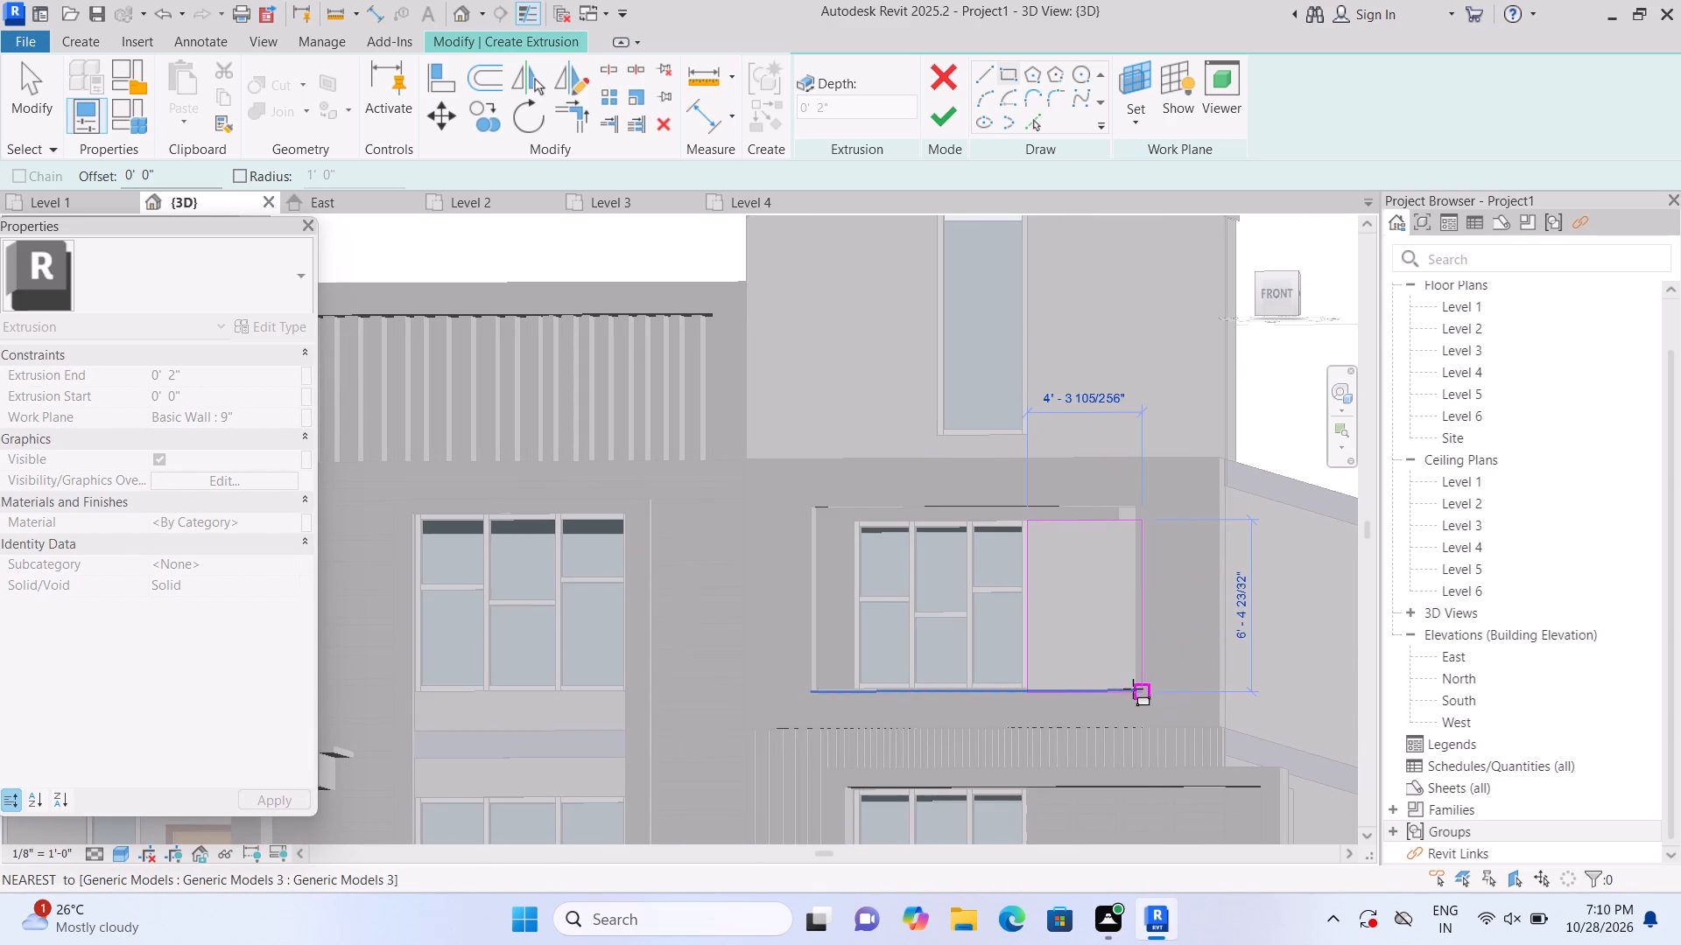
{"action": "scroll", "coordinate": [1129, 684], "scroll_direction": "up", "scroll_amount": 5}
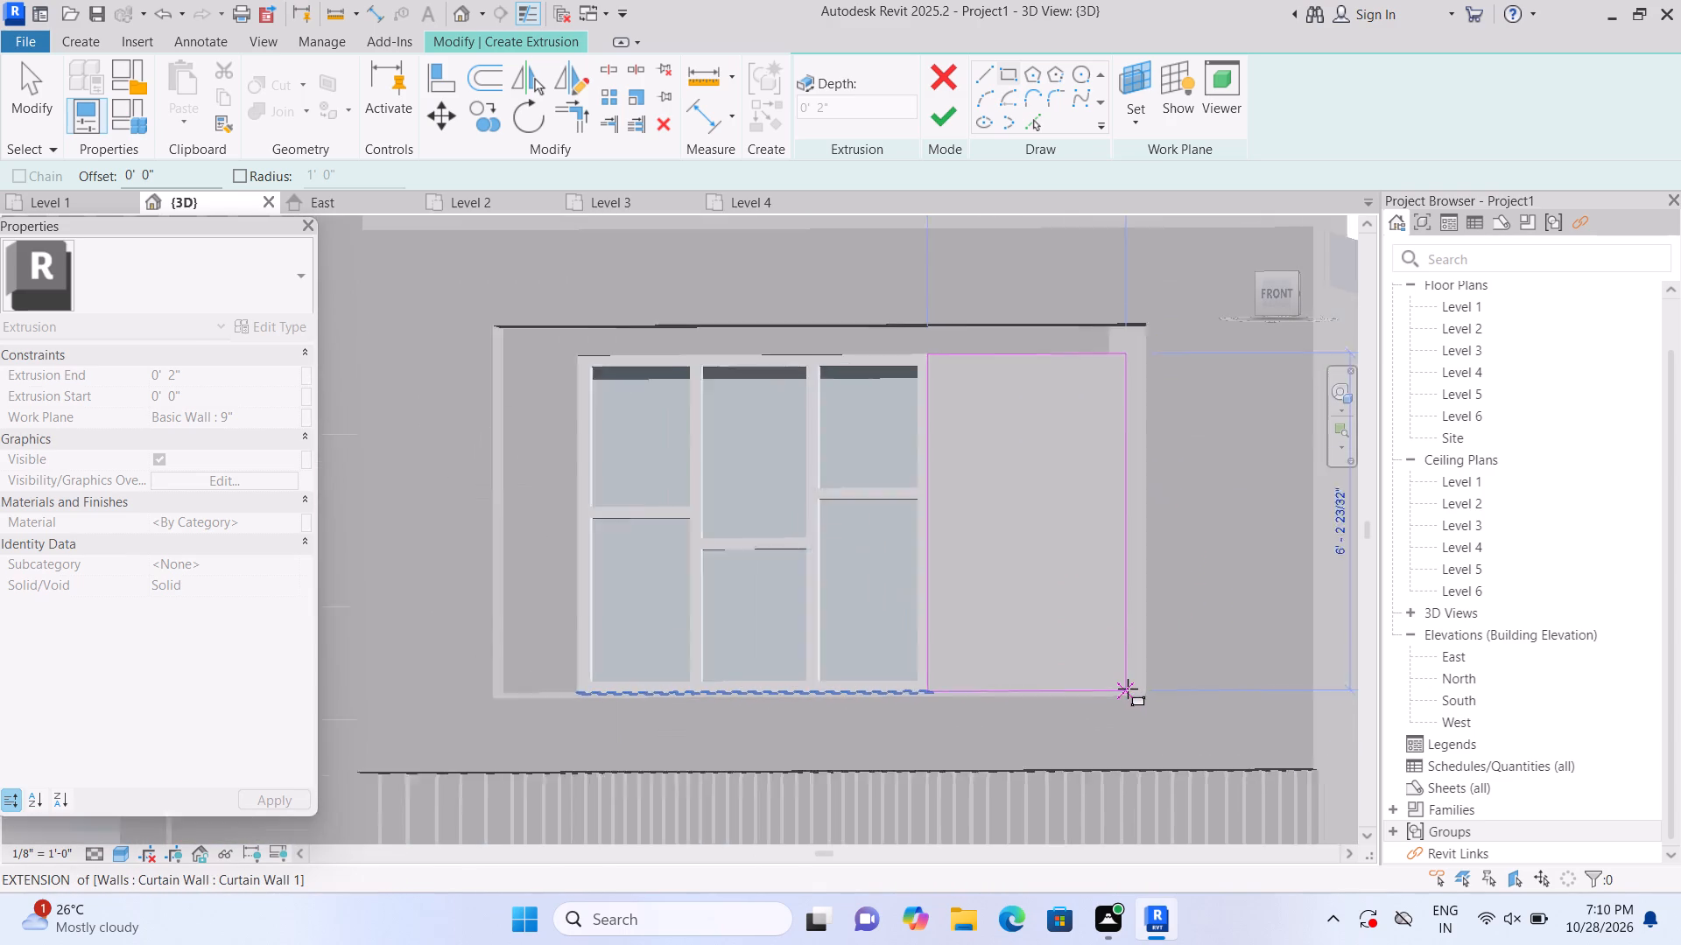
{"action": "scroll", "coordinate": [1128, 689], "scroll_direction": "up", "scroll_amount": 4}
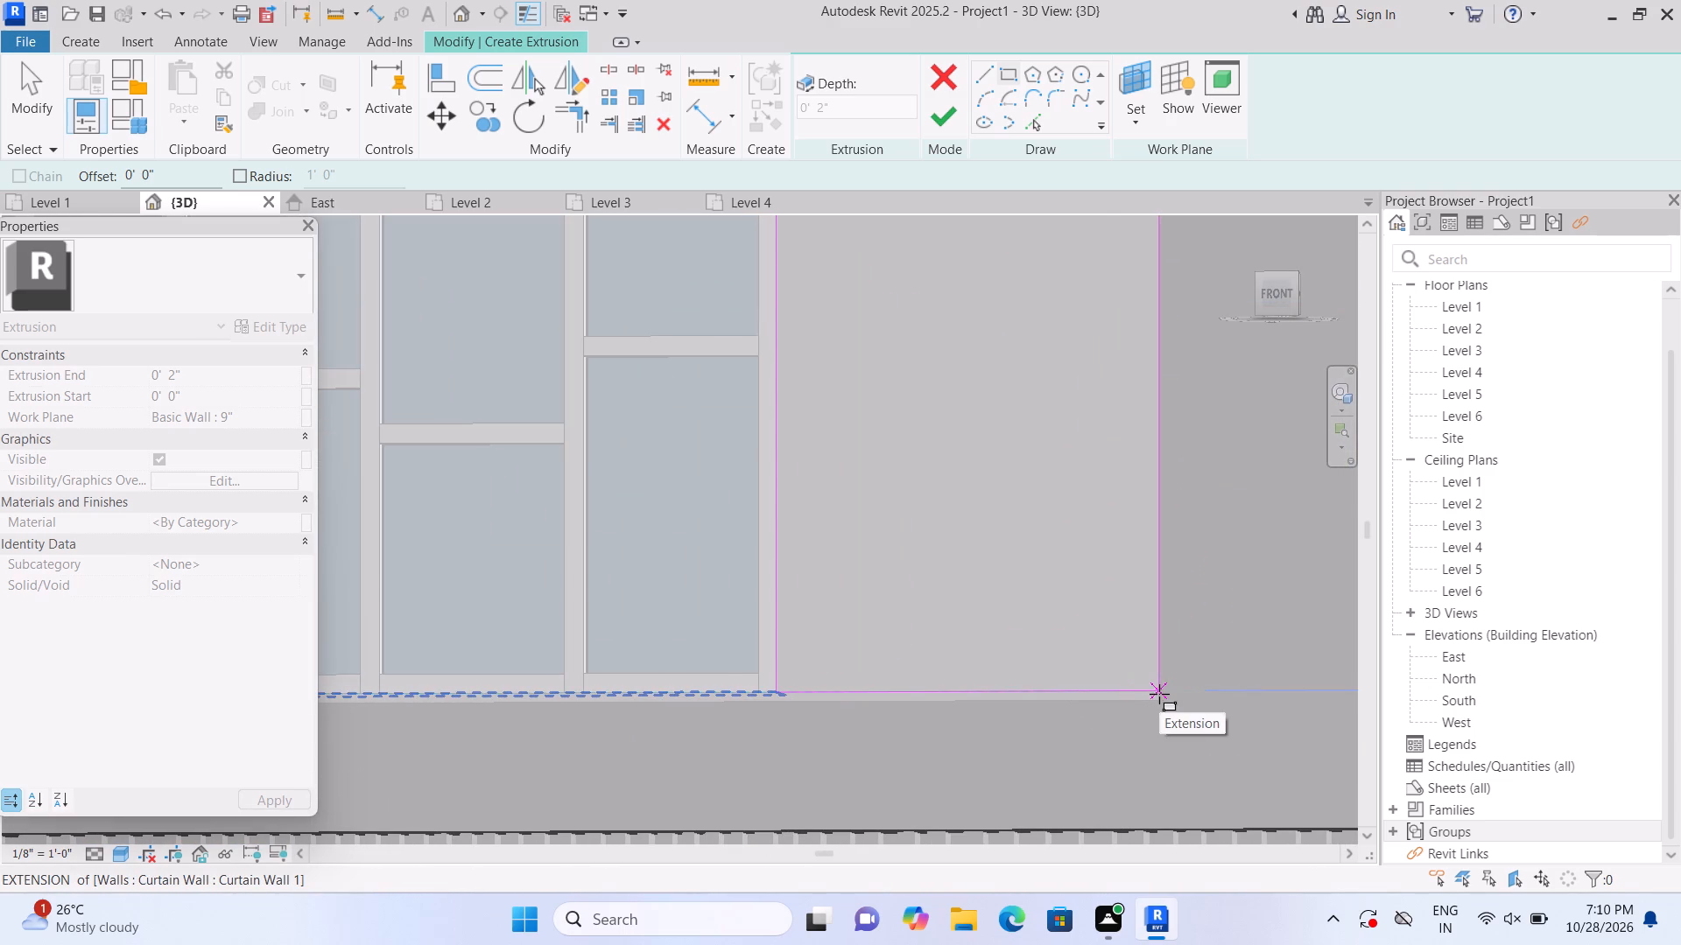
{"action": "left_click", "coordinate": [1159, 694]}
{"action": "scroll", "coordinate": [1136, 689], "scroll_direction": "down", "scroll_amount": 7}
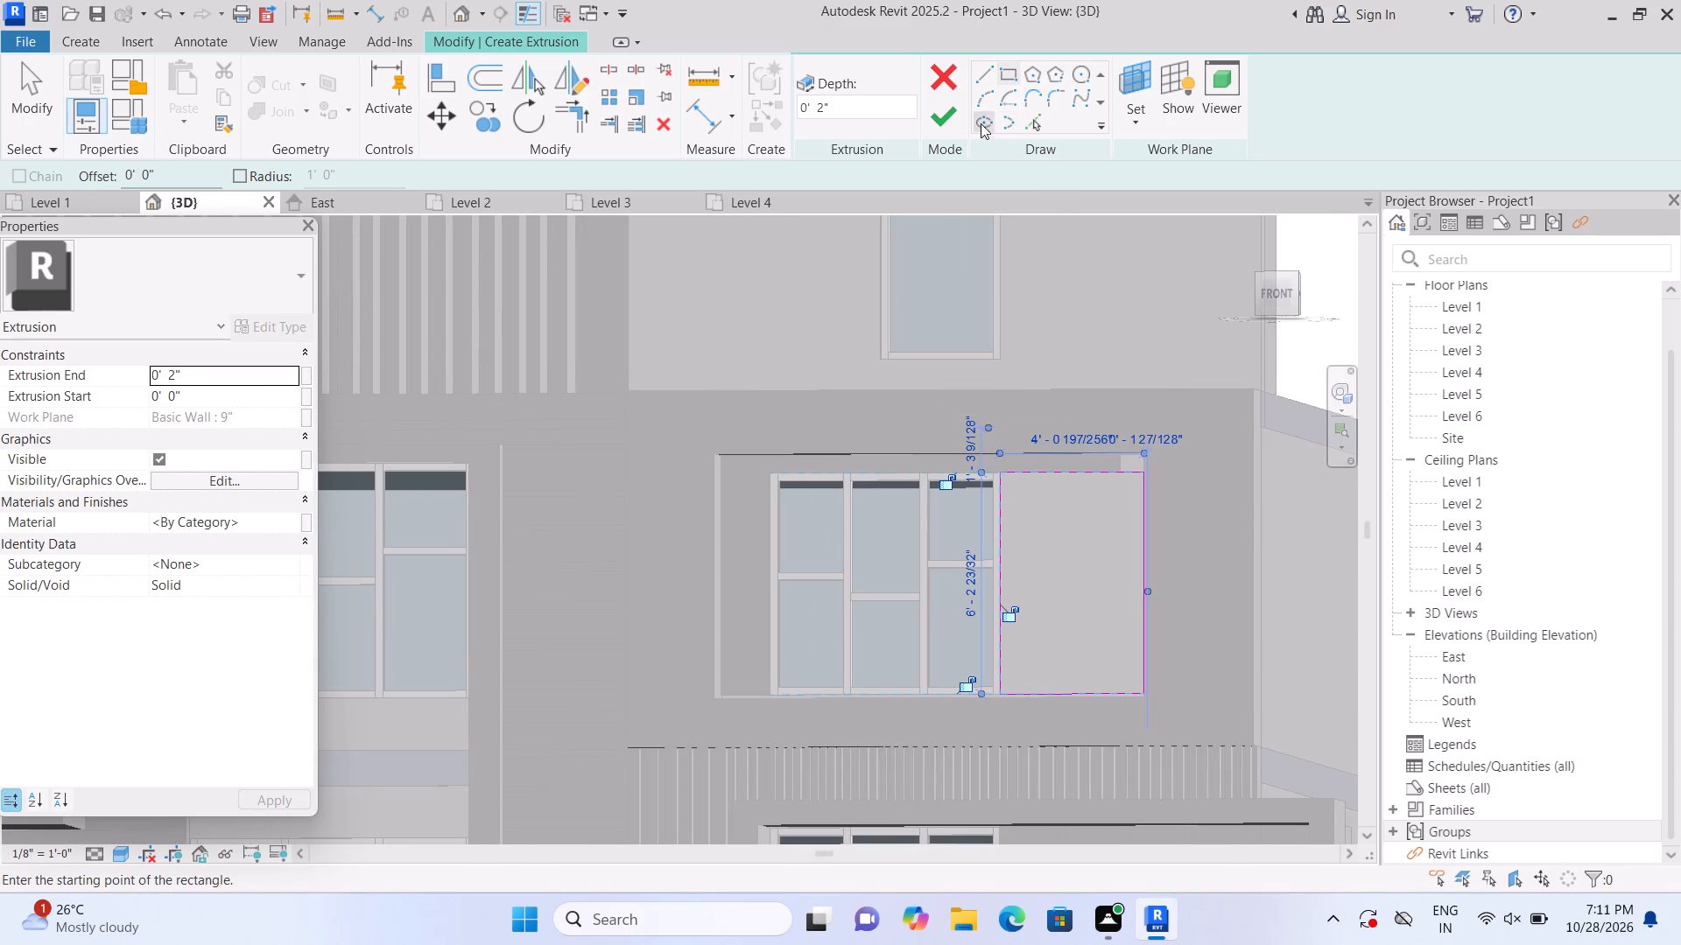
{"action": "left_click", "coordinate": [951, 124]}
{"action": "scroll", "coordinate": [1232, 549], "scroll_direction": "up", "scroll_amount": 3}
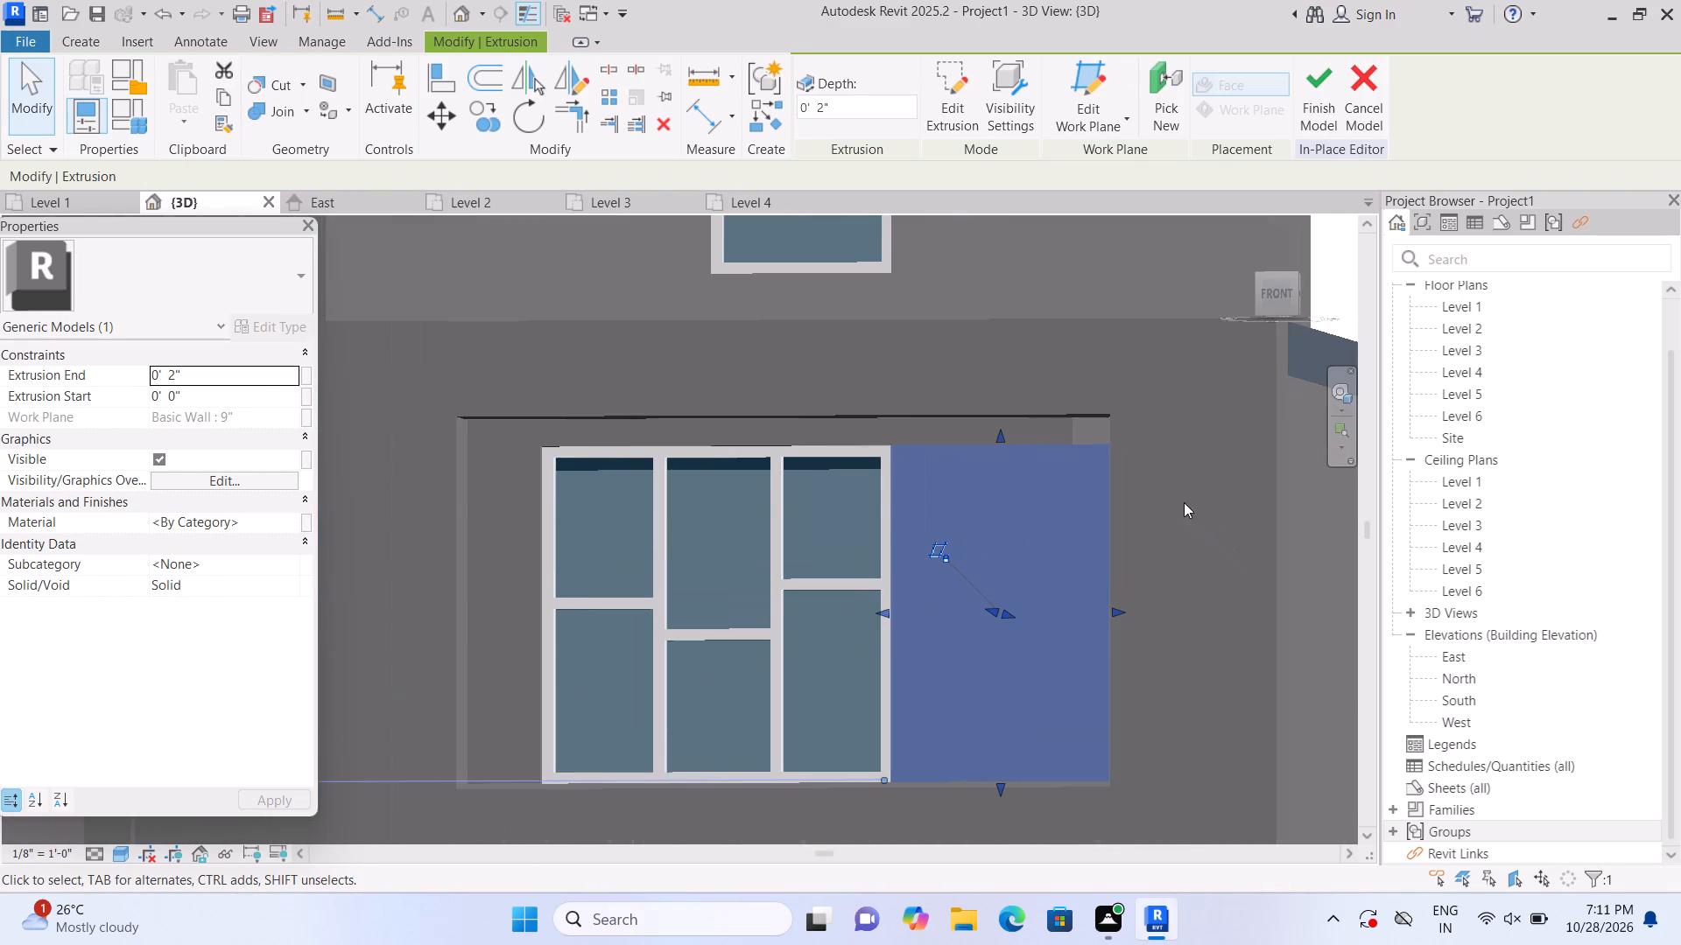
{"action": "key", "text": "Escape"}
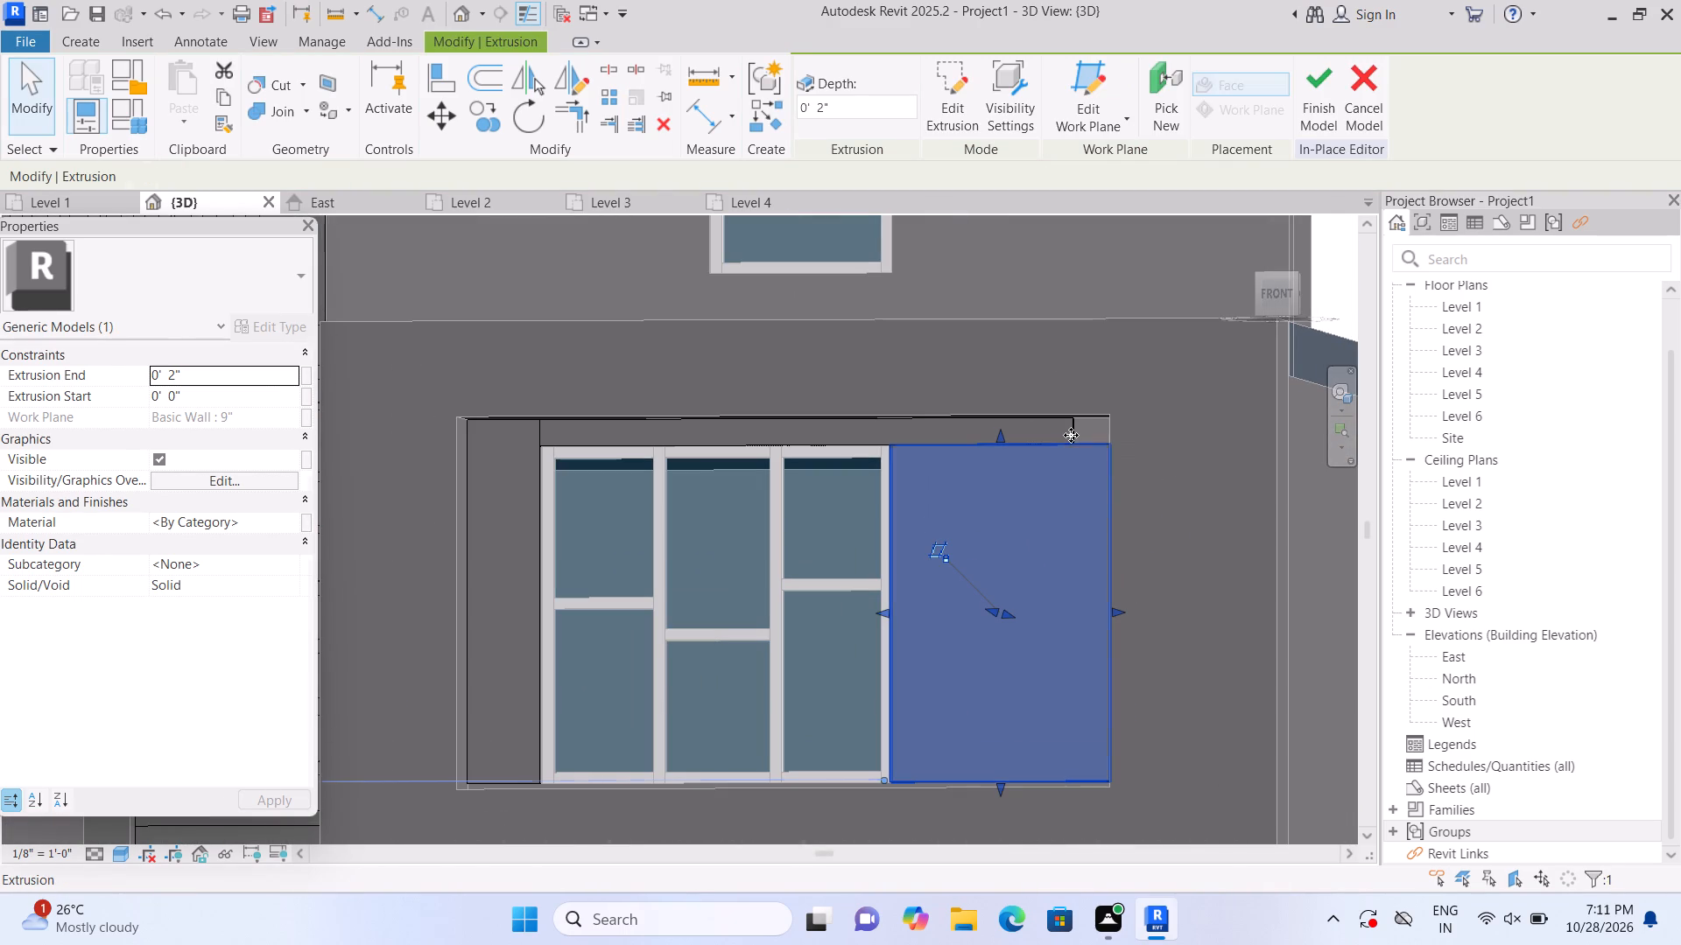
Check the solid strips around the middle-storey window and examine the area under its sill from slightly above.
{"action": "left_click", "coordinate": [1060, 424]}
{"action": "left_click_drag", "start_coordinate": [1080, 428], "coordinate": [1102, 441]}
{"action": "left_click", "coordinate": [1102, 441]}
{"action": "scroll", "coordinate": [1083, 495], "scroll_direction": "down", "scroll_amount": 2}
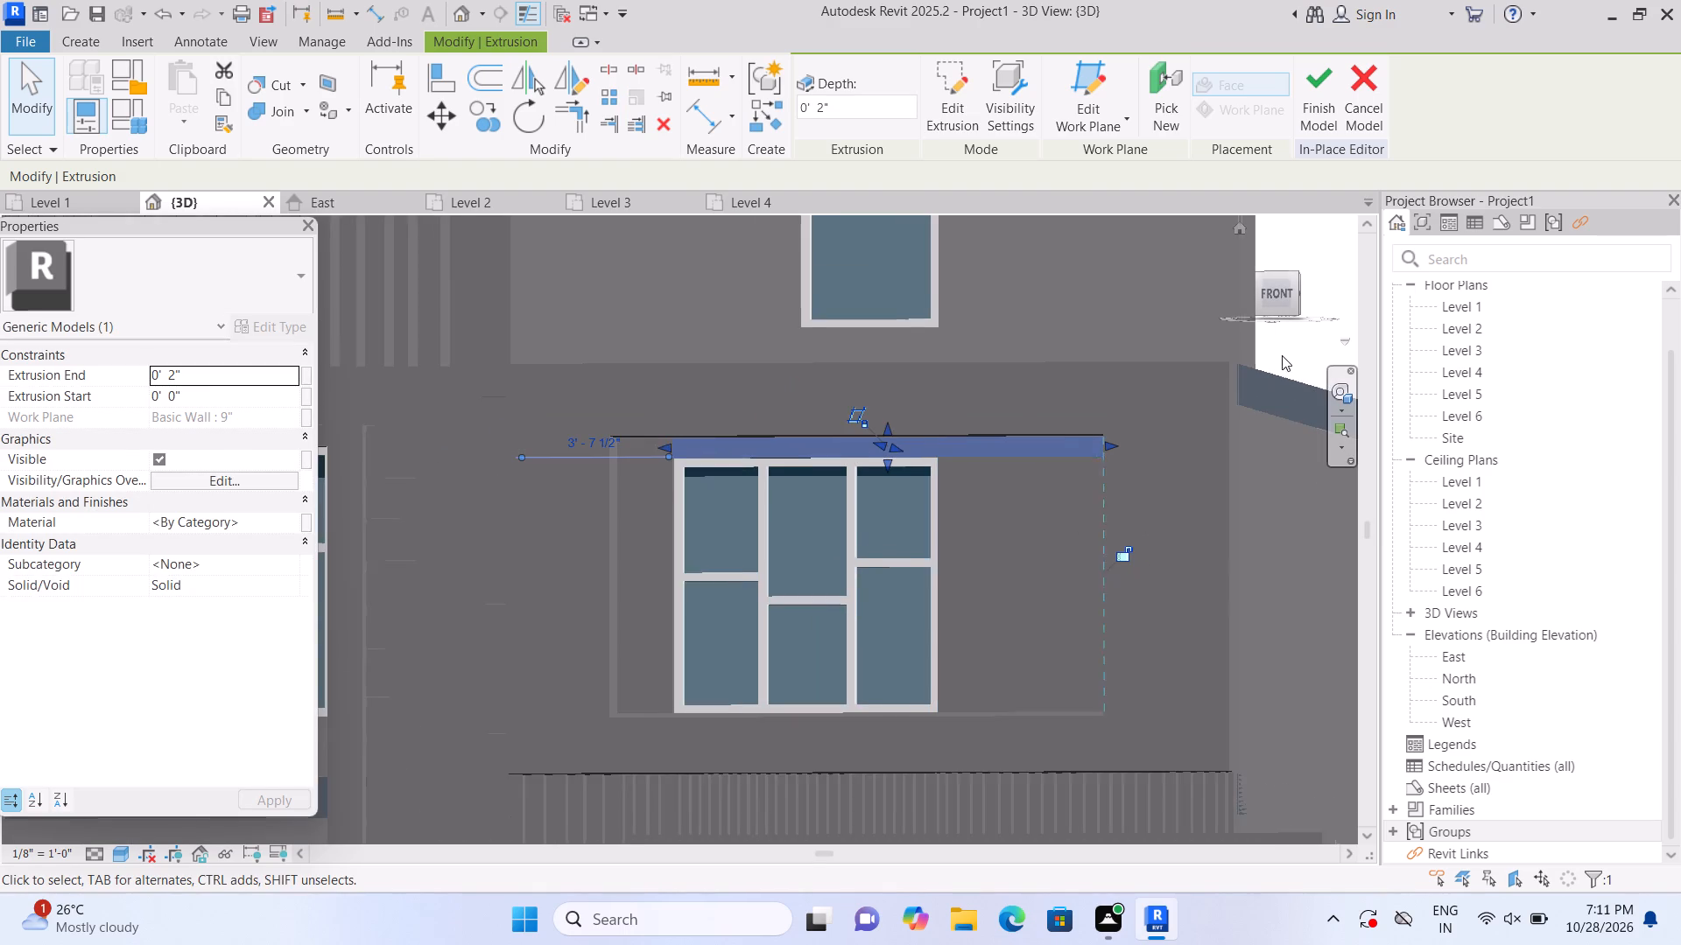
{"action": "left_click", "coordinate": [1284, 353]}
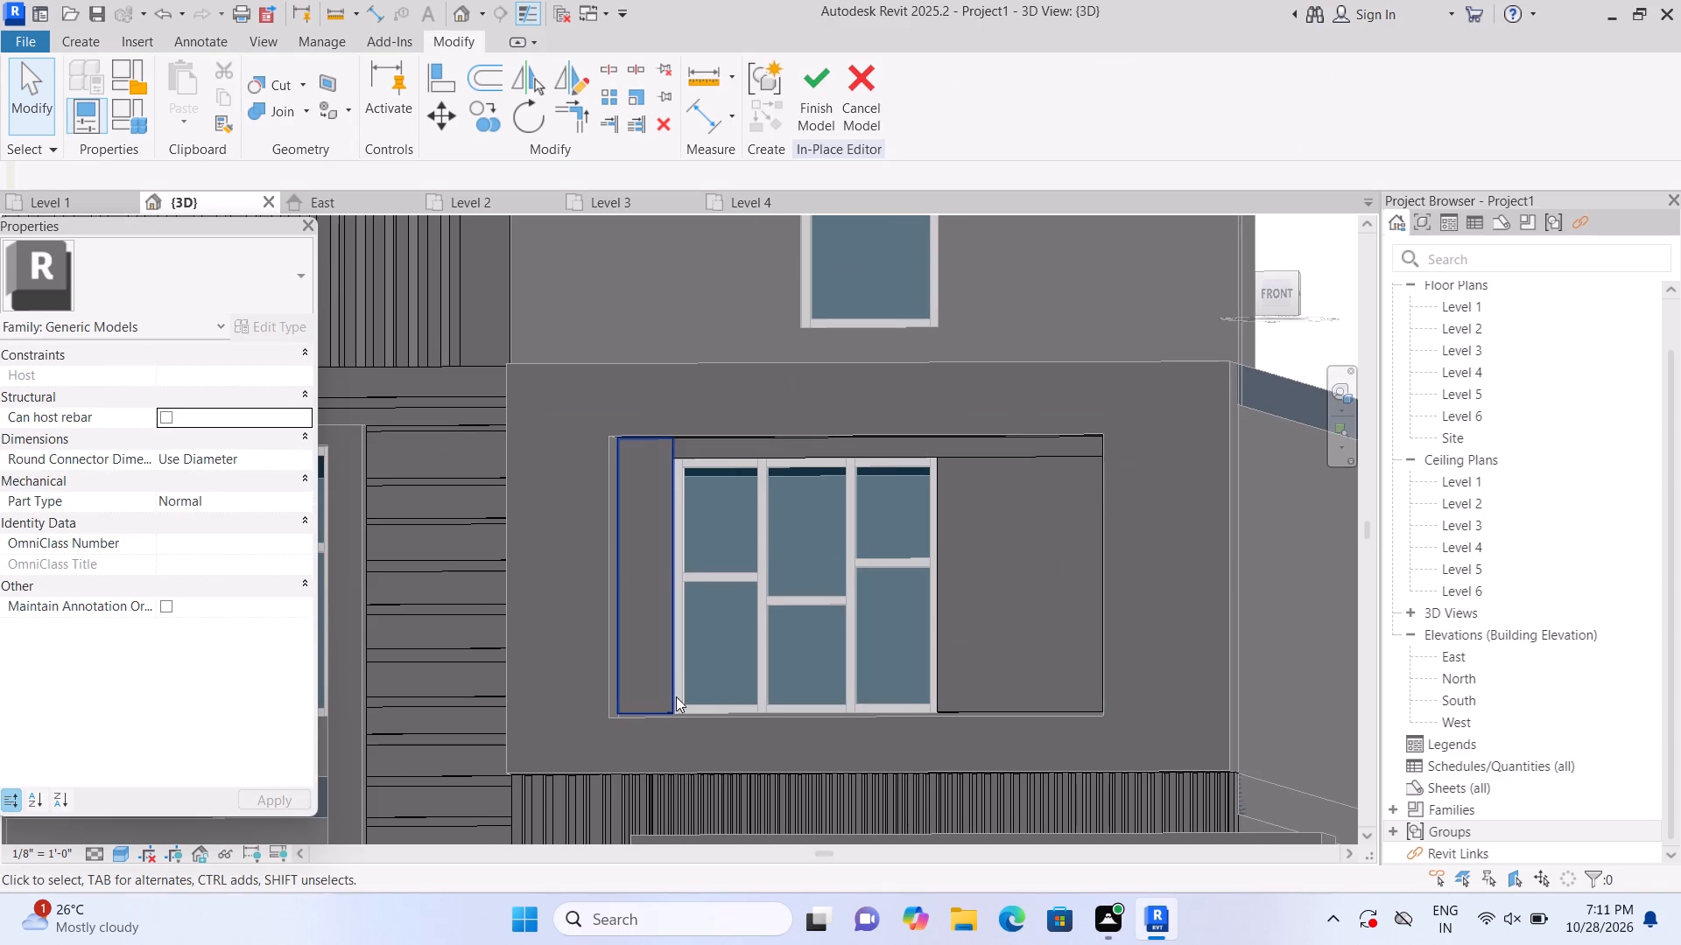
{"action": "left_click", "coordinate": [662, 696]}
{"action": "left_click_drag", "start_coordinate": [645, 717], "coordinate": [646, 727]}
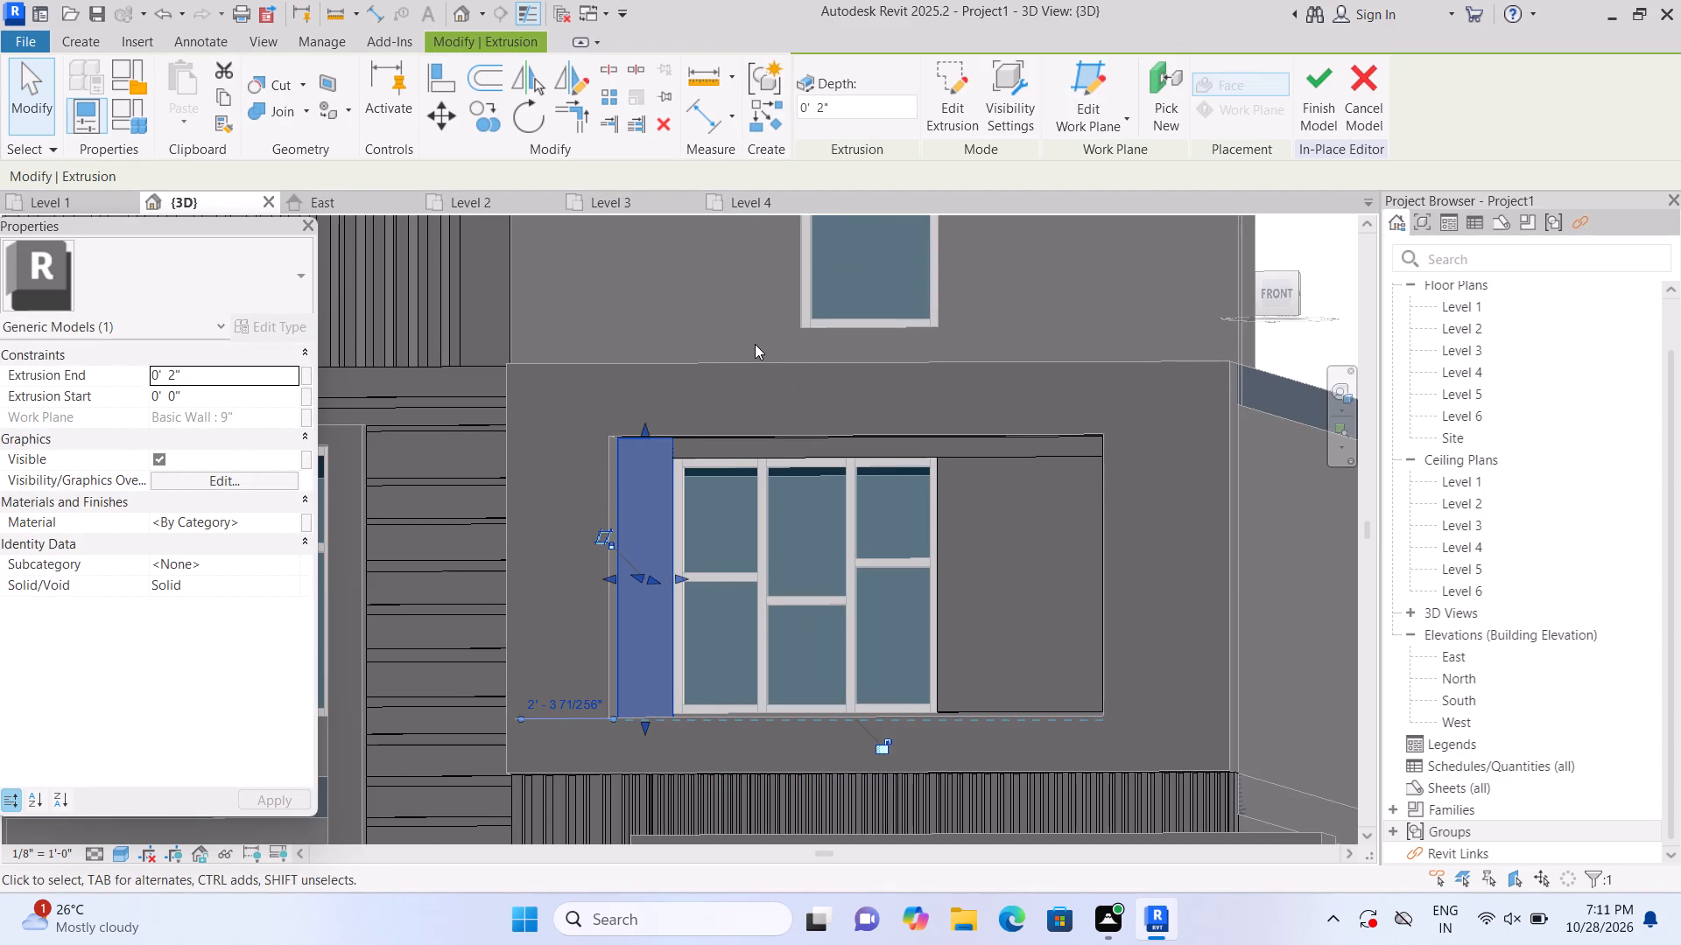
{"action": "key", "text": "Escape"}
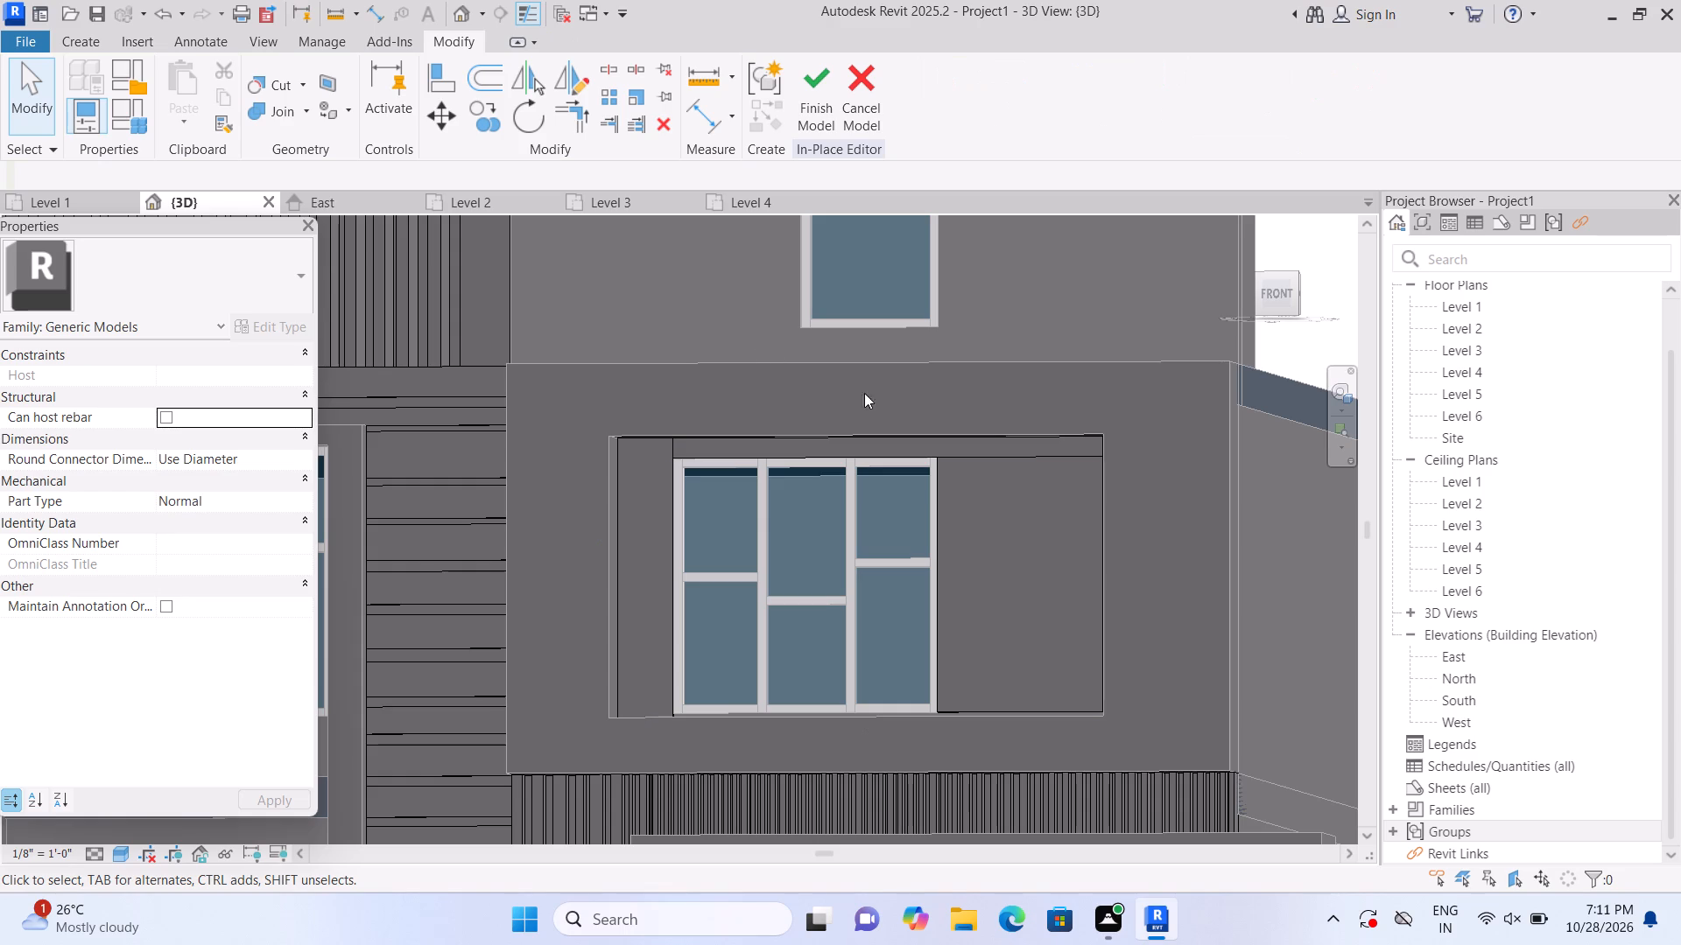
{"action": "middle_click_drag", "start_coordinate": [1306, 365], "coordinate": [1296, 412], "text": "shift"}
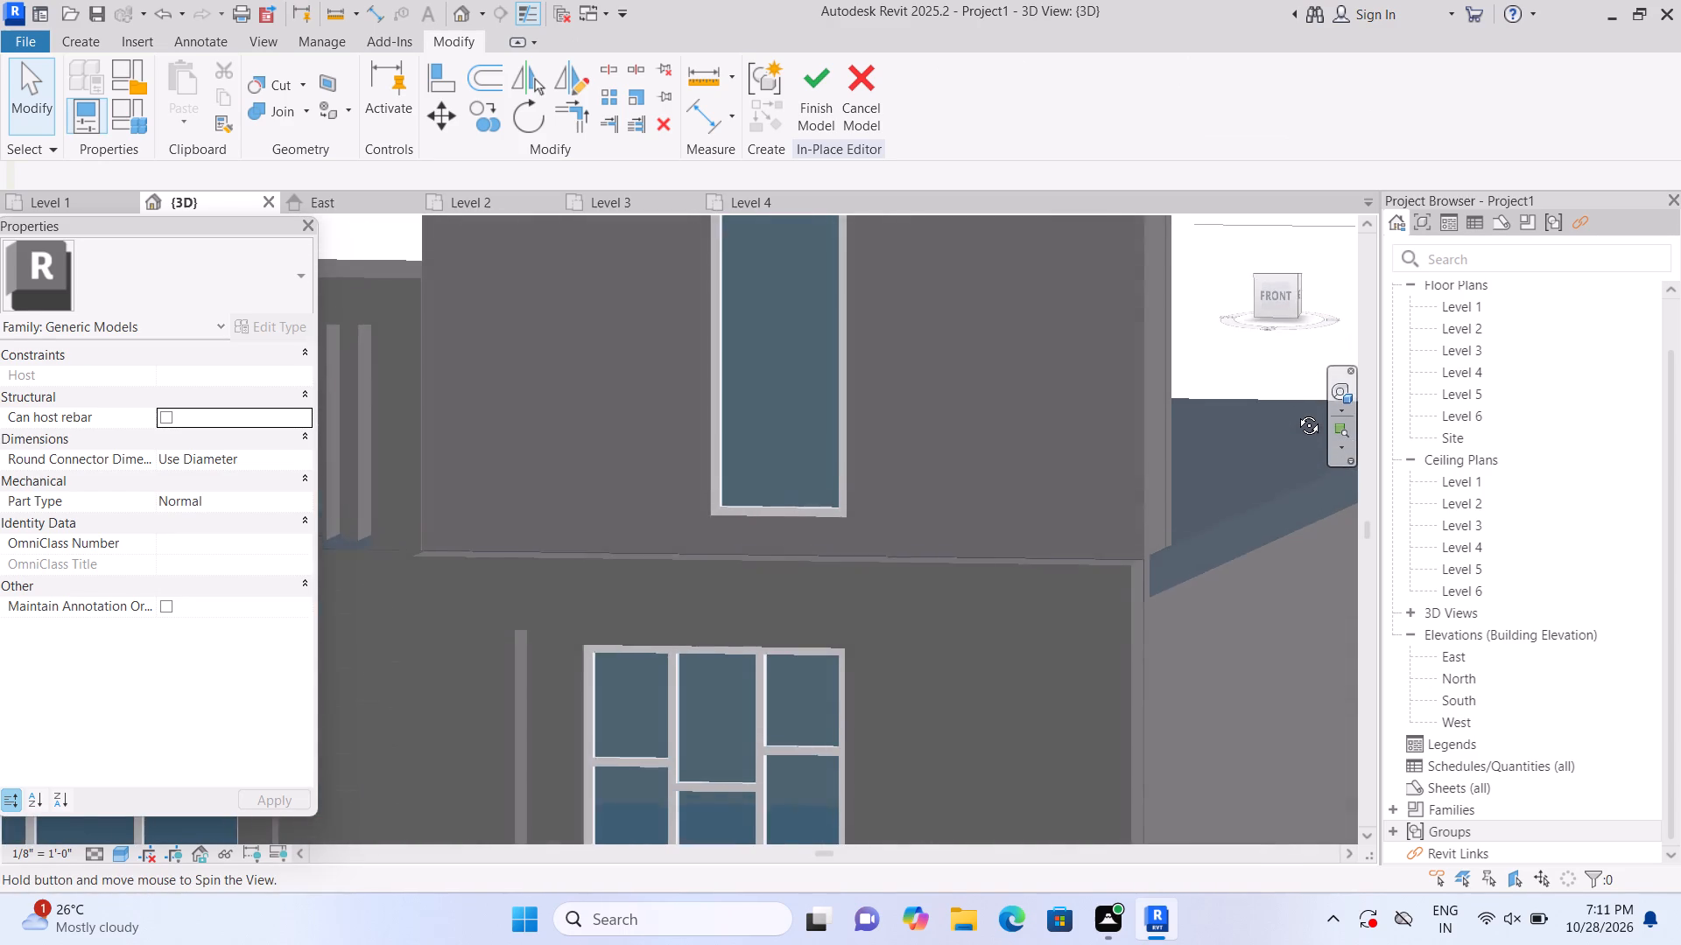
{"action": "middle_click_drag", "start_coordinate": [1296, 412], "coordinate": [1292, 421], "text": "shift"}
{"action": "middle_click_drag", "start_coordinate": [1149, 744], "coordinate": [1176, 479]}
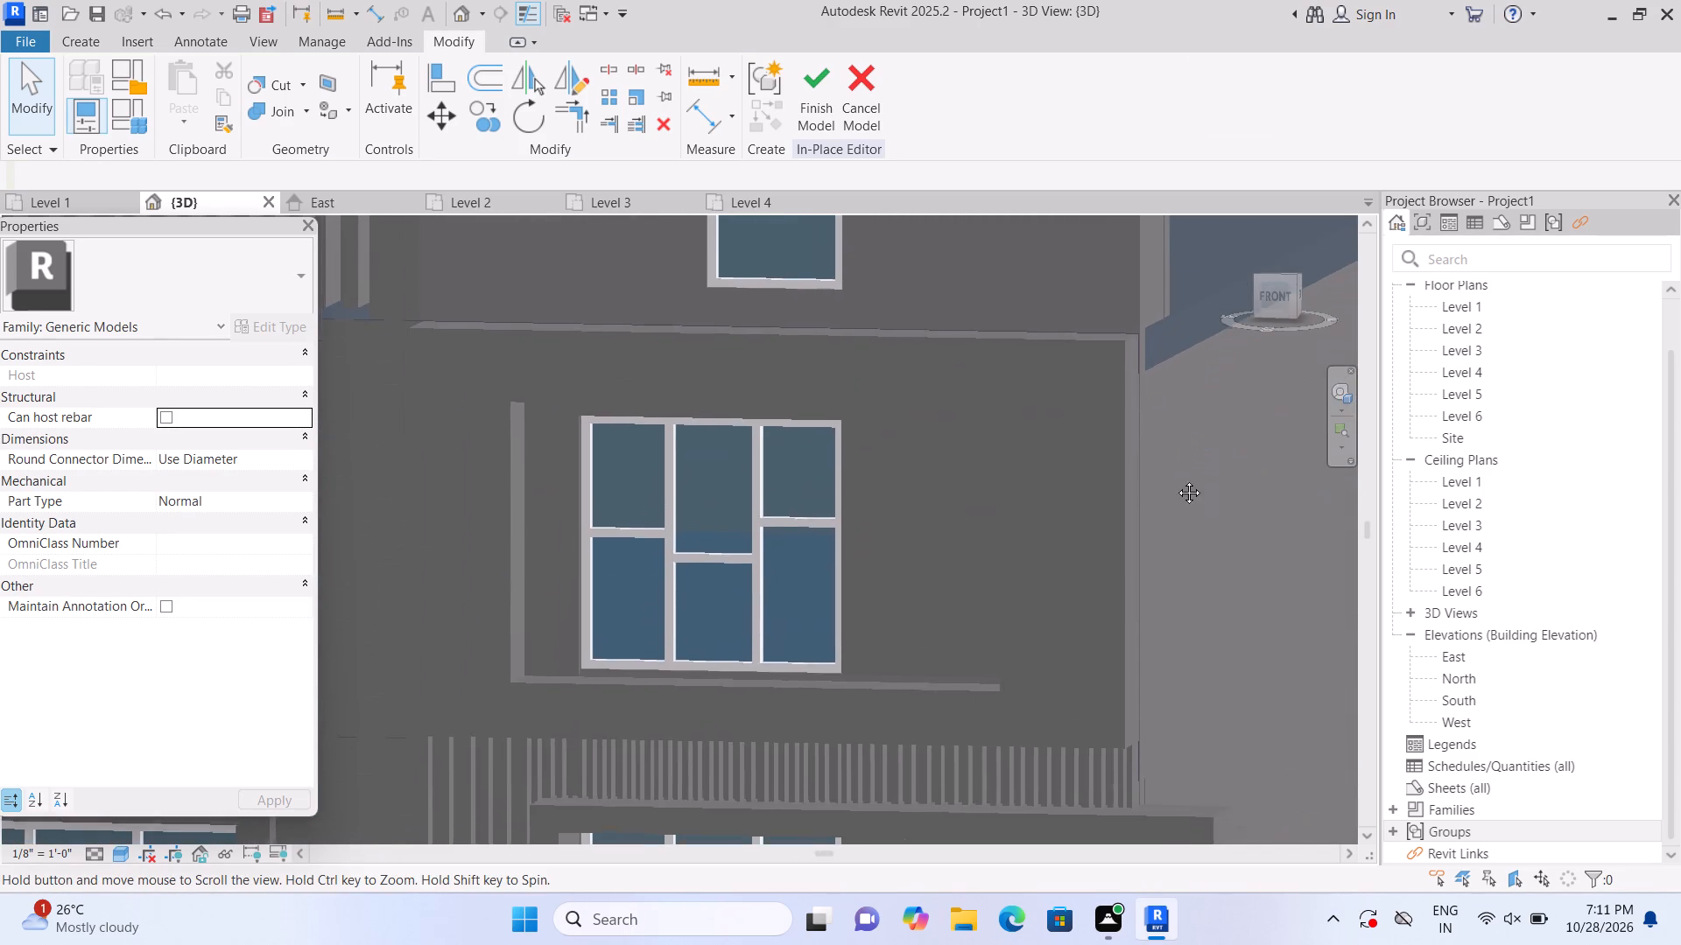
{"action": "middle_click_drag", "start_coordinate": [1176, 479], "coordinate": [1176, 479]}
{"action": "scroll", "coordinate": [812, 708], "scroll_direction": "up", "scroll_amount": 4}
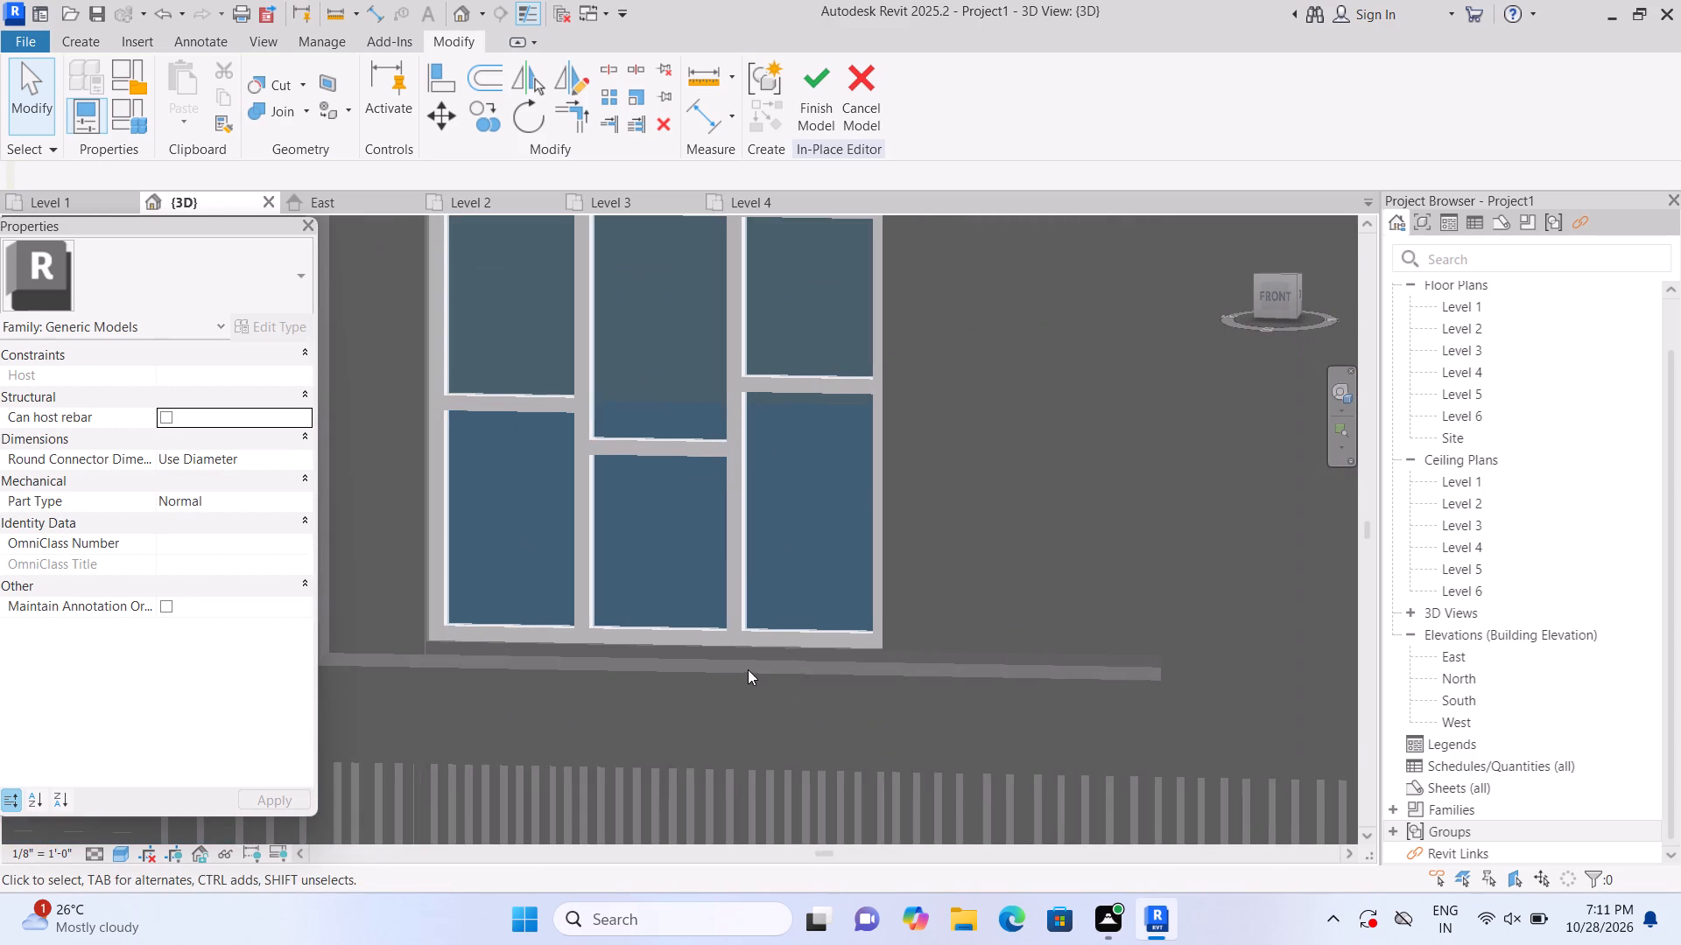
{"action": "scroll", "coordinate": [746, 669], "scroll_direction": "up", "scroll_amount": 1}
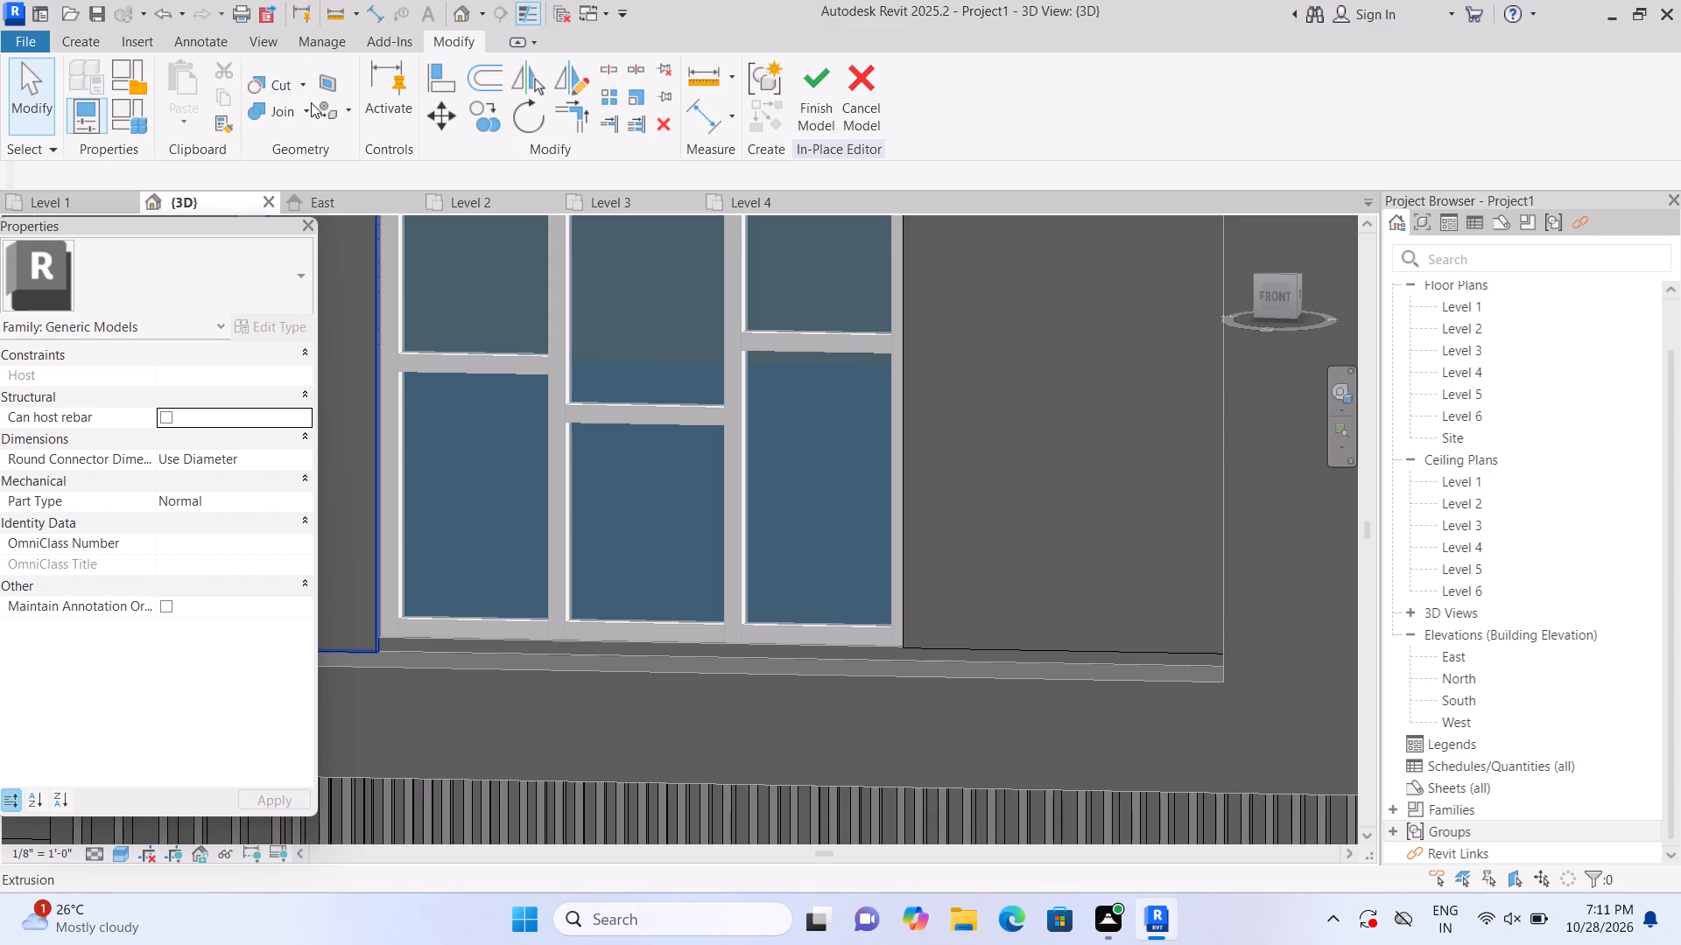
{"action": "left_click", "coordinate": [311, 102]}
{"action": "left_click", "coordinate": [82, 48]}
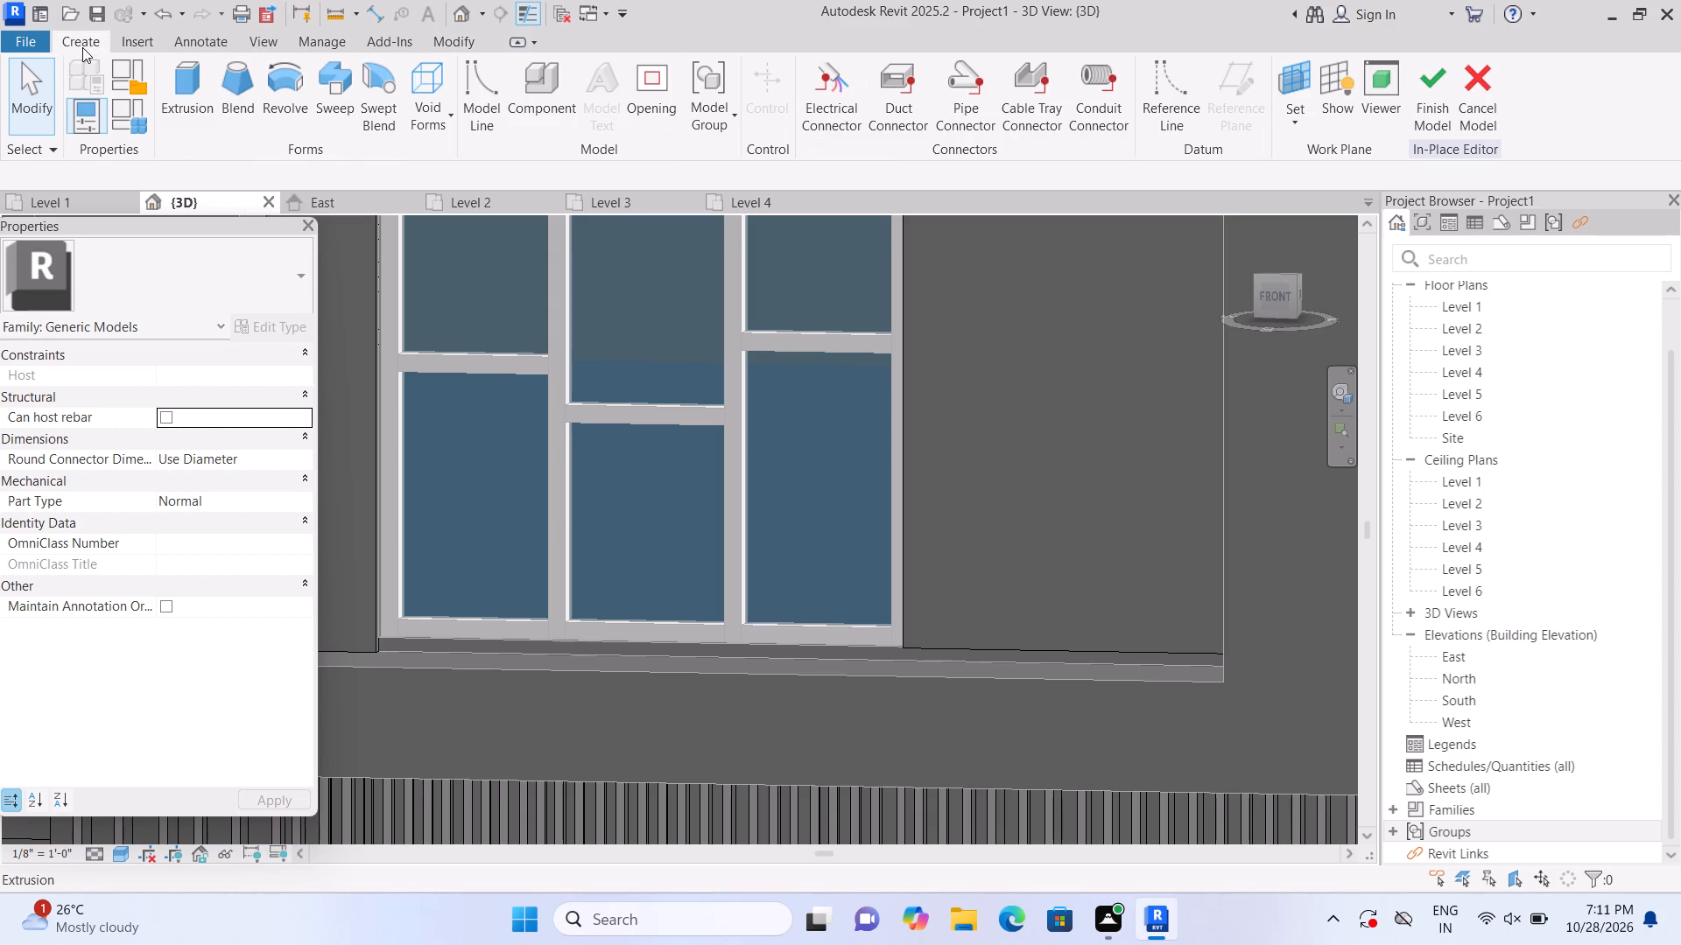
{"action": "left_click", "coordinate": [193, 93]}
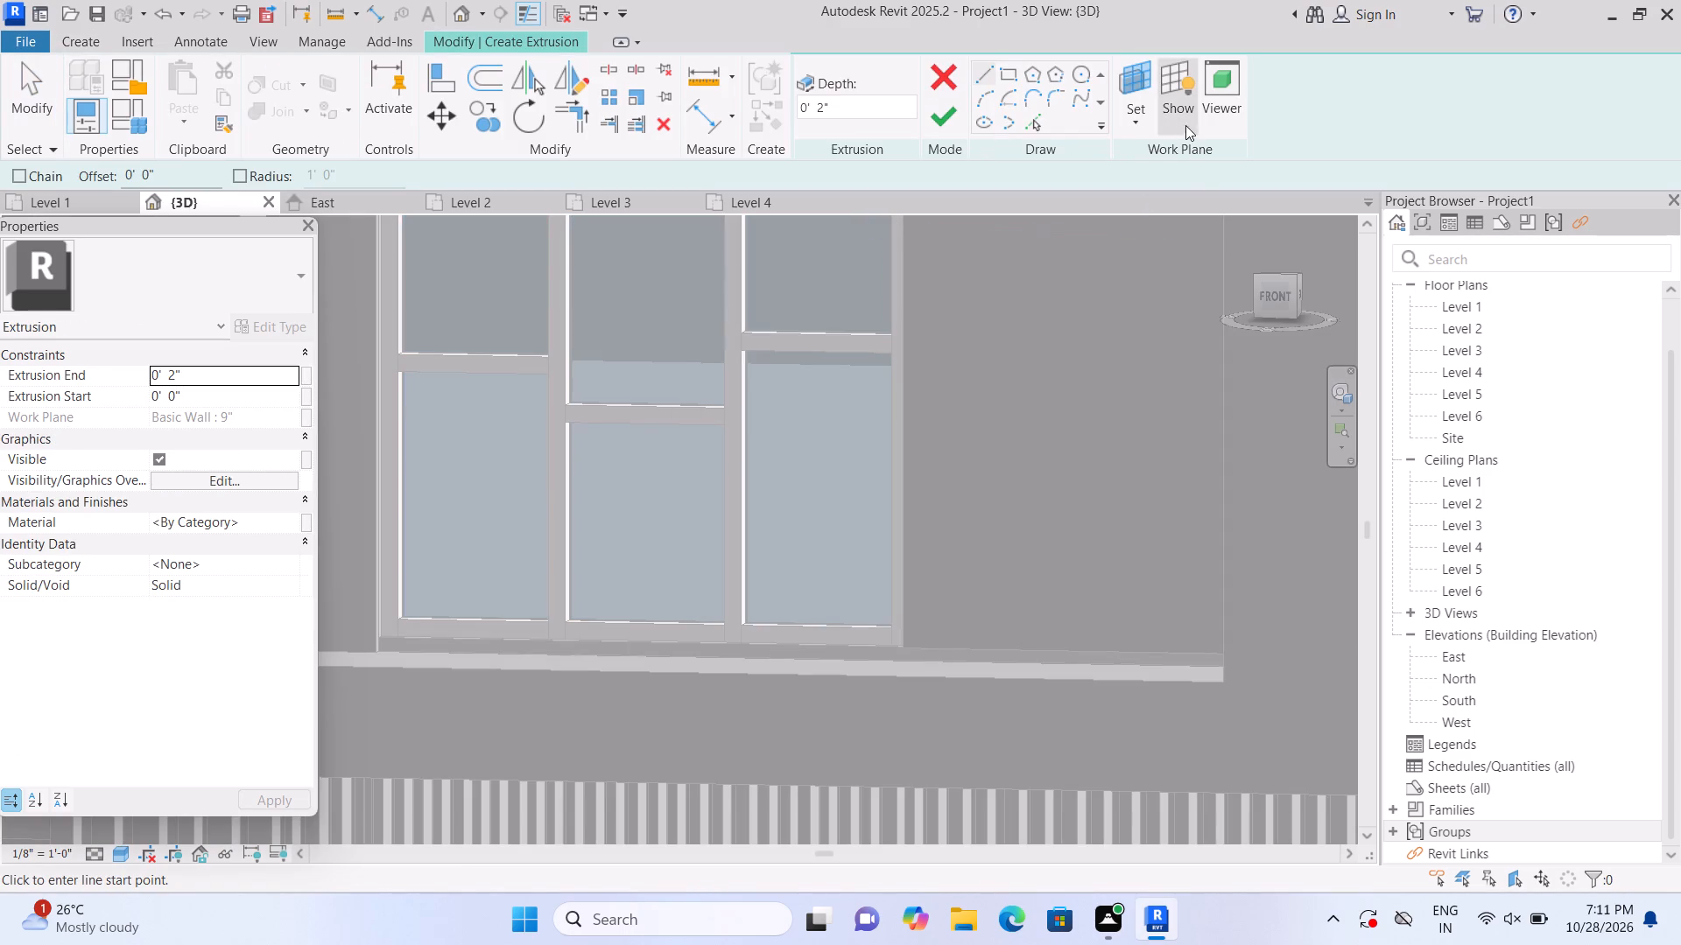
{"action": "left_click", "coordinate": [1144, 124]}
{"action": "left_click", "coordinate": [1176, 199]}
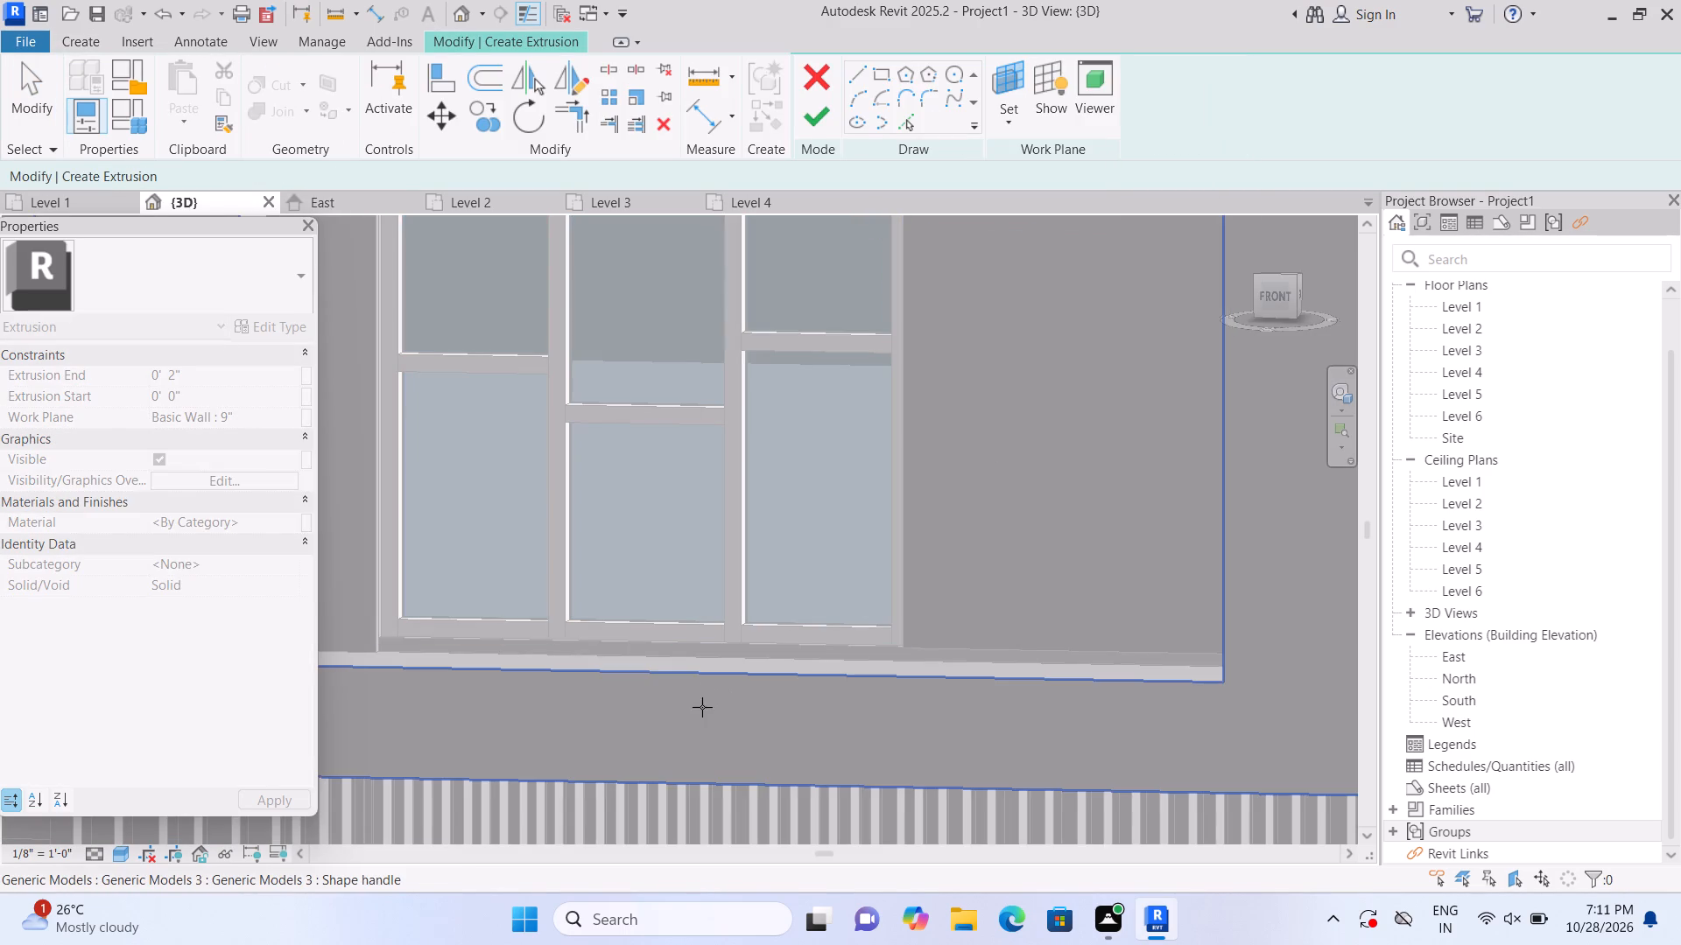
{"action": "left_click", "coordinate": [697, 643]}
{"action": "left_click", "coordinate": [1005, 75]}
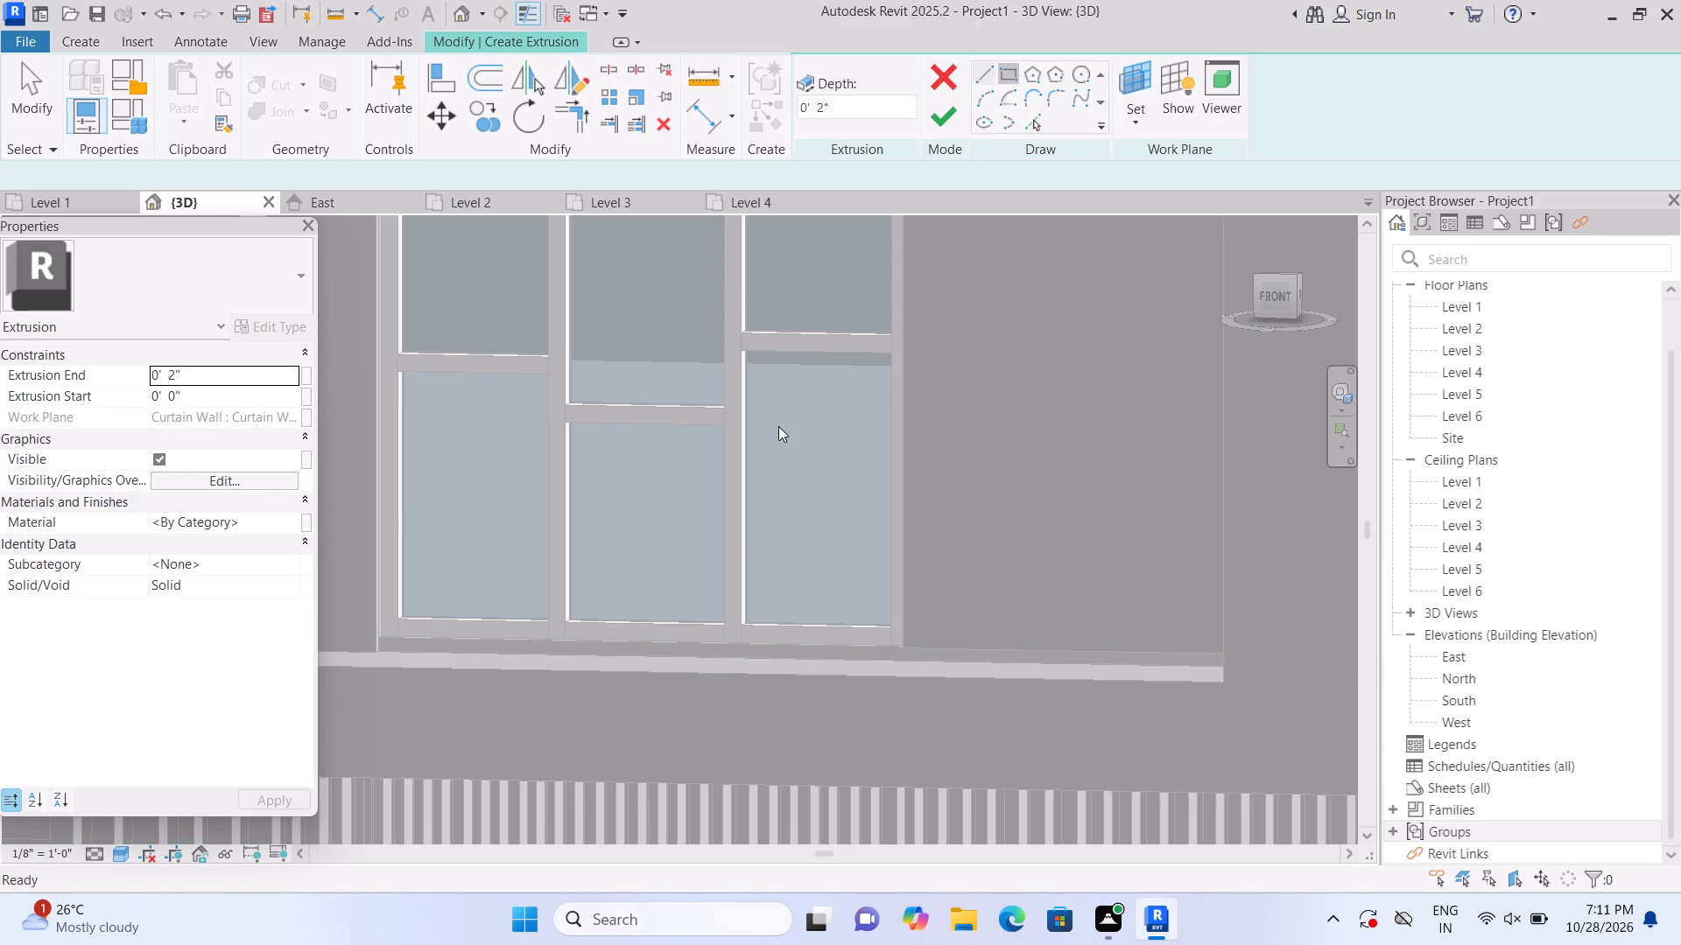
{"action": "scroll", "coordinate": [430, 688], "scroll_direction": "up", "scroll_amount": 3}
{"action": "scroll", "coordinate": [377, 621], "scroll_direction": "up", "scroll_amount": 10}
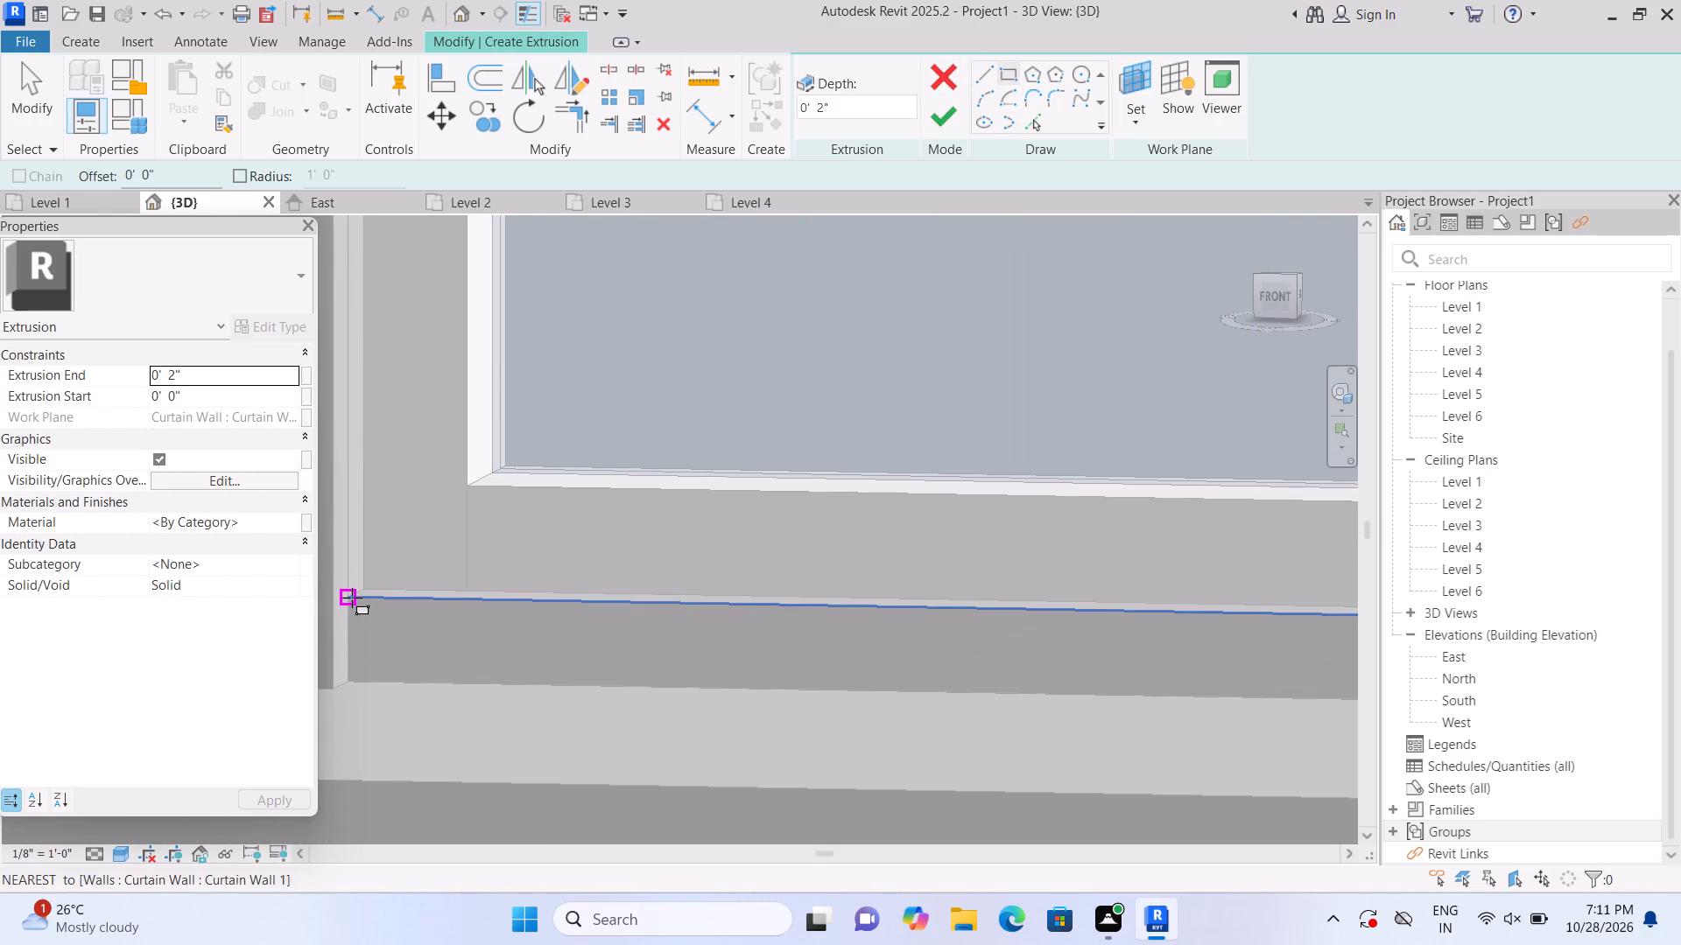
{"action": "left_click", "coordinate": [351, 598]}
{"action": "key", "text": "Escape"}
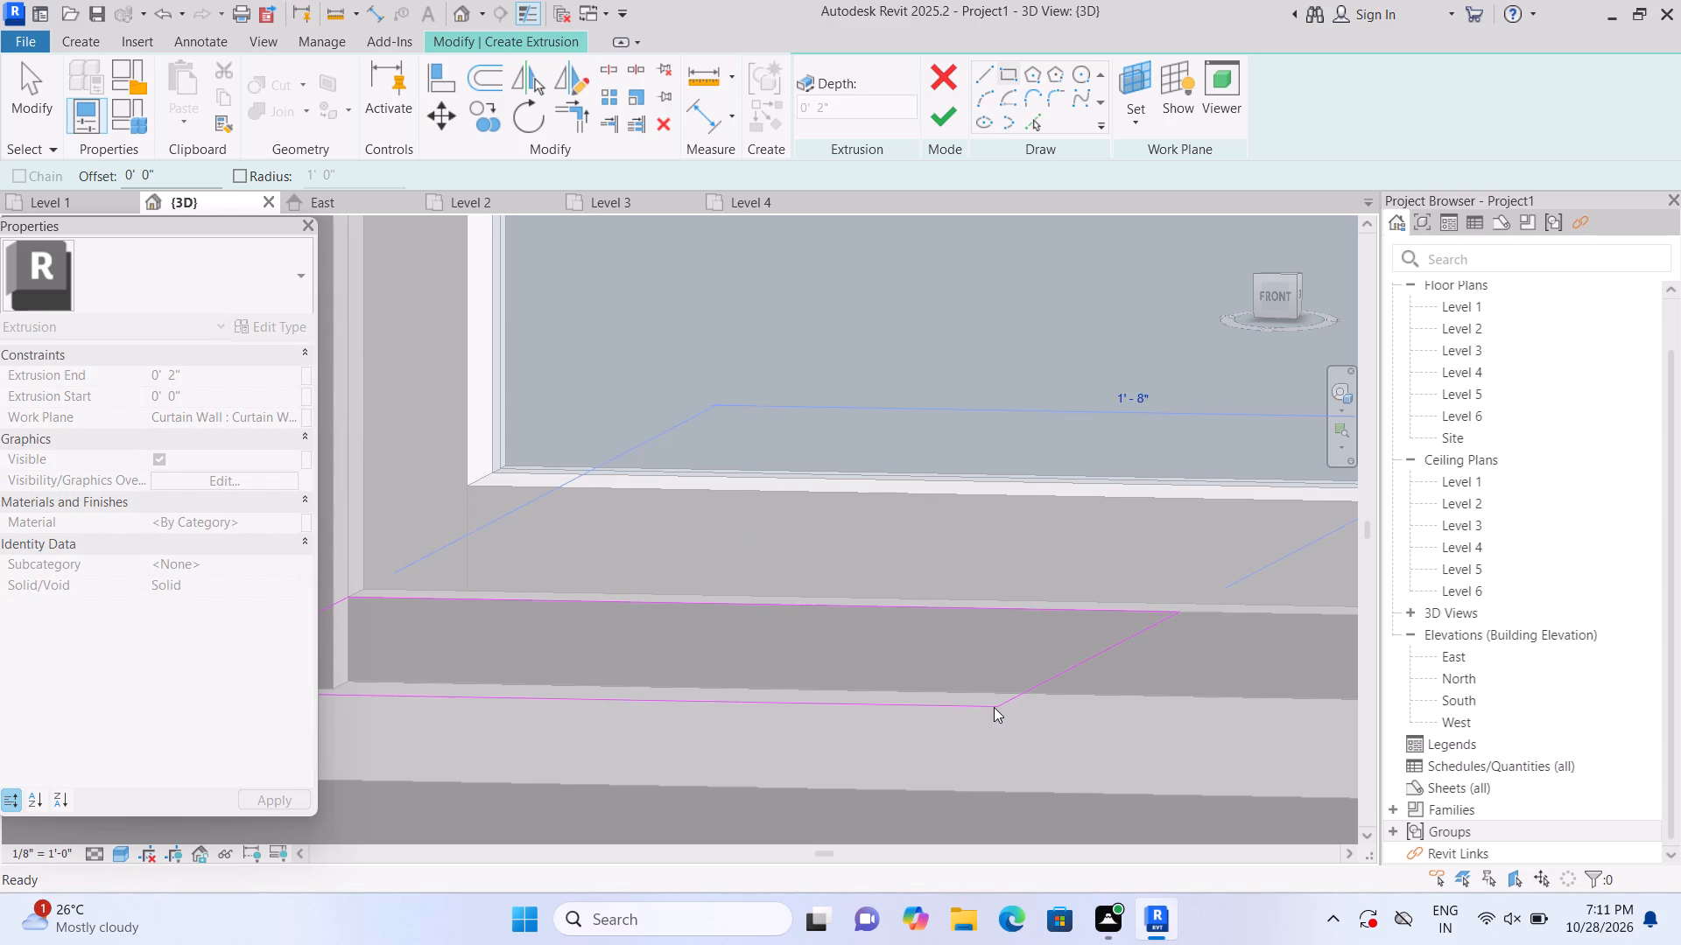
Pick the recess's back wall as work plane and extrude a 2" solid strip about 2" high under the middle-storey window to the recess's far edge.
{"action": "left_click", "coordinate": [1137, 125]}
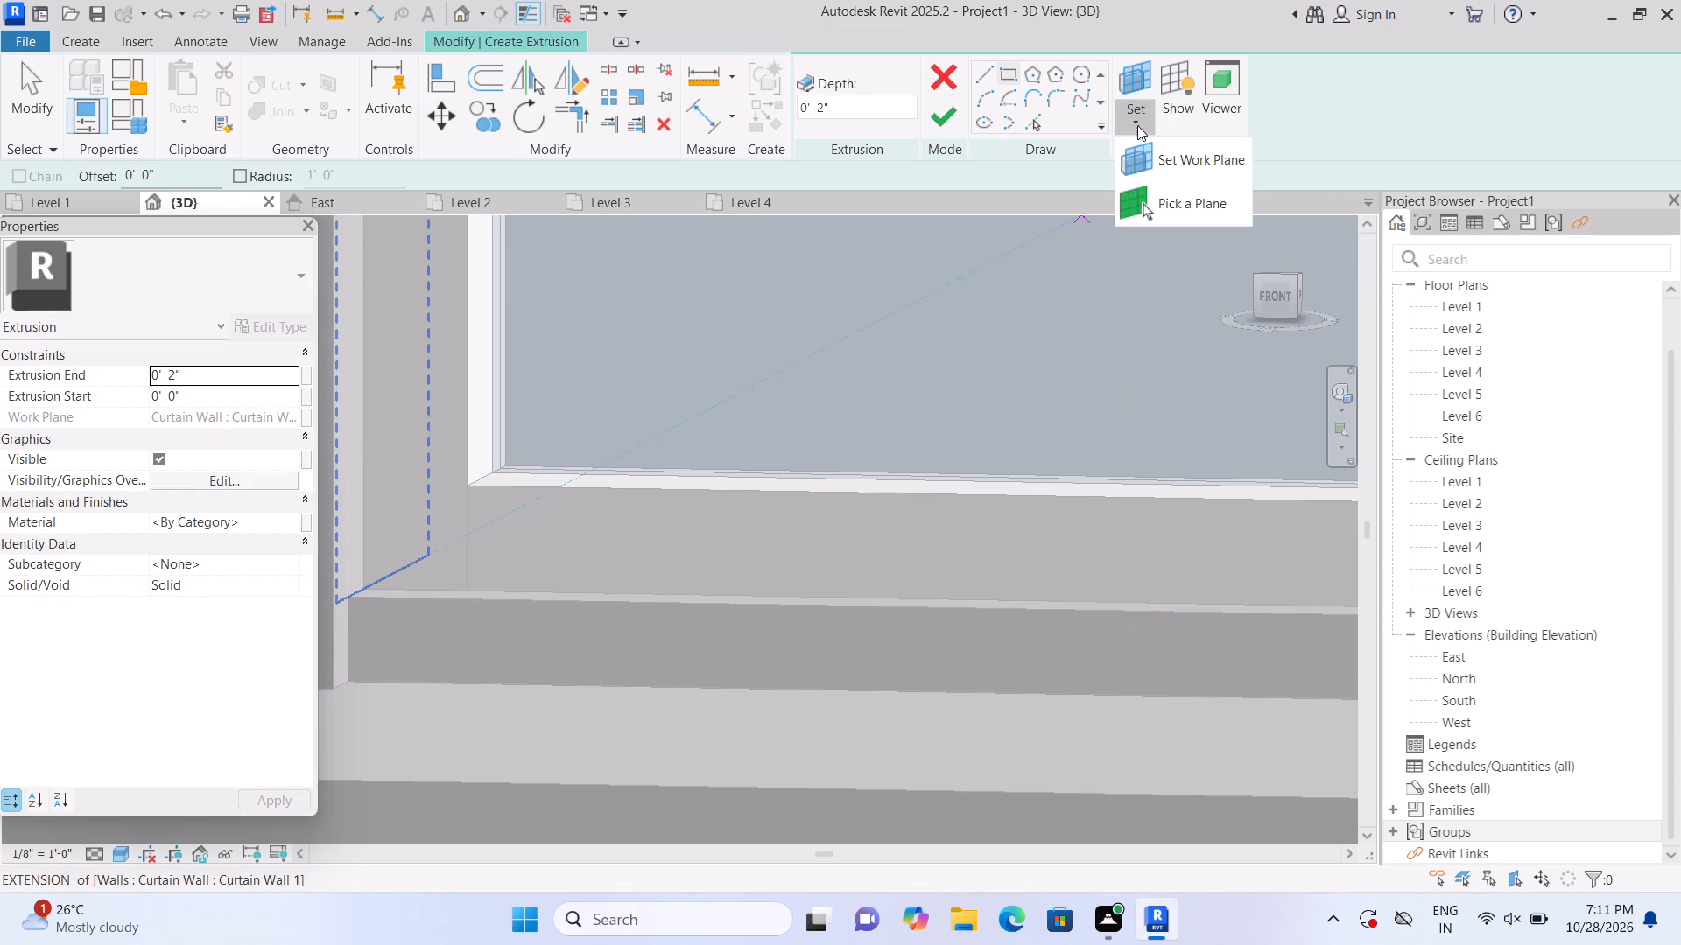
{"action": "left_click", "coordinate": [1164, 205]}
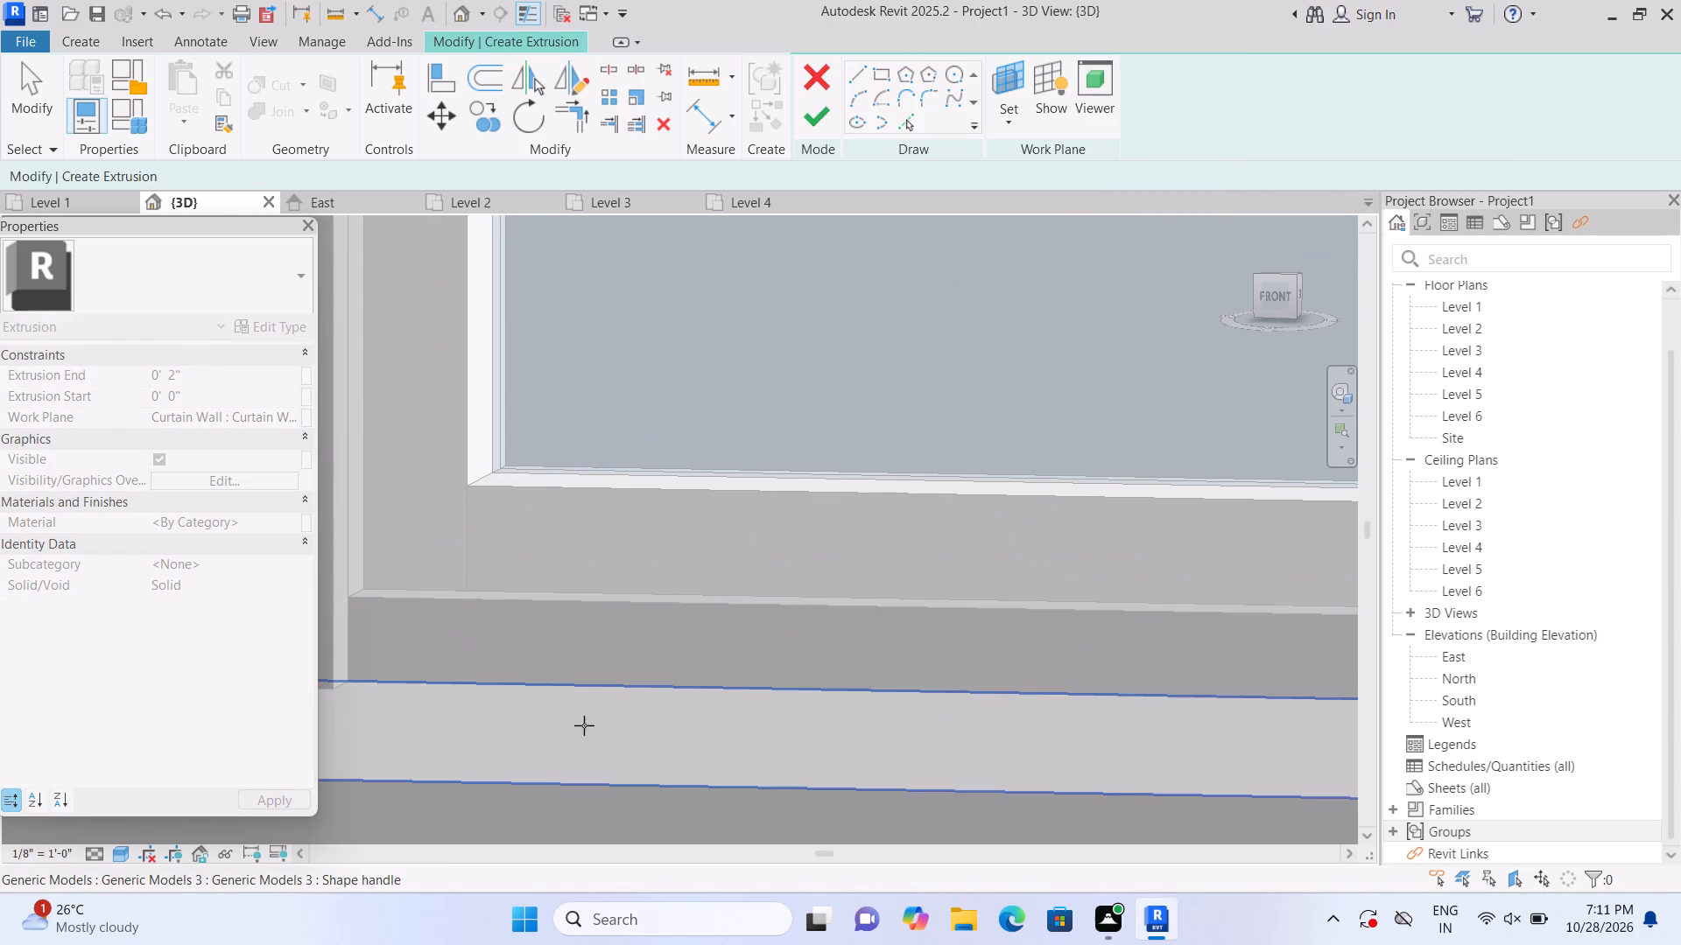
{"action": "left_click", "coordinate": [555, 664]}
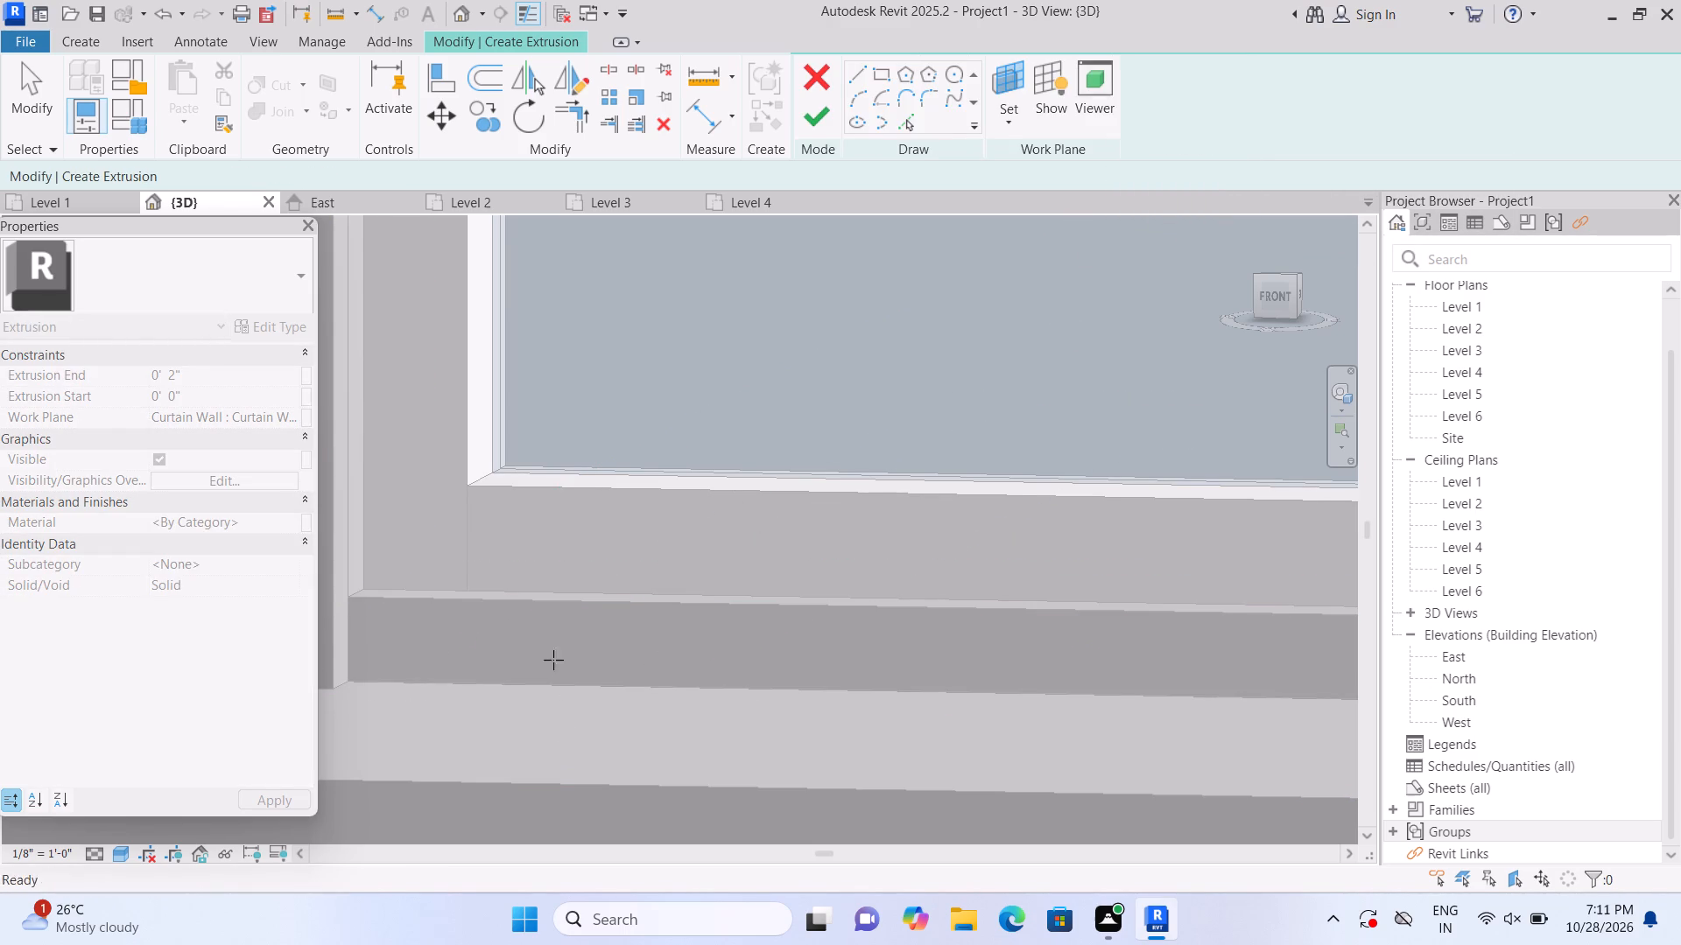
{"action": "left_click", "coordinate": [1013, 69]}
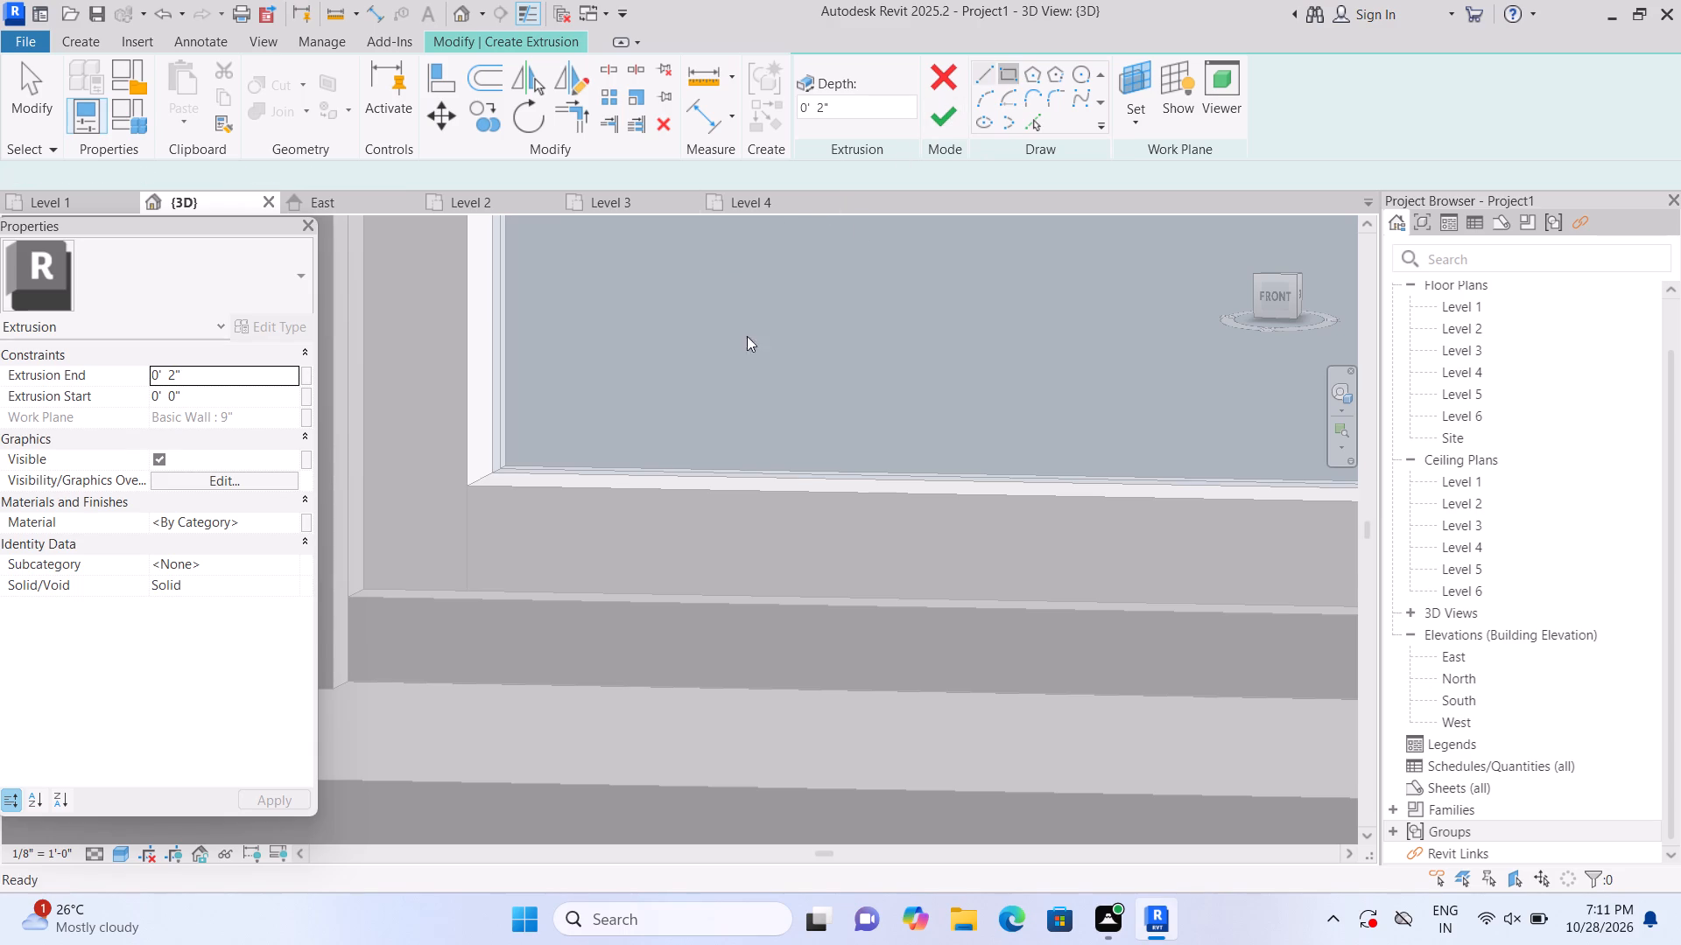
{"action": "left_click", "coordinate": [346, 602]}
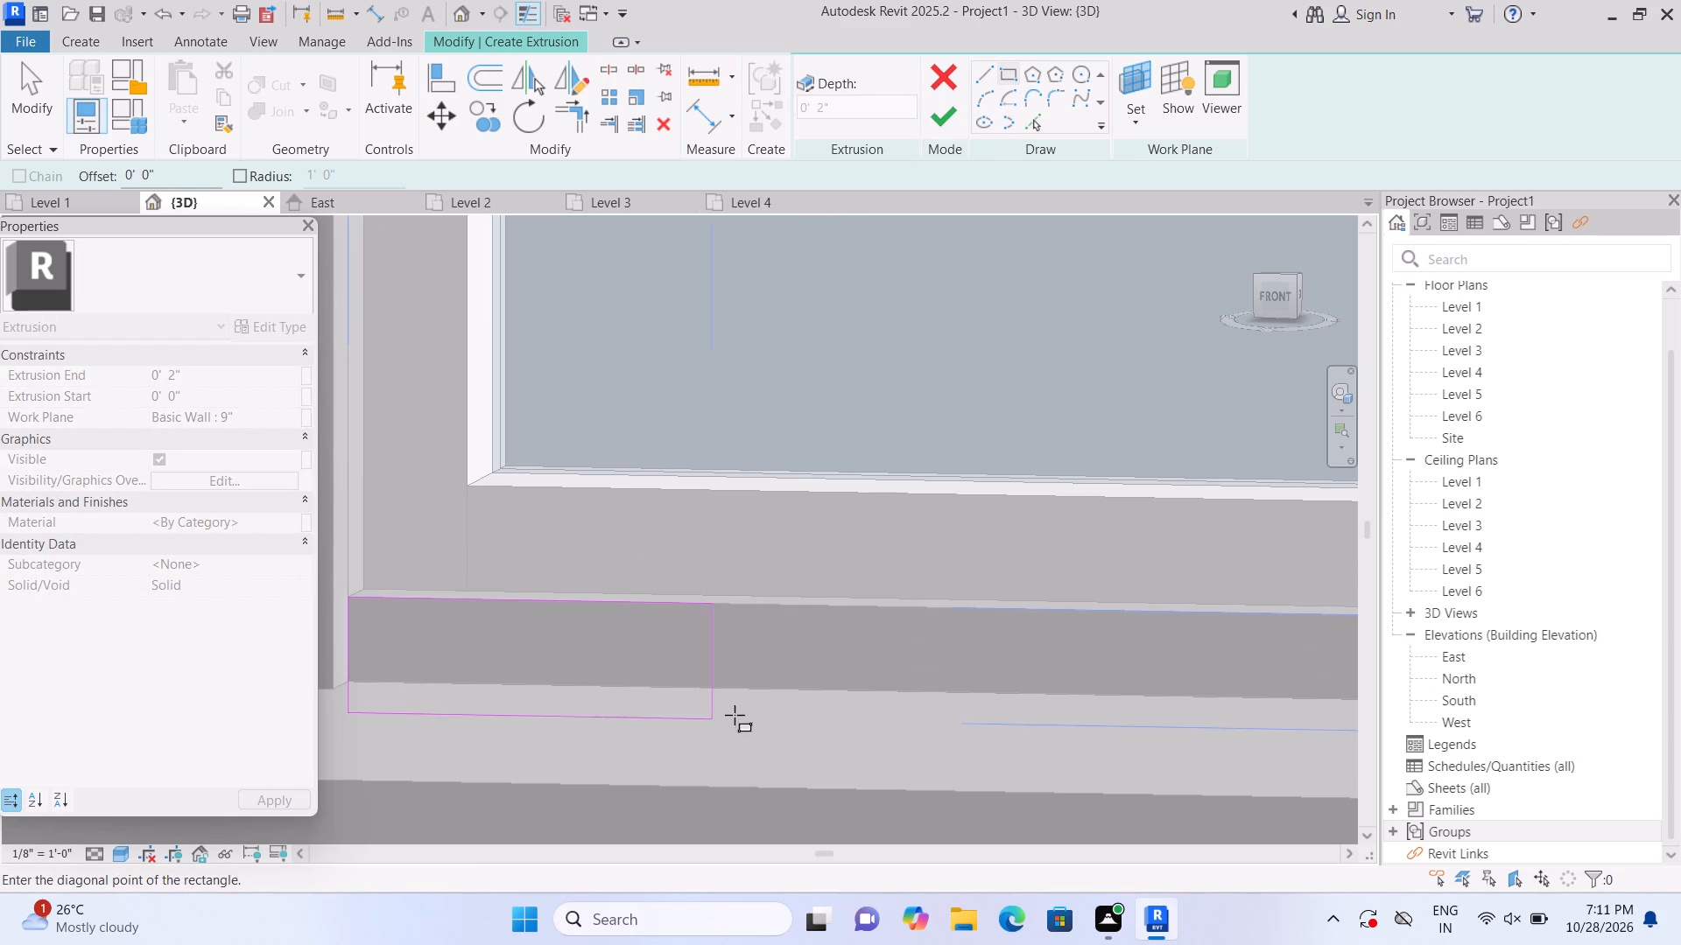
{"action": "middle_click_drag", "start_coordinate": [903, 697], "coordinate": [464, 642]}
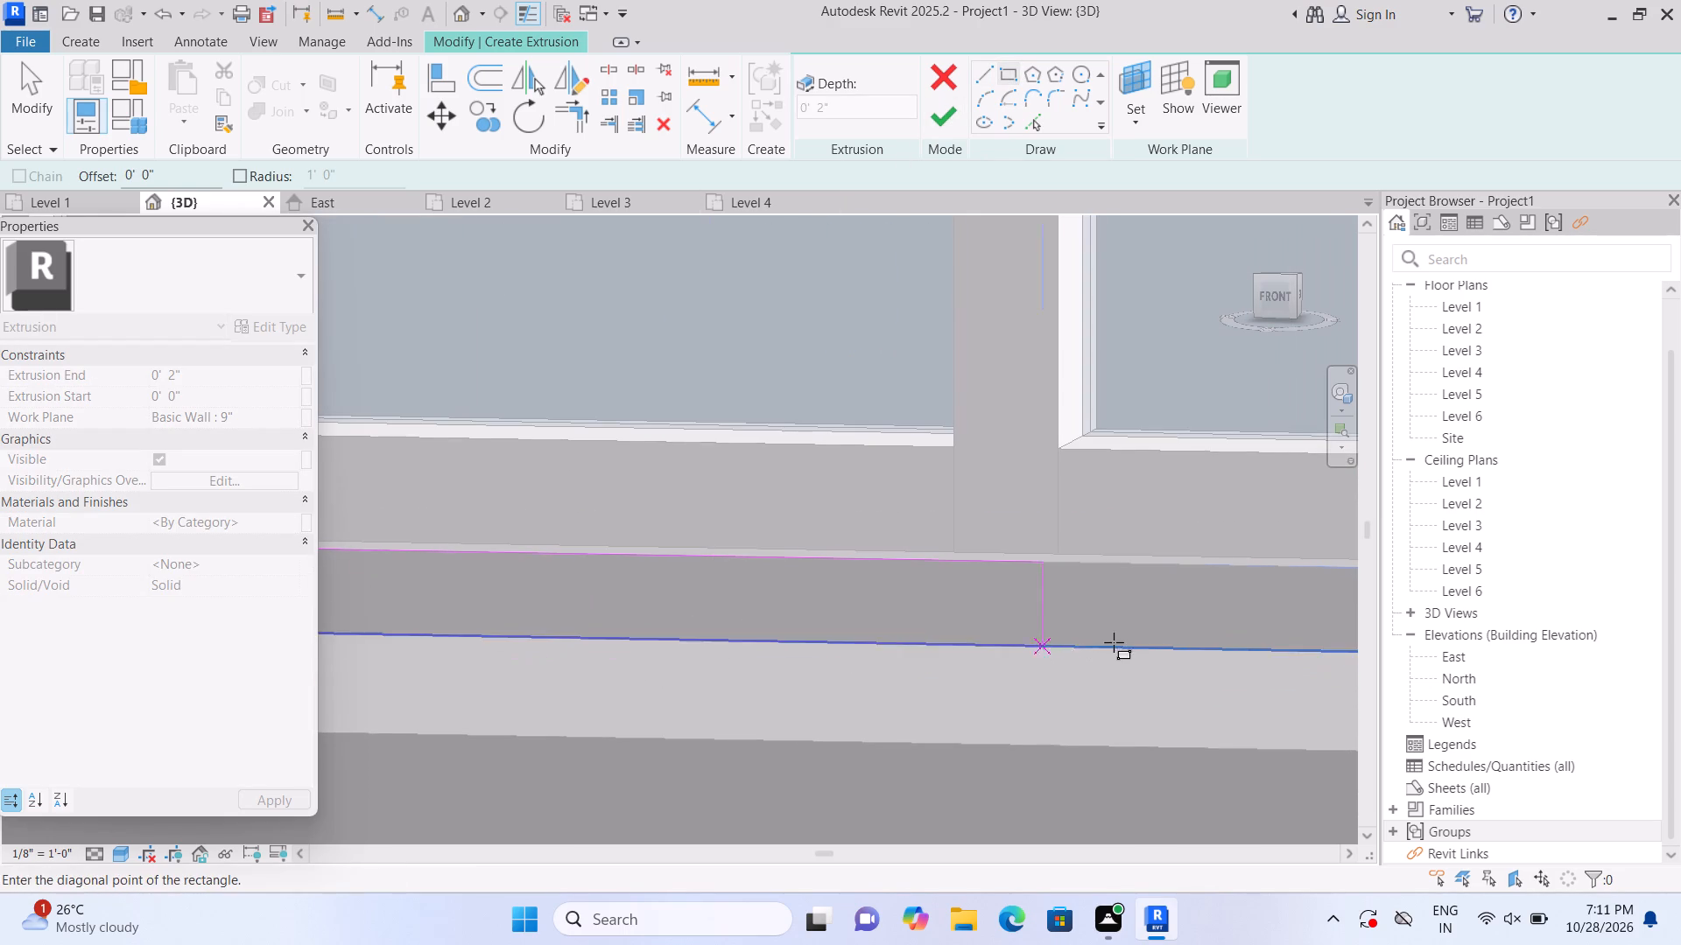
{"action": "middle_click_drag", "start_coordinate": [1156, 641], "coordinate": [664, 630]}
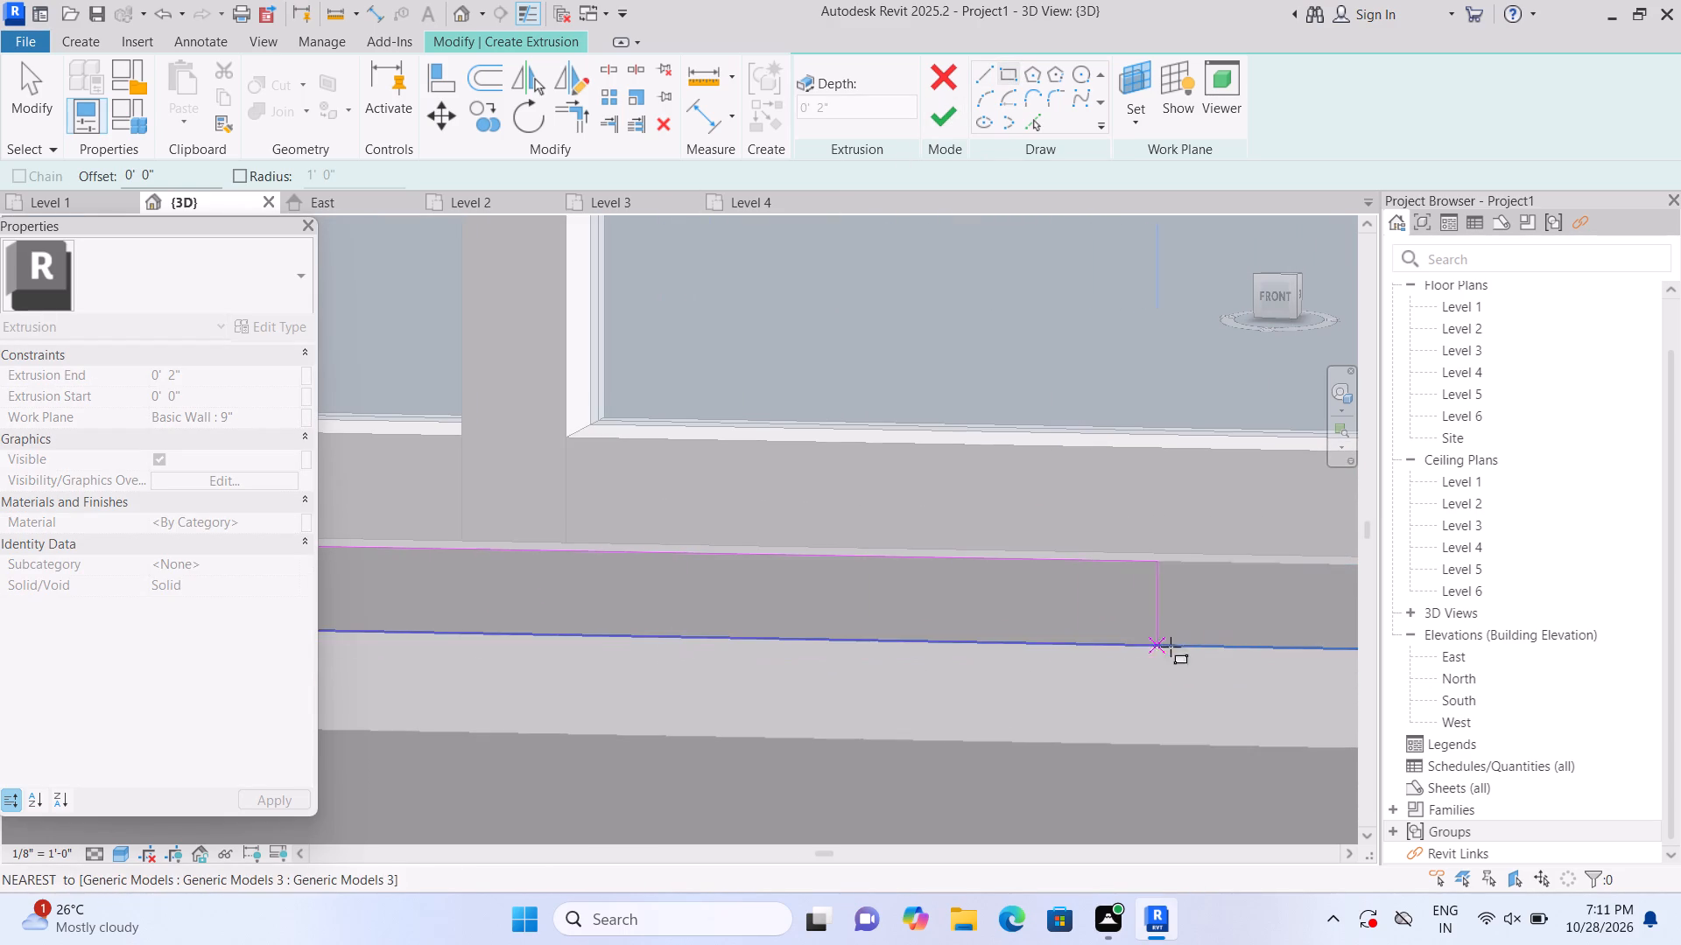
{"action": "middle_click_drag", "start_coordinate": [1200, 640], "coordinate": [420, 636]}
{"action": "middle_click_drag", "start_coordinate": [1070, 638], "coordinate": [212, 615]}
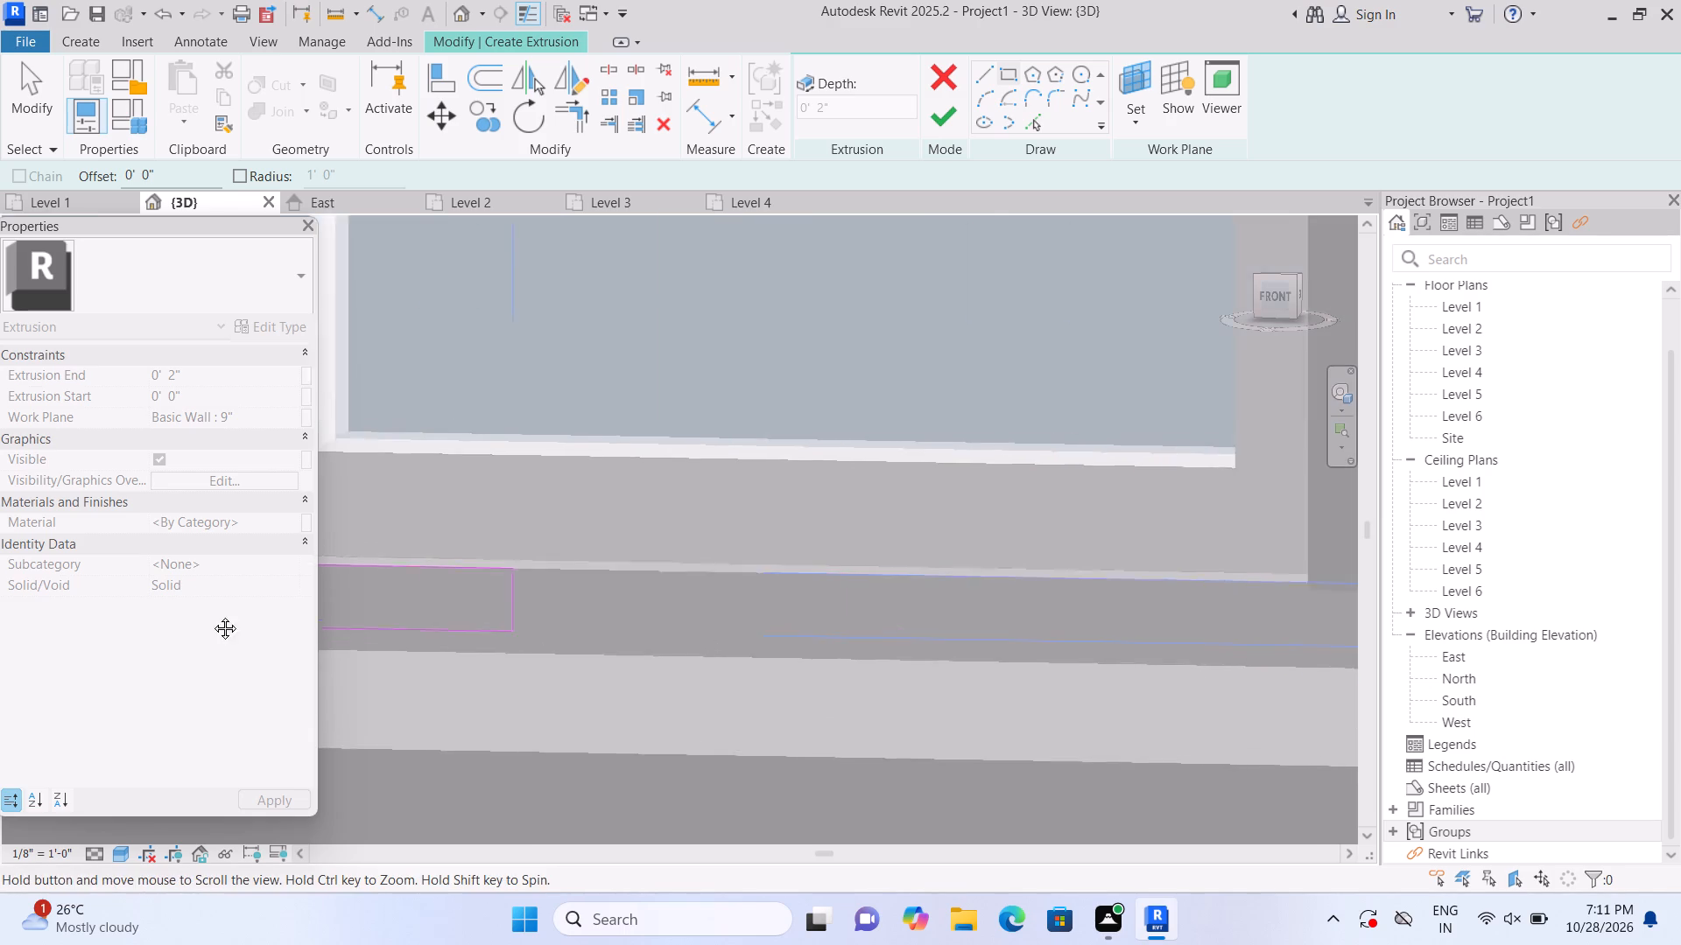
{"action": "middle_click_drag", "start_coordinate": [212, 615], "coordinate": [0, 612]}
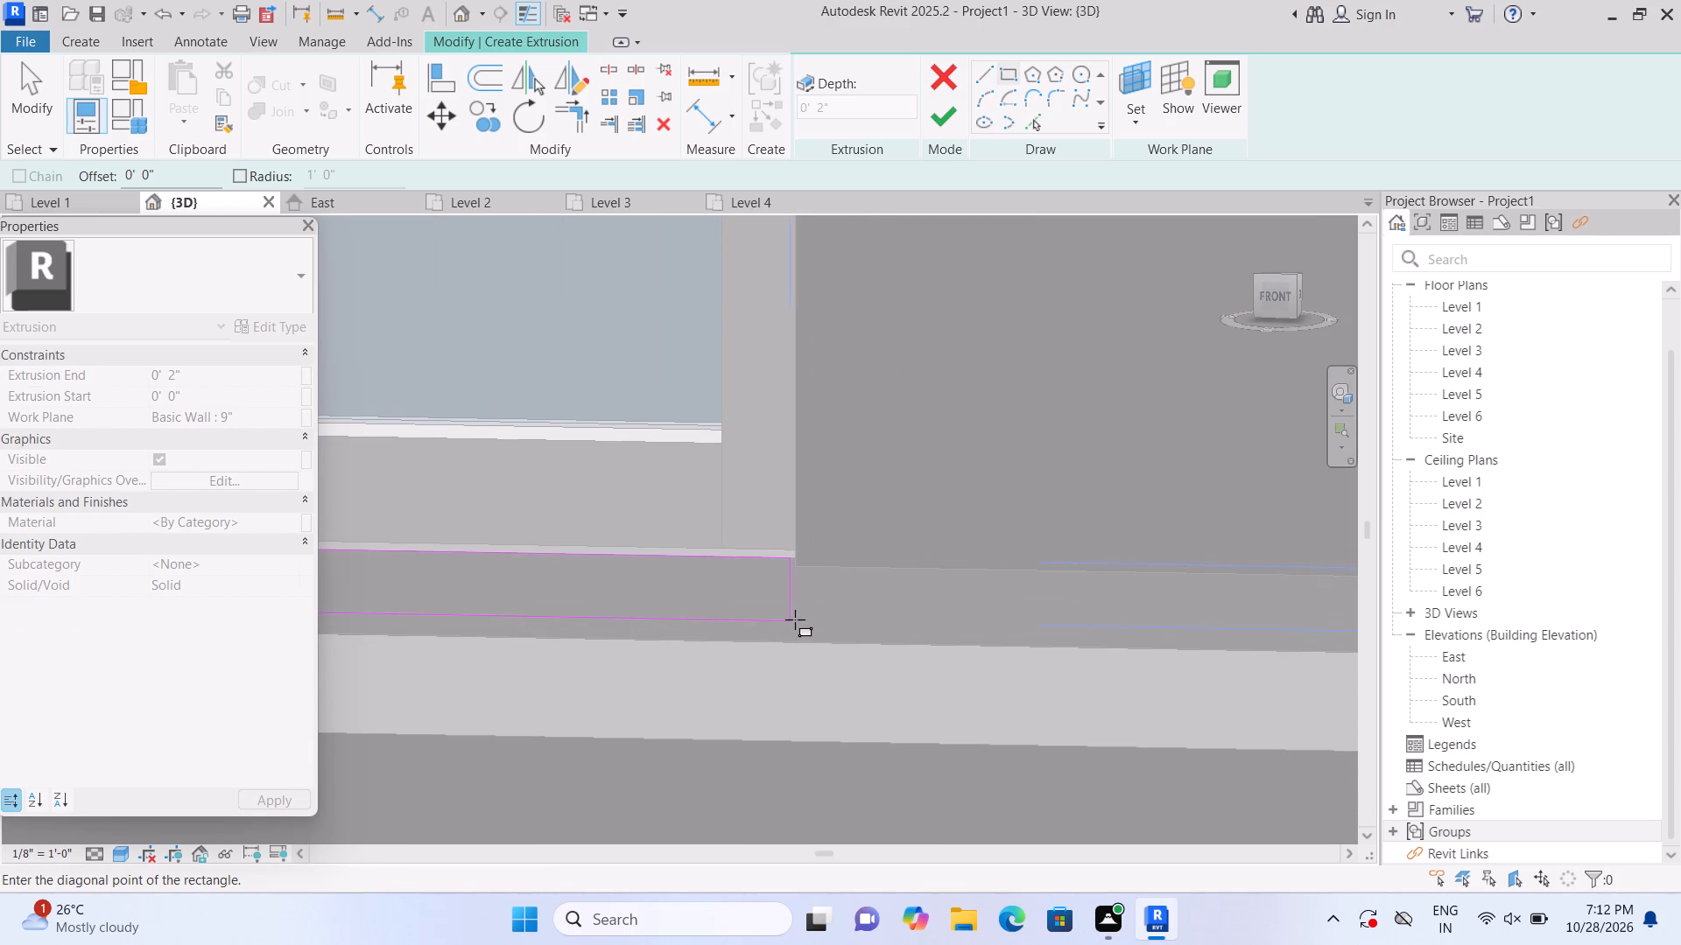
{"action": "scroll", "coordinate": [795, 619], "scroll_direction": "down", "scroll_amount": 13}
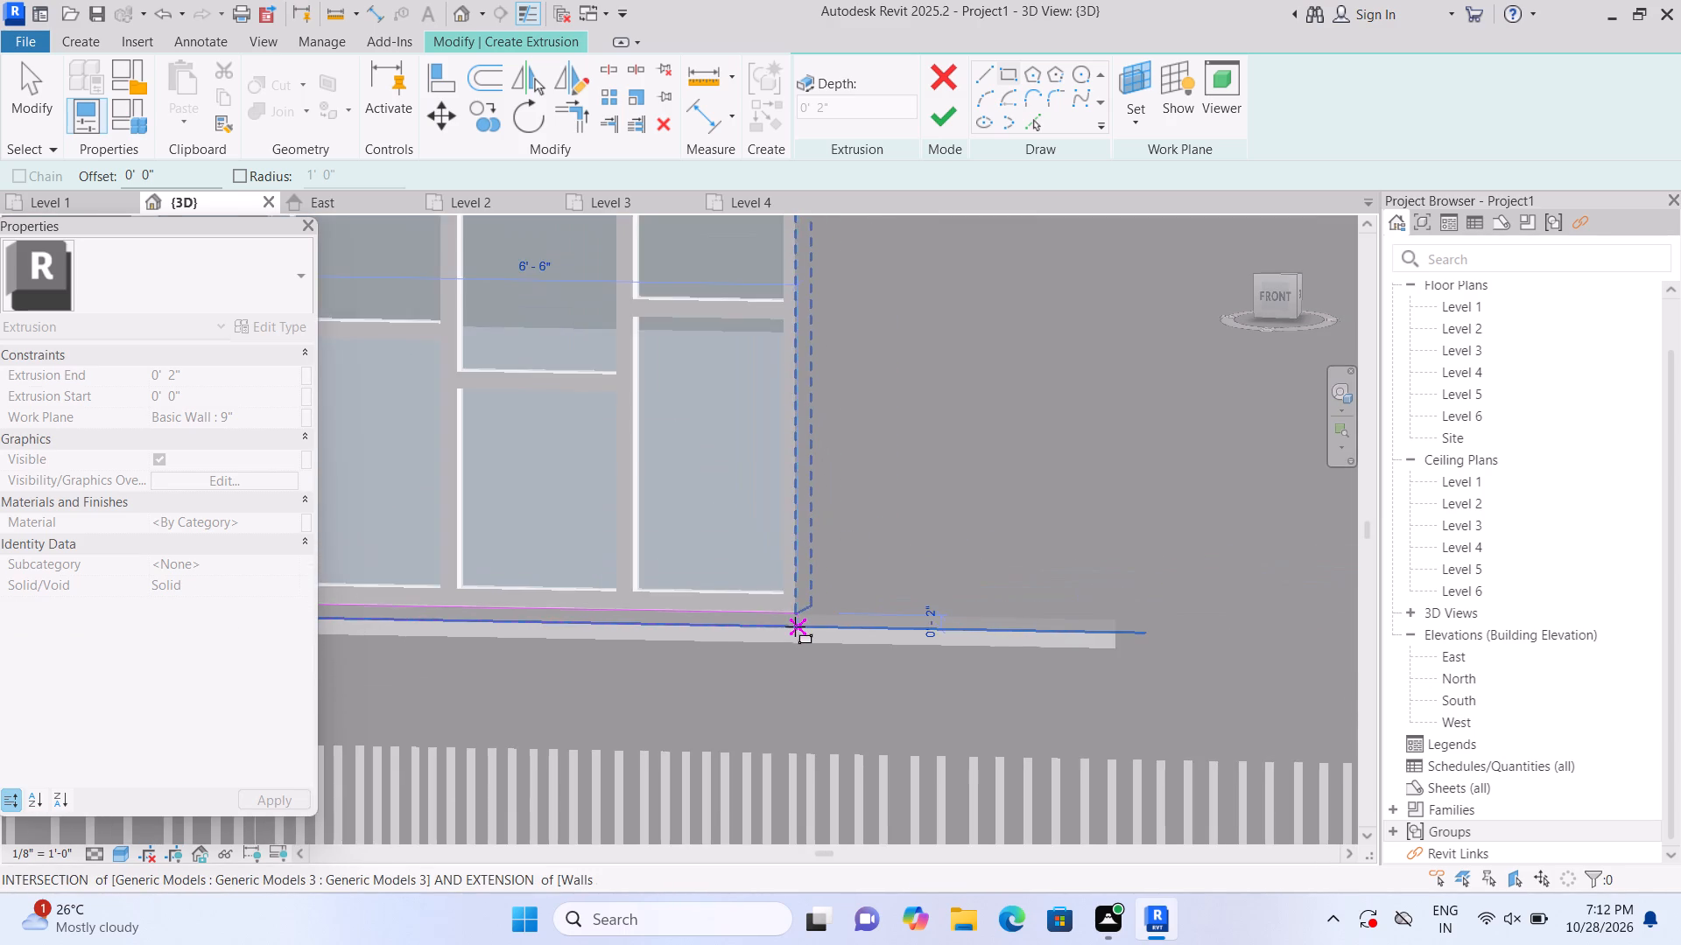
{"action": "scroll", "coordinate": [795, 626], "scroll_direction": "down", "scroll_amount": 3}
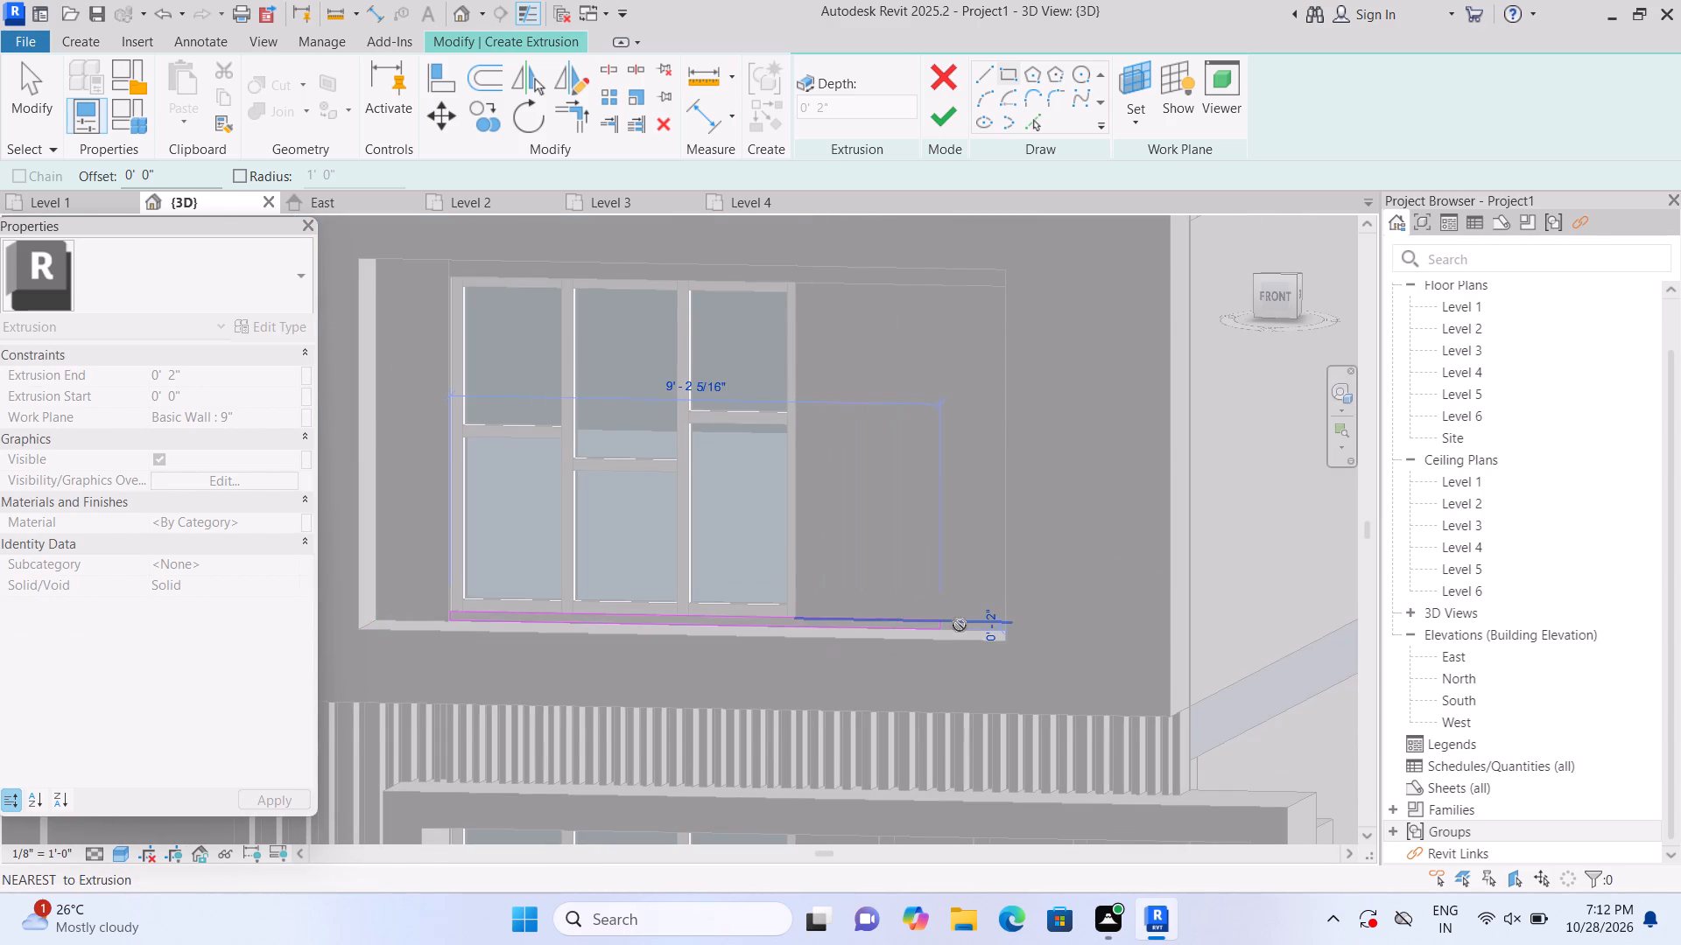
{"action": "scroll", "coordinate": [958, 628], "scroll_direction": "up", "scroll_amount": 7}
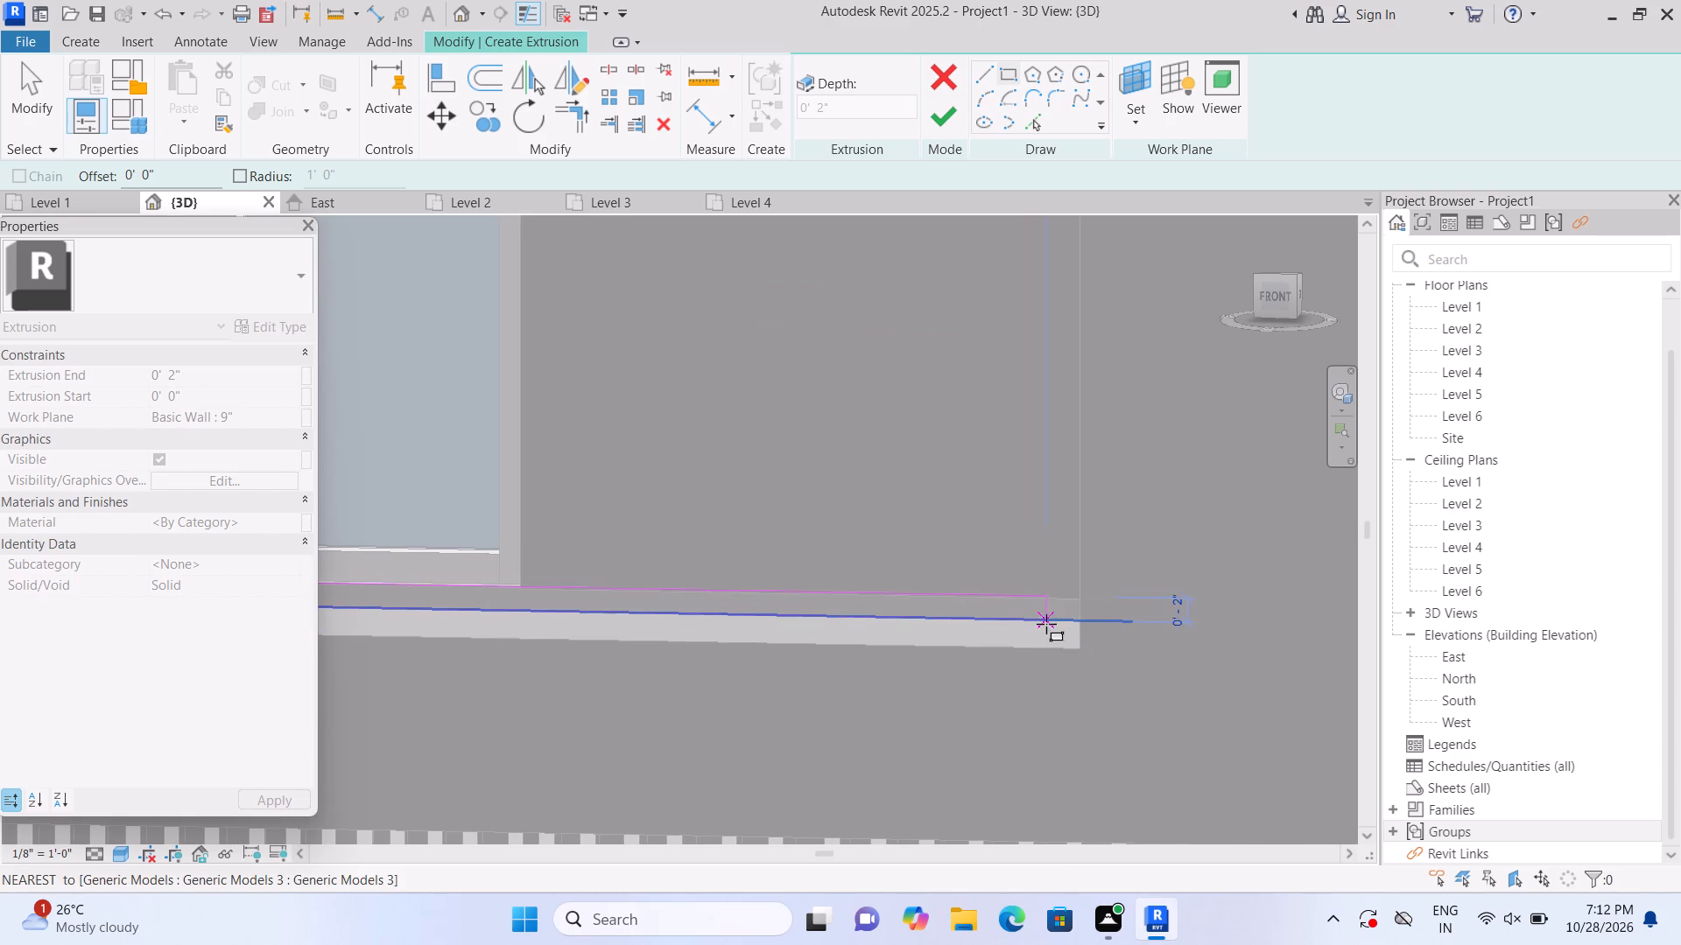
{"action": "scroll", "coordinate": [1077, 632], "scroll_direction": "up", "scroll_amount": 3}
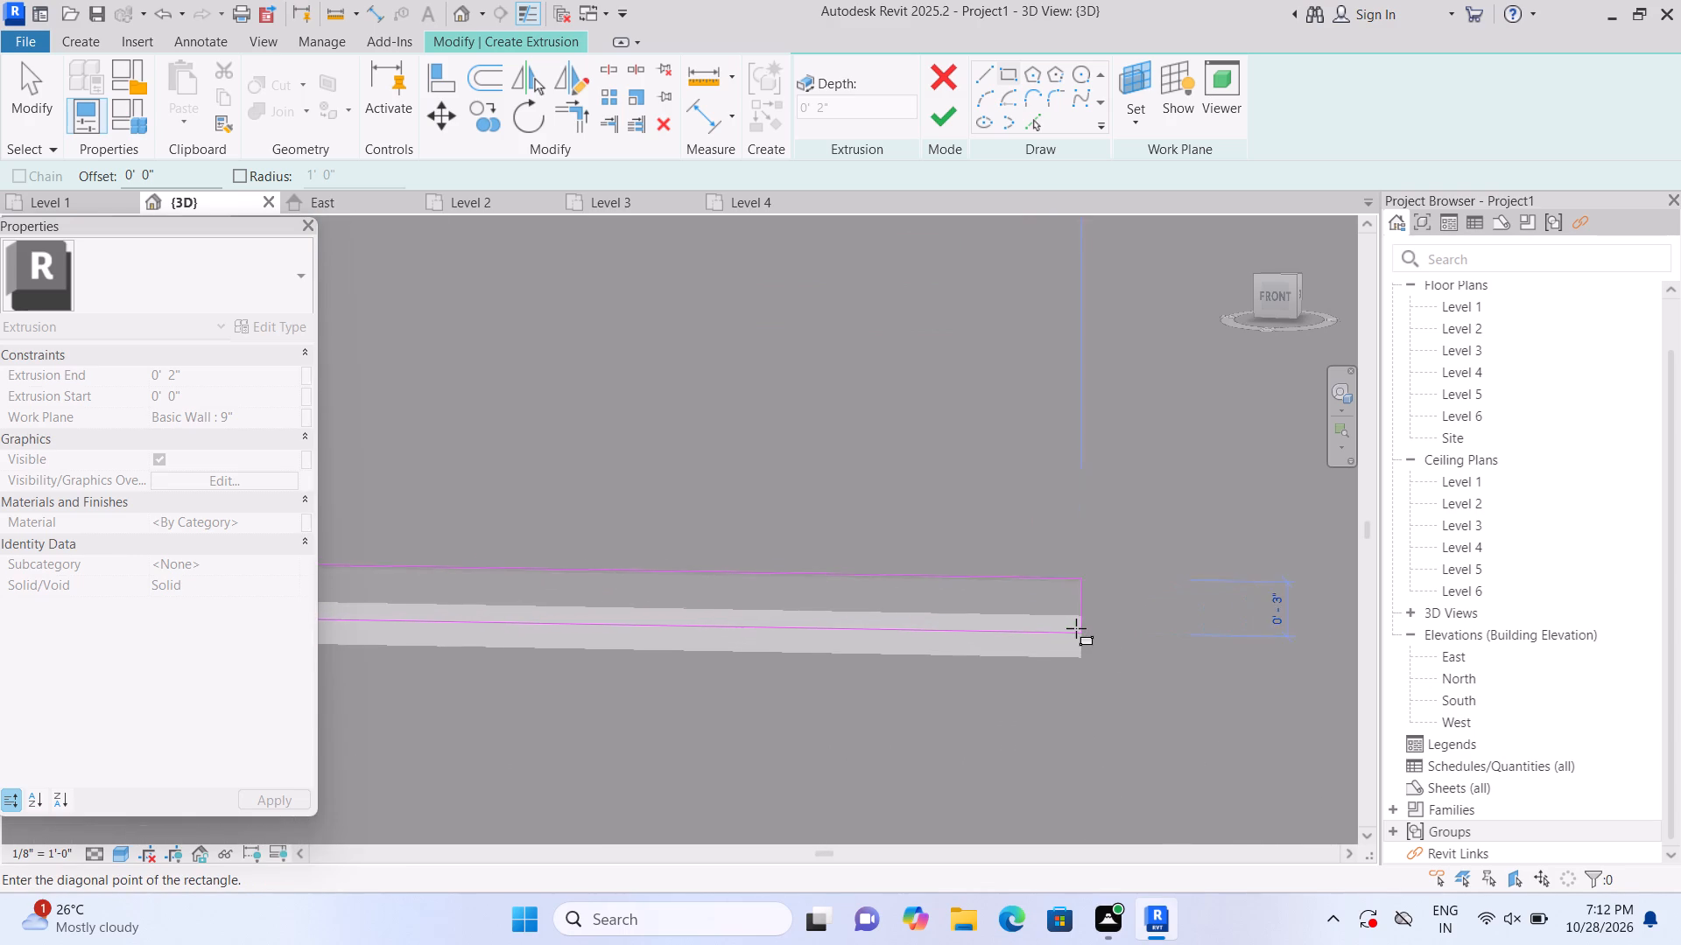
{"action": "scroll", "coordinate": [1076, 628], "scroll_direction": "up", "scroll_amount": 5}
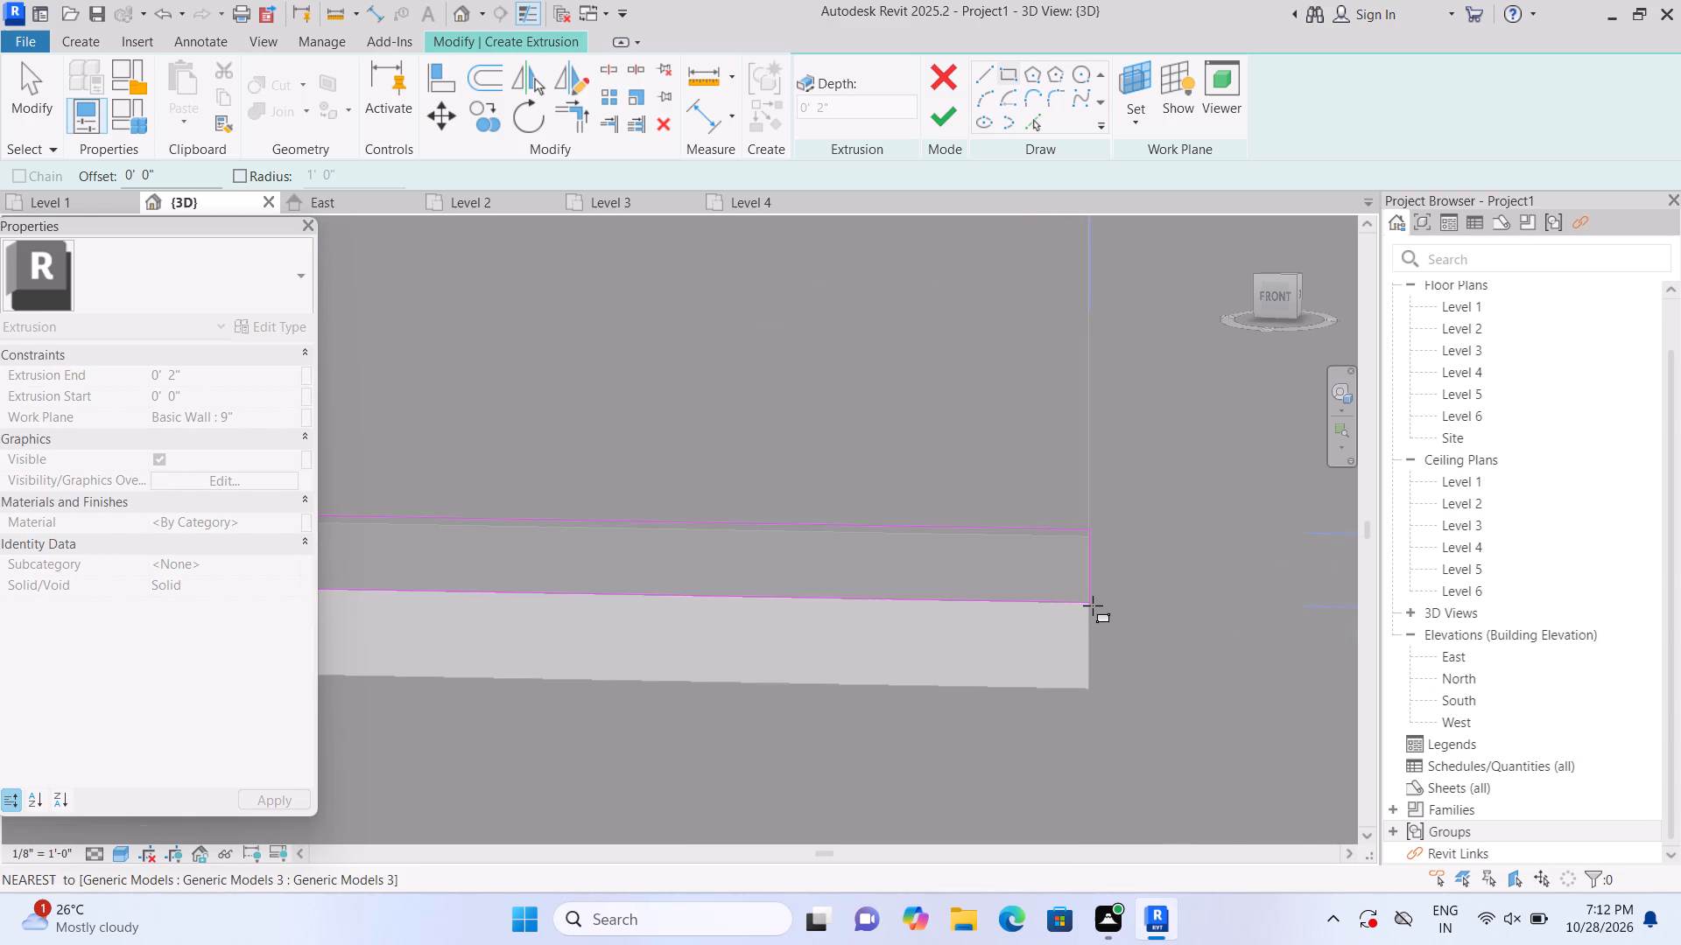
{"action": "left_click", "coordinate": [1094, 605]}
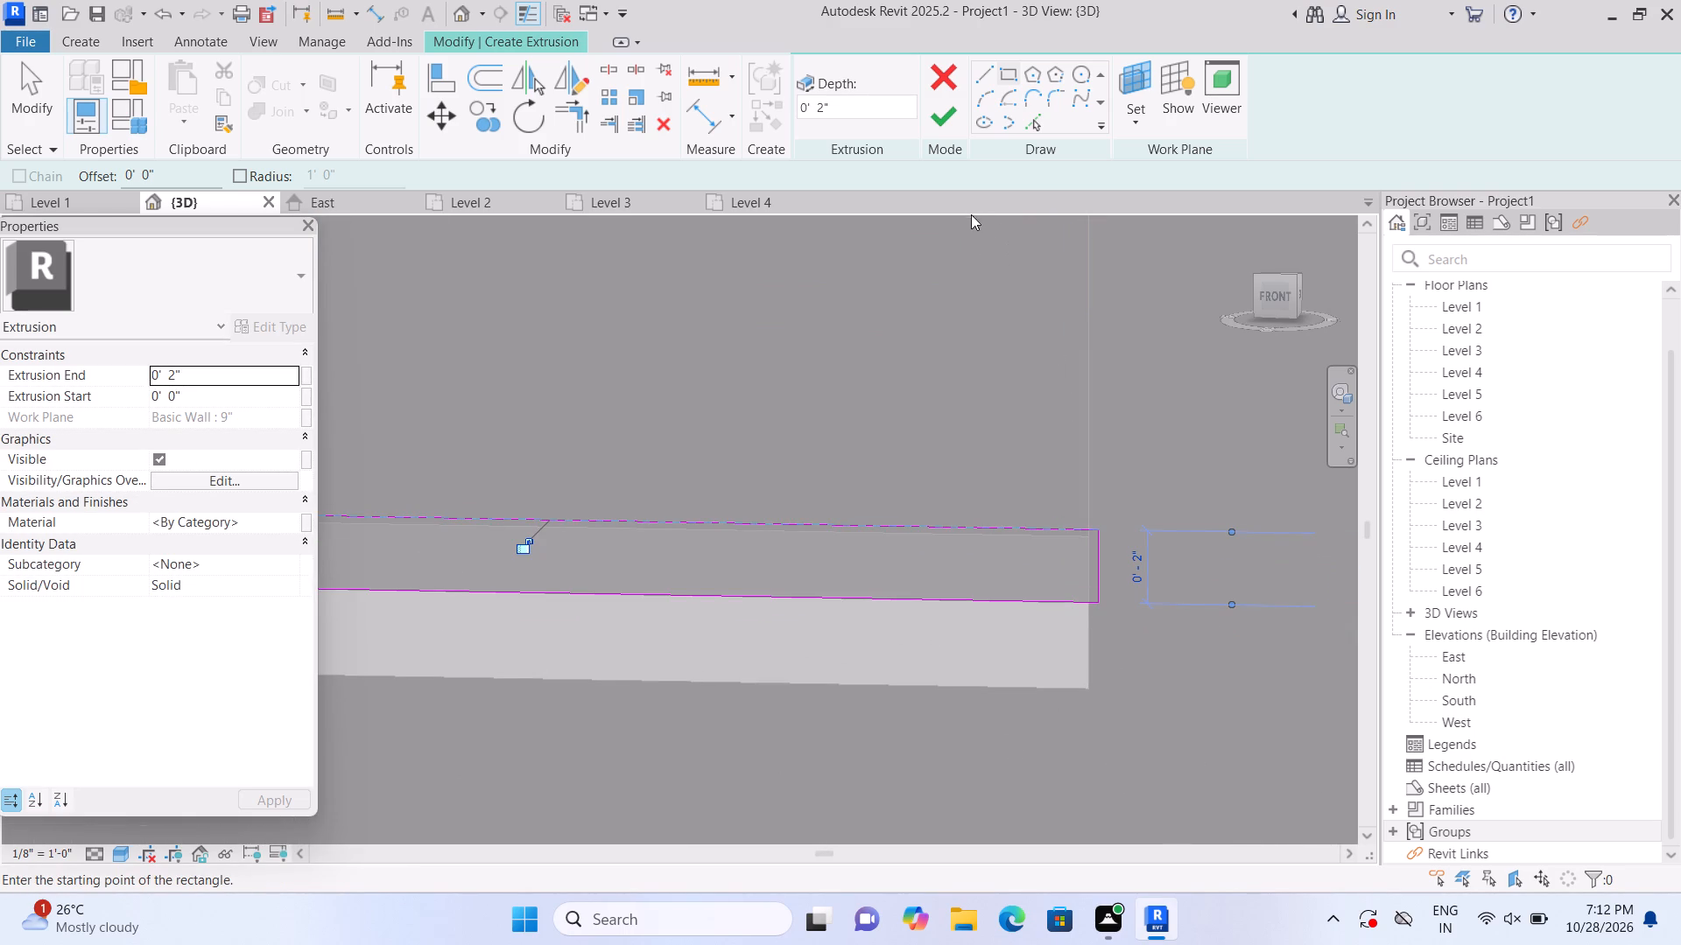
{"action": "left_click", "coordinate": [947, 123]}
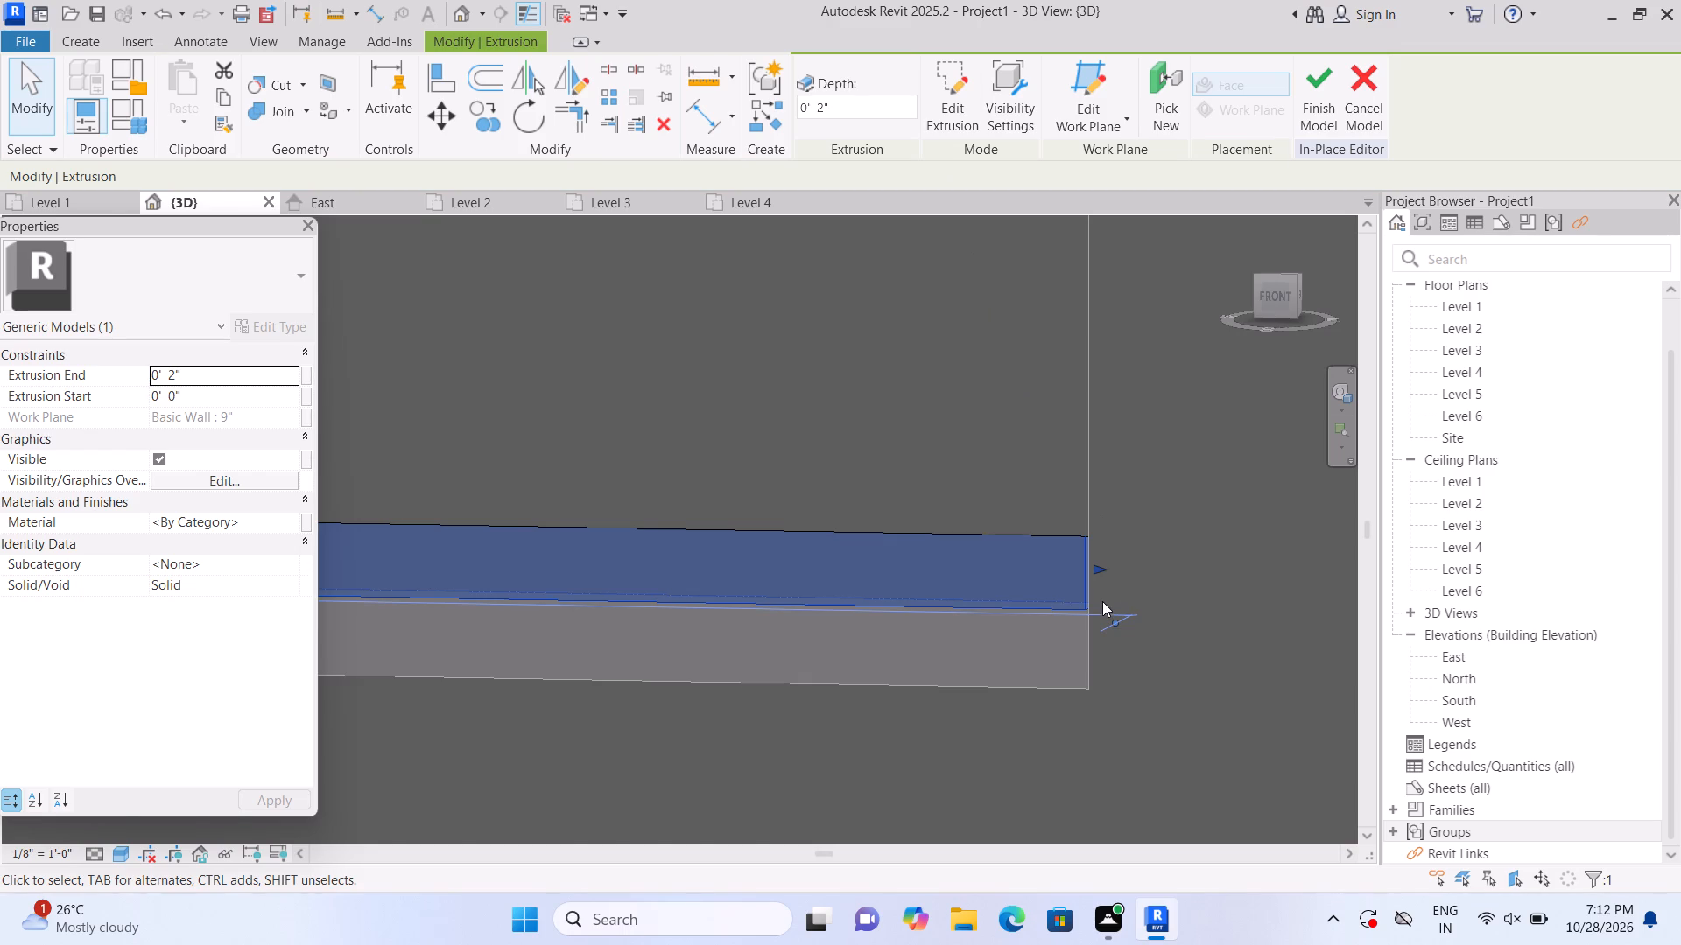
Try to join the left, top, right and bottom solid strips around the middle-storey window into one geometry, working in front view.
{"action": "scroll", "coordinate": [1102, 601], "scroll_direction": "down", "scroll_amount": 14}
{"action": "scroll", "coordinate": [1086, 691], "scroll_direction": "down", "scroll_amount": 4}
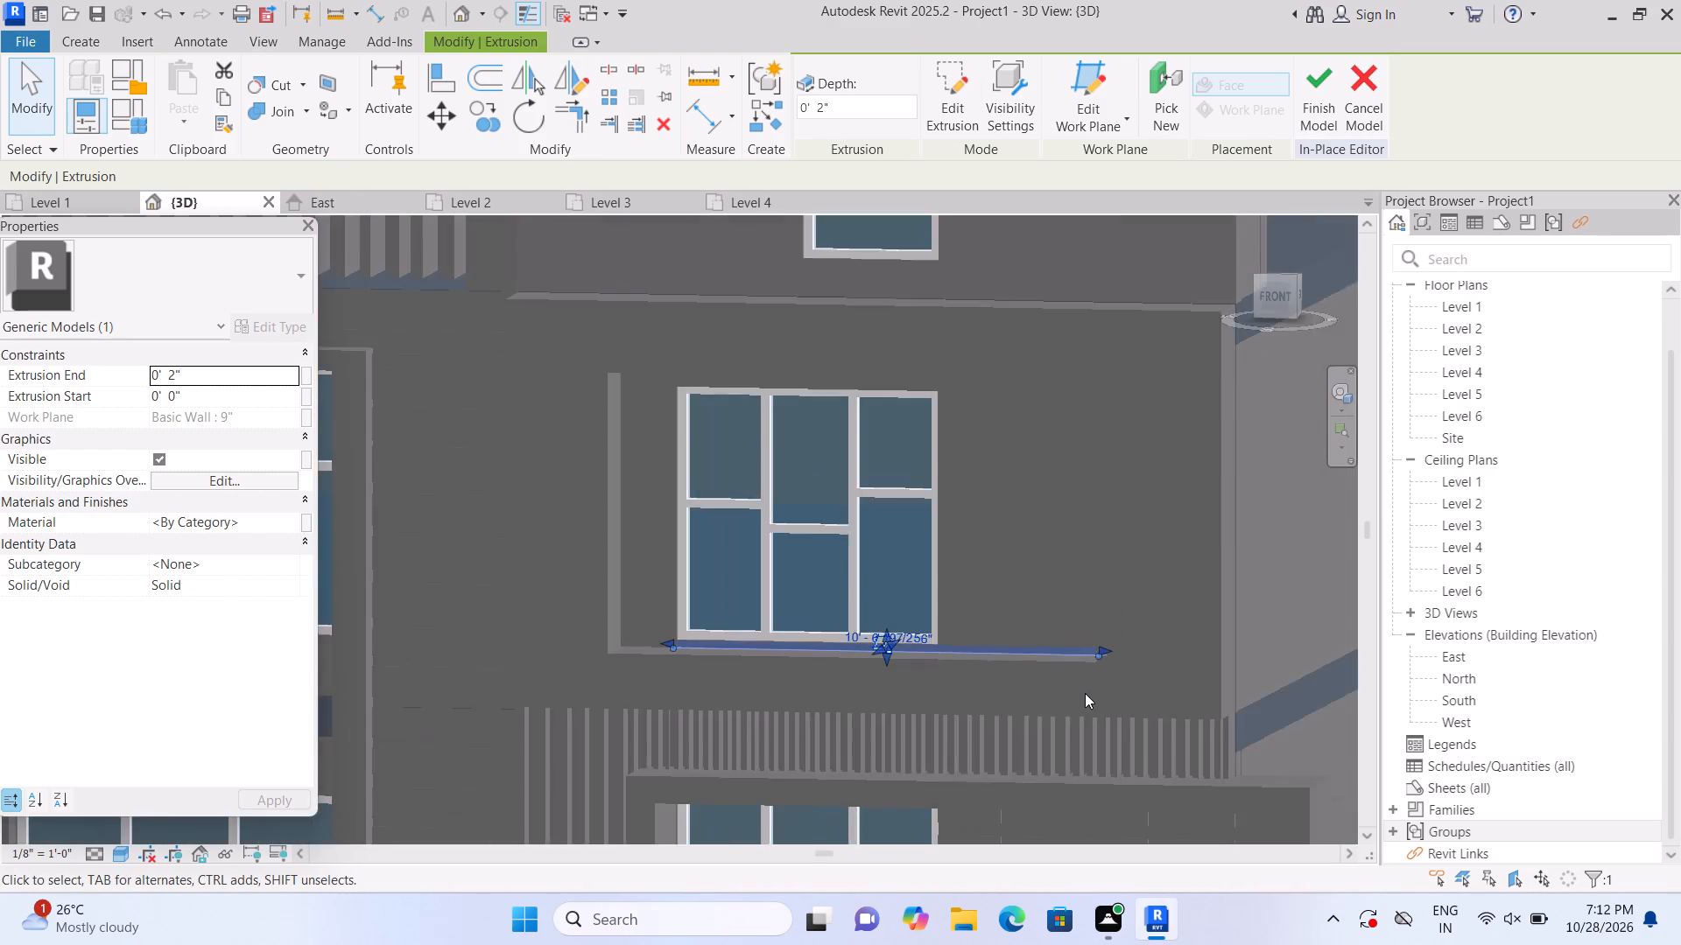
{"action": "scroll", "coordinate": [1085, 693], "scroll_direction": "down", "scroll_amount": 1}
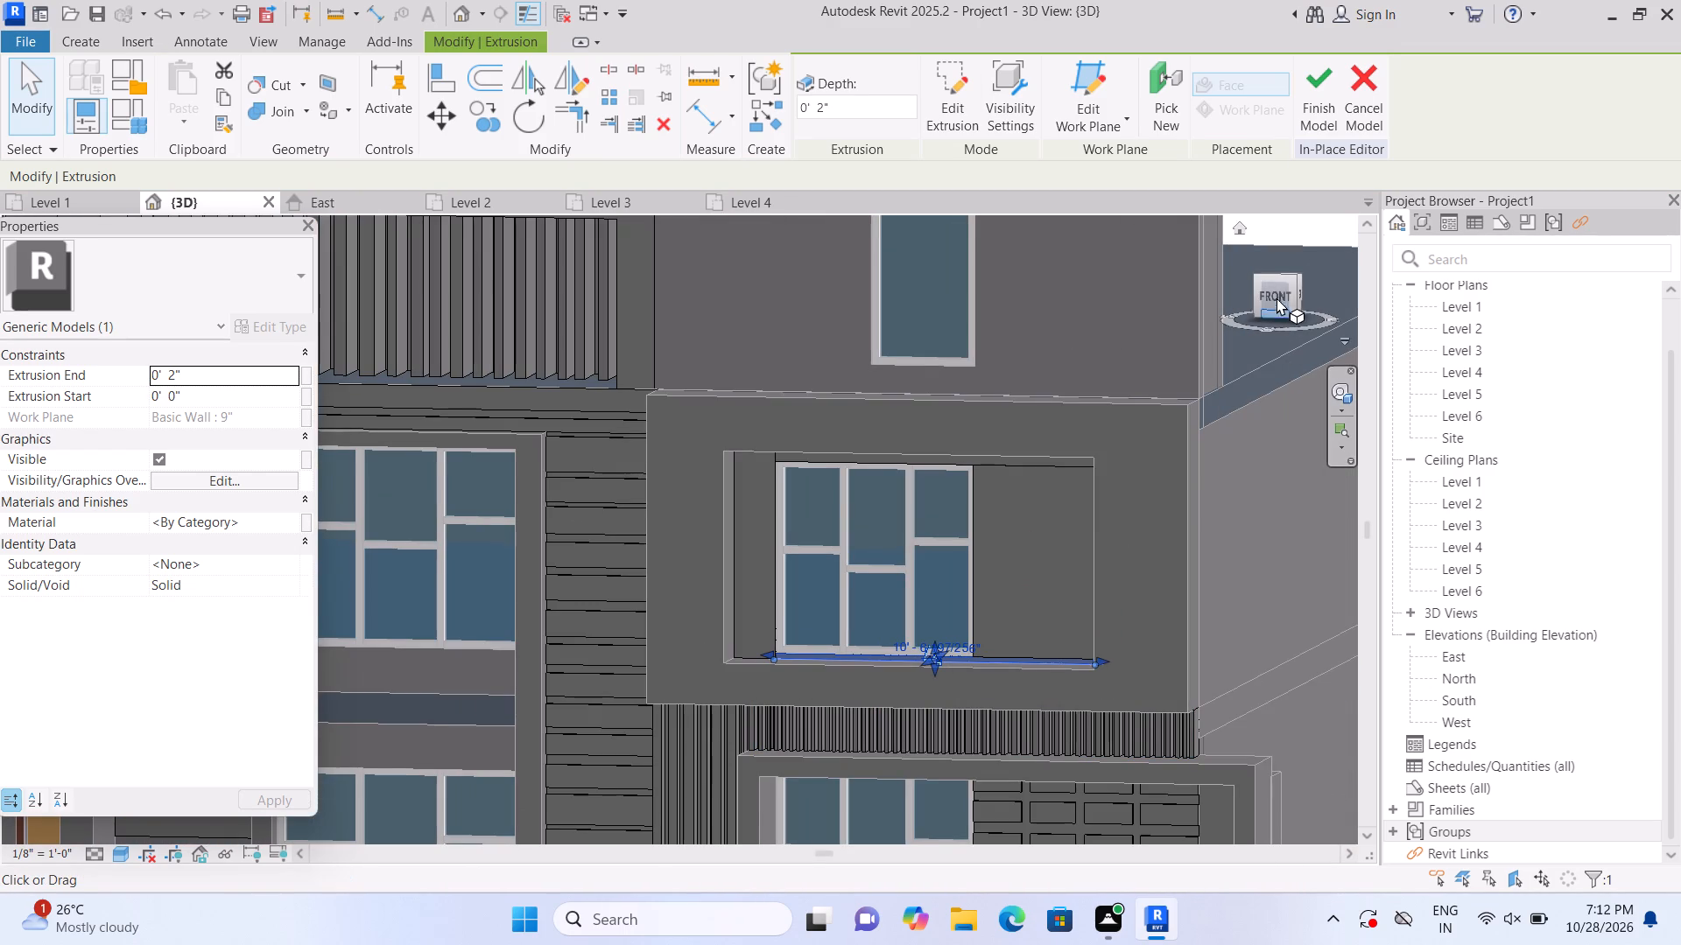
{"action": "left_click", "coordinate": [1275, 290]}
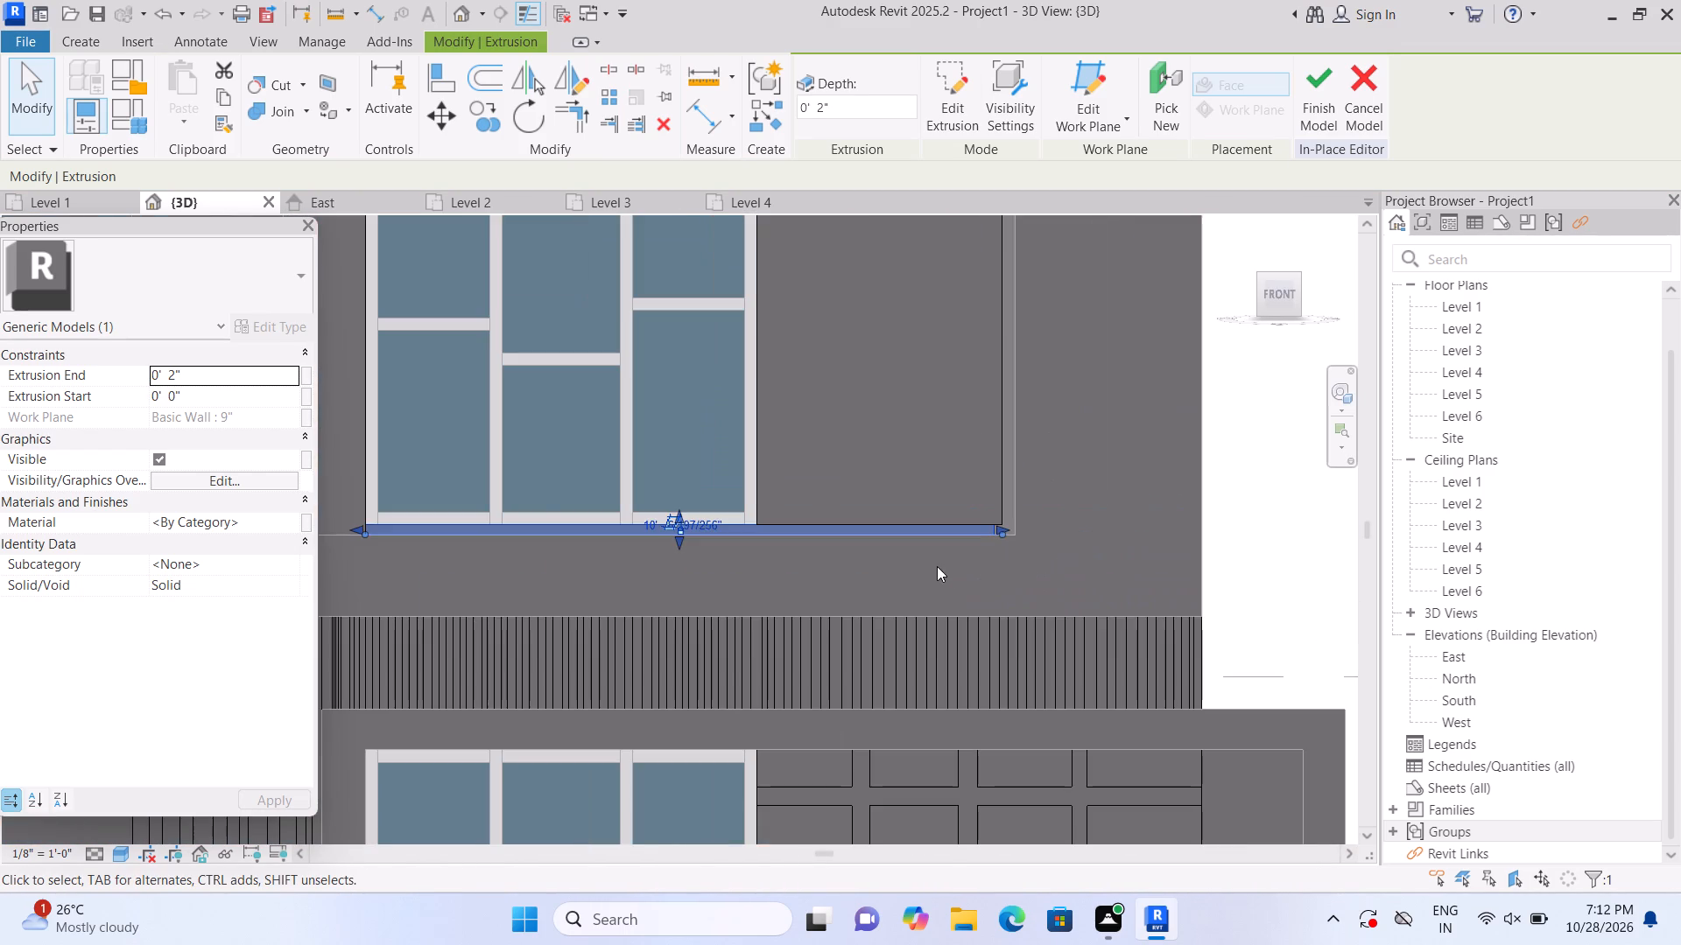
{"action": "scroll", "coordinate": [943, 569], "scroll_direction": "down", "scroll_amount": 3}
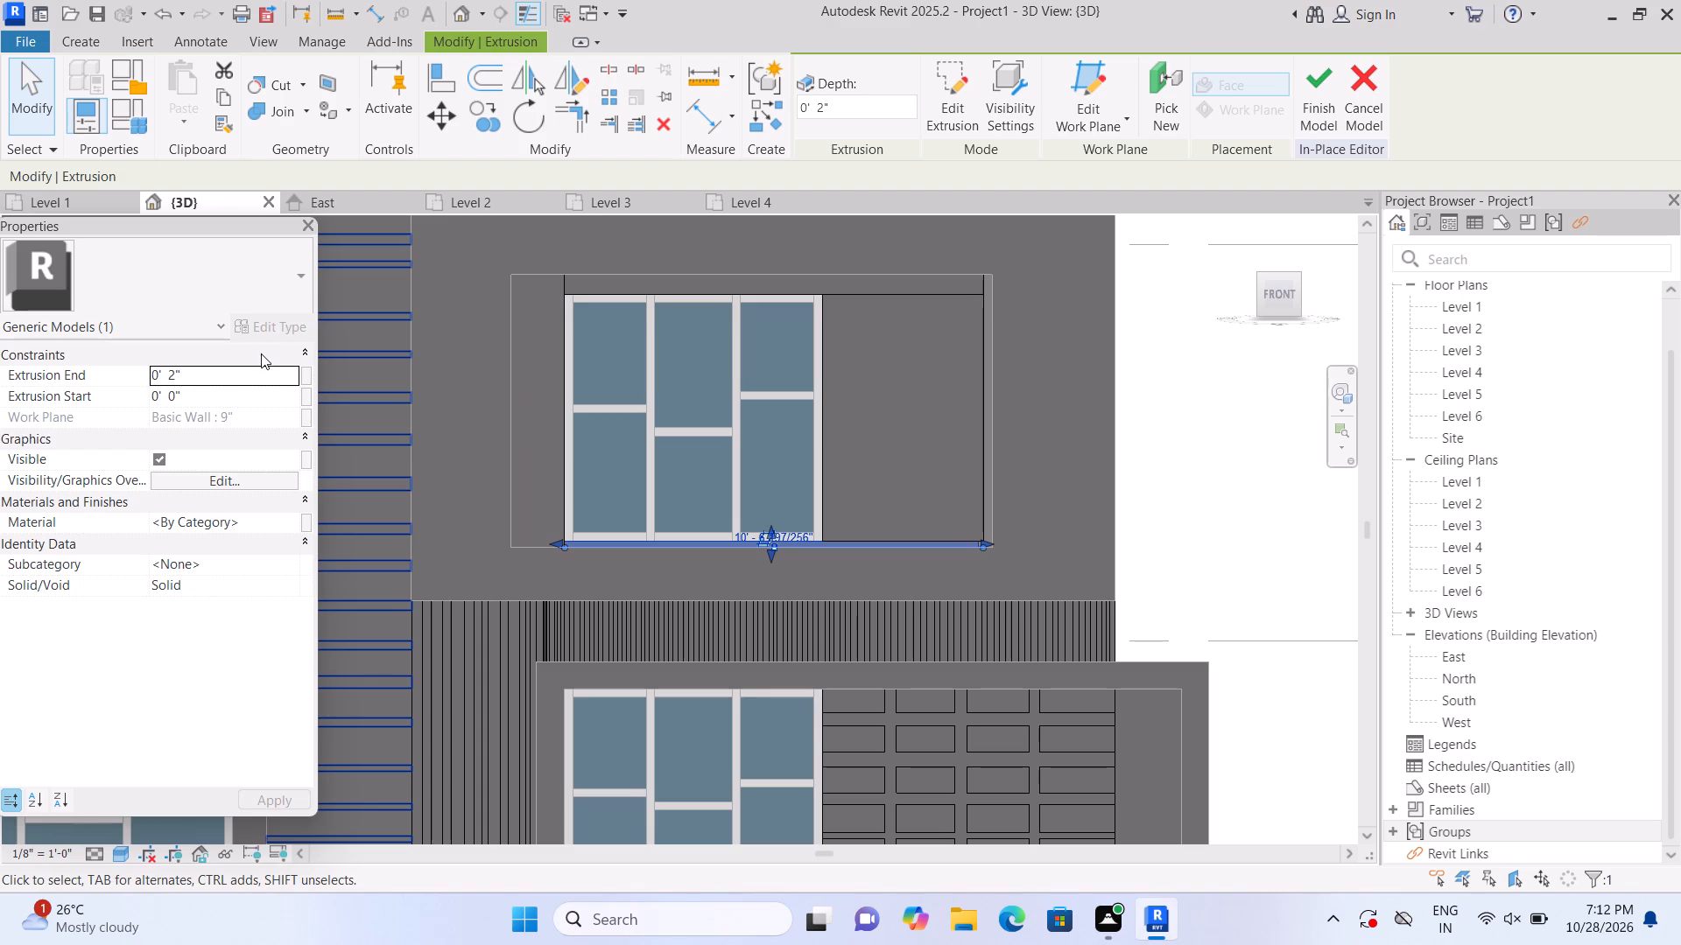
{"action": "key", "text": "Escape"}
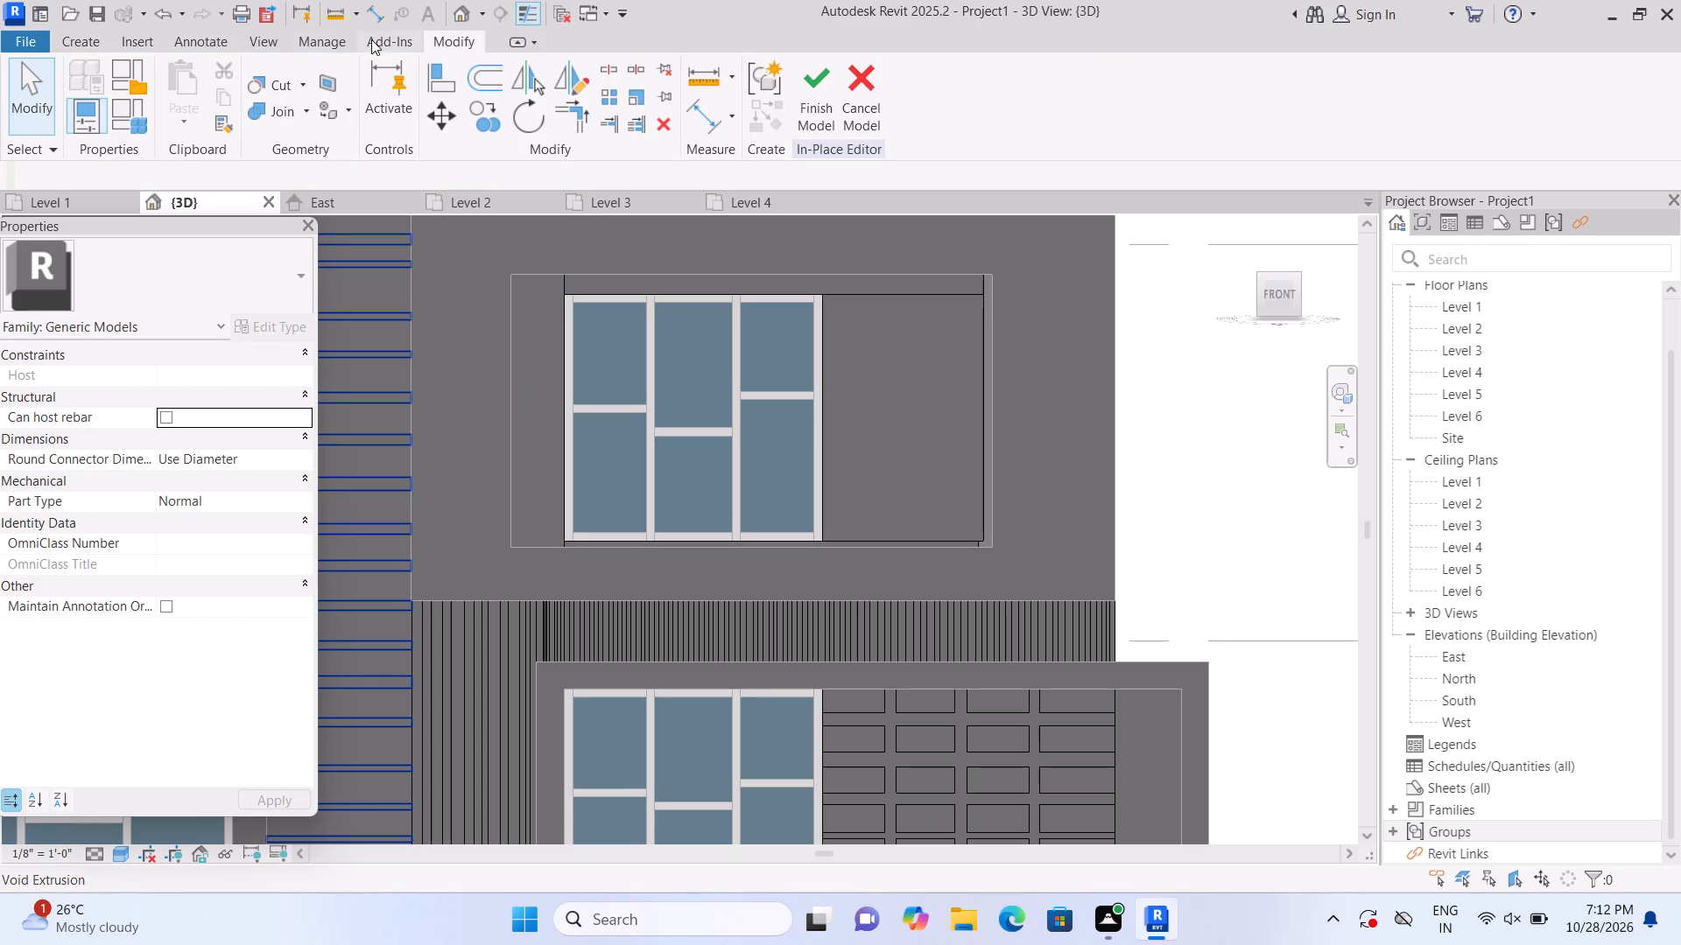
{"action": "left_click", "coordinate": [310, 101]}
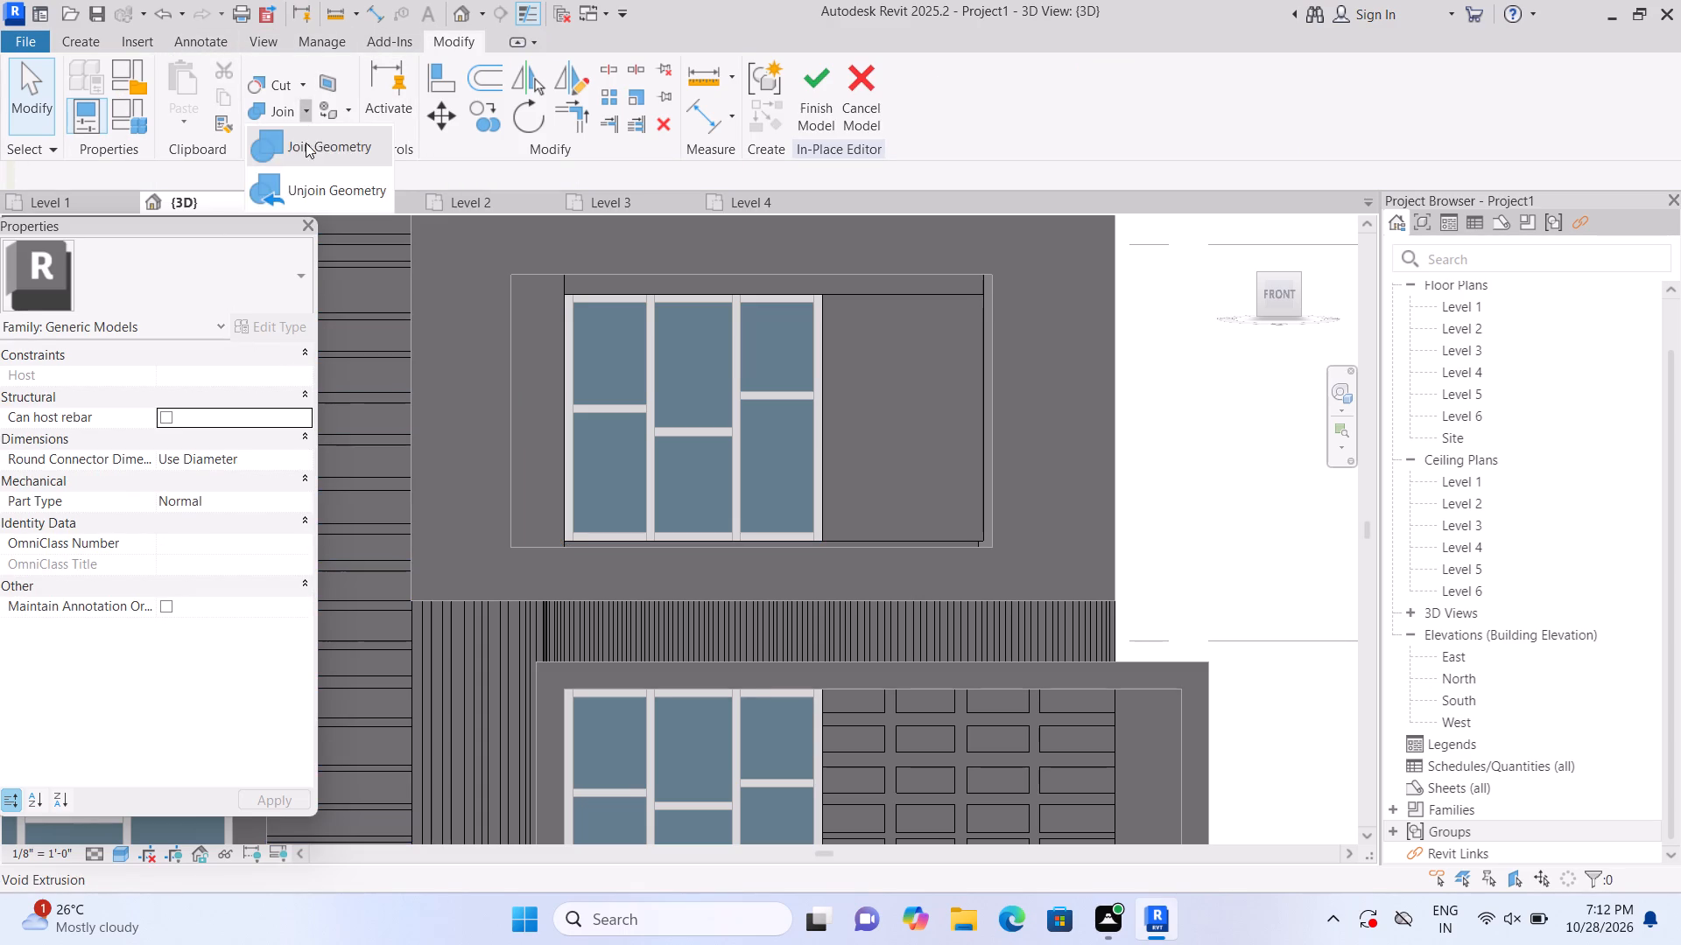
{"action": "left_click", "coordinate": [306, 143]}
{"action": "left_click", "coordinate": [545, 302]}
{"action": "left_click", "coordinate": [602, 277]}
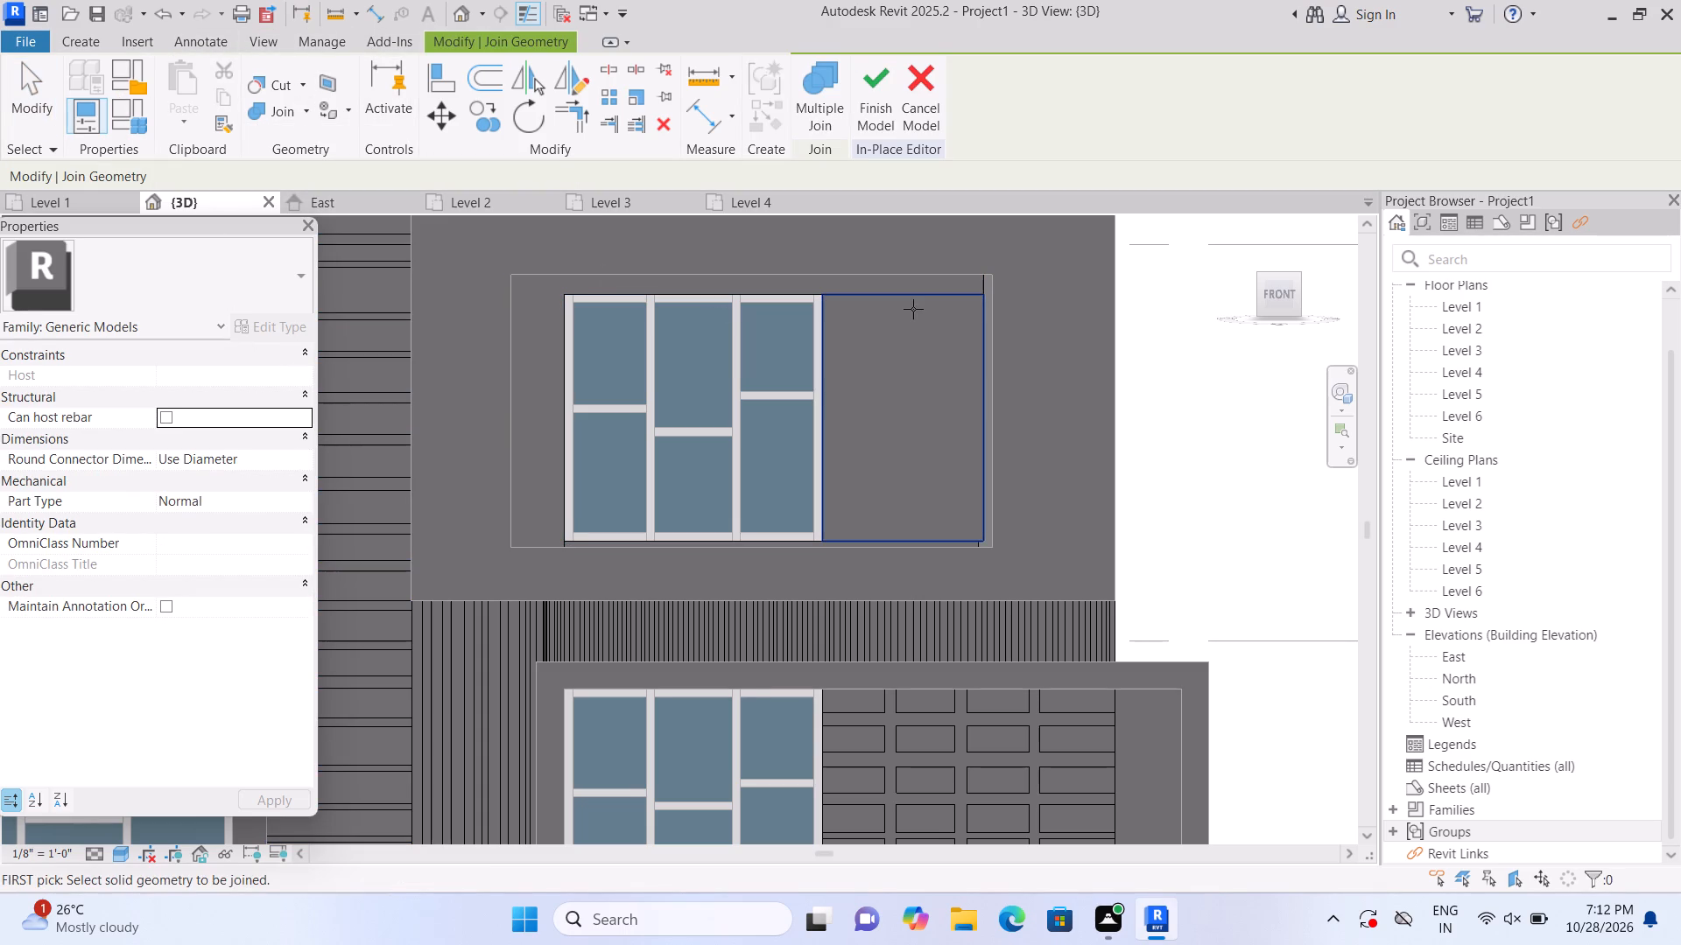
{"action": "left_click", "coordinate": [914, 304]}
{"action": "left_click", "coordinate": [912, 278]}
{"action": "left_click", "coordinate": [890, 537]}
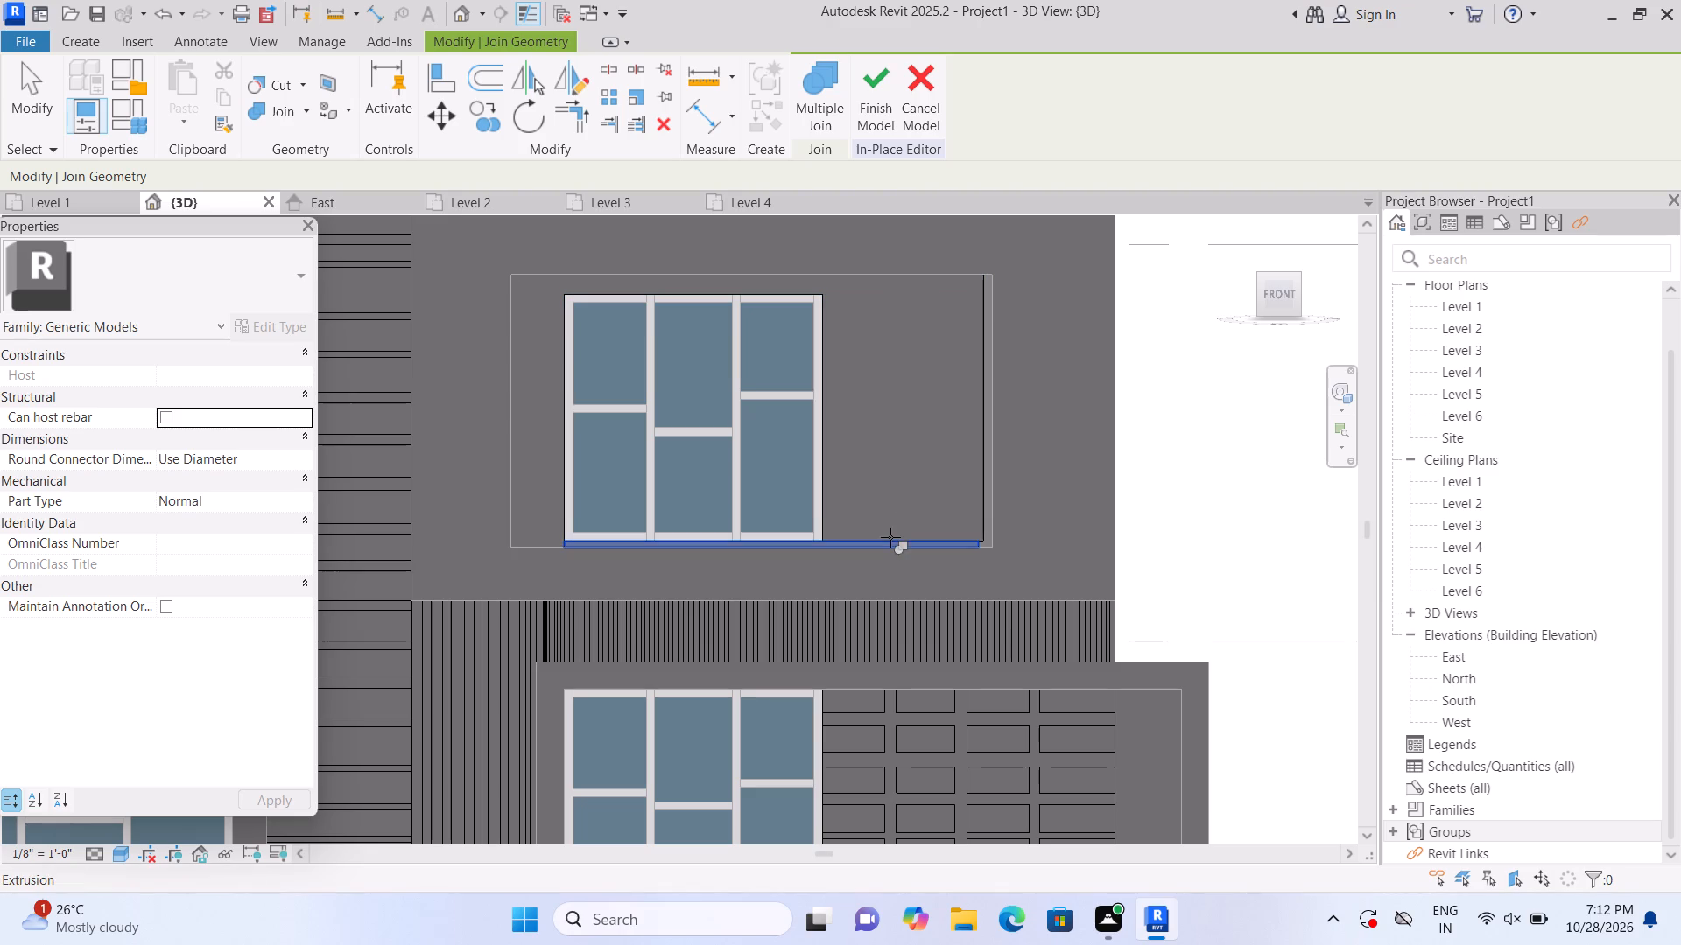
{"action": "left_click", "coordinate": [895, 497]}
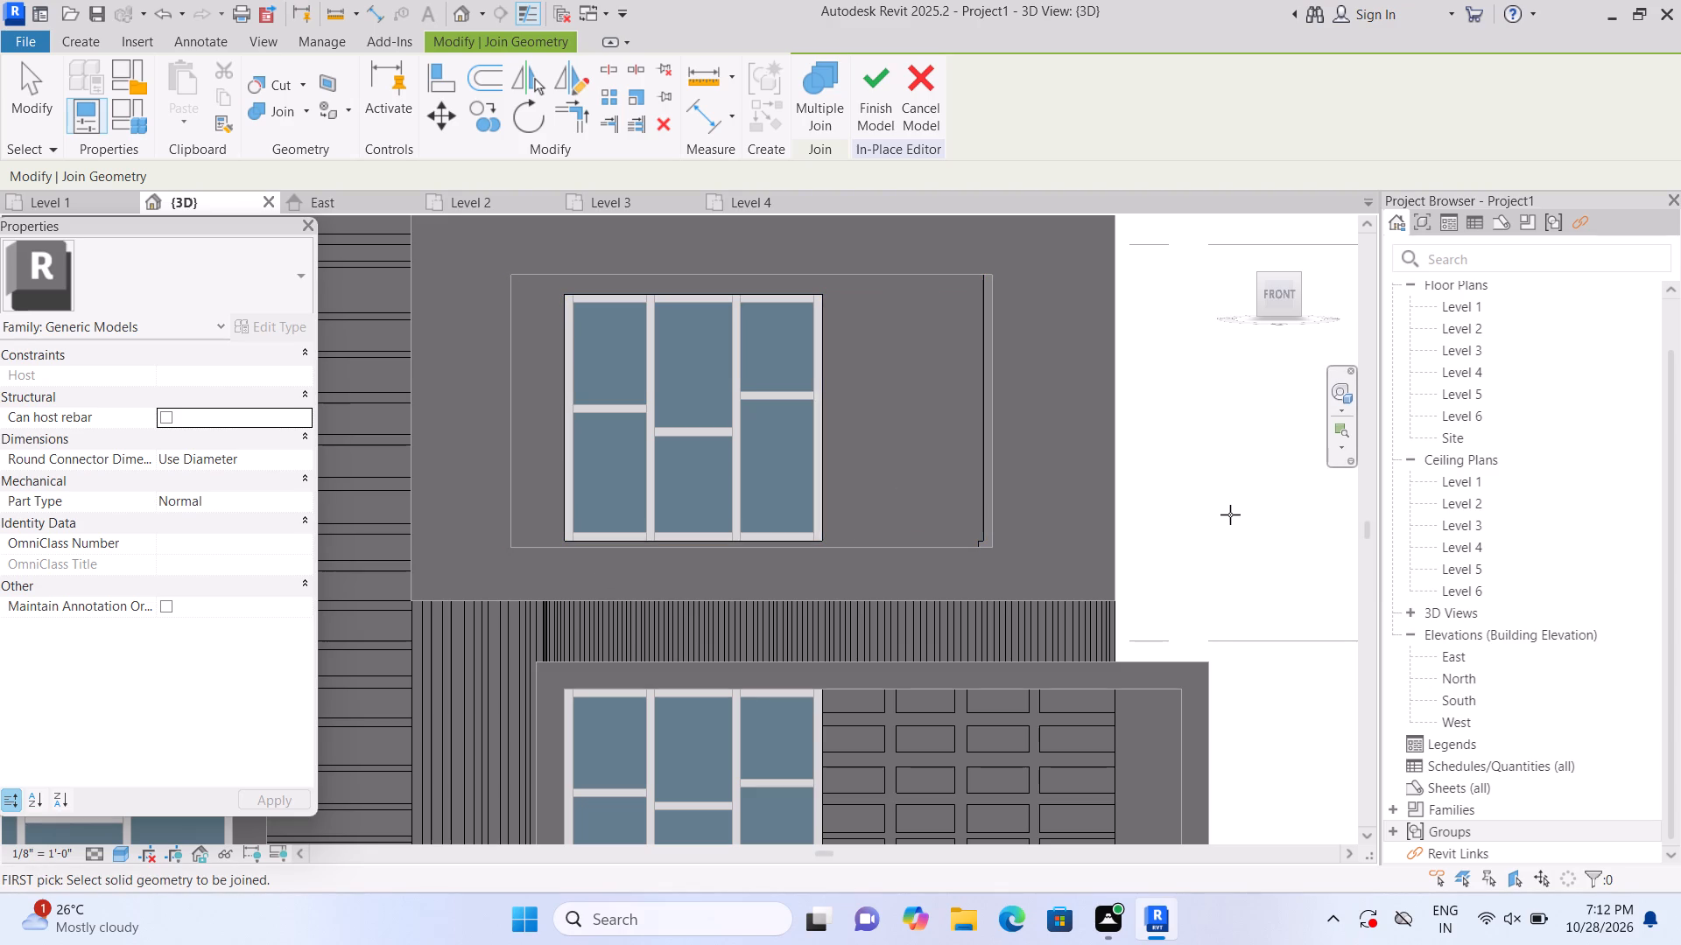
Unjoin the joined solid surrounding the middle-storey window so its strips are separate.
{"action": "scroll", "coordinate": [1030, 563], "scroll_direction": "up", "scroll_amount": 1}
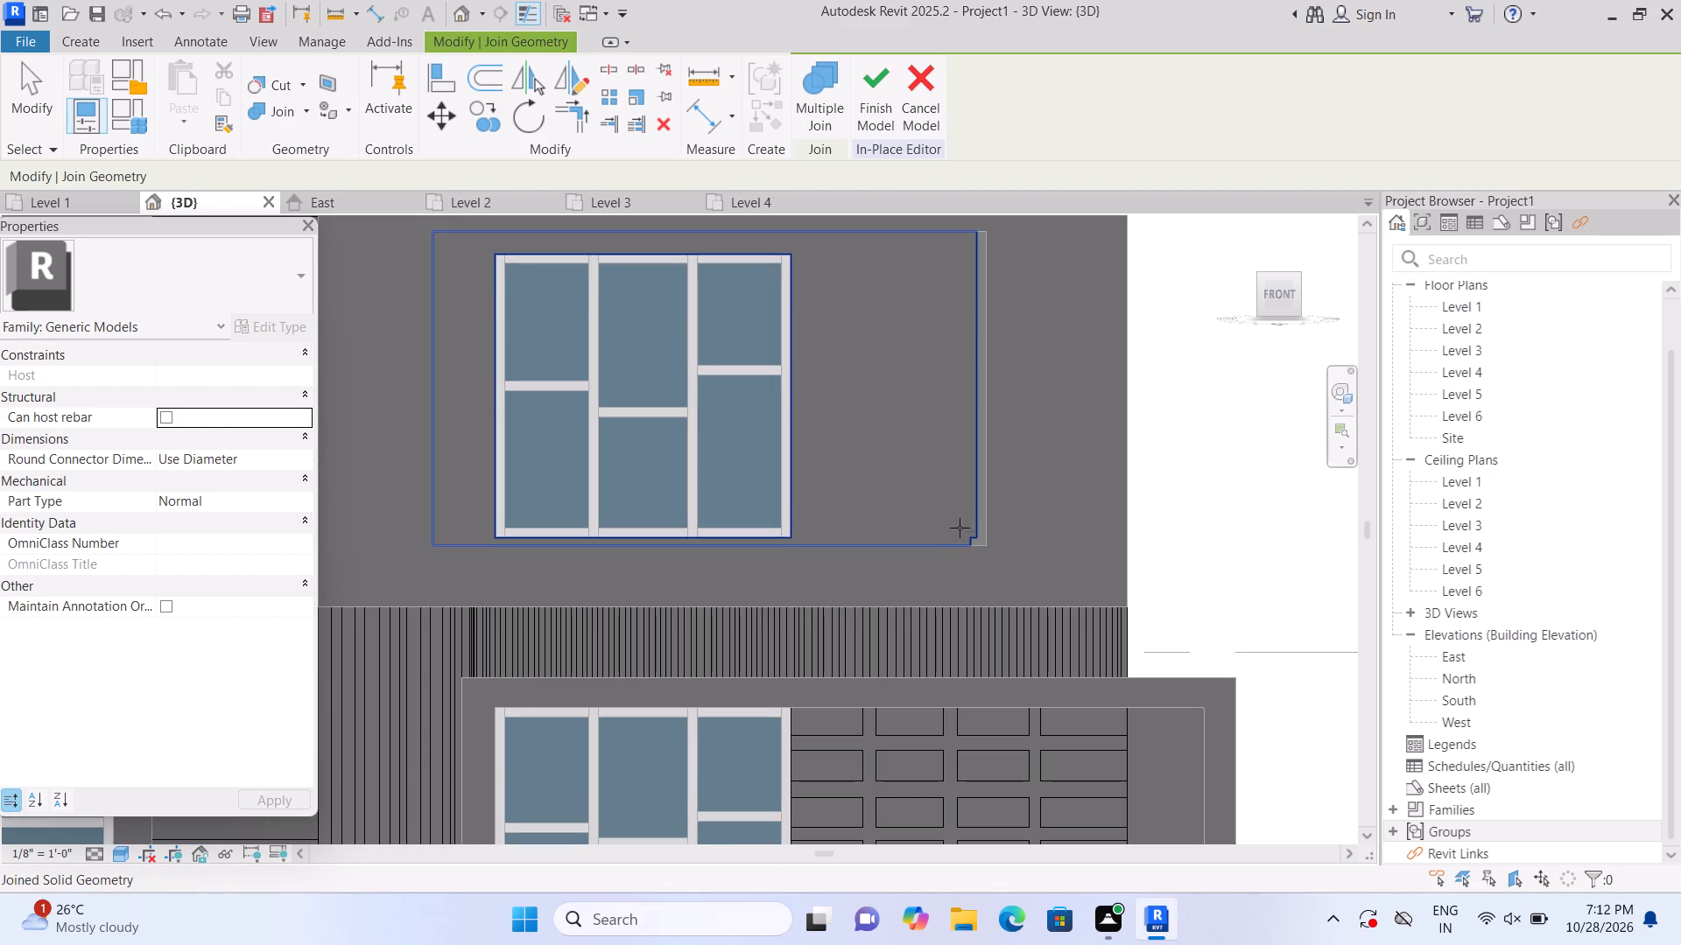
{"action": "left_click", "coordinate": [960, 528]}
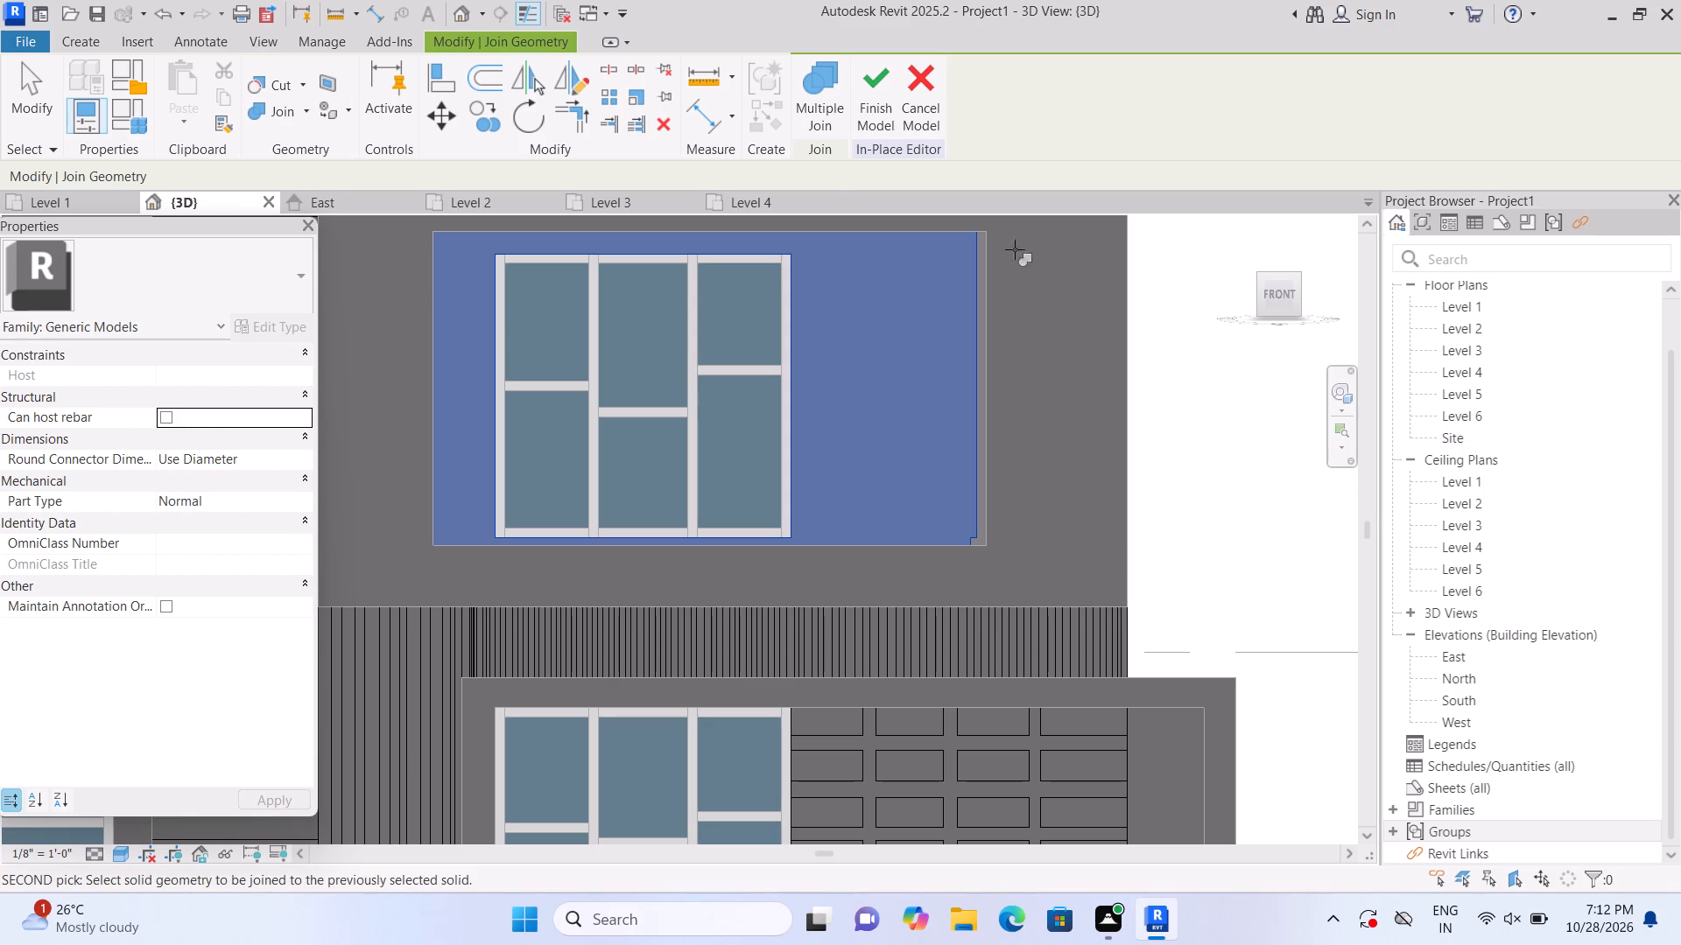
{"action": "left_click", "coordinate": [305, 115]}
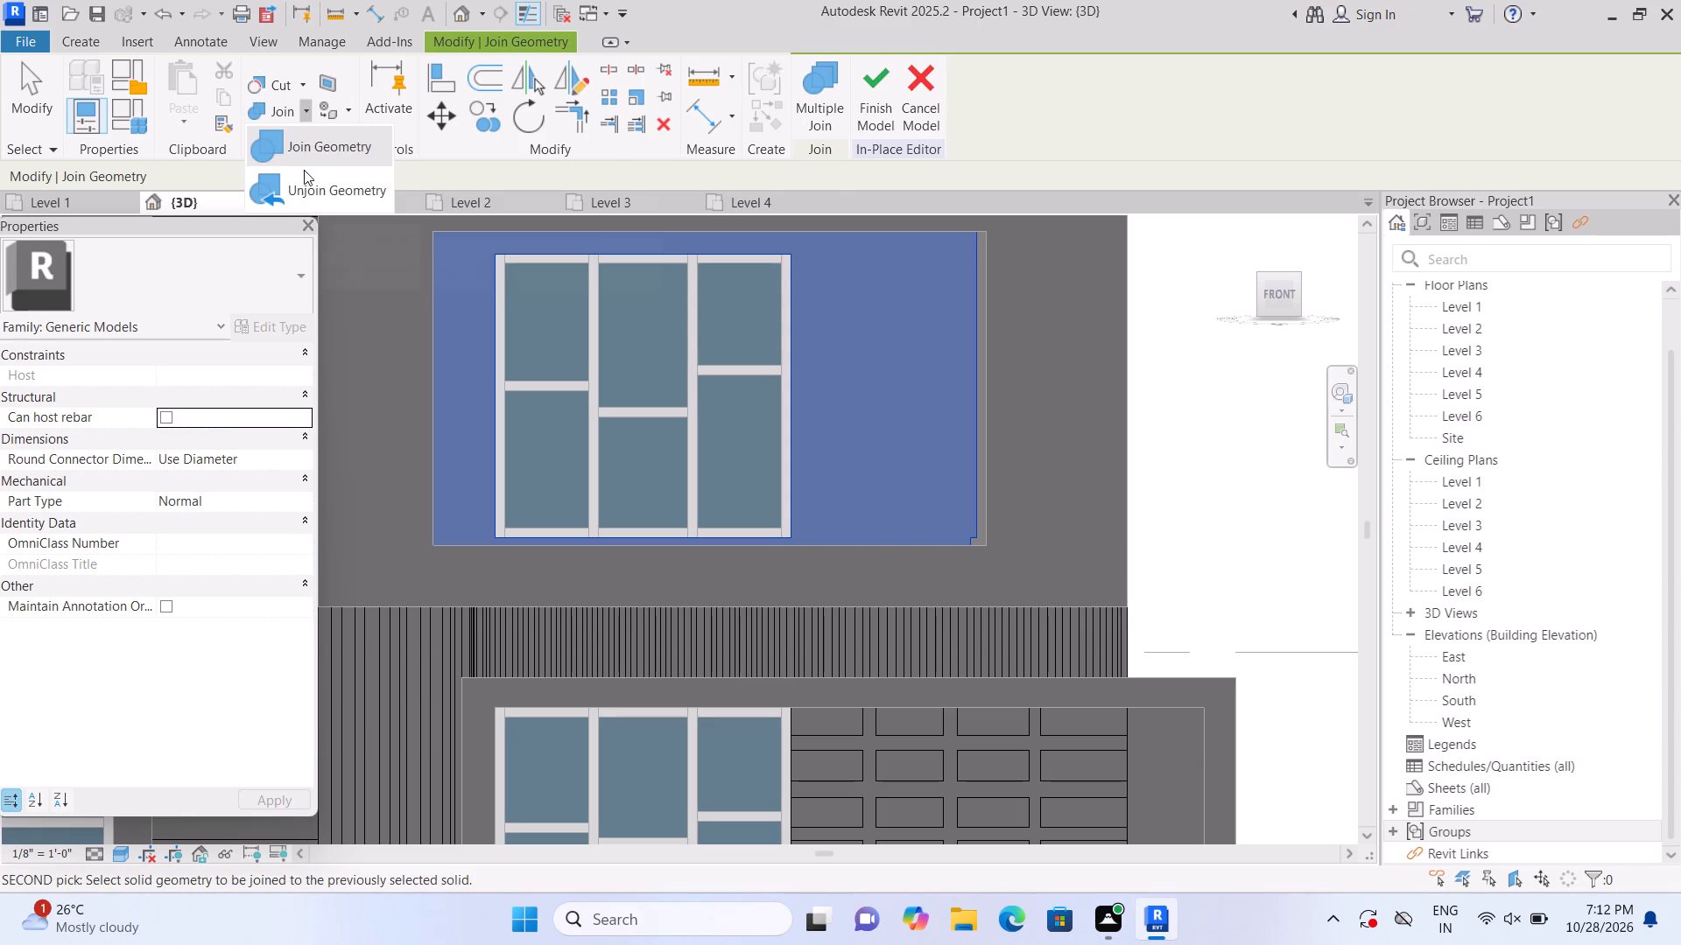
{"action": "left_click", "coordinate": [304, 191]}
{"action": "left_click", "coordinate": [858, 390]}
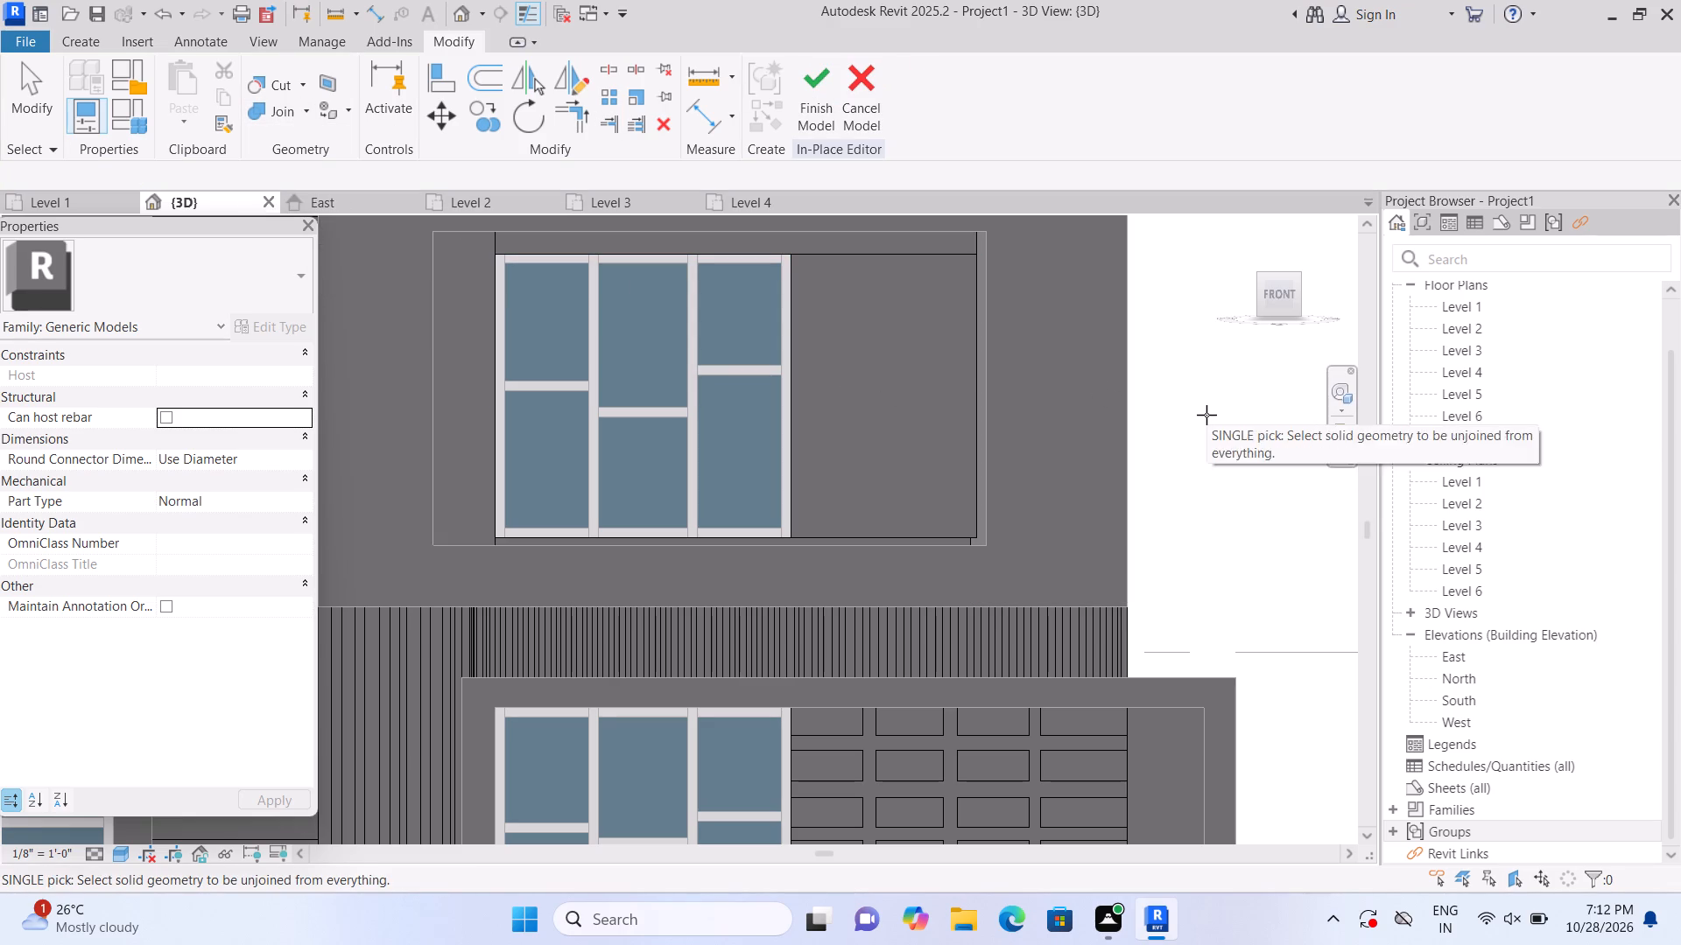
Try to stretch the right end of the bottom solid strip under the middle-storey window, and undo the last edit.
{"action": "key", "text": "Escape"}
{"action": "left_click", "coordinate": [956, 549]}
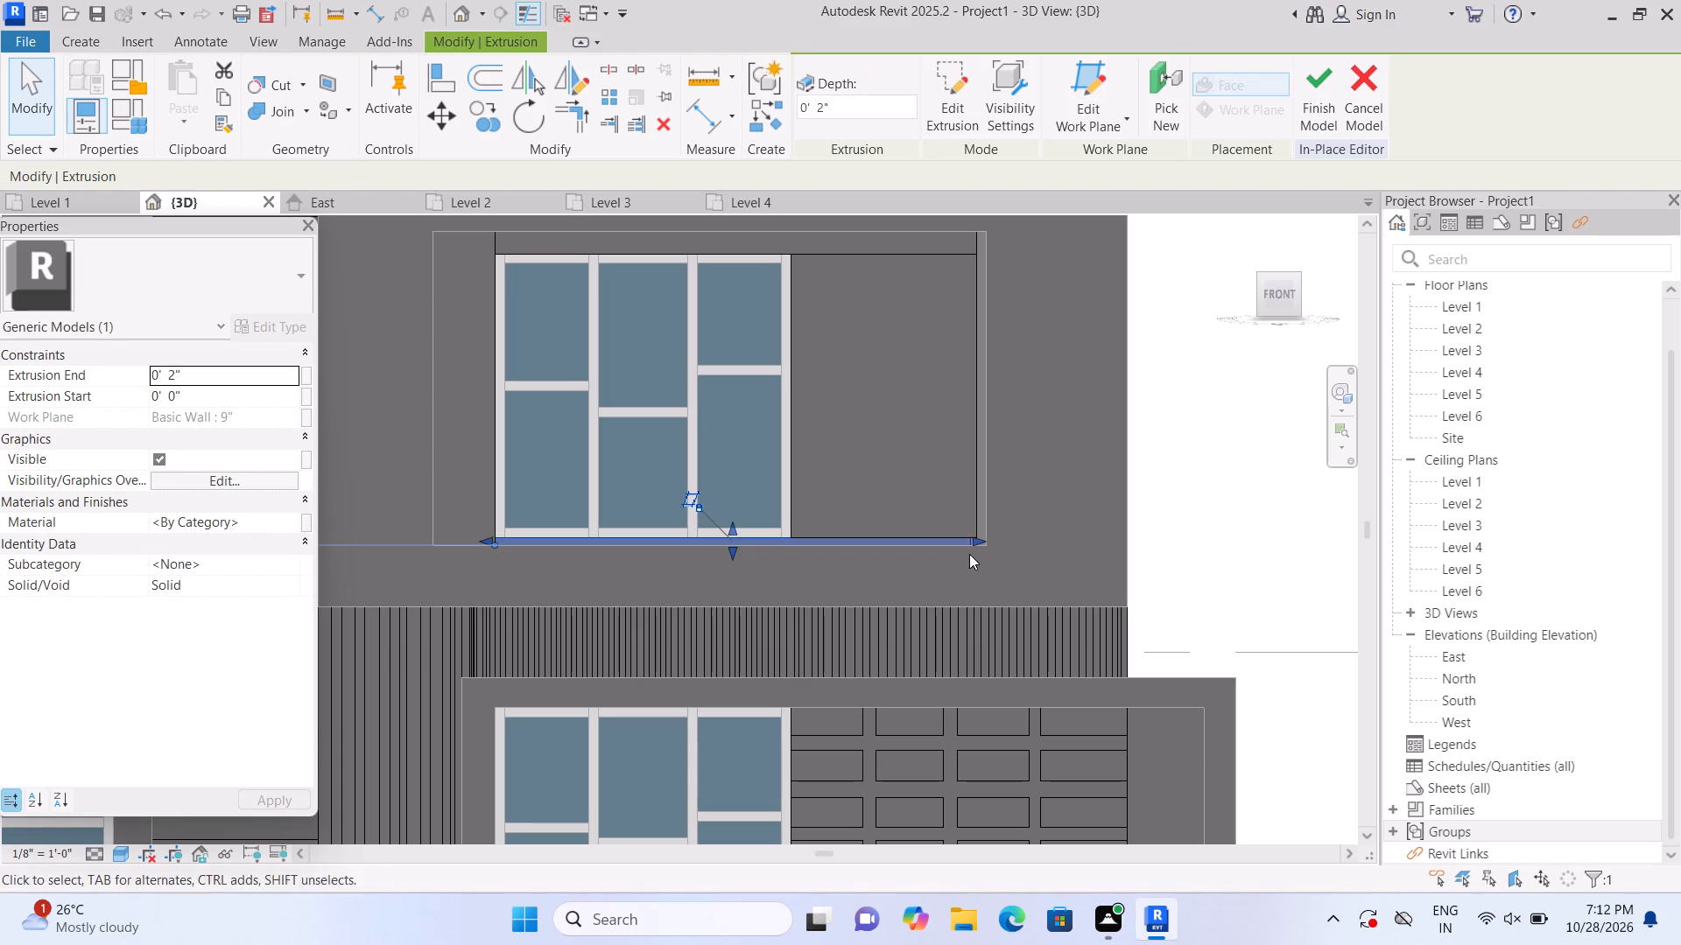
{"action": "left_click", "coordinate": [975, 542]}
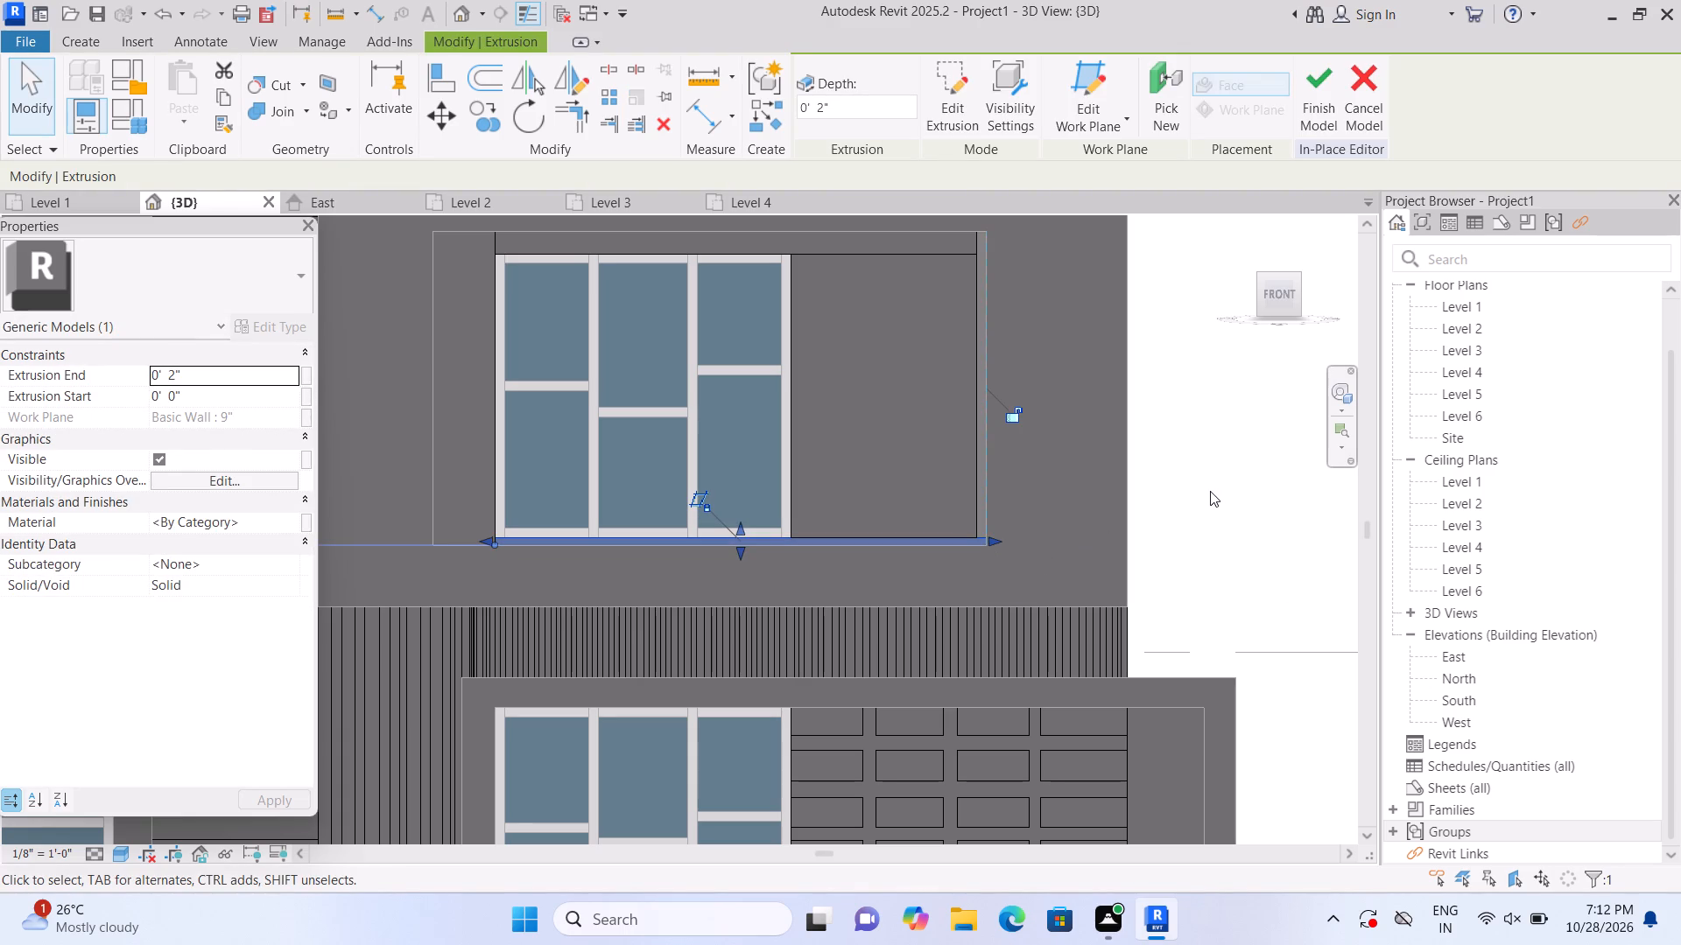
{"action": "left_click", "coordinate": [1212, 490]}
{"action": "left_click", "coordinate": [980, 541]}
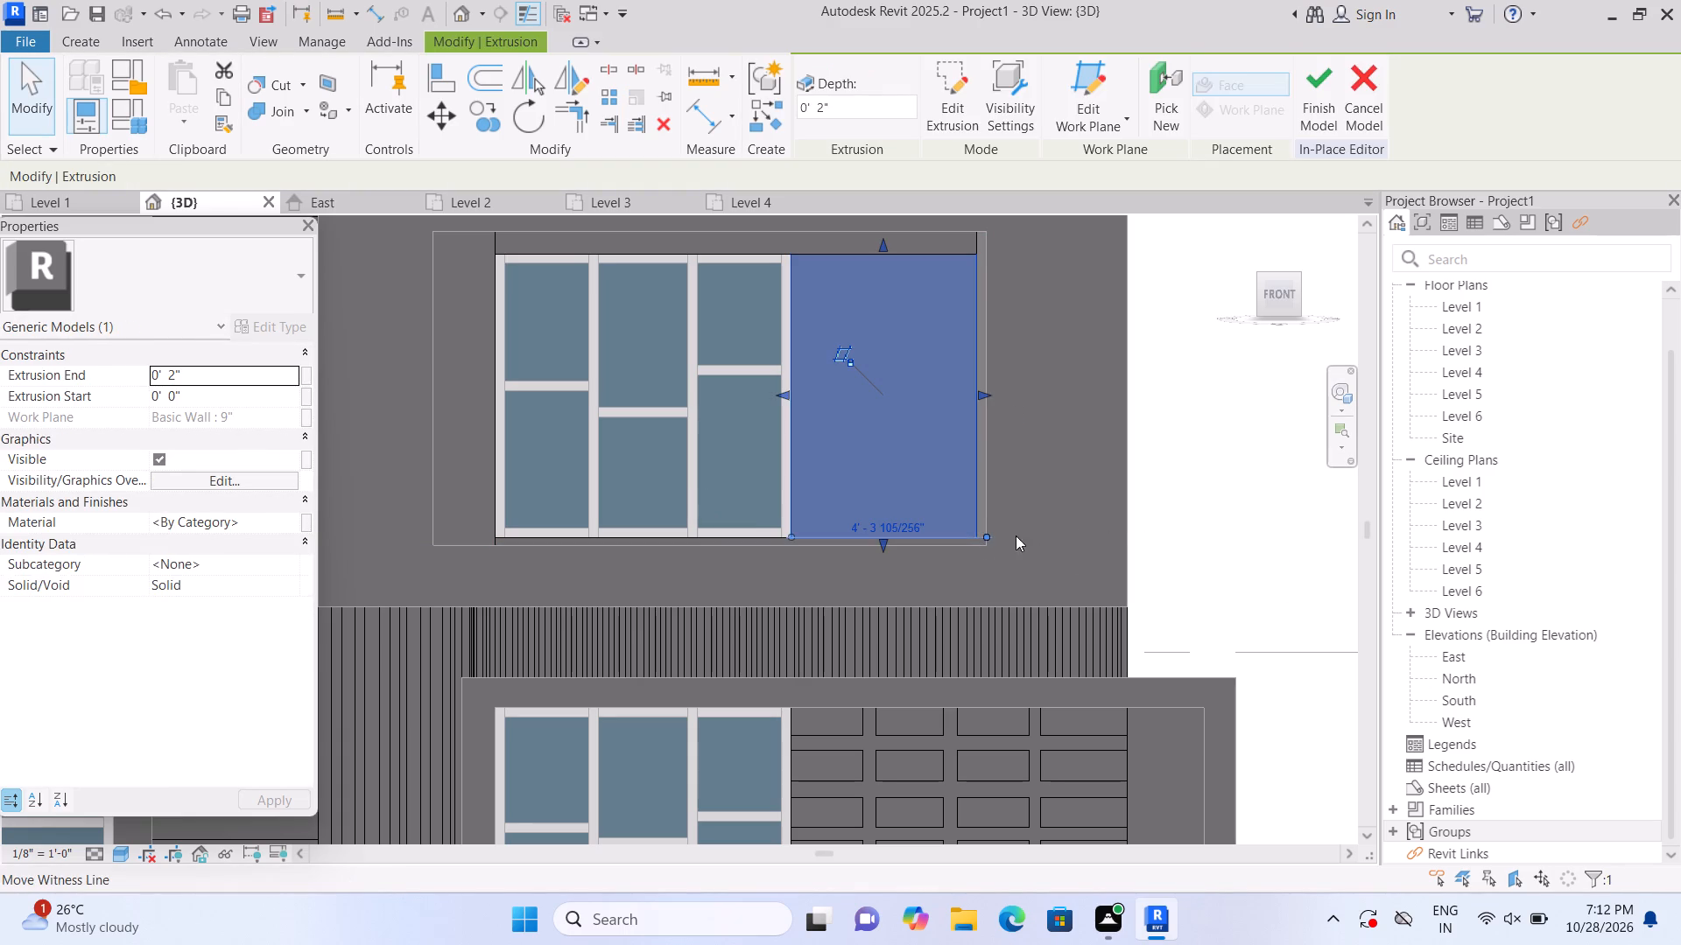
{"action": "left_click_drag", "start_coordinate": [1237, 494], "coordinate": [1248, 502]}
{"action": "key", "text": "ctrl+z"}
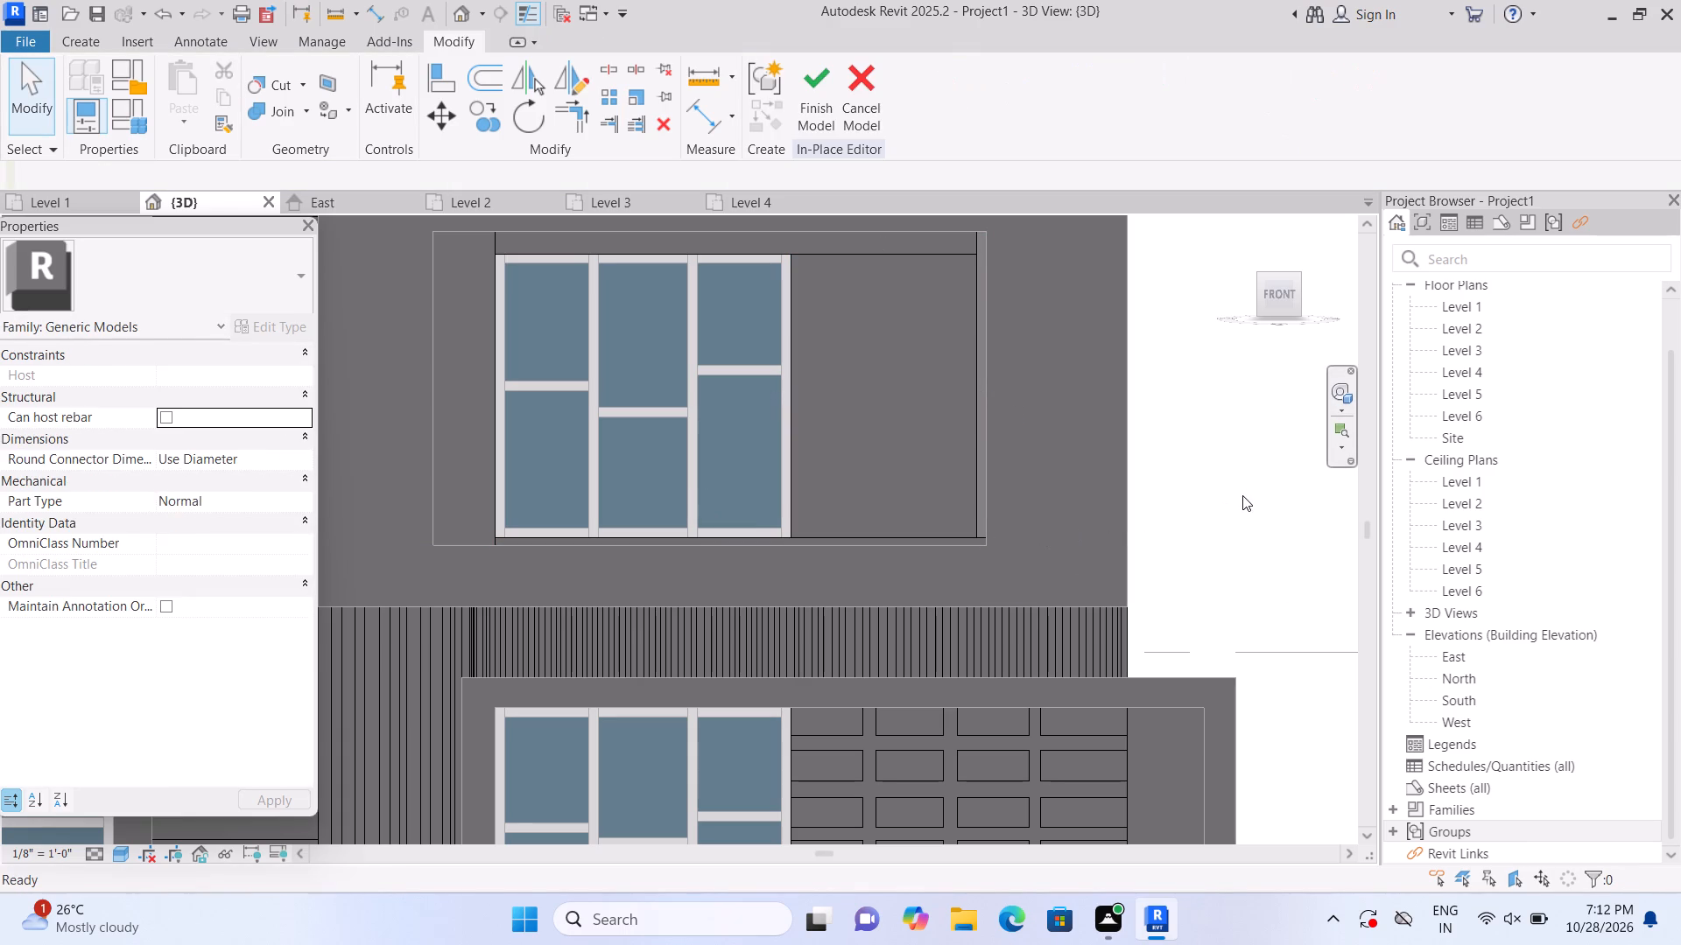
Adjust the bottom solid strip's right end so it is flush with the outer edge of the solid right of the middle-storey window.
{"action": "scroll", "coordinate": [932, 549], "scroll_direction": "up", "scroll_amount": 1}
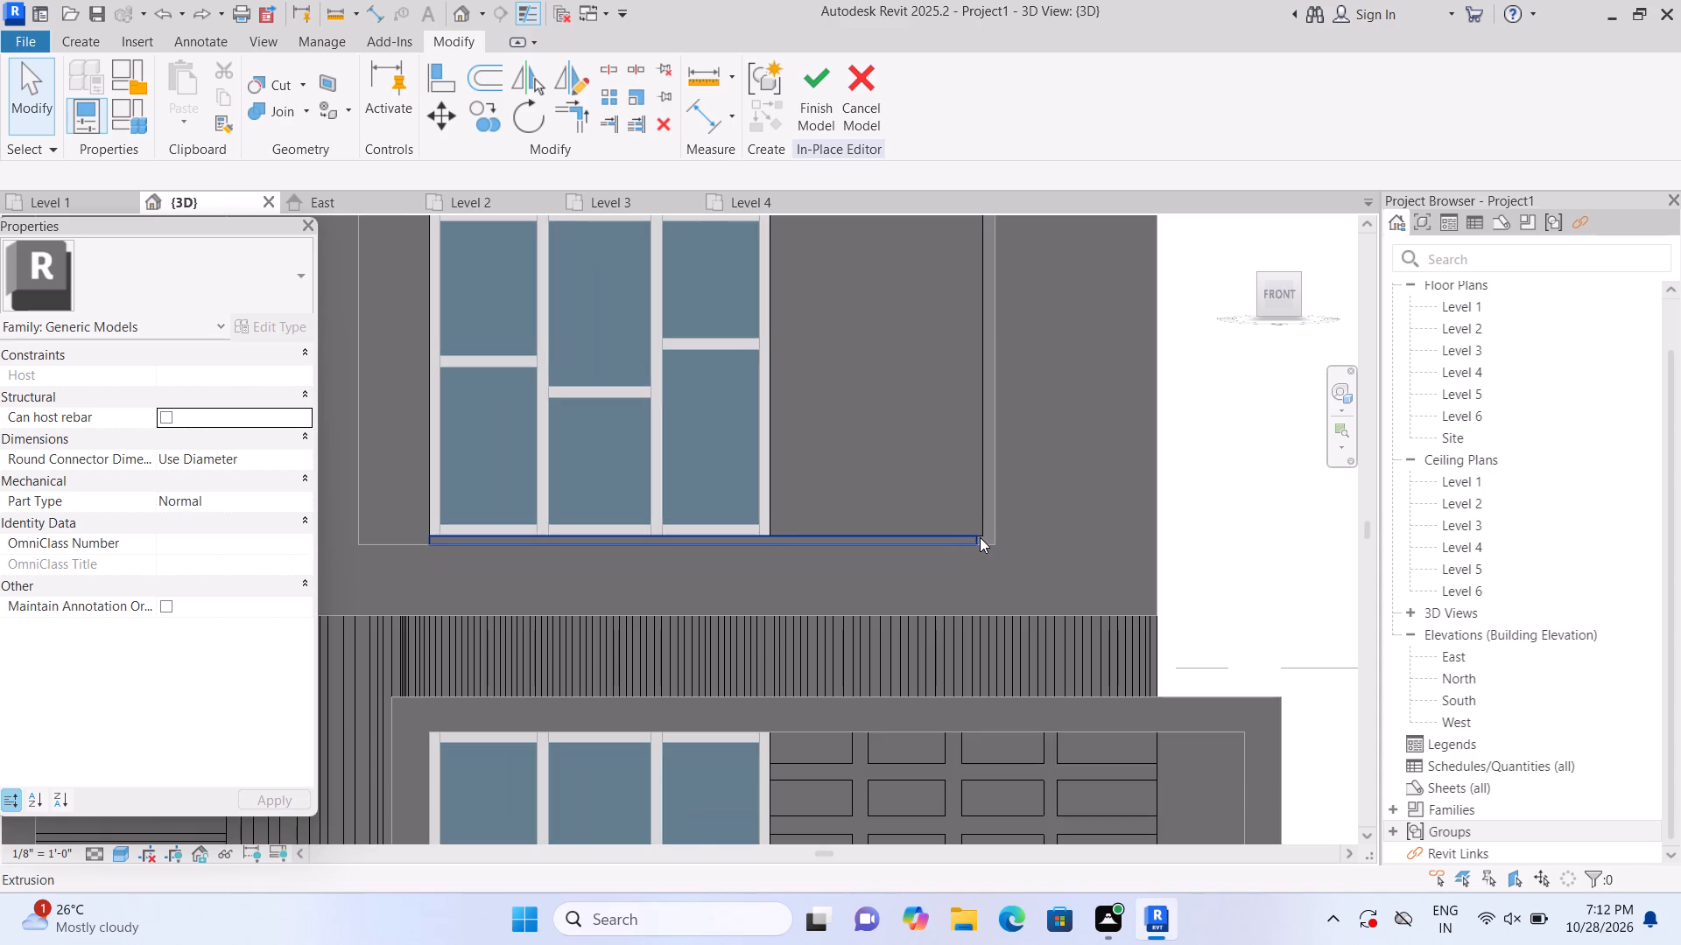
{"action": "scroll", "coordinate": [983, 541], "scroll_direction": "up", "scroll_amount": 2}
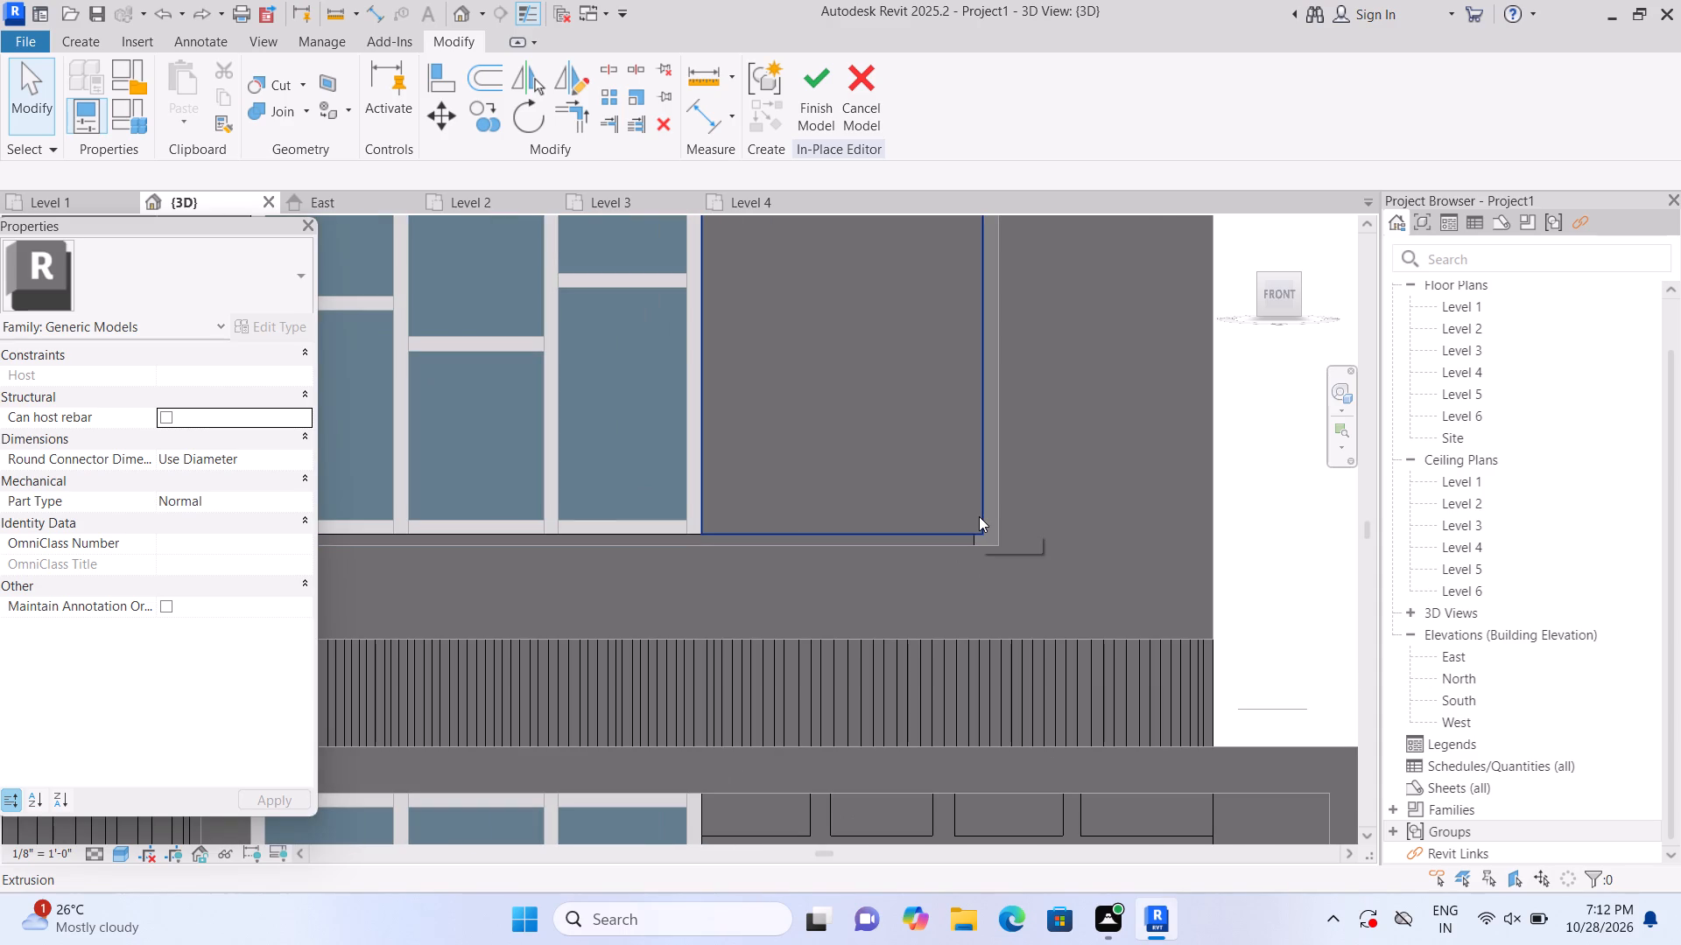
{"action": "left_click", "coordinate": [977, 533]}
{"action": "left_click", "coordinate": [978, 538]}
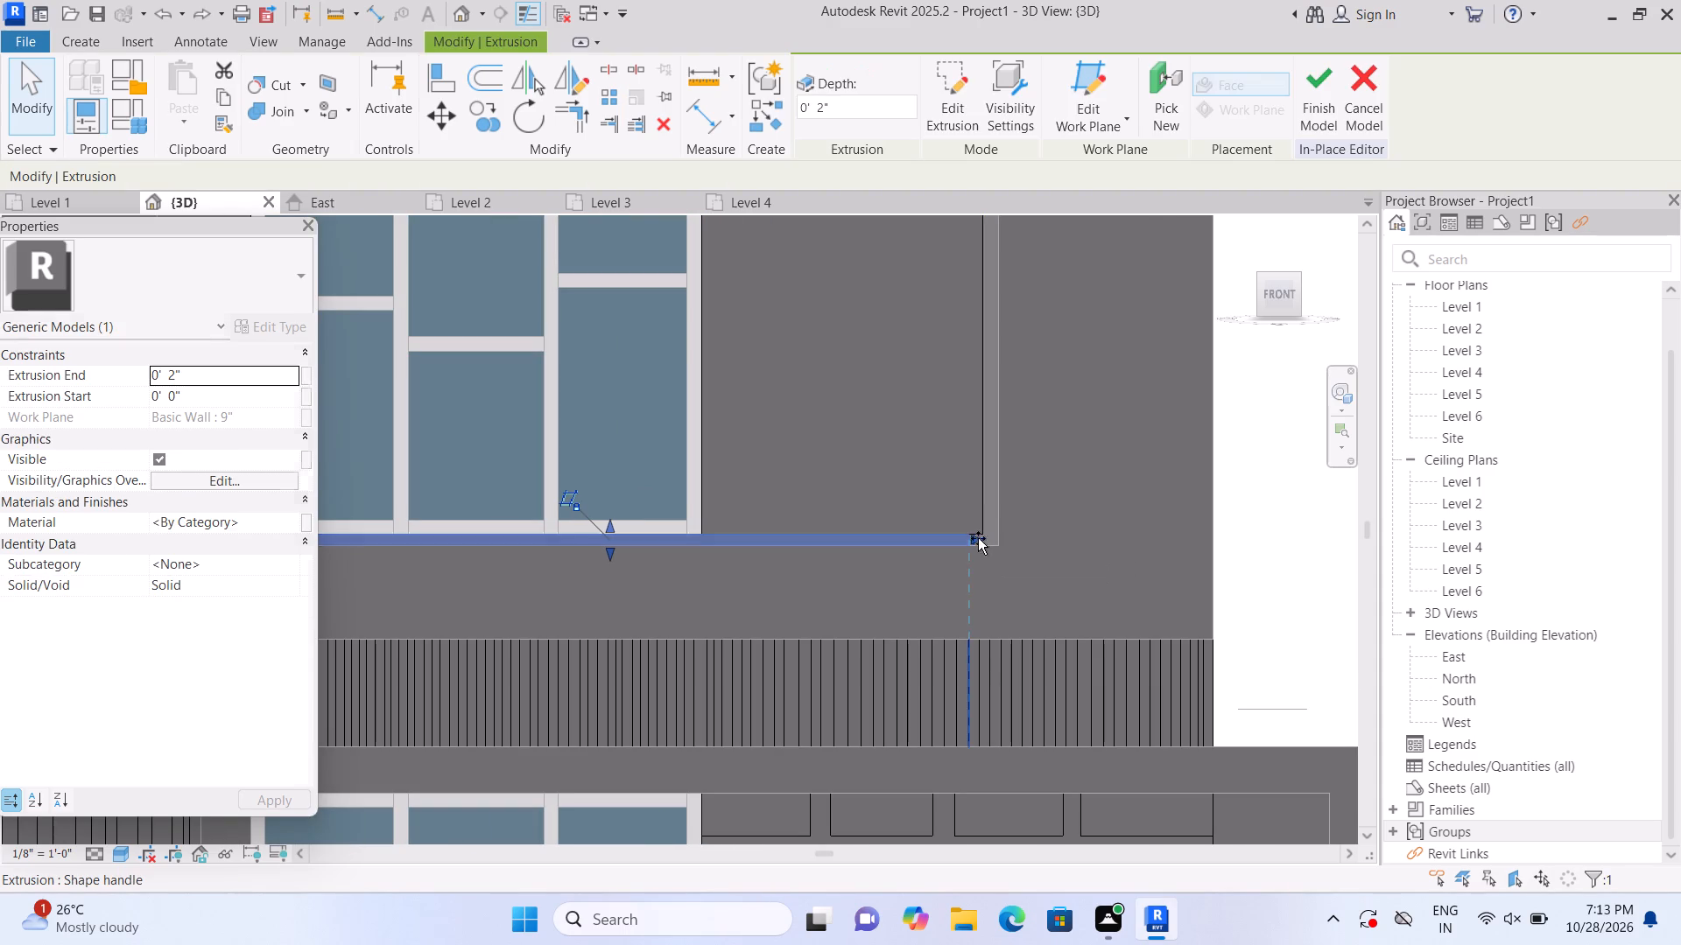
{"action": "left_click_drag", "start_coordinate": [973, 538], "coordinate": [984, 538]}
{"action": "left_click_drag", "start_coordinate": [998, 539], "coordinate": [989, 542]}
{"action": "left_click", "coordinate": [989, 542]}
{"action": "left_click_drag", "start_coordinate": [1002, 538], "coordinate": [982, 539]}
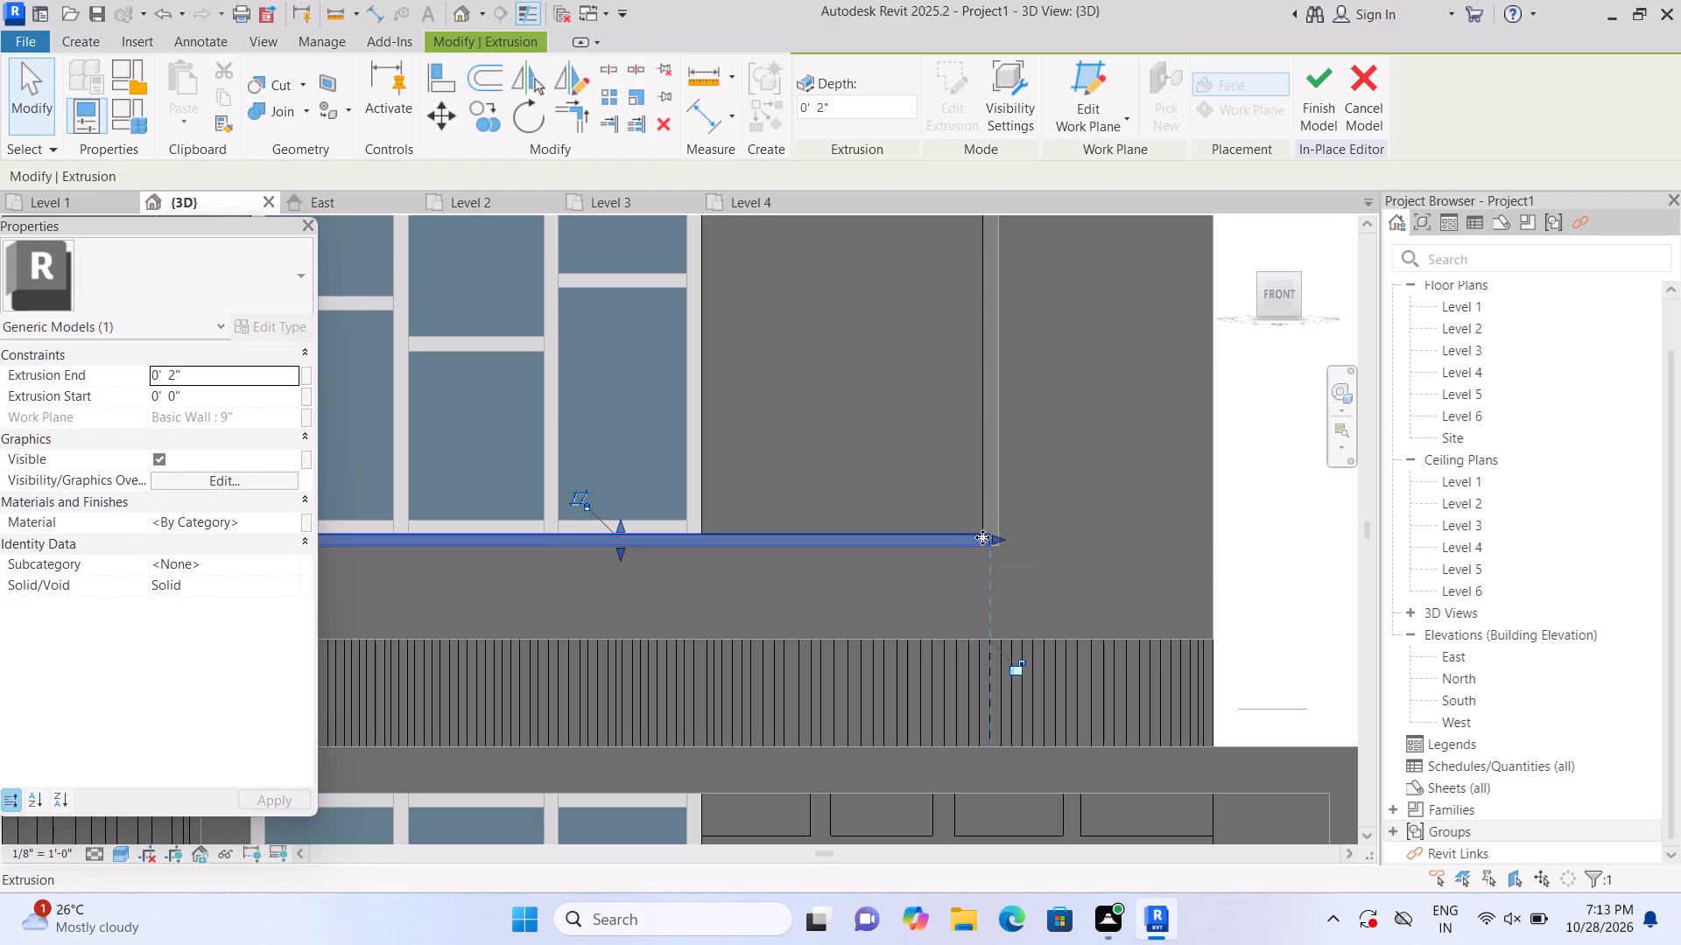
{"action": "left_click_drag", "start_coordinate": [993, 537], "coordinate": [985, 537]}
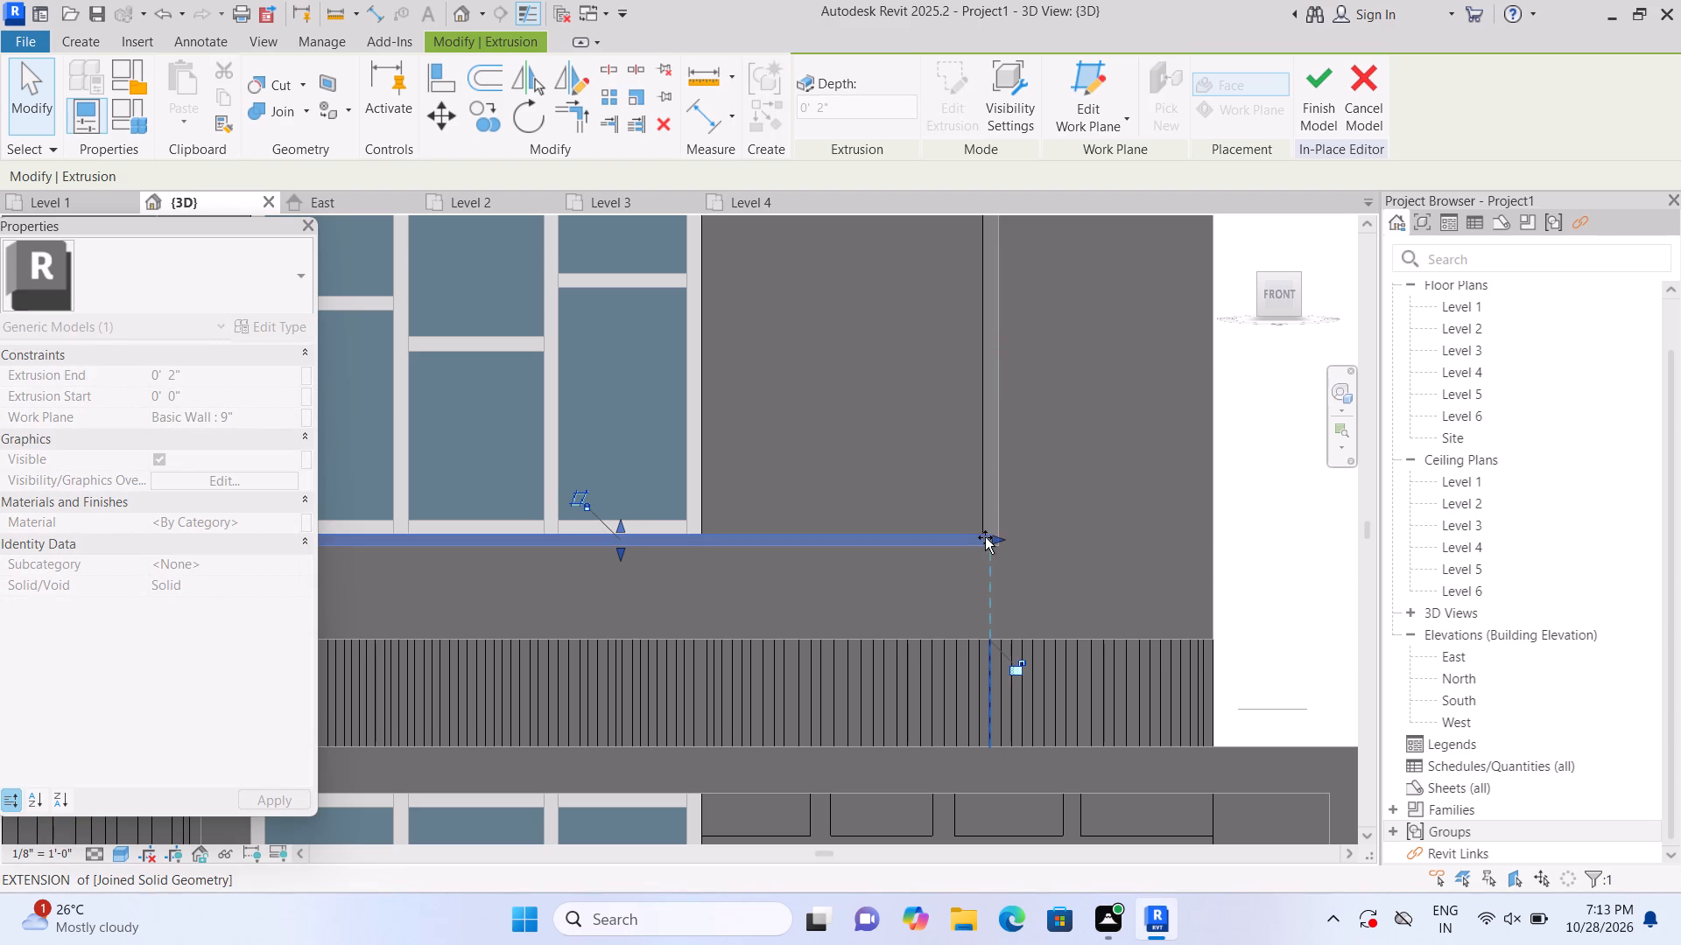
{"action": "left_click_drag", "start_coordinate": [985, 537], "coordinate": [981, 537]}
{"action": "scroll", "coordinate": [1002, 551], "scroll_direction": "up", "scroll_amount": 5}
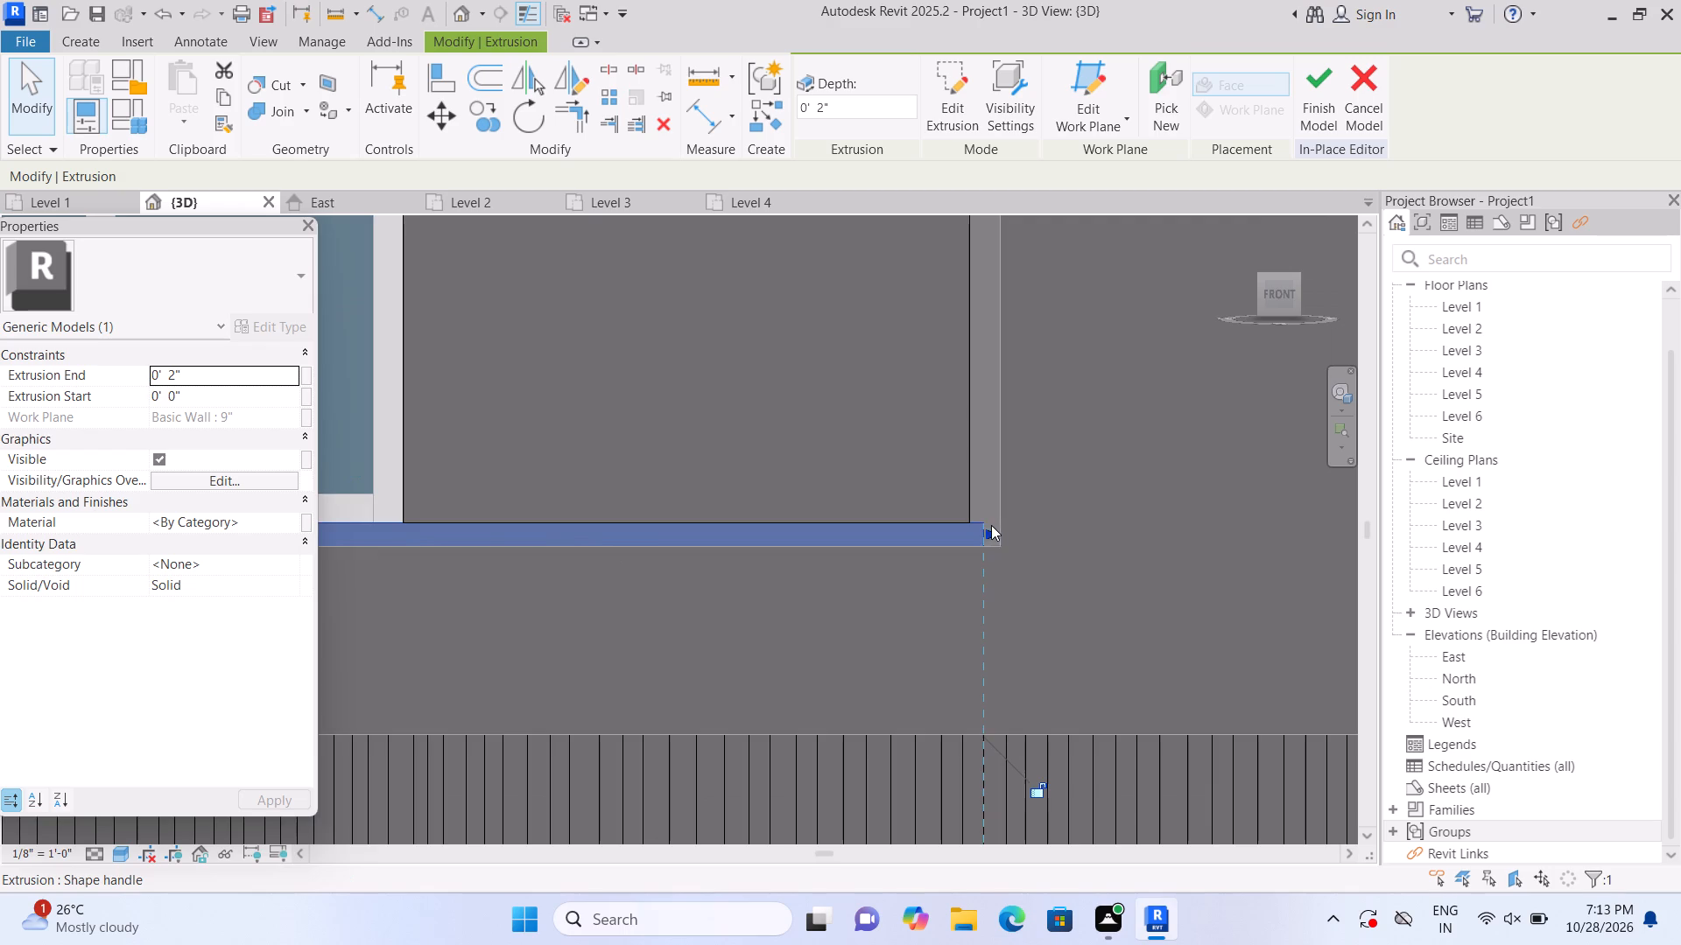
{"action": "scroll", "coordinate": [990, 525], "scroll_direction": "up", "scroll_amount": 2}
{"action": "left_click_drag", "start_coordinate": [988, 535], "coordinate": [961, 535]}
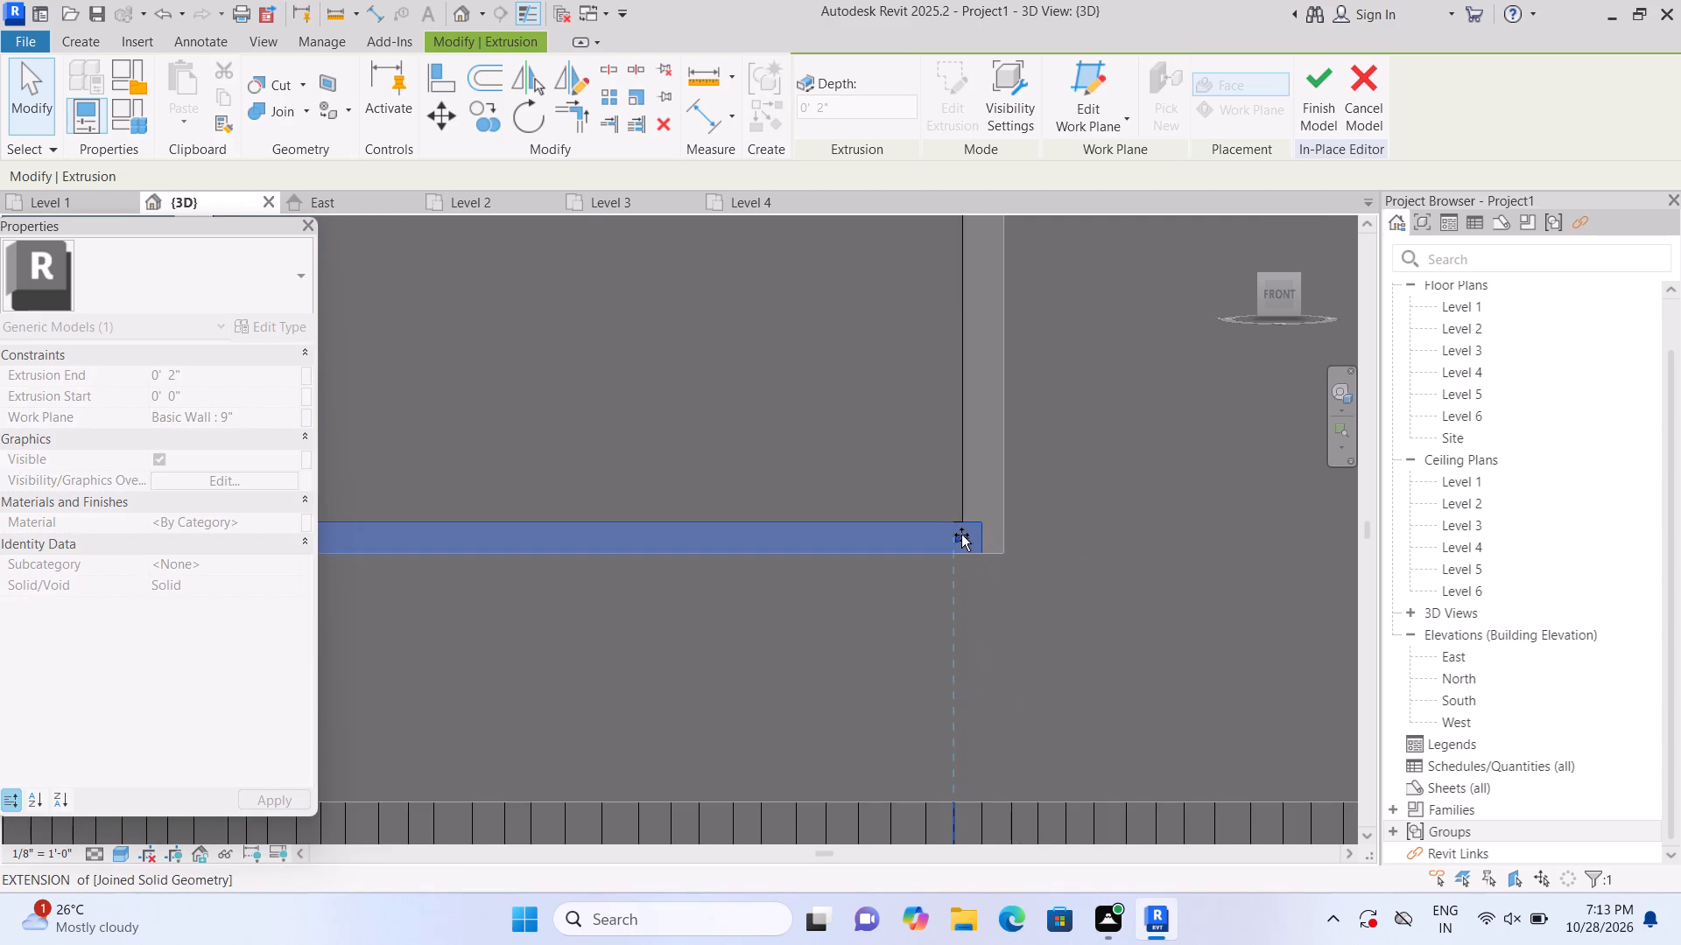
{"action": "left_click_drag", "start_coordinate": [961, 535], "coordinate": [967, 536]}
{"action": "scroll", "coordinate": [968, 543], "scroll_direction": "down", "scroll_amount": 12}
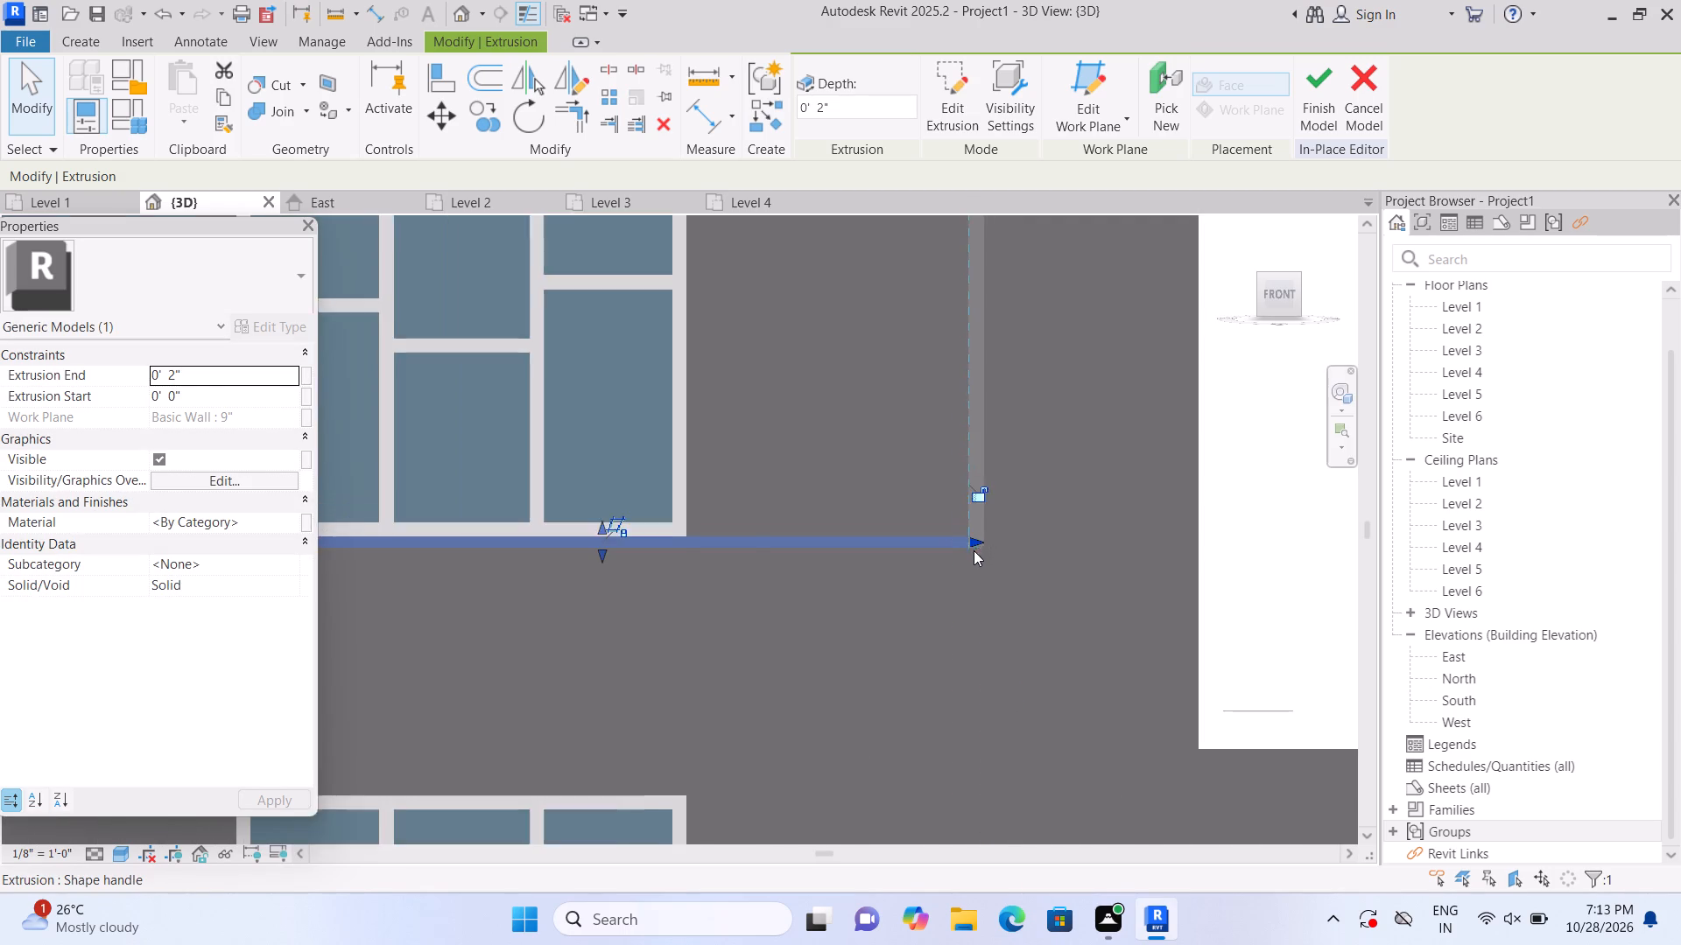
{"action": "scroll", "coordinate": [1193, 569], "scroll_direction": "up", "scroll_amount": 1}
{"action": "left_click", "coordinate": [1185, 552]}
Join the bottom, right, left and top solid strips around the middle-storey window into one geometry.
{"action": "scroll", "coordinate": [1145, 556], "scroll_direction": "up", "scroll_amount": 1}
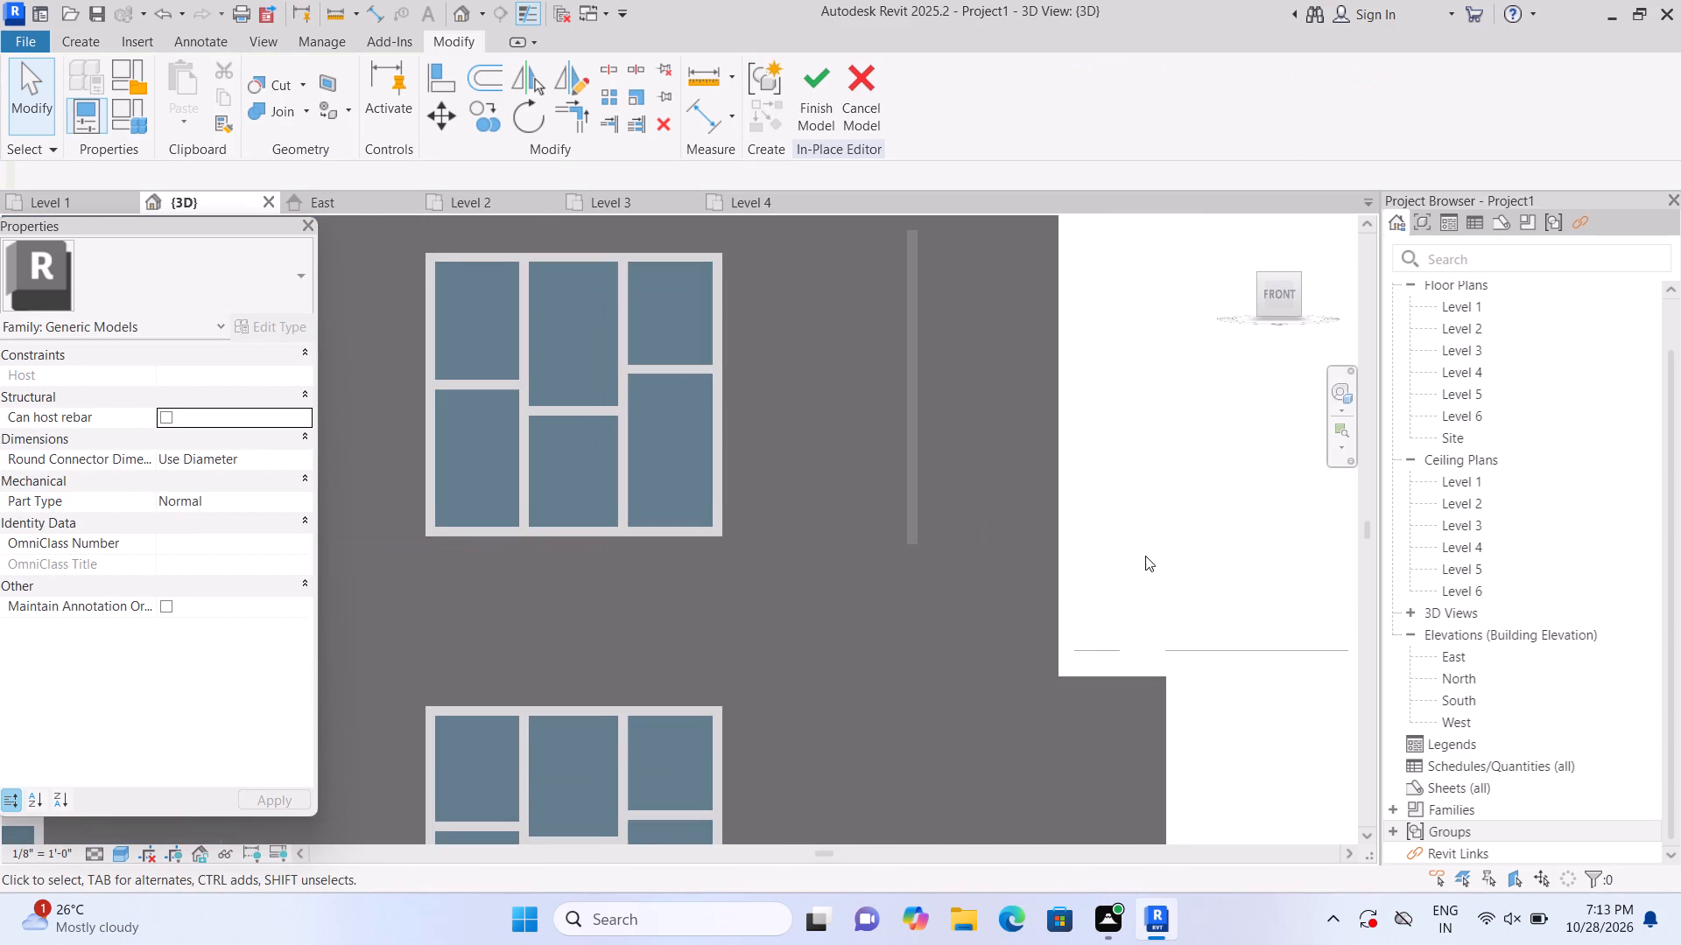
{"action": "left_click", "coordinate": [305, 110]}
{"action": "left_click", "coordinate": [306, 145]}
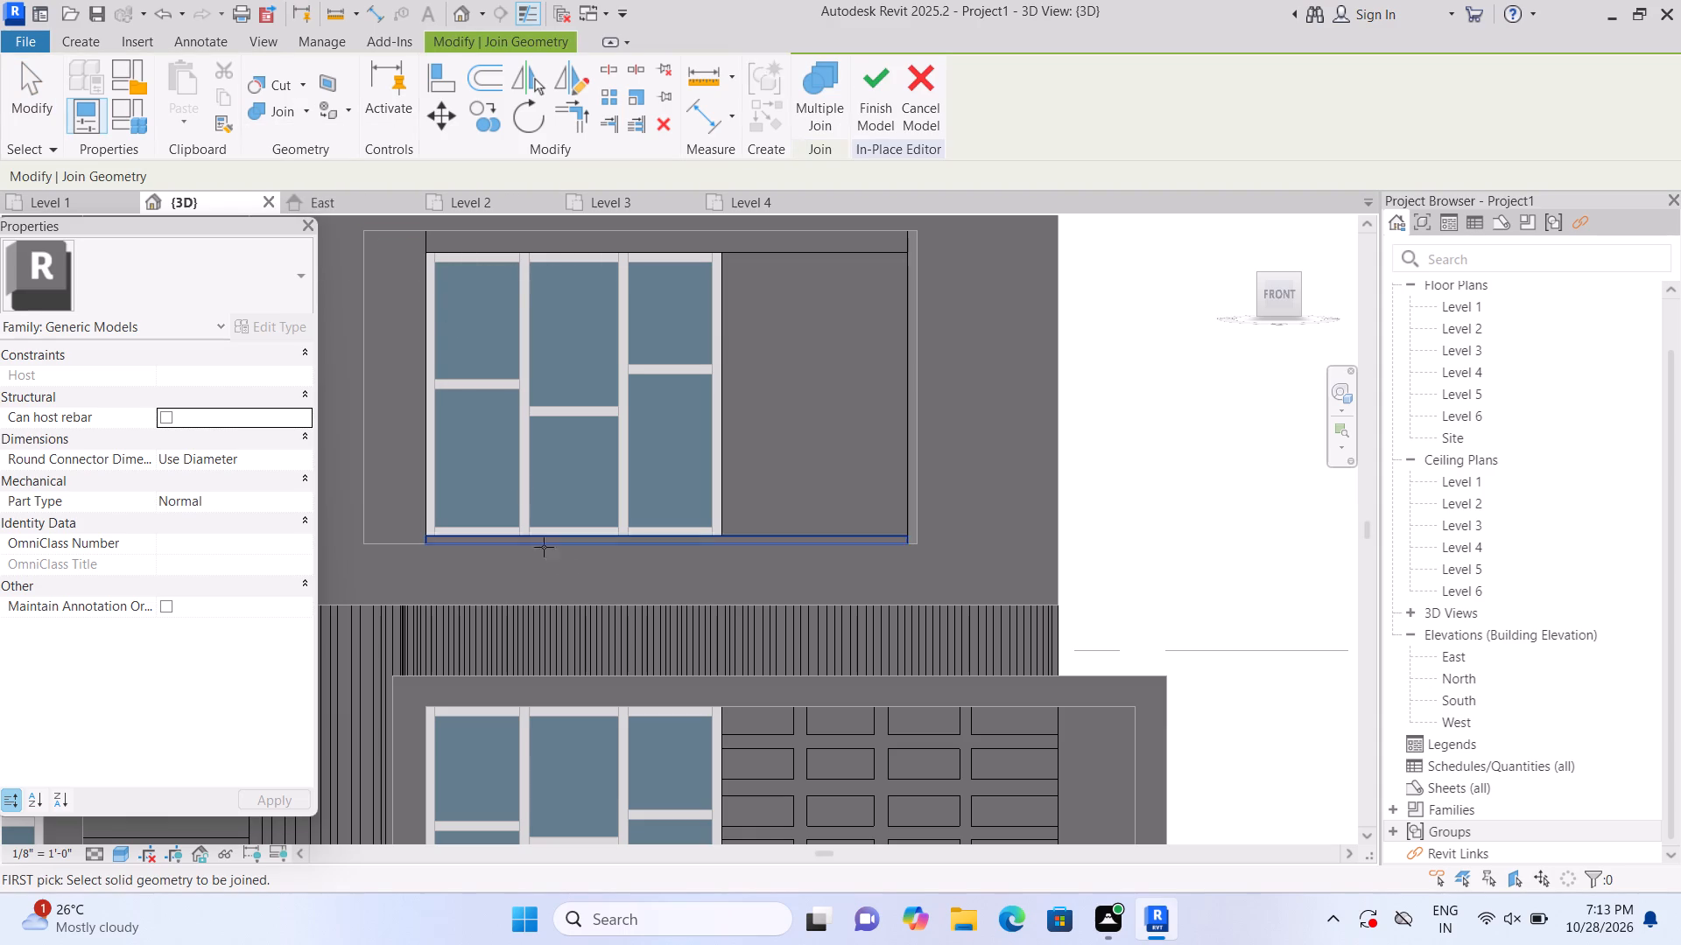
{"action": "left_click", "coordinate": [606, 550]}
{"action": "double_click", "coordinate": [794, 493]}
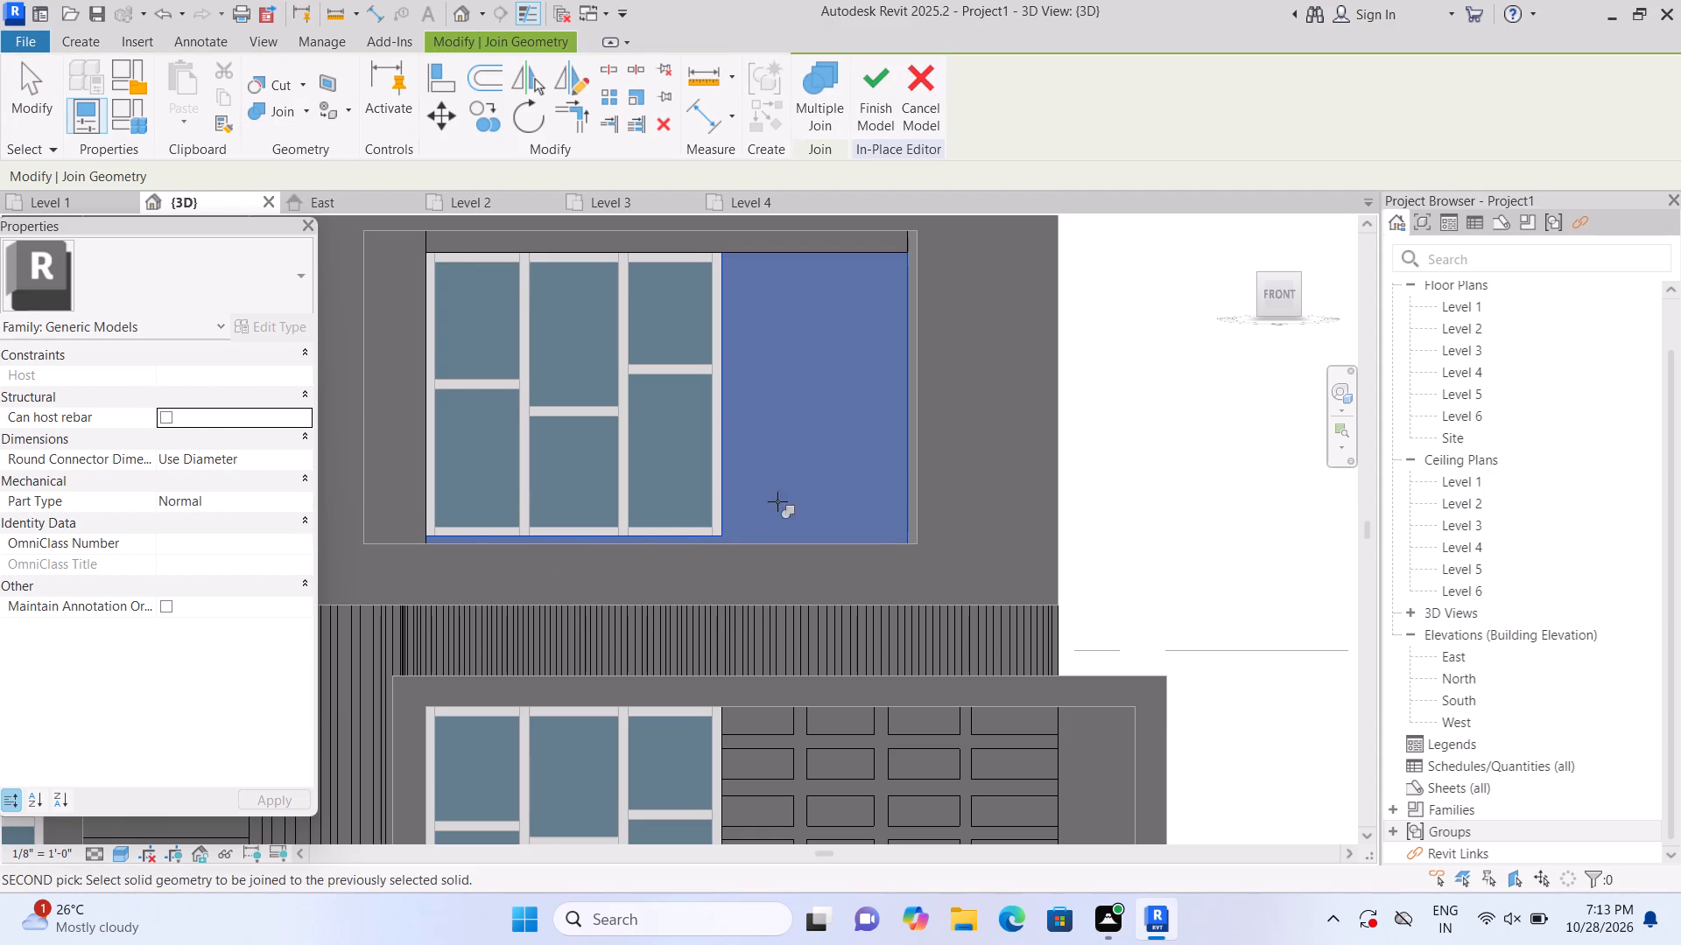
{"action": "left_click", "coordinate": [405, 506]}
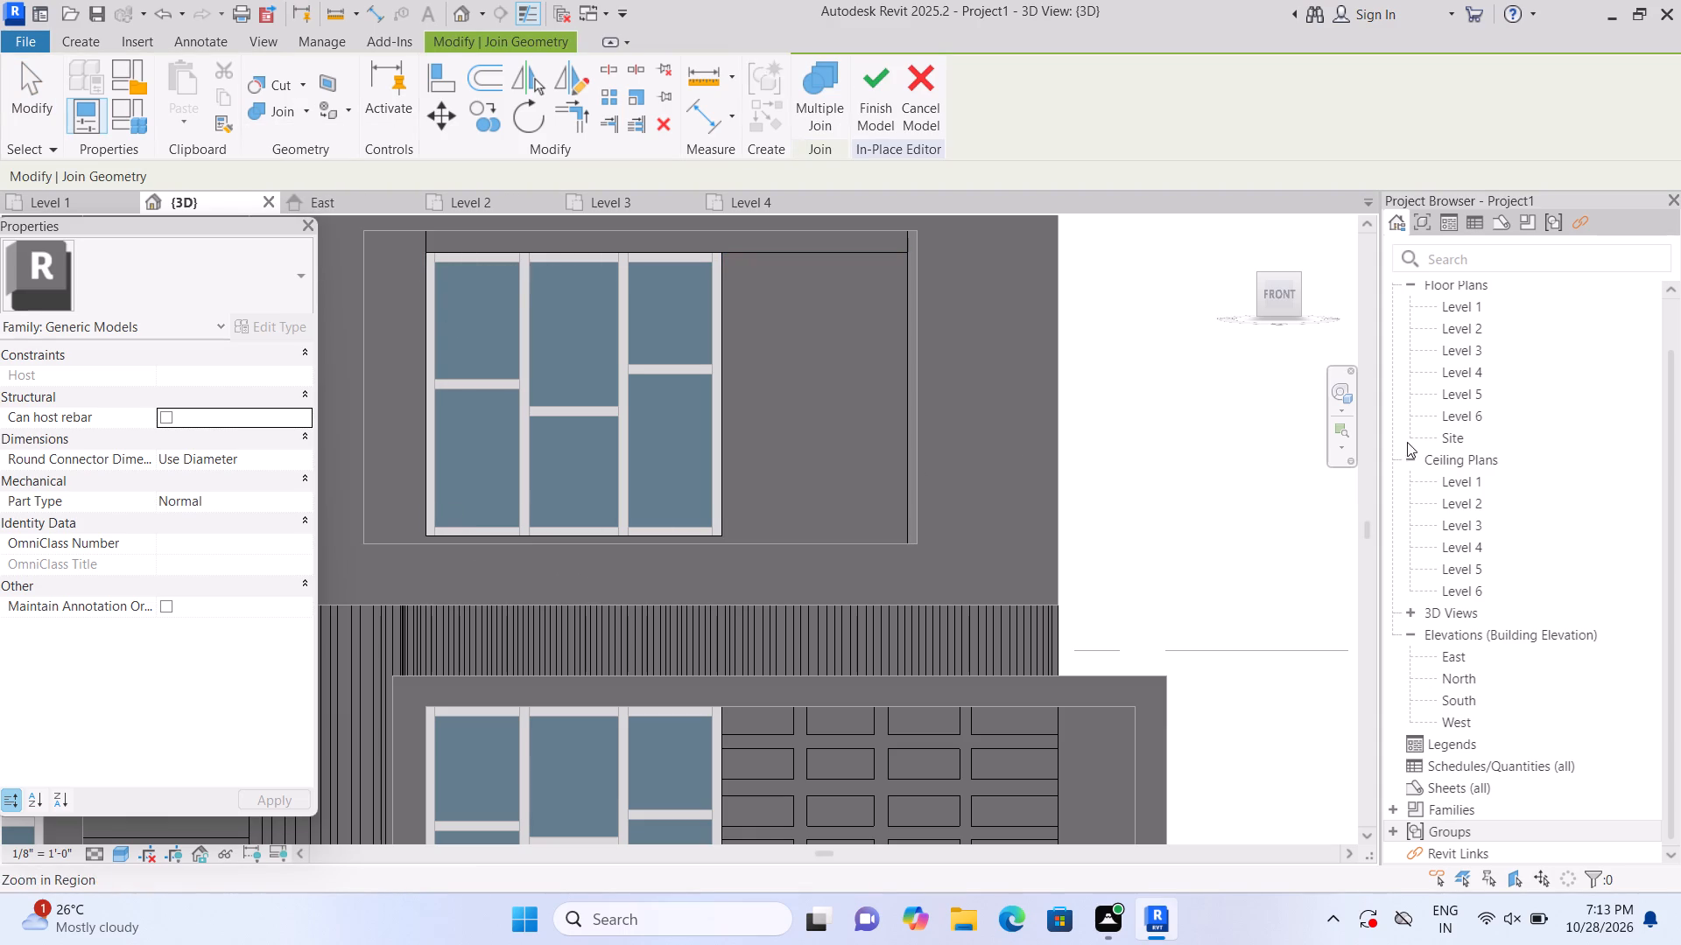
{"action": "scroll", "coordinate": [1195, 512], "scroll_direction": "down", "scroll_amount": 2}
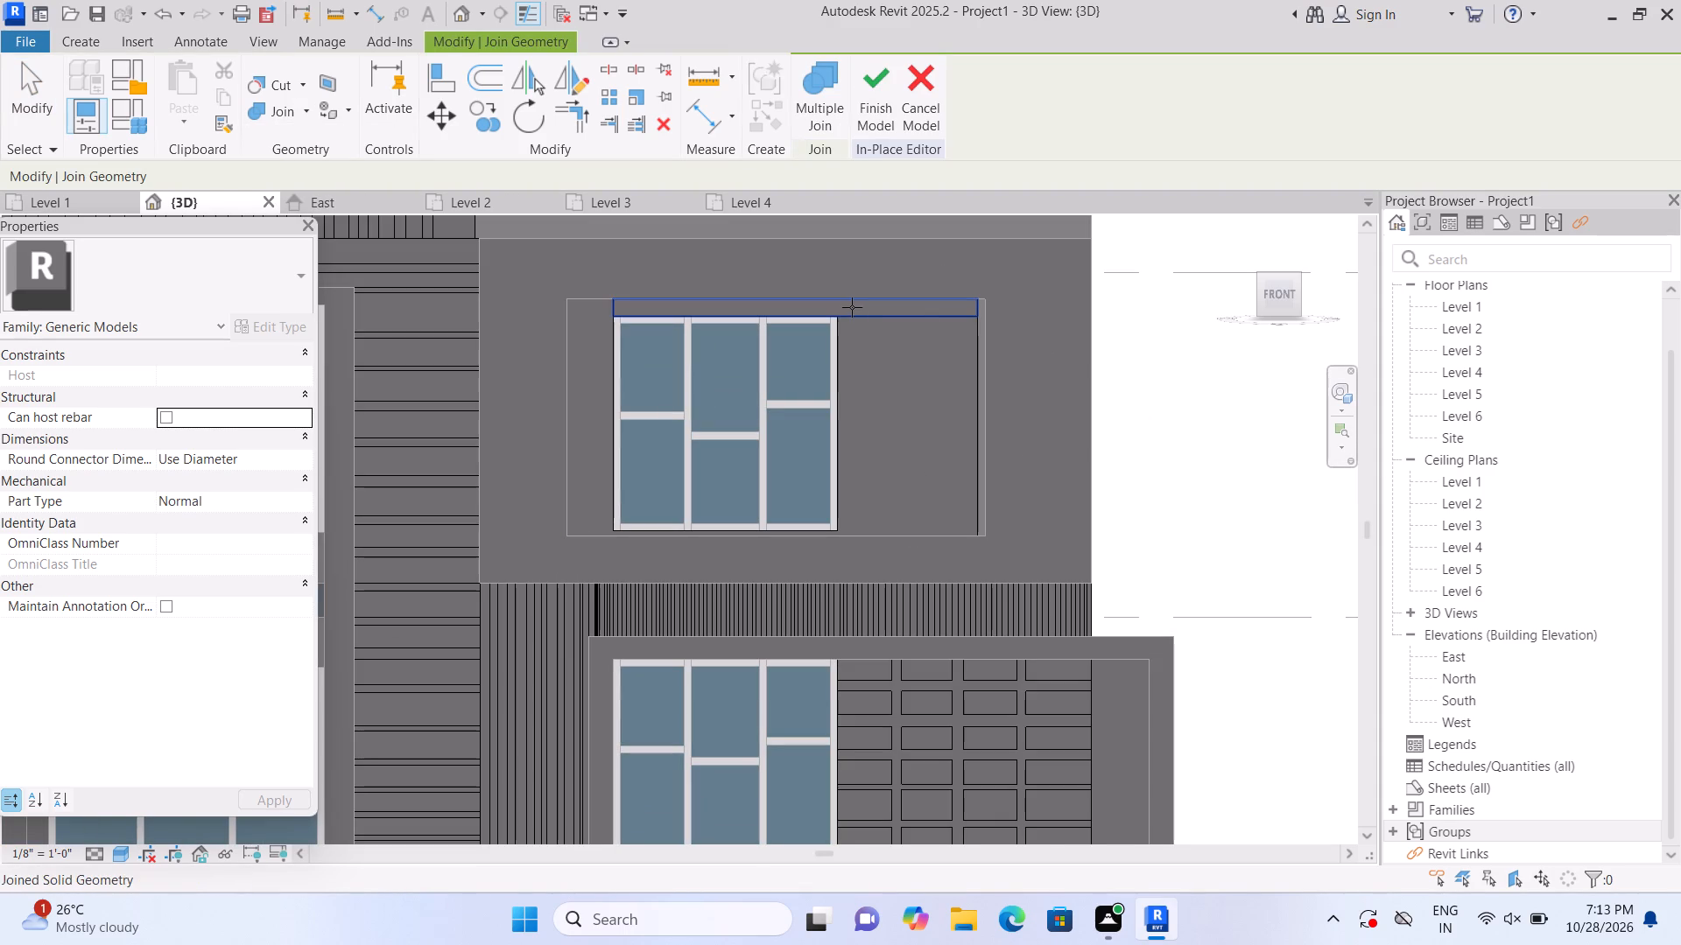
{"action": "left_click", "coordinate": [852, 307]}
{"action": "left_click", "coordinate": [865, 374]}
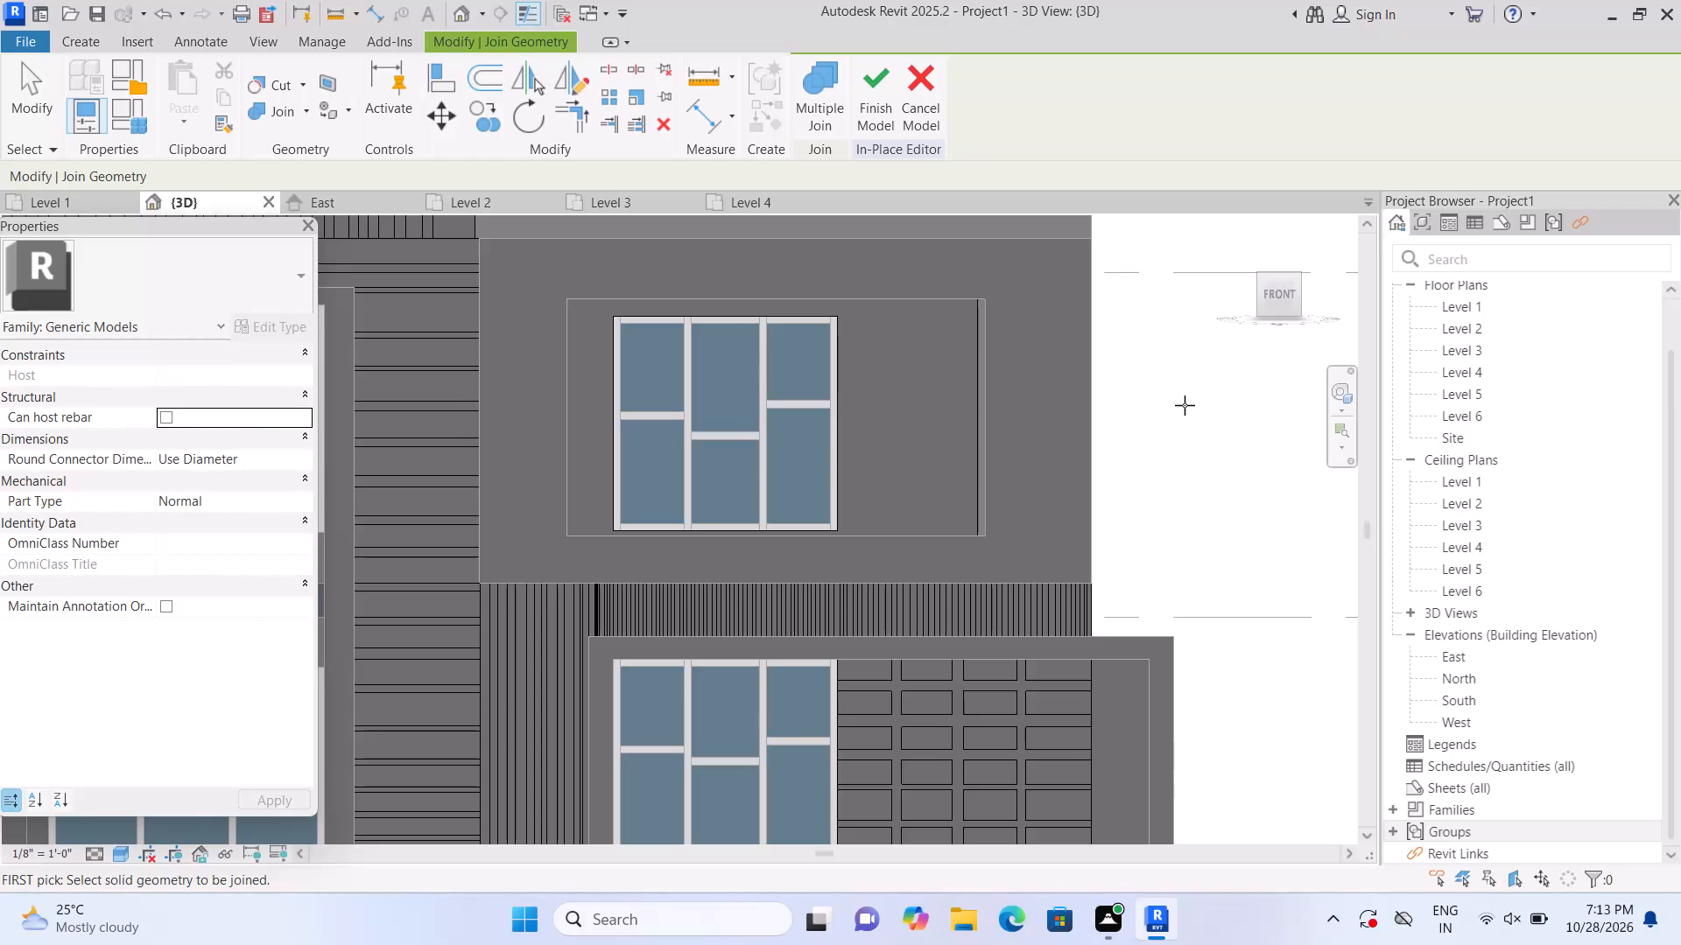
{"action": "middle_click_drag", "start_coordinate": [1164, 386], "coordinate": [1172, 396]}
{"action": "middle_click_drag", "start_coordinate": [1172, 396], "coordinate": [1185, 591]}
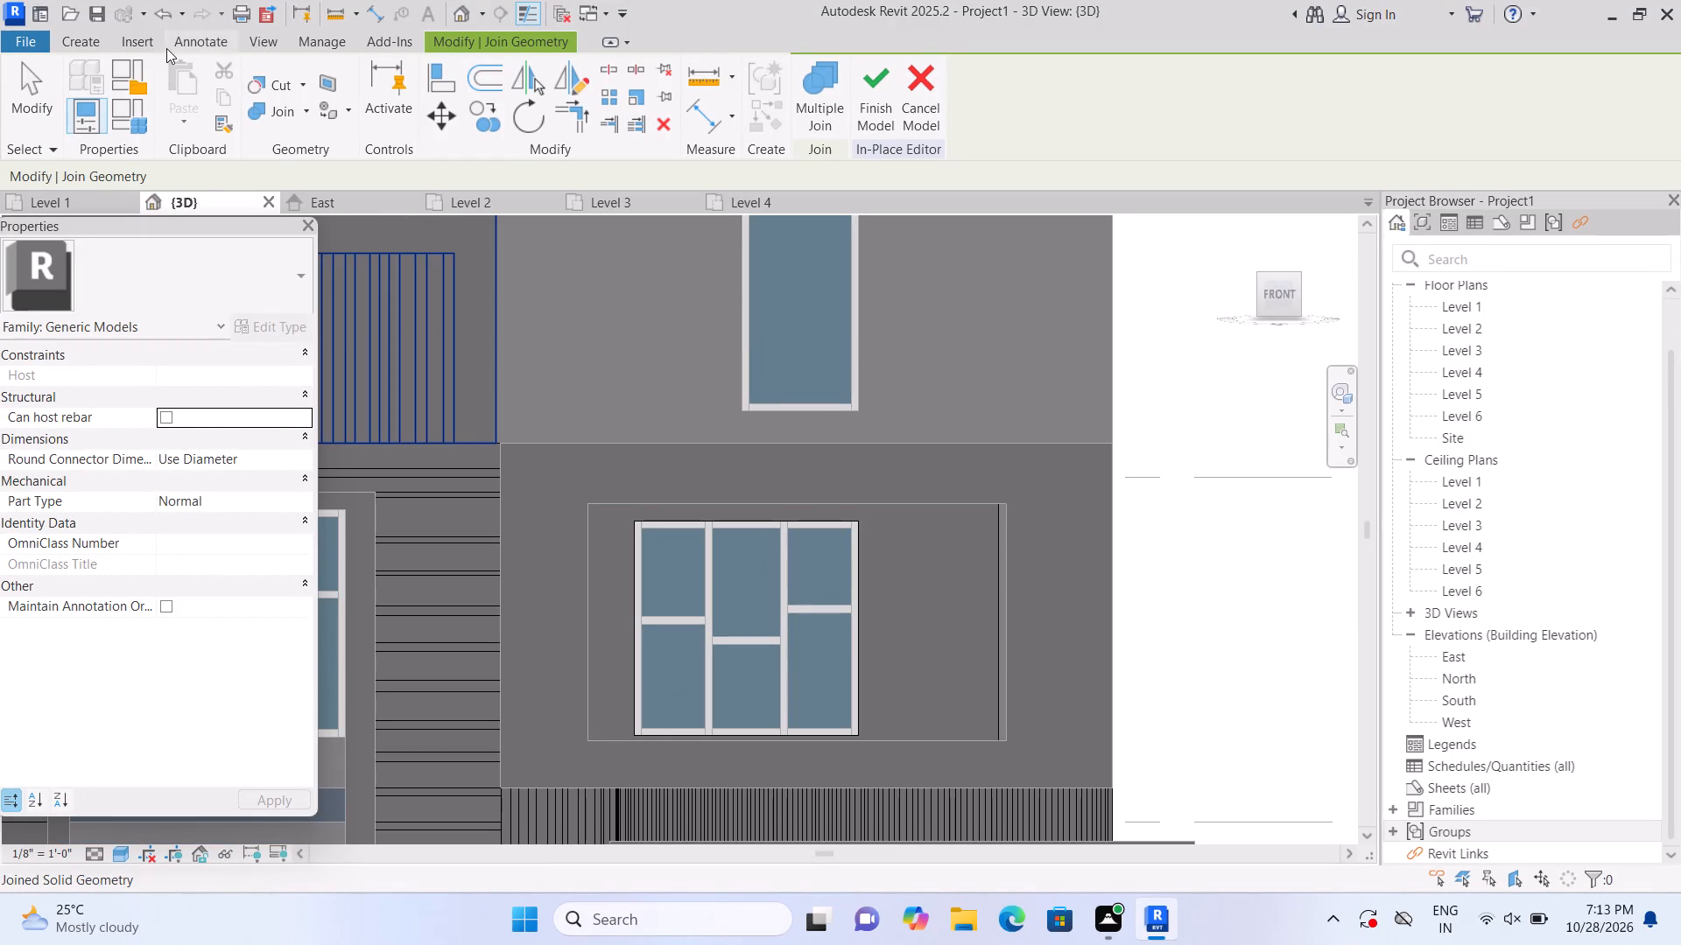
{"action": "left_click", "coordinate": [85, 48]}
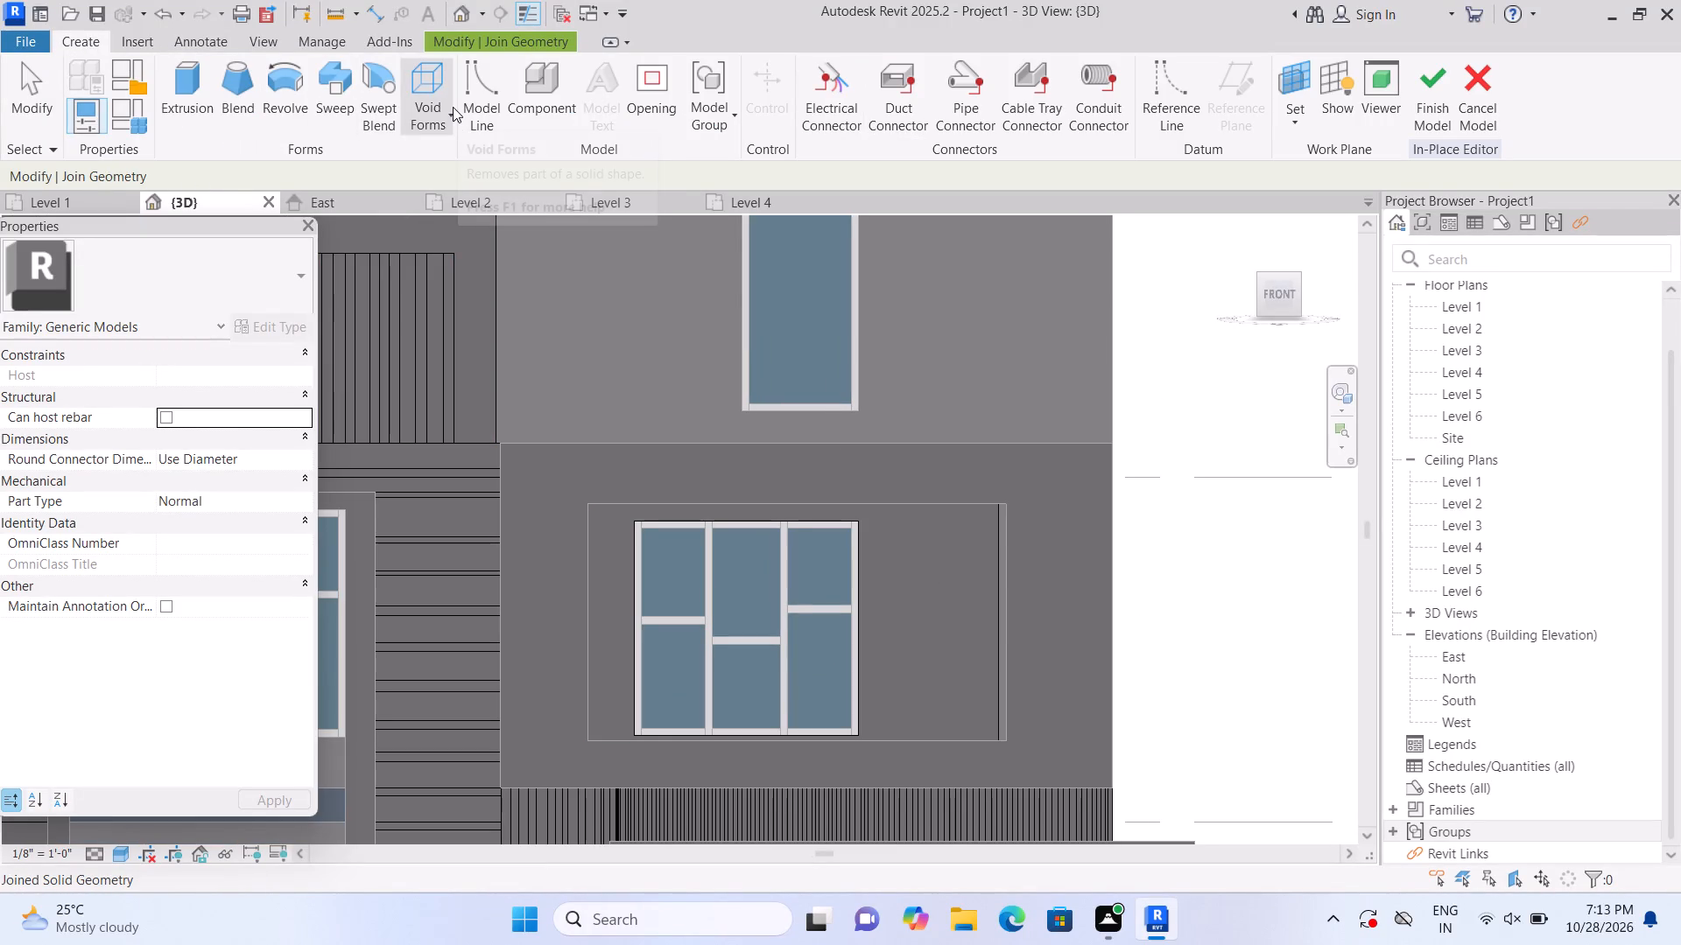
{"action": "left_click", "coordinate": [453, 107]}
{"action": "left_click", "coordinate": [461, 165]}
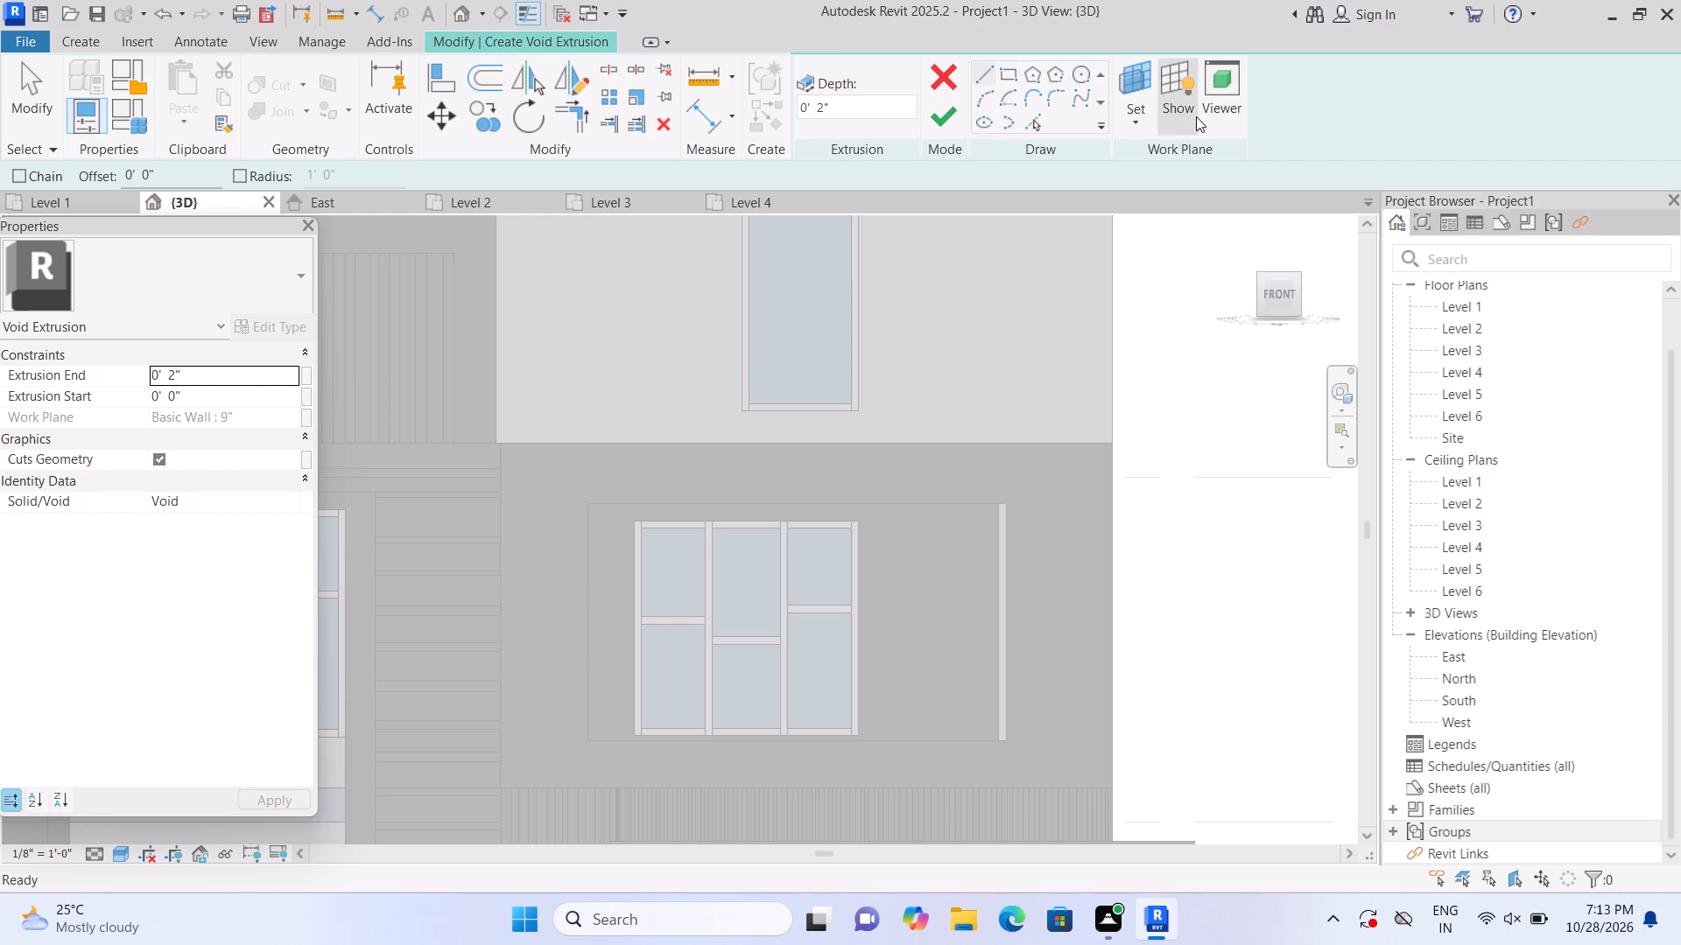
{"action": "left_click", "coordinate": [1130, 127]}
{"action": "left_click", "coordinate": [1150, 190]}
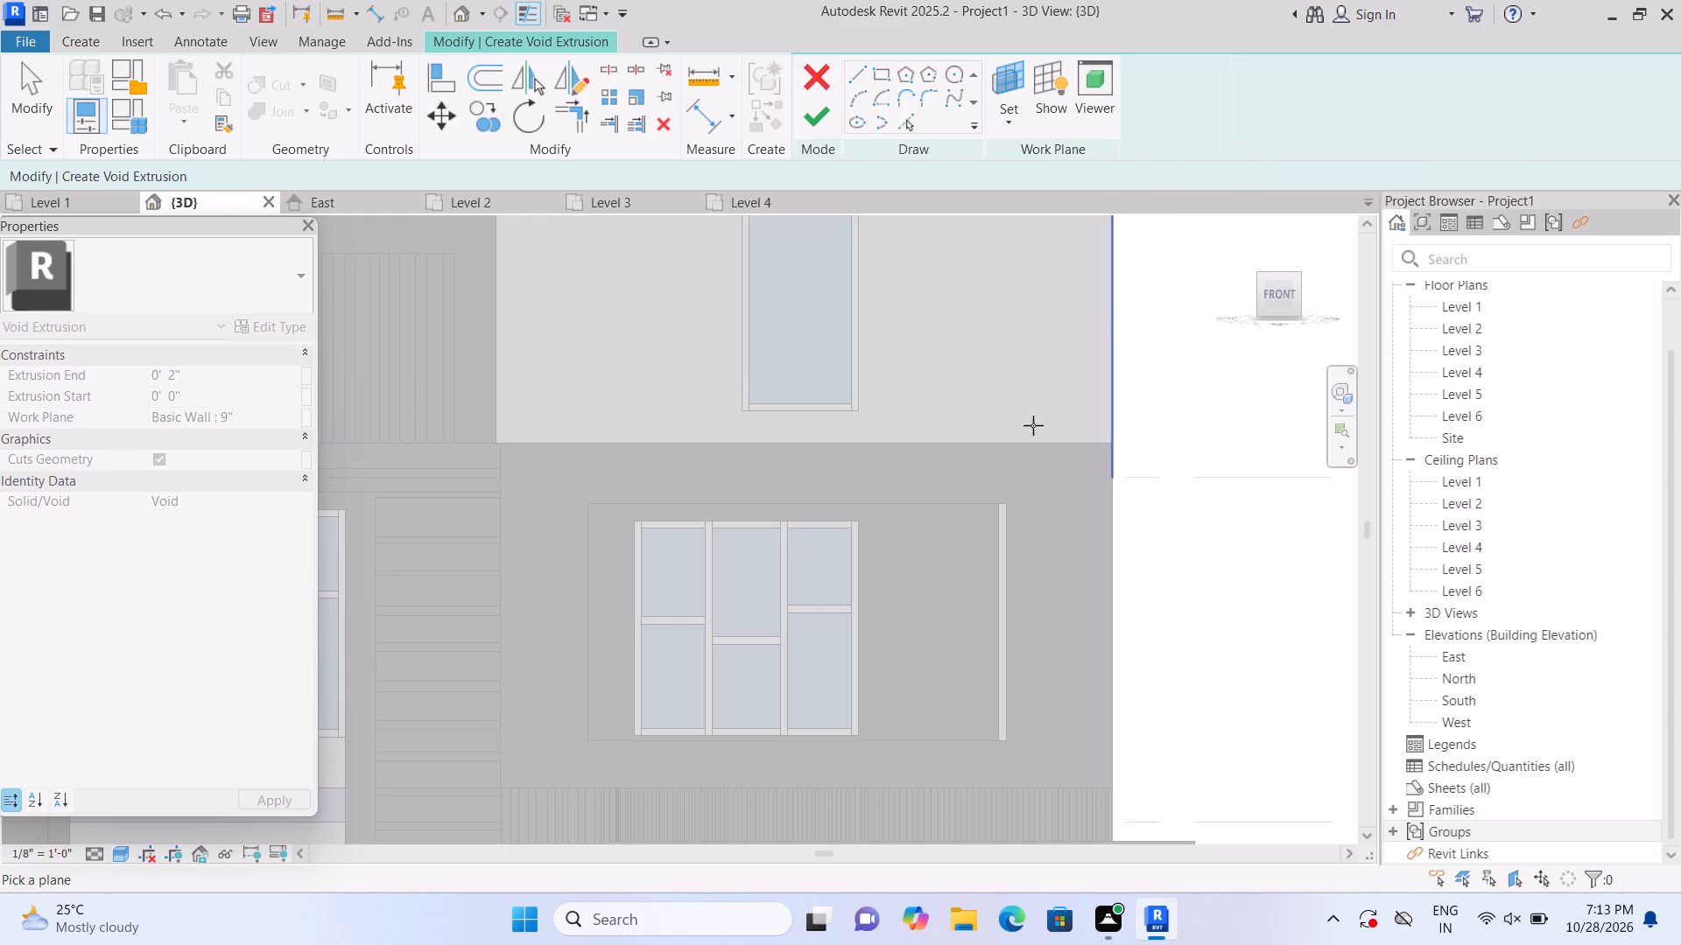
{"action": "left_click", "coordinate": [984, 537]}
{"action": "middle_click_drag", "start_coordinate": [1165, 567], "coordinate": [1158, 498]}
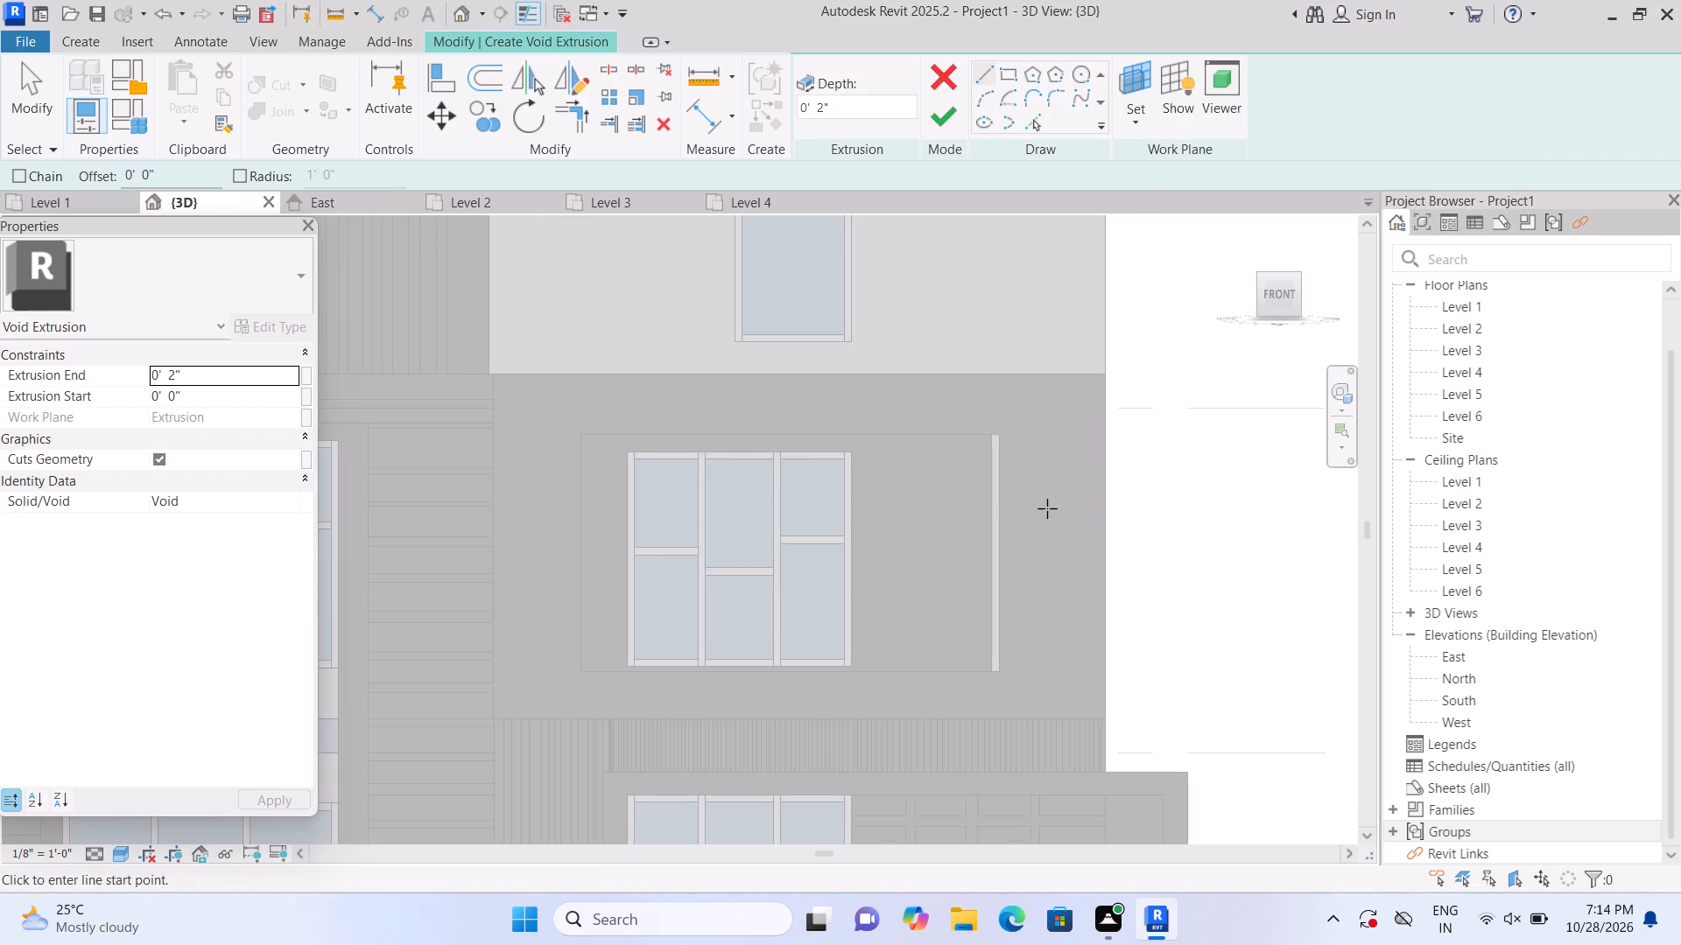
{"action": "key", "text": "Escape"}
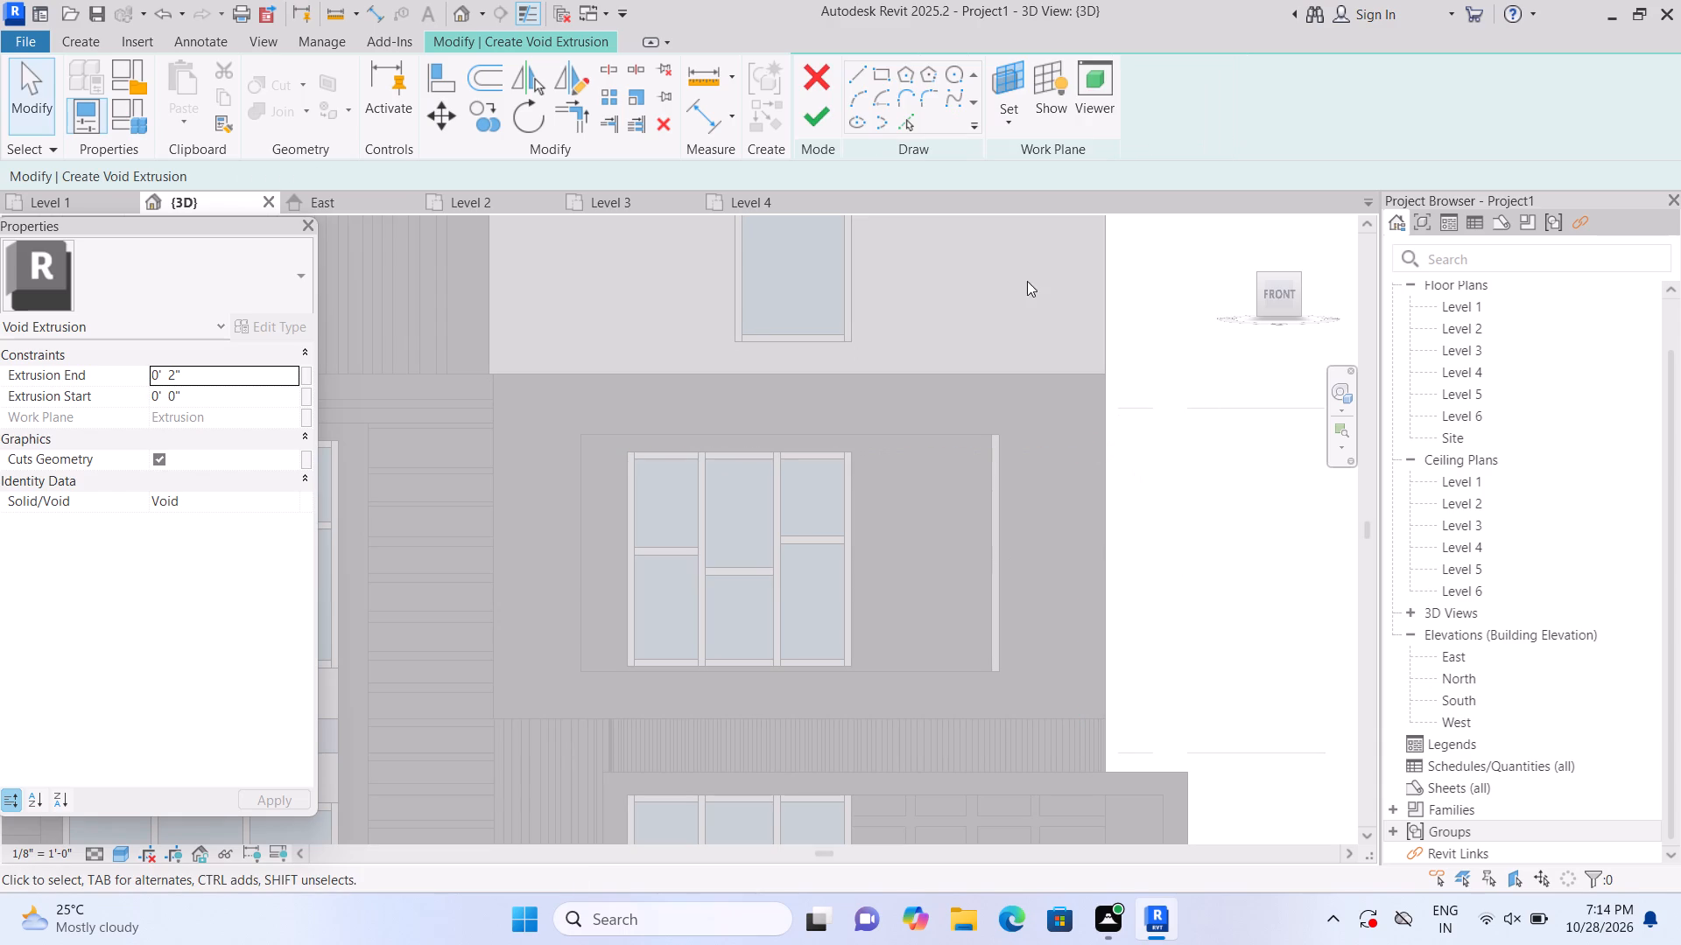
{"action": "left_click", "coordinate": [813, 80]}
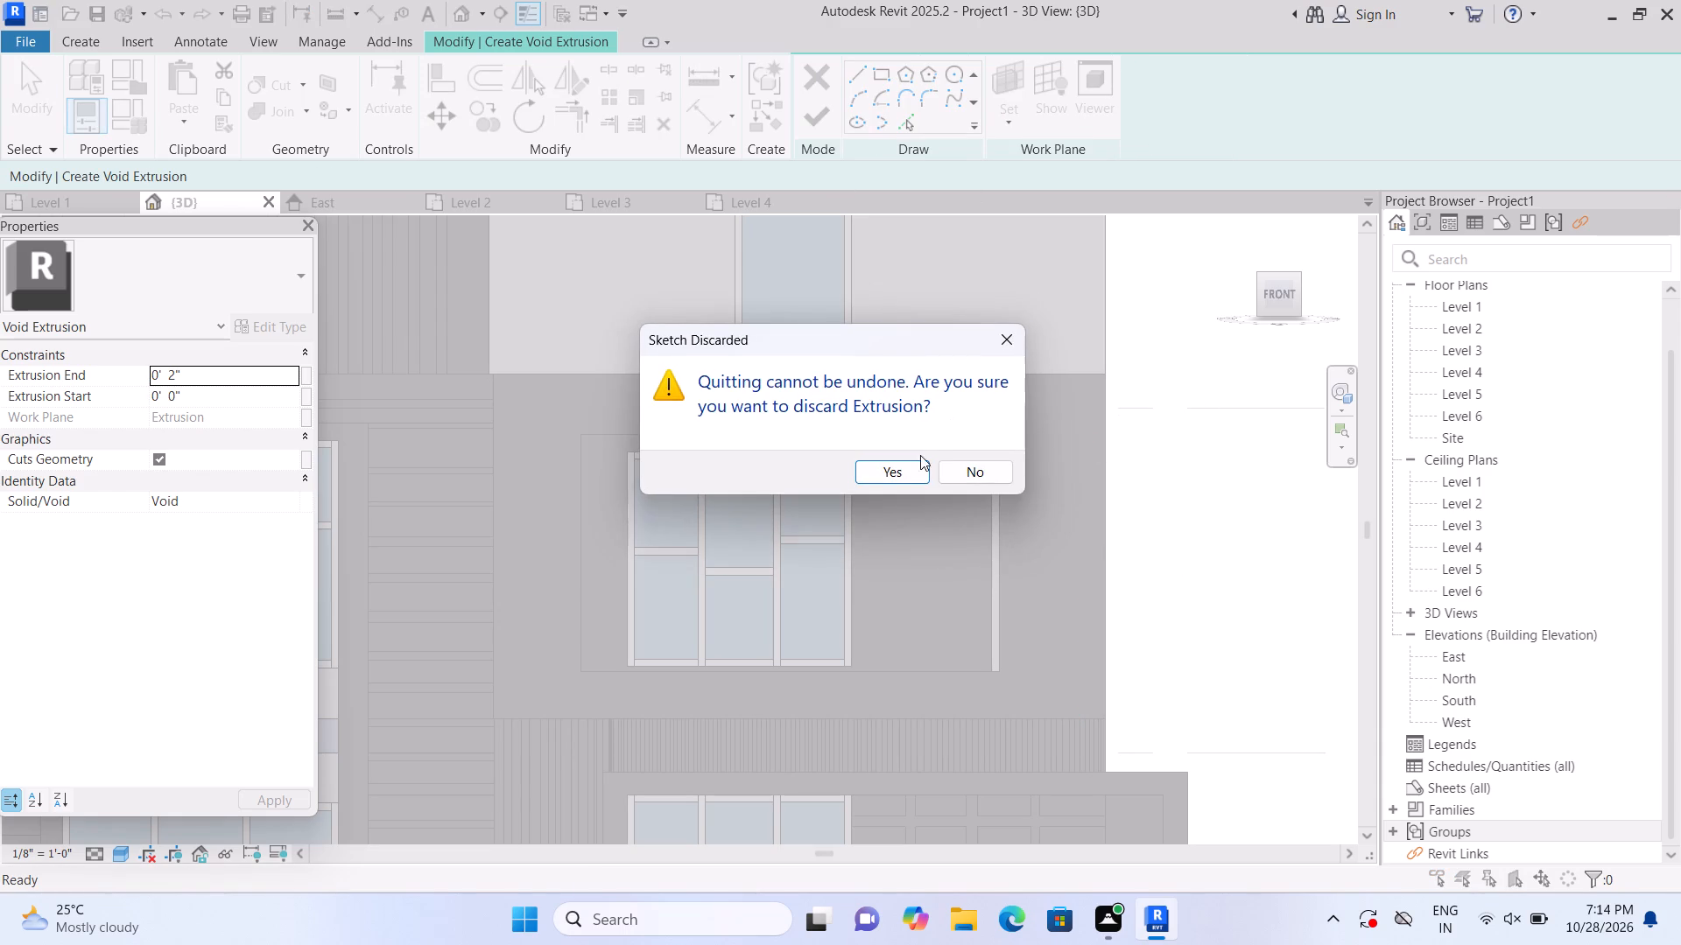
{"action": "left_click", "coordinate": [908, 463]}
Stretch the joined solid's right side toward the recess's far edge, closing the narrow vertical gap beside it.
{"action": "left_click", "coordinate": [992, 535]}
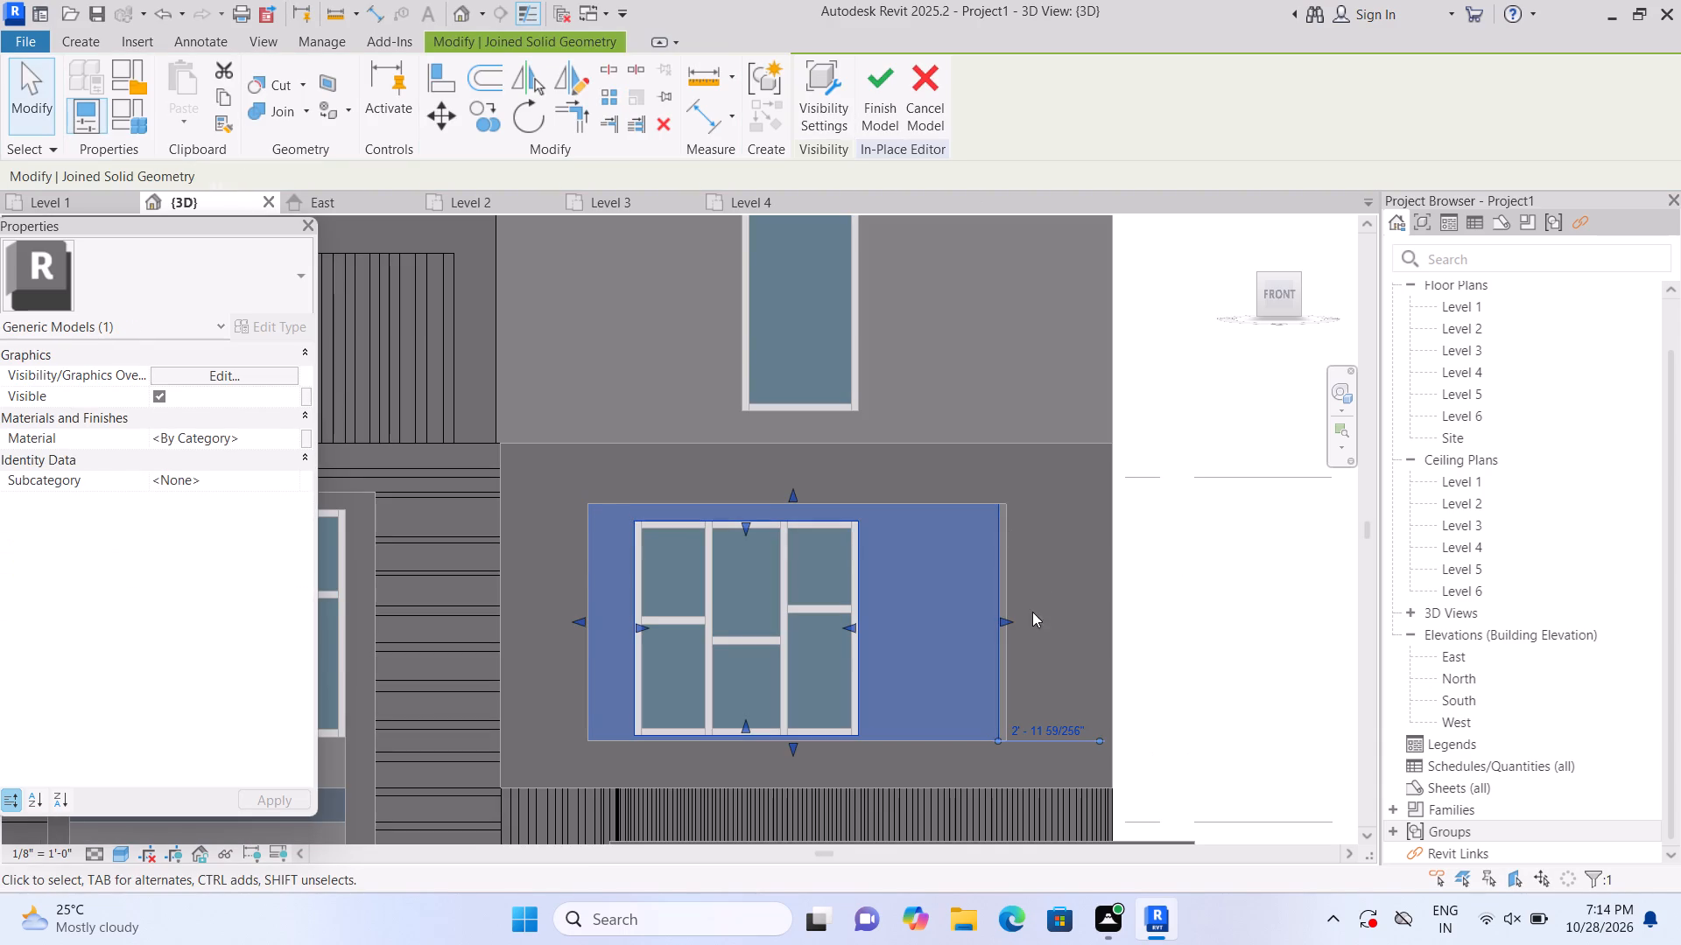
{"action": "left_click", "coordinate": [1007, 620]}
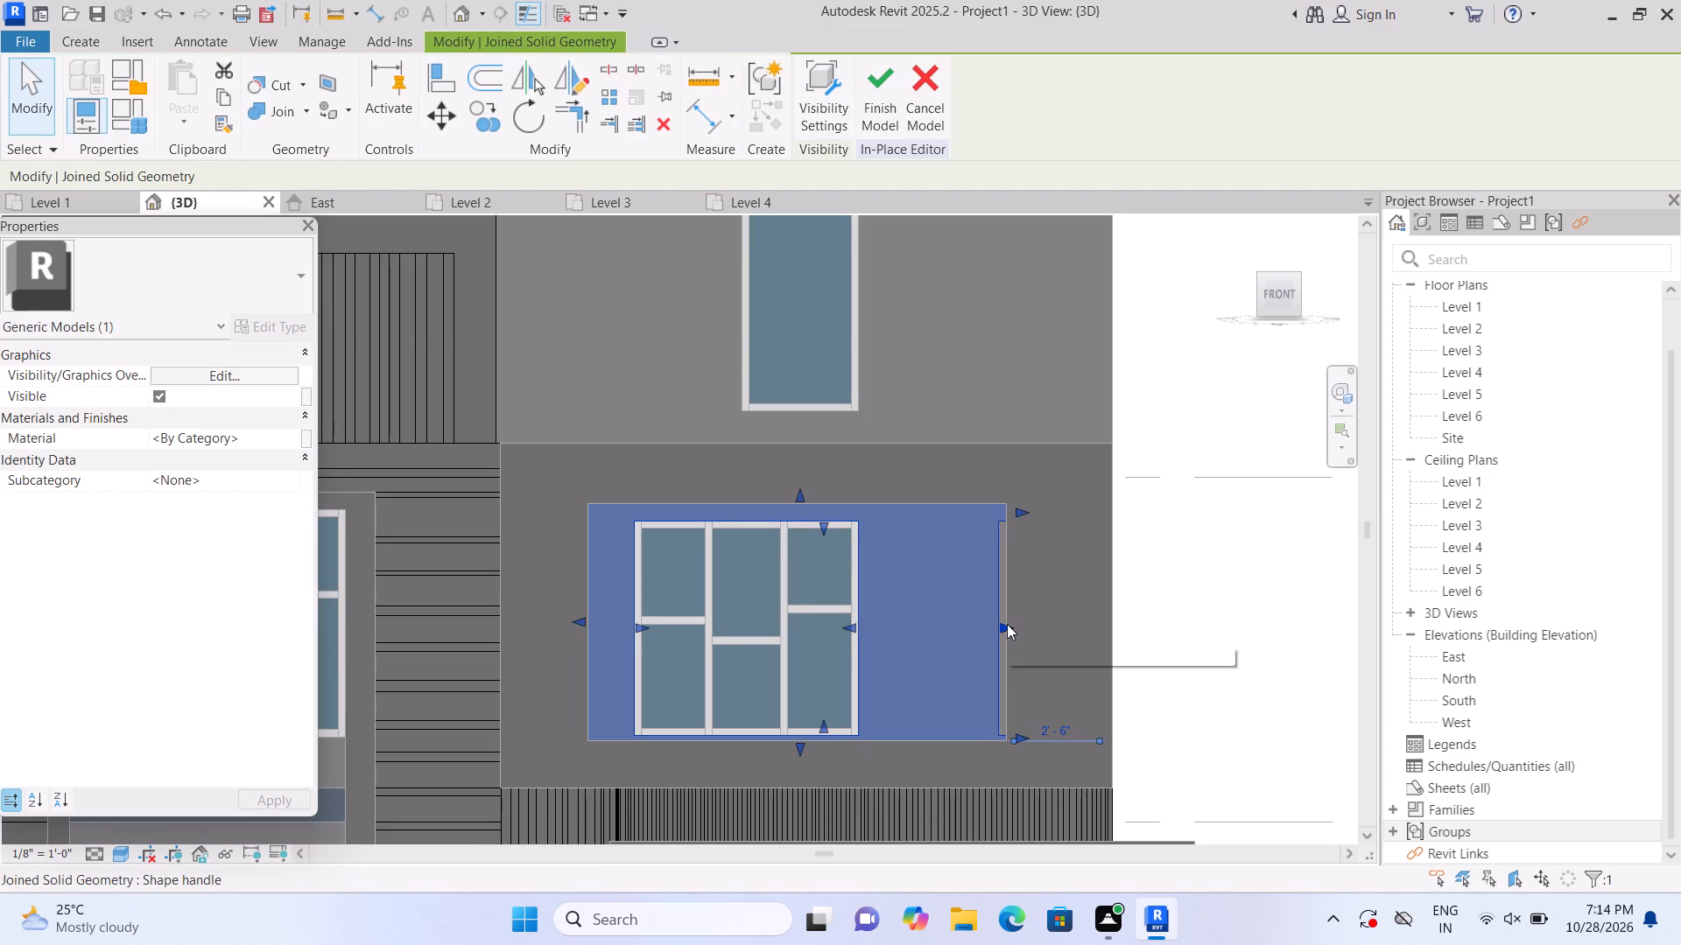
{"action": "left_click_drag", "start_coordinate": [1003, 626], "coordinate": [1004, 636]}
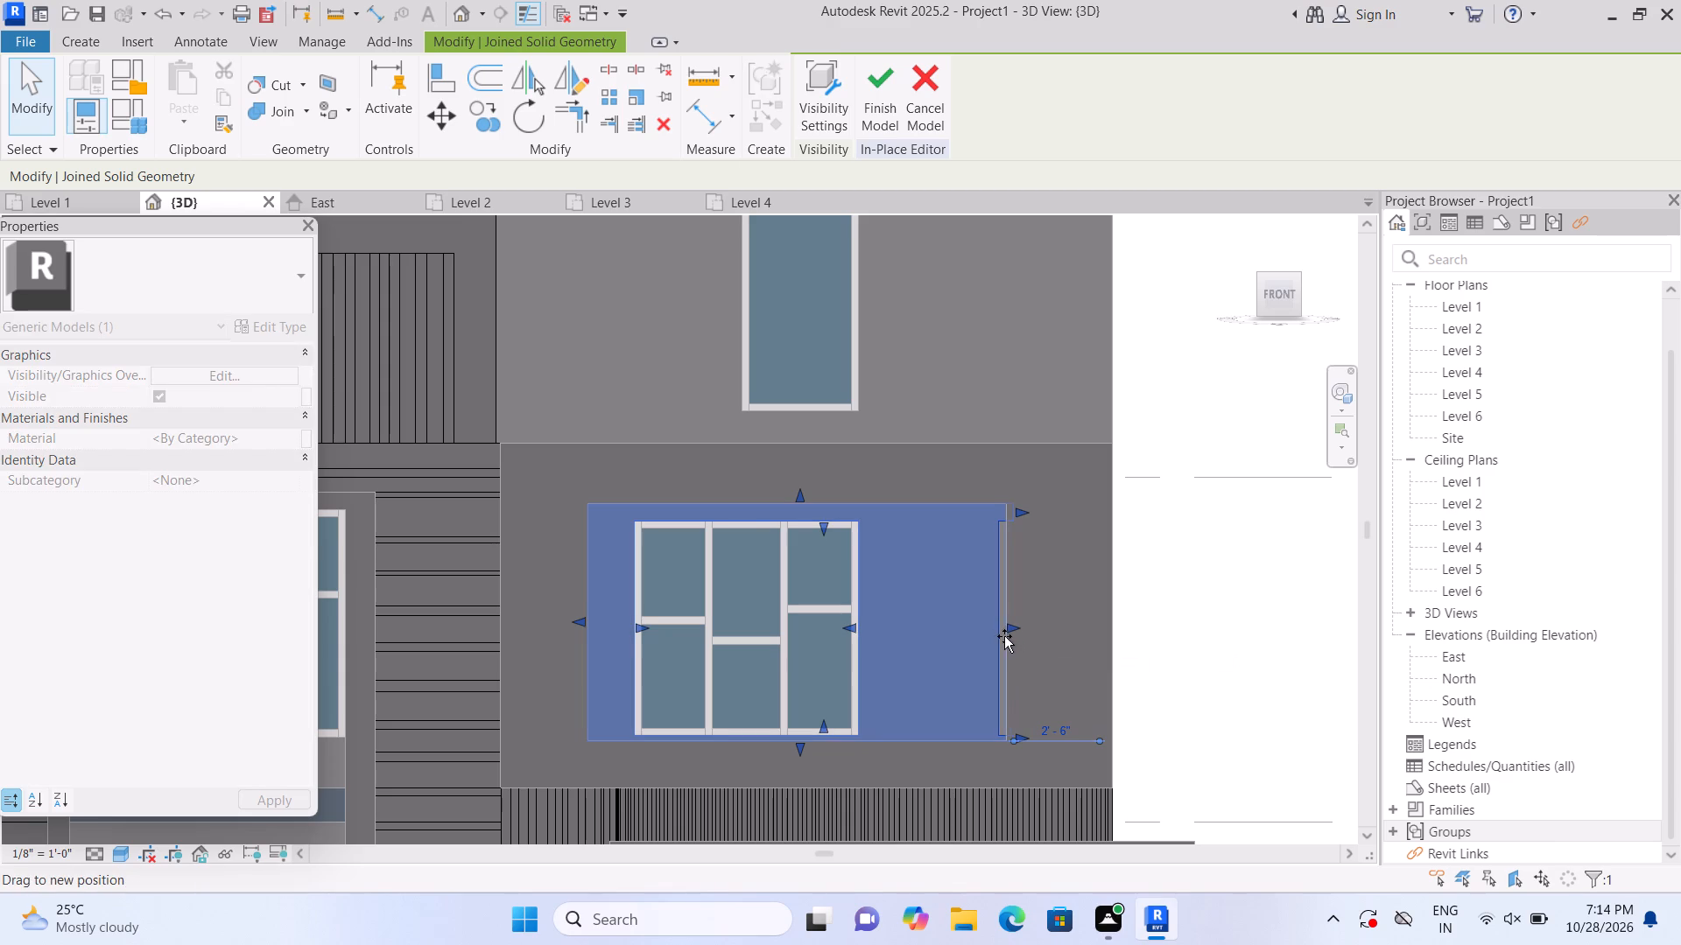
{"action": "left_click_drag", "start_coordinate": [1004, 636], "coordinate": [1002, 635]}
{"action": "left_click", "coordinate": [1210, 599]}
{"action": "scroll", "coordinate": [1098, 644], "scroll_direction": "up", "scroll_amount": 2}
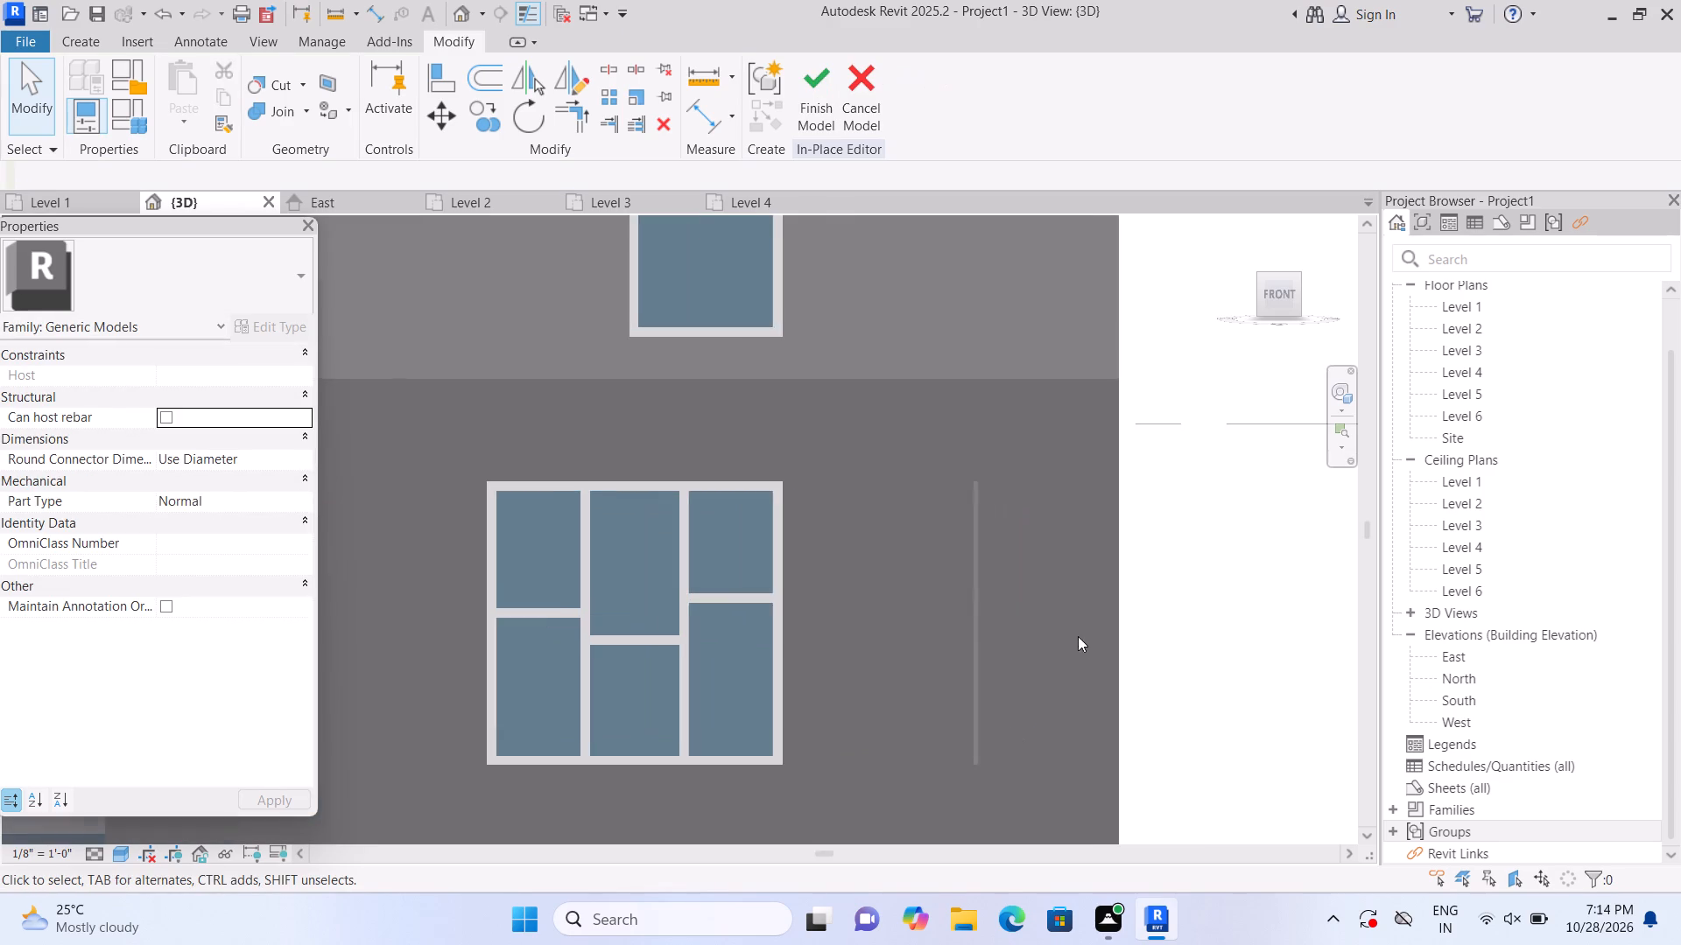
{"action": "scroll", "coordinate": [1036, 622], "scroll_direction": "up", "scroll_amount": 1}
{"action": "left_click", "coordinate": [967, 604]}
{"action": "left_click_drag", "start_coordinate": [967, 618], "coordinate": [975, 624]}
{"action": "left_click", "coordinate": [975, 624]}
{"action": "left_click", "coordinate": [1290, 583]}
Start a void extrusion with its work plane on the front face of the joined solid around the middle-storey window.
{"action": "scroll", "coordinate": [1287, 579], "scroll_direction": "down", "scroll_amount": 1}
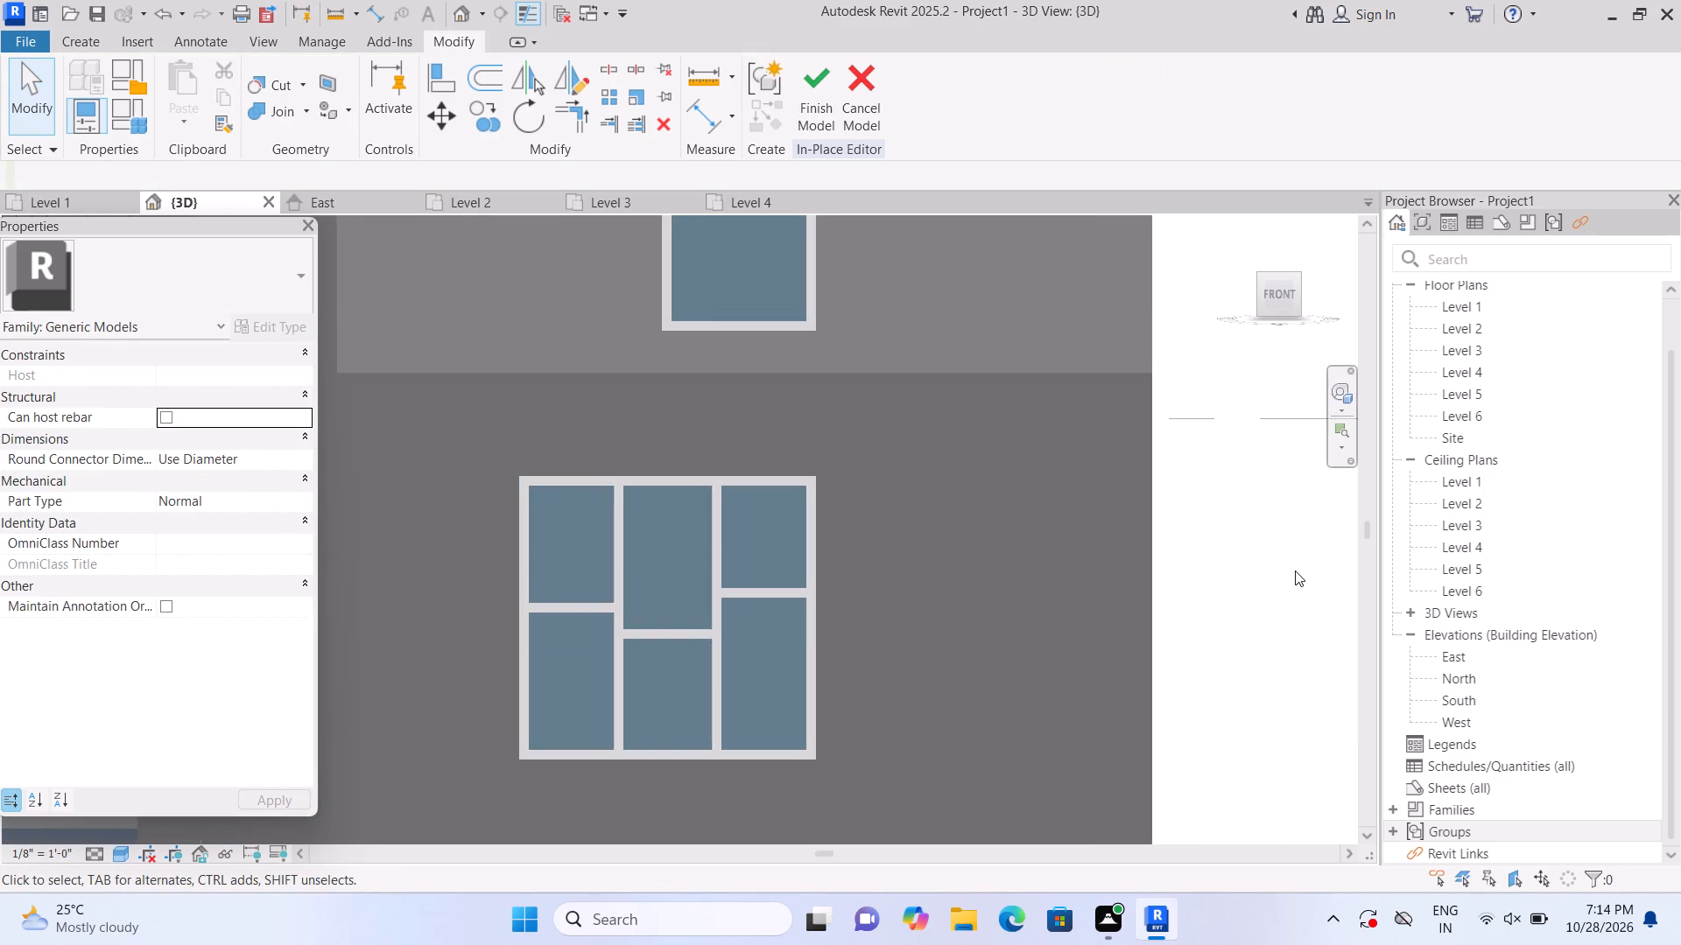
{"action": "scroll", "coordinate": [1293, 557], "scroll_direction": "down", "scroll_amount": 2}
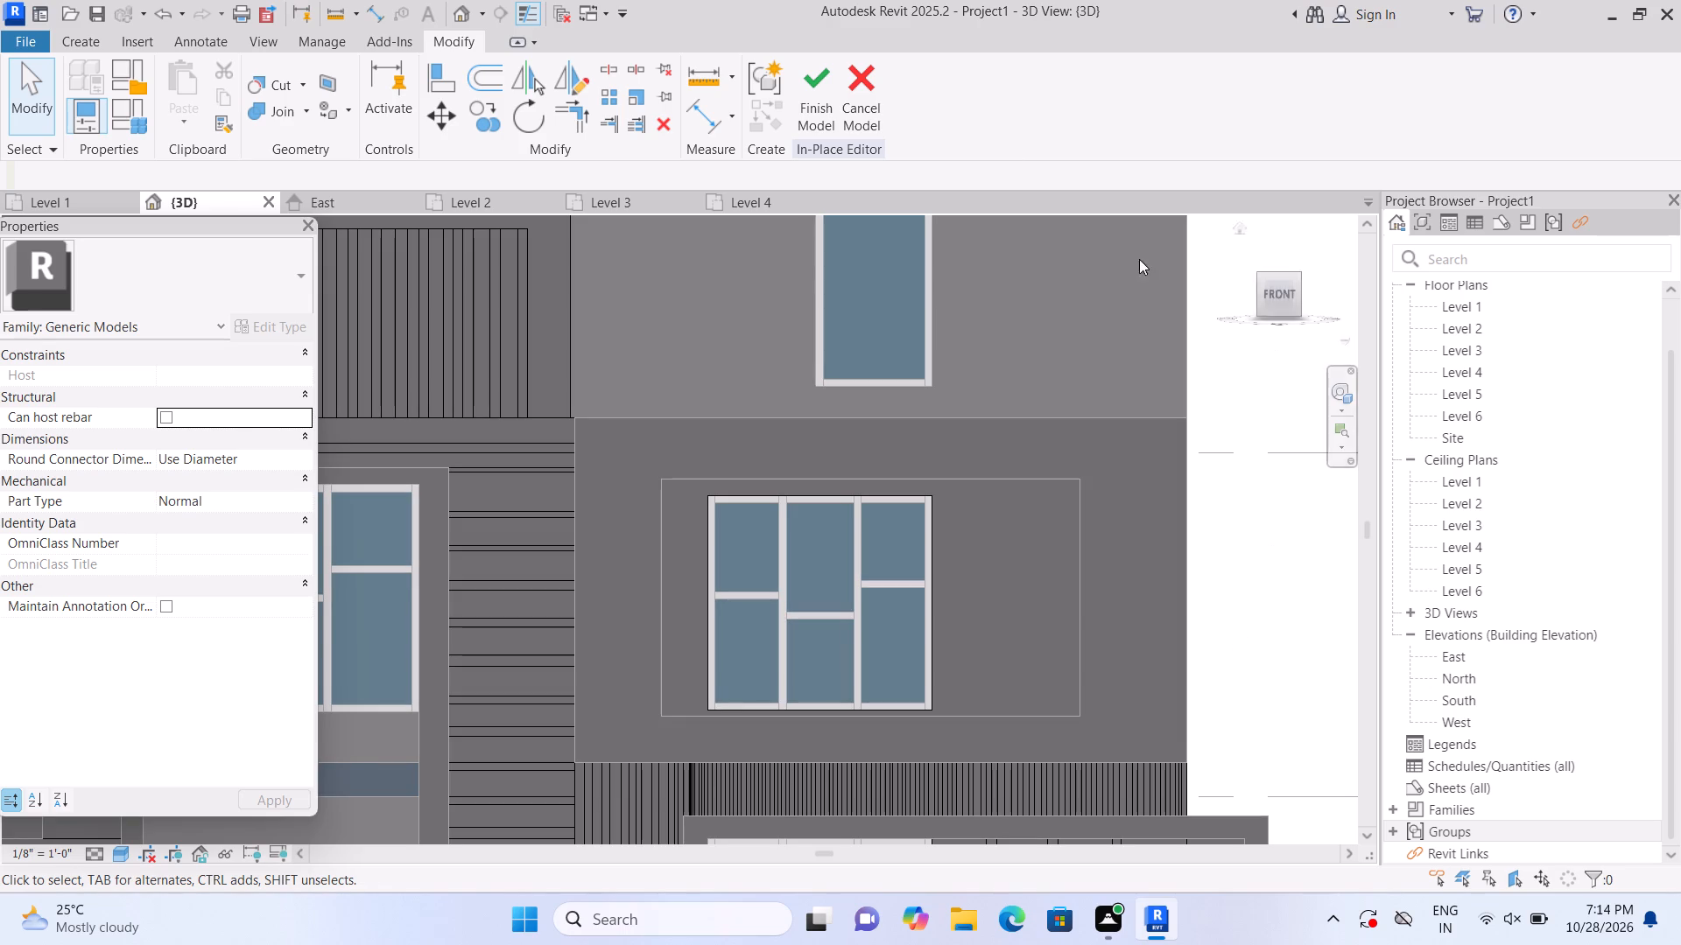
{"action": "left_click", "coordinate": [84, 31]}
{"action": "left_click", "coordinate": [451, 121]}
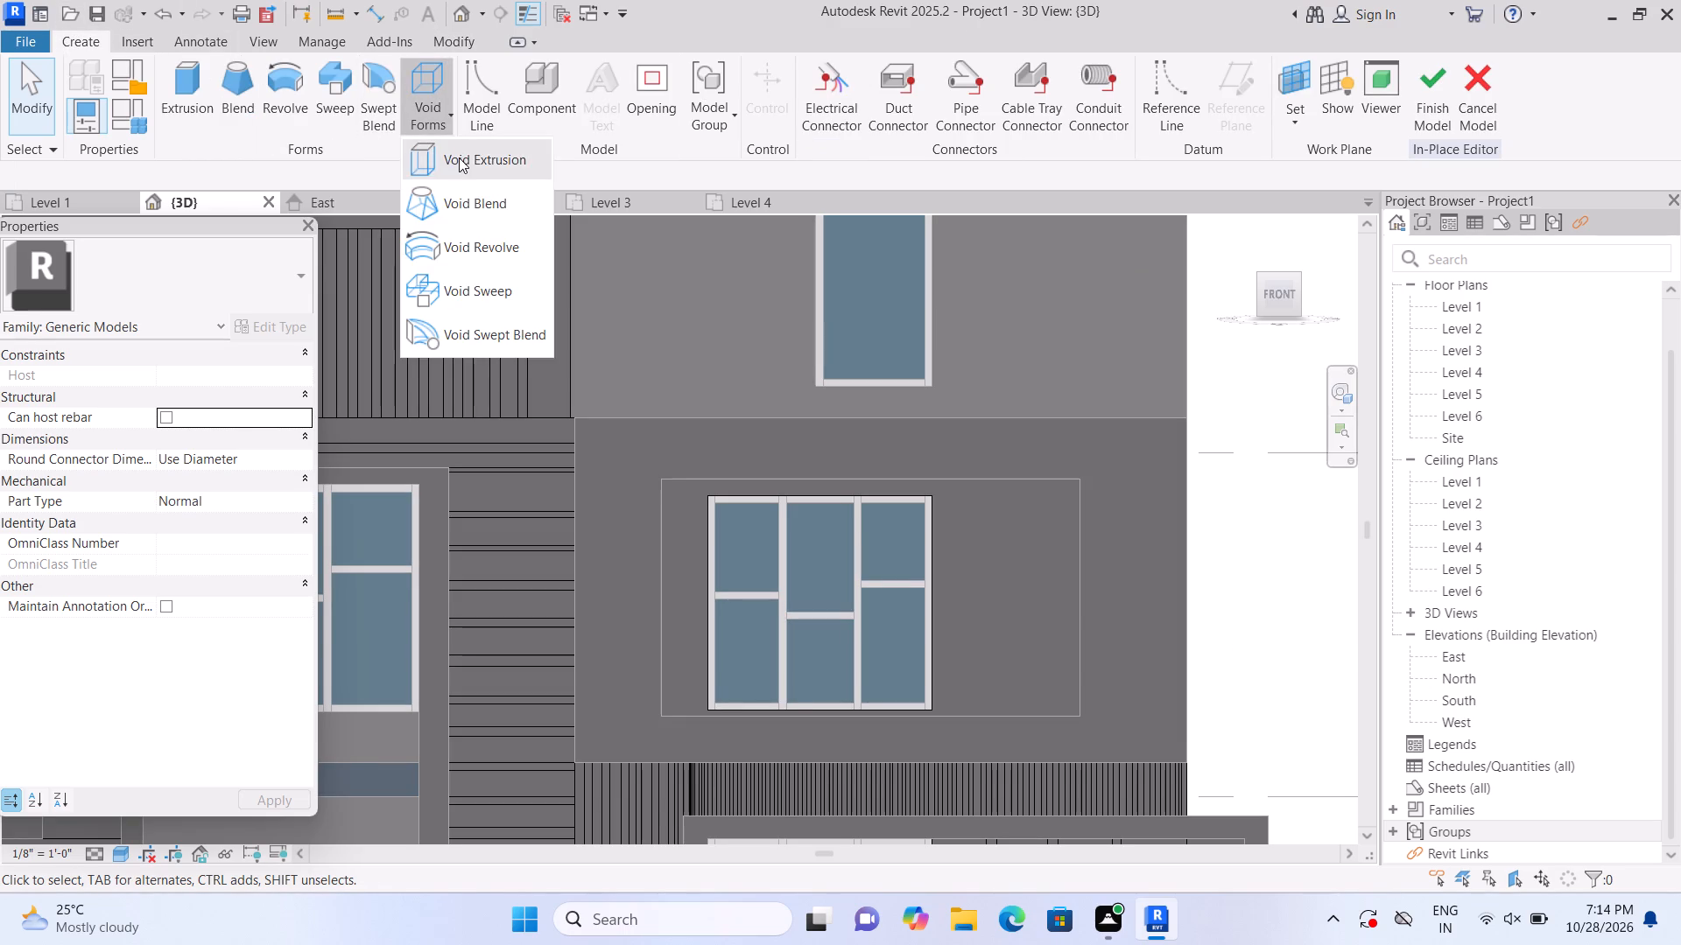
{"action": "left_click", "coordinate": [459, 157]}
{"action": "left_click", "coordinate": [1150, 117]}
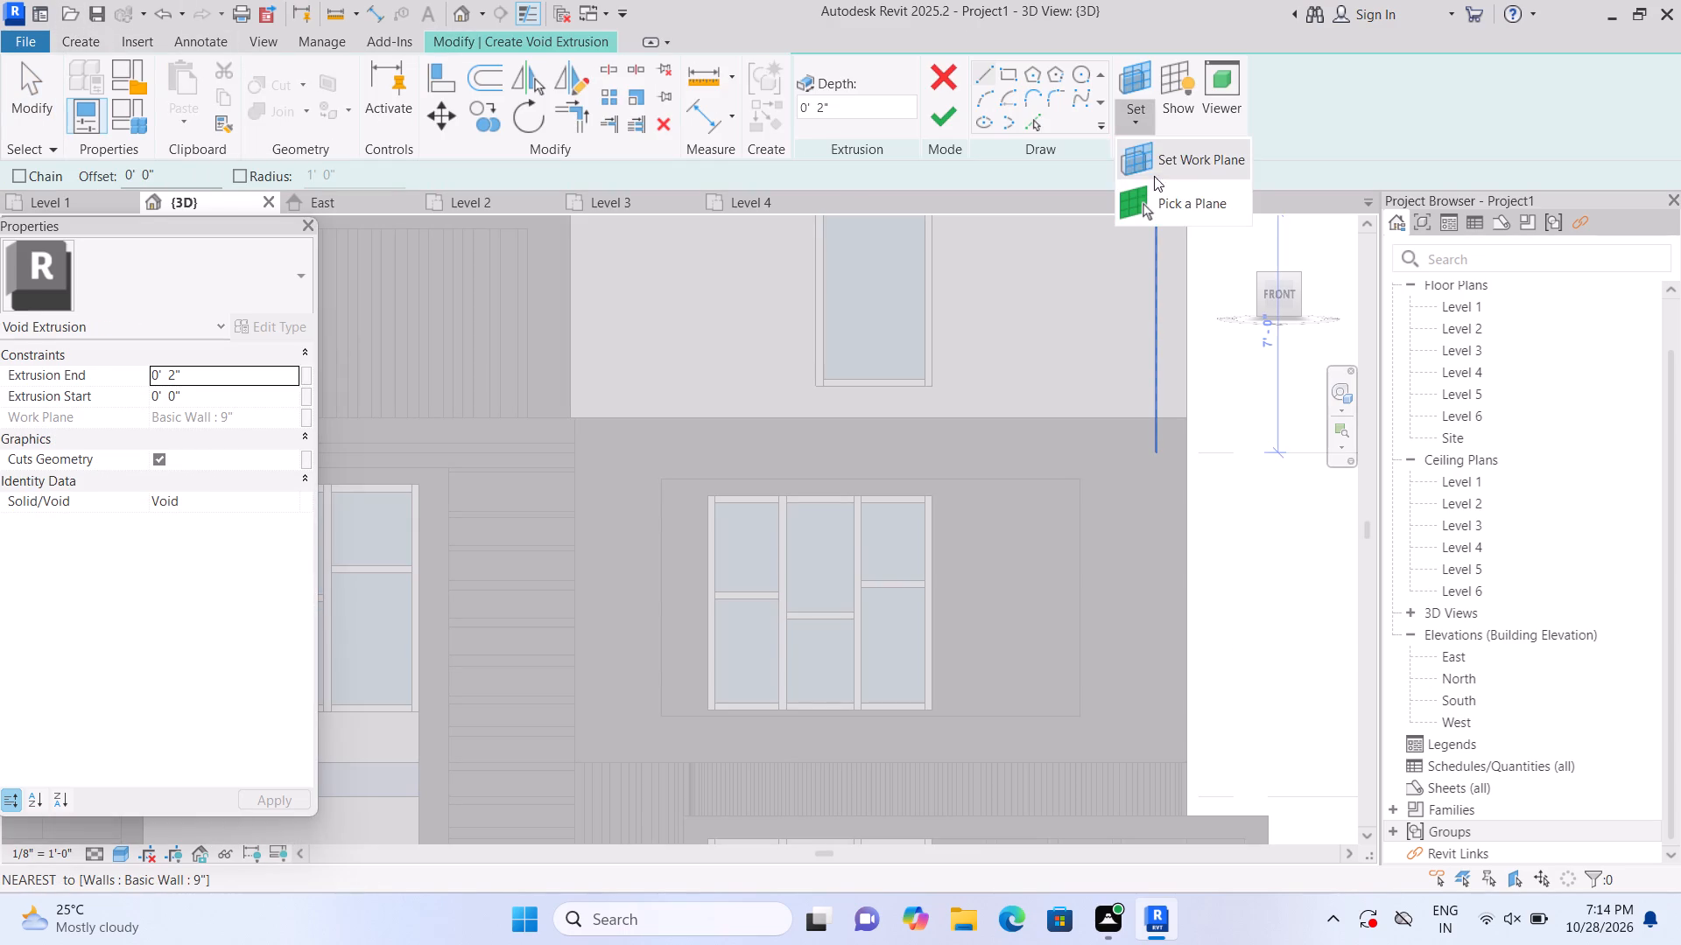
{"action": "left_click", "coordinate": [1154, 199]}
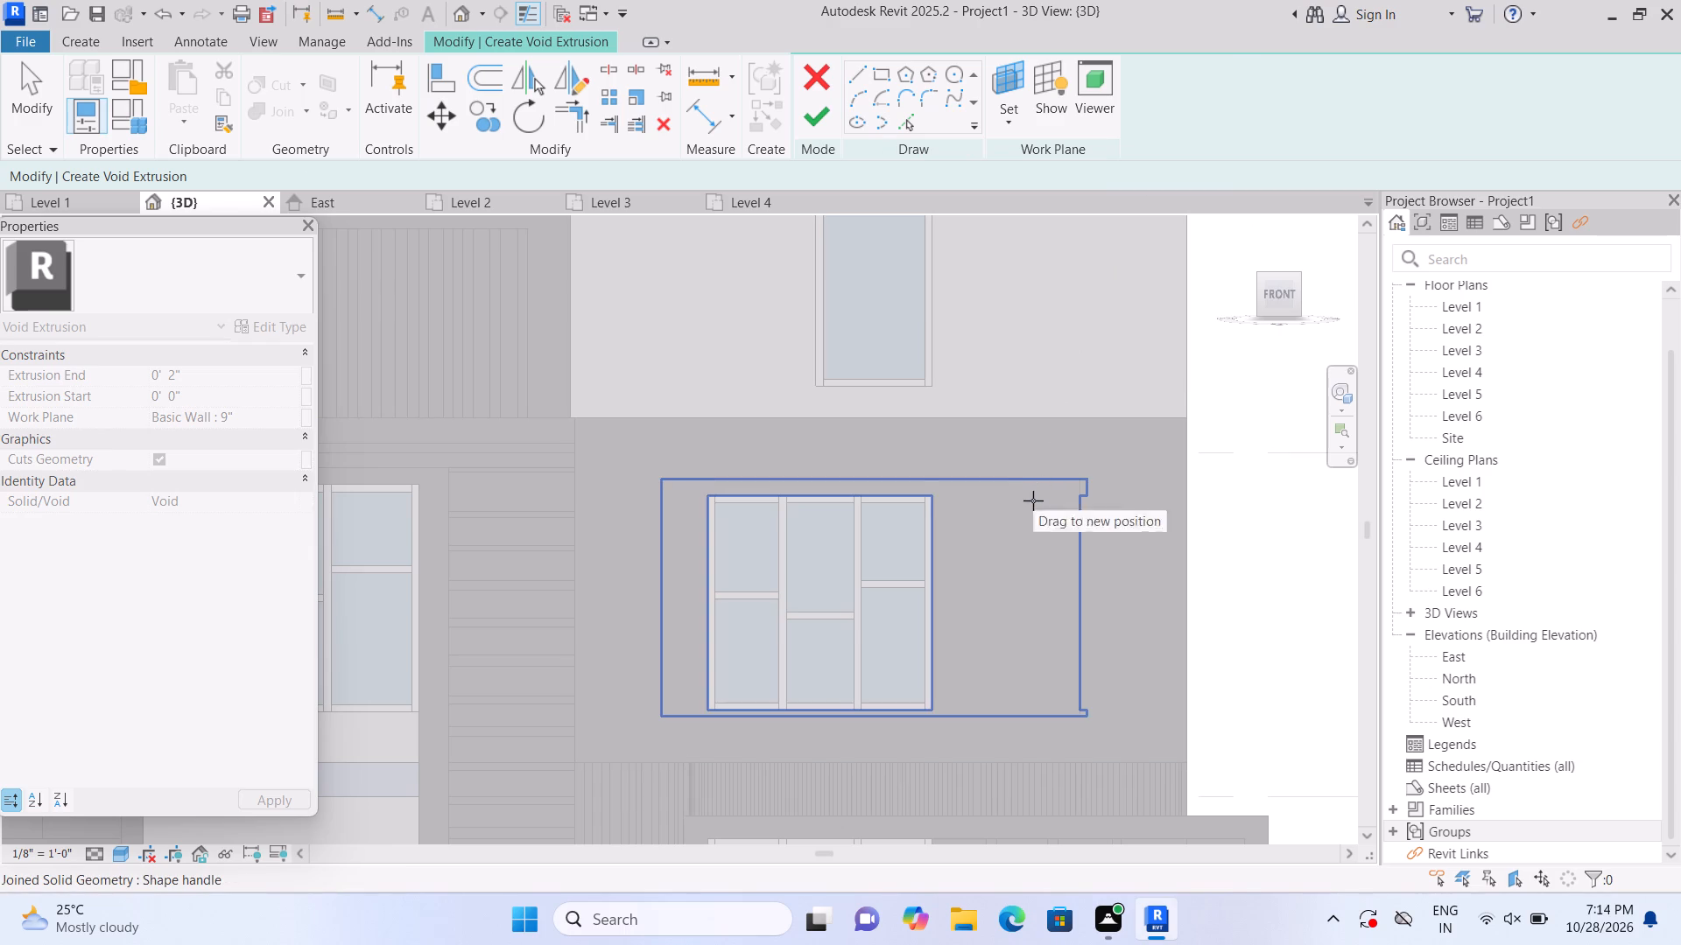
{"action": "left_click", "coordinate": [1029, 507]}
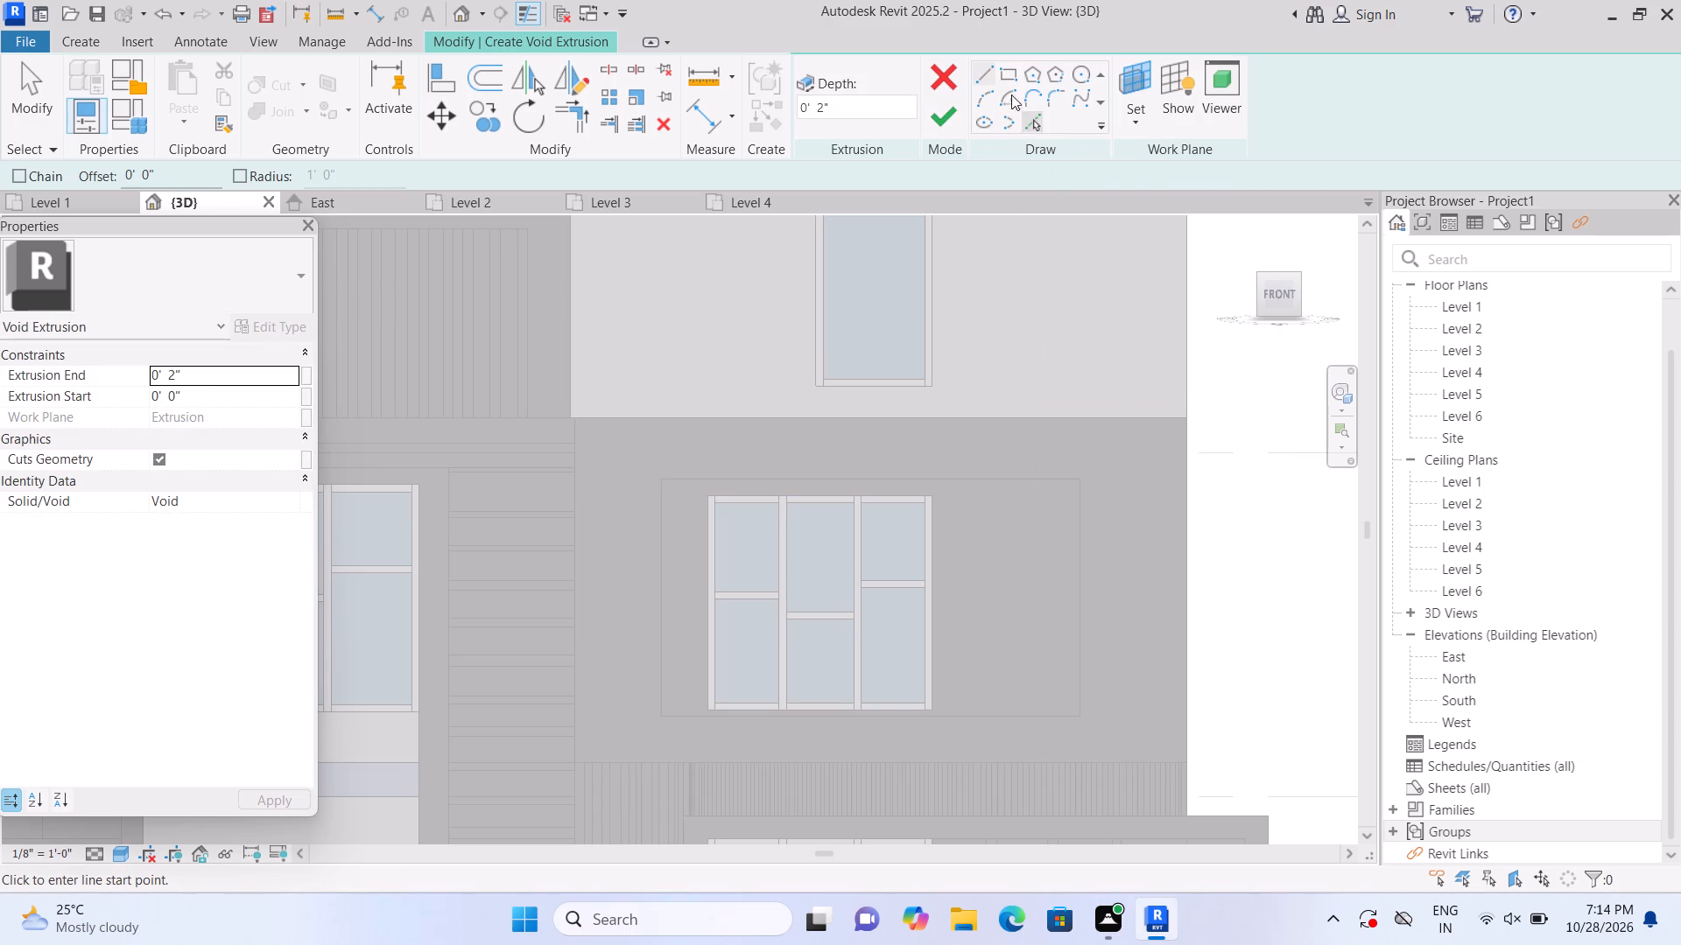
Sketch a void rectangle about 1'-4" wide and 2" high across the solid's left strip, level with the window head.
{"action": "left_click", "coordinate": [1001, 80]}
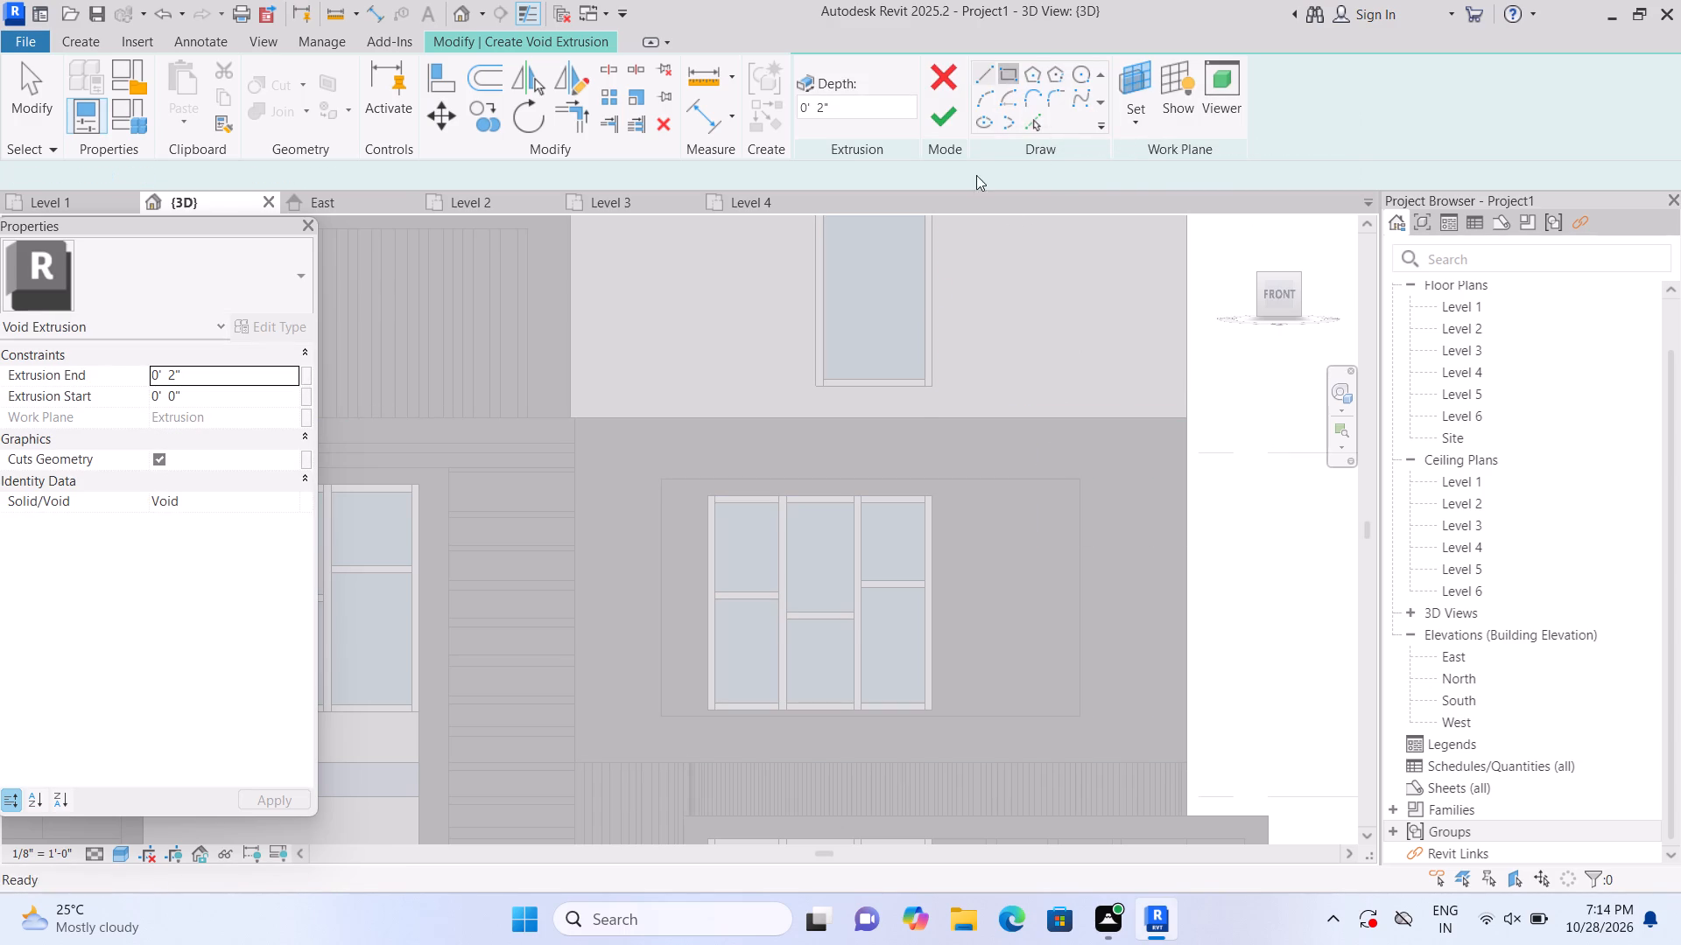
{"action": "scroll", "coordinate": [667, 505], "scroll_direction": "up", "scroll_amount": 1}
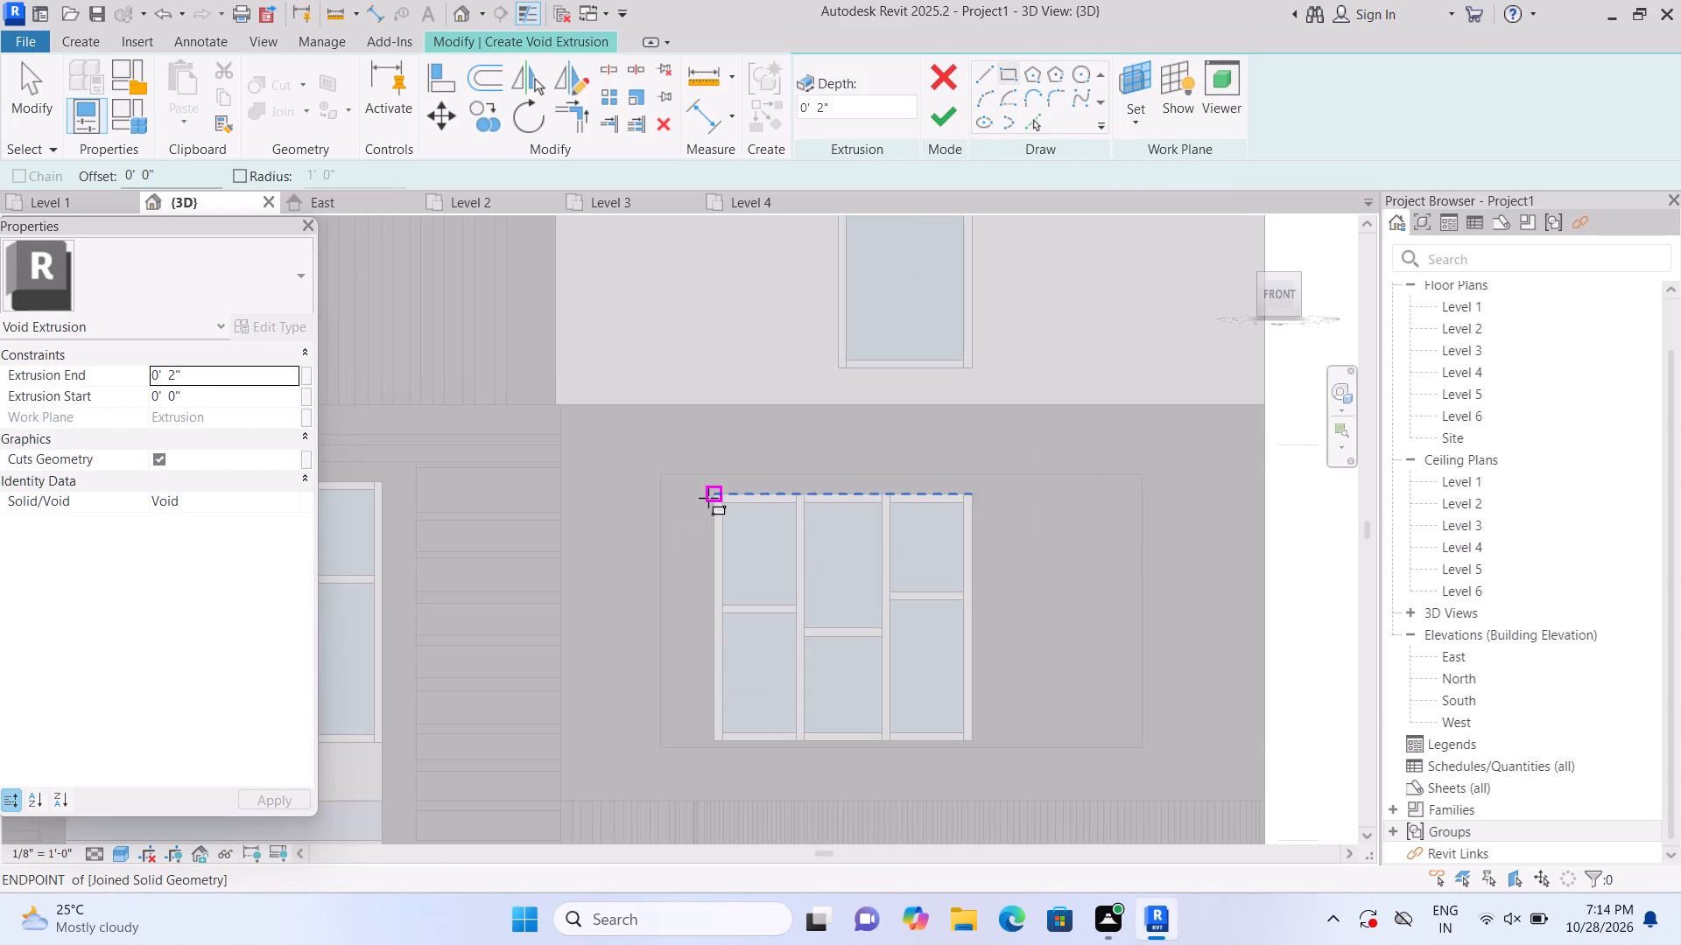
{"action": "left_click", "coordinate": [708, 498]}
{"action": "scroll", "coordinate": [665, 529], "scroll_direction": "up", "scroll_amount": 8}
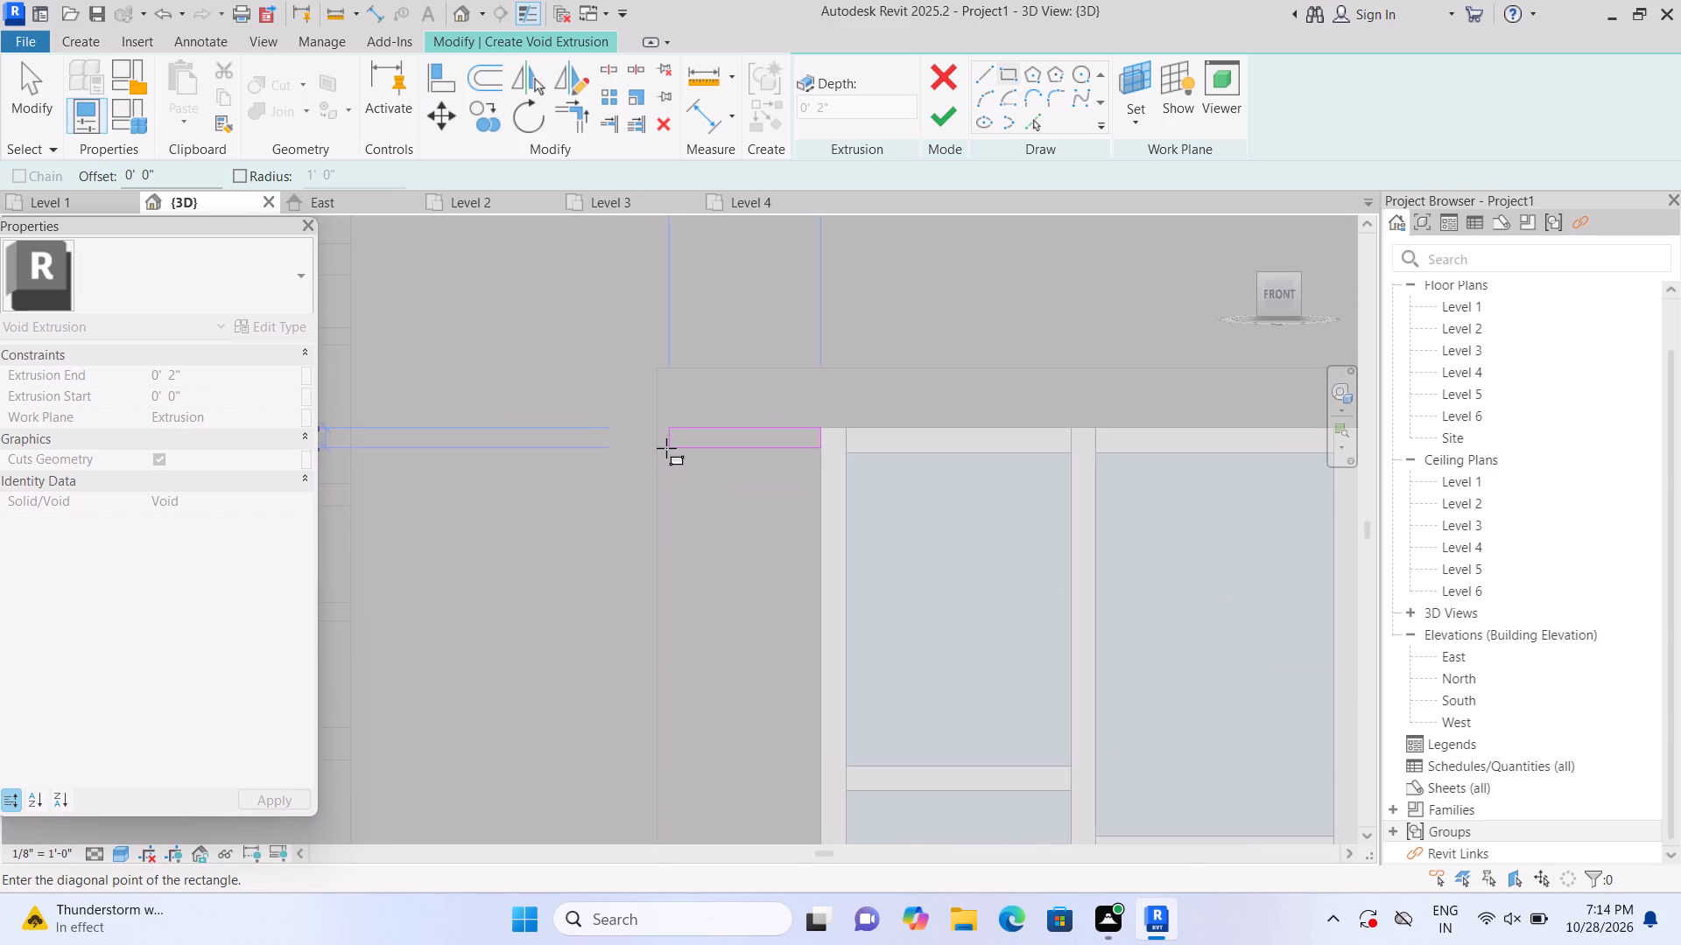
{"action": "left_click", "coordinate": [665, 448]}
{"action": "scroll", "coordinate": [679, 555], "scroll_direction": "down", "scroll_amount": 3}
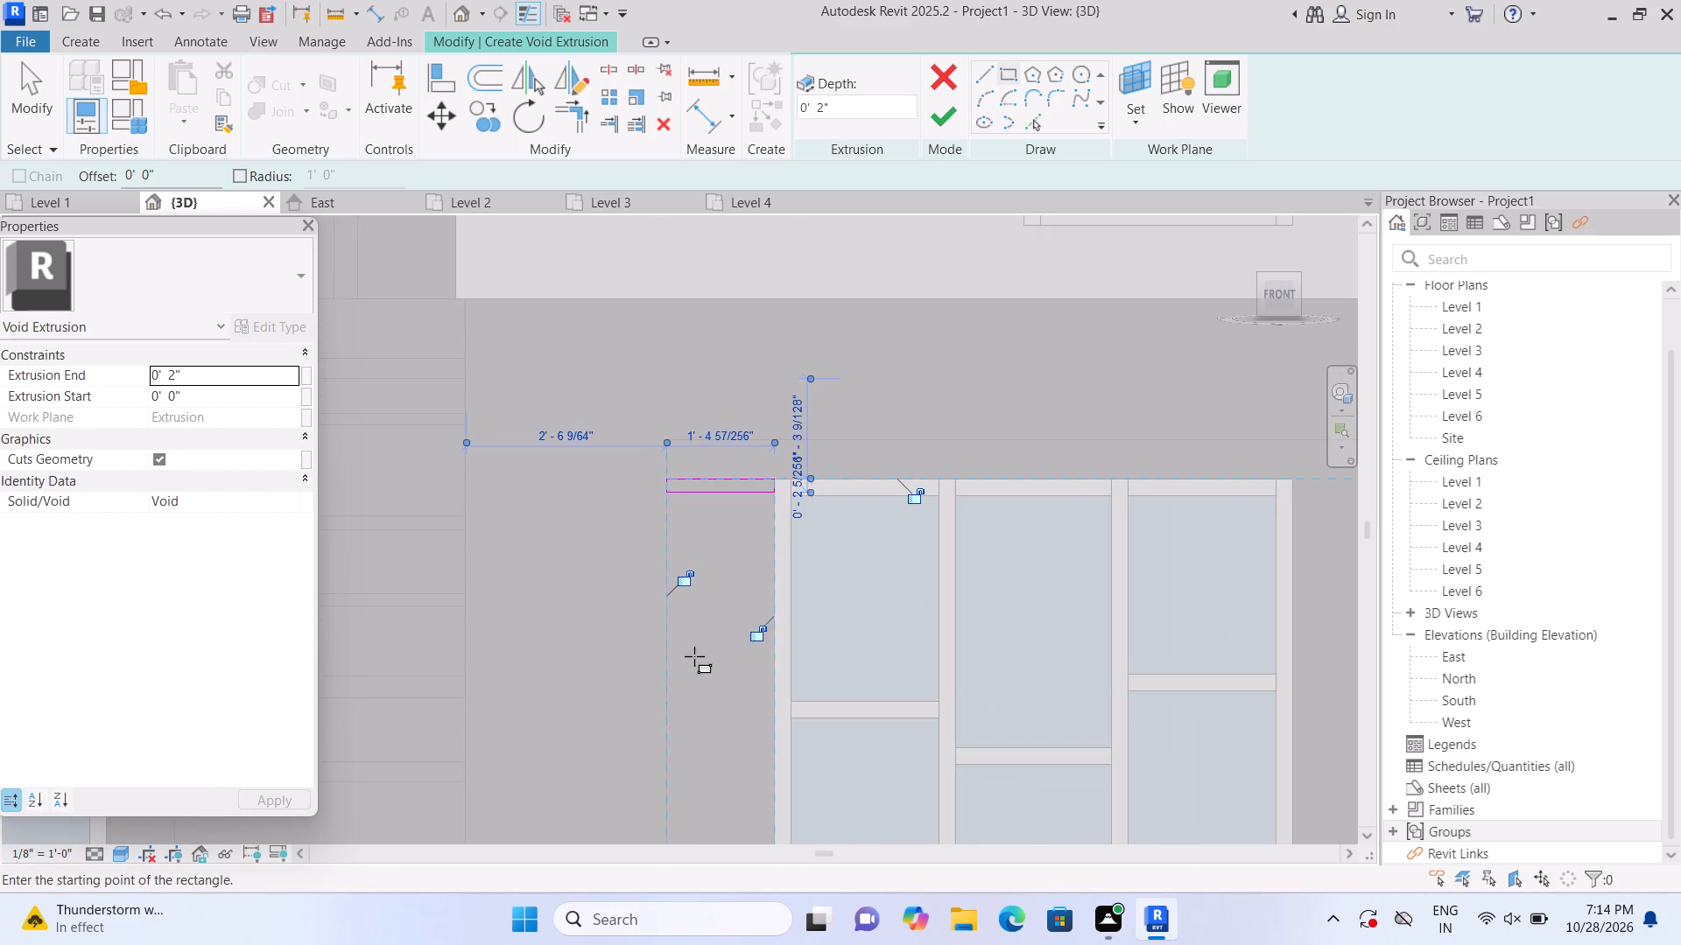
{"action": "key", "text": "grave"}
{"action": "key", "text": "Escape"}
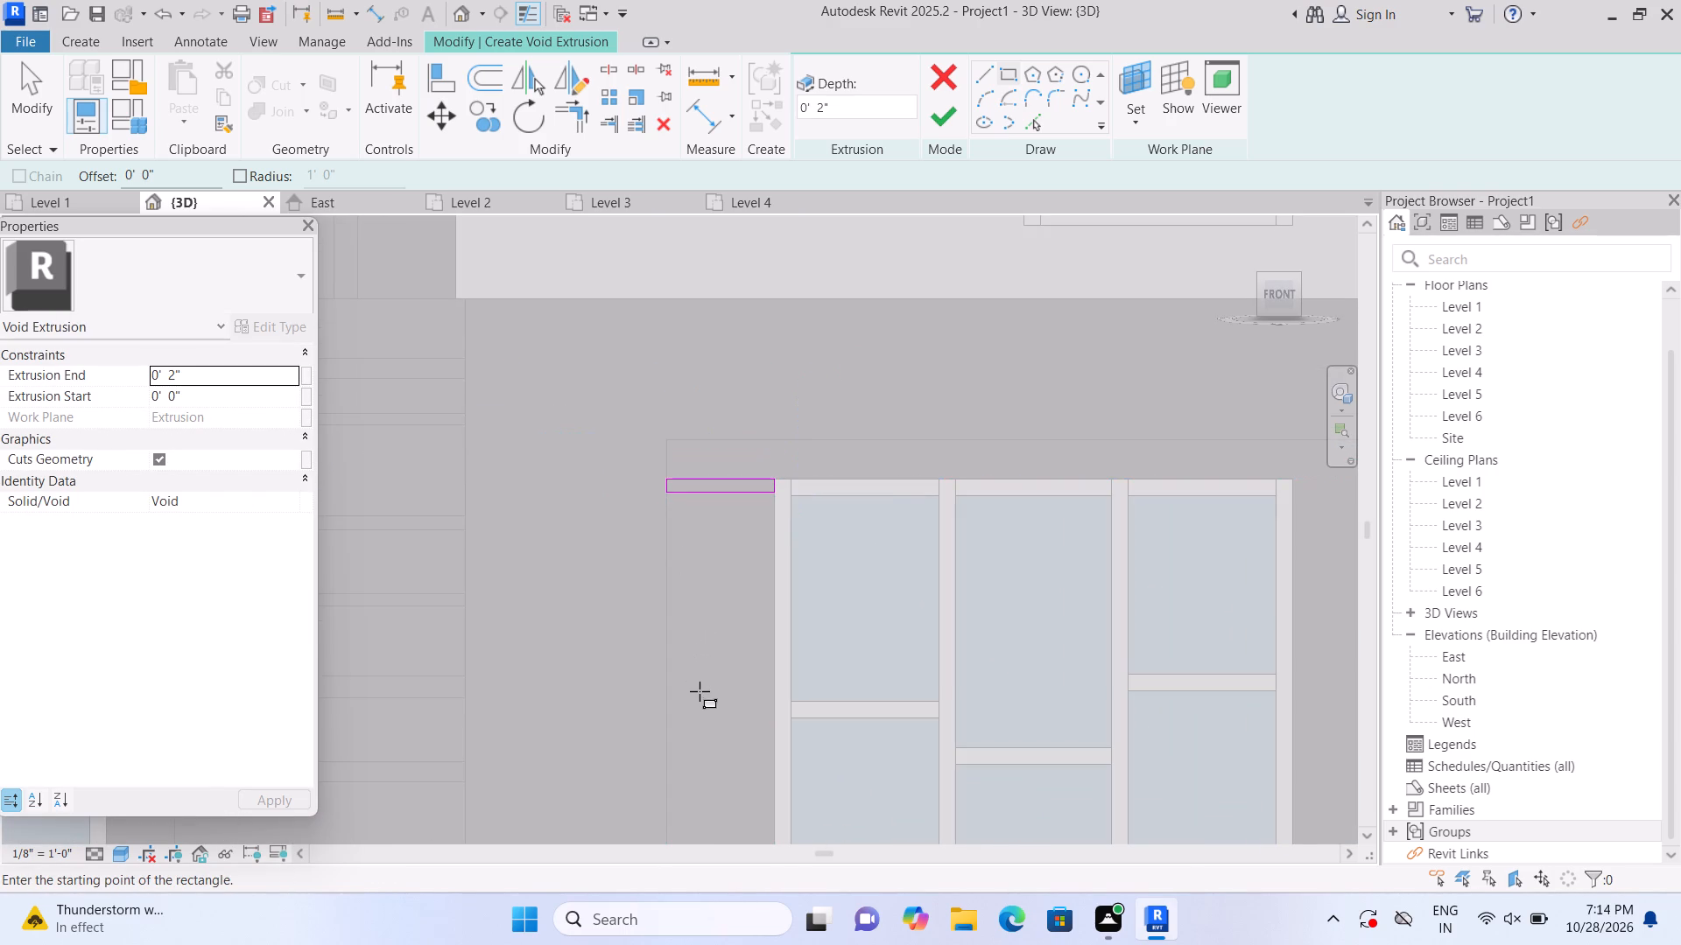
Sketch three more thin horizontal rectangles below the first, spaced evenly and spanning from the window frame to the solid's outer left edge.
{"action": "middle_click_drag", "start_coordinate": [700, 688], "coordinate": [712, 552]}
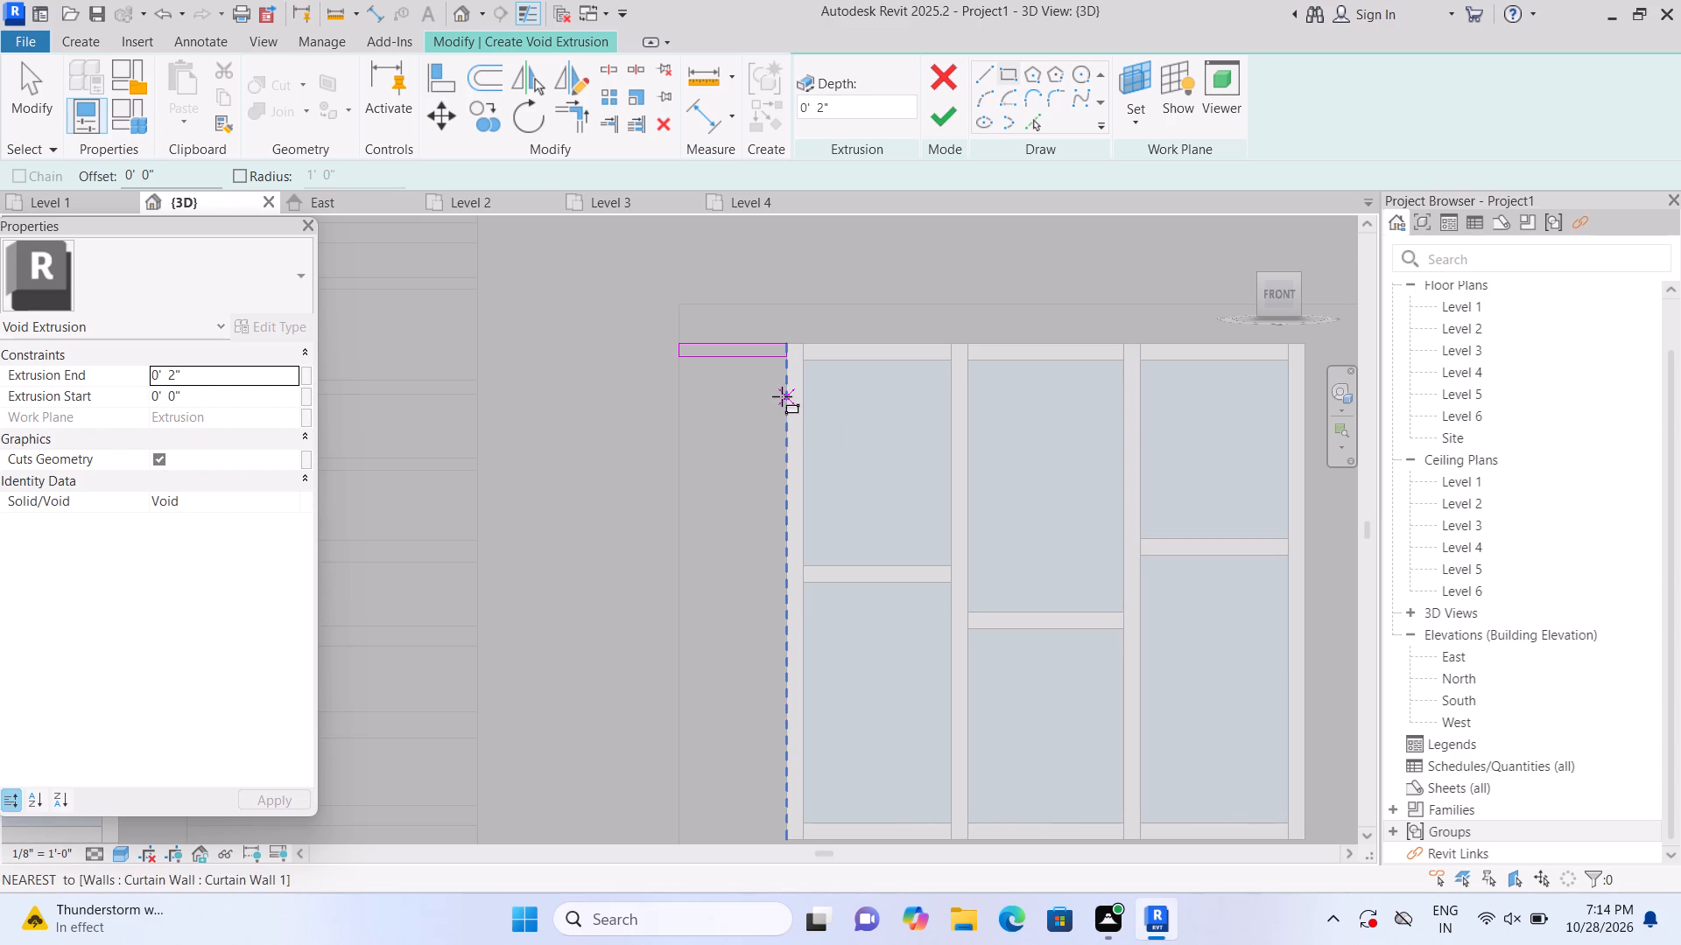
{"action": "left_click", "coordinate": [782, 393]}
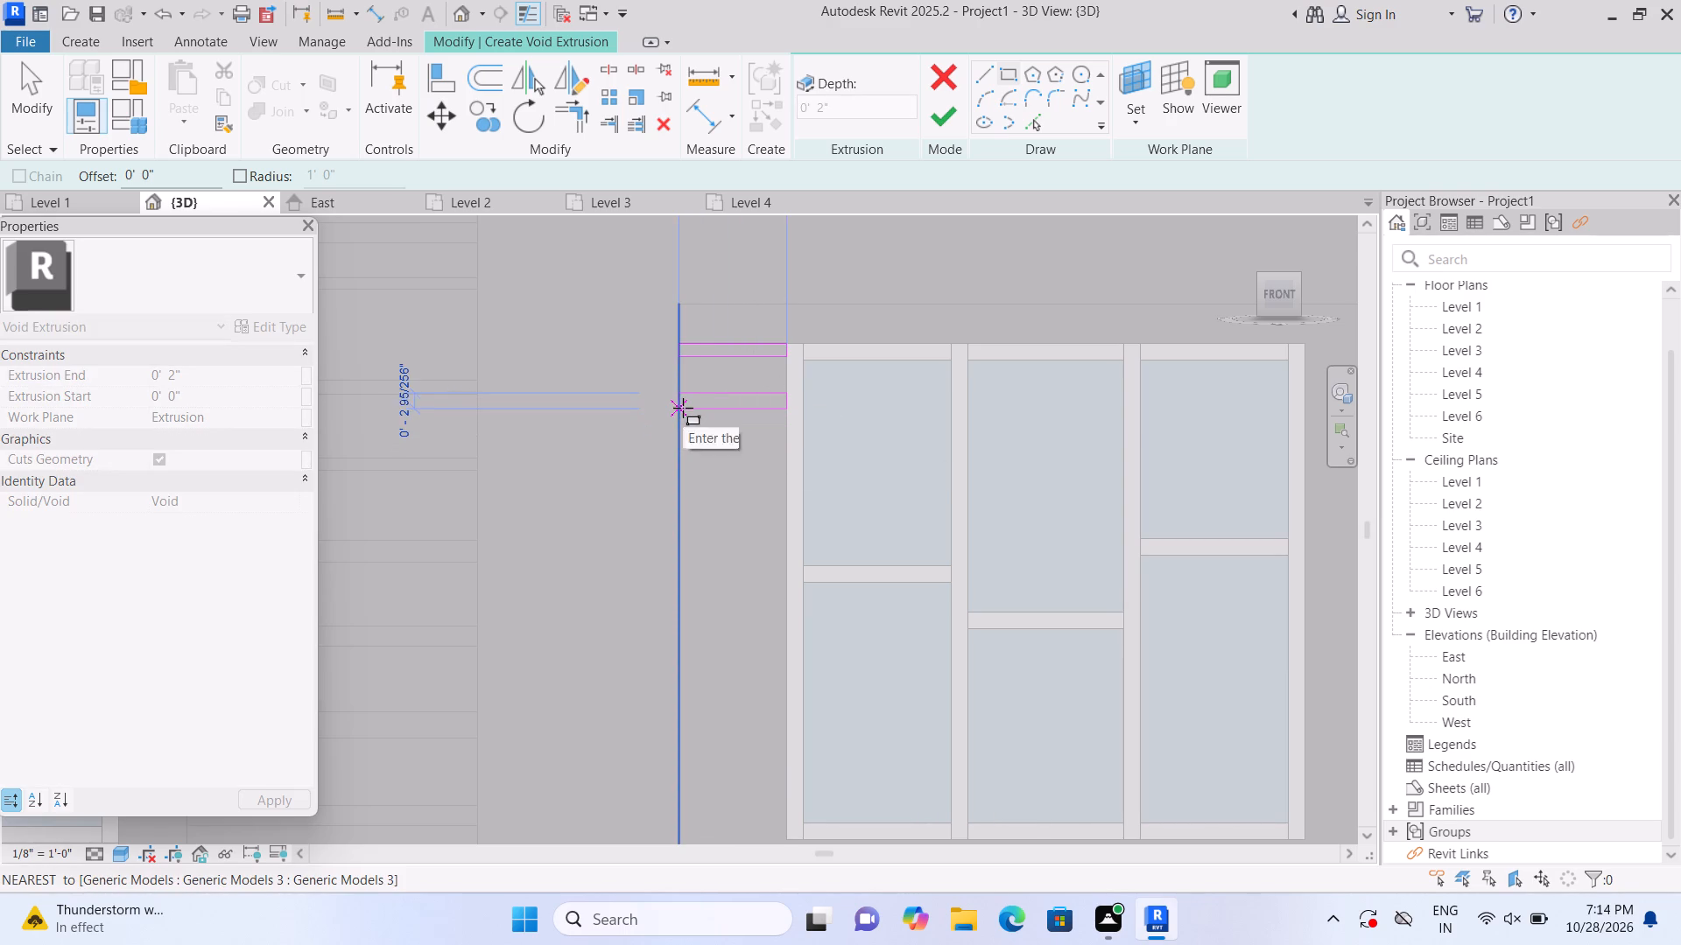
{"action": "left_click", "coordinate": [683, 406]}
{"action": "key", "text": "Escape"}
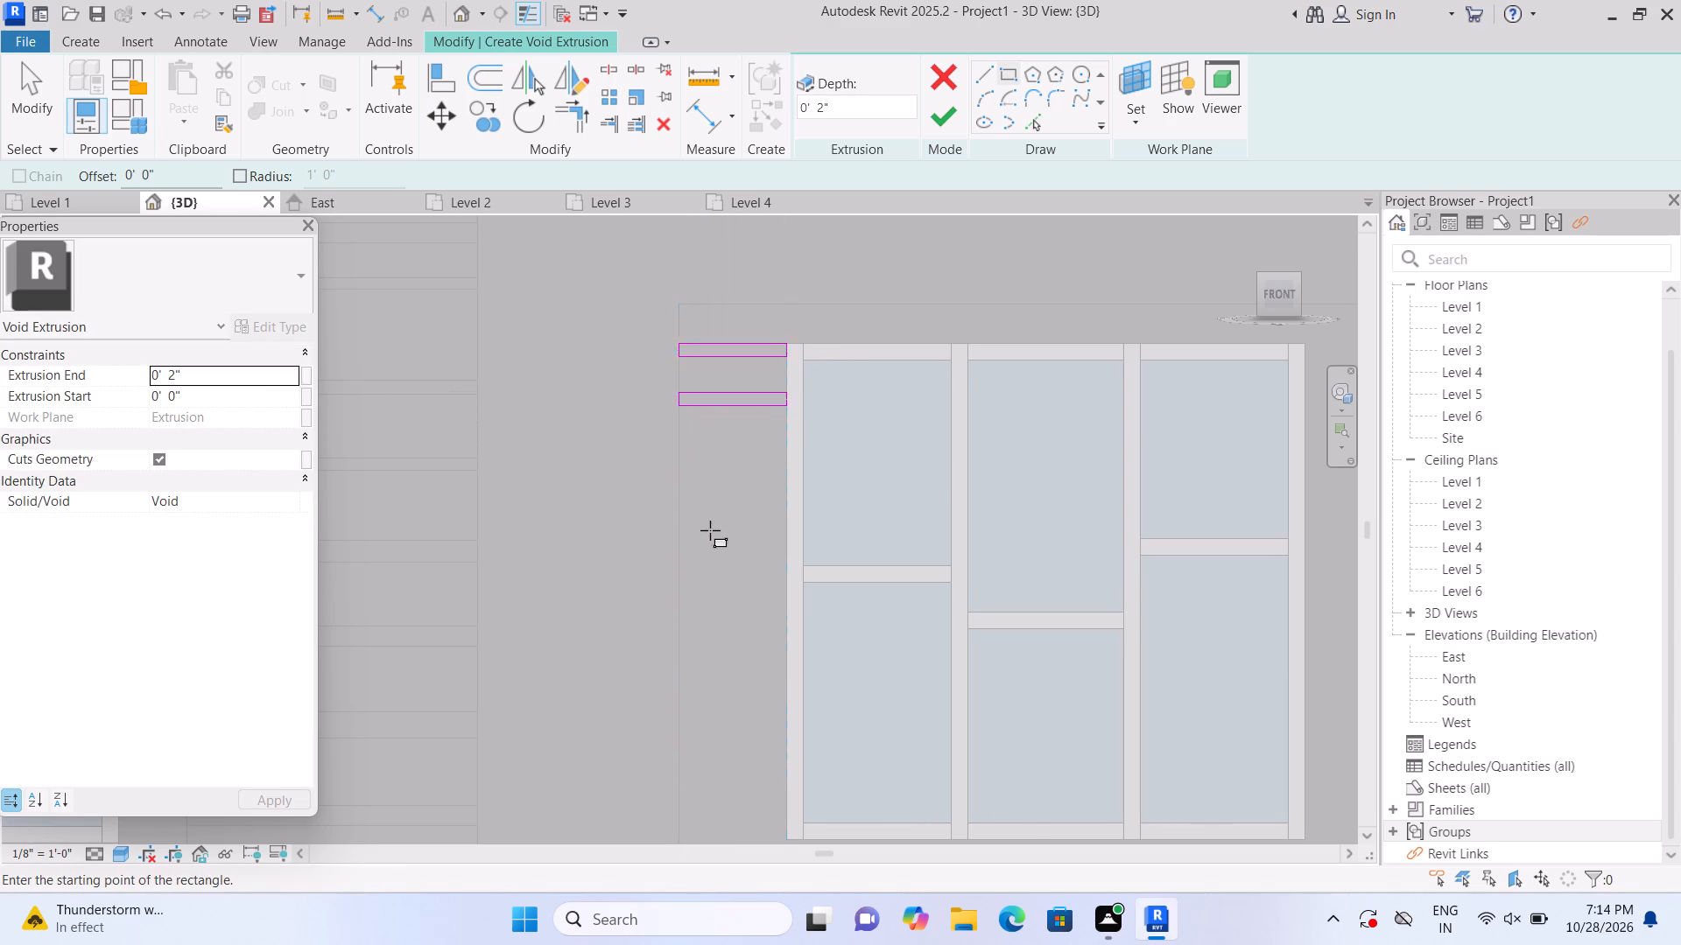
{"action": "left_click", "coordinate": [778, 440]}
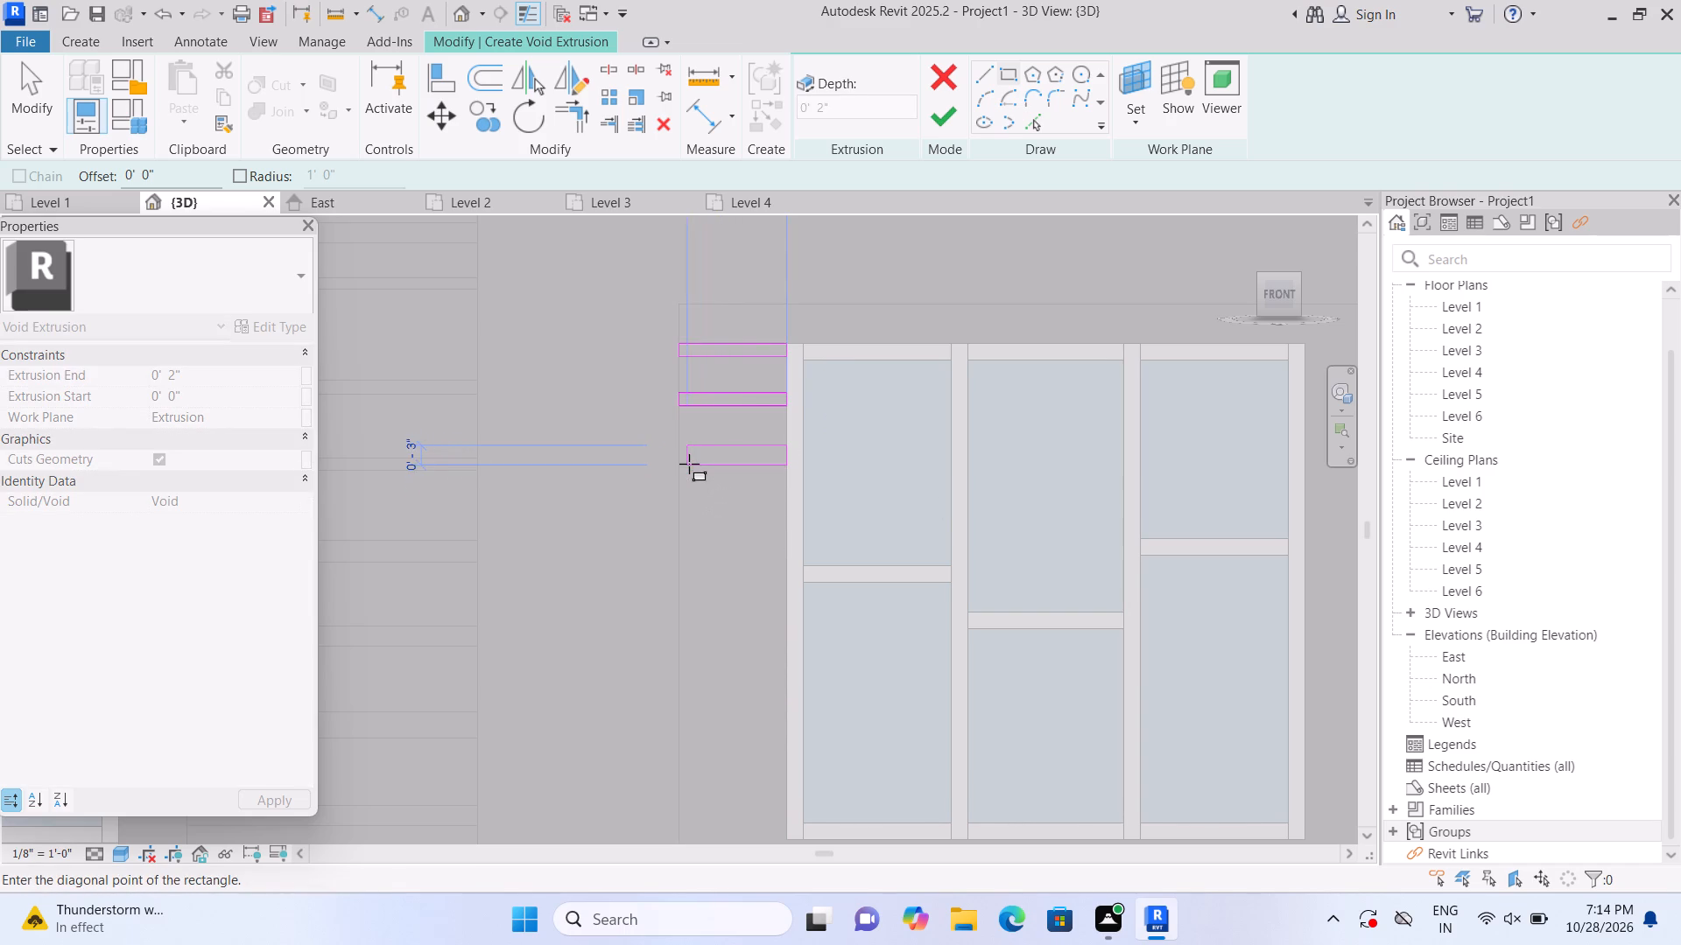
{"action": "left_click", "coordinate": [677, 456]}
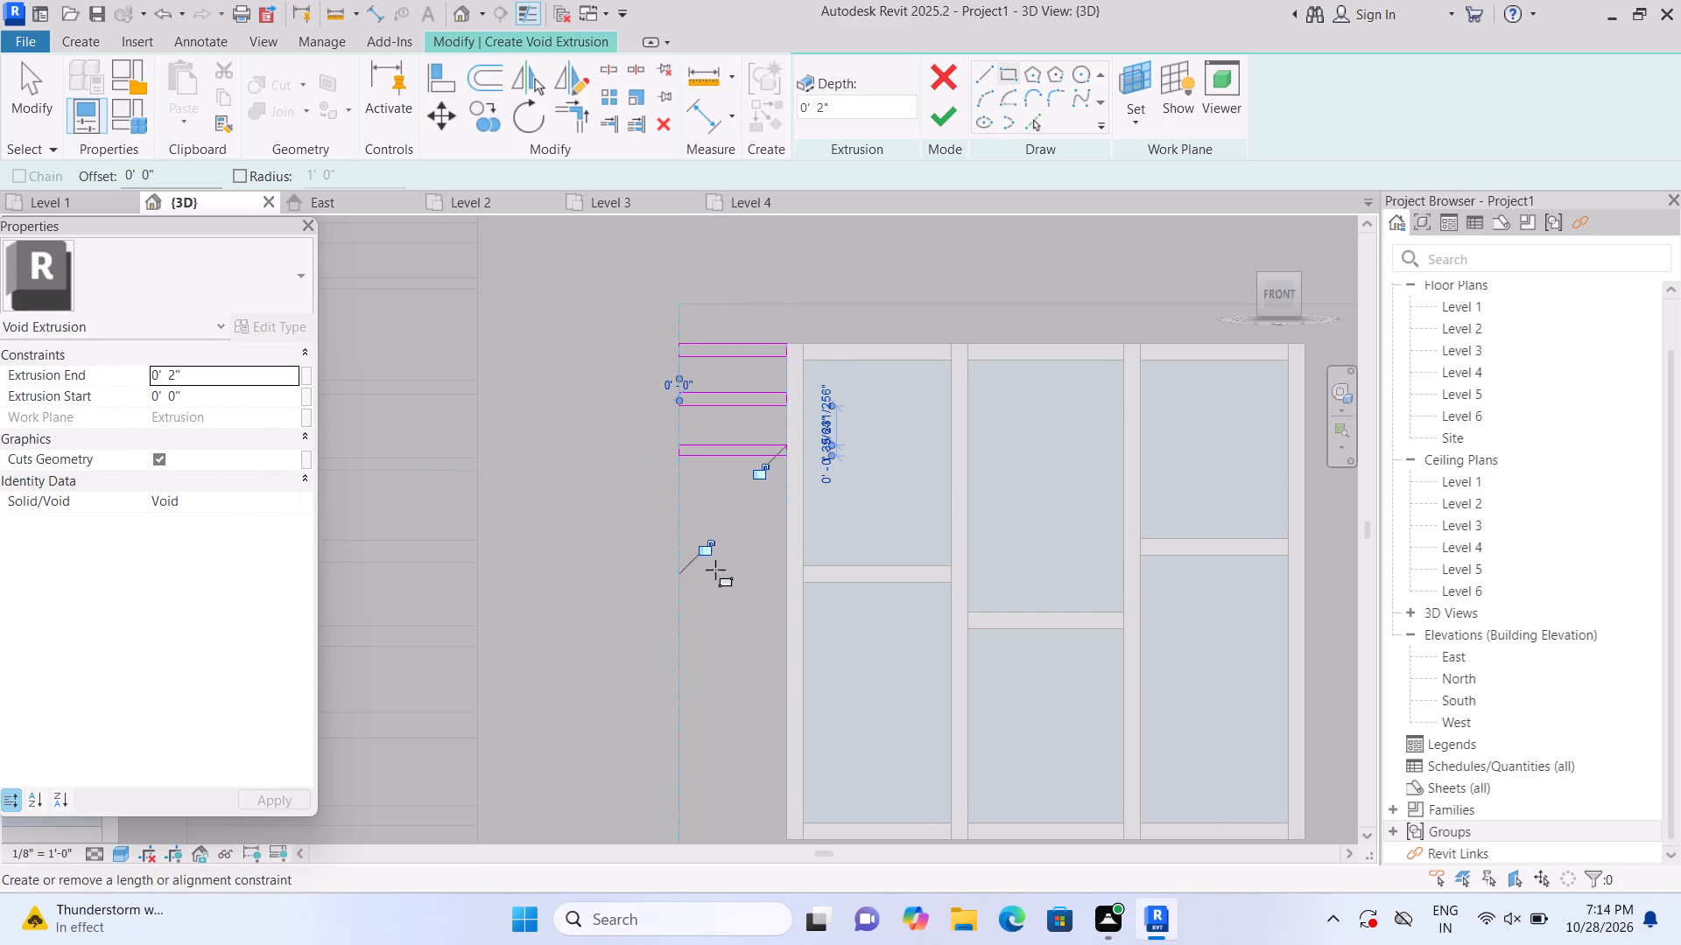
{"action": "key", "text": "Escape"}
{"action": "middle_click_drag", "start_coordinate": [718, 583], "coordinate": [705, 465]}
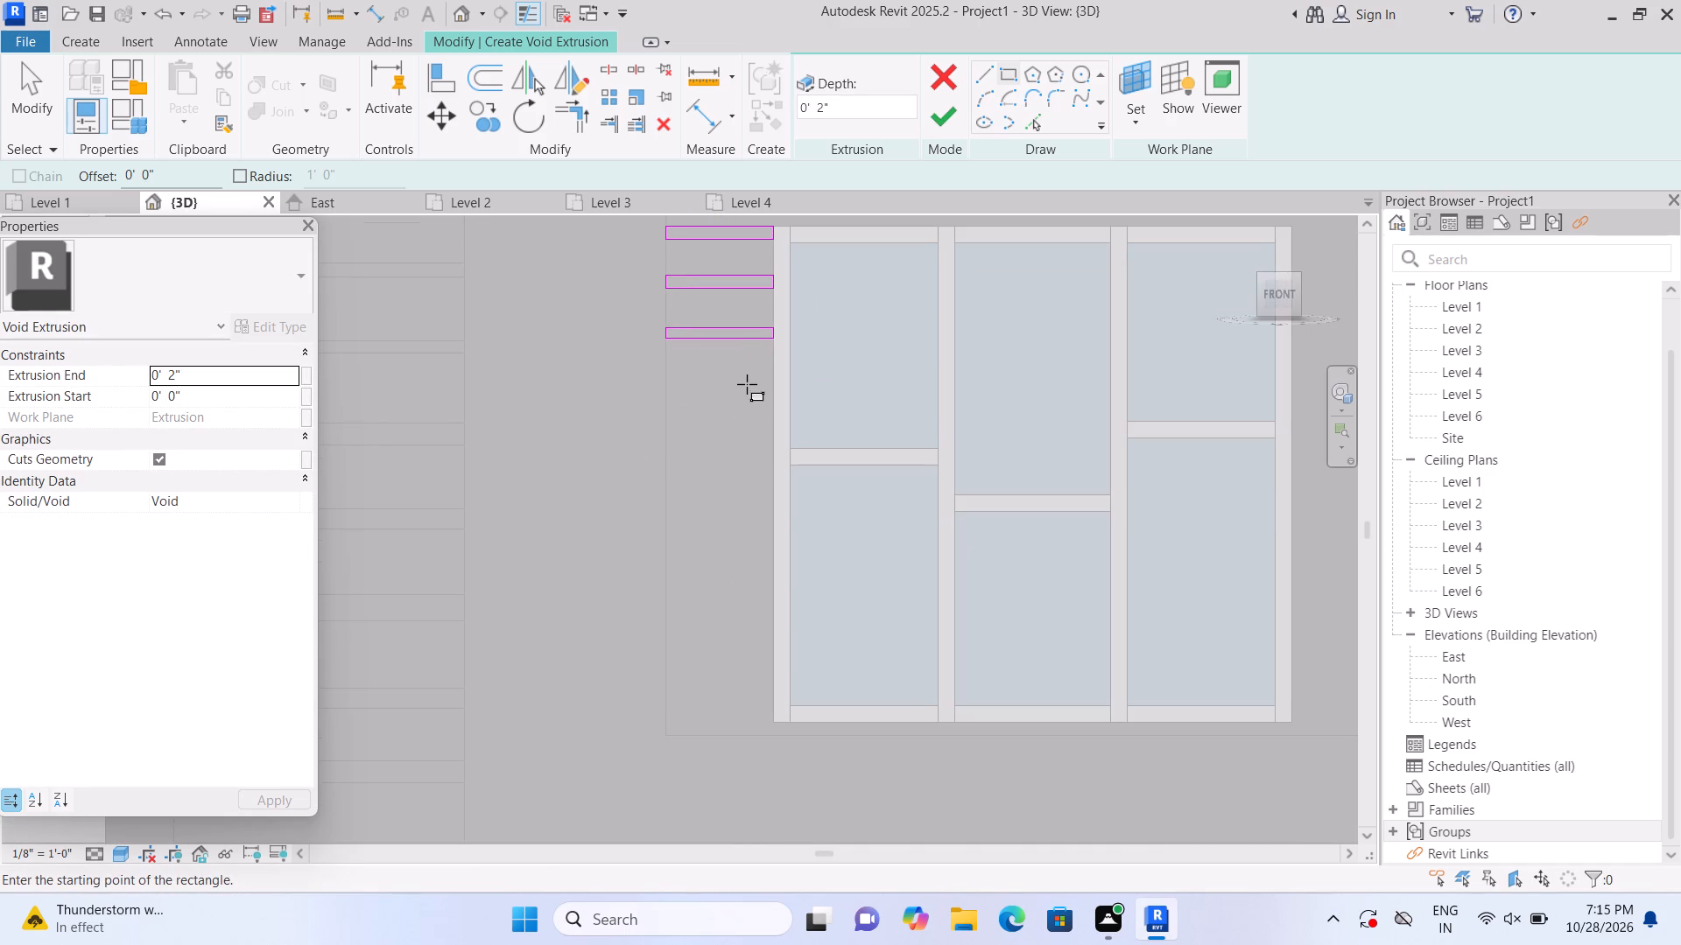
{"action": "left_click", "coordinate": [770, 382]}
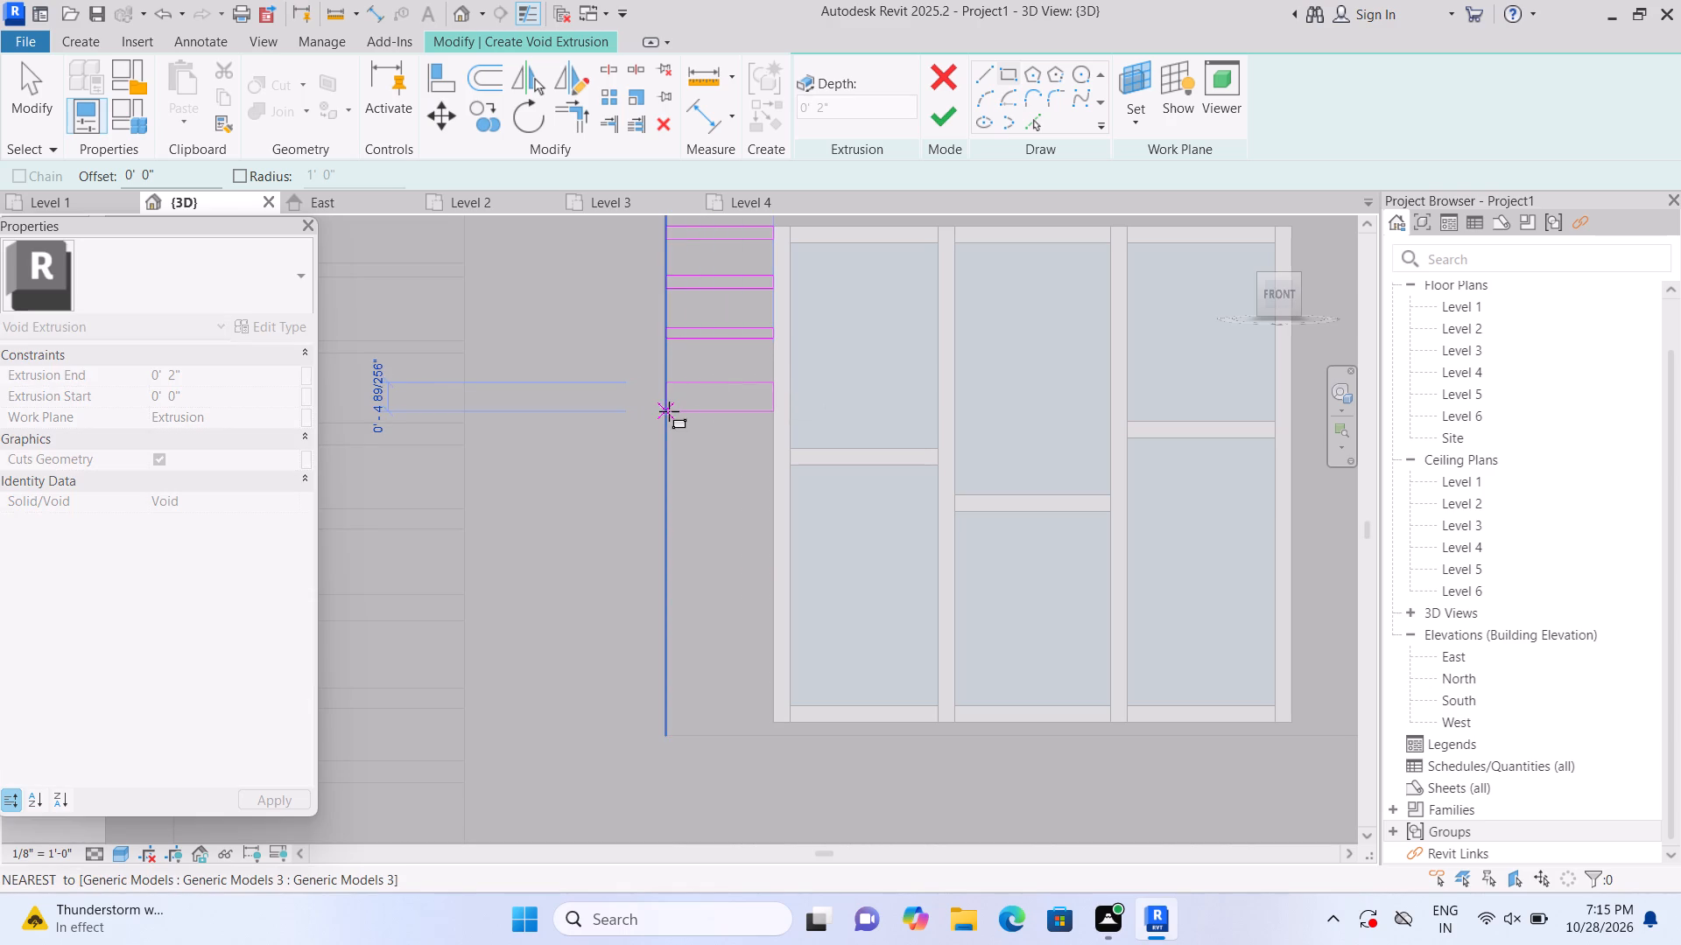
{"action": "left_click", "coordinate": [668, 394]}
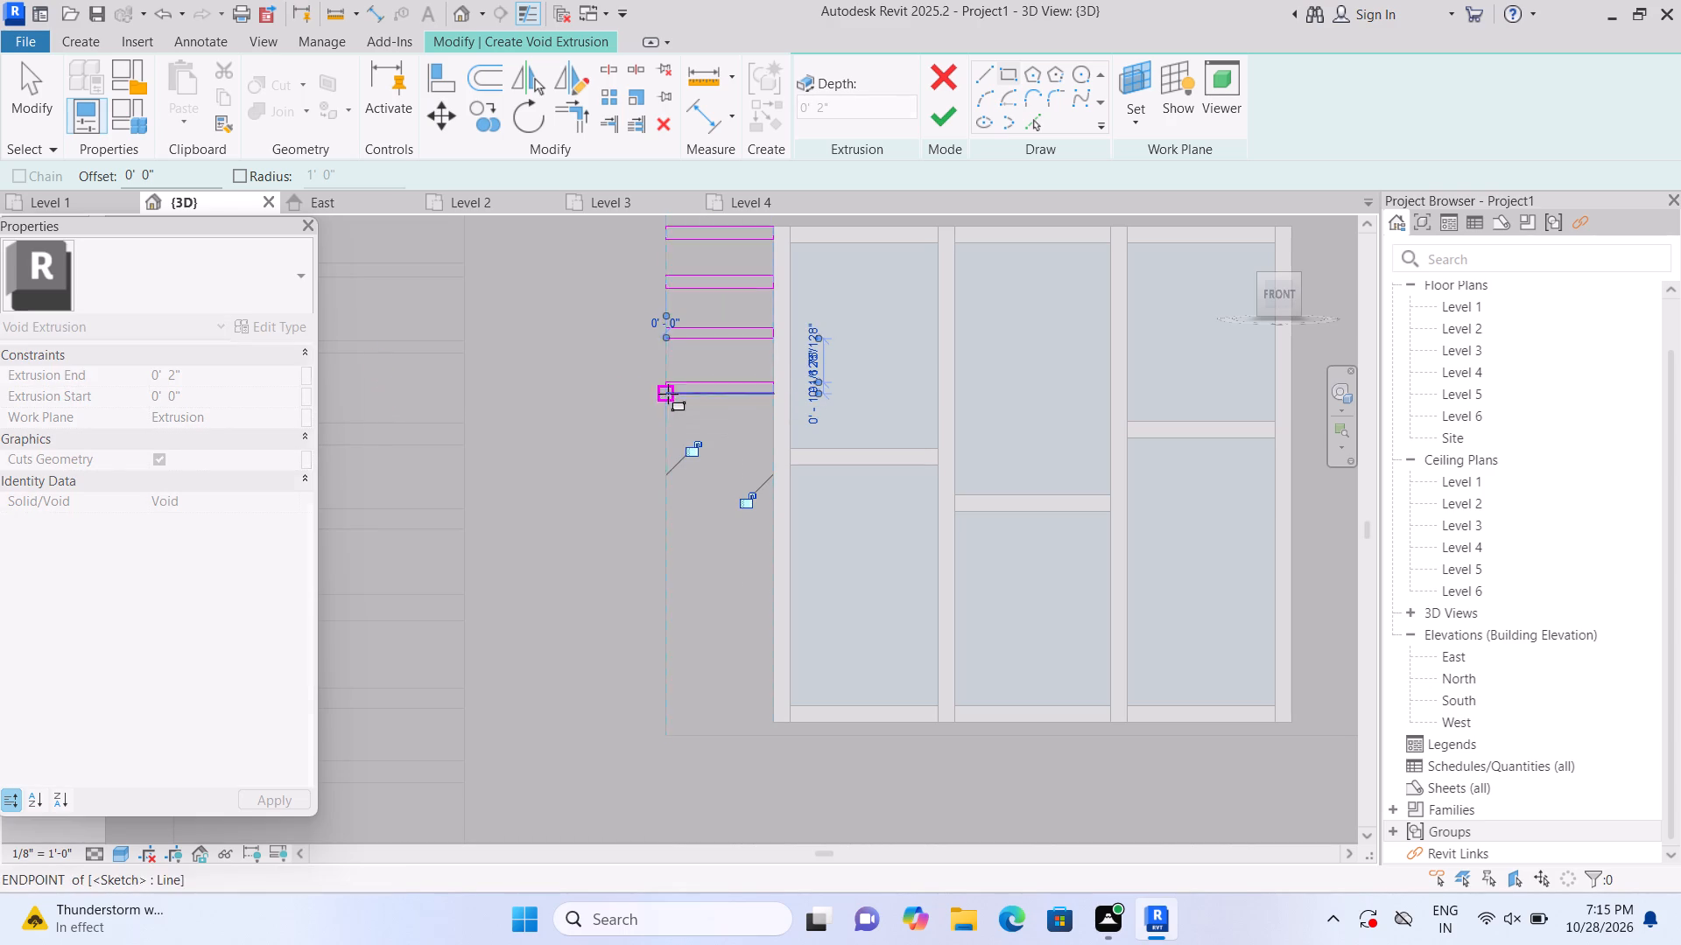
{"action": "key", "text": "Escape"}
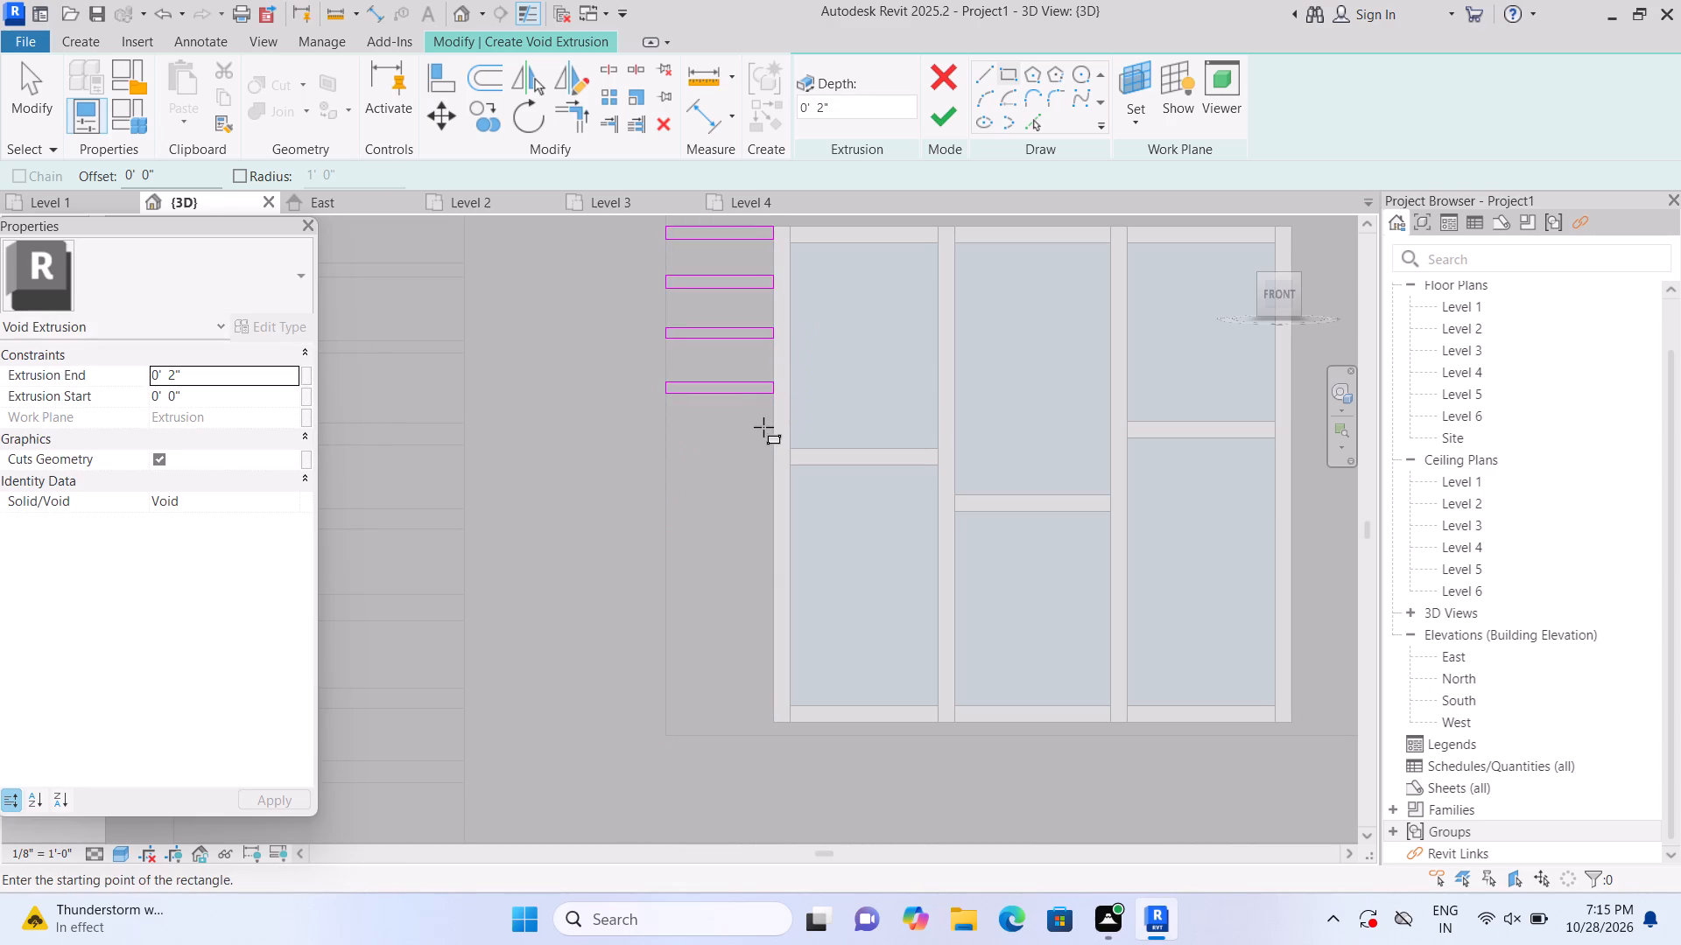
Continue the groove pattern down the left strip with three more full-width rectangles, each about 2" high, at similar spacing.
{"action": "left_click", "coordinate": [768, 432]}
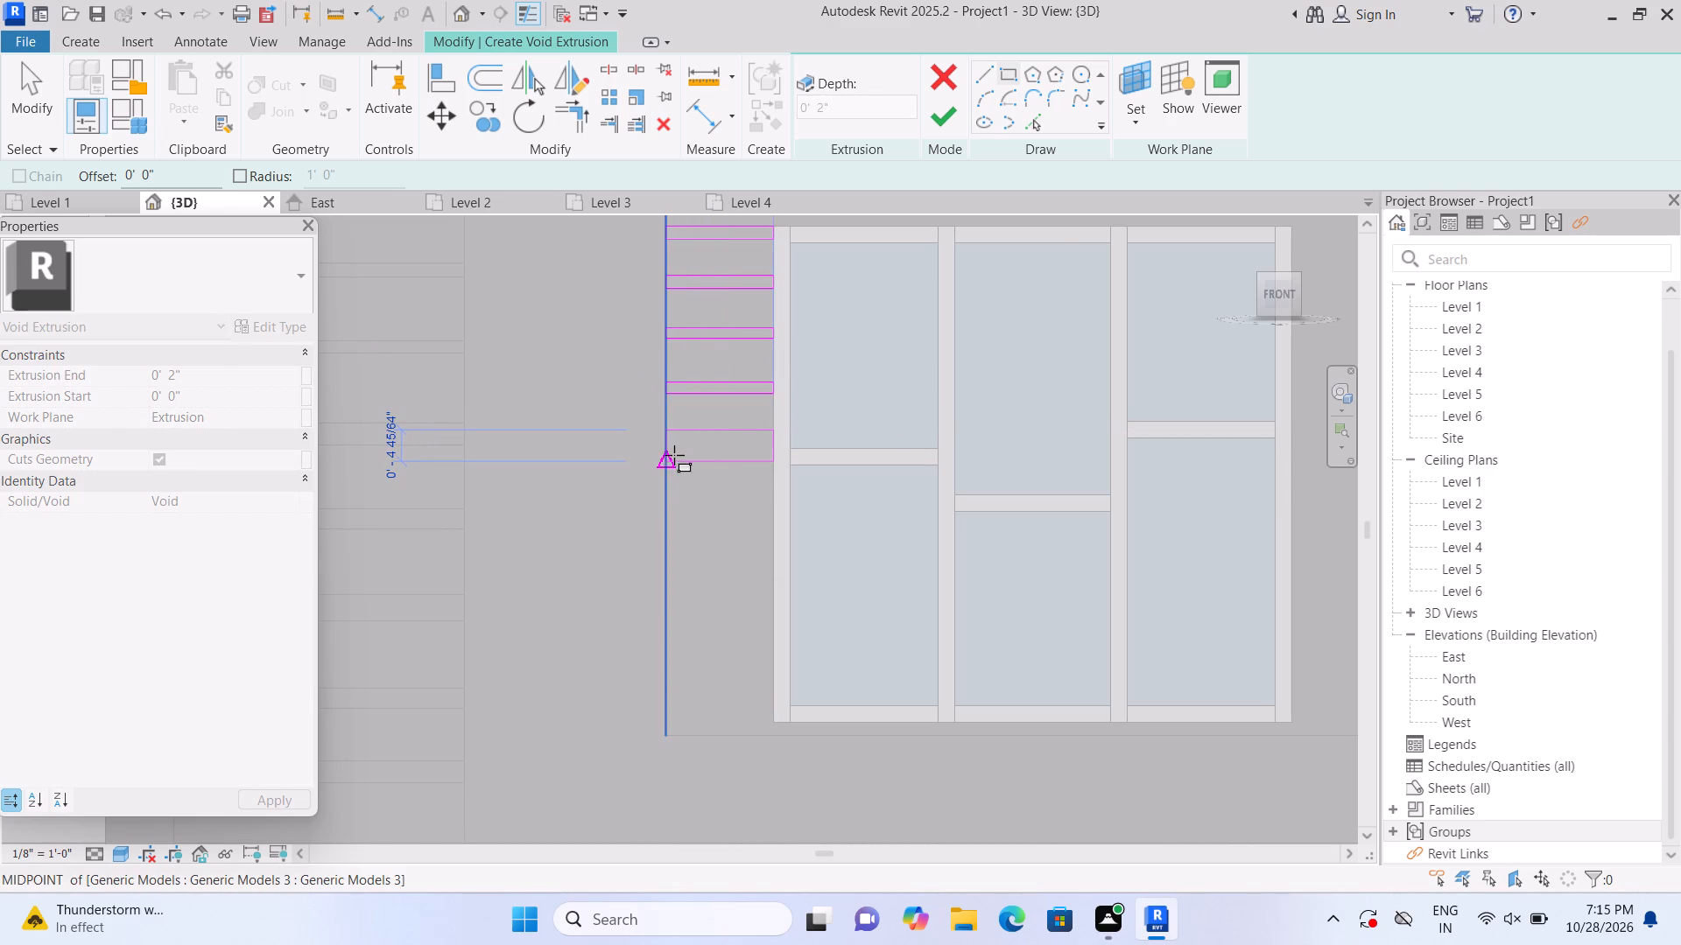
{"action": "left_click", "coordinate": [665, 443]}
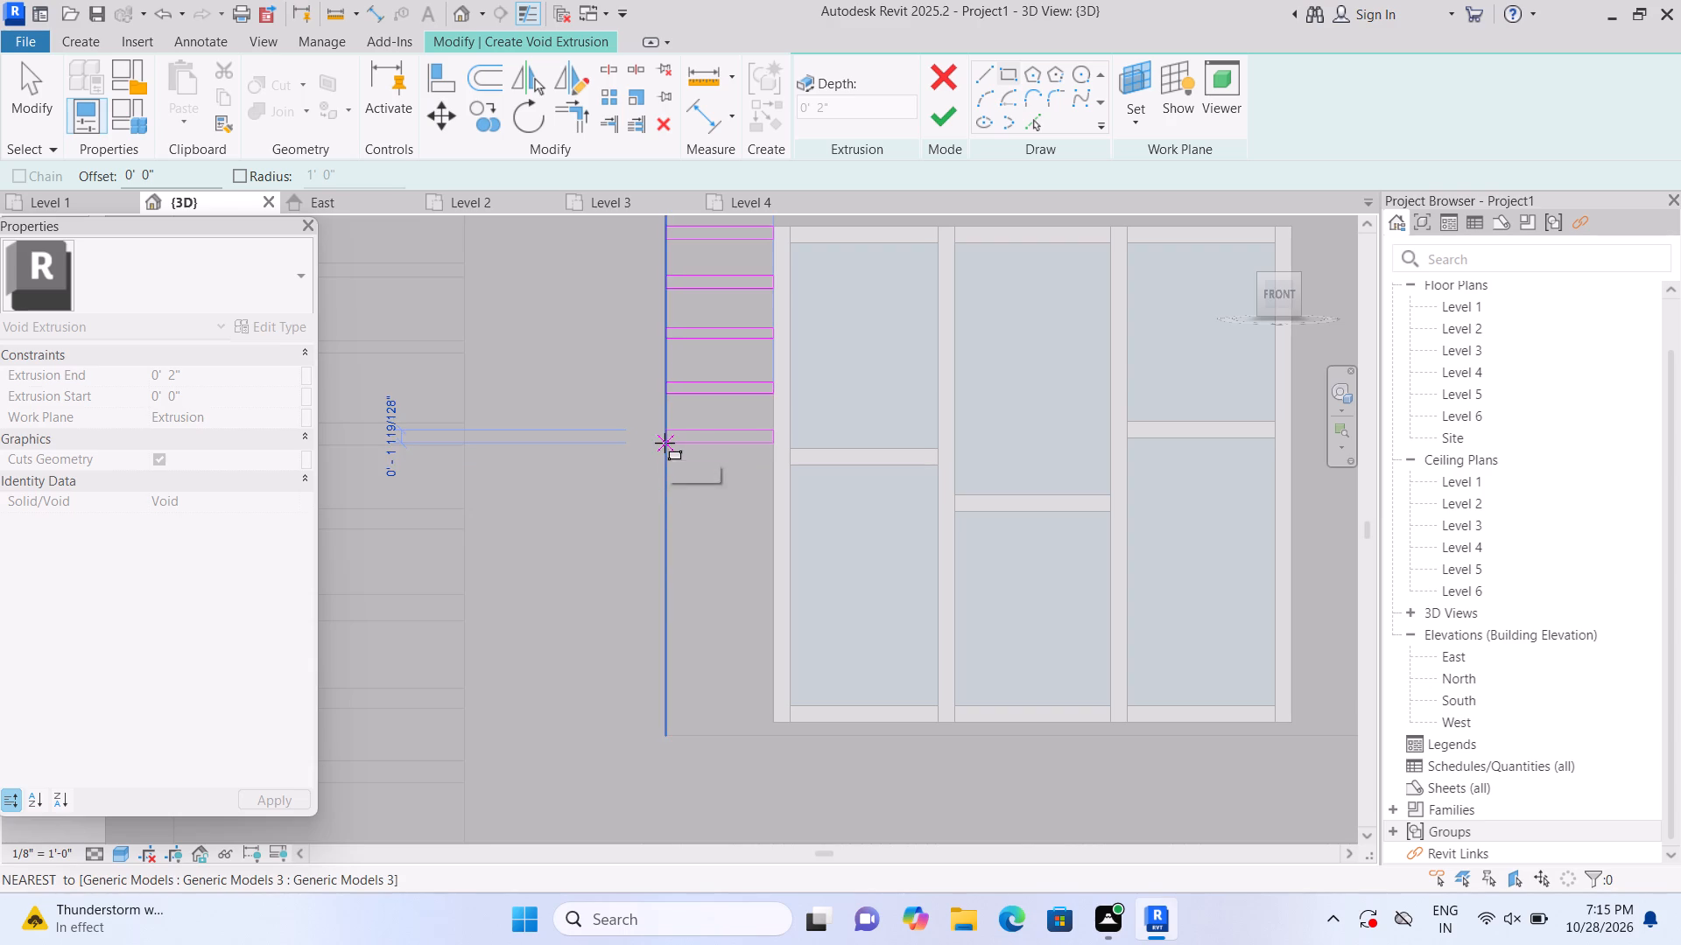
{"action": "key", "text": "Escape"}
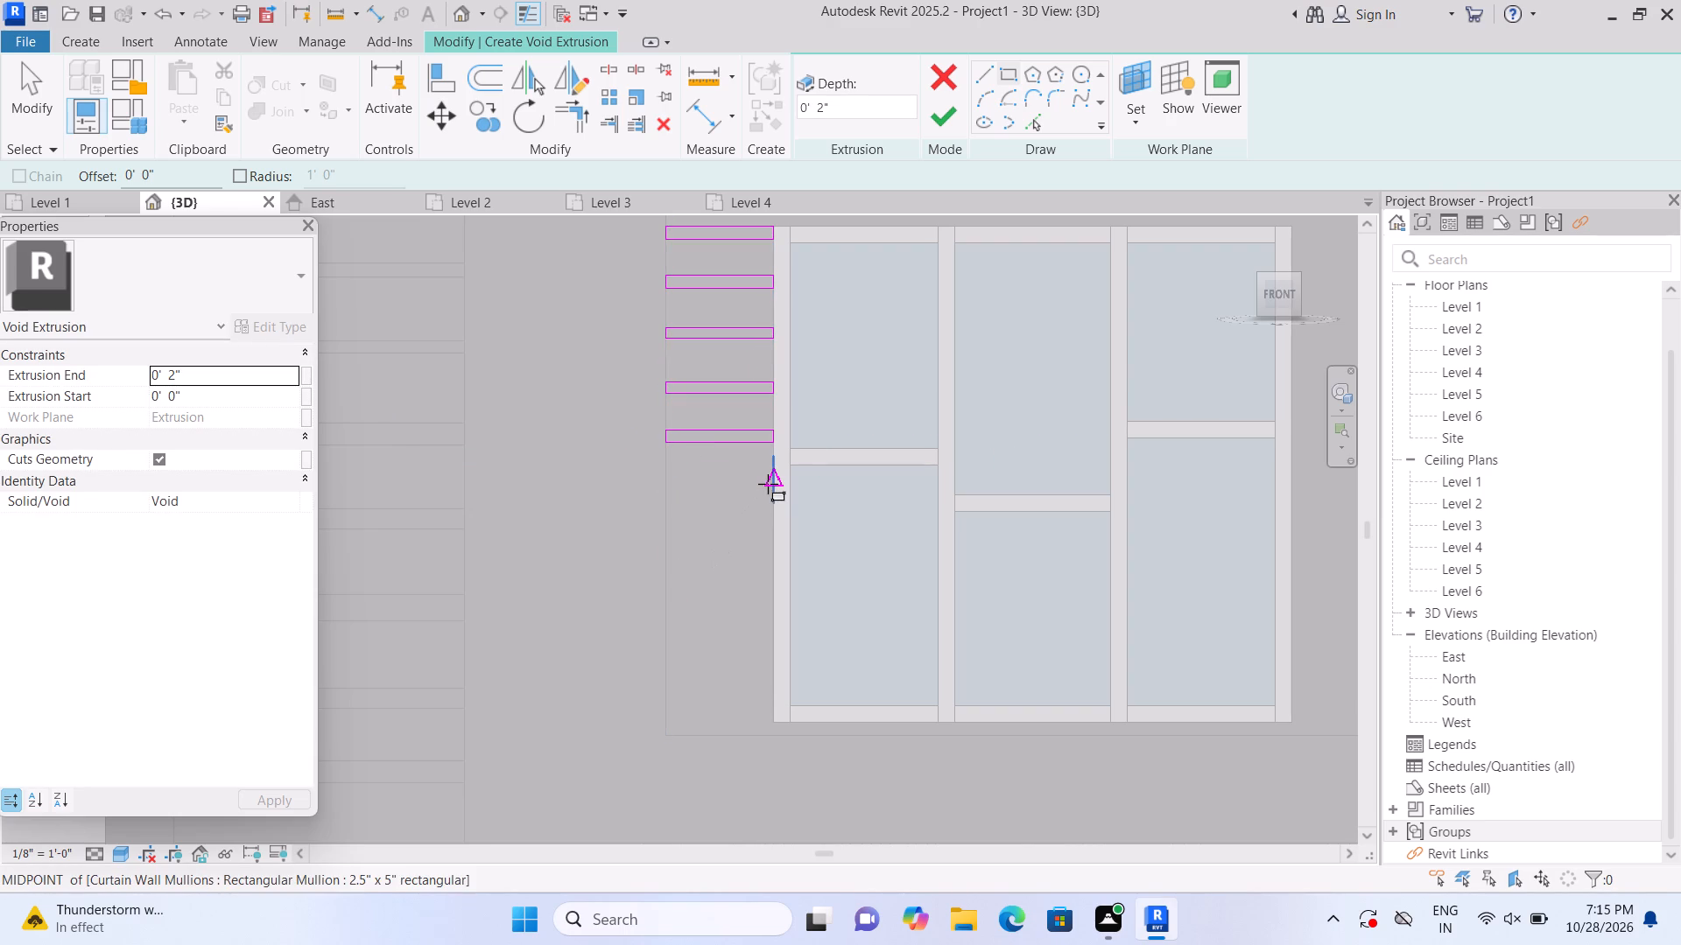
{"action": "left_click", "coordinate": [767, 484]}
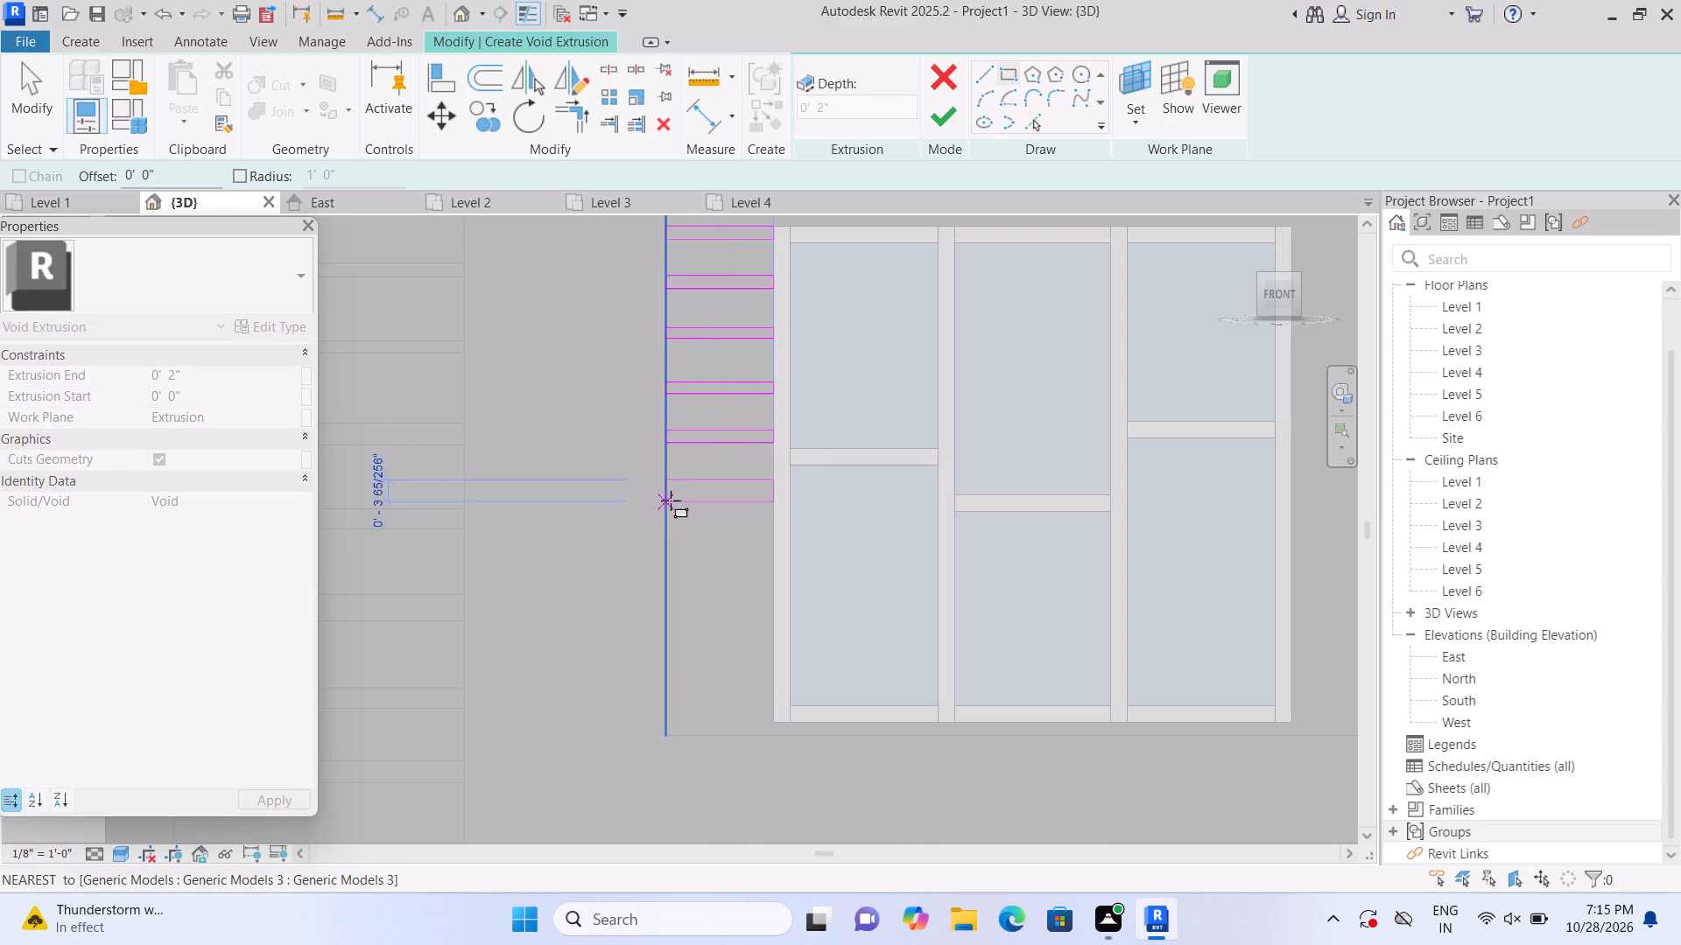
{"action": "left_click", "coordinate": [670, 490]}
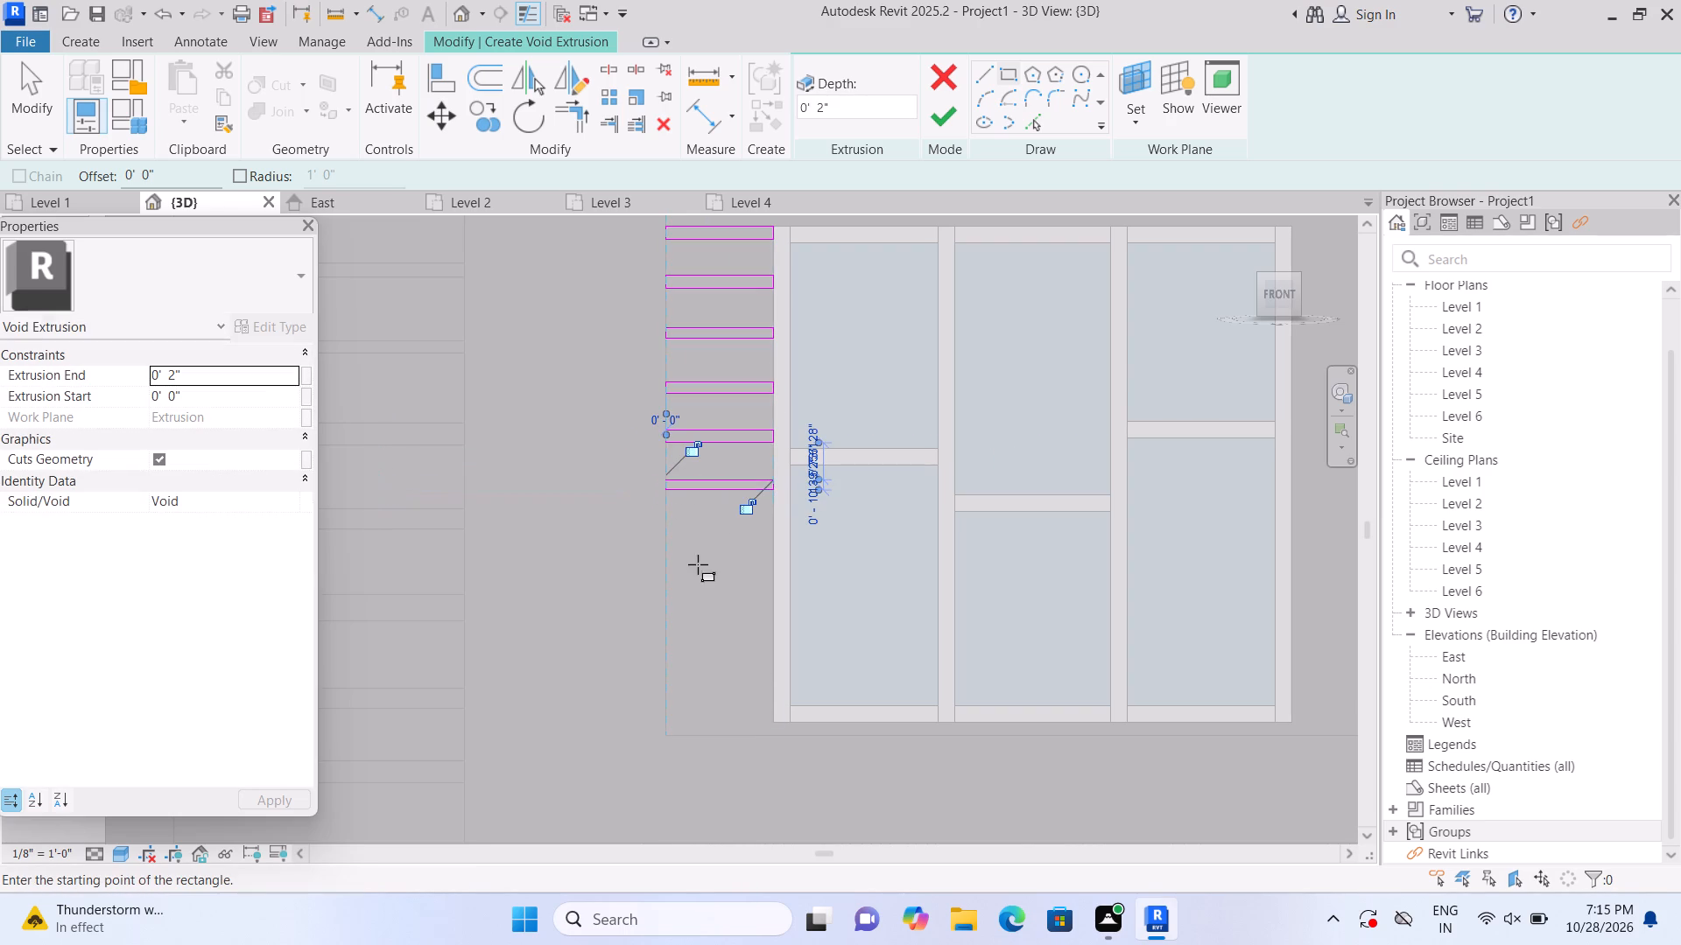
{"action": "key", "text": "Escape"}
{"action": "middle_click_drag", "start_coordinate": [707, 584], "coordinate": [664, 431]}
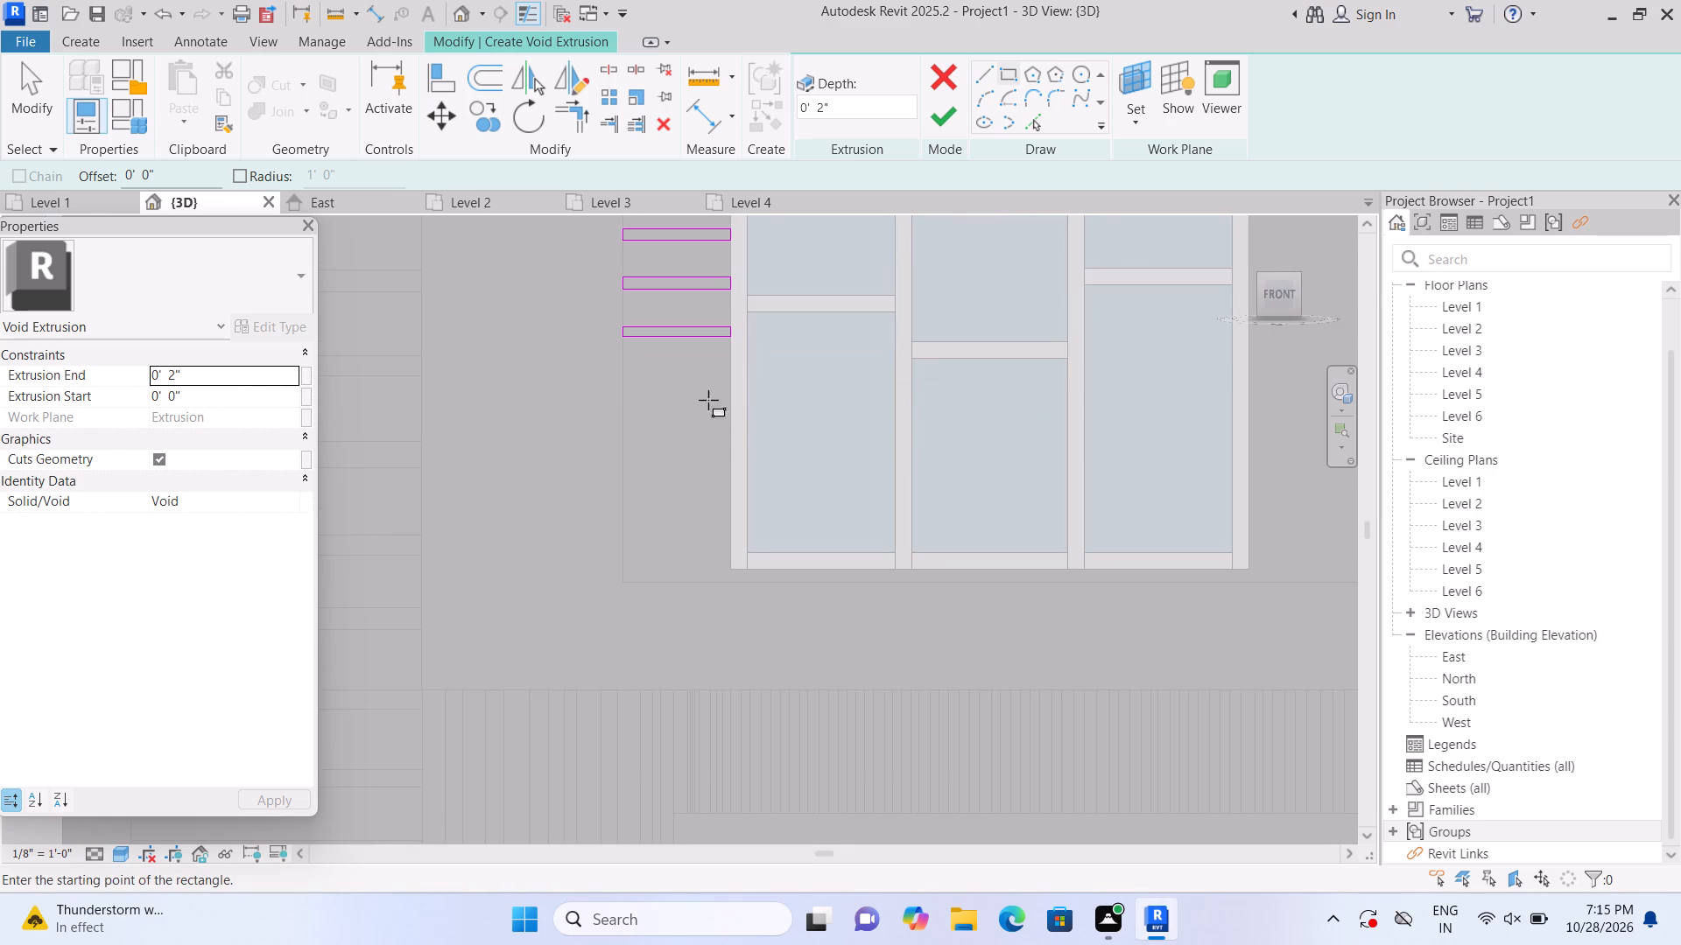
{"action": "left_click", "coordinate": [728, 376]}
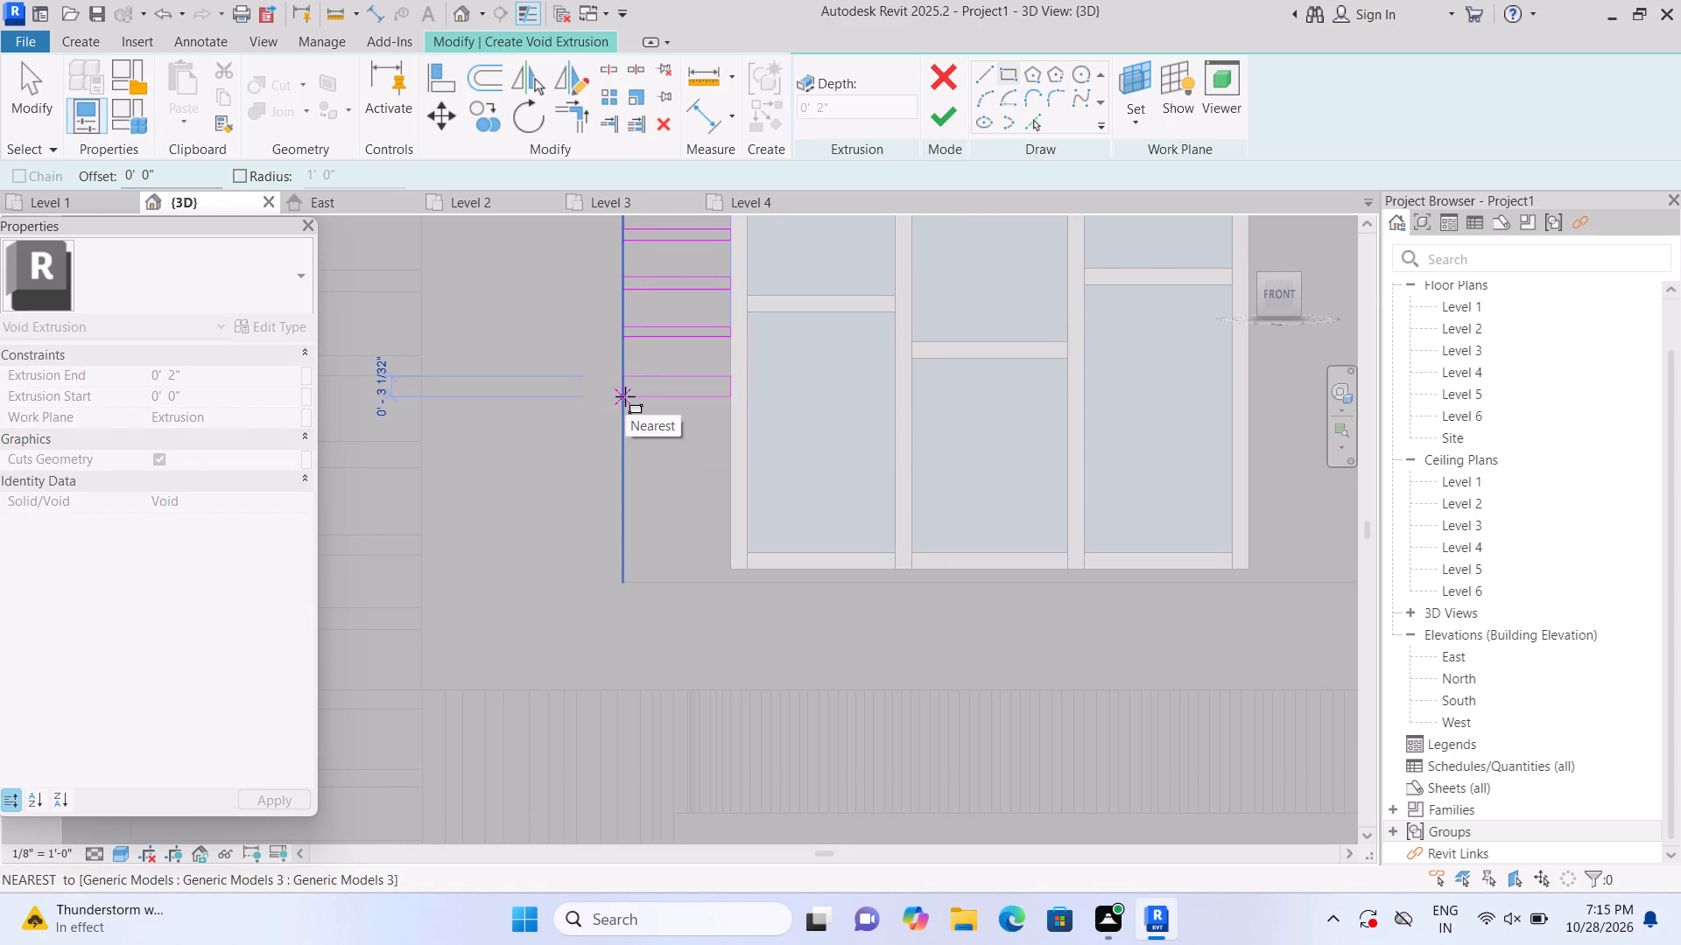
{"action": "left_click", "coordinate": [627, 389]}
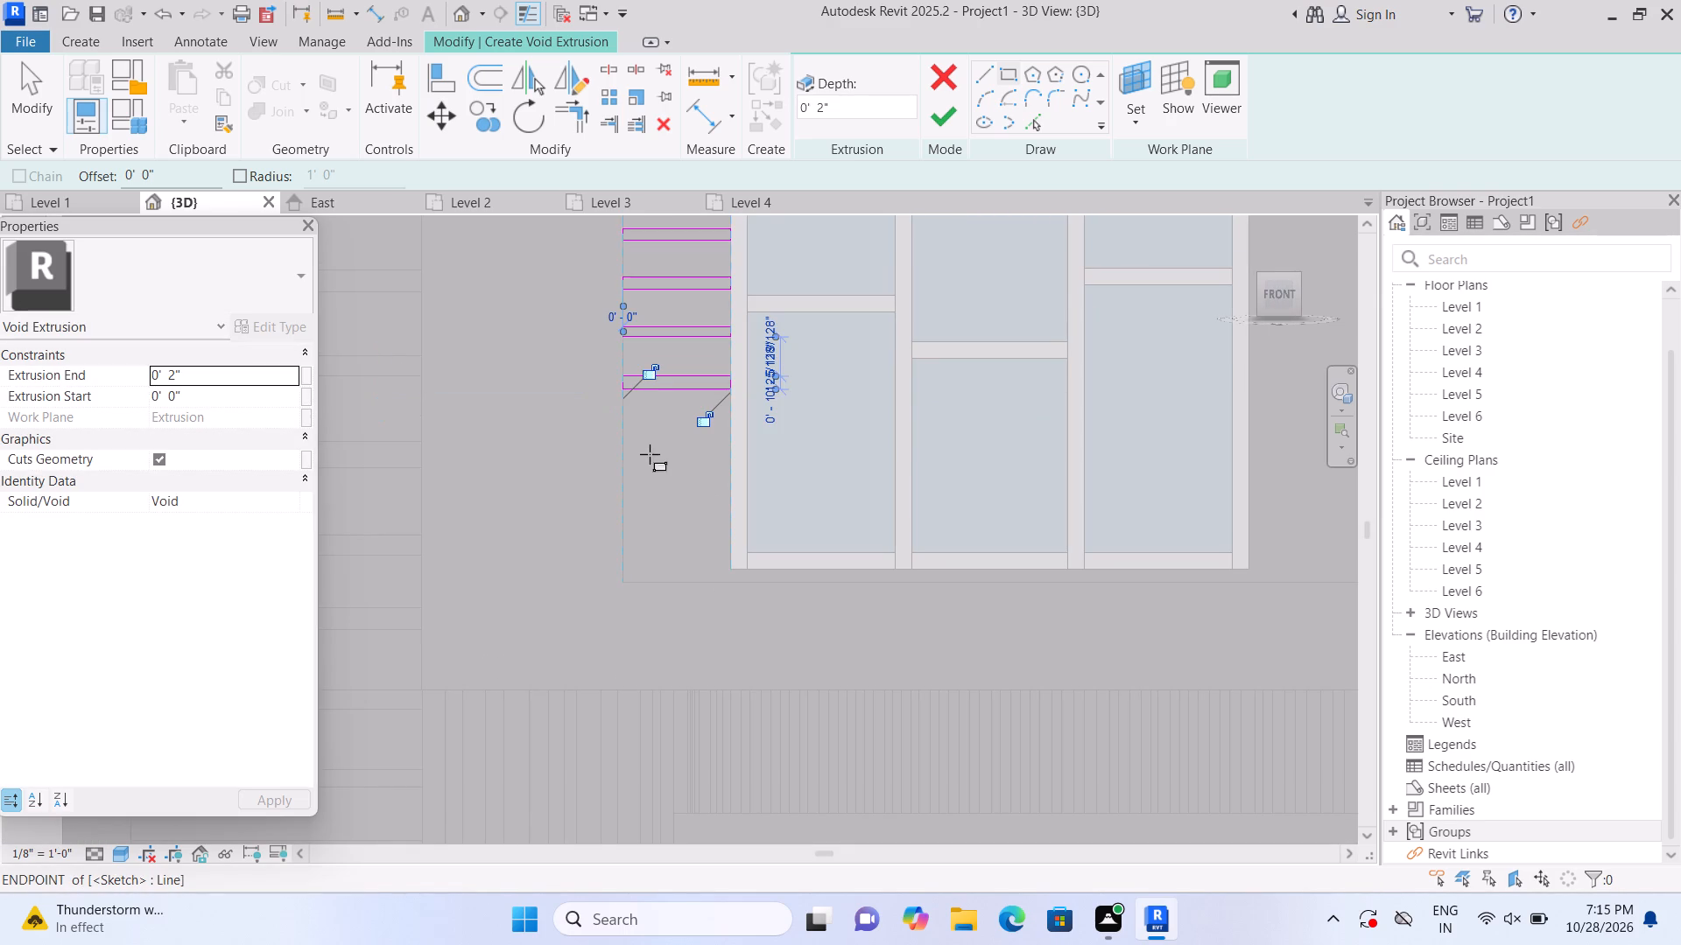
{"action": "key", "text": "Escape"}
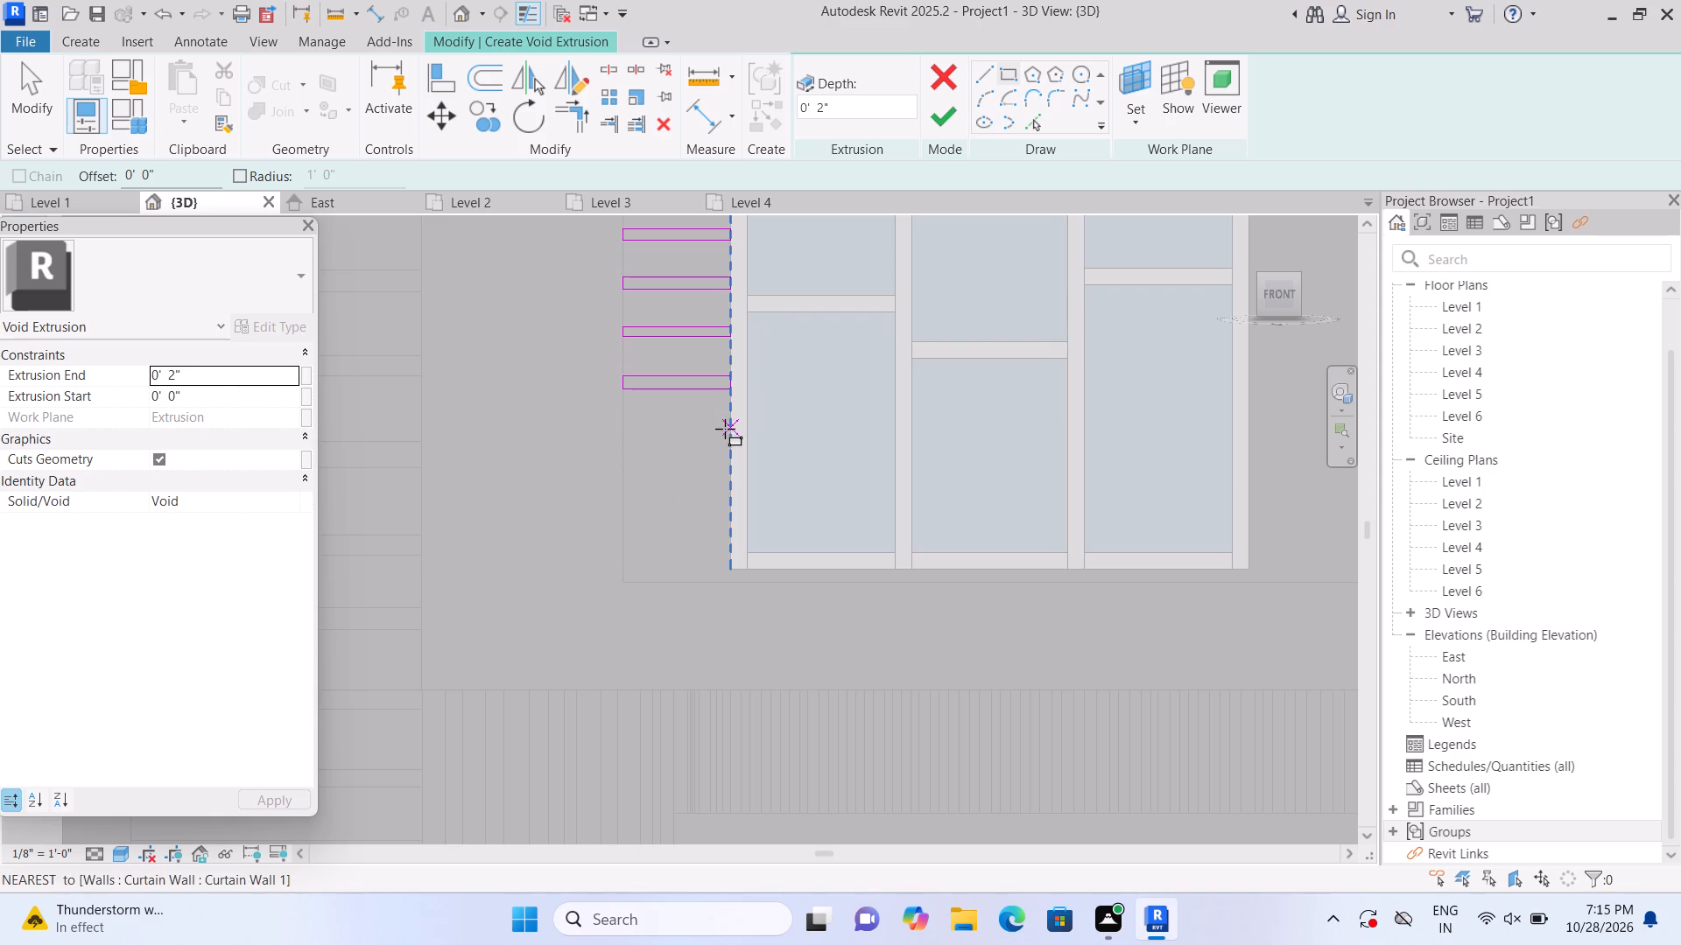
Sketch the lowest three thin full-width rectangles on the left strip, continuing the even spacing down to just above the window sill.
{"action": "left_click", "coordinate": [725, 429]}
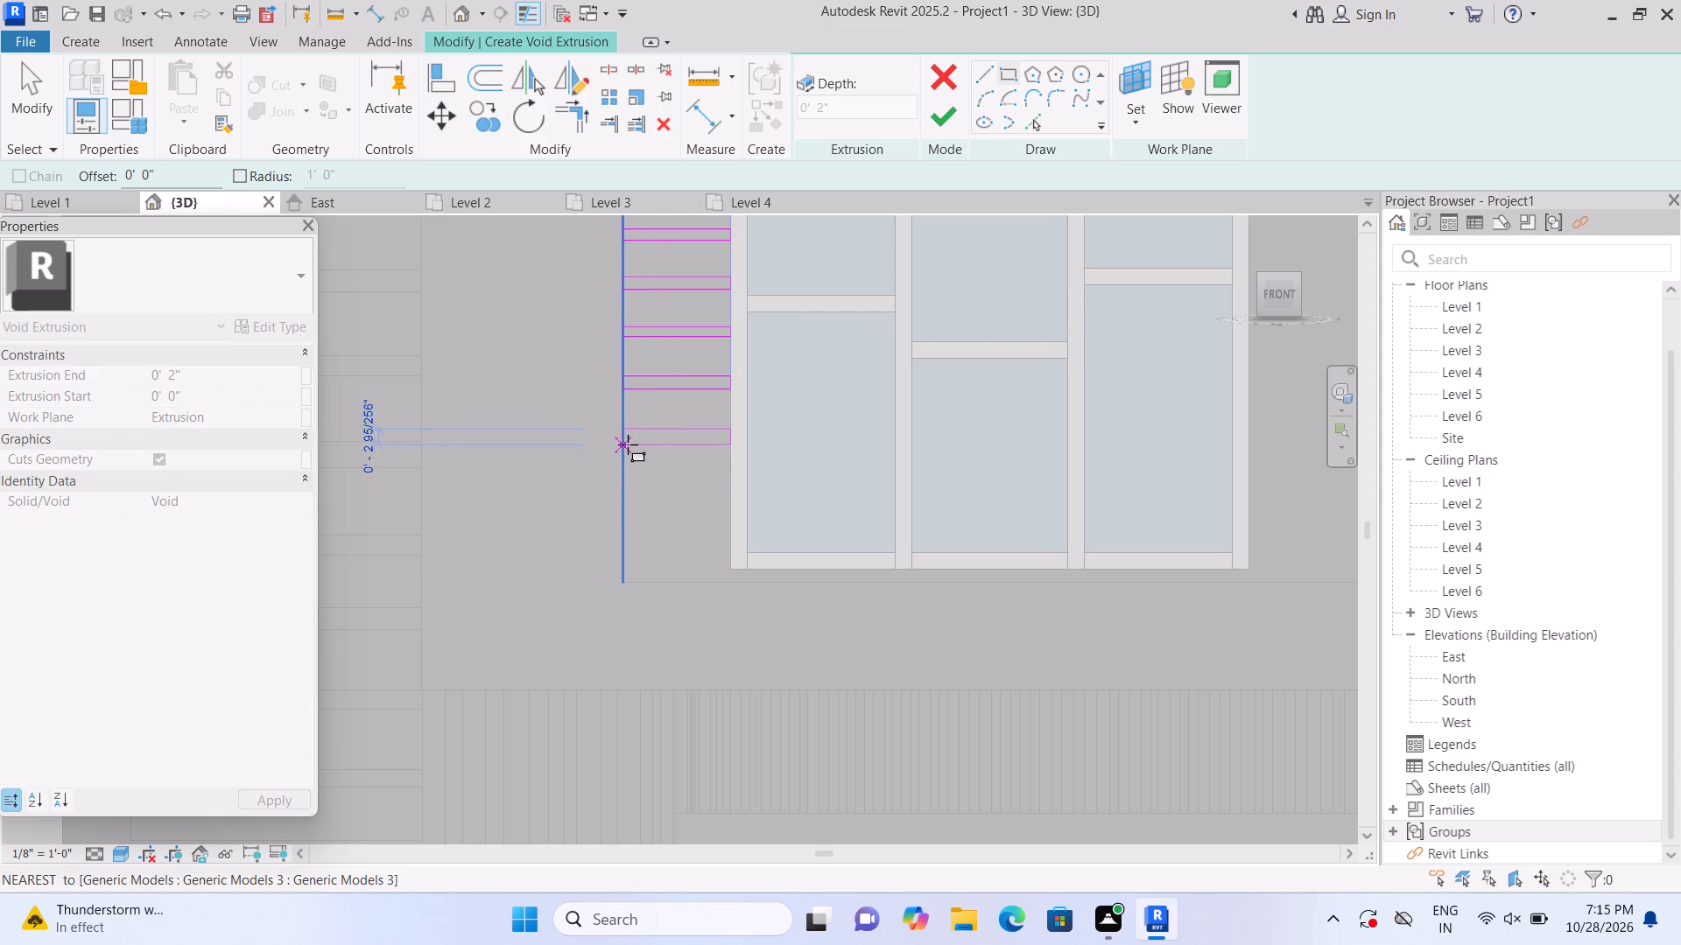
{"action": "left_click", "coordinate": [627, 440]}
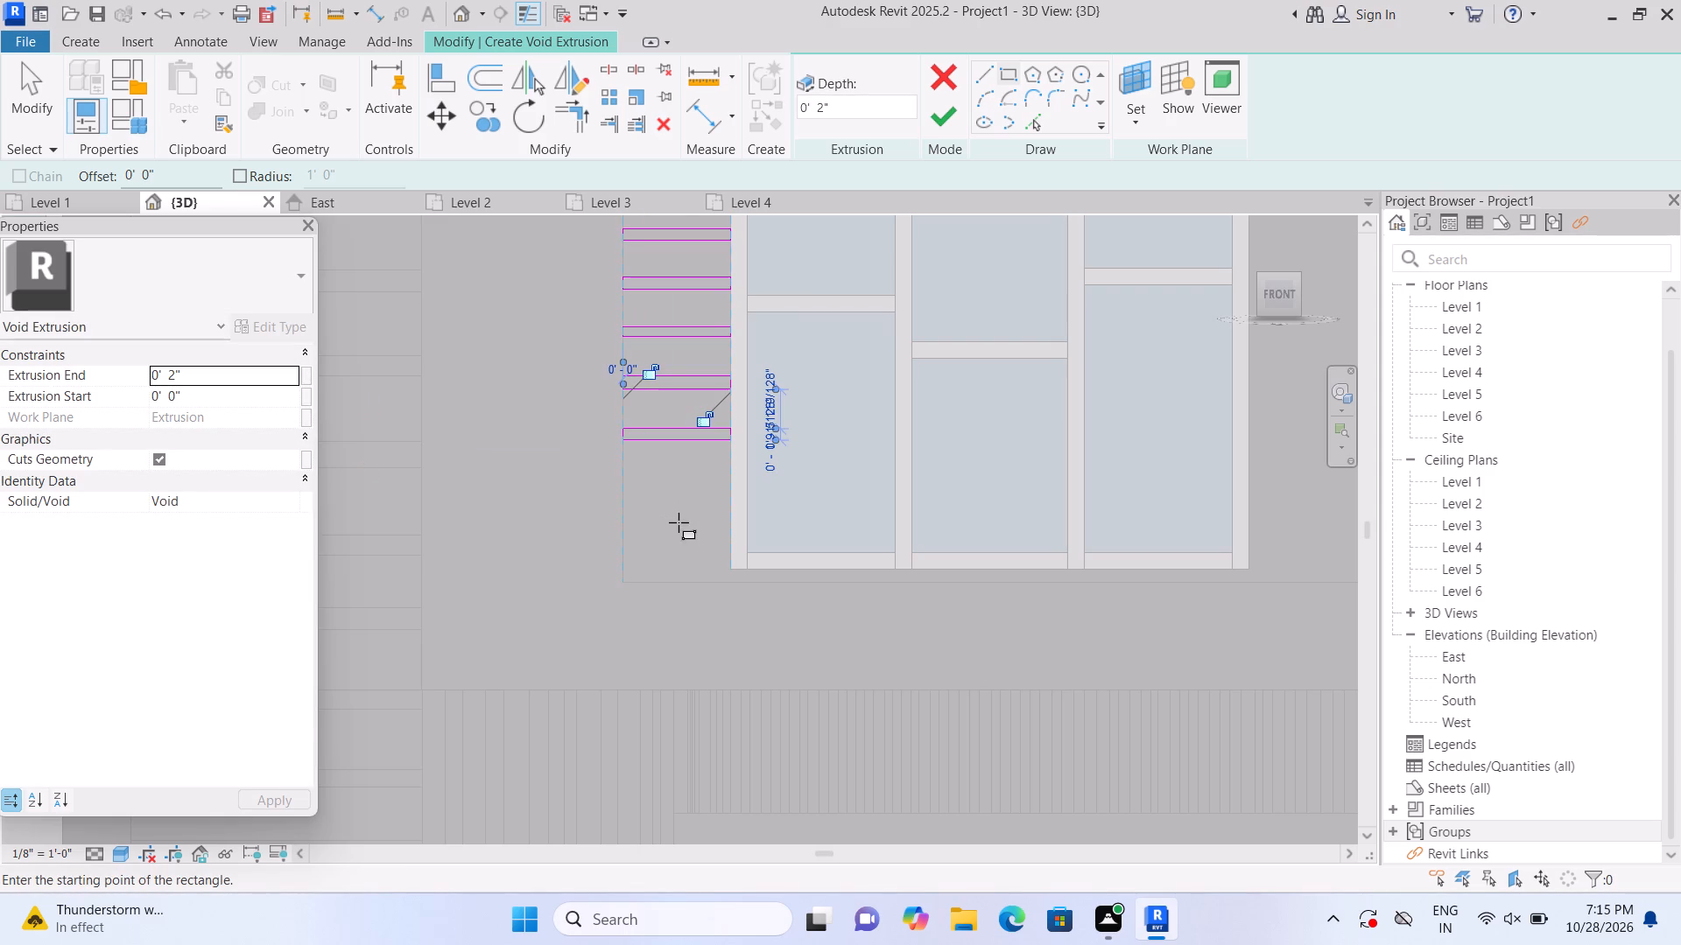
{"action": "key", "text": "Escape"}
{"action": "left_click", "coordinate": [726, 484]}
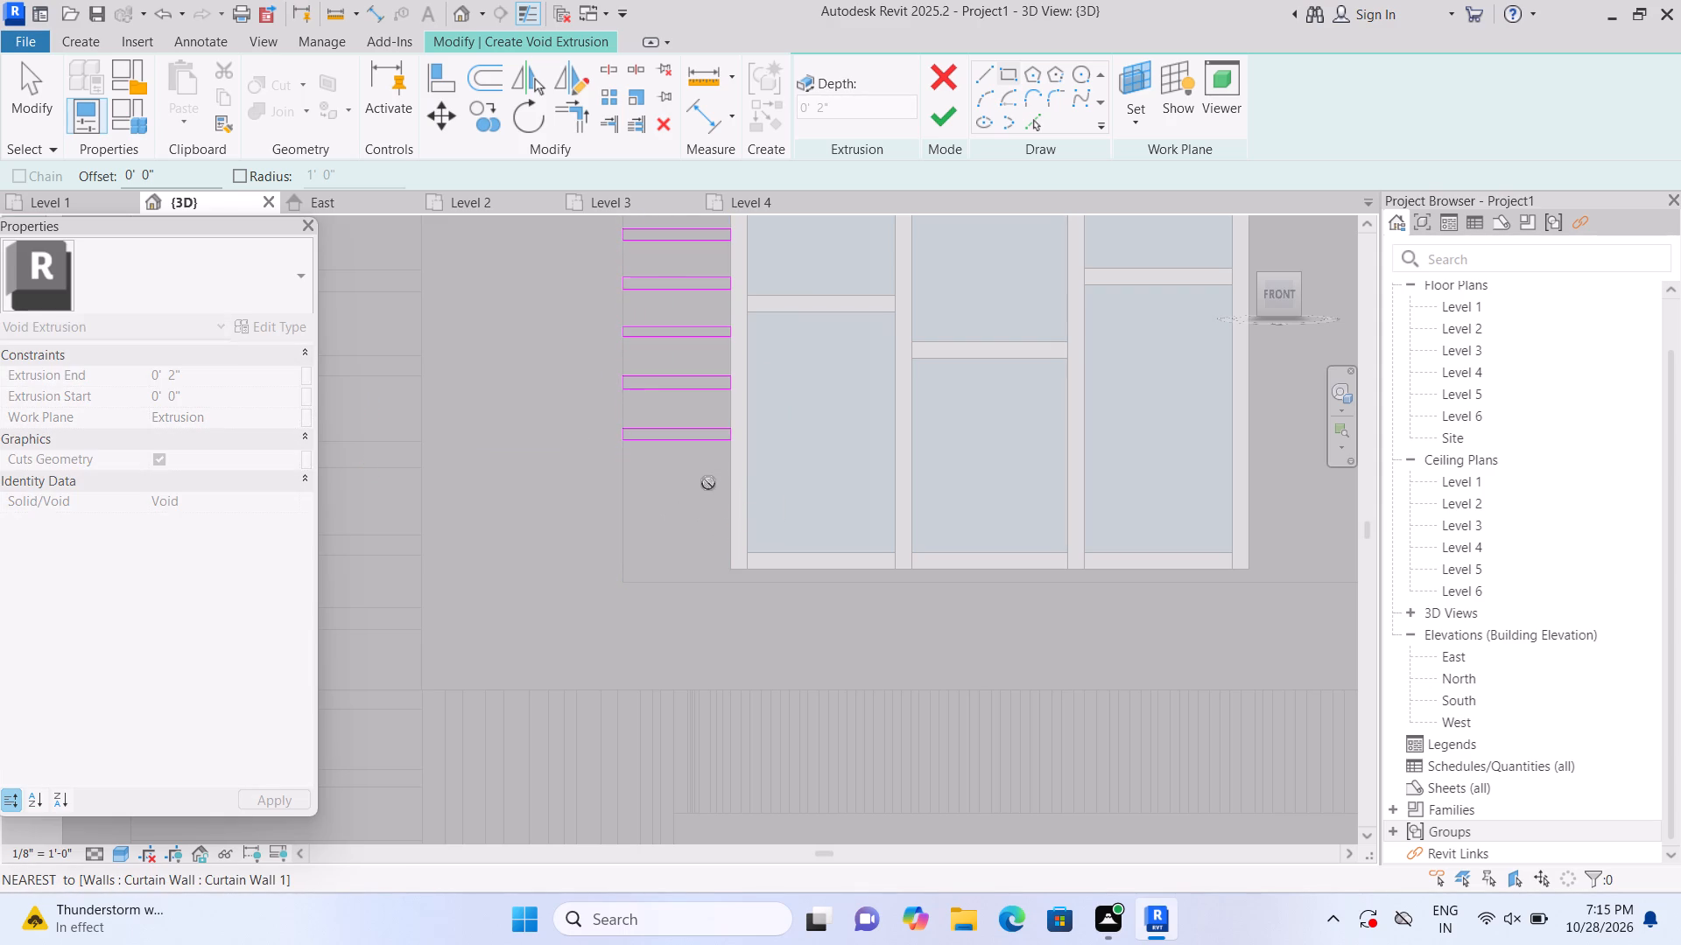
{"action": "left_click", "coordinate": [626, 499]}
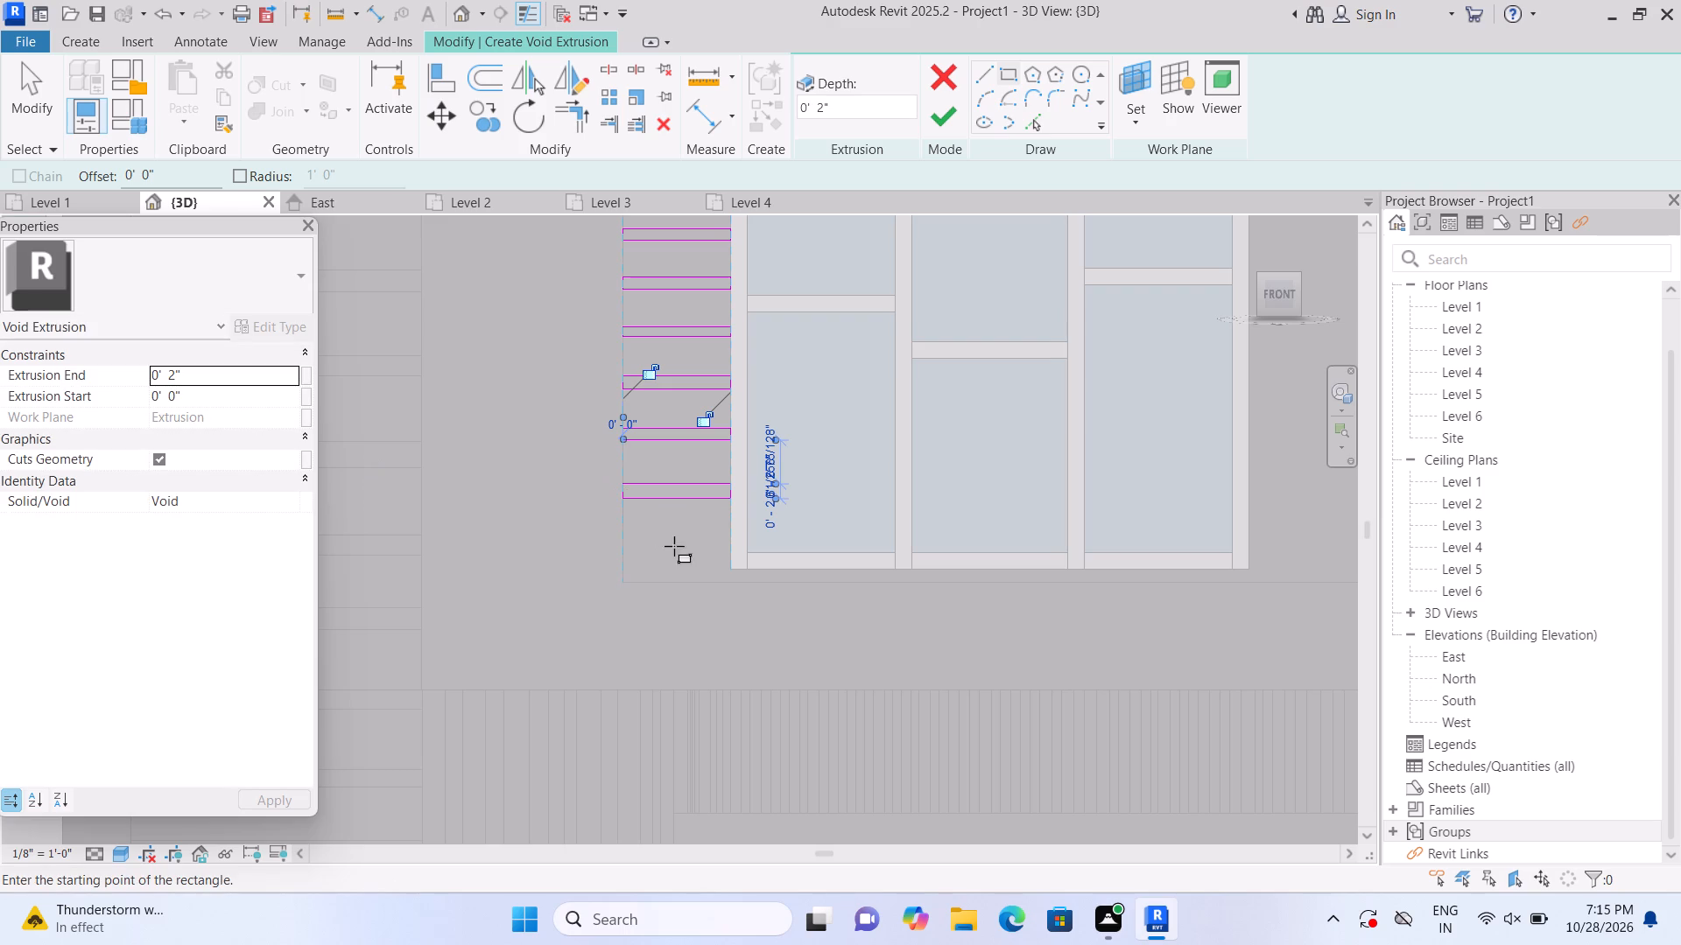
{"action": "key", "text": "Escape"}
{"action": "left_click", "coordinate": [732, 534]}
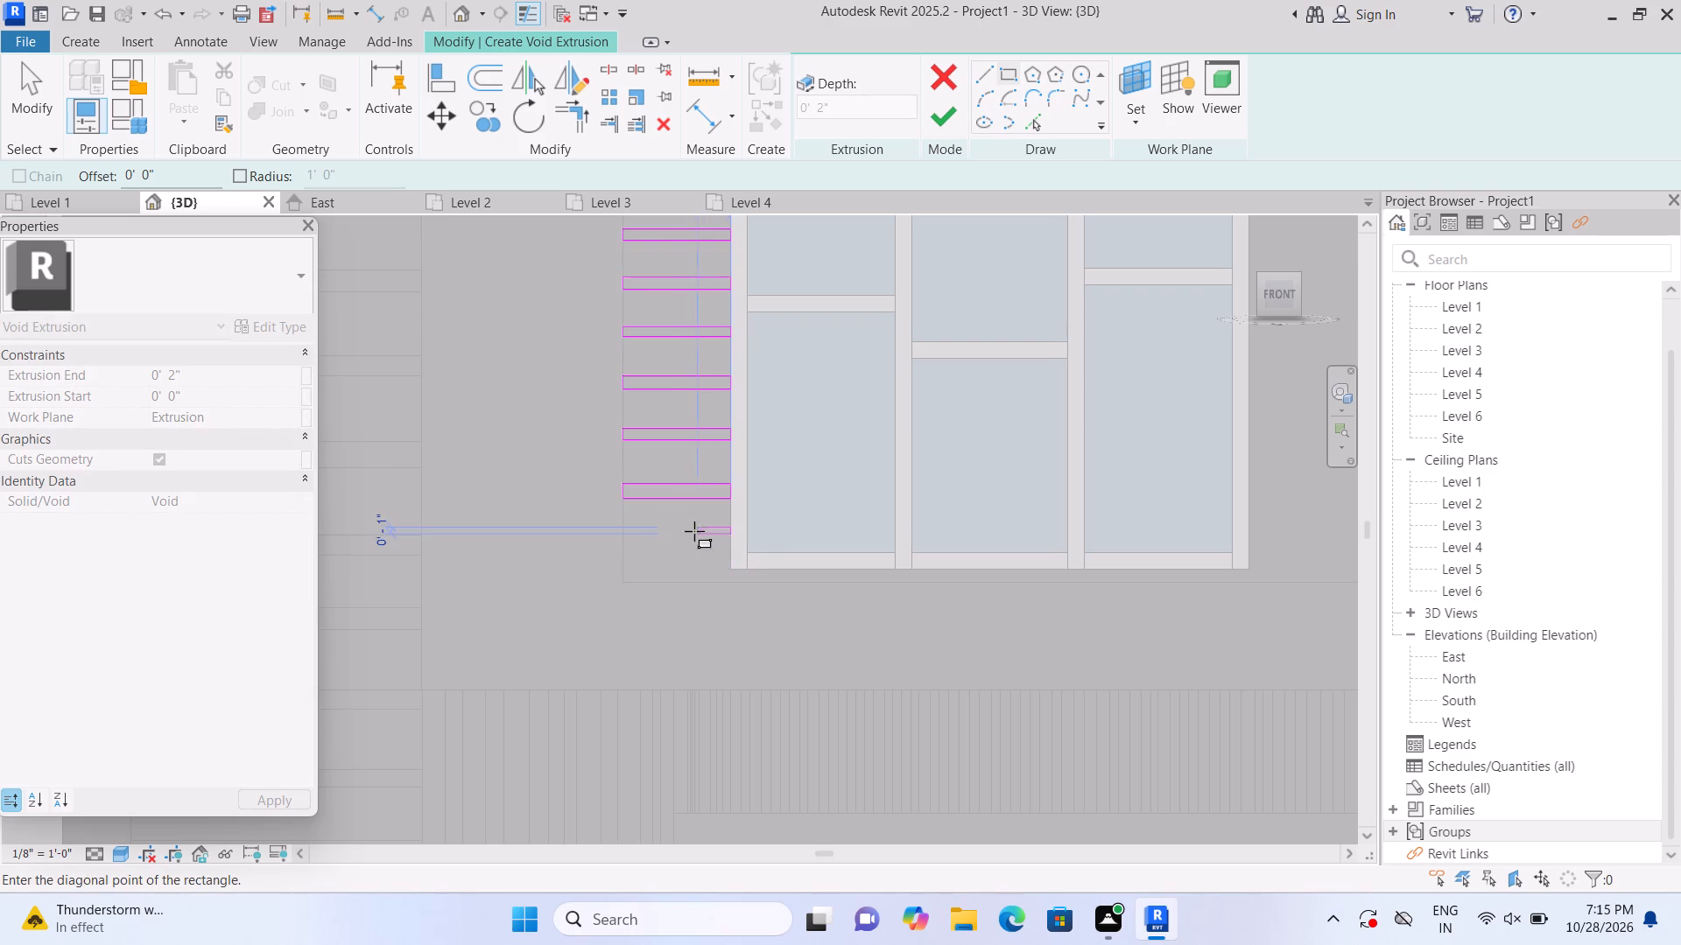
{"action": "left_click", "coordinate": [621, 547]}
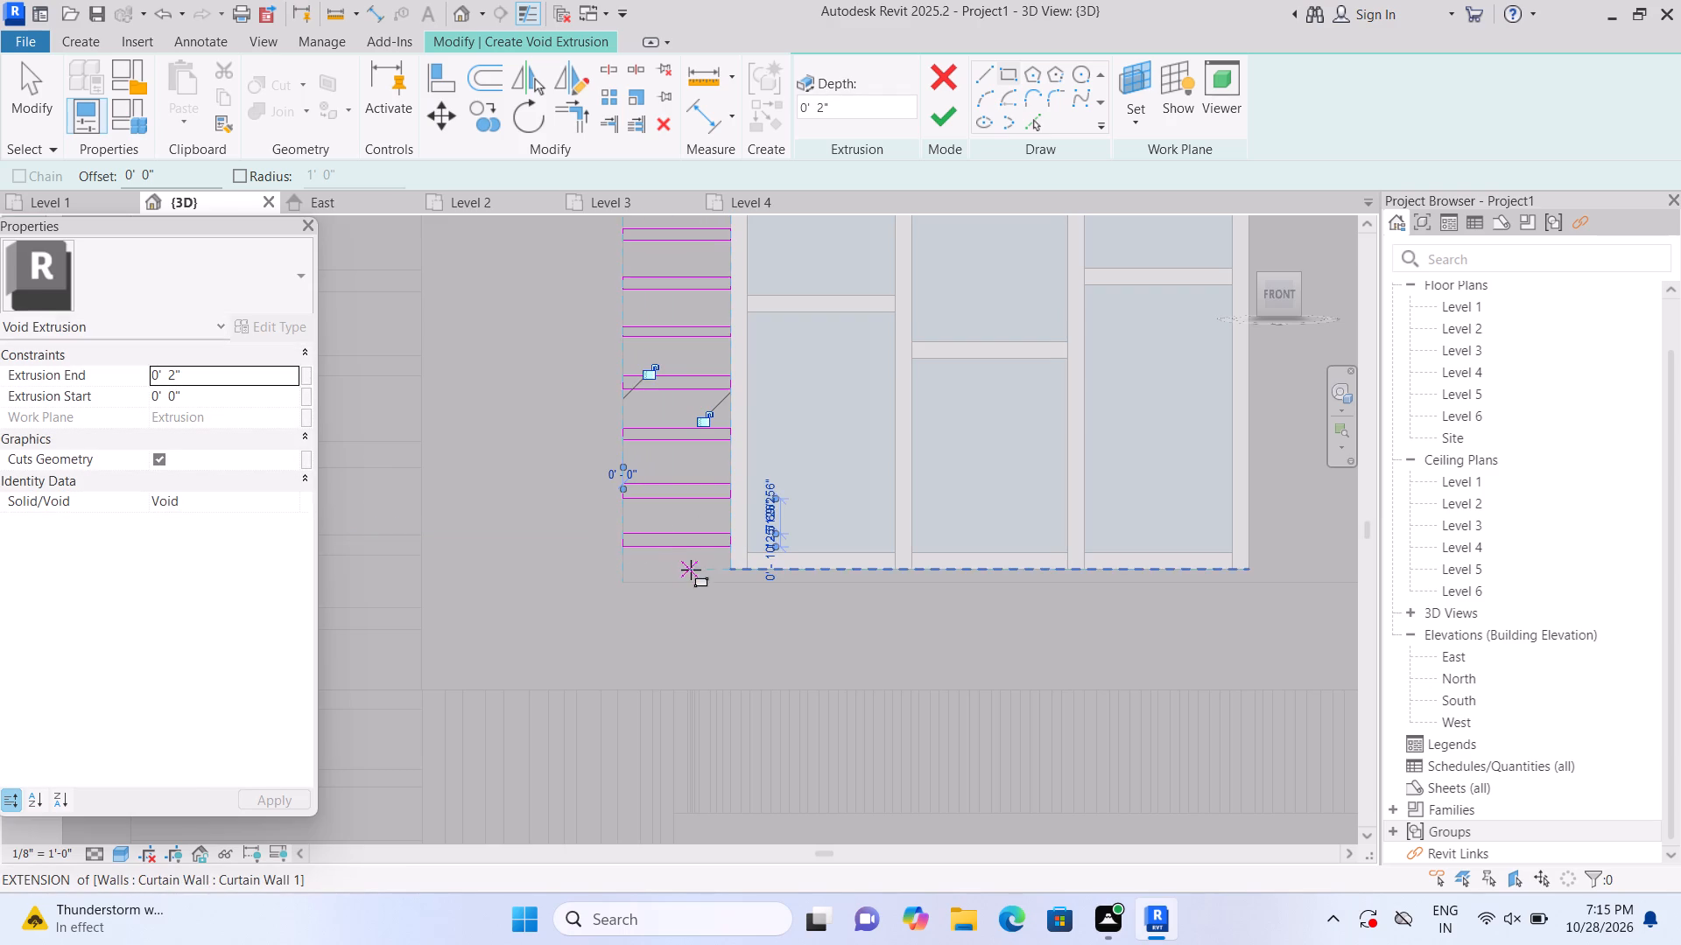
Sketch two thin void rectangles on the solid's right strip: one about 4'-3" wide level with the window head, another about 4'-1" wide below.
{"action": "key", "text": "Escape"}
{"action": "scroll", "coordinate": [721, 593], "scroll_direction": "down", "scroll_amount": 3}
{"action": "scroll", "coordinate": [1143, 544], "scroll_direction": "down", "scroll_amount": 2}
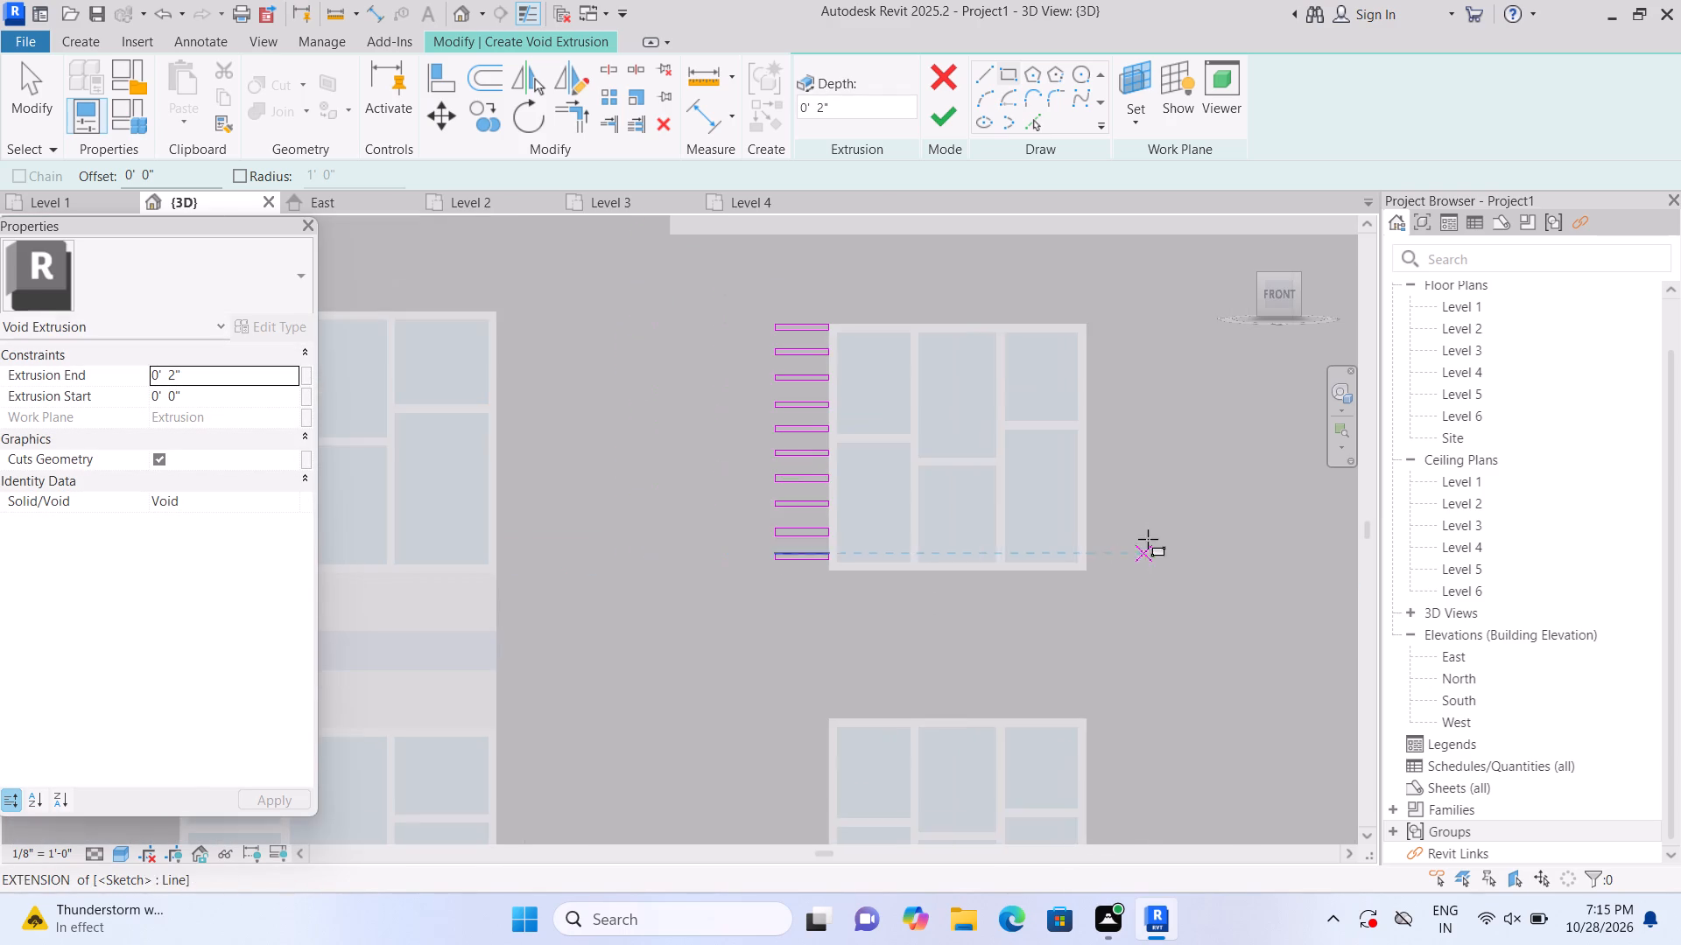
{"action": "middle_click_drag", "start_coordinate": [1168, 497], "coordinate": [946, 557]}
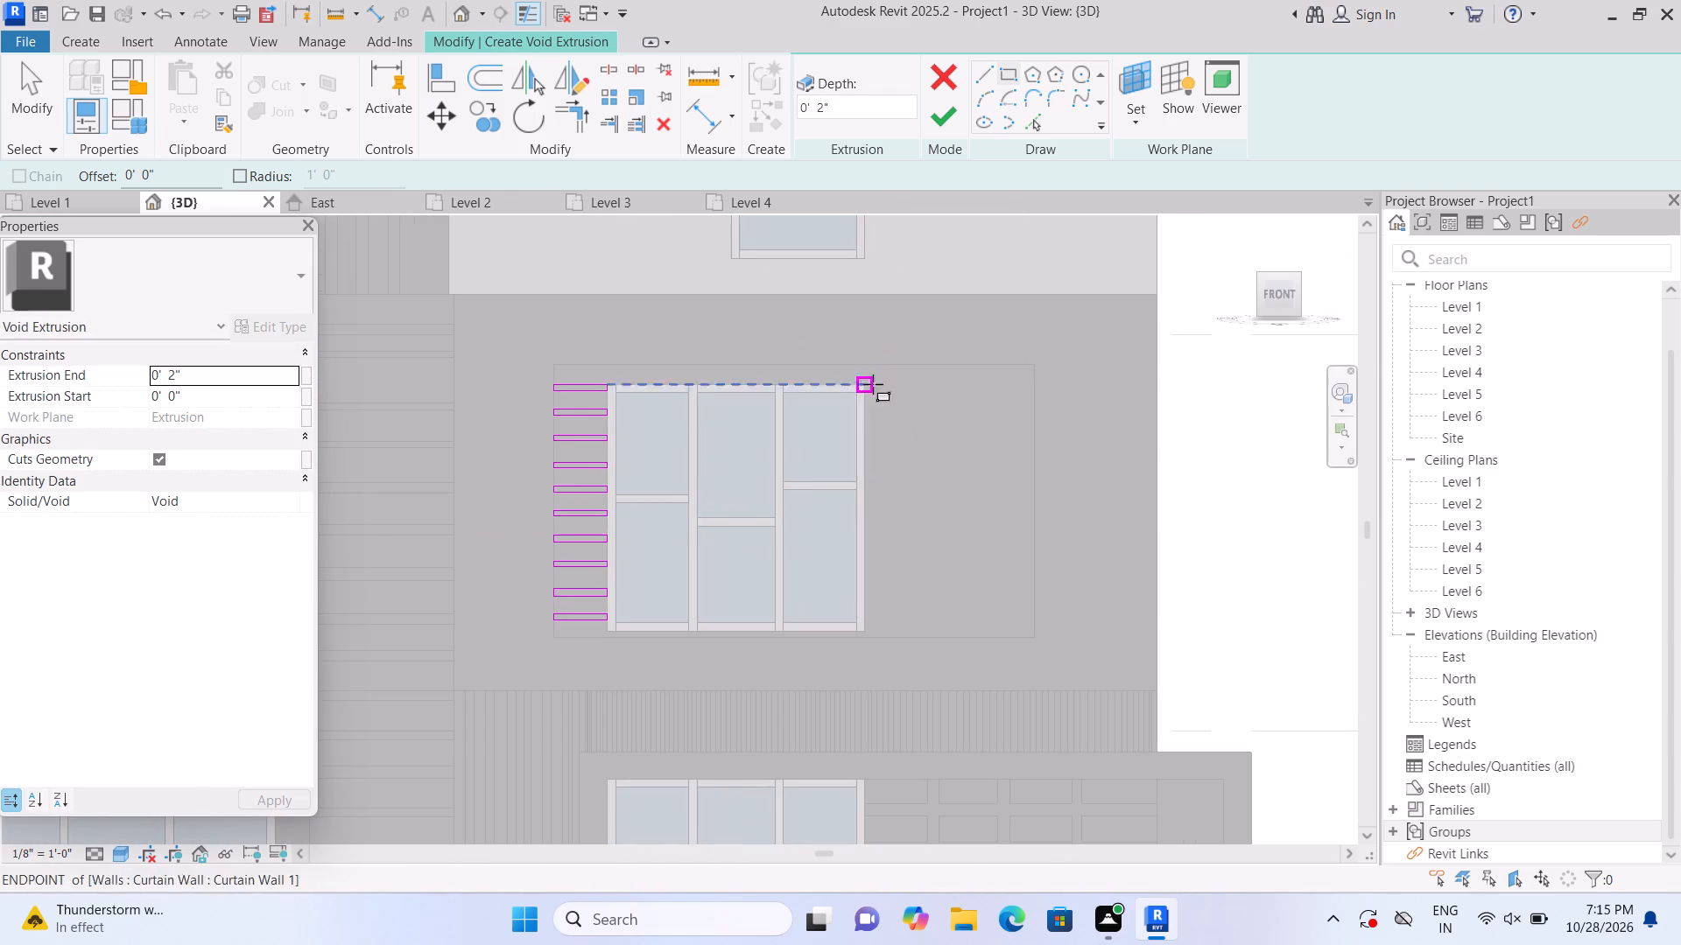
{"action": "scroll", "coordinate": [872, 385], "scroll_direction": "up", "scroll_amount": 3}
{"action": "left_click", "coordinate": [865, 383]}
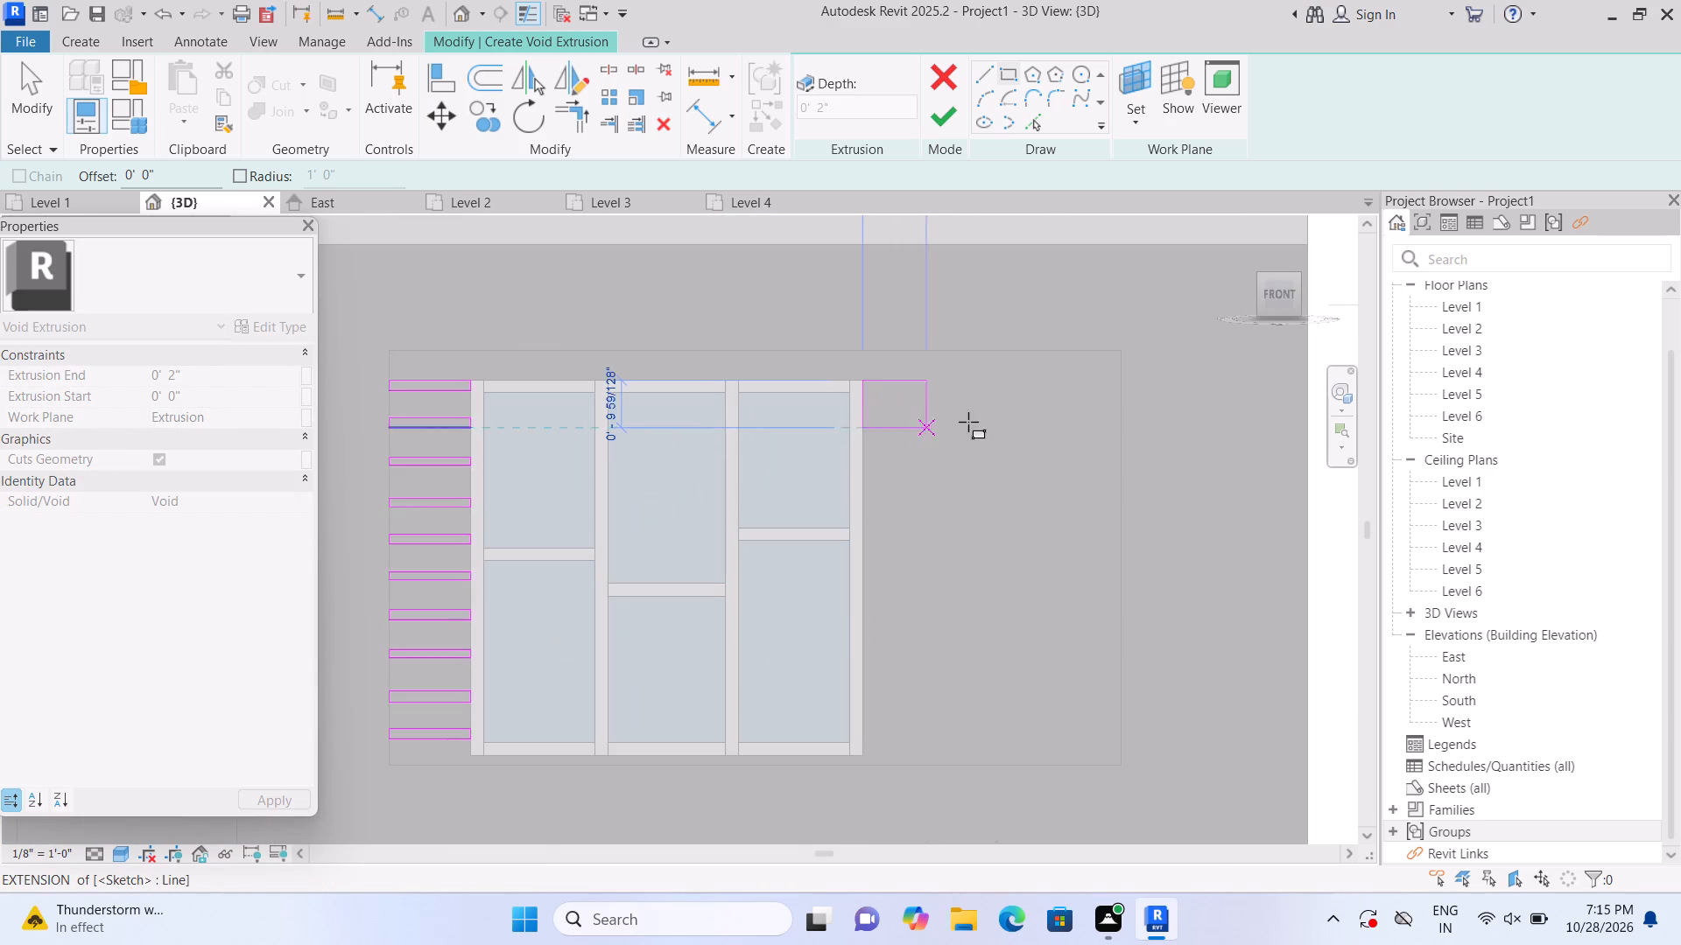
{"action": "left_click", "coordinate": [1115, 393]}
{"action": "key", "text": "Escape"}
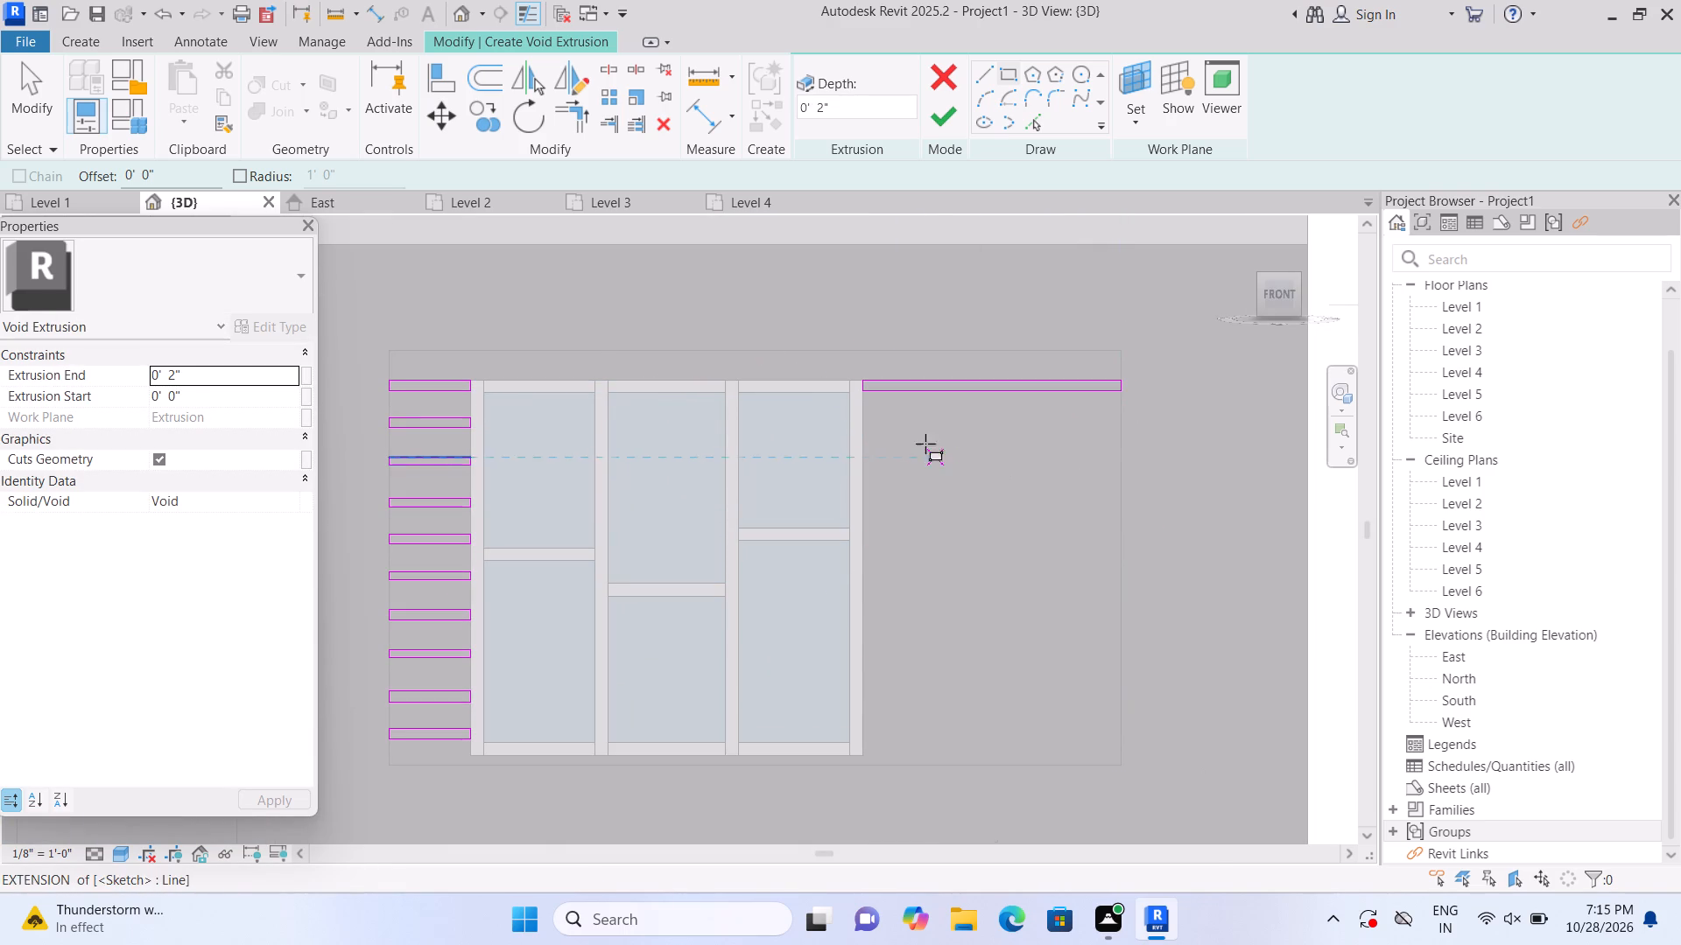
{"action": "left_click", "coordinate": [866, 431]}
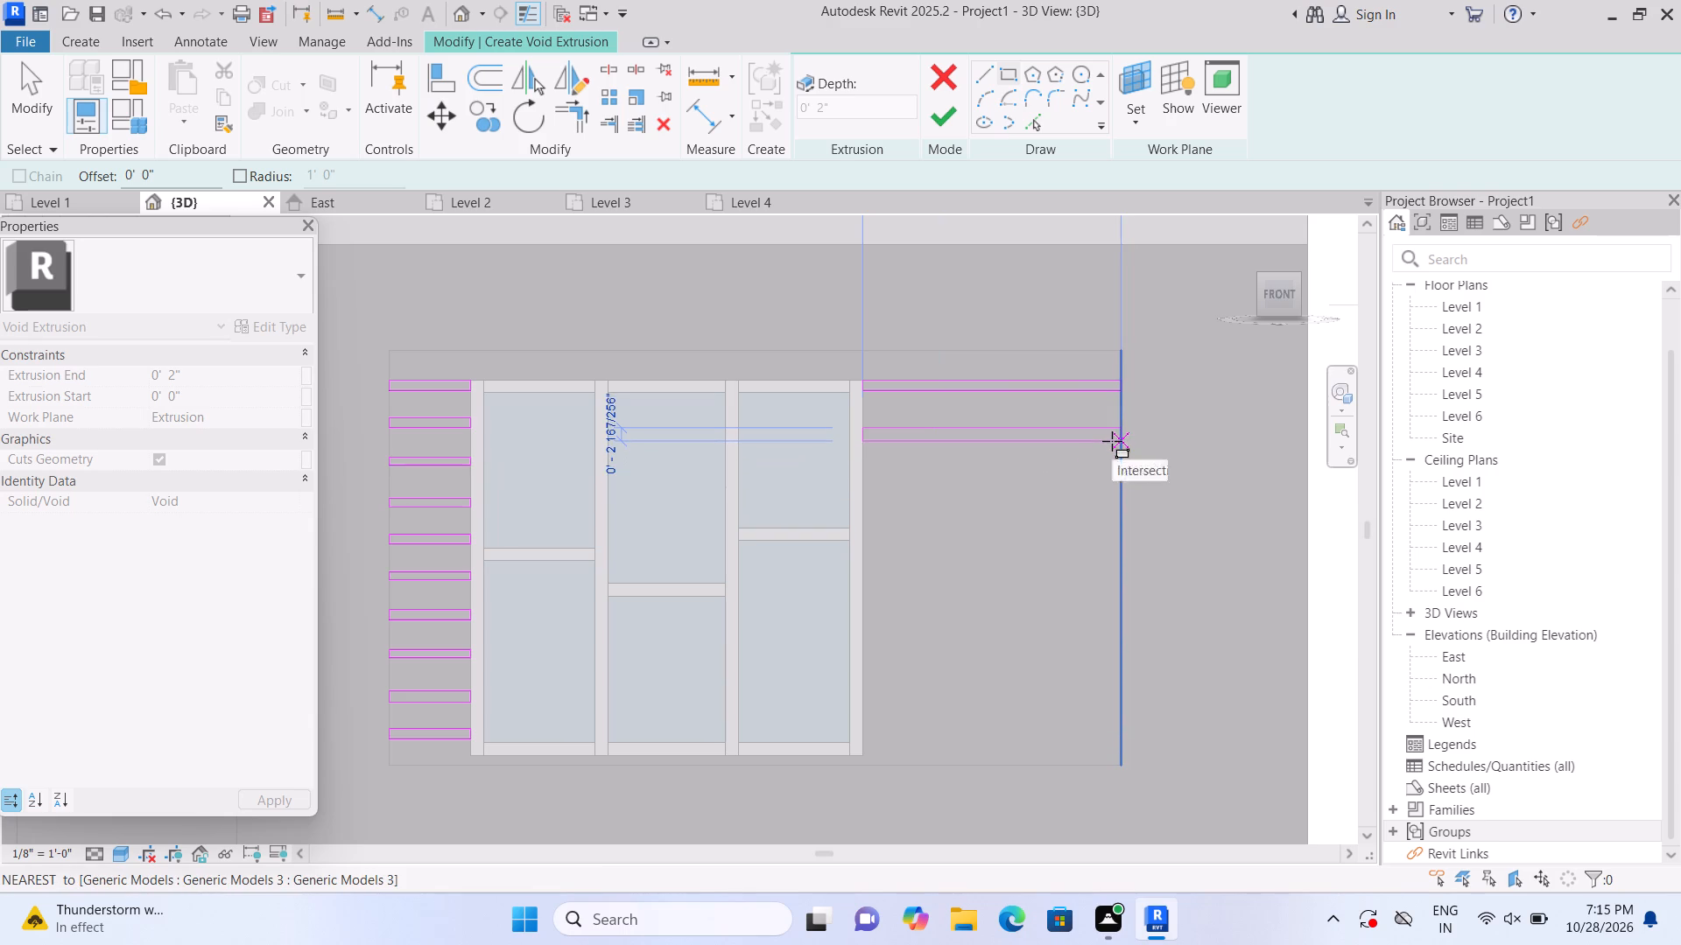
{"action": "left_click", "coordinate": [1110, 438]}
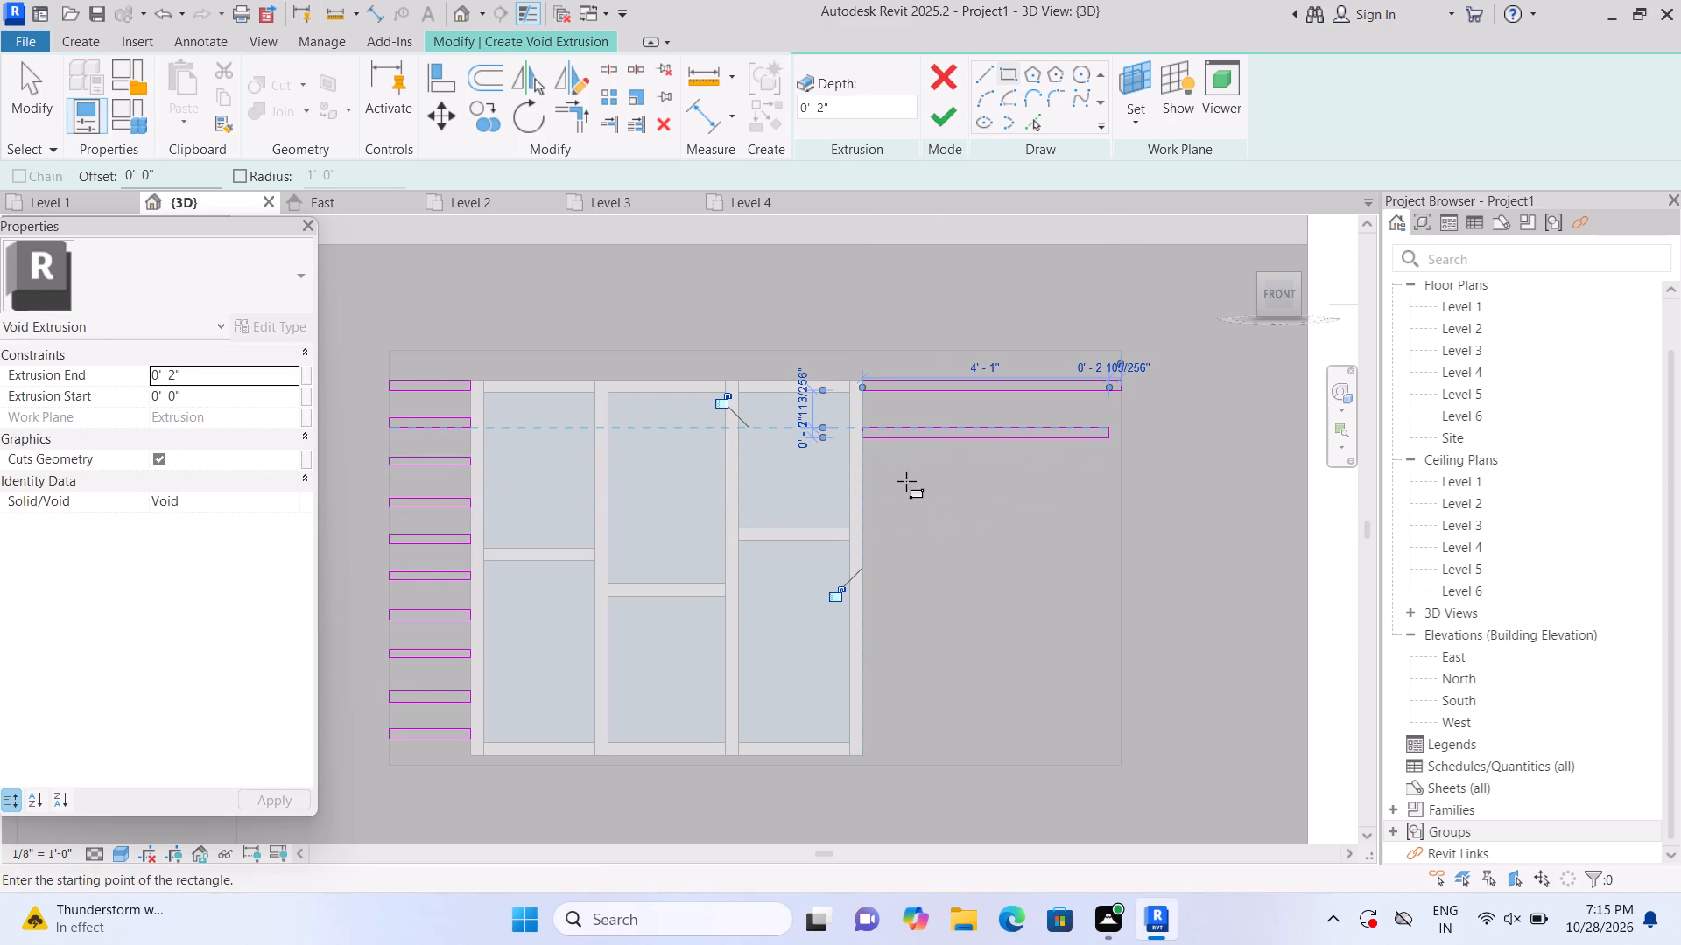
{"action": "key", "text": "Escape"}
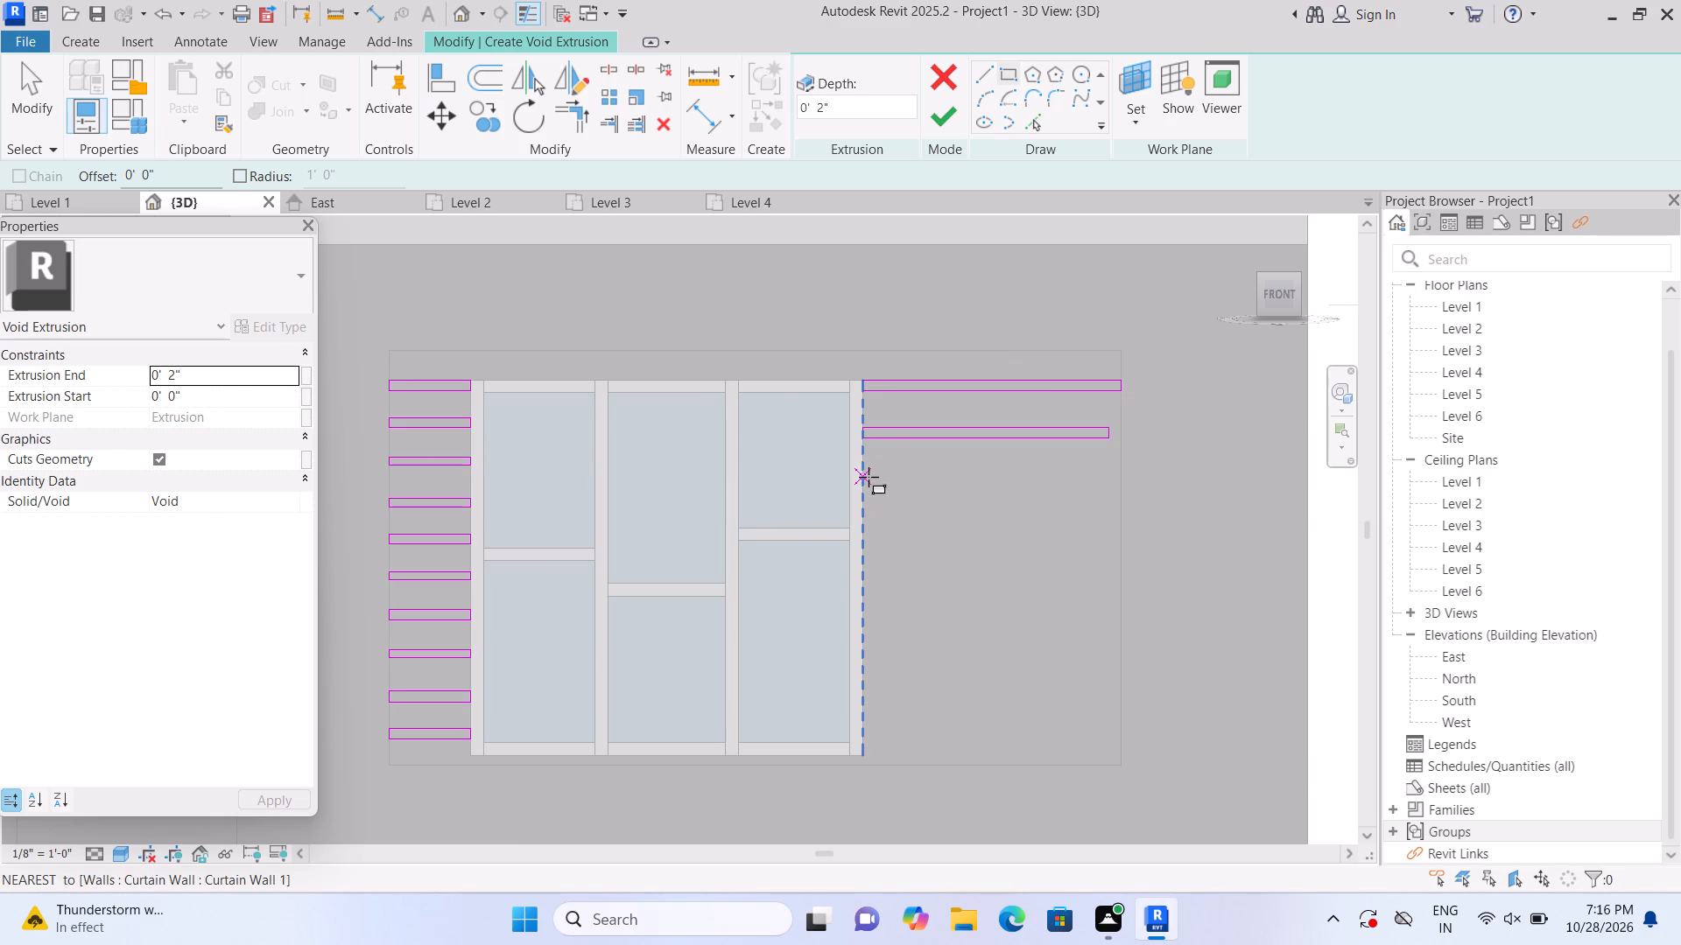
Sketch three more thin rectangles down the right strip at similar spacing, each about 4'-3" wide from window frame to the solid's outer edge.
{"action": "left_click", "coordinate": [869, 483]}
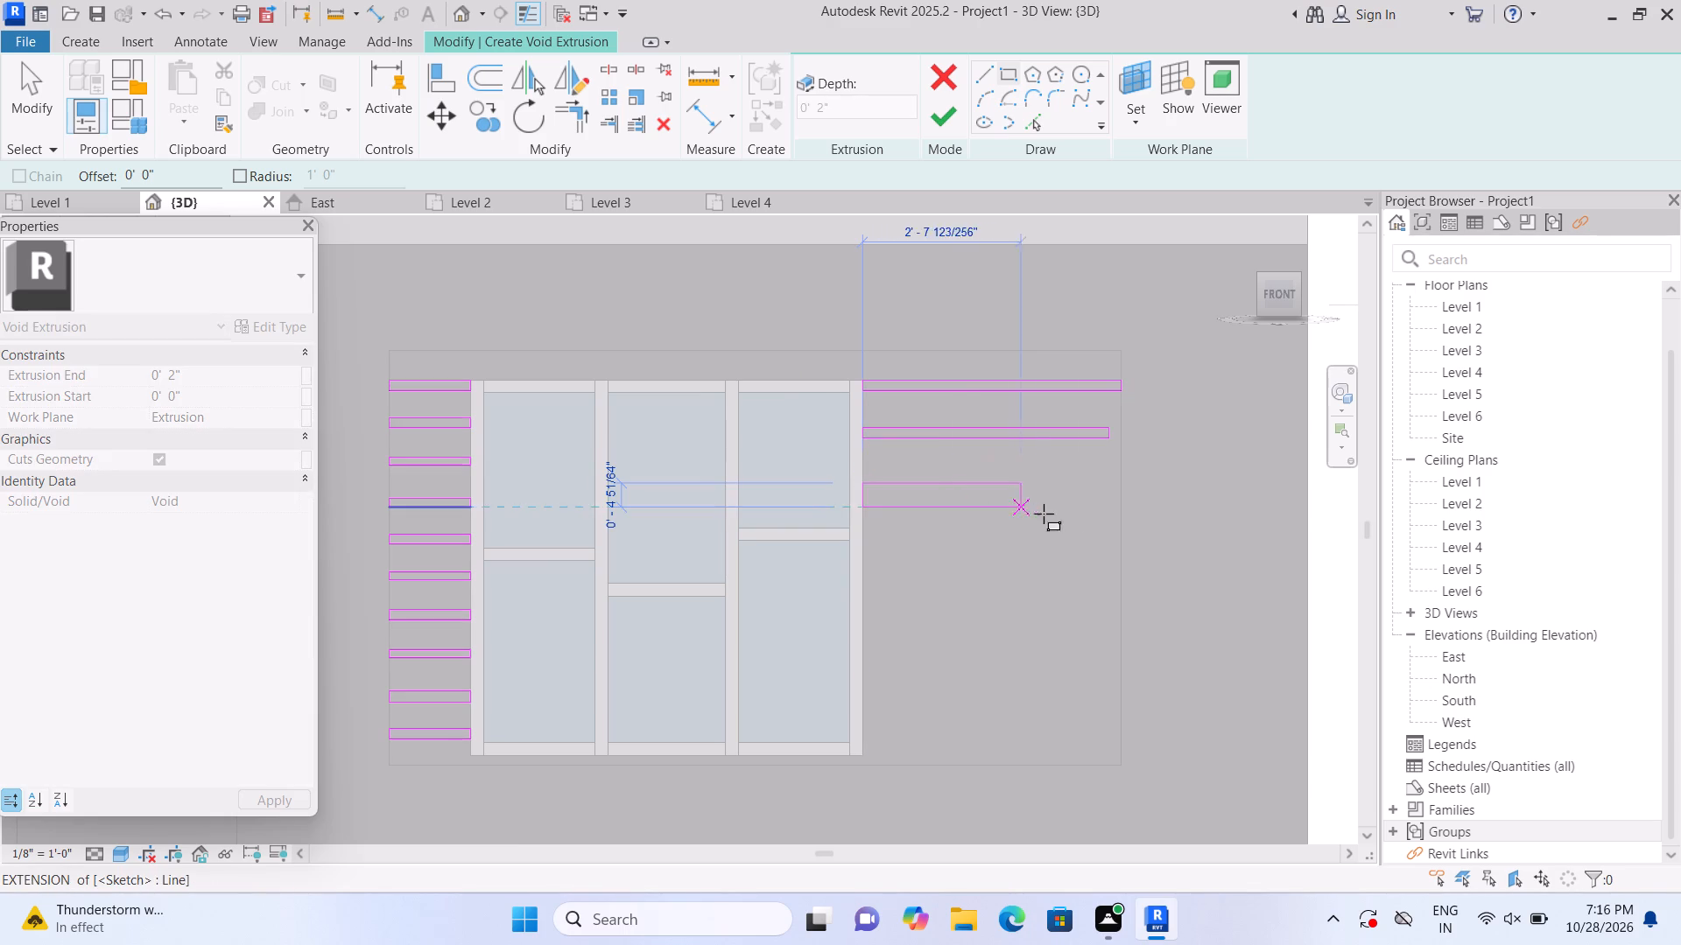
{"action": "double_click", "coordinate": [1113, 497]}
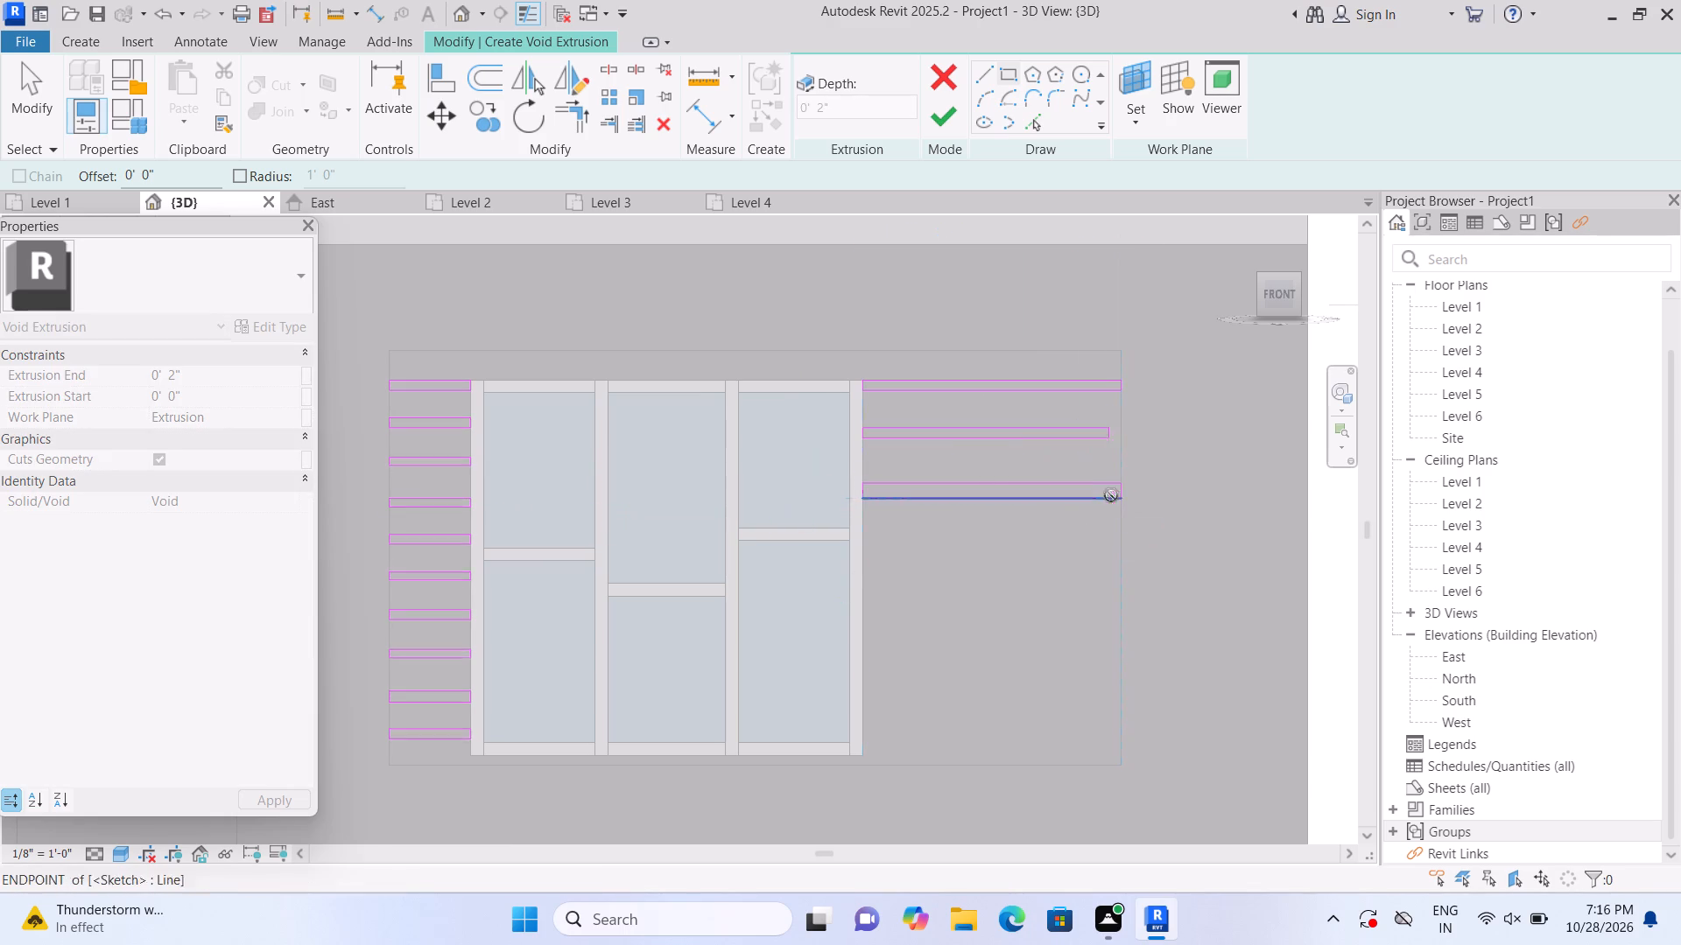
{"action": "key", "text": "Escape"}
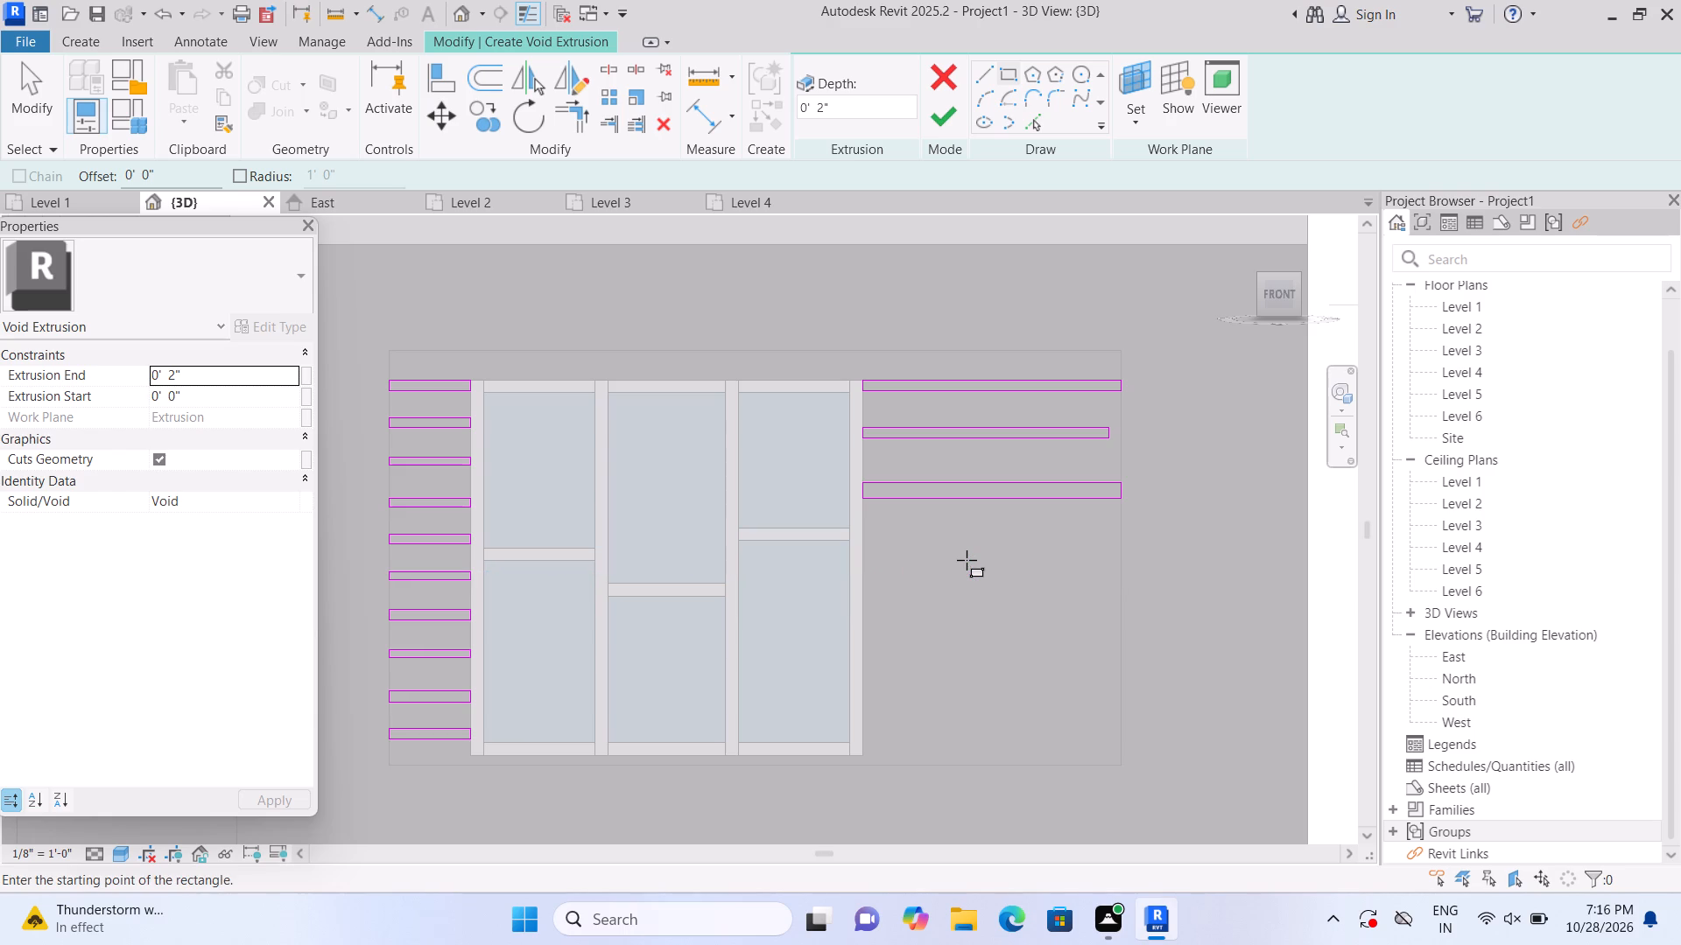
{"action": "left_click", "coordinate": [868, 542]}
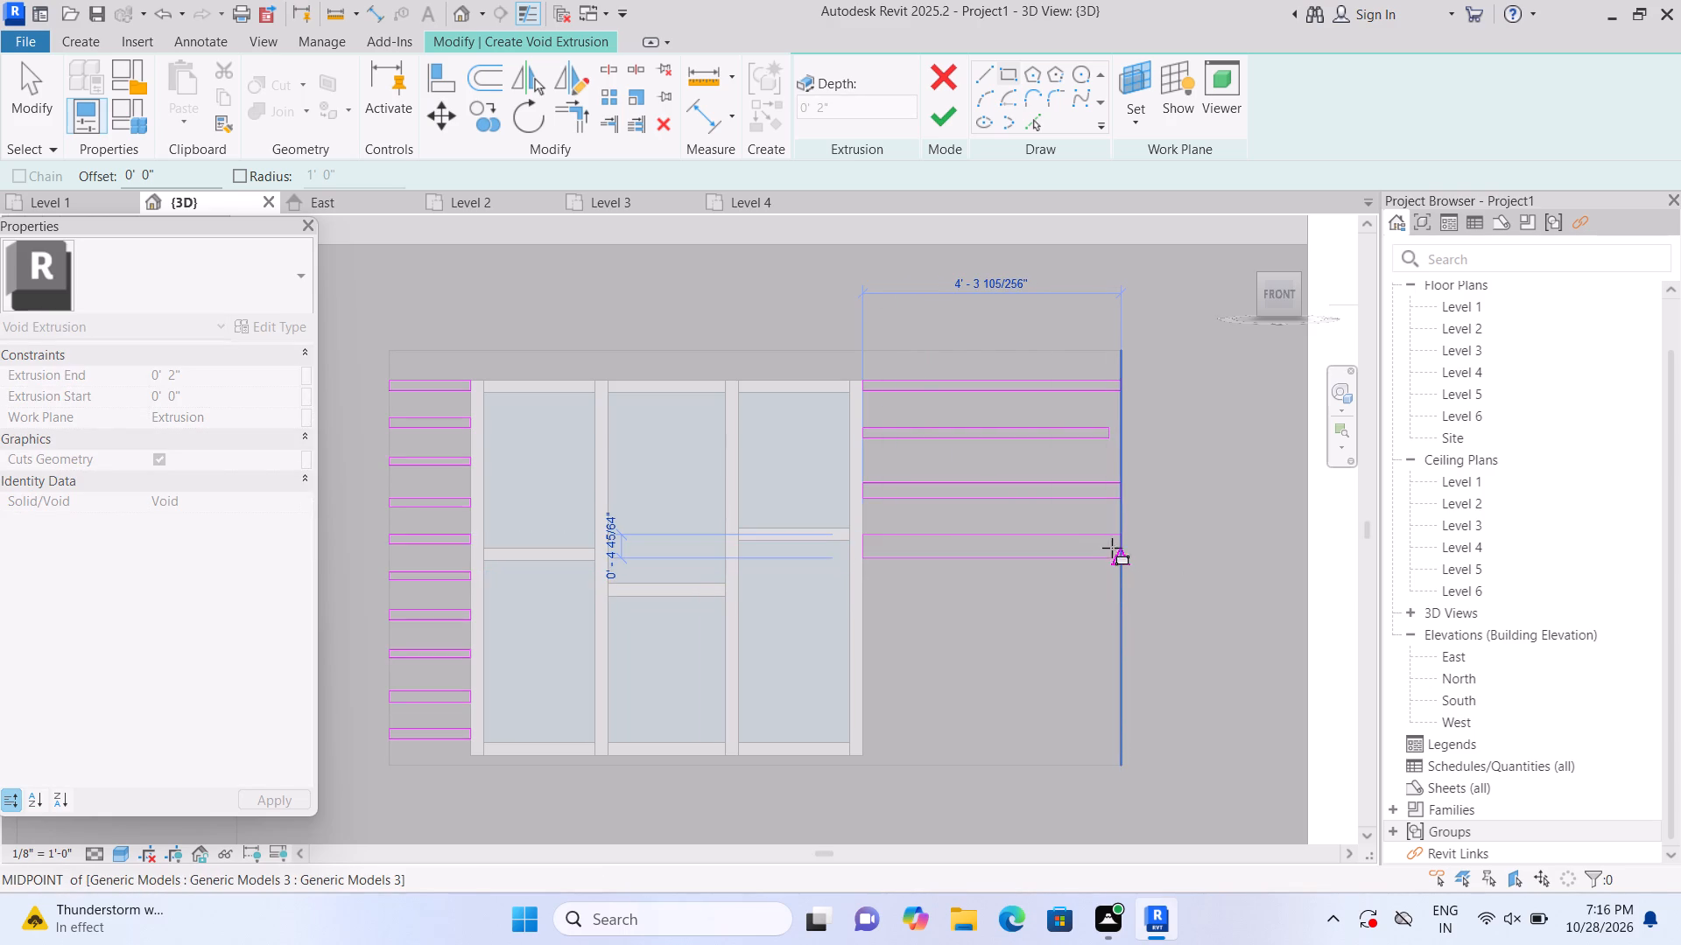
{"action": "left_click", "coordinate": [1122, 545]}
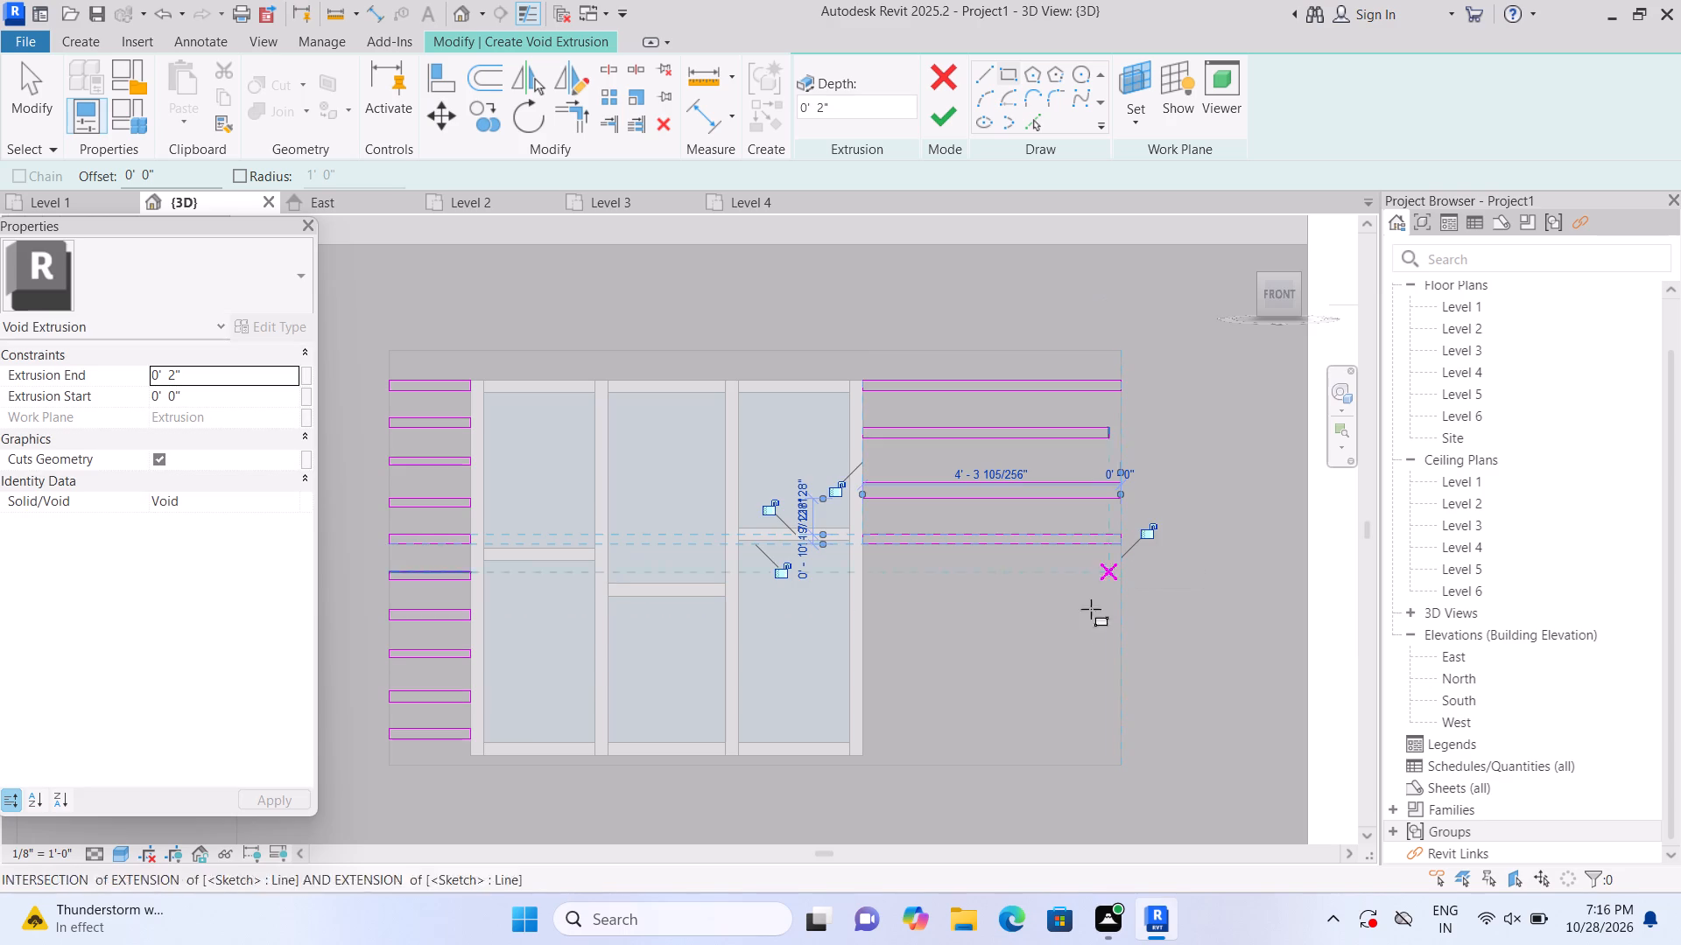
{"action": "key", "text": "Escape"}
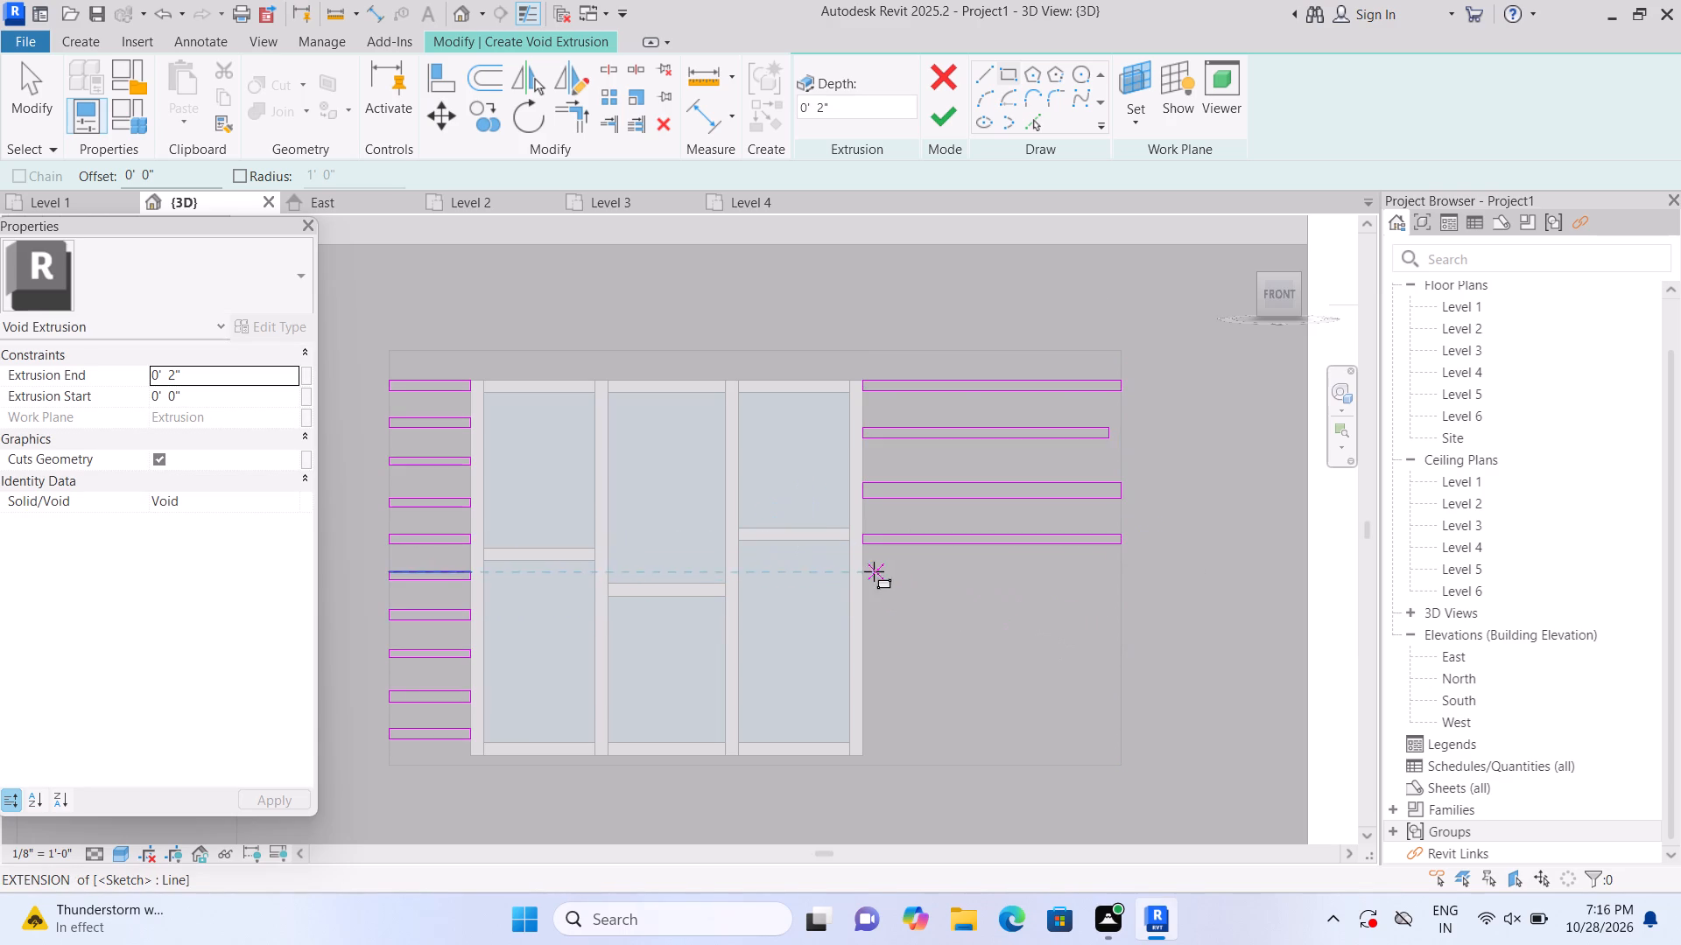
{"action": "left_click", "coordinate": [863, 581]}
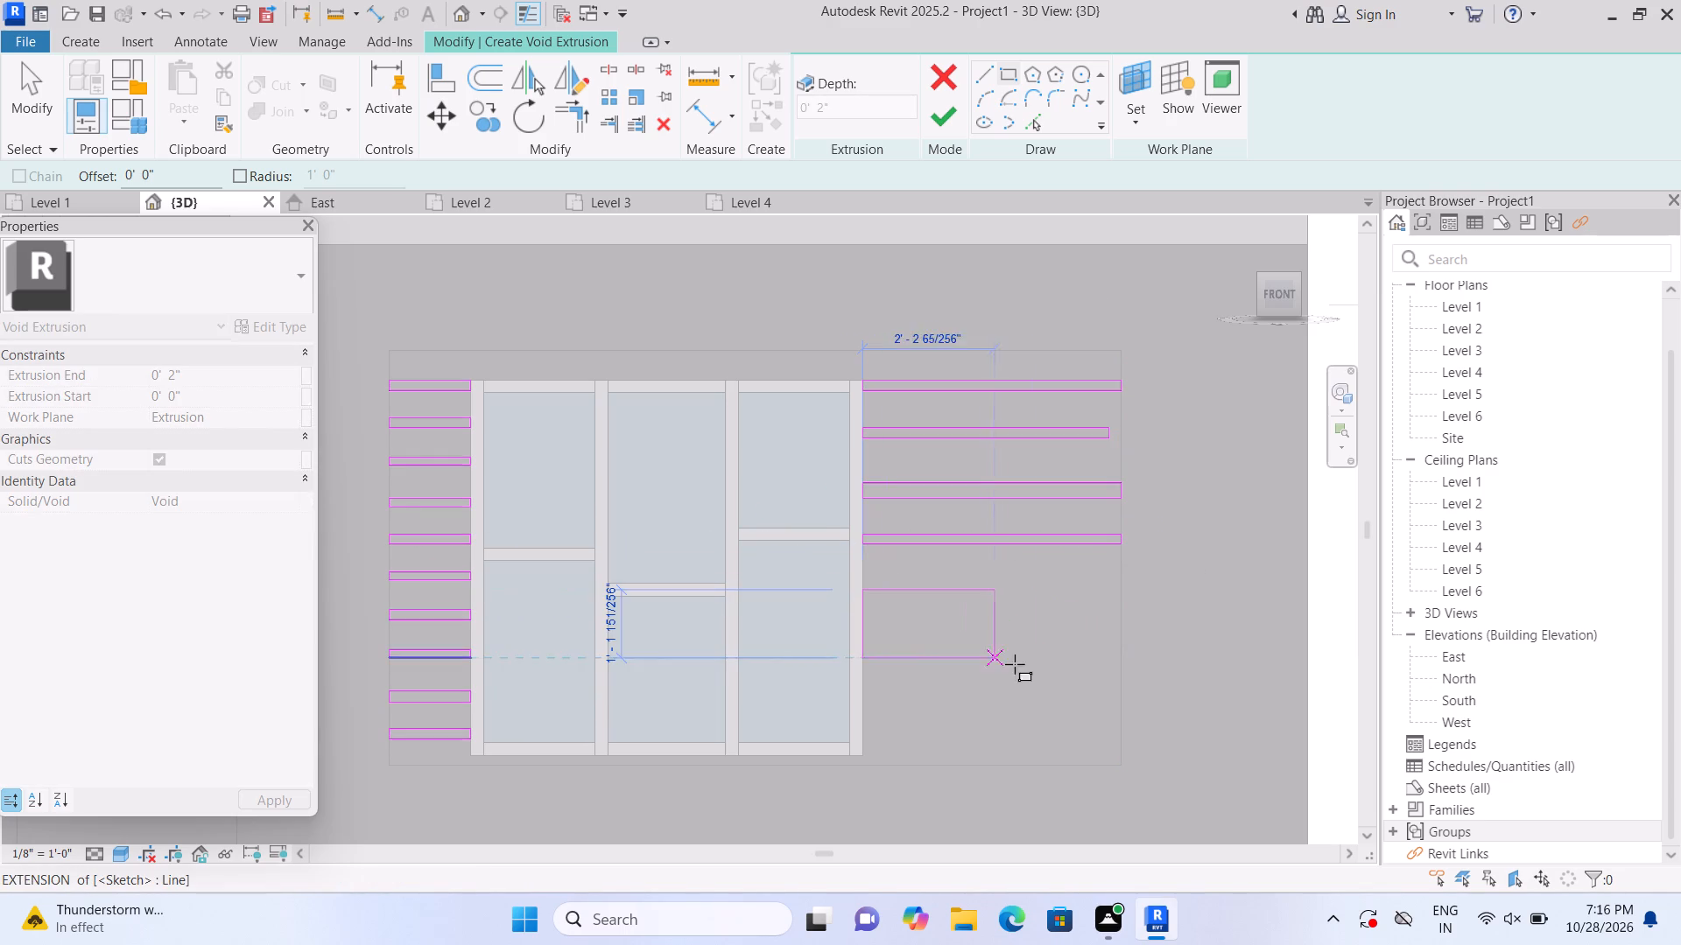
{"action": "left_click", "coordinate": [1120, 599]}
{"action": "key", "text": "Escape"}
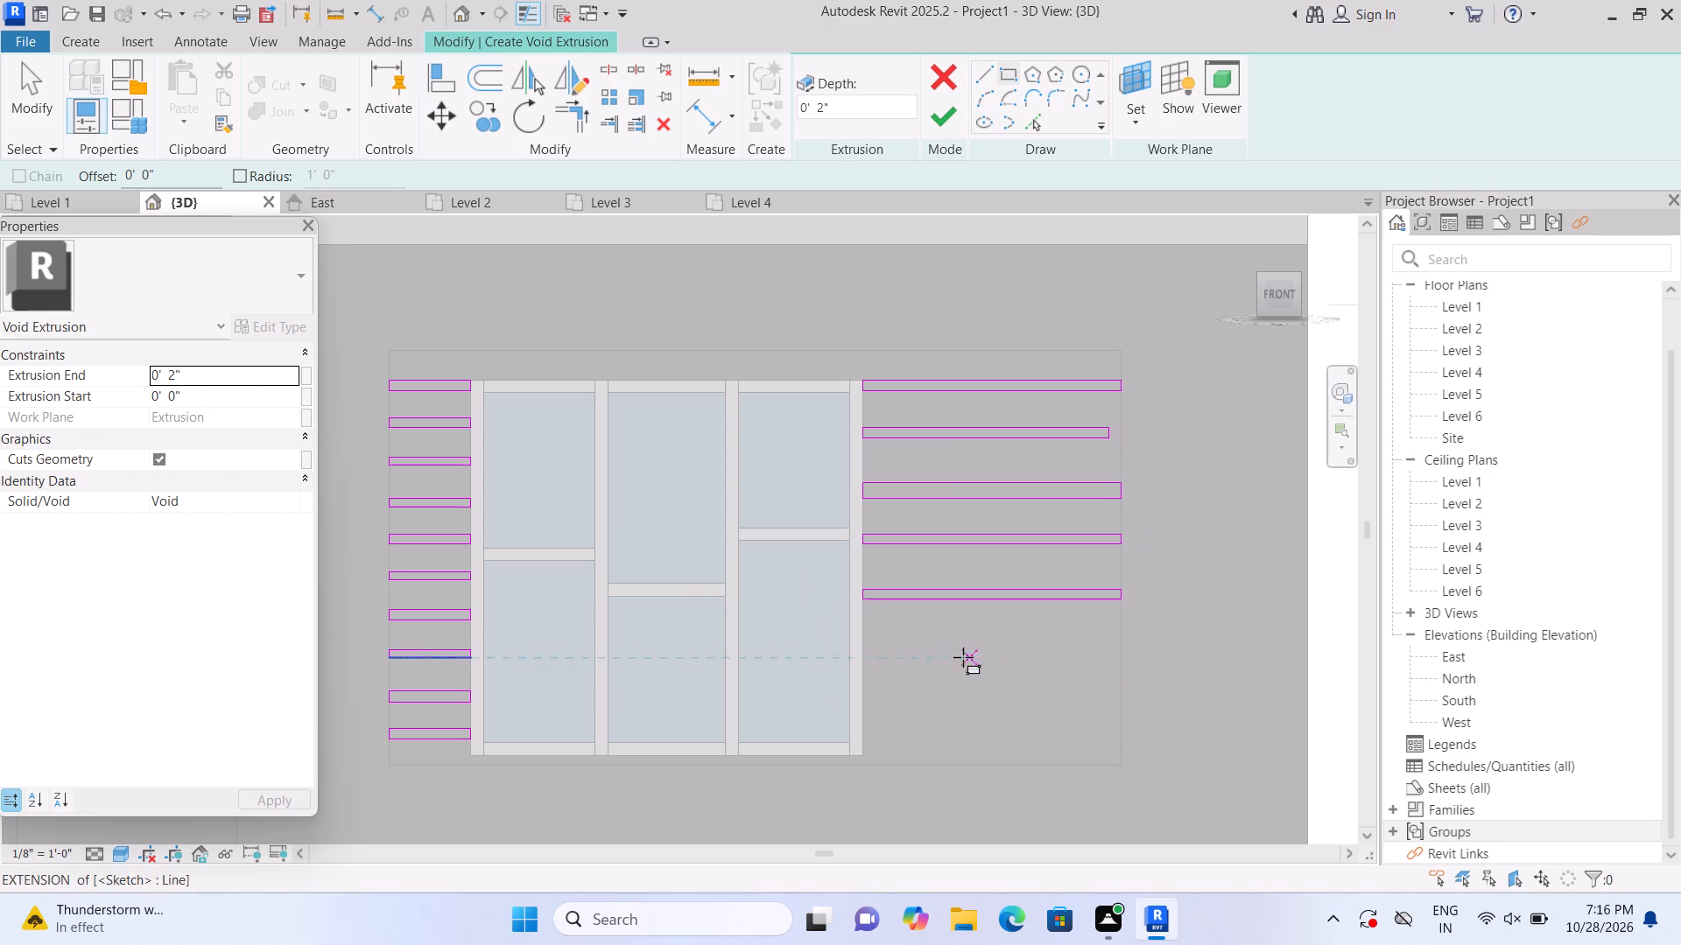
Sketch the lowest two full-width rectangles on the right strip, about 2" and 3" high, continuing the spacing to just above the window sill.
{"action": "left_click", "coordinate": [866, 631]}
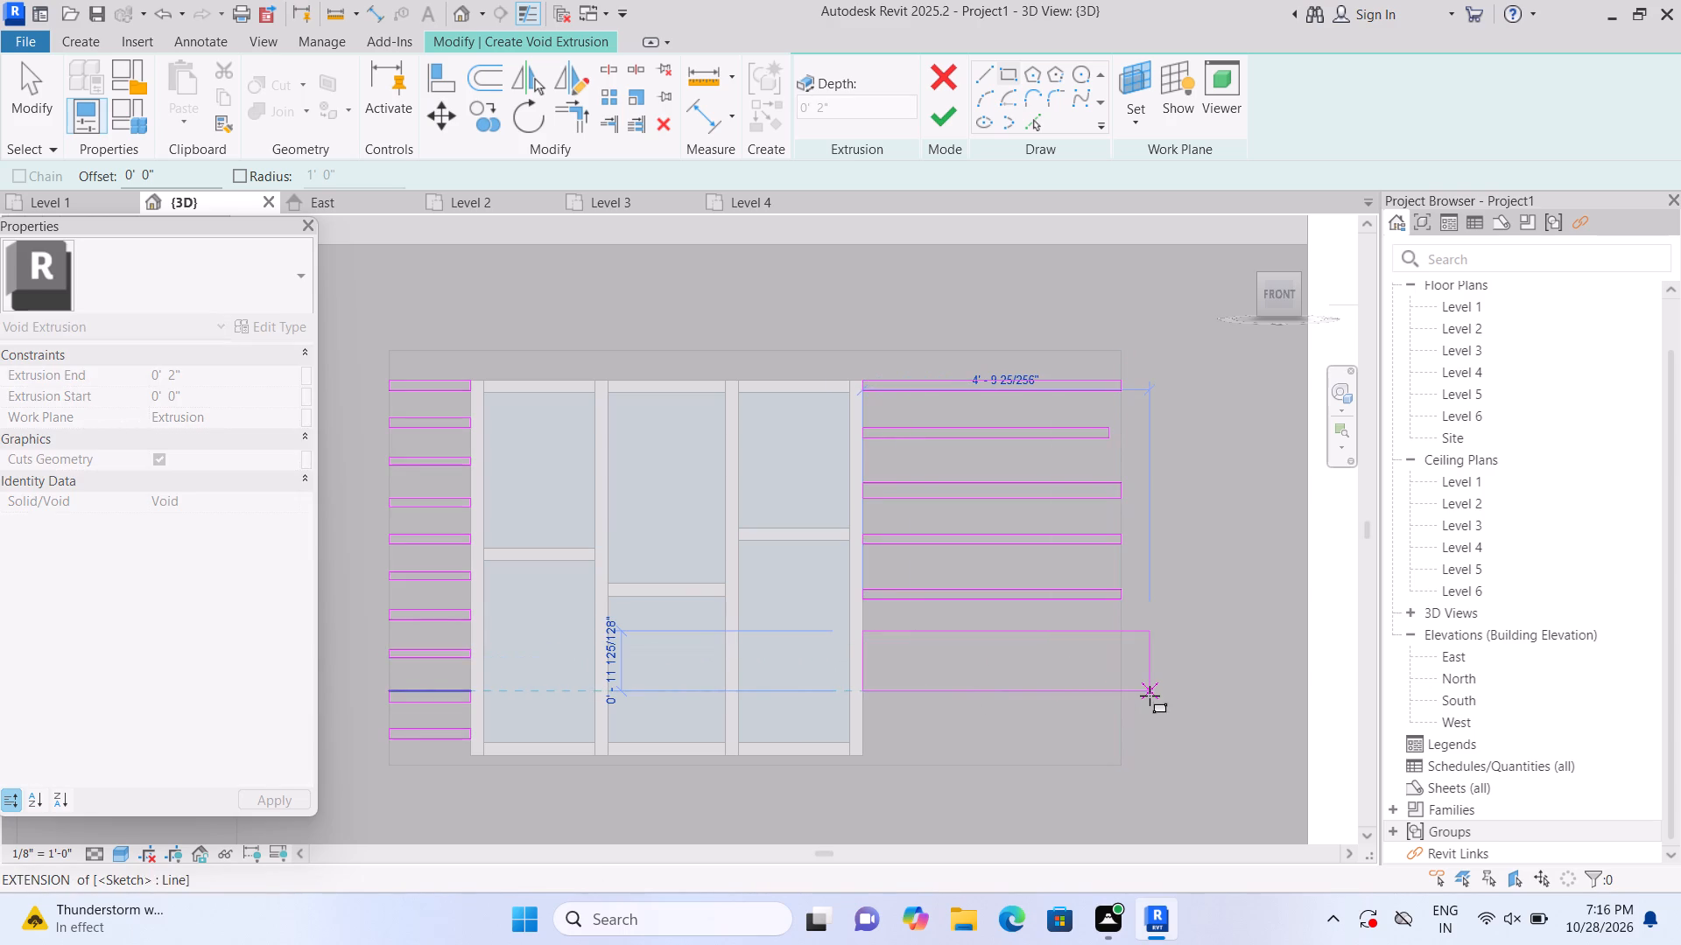
{"action": "key", "text": "Escape"}
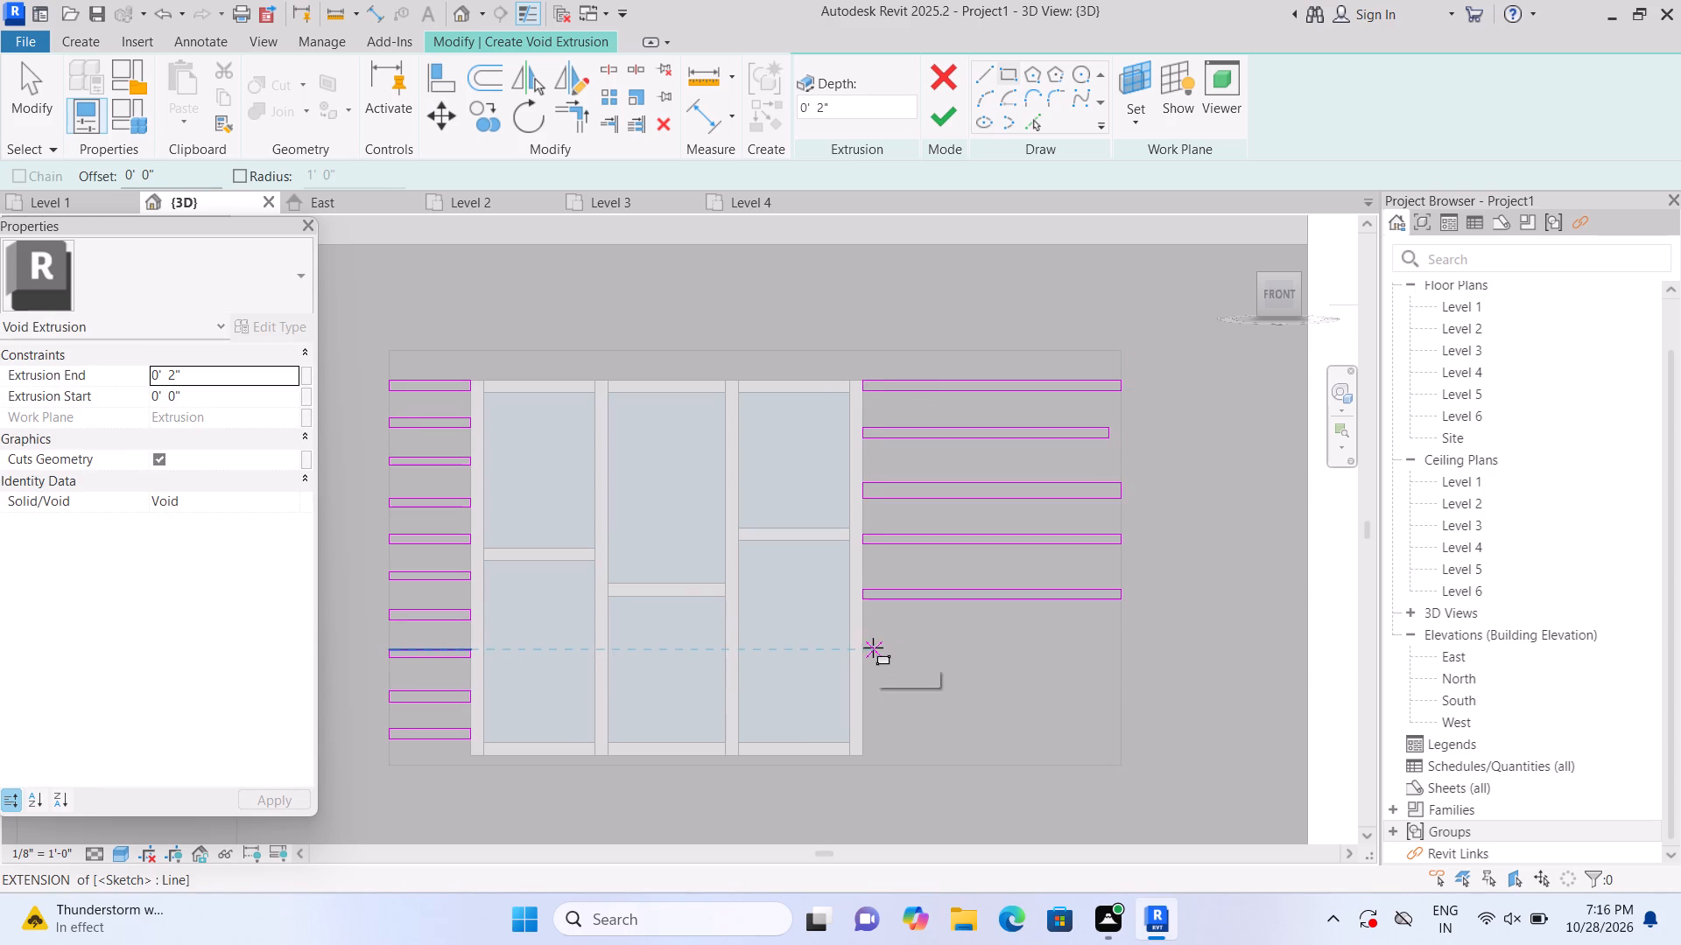
{"action": "left_click", "coordinate": [863, 638]}
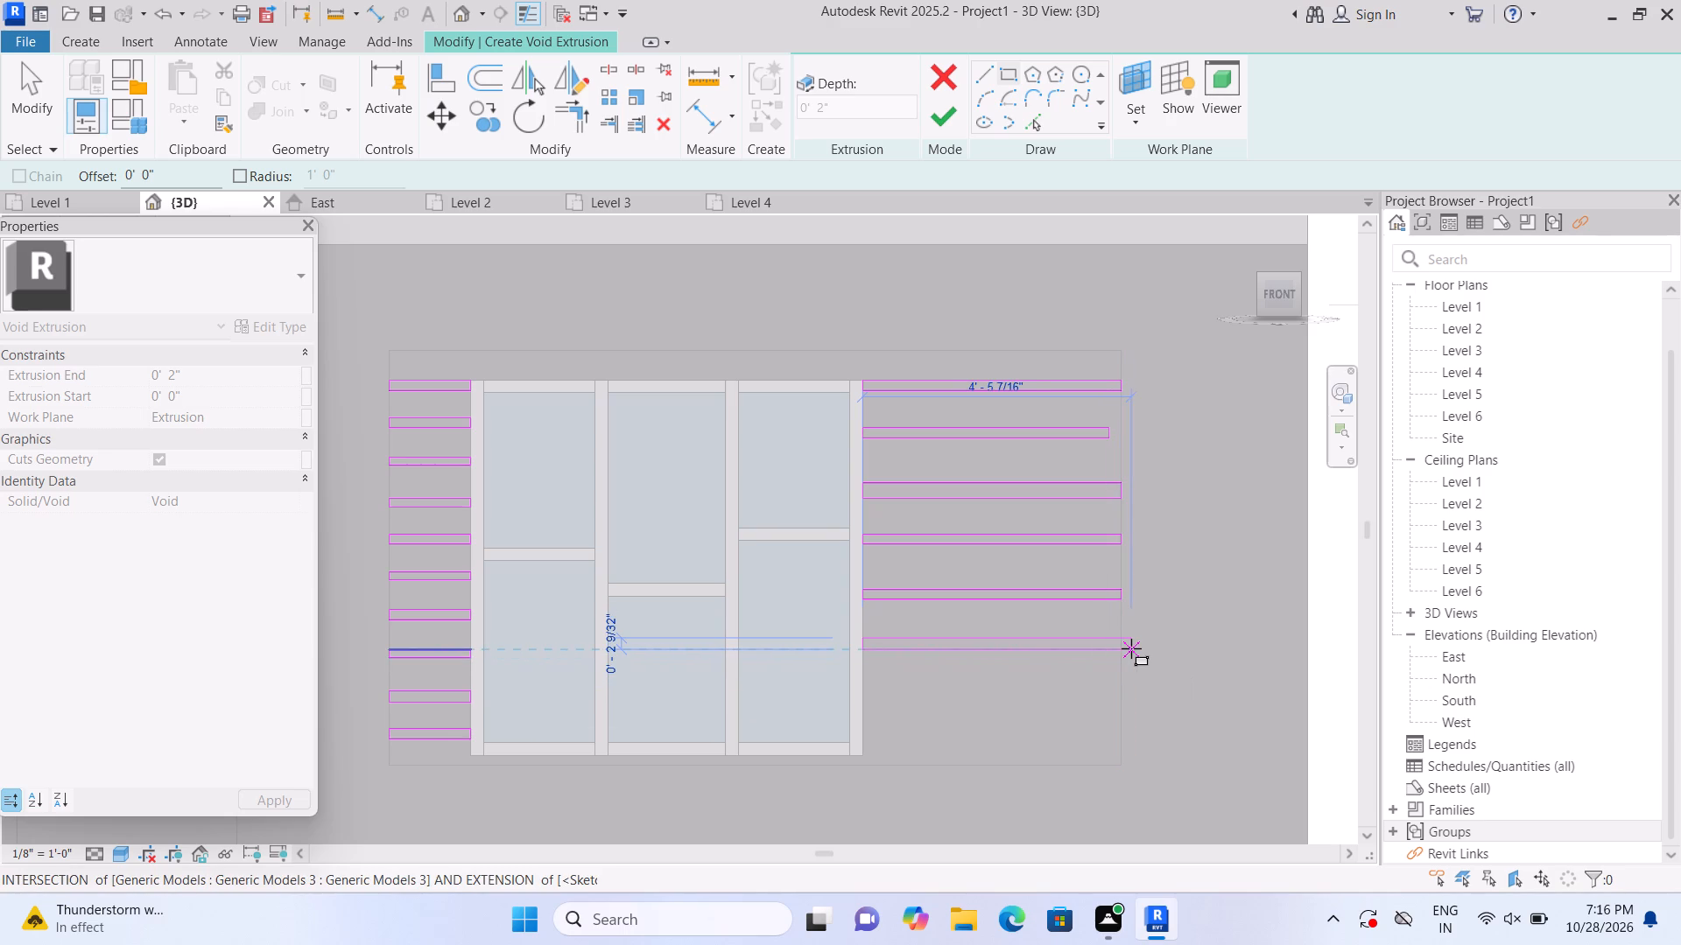
{"action": "left_click", "coordinate": [1122, 648]}
{"action": "key", "text": "Escape"}
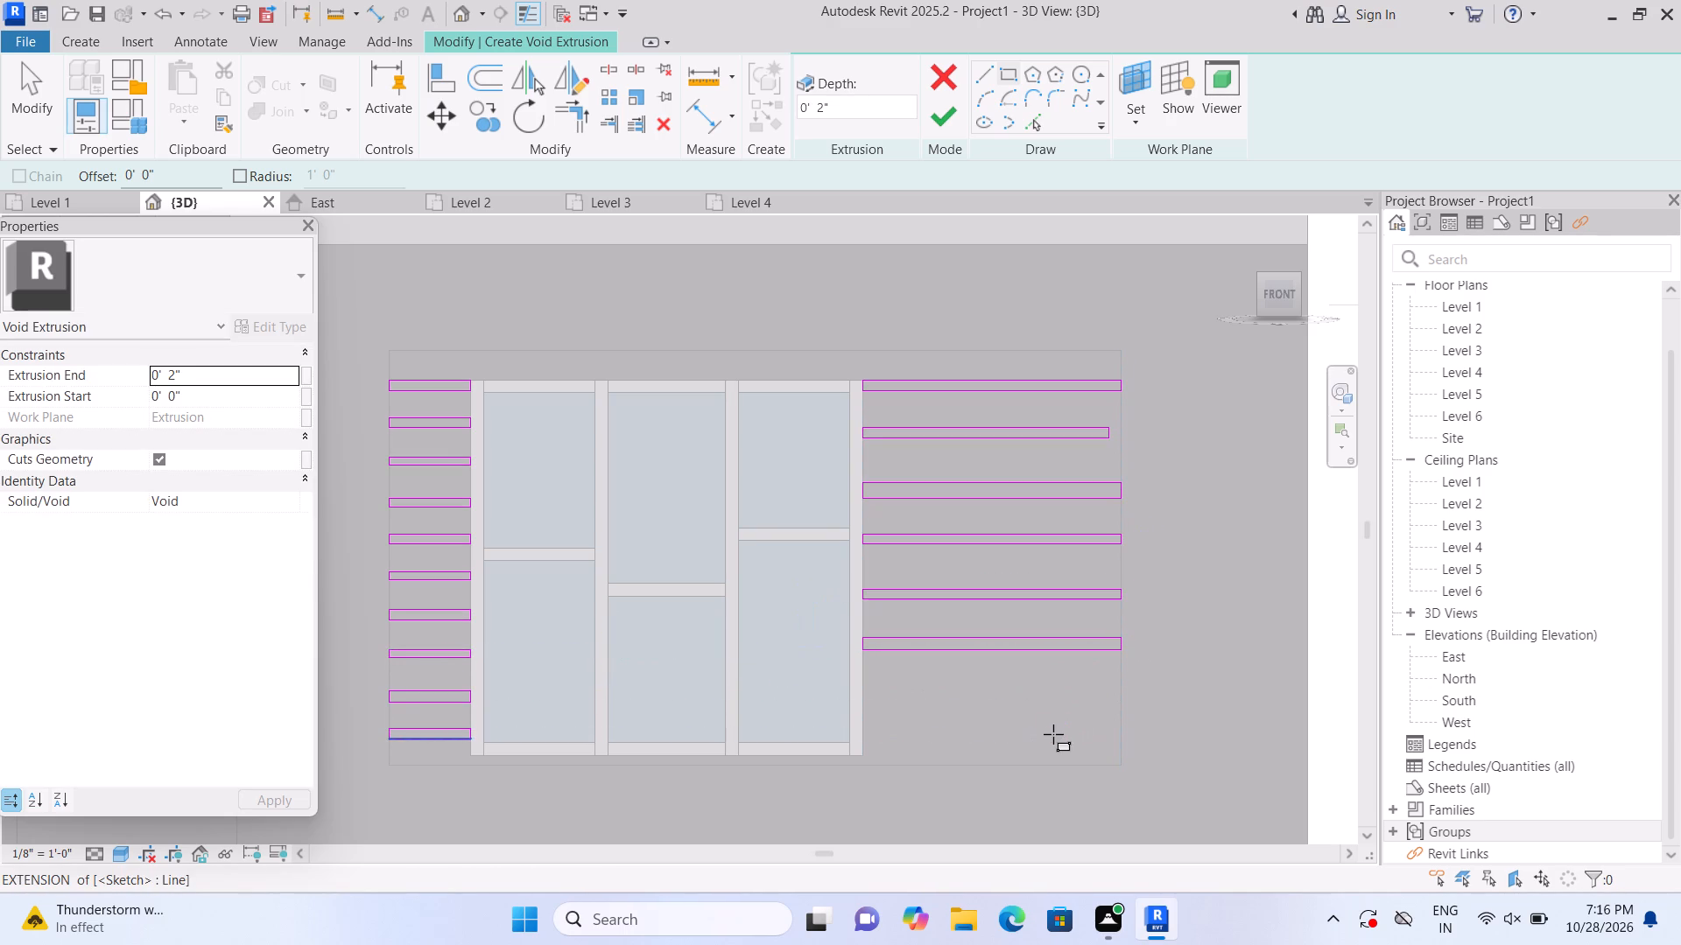
{"action": "double_click", "coordinate": [865, 696]}
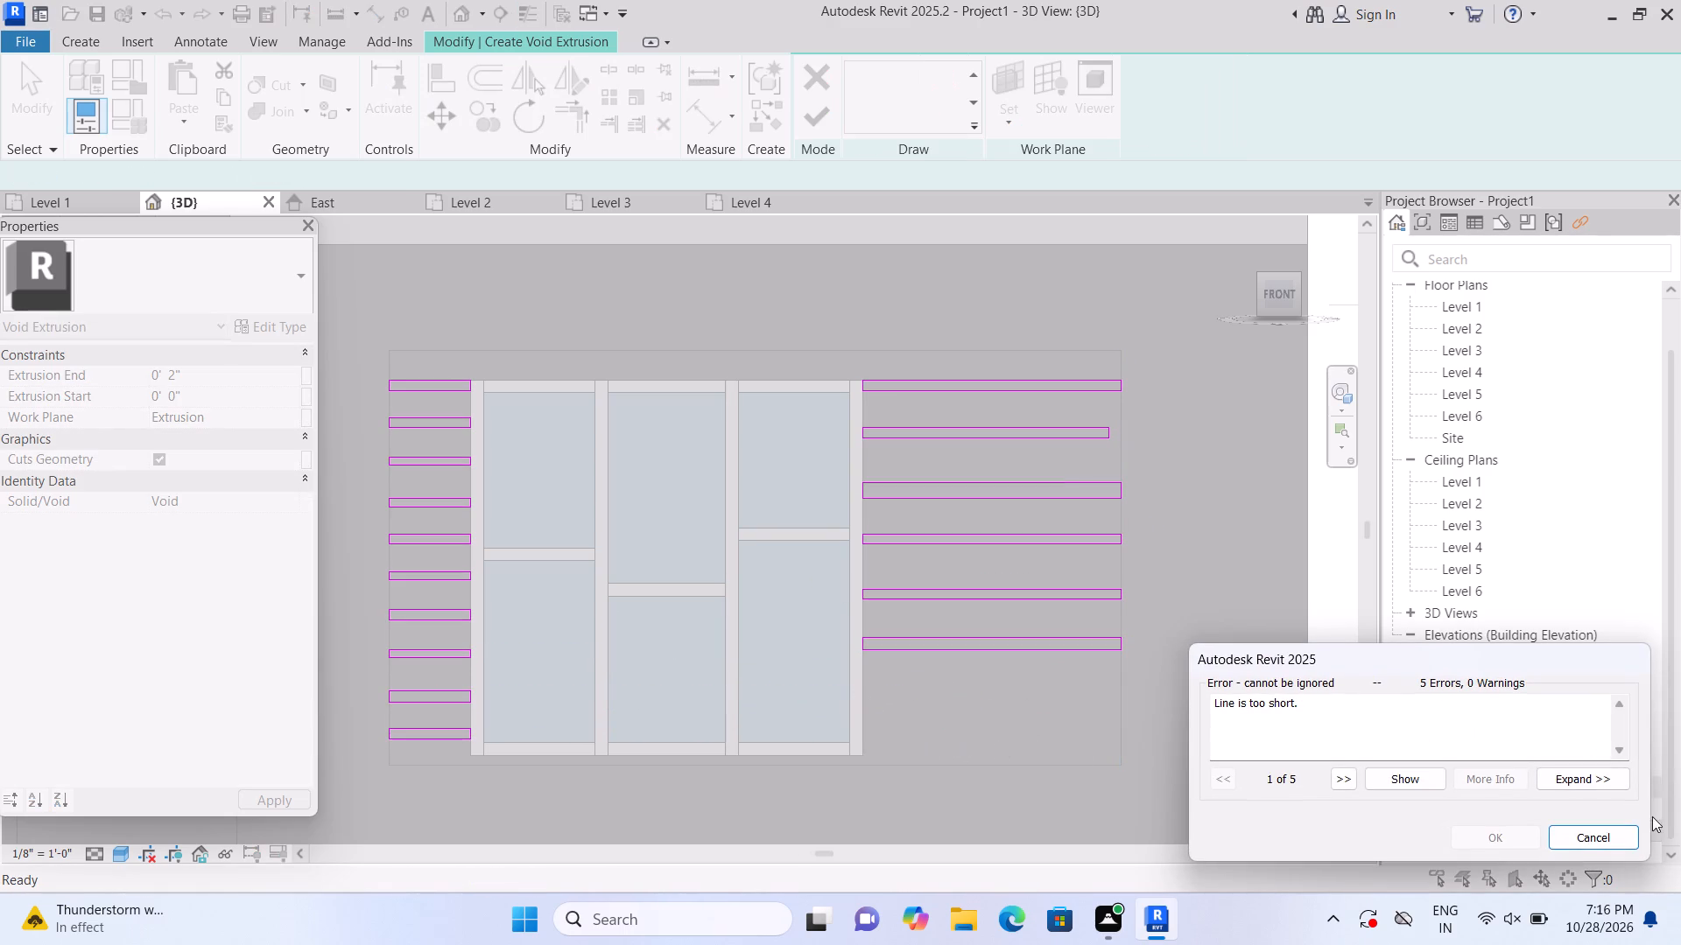
{"action": "left_click", "coordinate": [1605, 837]}
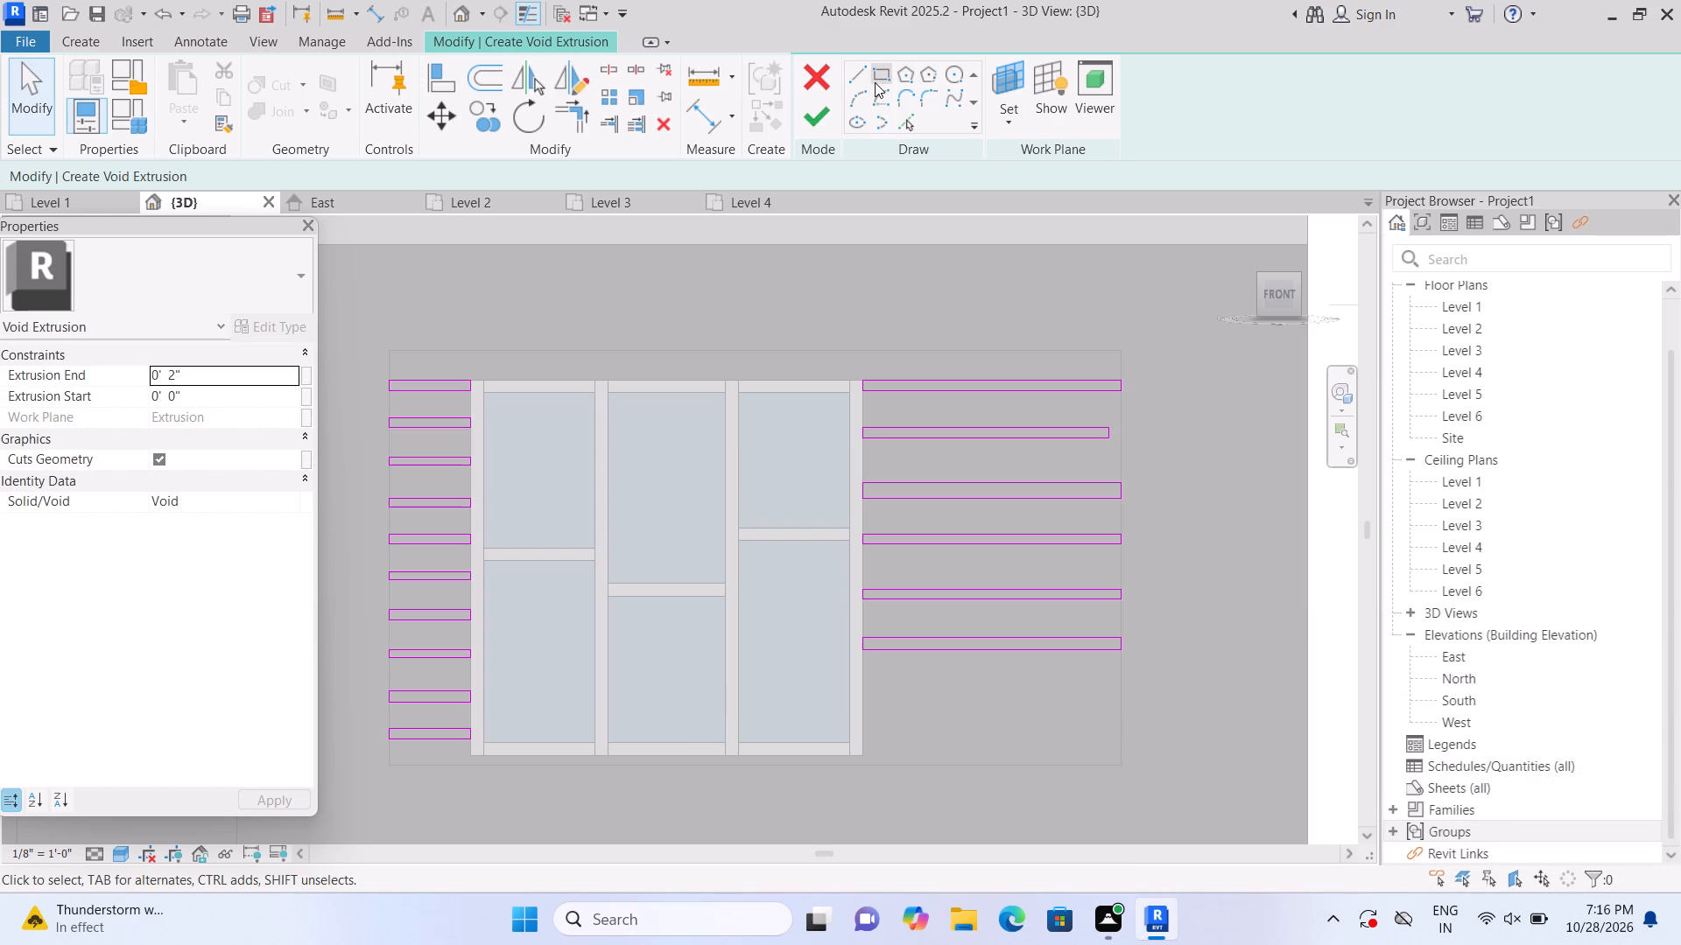
{"action": "left_click", "coordinate": [875, 82]}
{"action": "left_click", "coordinate": [862, 702]}
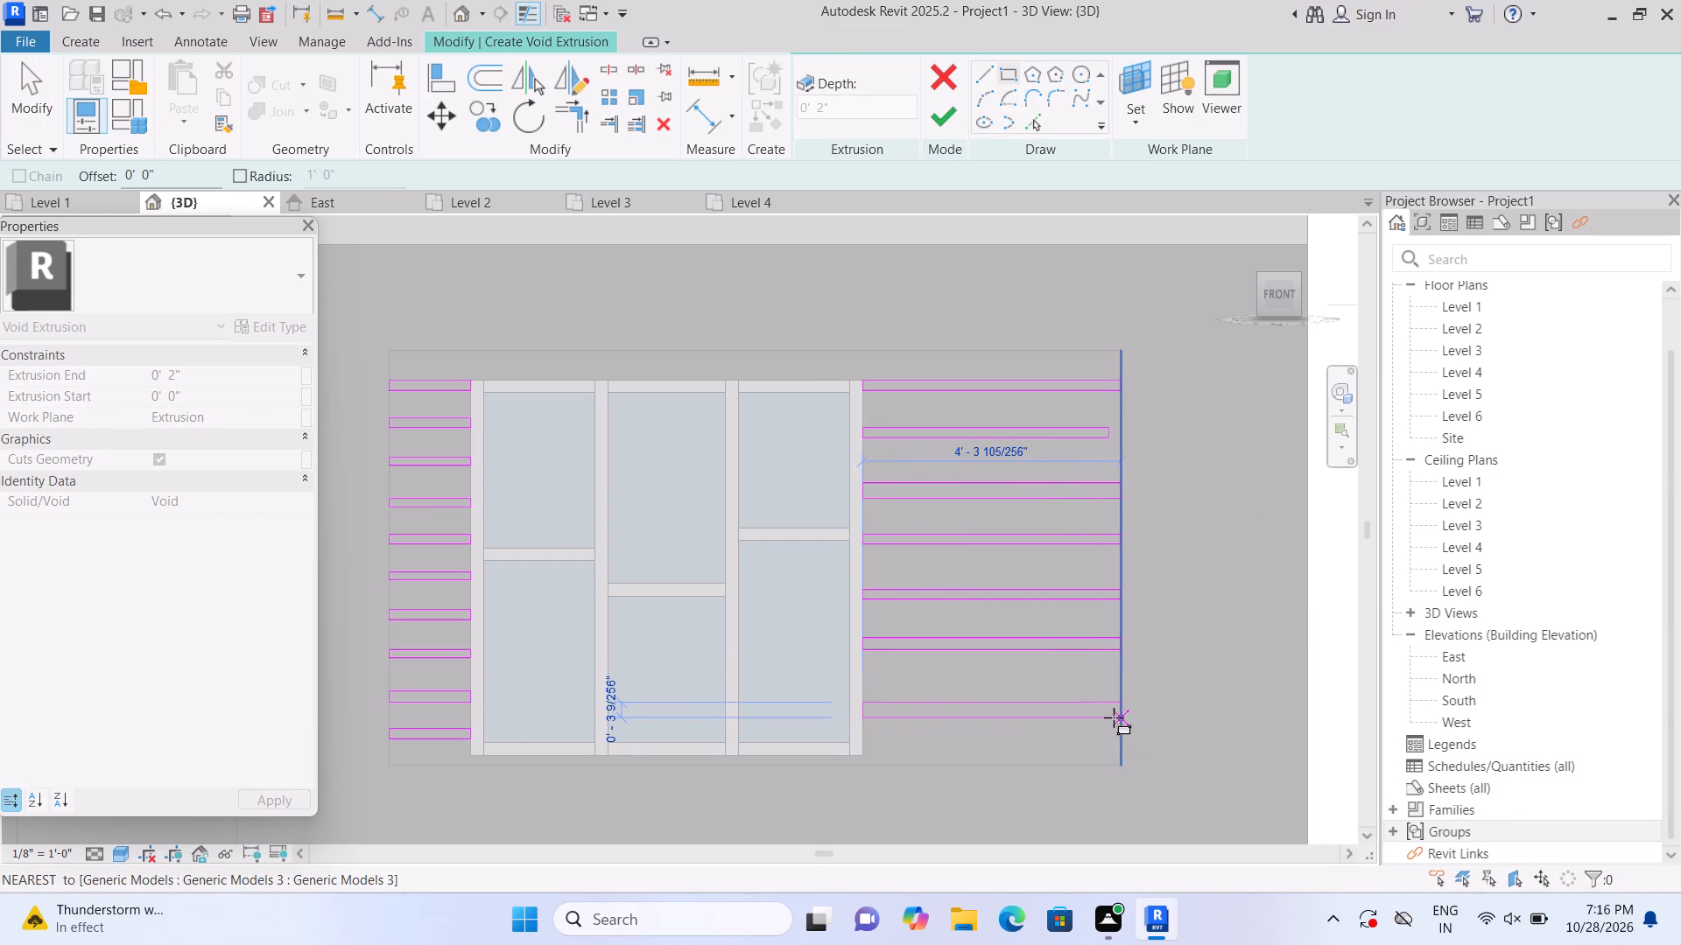
{"action": "left_click", "coordinate": [1112, 716]}
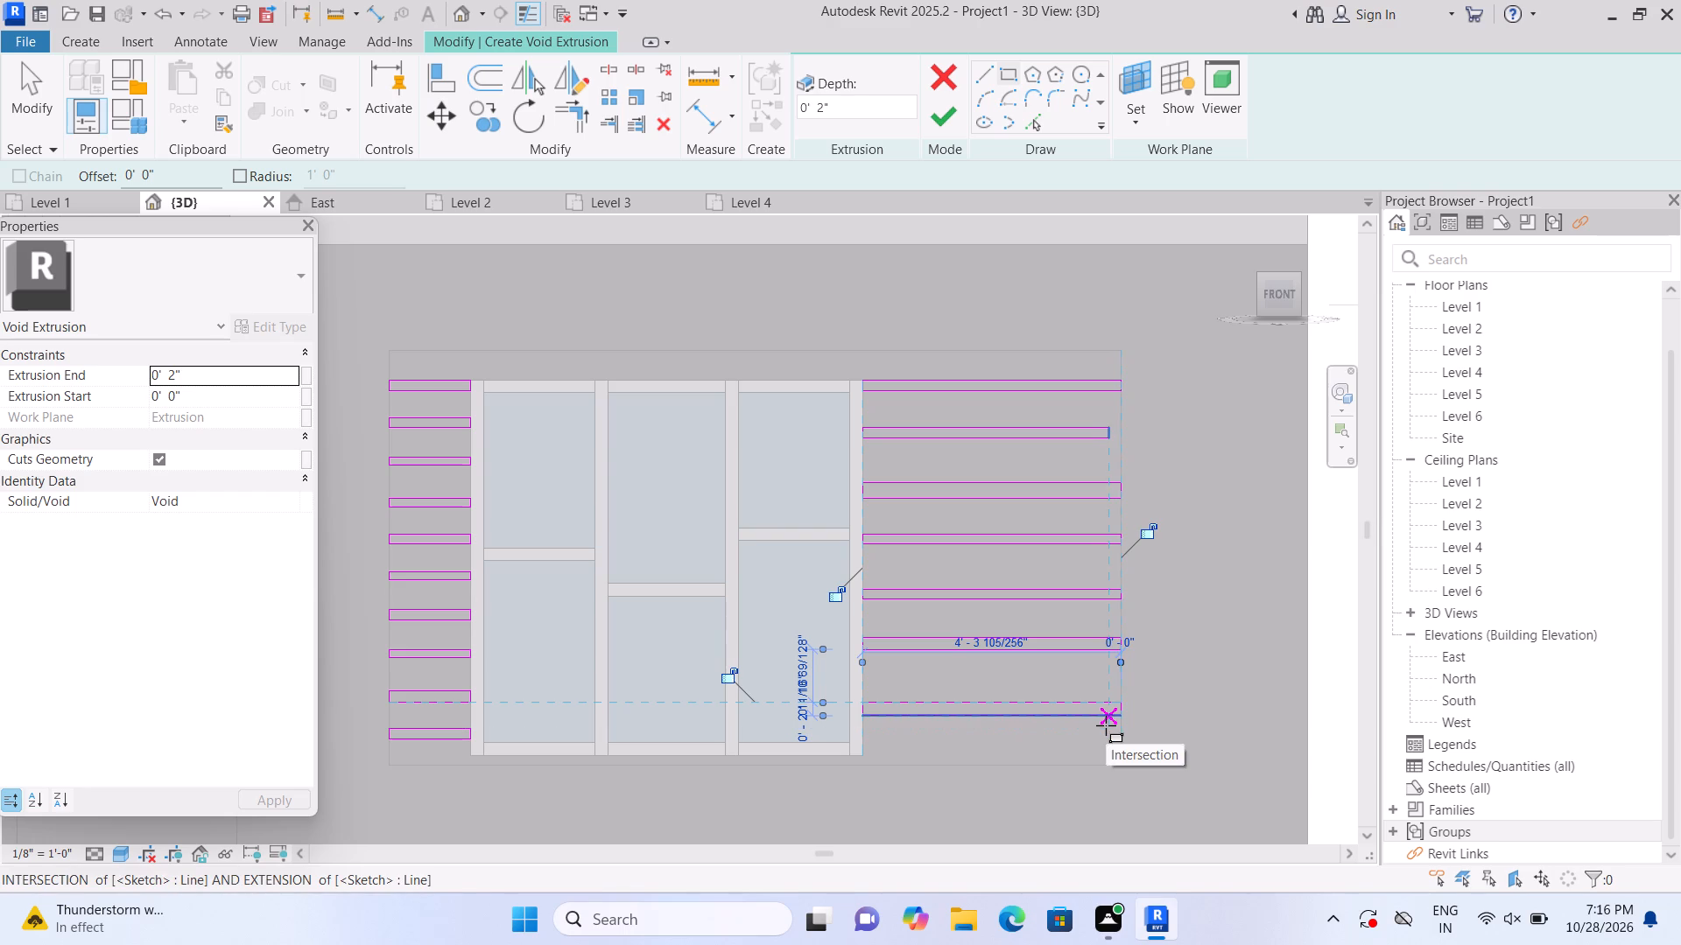
Set the void's extrusion end to 1" and finish the groove sketch.
{"action": "left_click", "coordinate": [250, 373]}
{"action": "key", "text": "BackSpace"}
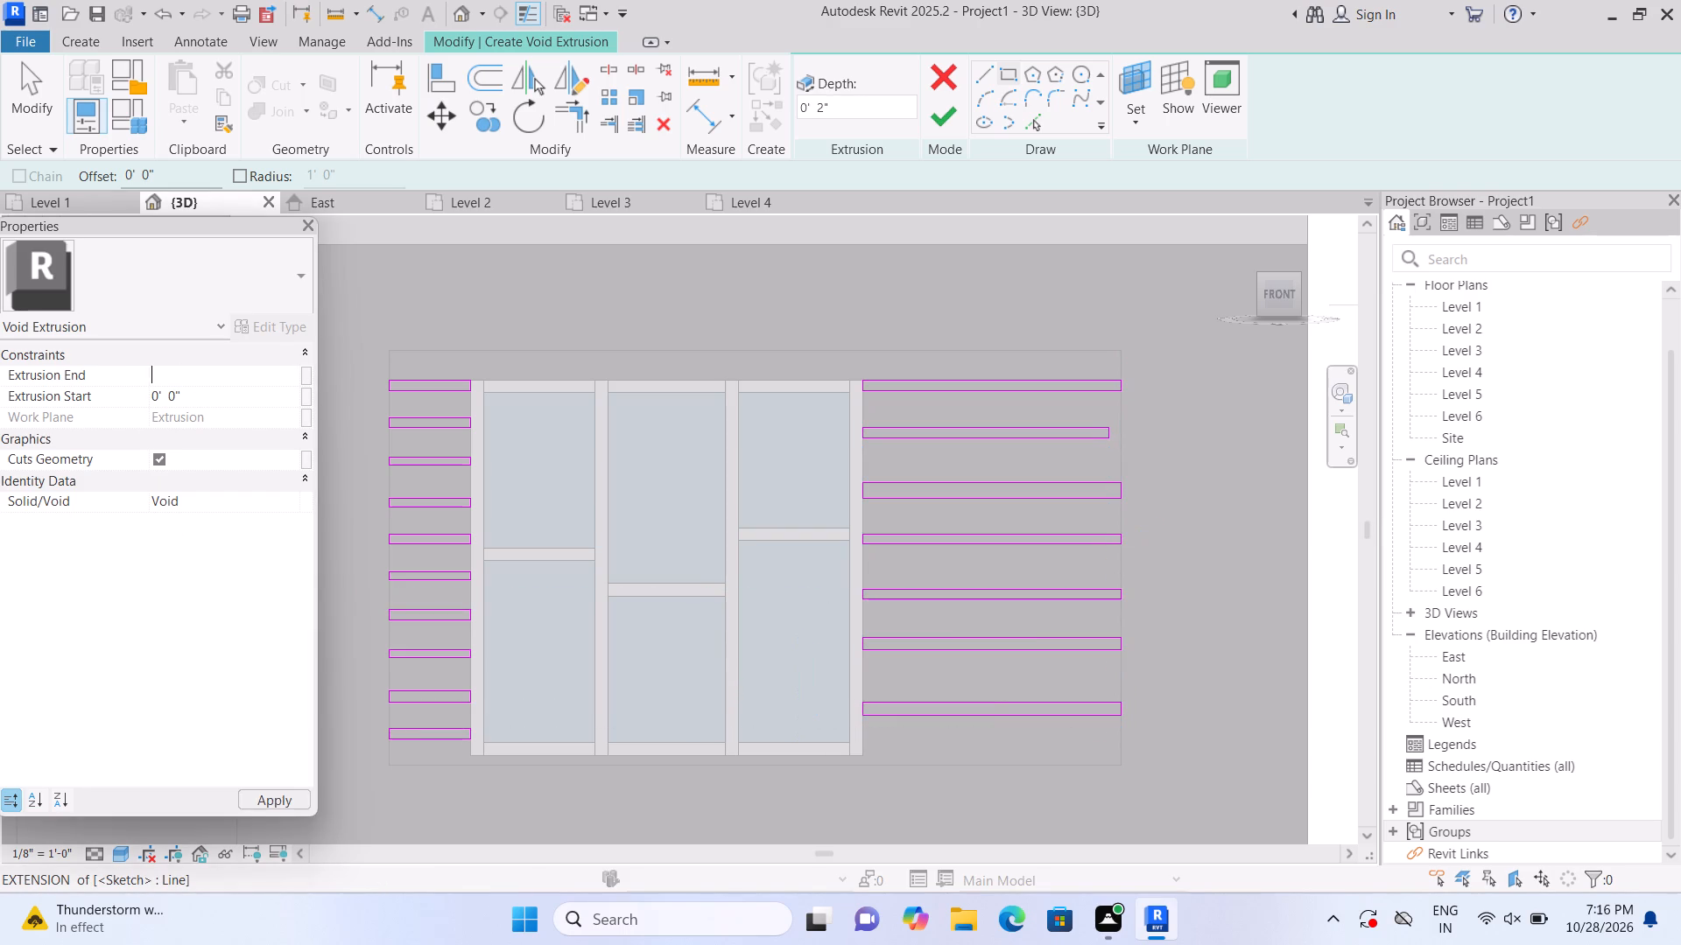
{"action": "type", "text": "1\""}
{"action": "key", "text": "Return"}
{"action": "left_click", "coordinate": [954, 108]}
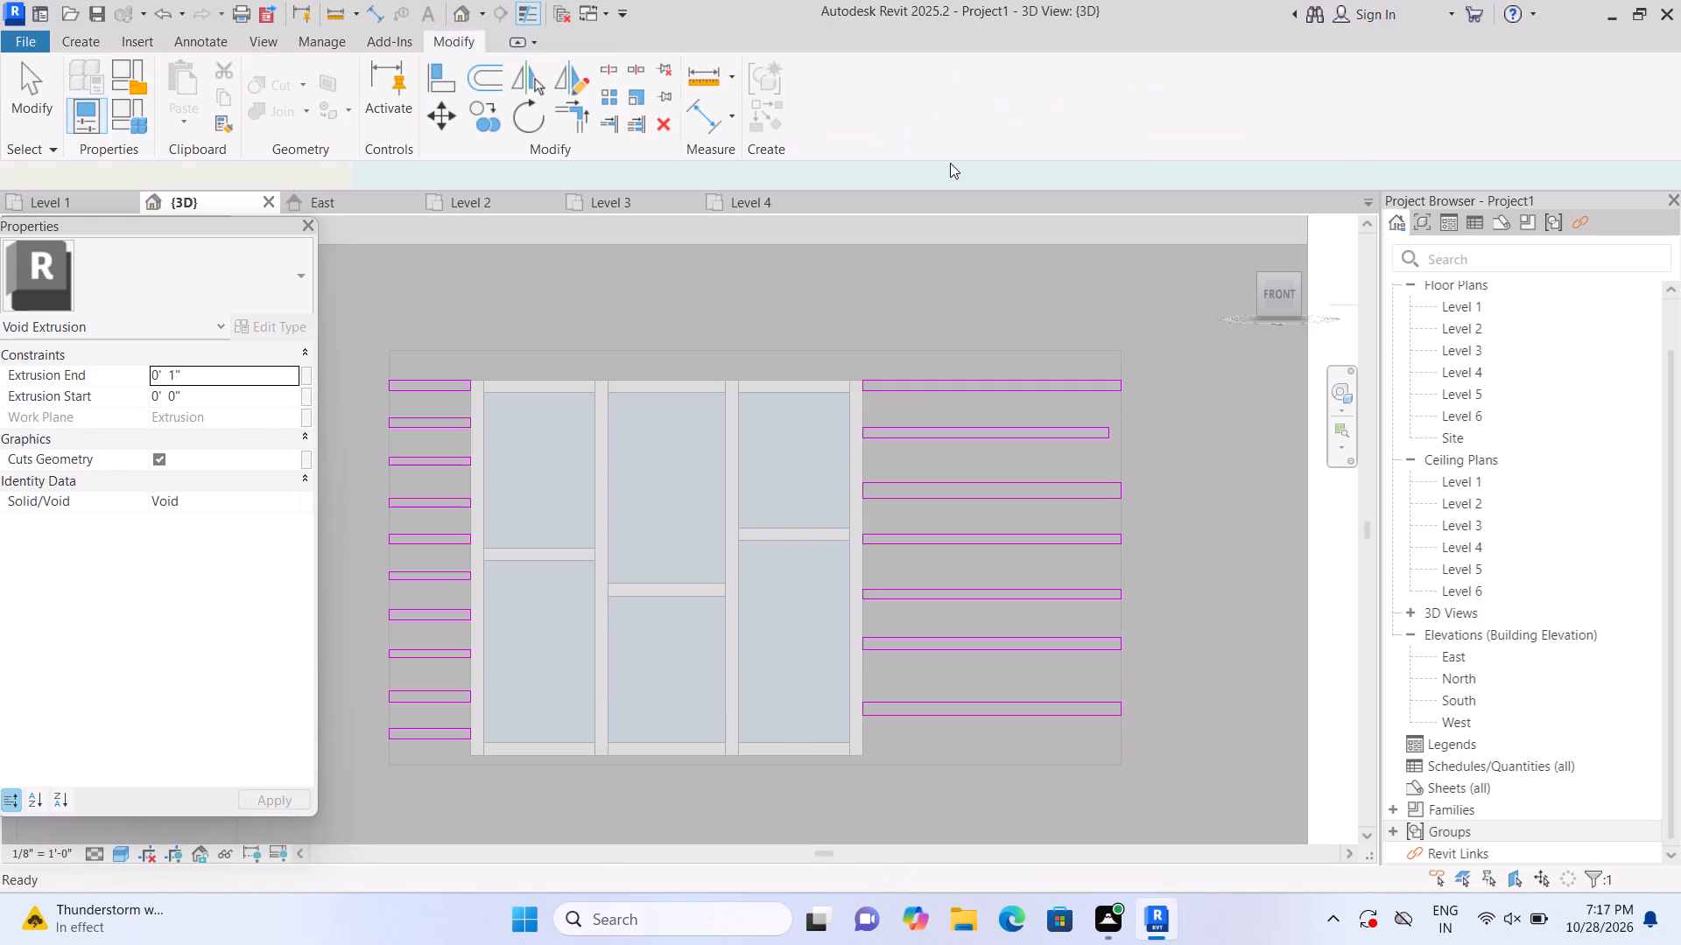
Extend the short second groove on the right strip to the solid's outer right edge.
{"action": "scroll", "coordinate": [952, 259], "scroll_direction": "down", "scroll_amount": 2}
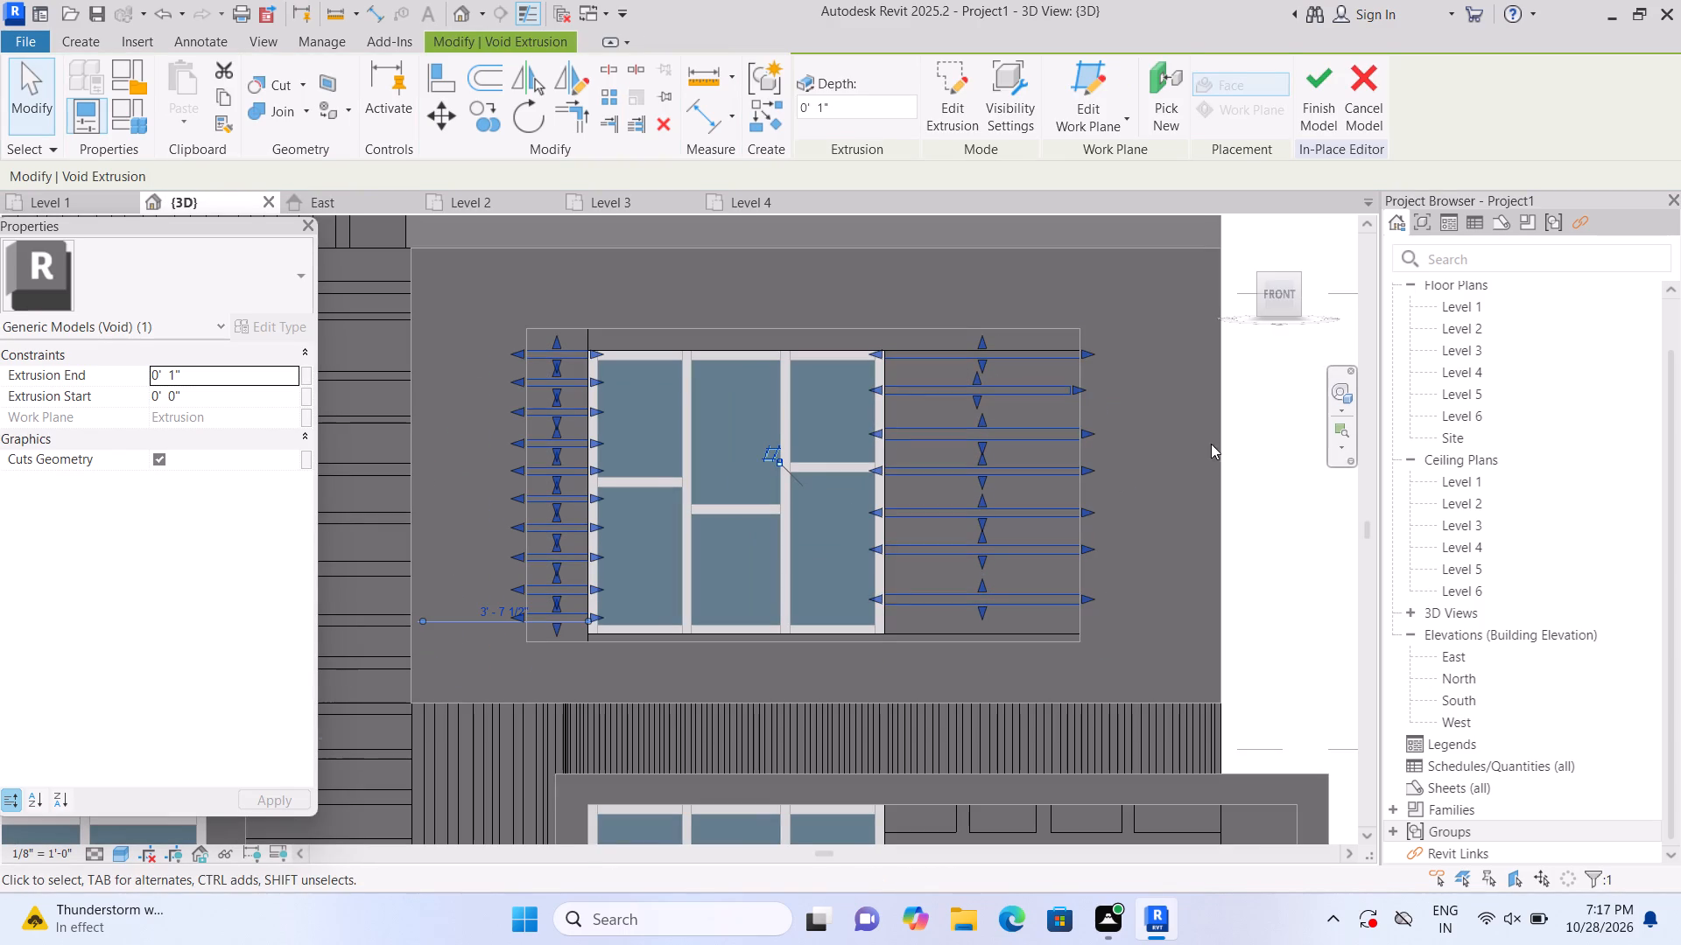
{"action": "left_click", "coordinate": [1080, 387]}
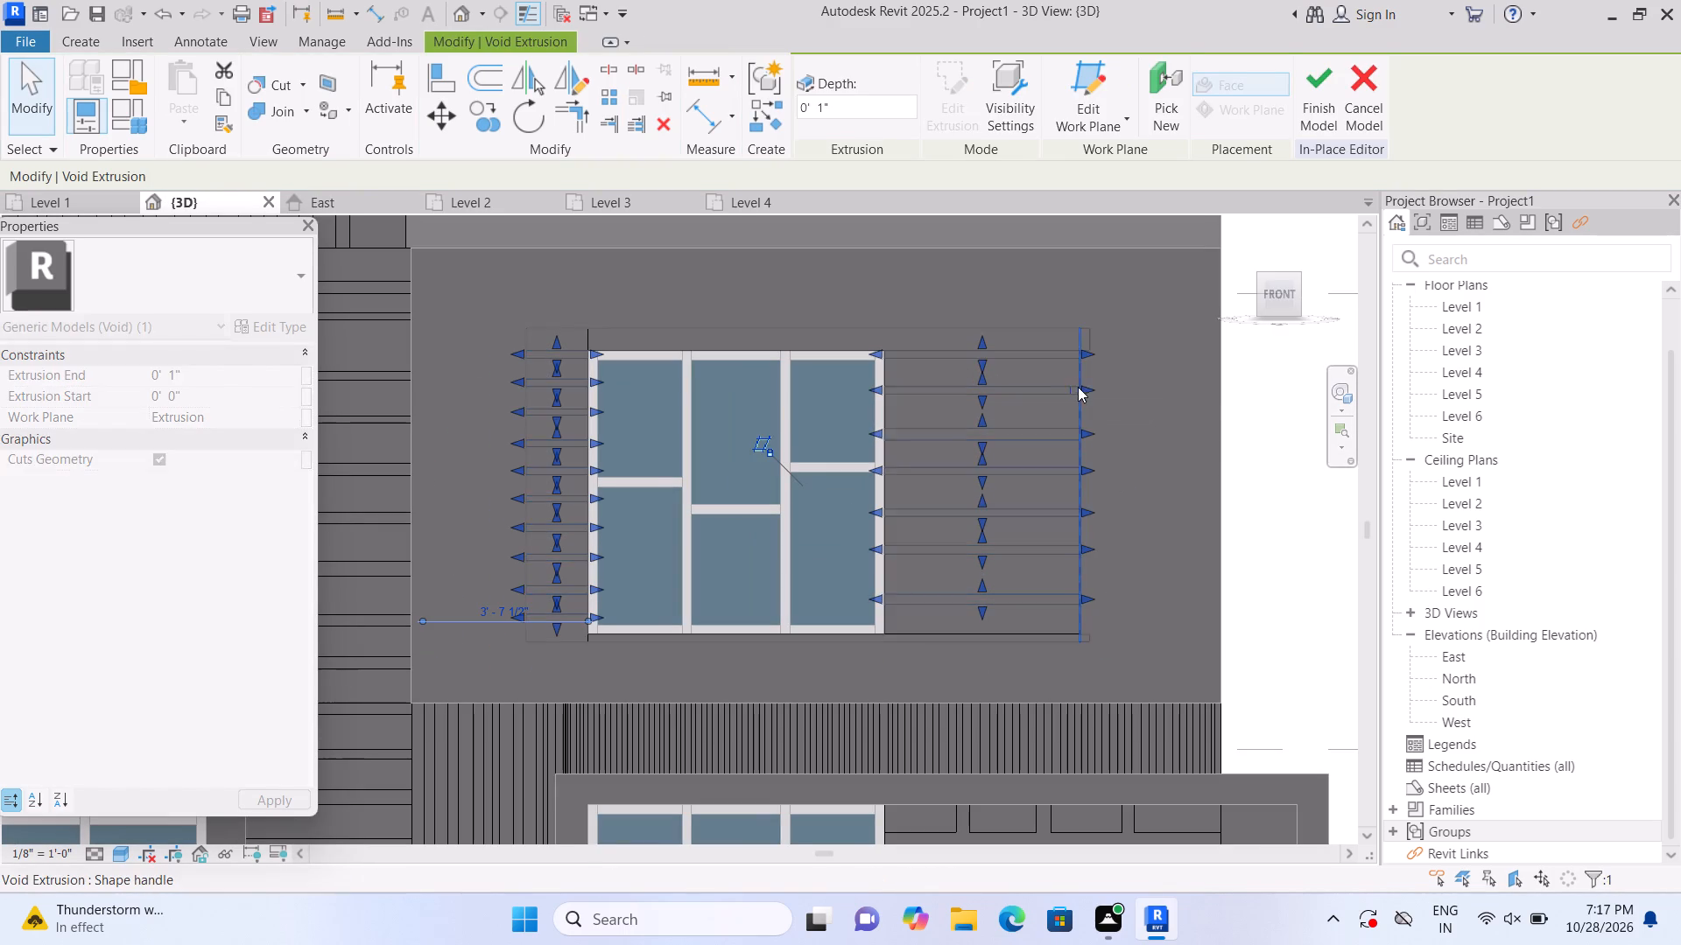
{"action": "left_click", "coordinate": [1239, 395]}
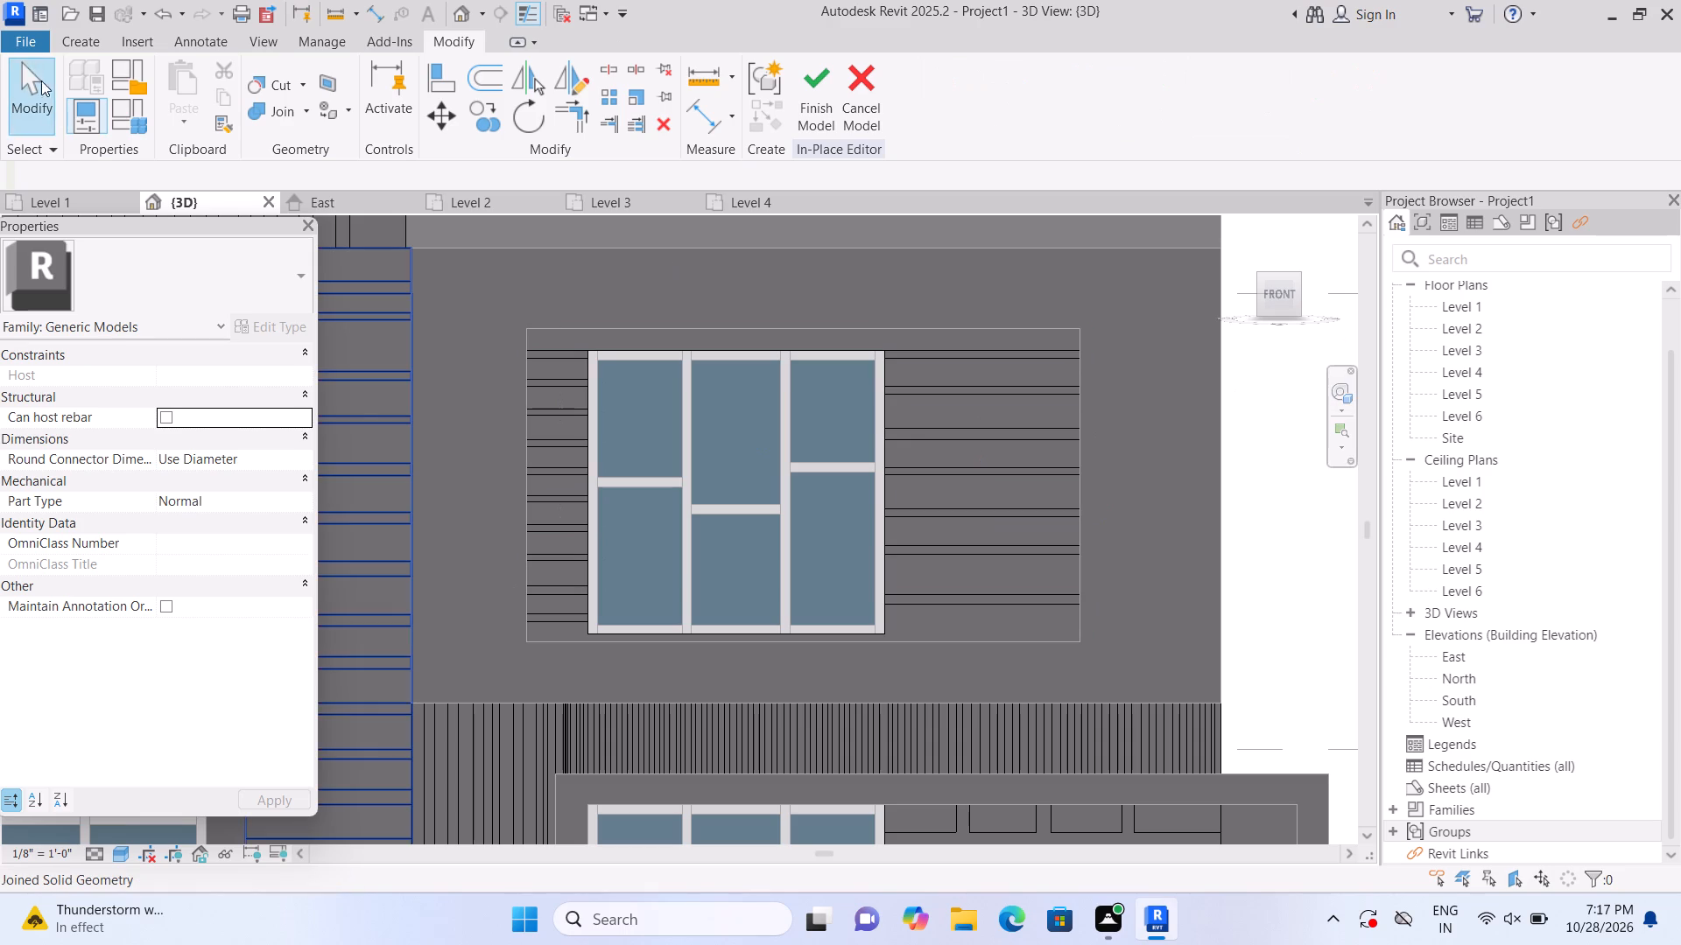
Start a new void extrusion and pick the grooved panel's face beside the middle-storey window as its work plane.
{"action": "left_click", "coordinate": [69, 44]}
{"action": "left_click", "coordinate": [446, 120]}
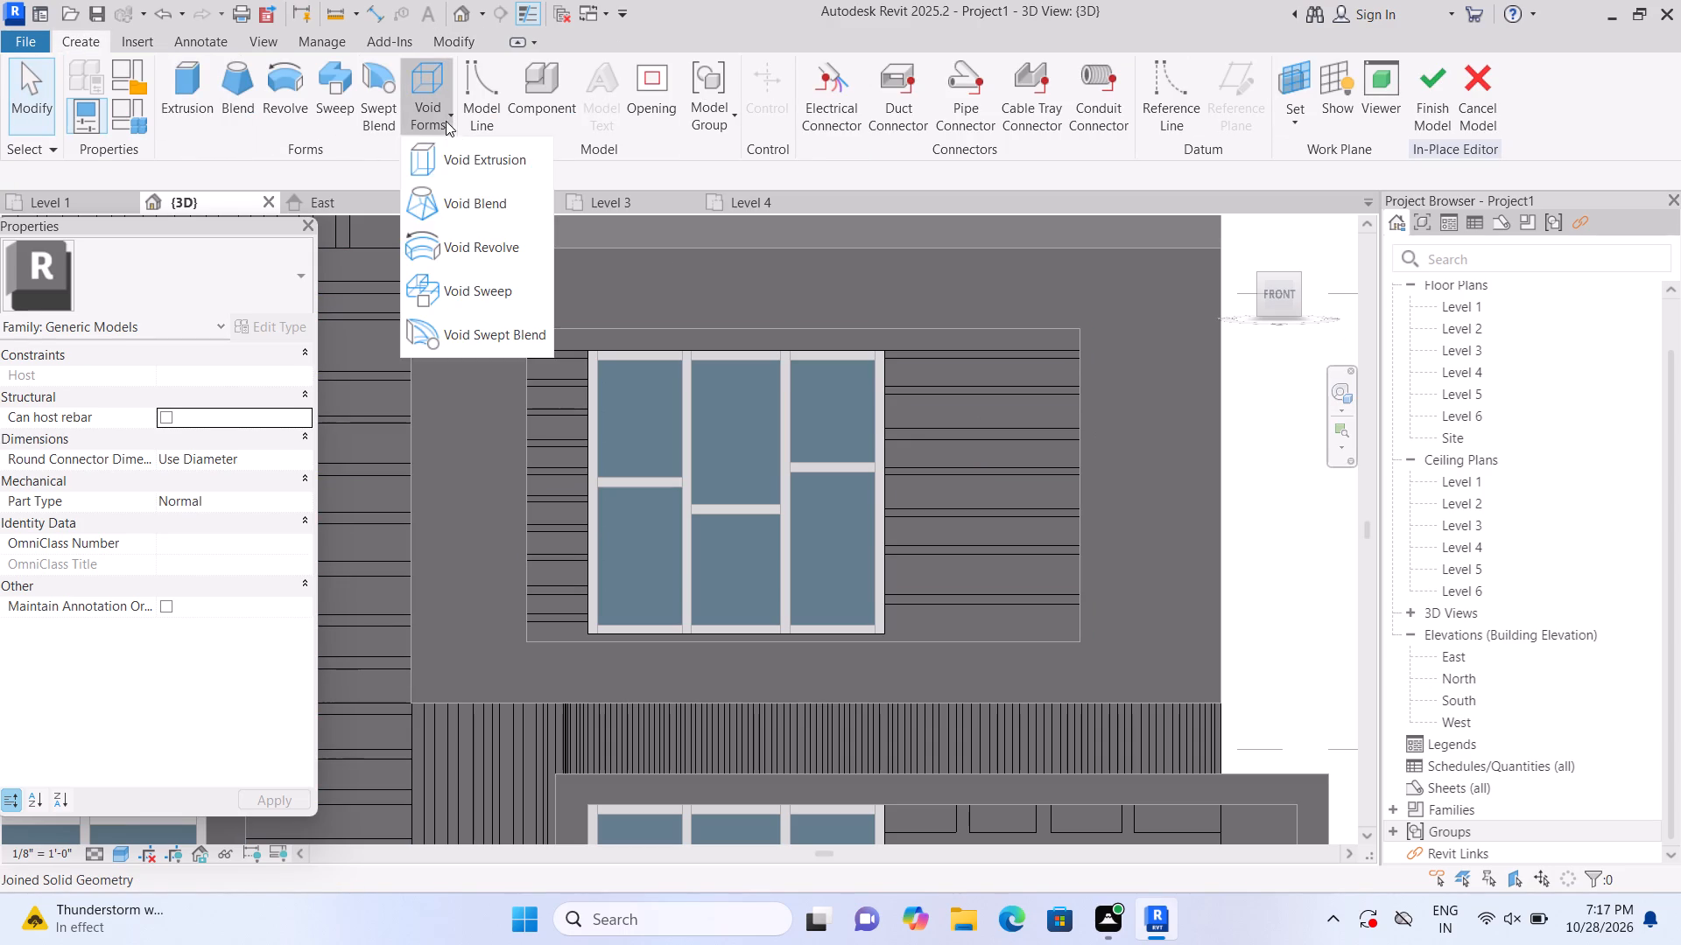
{"action": "left_click", "coordinate": [457, 164]}
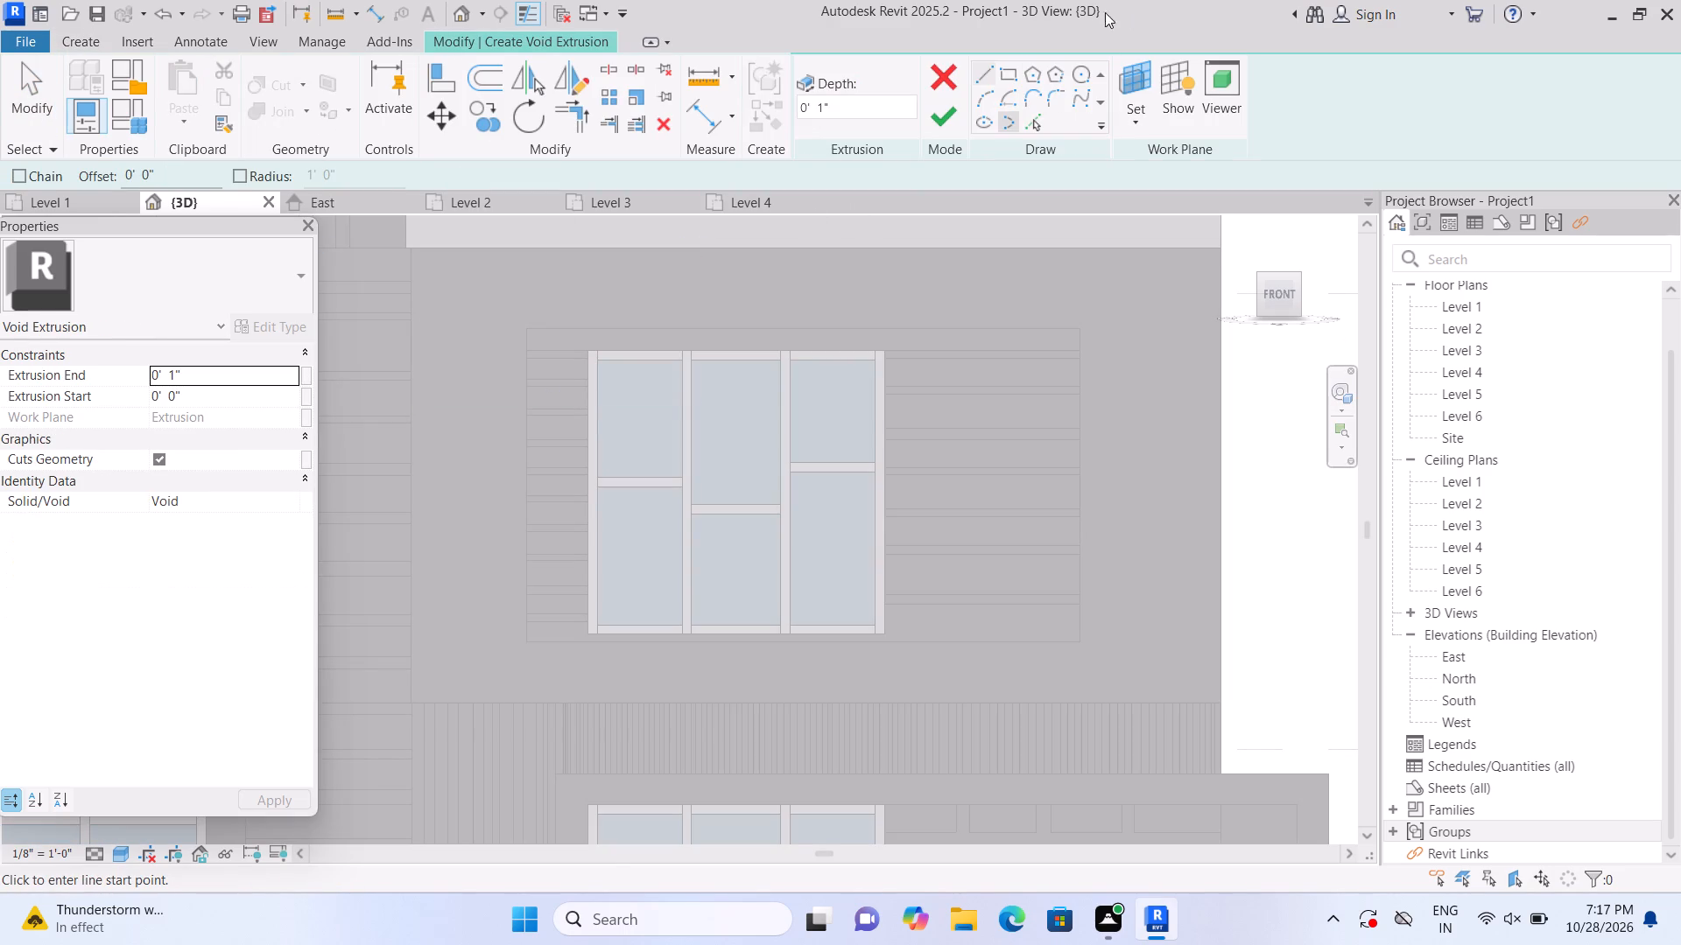
{"action": "left_click", "coordinate": [1006, 80]}
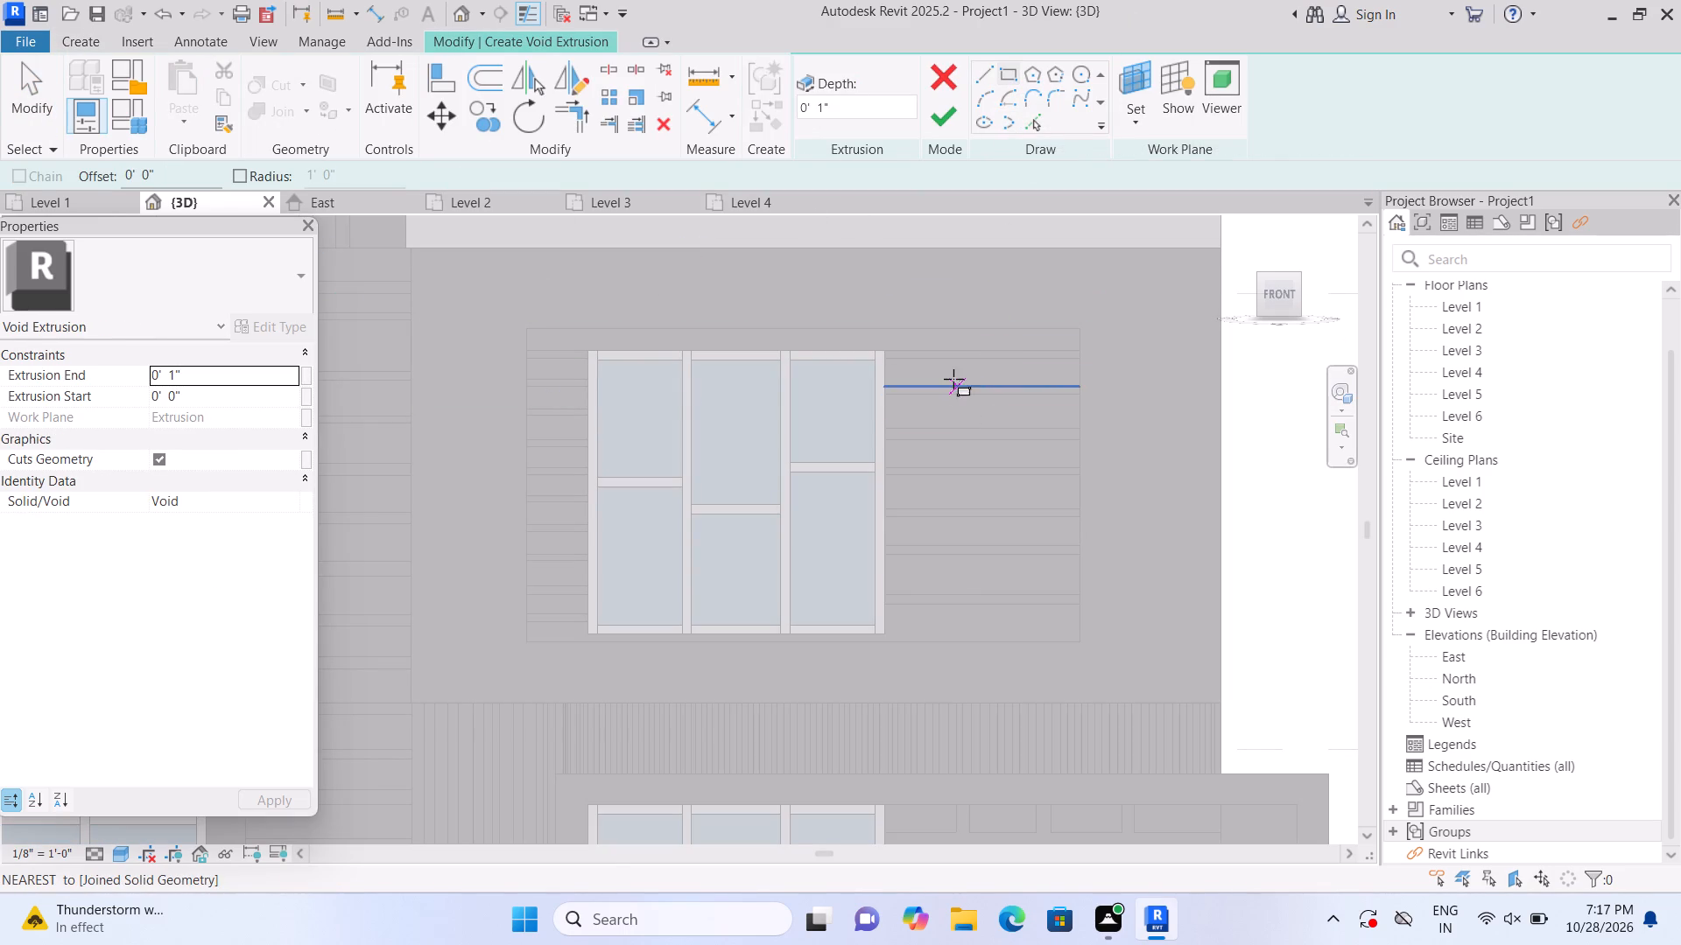
{"action": "scroll", "coordinate": [955, 354], "scroll_direction": "up", "scroll_amount": 1}
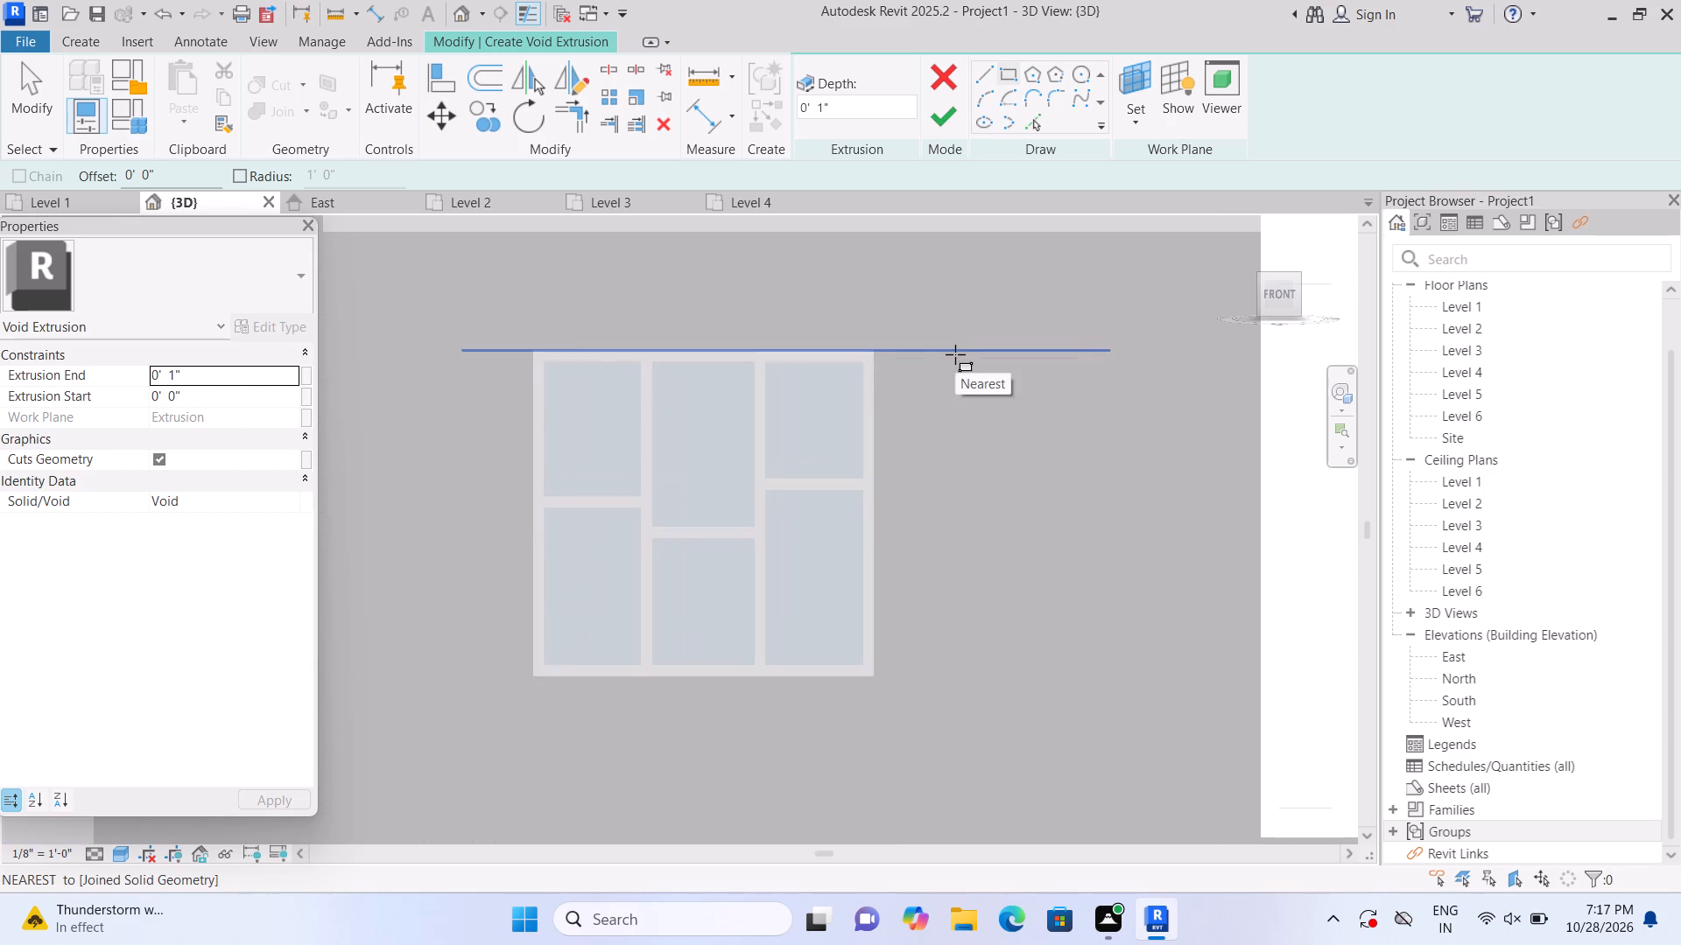
{"action": "left_click", "coordinate": [1129, 120]}
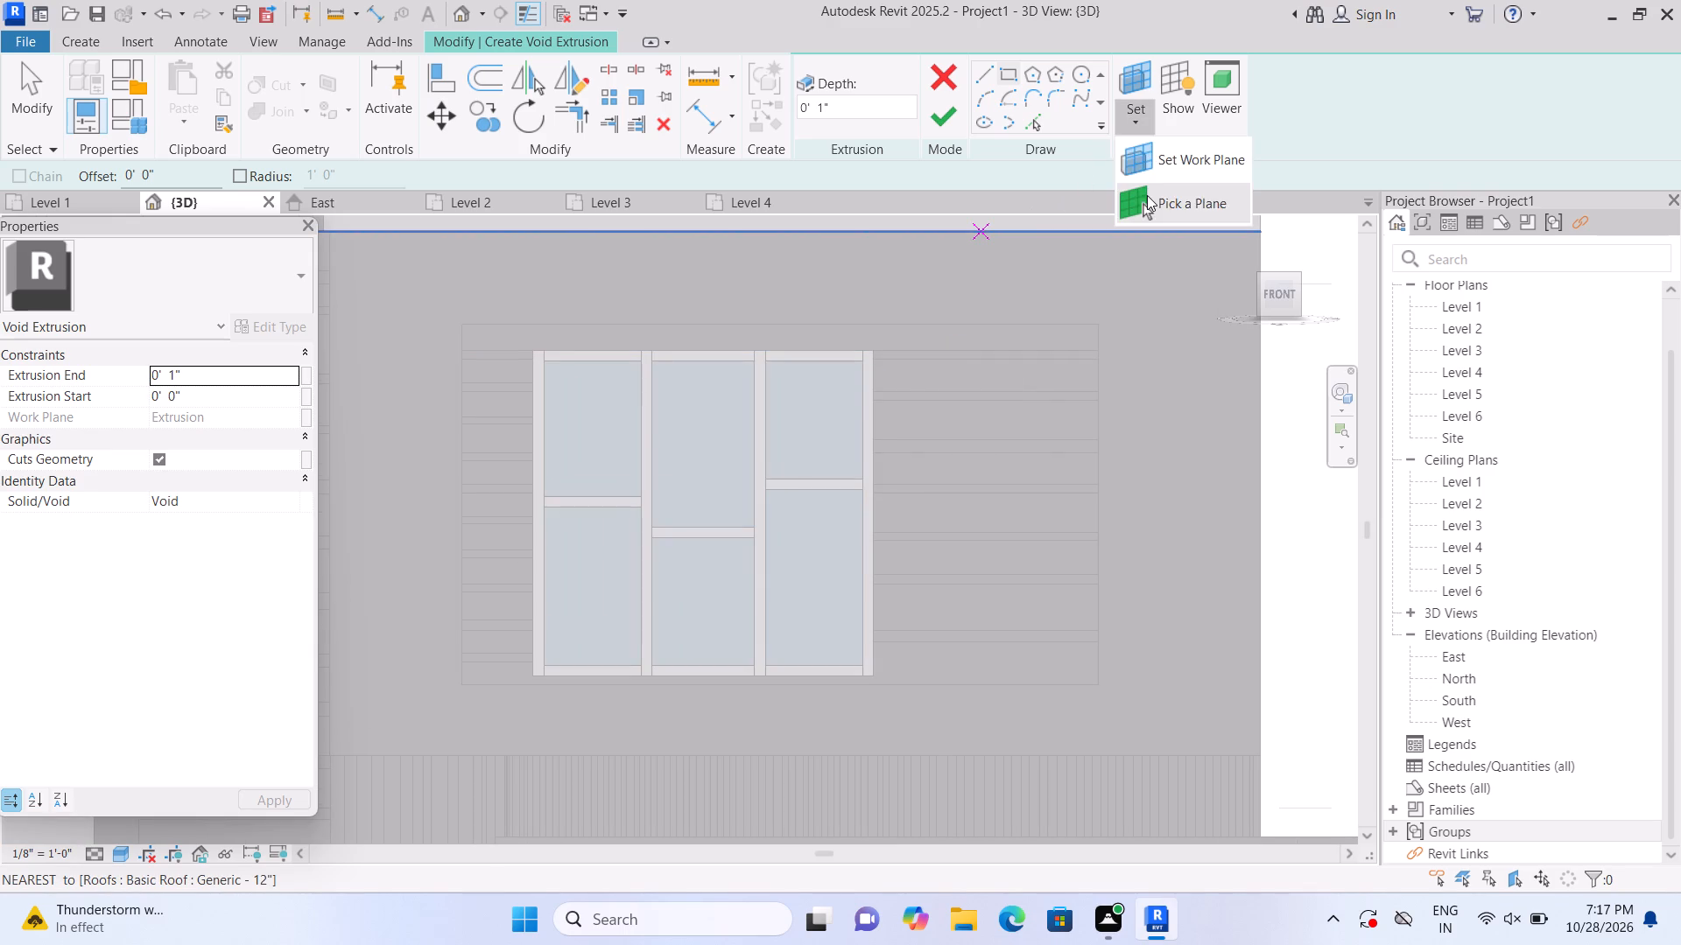
{"action": "left_click", "coordinate": [1149, 195]}
{"action": "left_click", "coordinate": [1020, 351]}
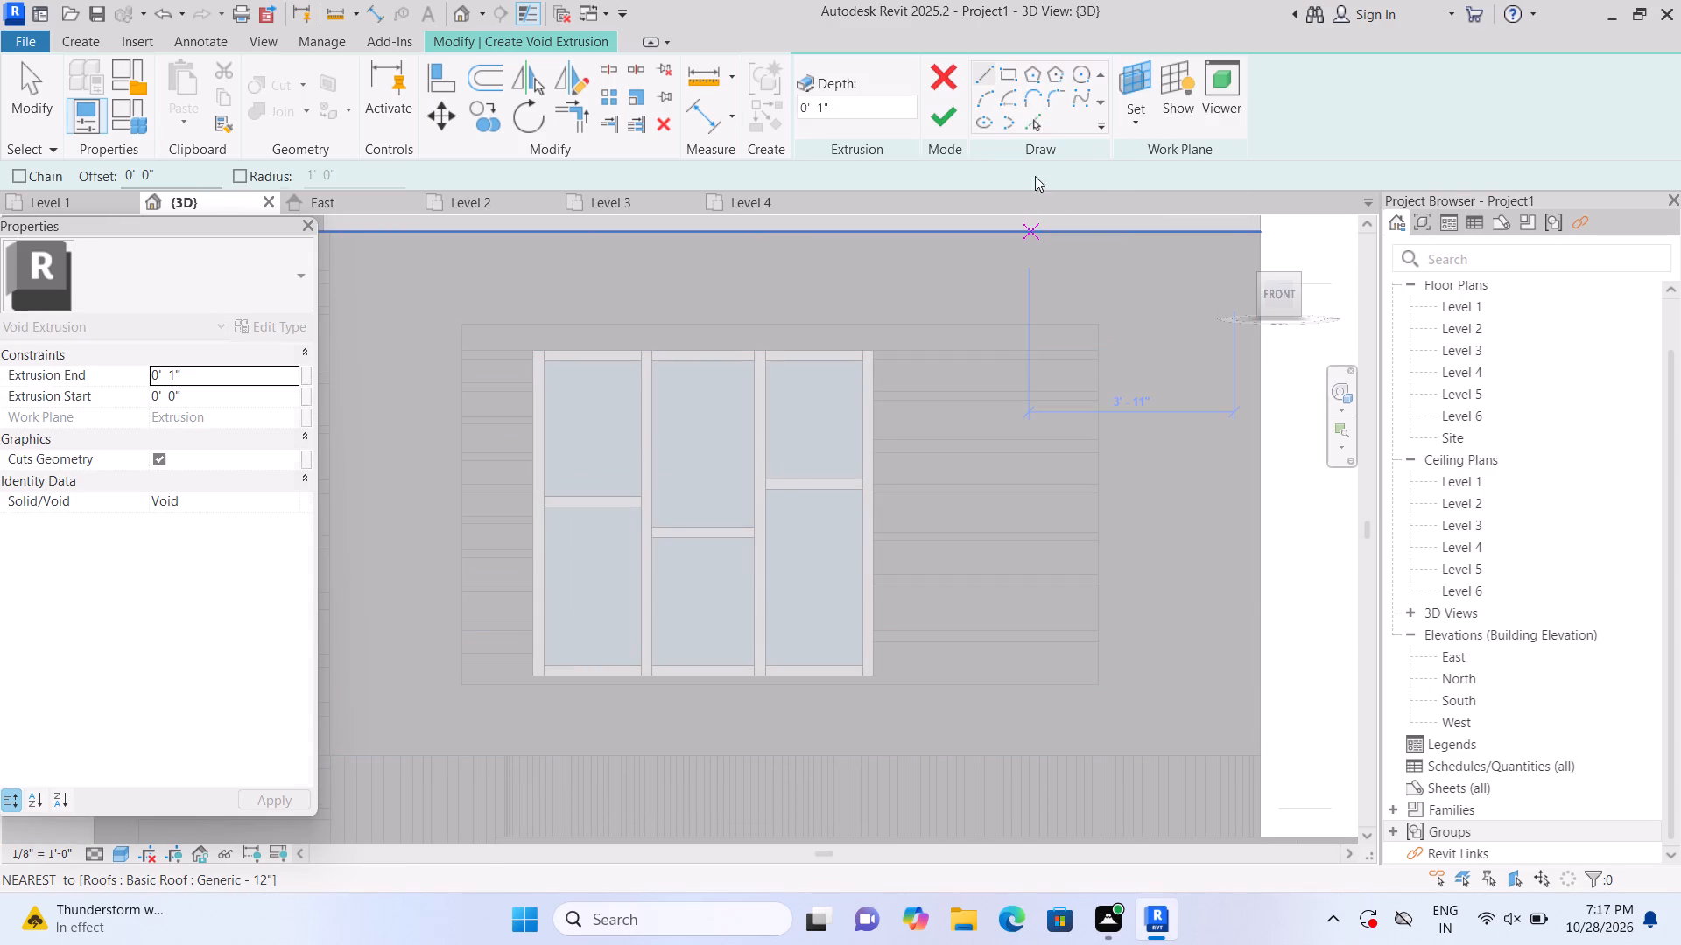
Sketch two vertical rectangles, each about 3" wide and 6'-10 1/2" high, across the panel right of the window, and finish the void.
{"action": "left_click", "coordinate": [1012, 73]}
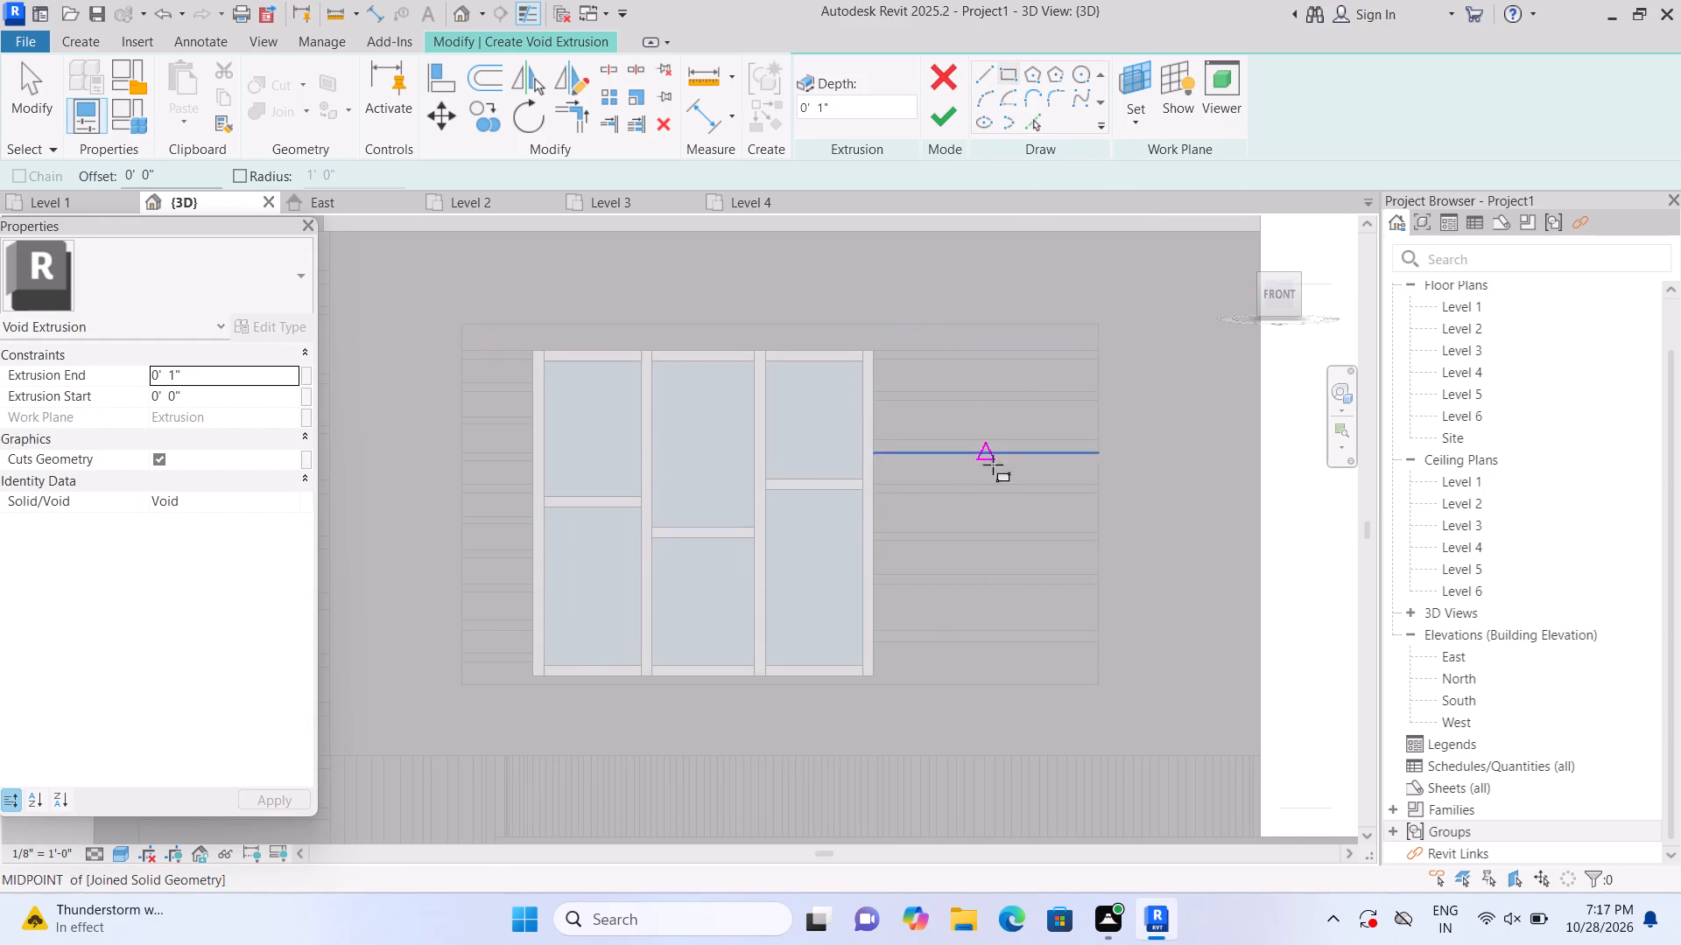
{"action": "middle_click_drag", "start_coordinate": [981, 472], "coordinate": [1037, 429]}
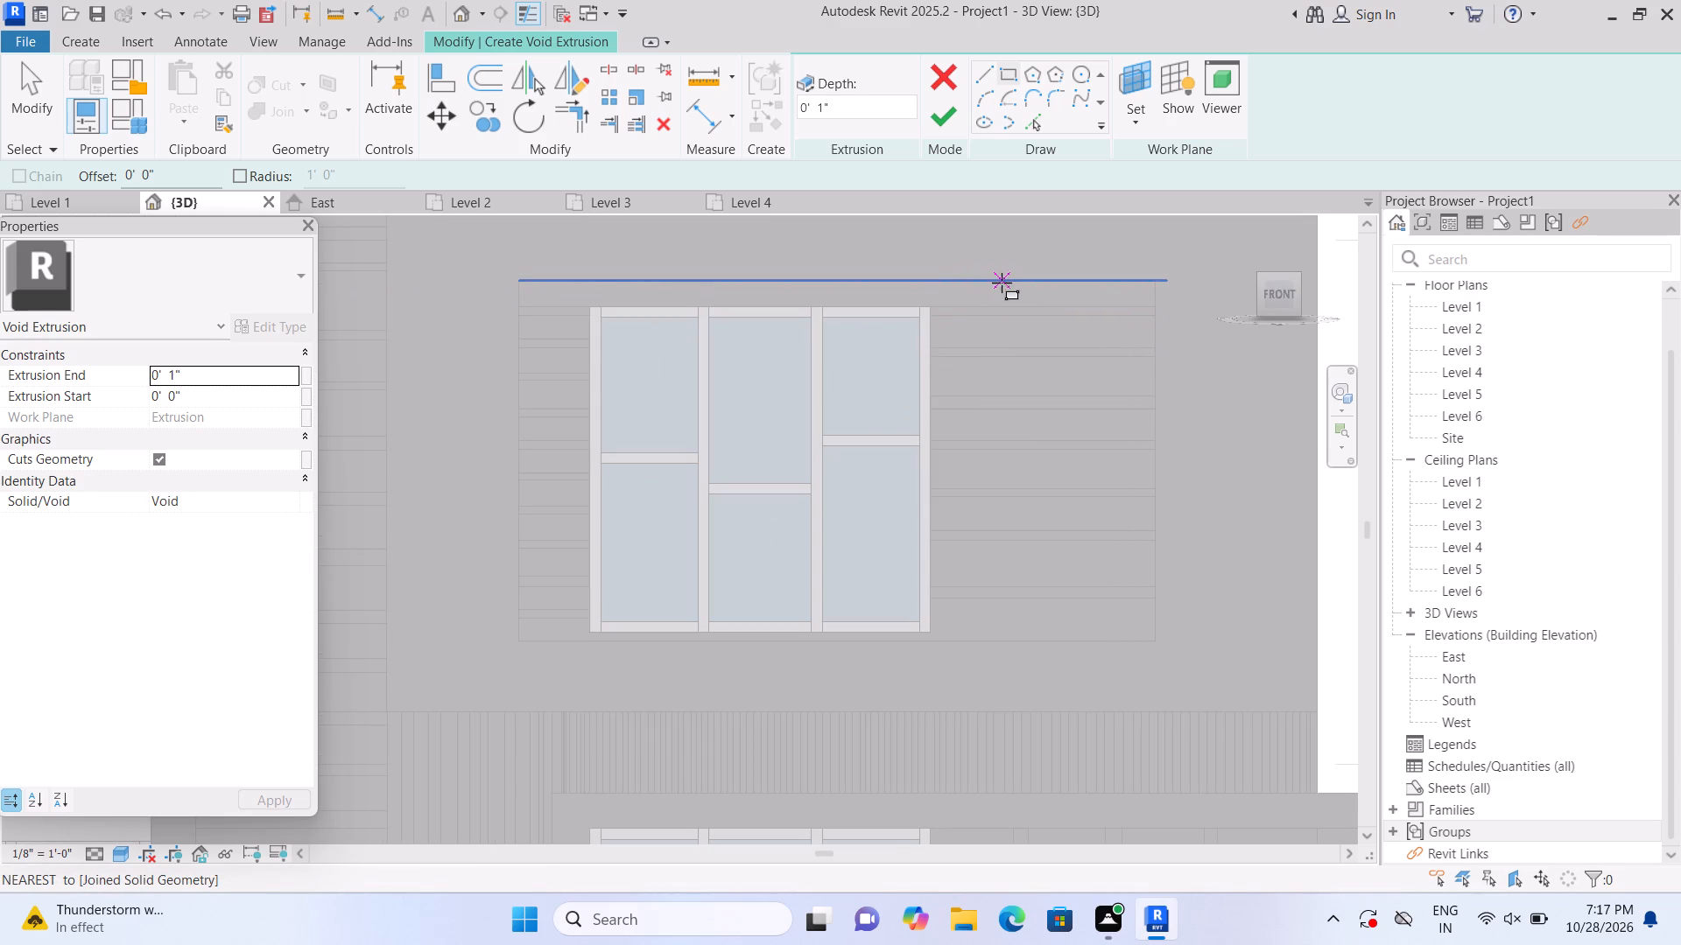
{"action": "left_click", "coordinate": [1003, 283]}
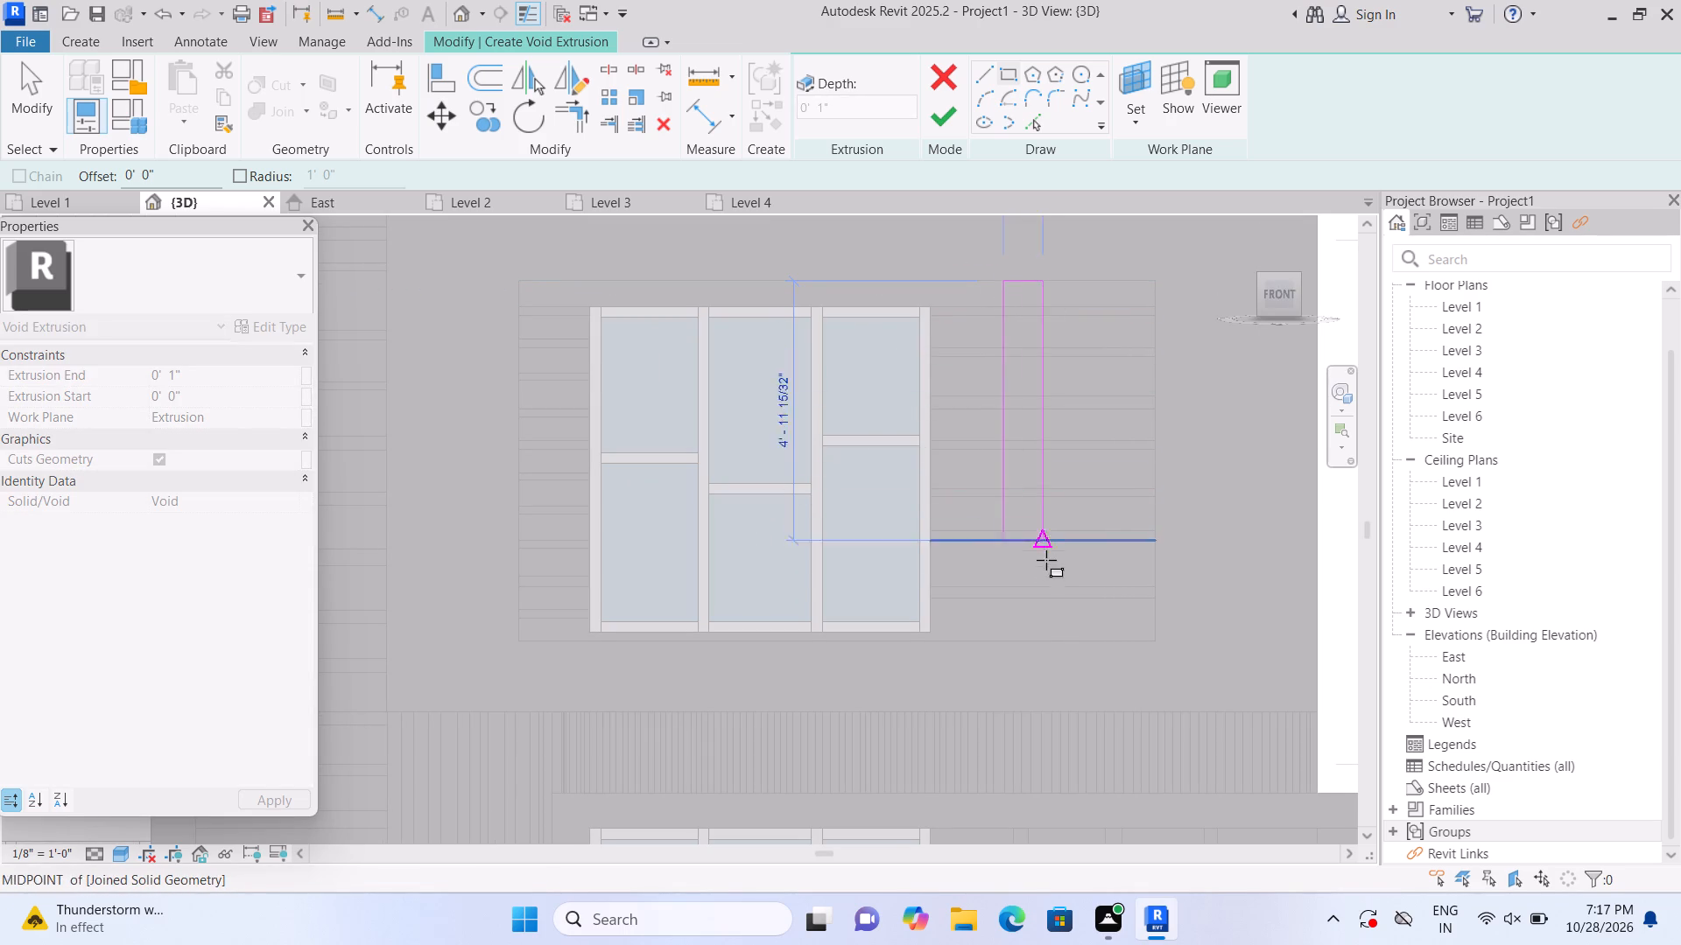
{"action": "left_click", "coordinate": [1015, 648]}
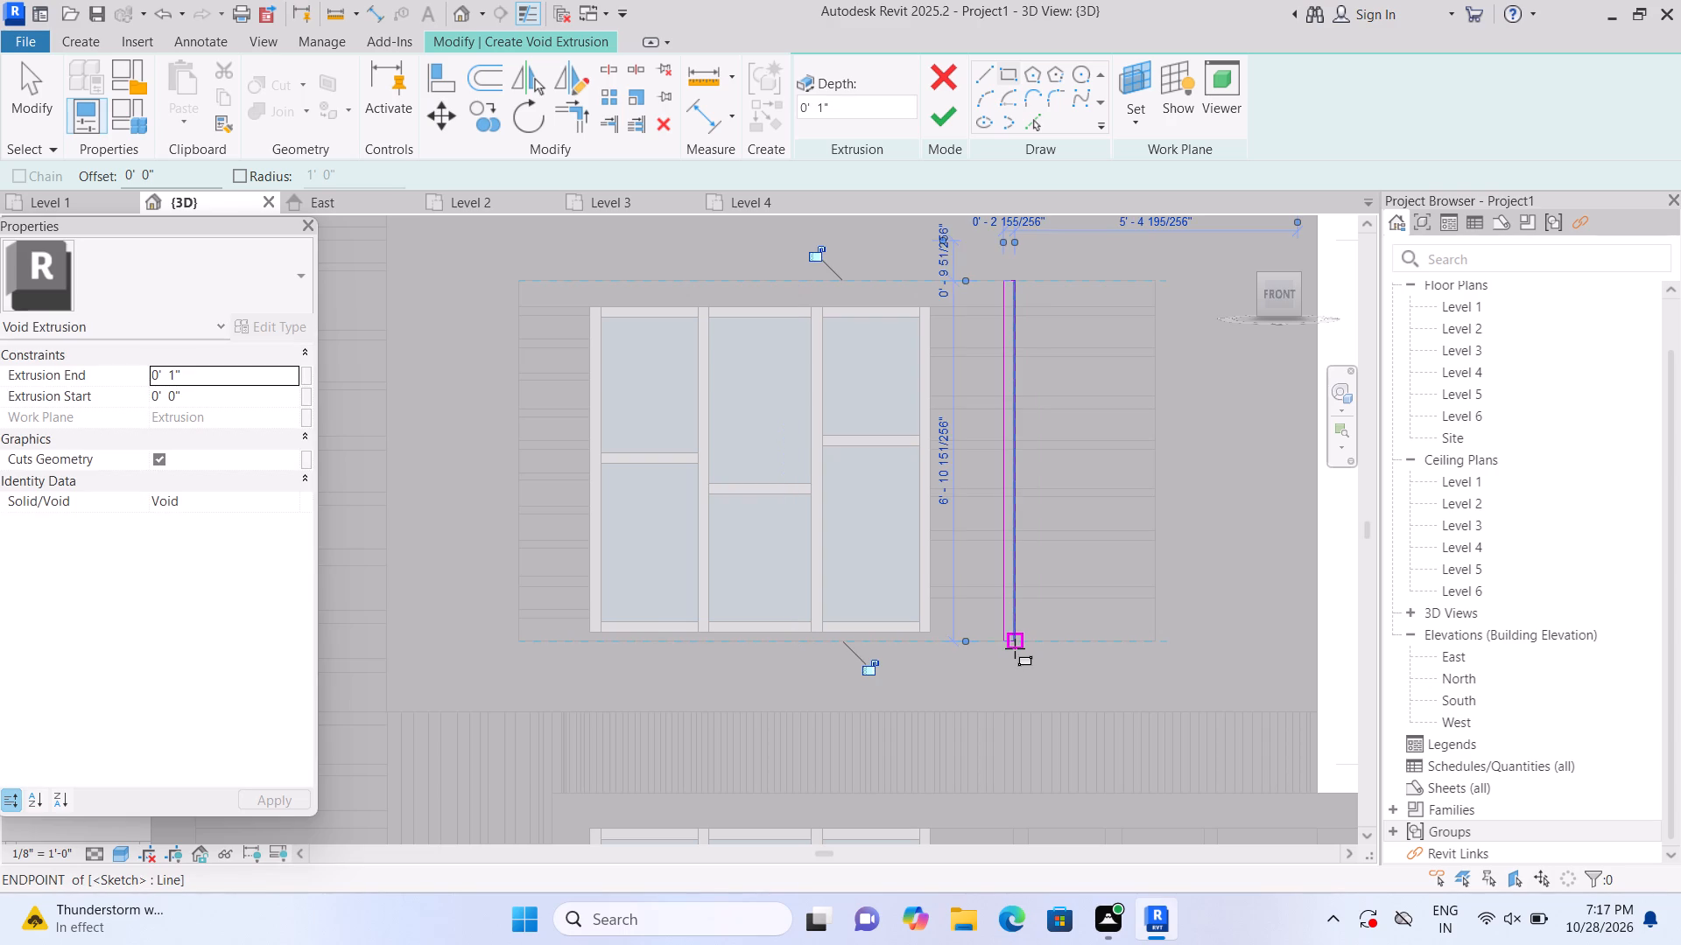
{"action": "key", "text": "Escape"}
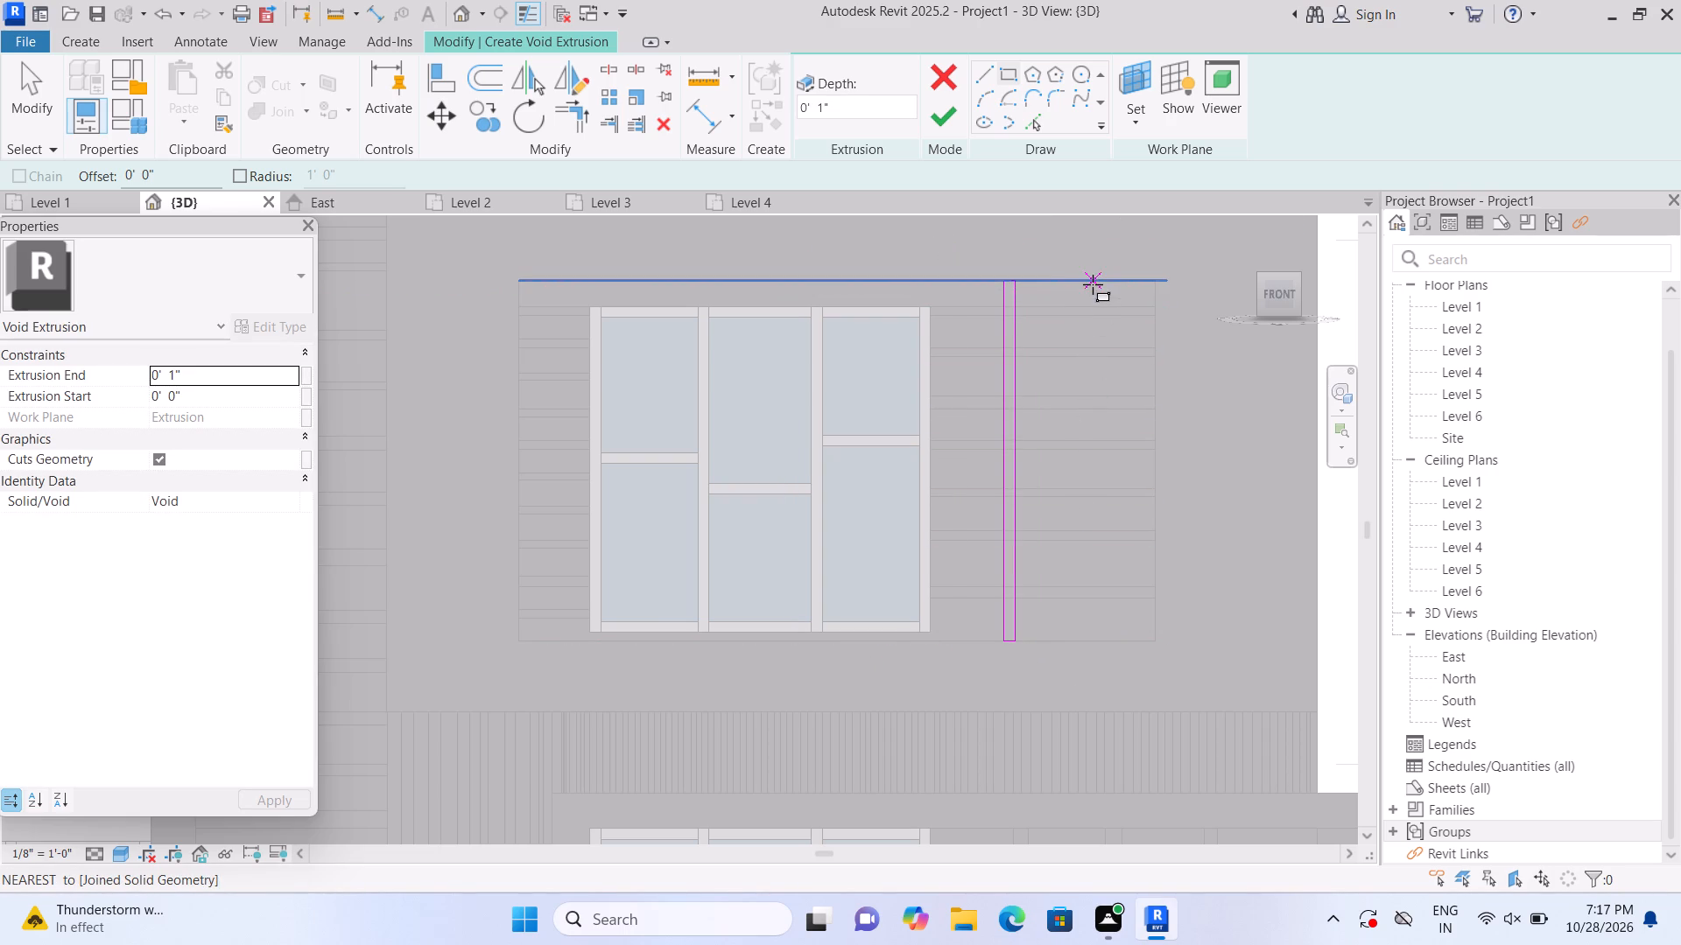
{"action": "left_click", "coordinate": [1077, 285]}
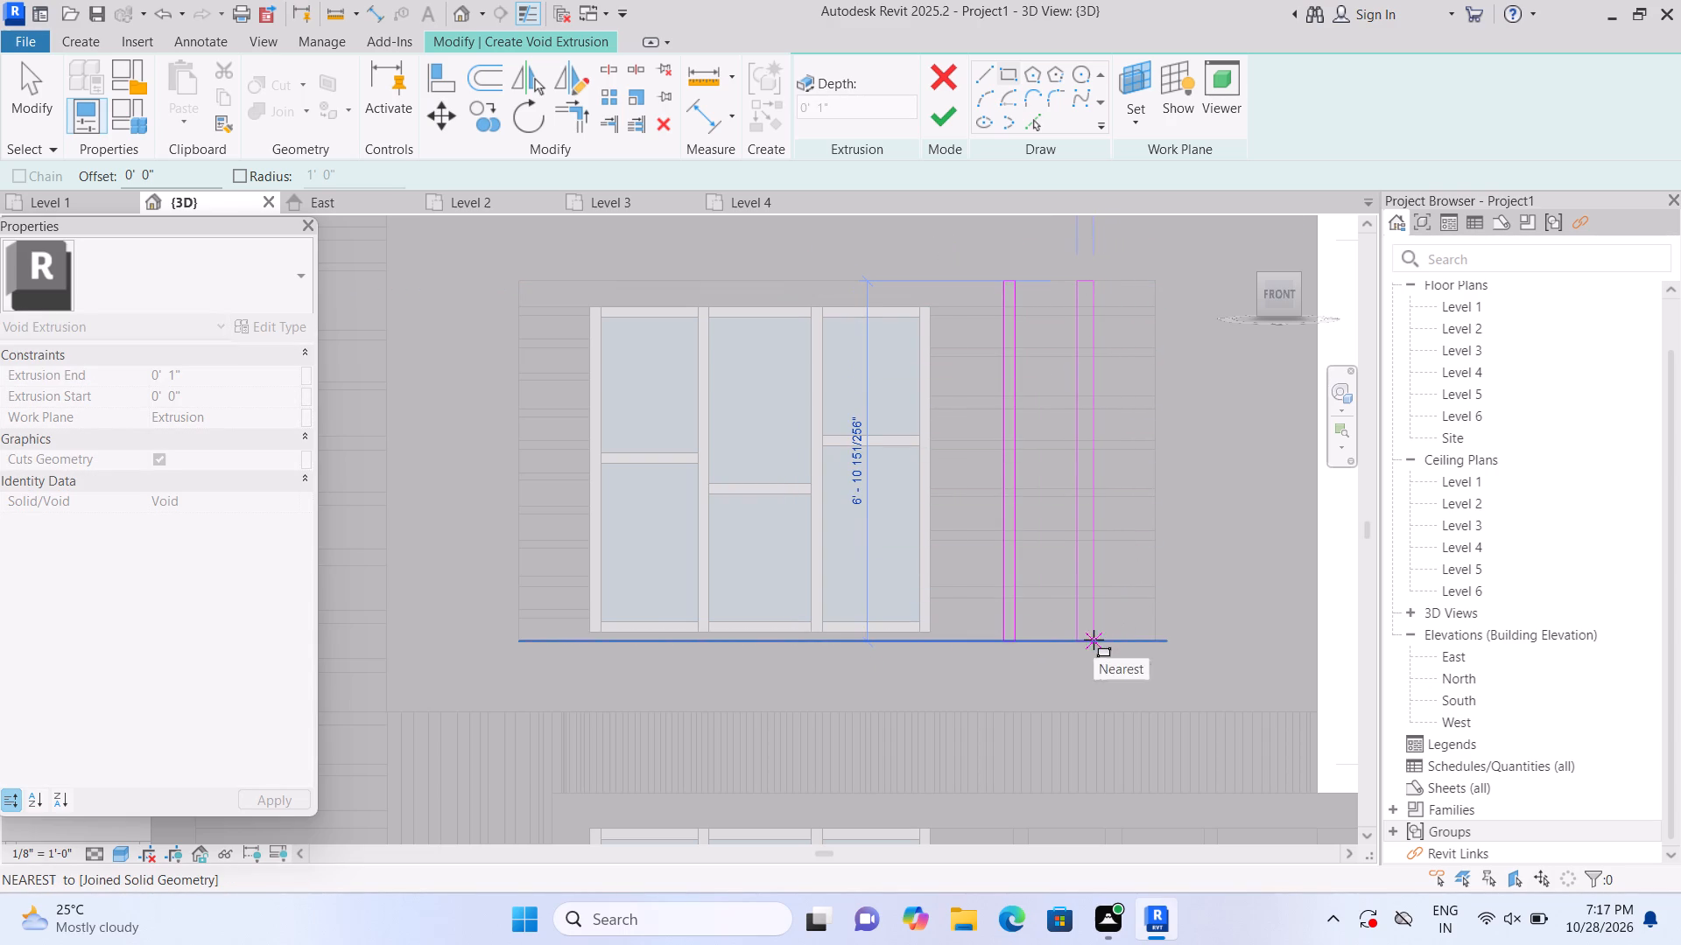
{"action": "left_click", "coordinate": [1090, 640]}
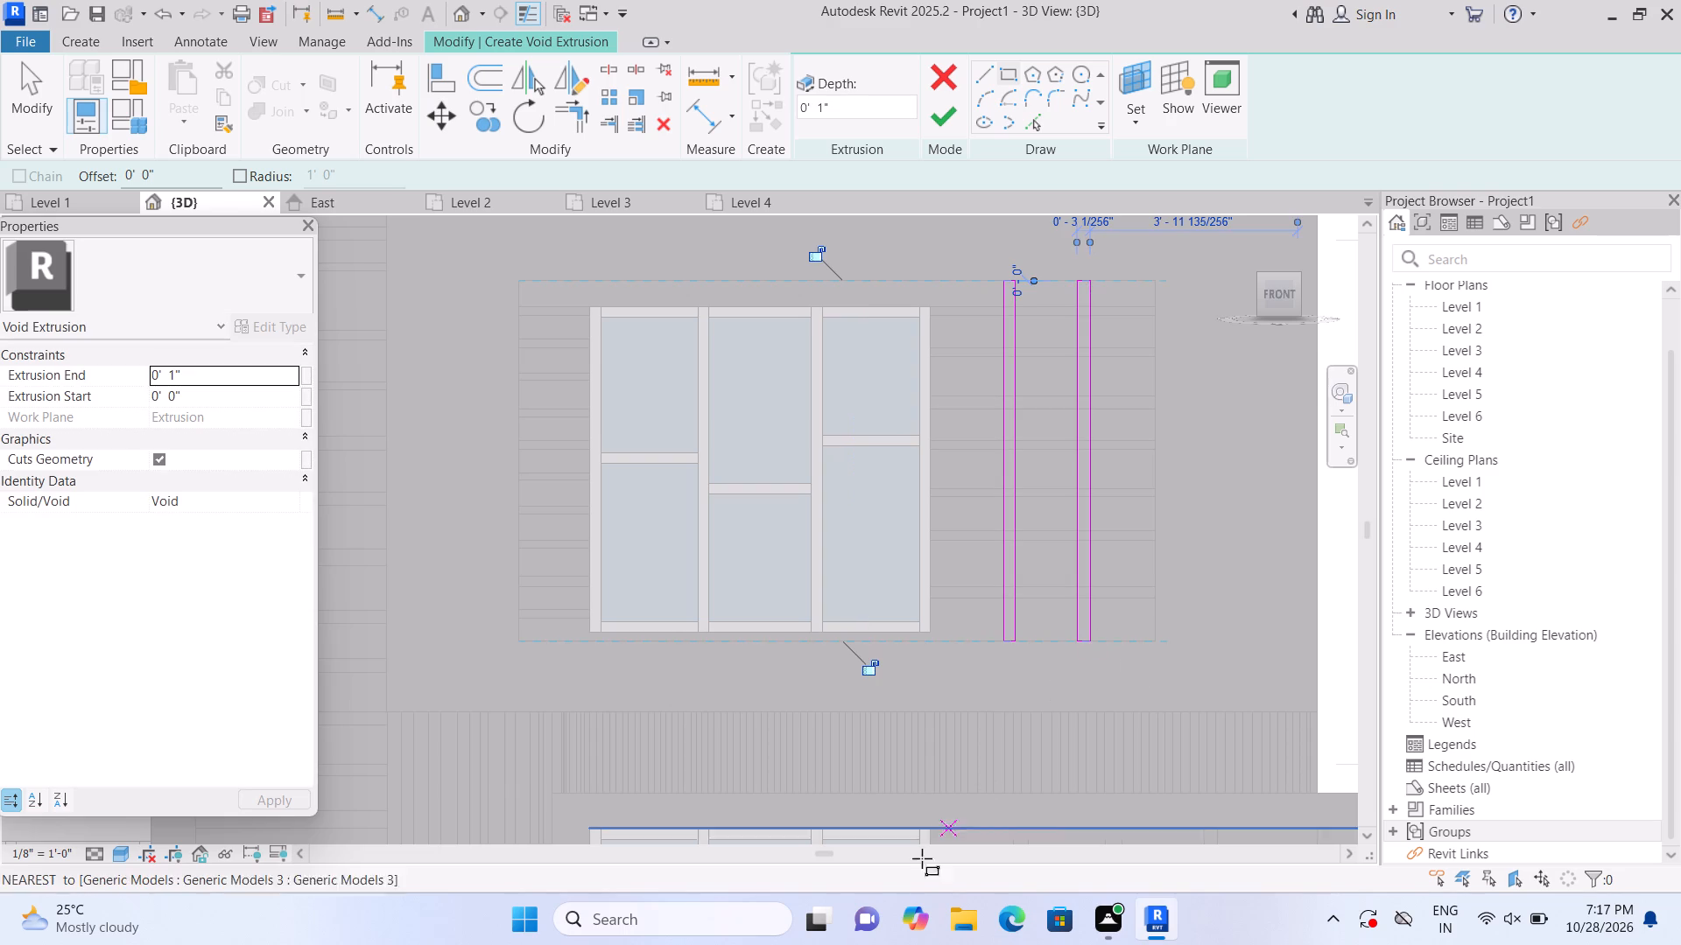
{"action": "key", "text": "Escape"}
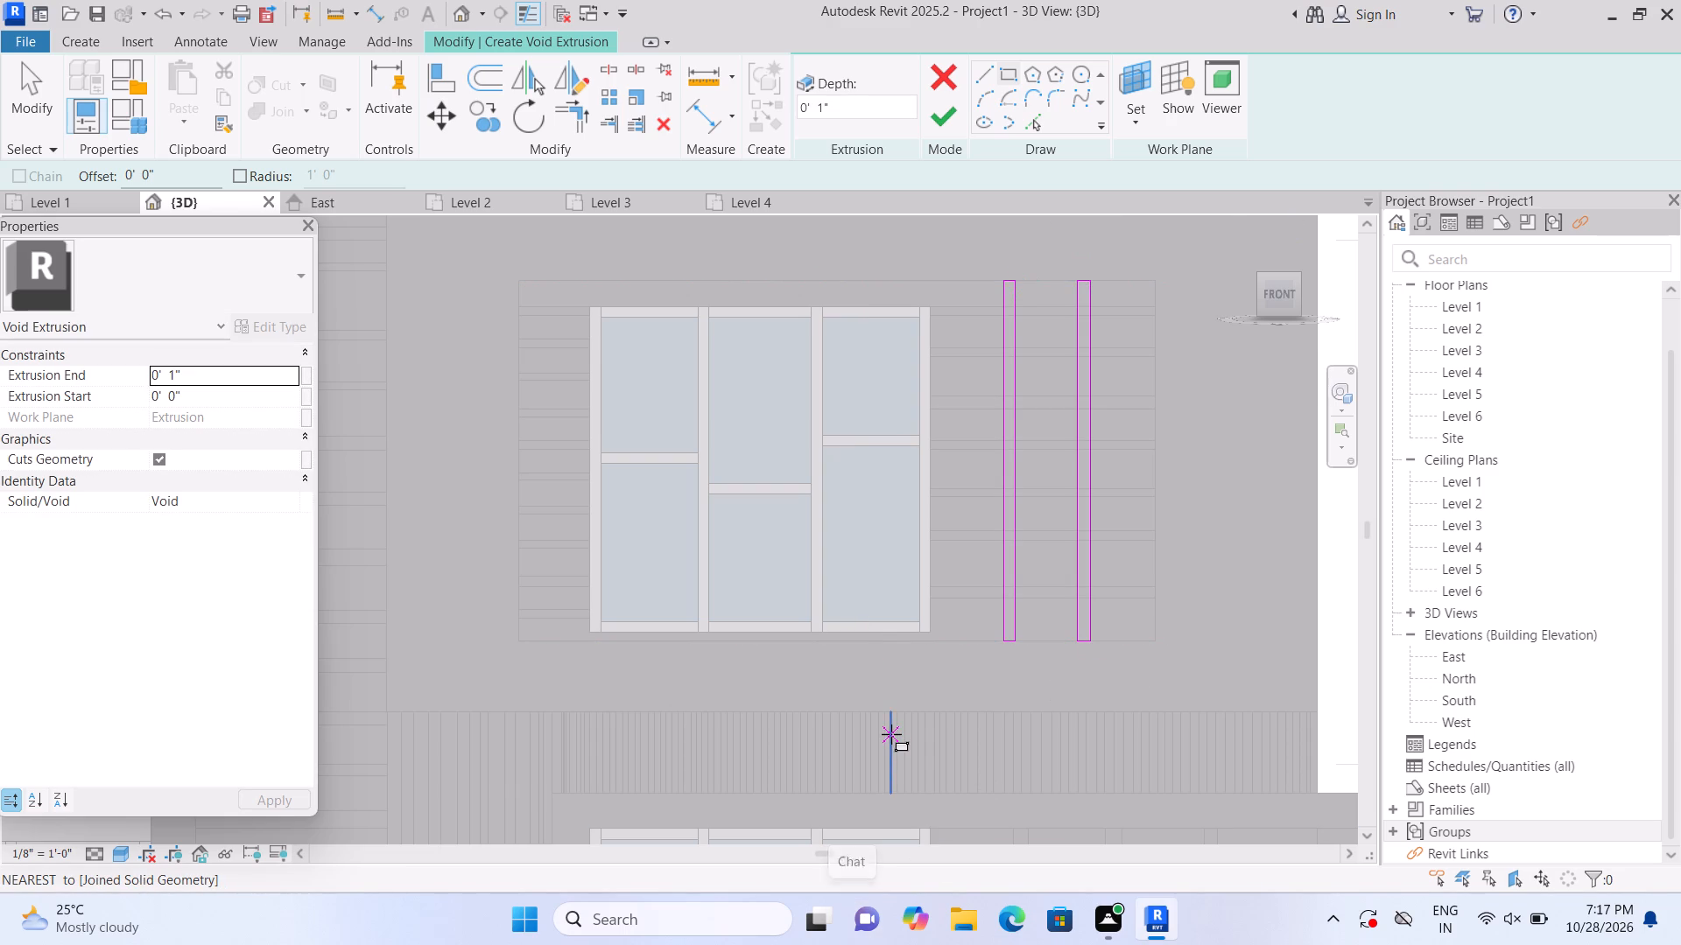
{"action": "left_click", "coordinate": [945, 127]}
Examine the new vertical grooves together with the horizontal ones from the front and isometric views of the facade.
{"action": "scroll", "coordinate": [993, 394], "scroll_direction": "down", "scroll_amount": 2}
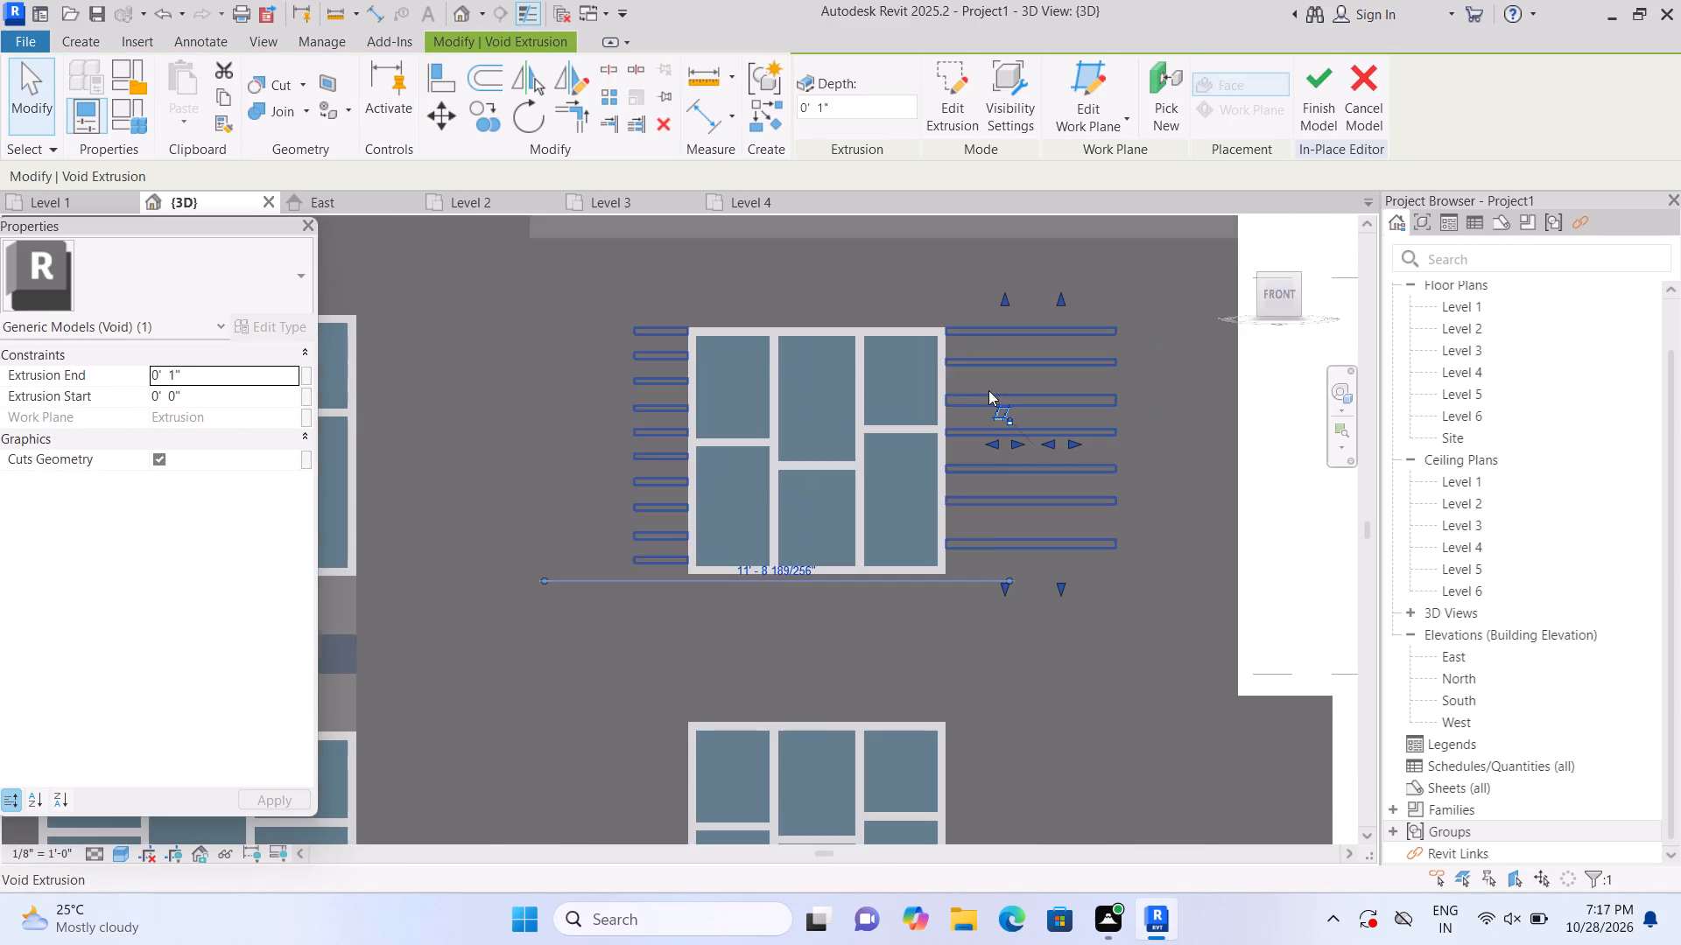
{"action": "scroll", "coordinate": [989, 396], "scroll_direction": "down", "scroll_amount": 2}
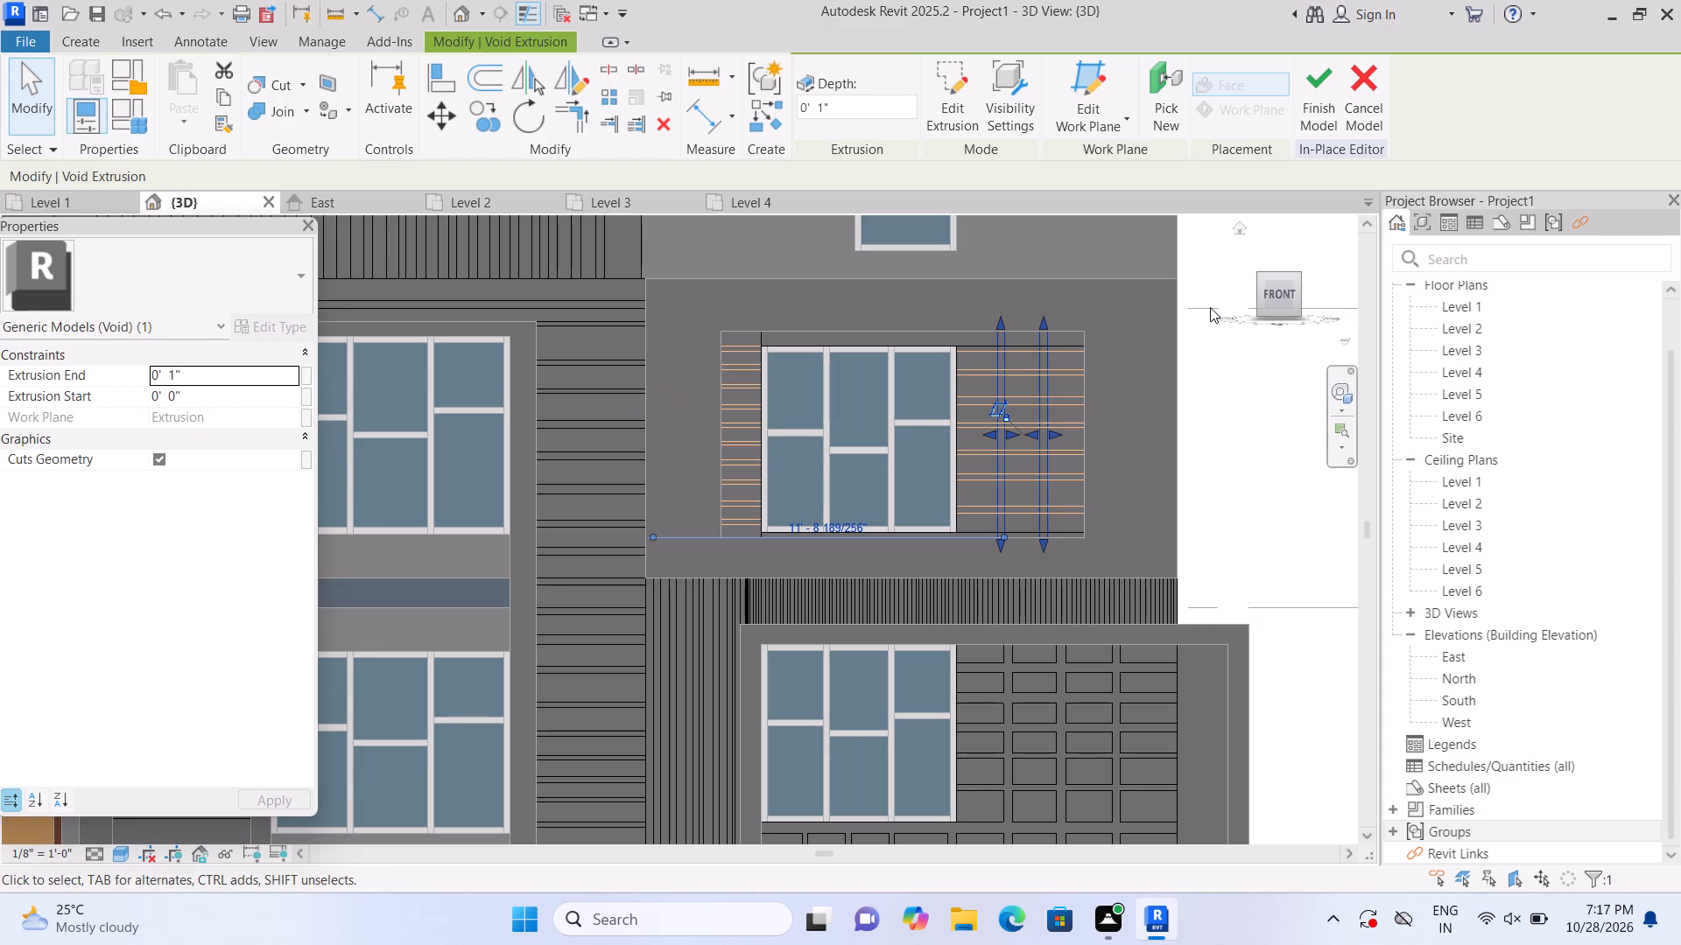
{"action": "left_click", "coordinate": [1240, 227]}
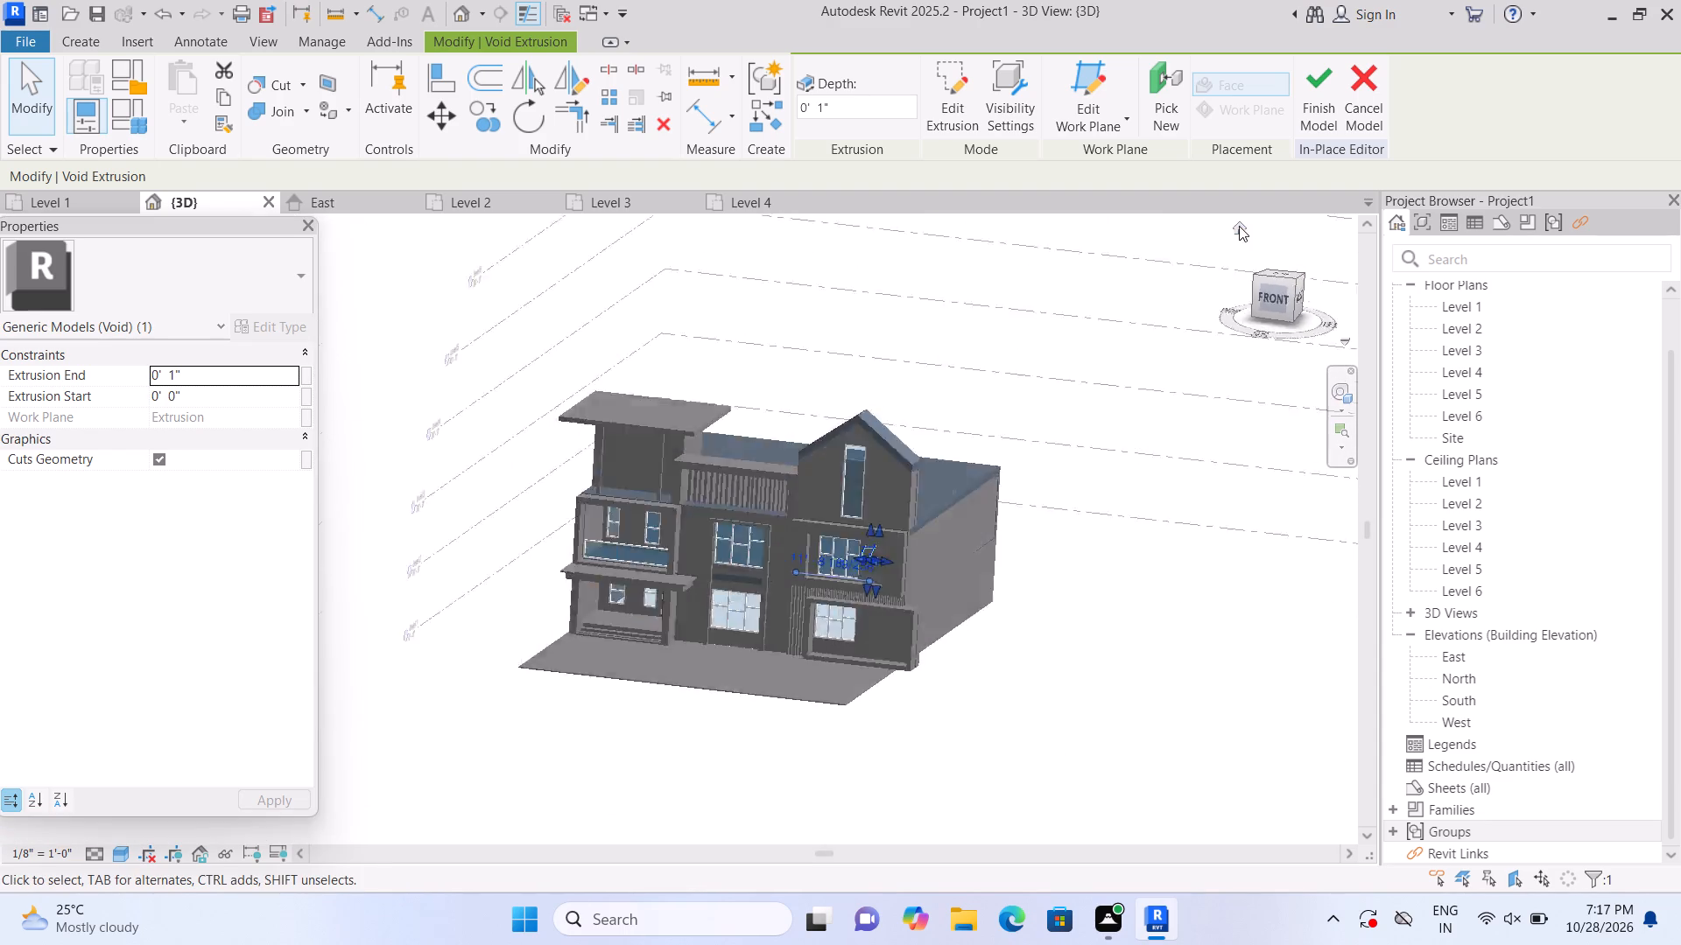
{"action": "scroll", "coordinate": [573, 678], "scroll_direction": "up", "scroll_amount": 10}
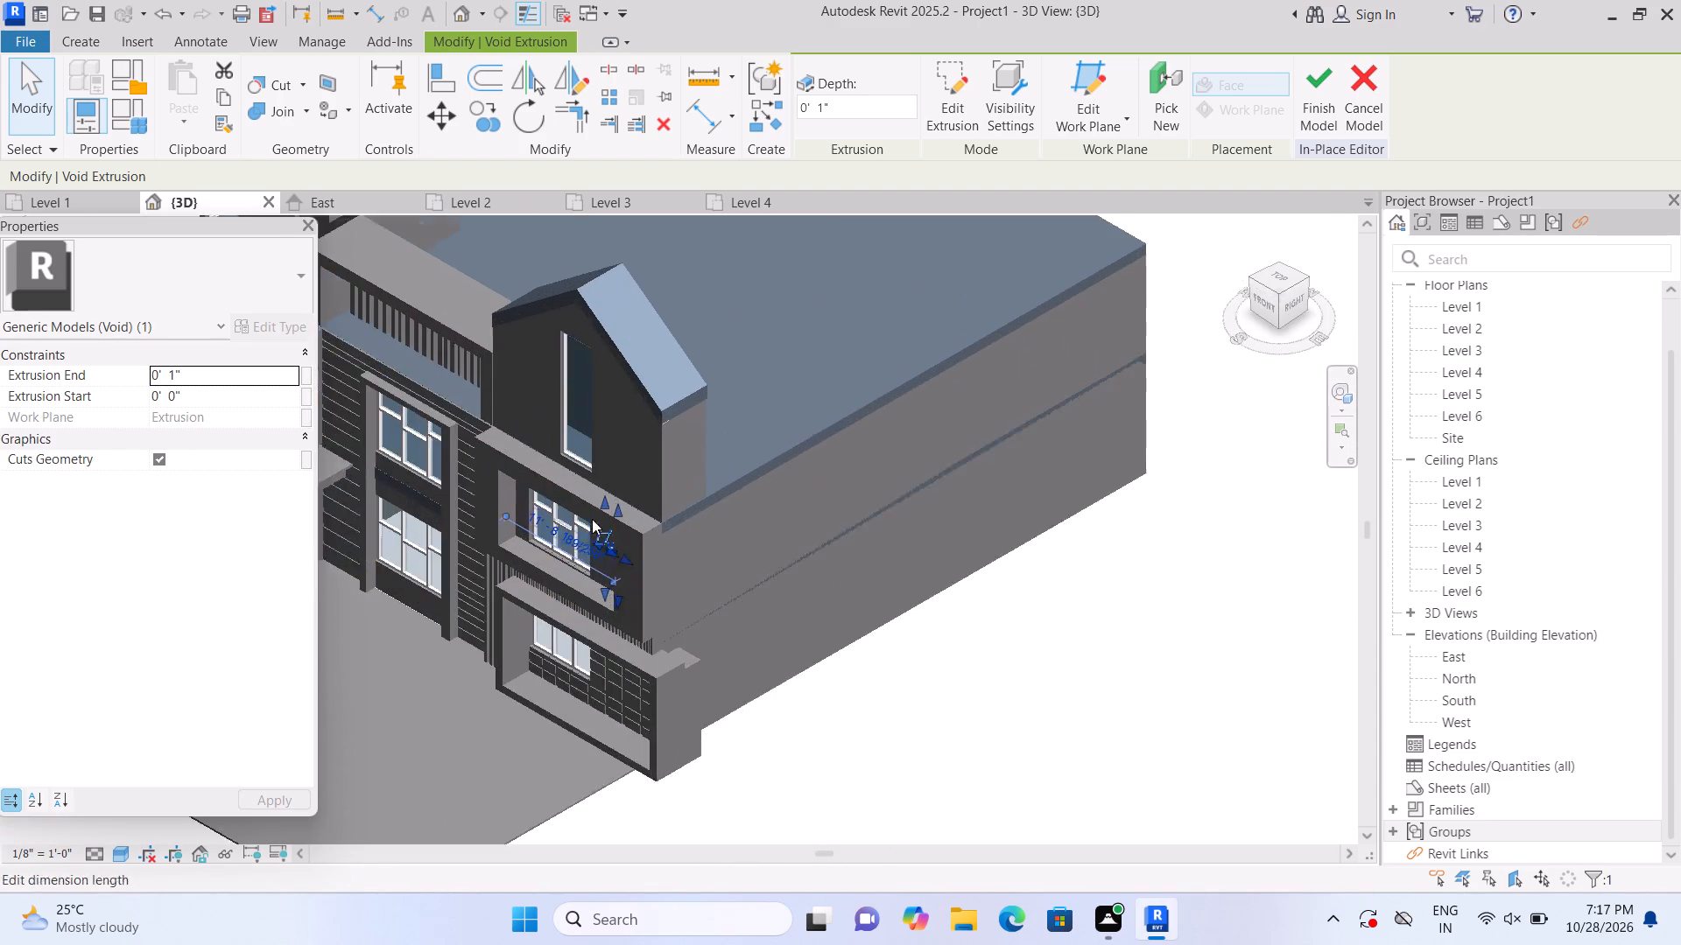
{"action": "scroll", "coordinate": [592, 519], "scroll_direction": "up", "scroll_amount": 3}
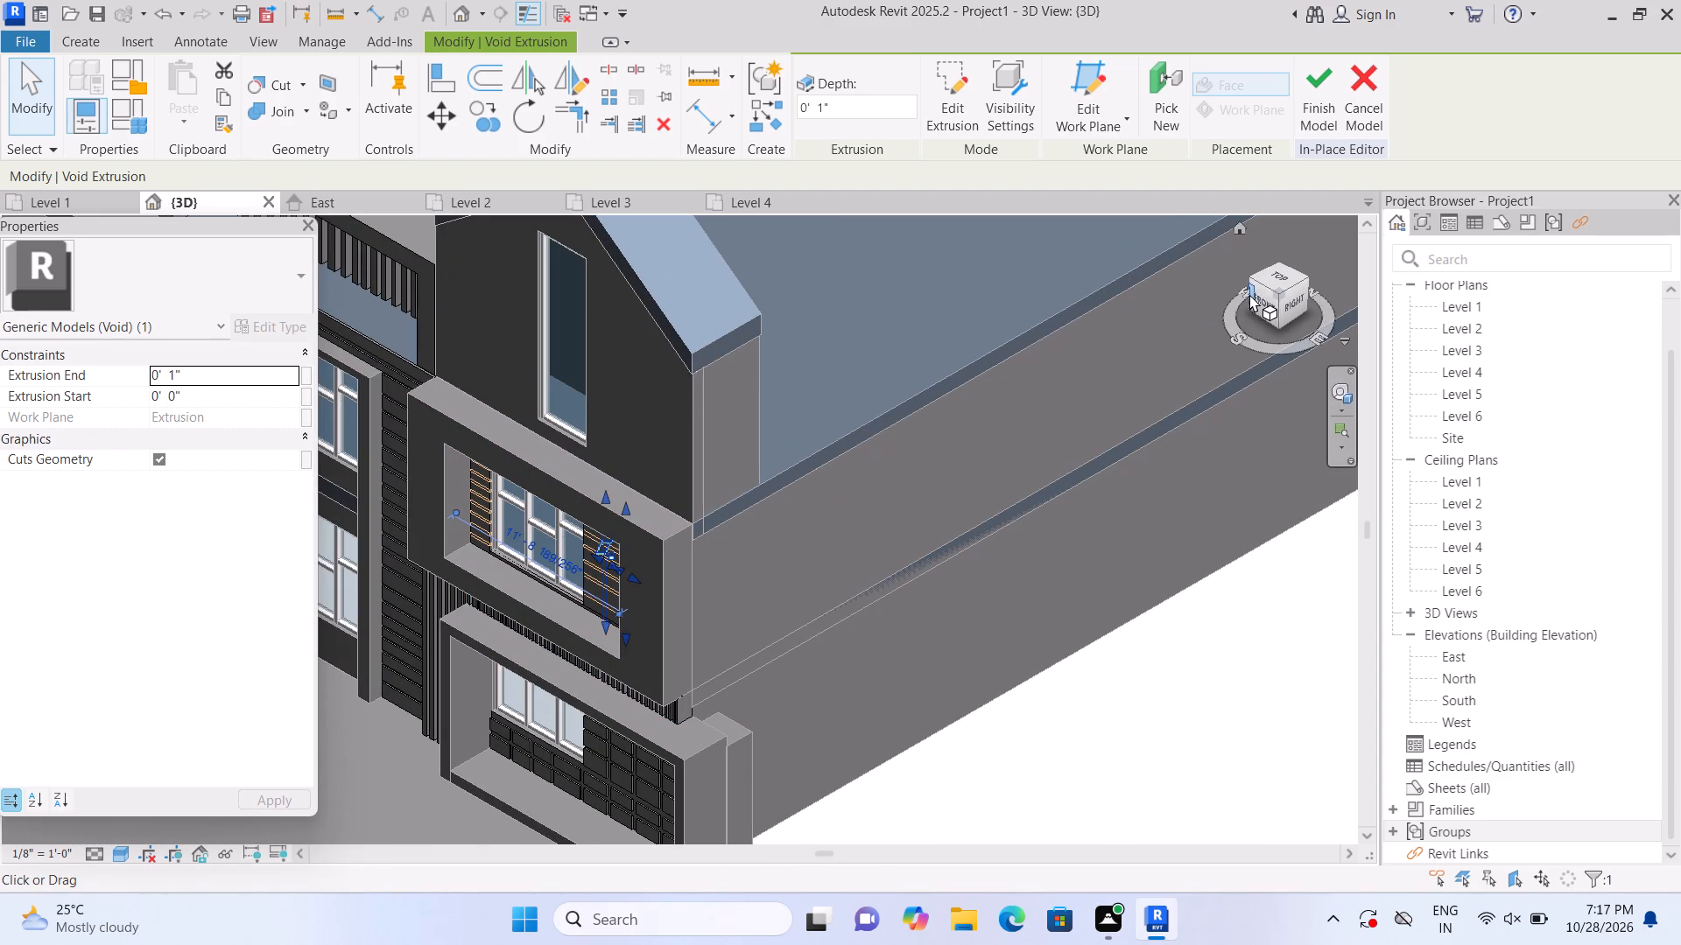
{"action": "left_click", "coordinate": [1237, 227]}
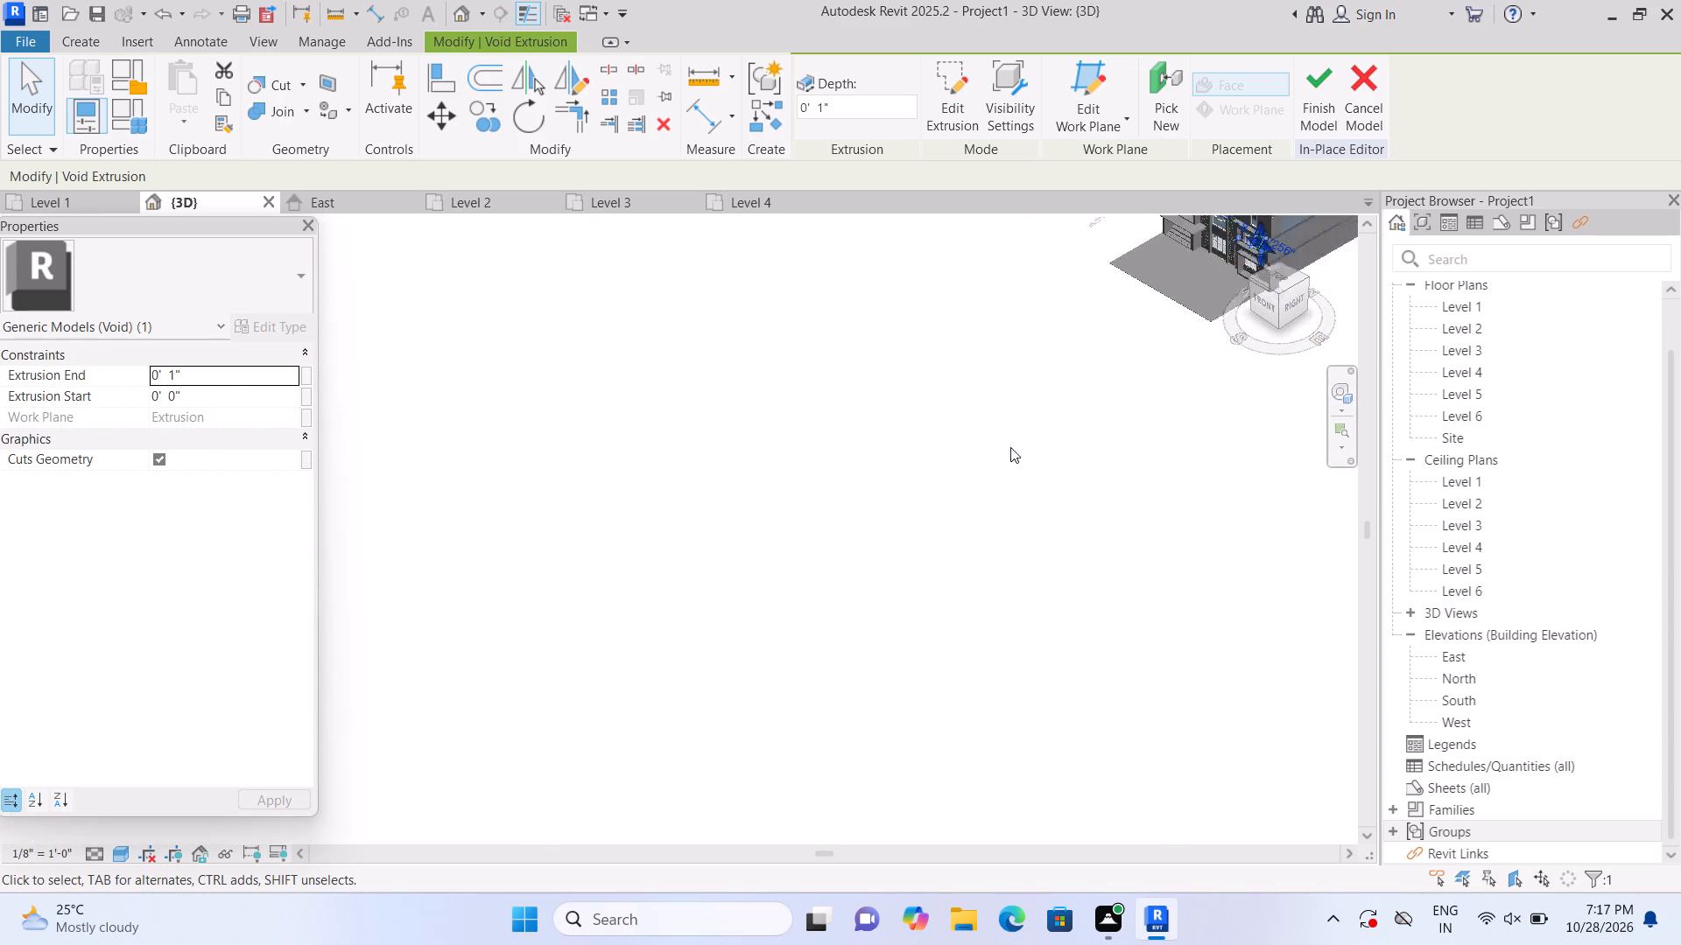
{"action": "left_click", "coordinate": [1266, 311]}
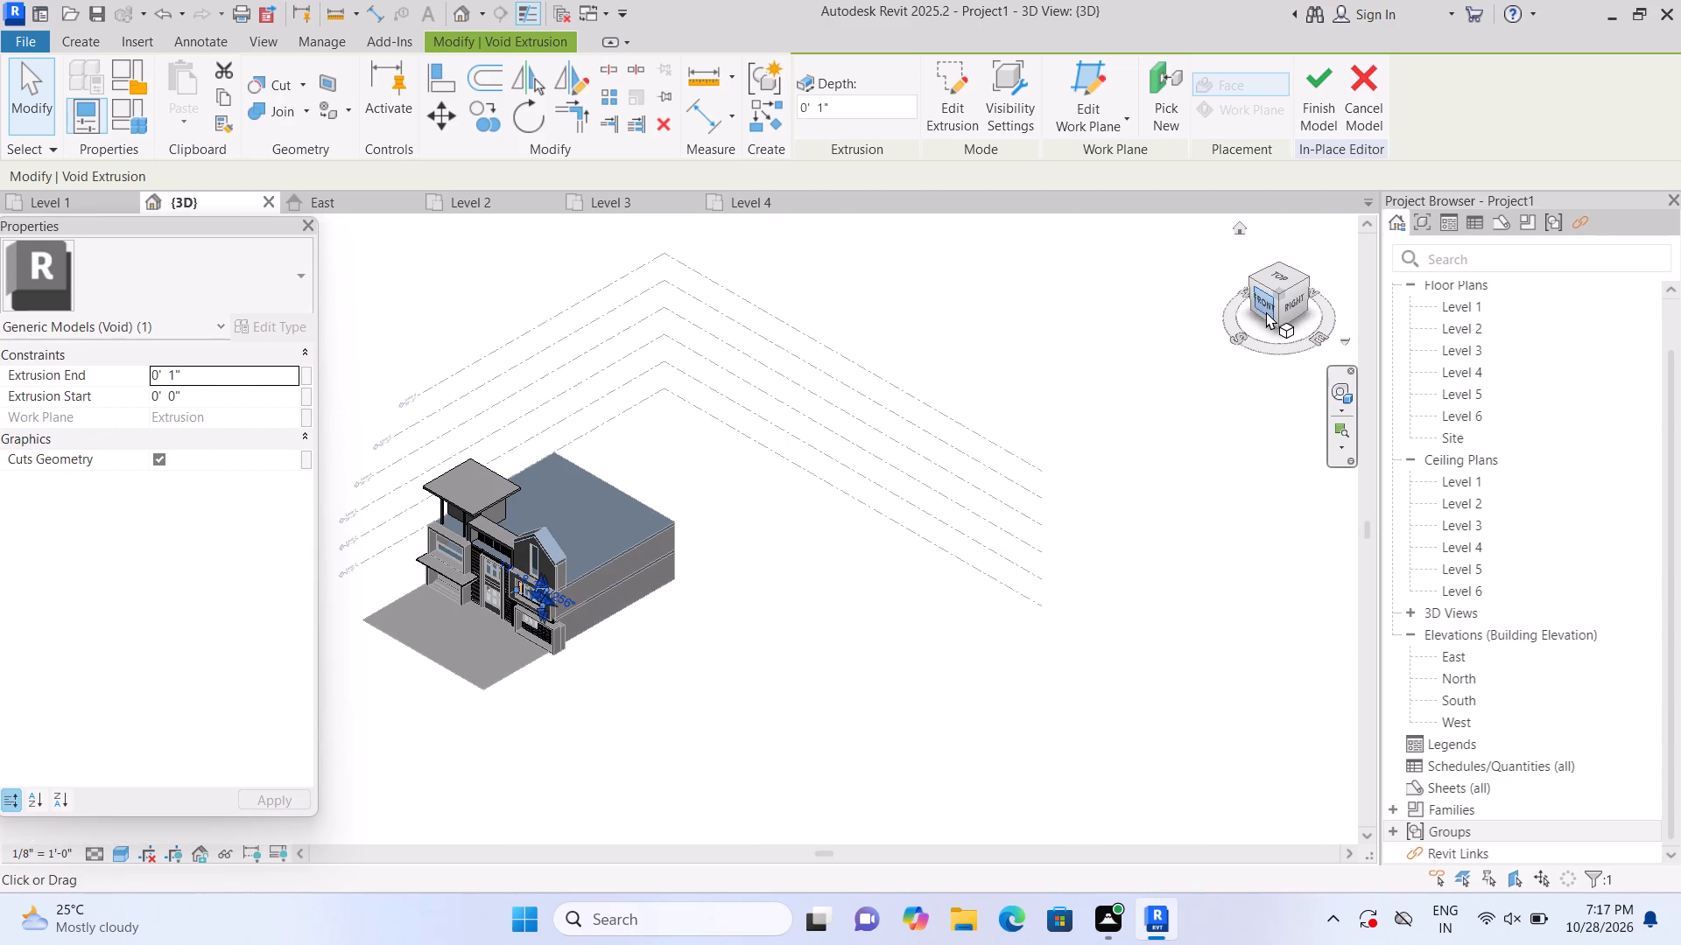
{"action": "scroll", "coordinate": [621, 731], "scroll_direction": "down", "scroll_amount": 3}
{"action": "scroll", "coordinate": [709, 646], "scroll_direction": "down", "scroll_amount": 3}
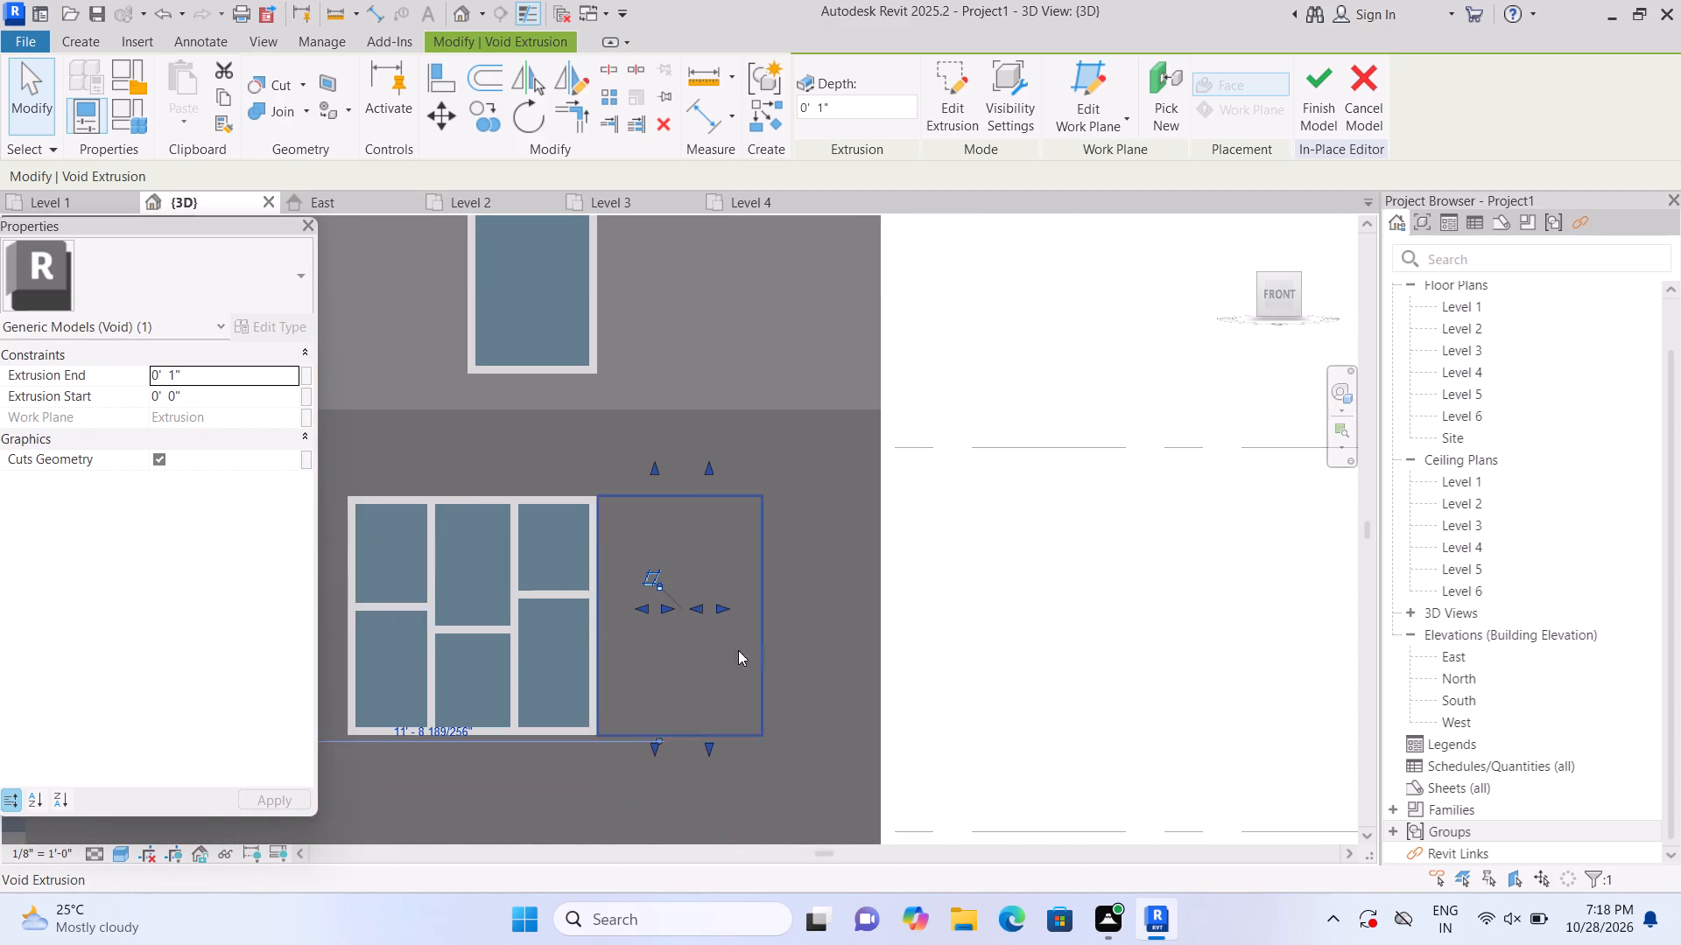
{"action": "middle_click_drag", "start_coordinate": [883, 596], "coordinate": [1096, 444]}
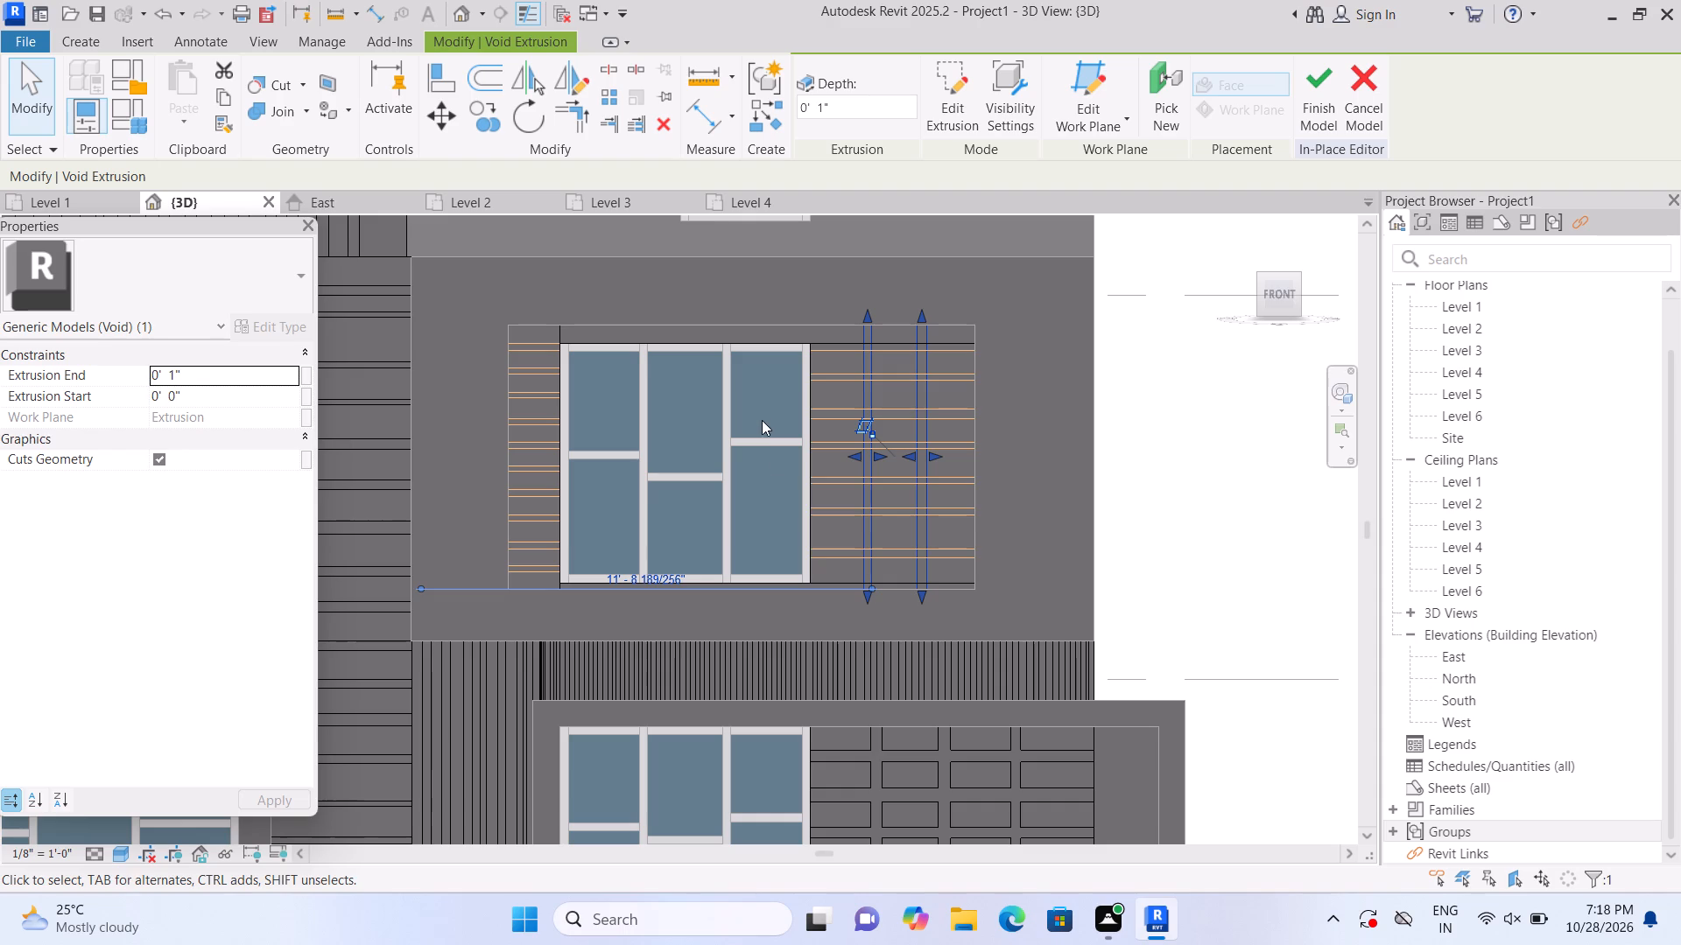
{"action": "scroll", "coordinate": [863, 563], "scroll_direction": "up", "scroll_amount": 2}
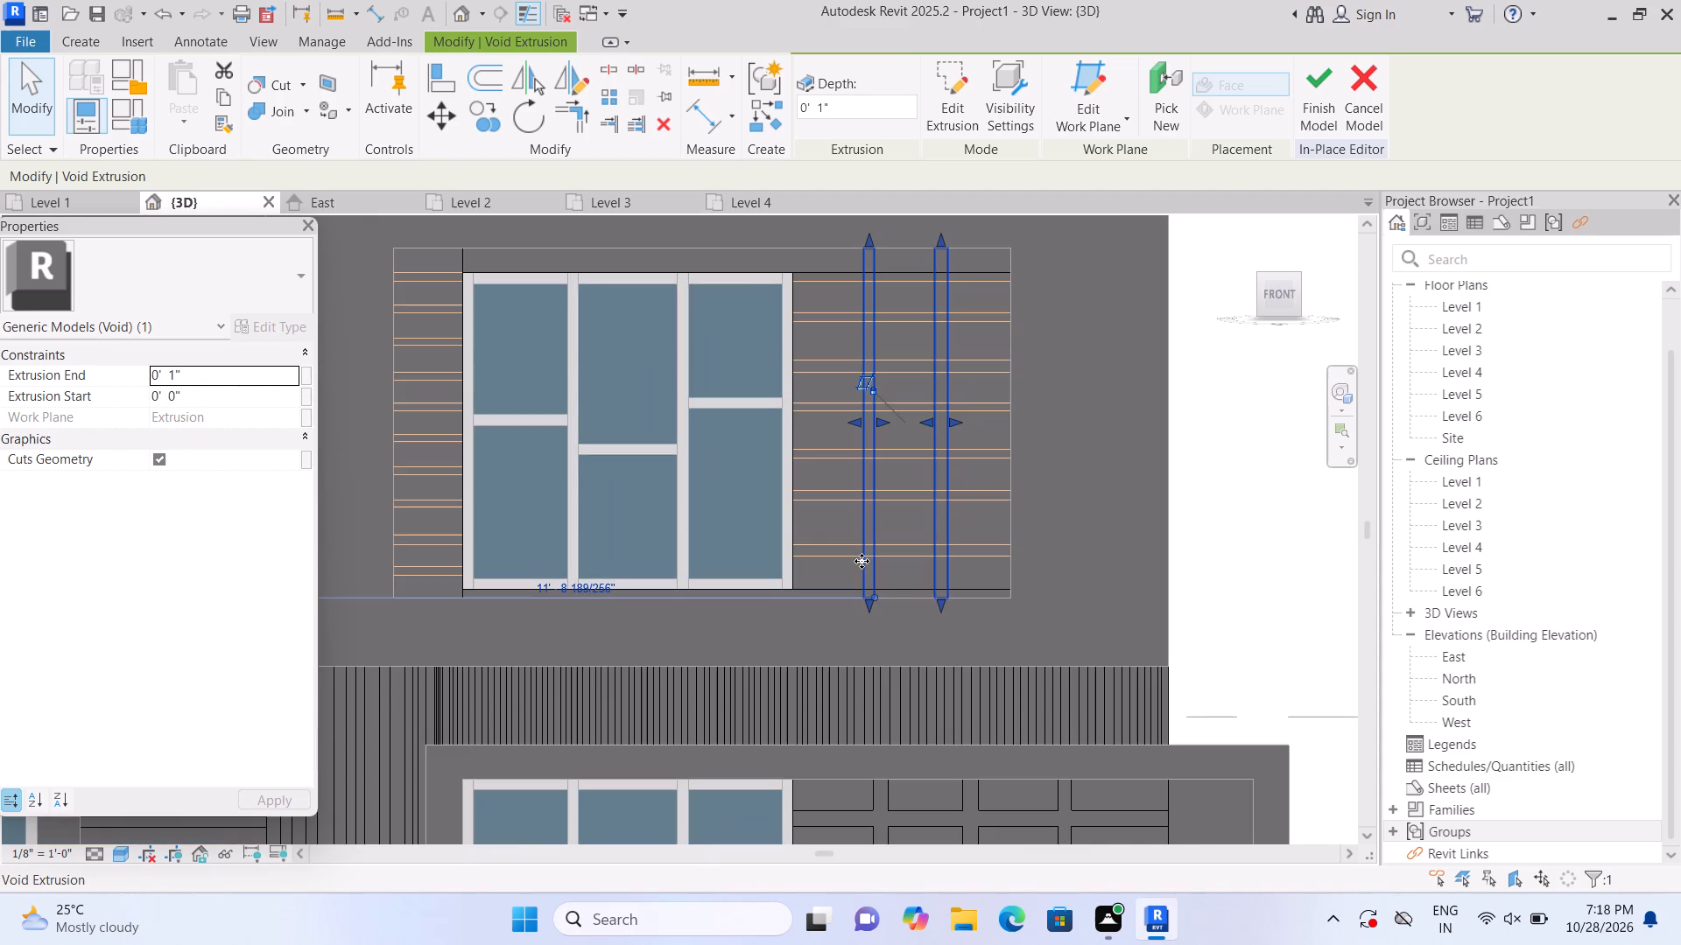
{"action": "left_click", "coordinate": [972, 409]}
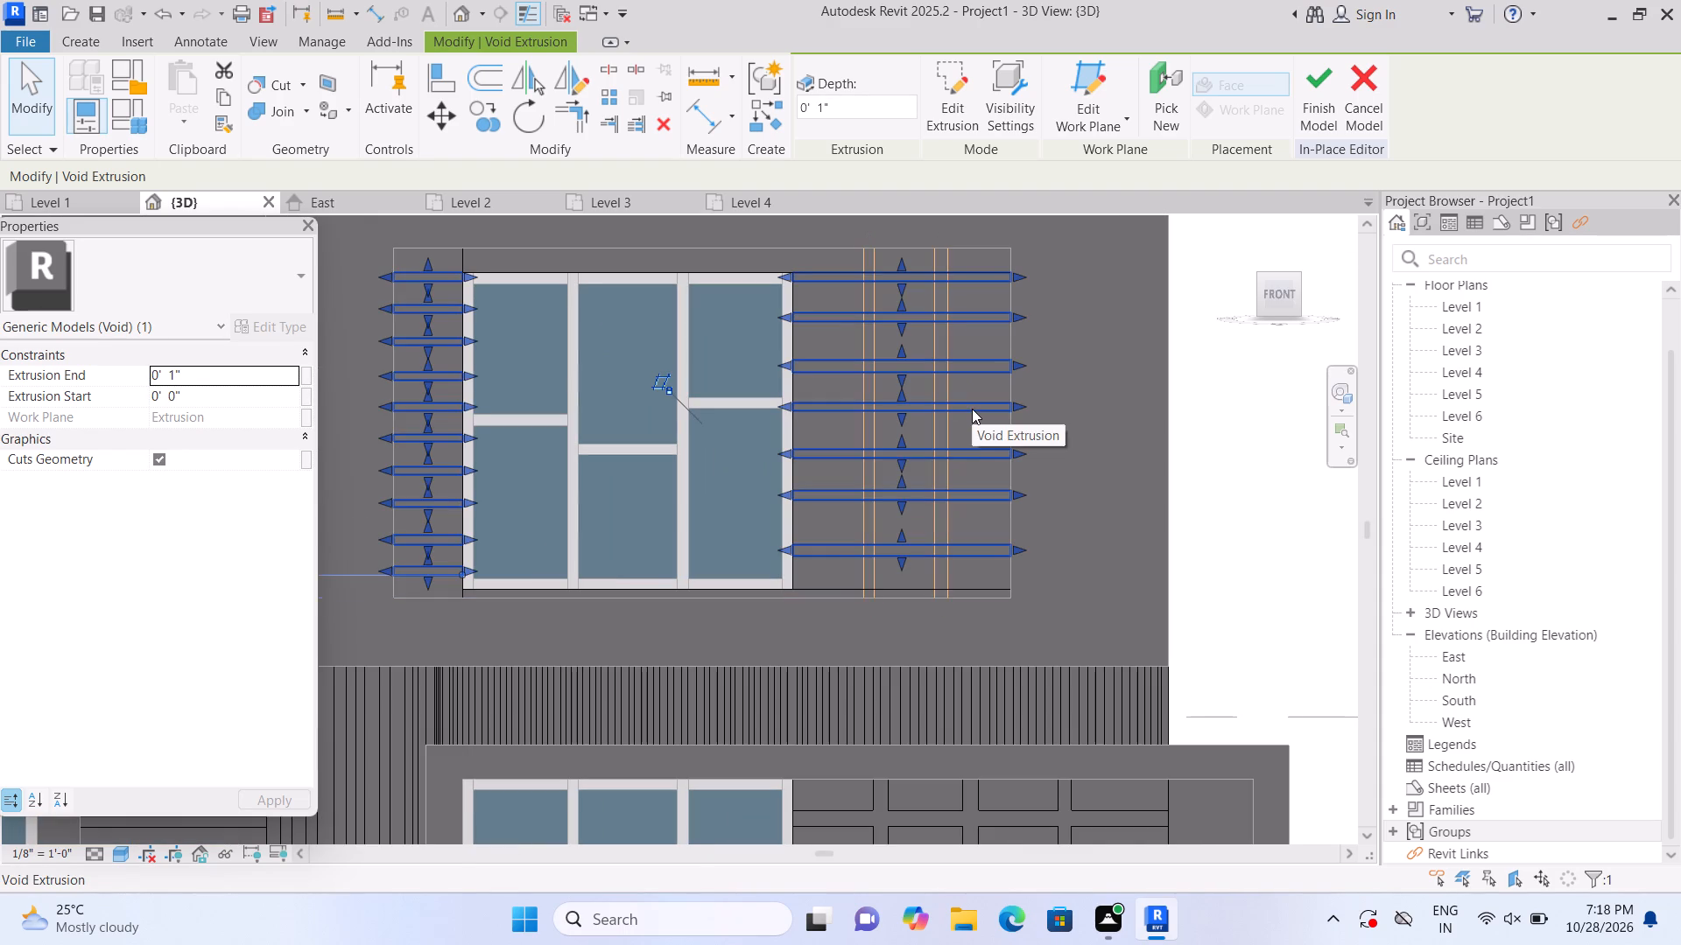
{"action": "left_click", "coordinate": [943, 458]}
{"action": "left_click", "coordinate": [1200, 430]}
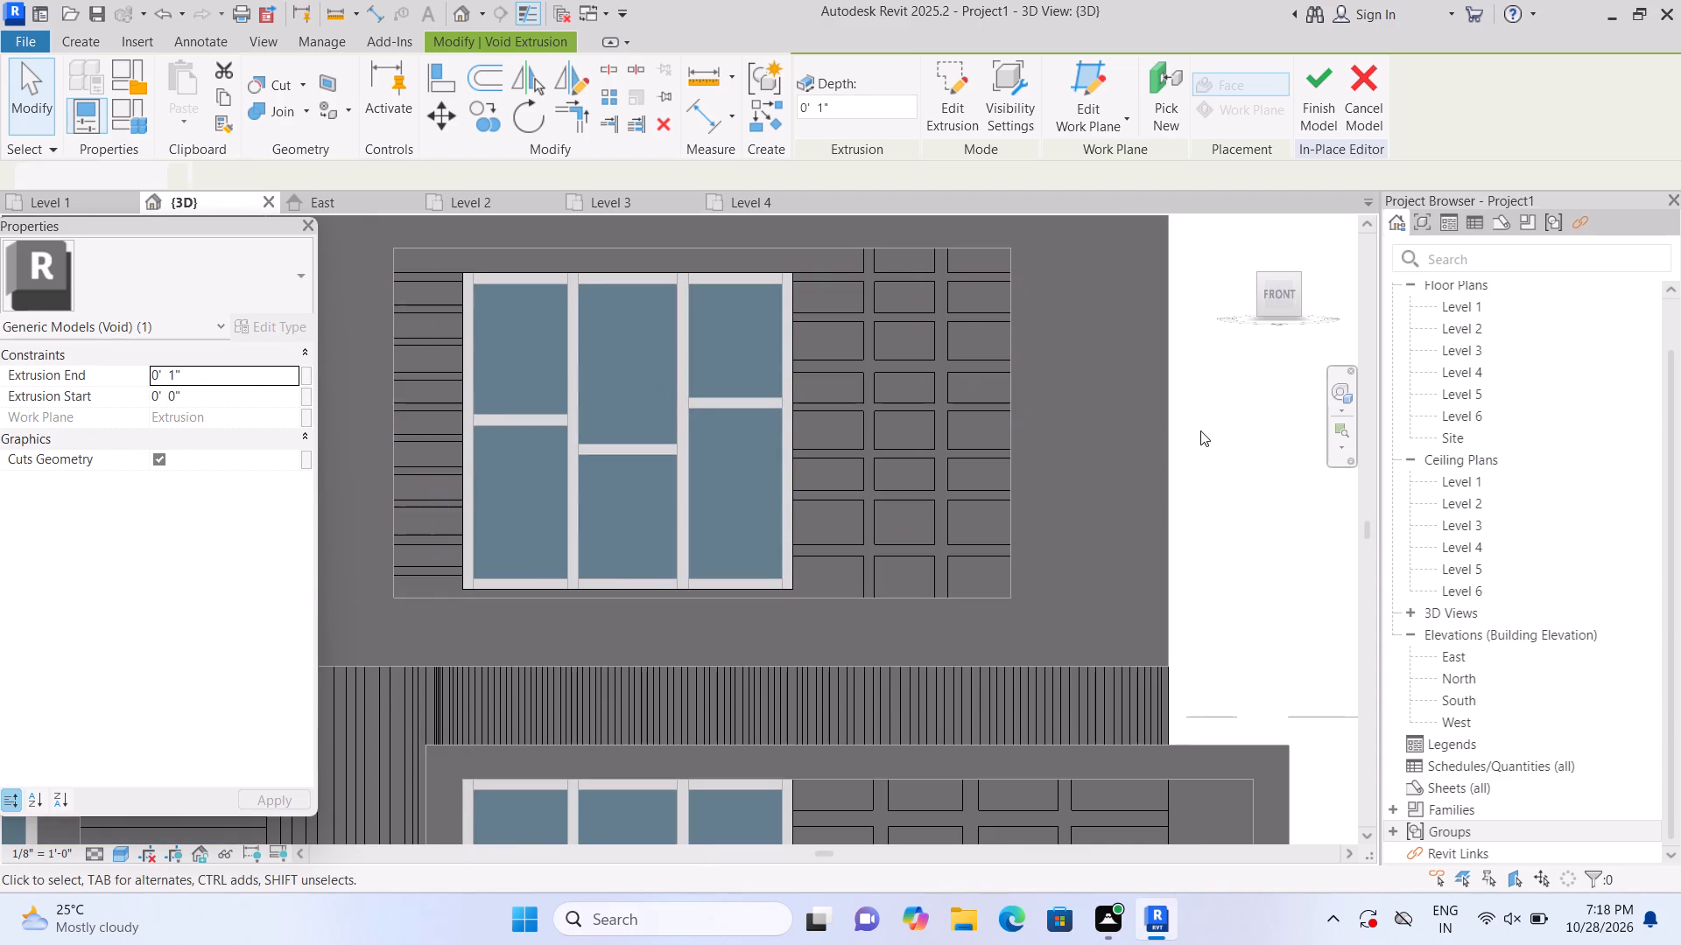
{"action": "scroll", "coordinate": [1199, 430], "scroll_direction": "down", "scroll_amount": 3}
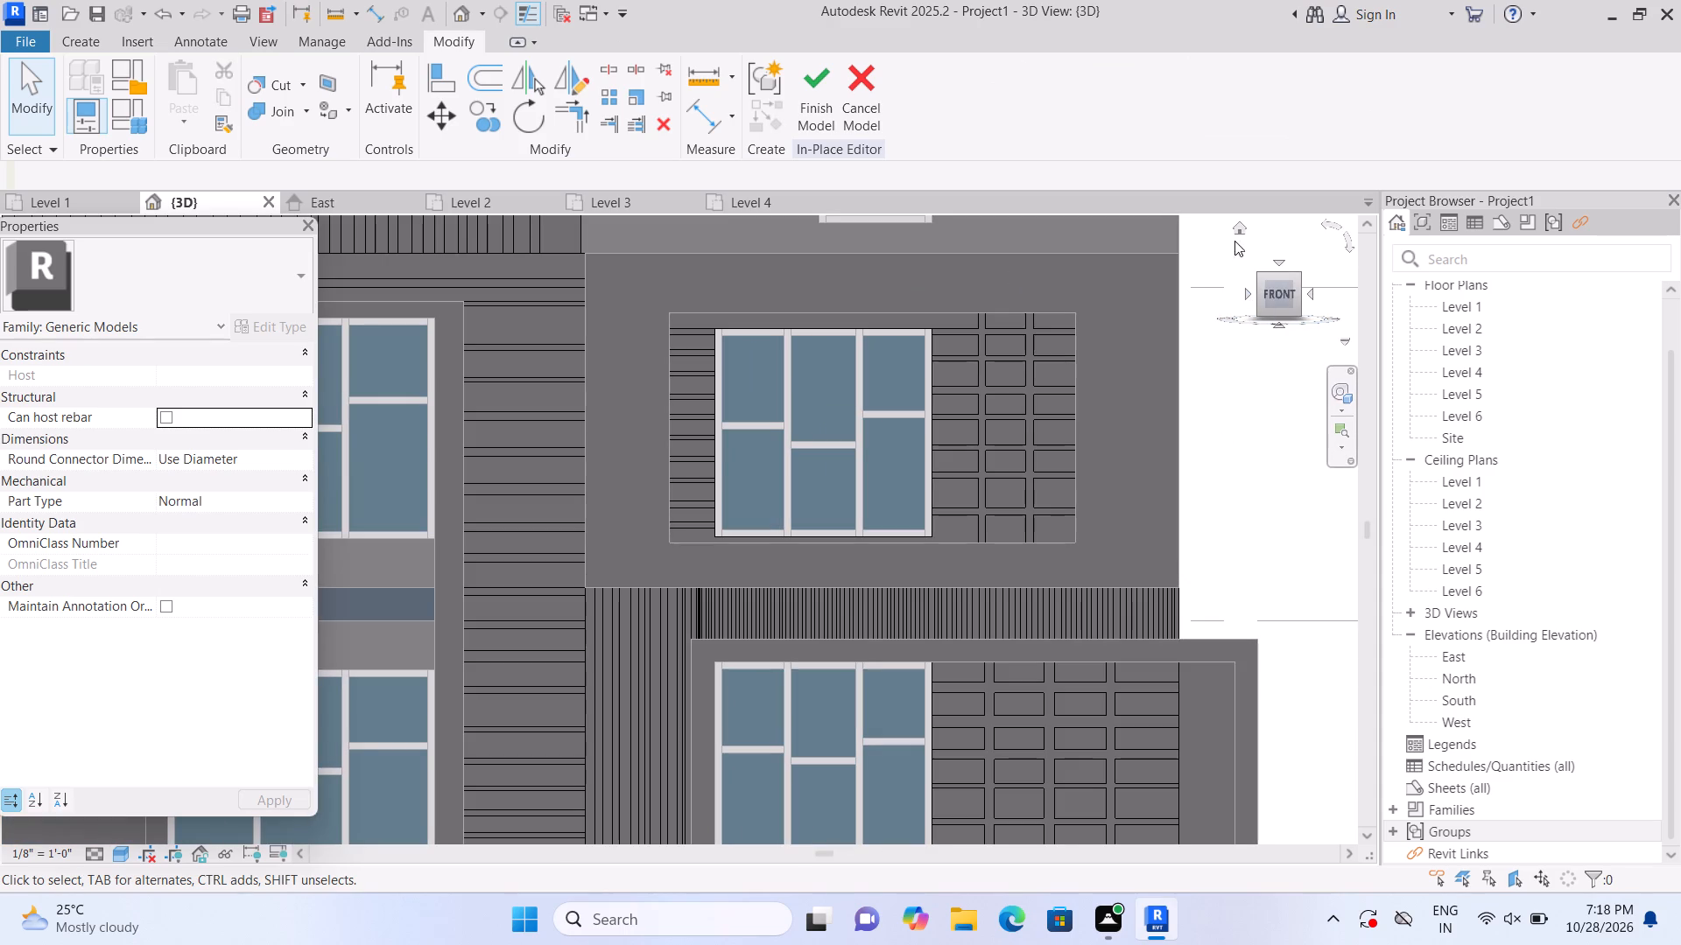
{"action": "left_click", "coordinate": [1237, 227]}
{"action": "scroll", "coordinate": [454, 654], "scroll_direction": "up", "scroll_amount": 3}
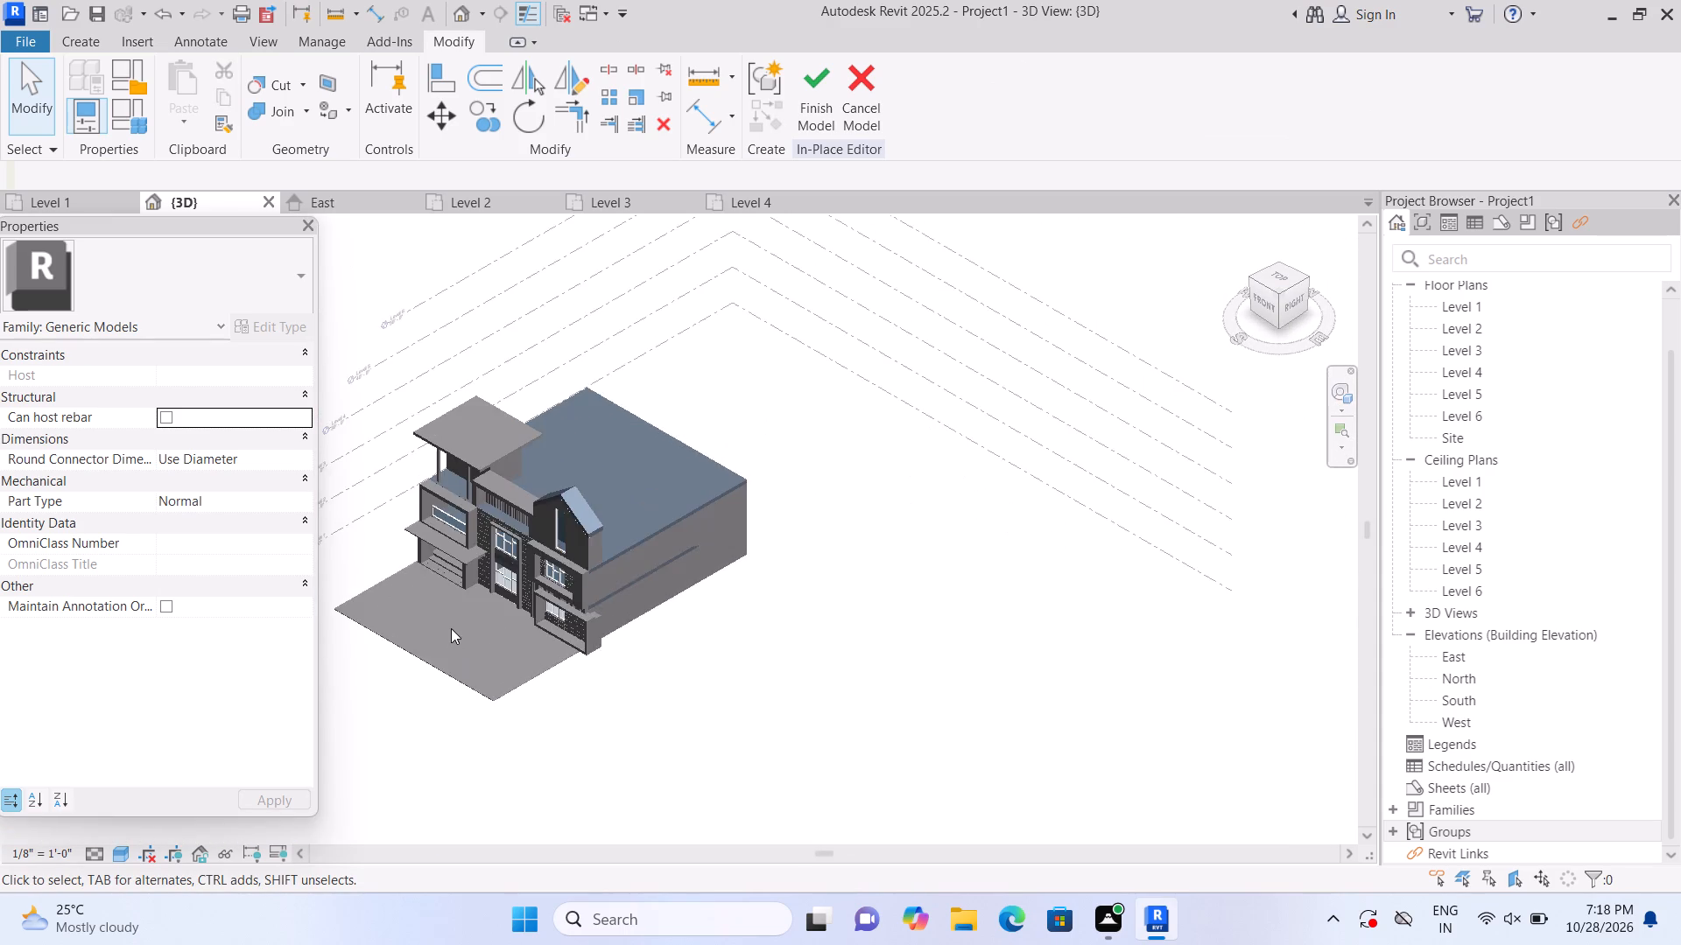
{"action": "scroll", "coordinate": [451, 628], "scroll_direction": "up", "scroll_amount": 5}
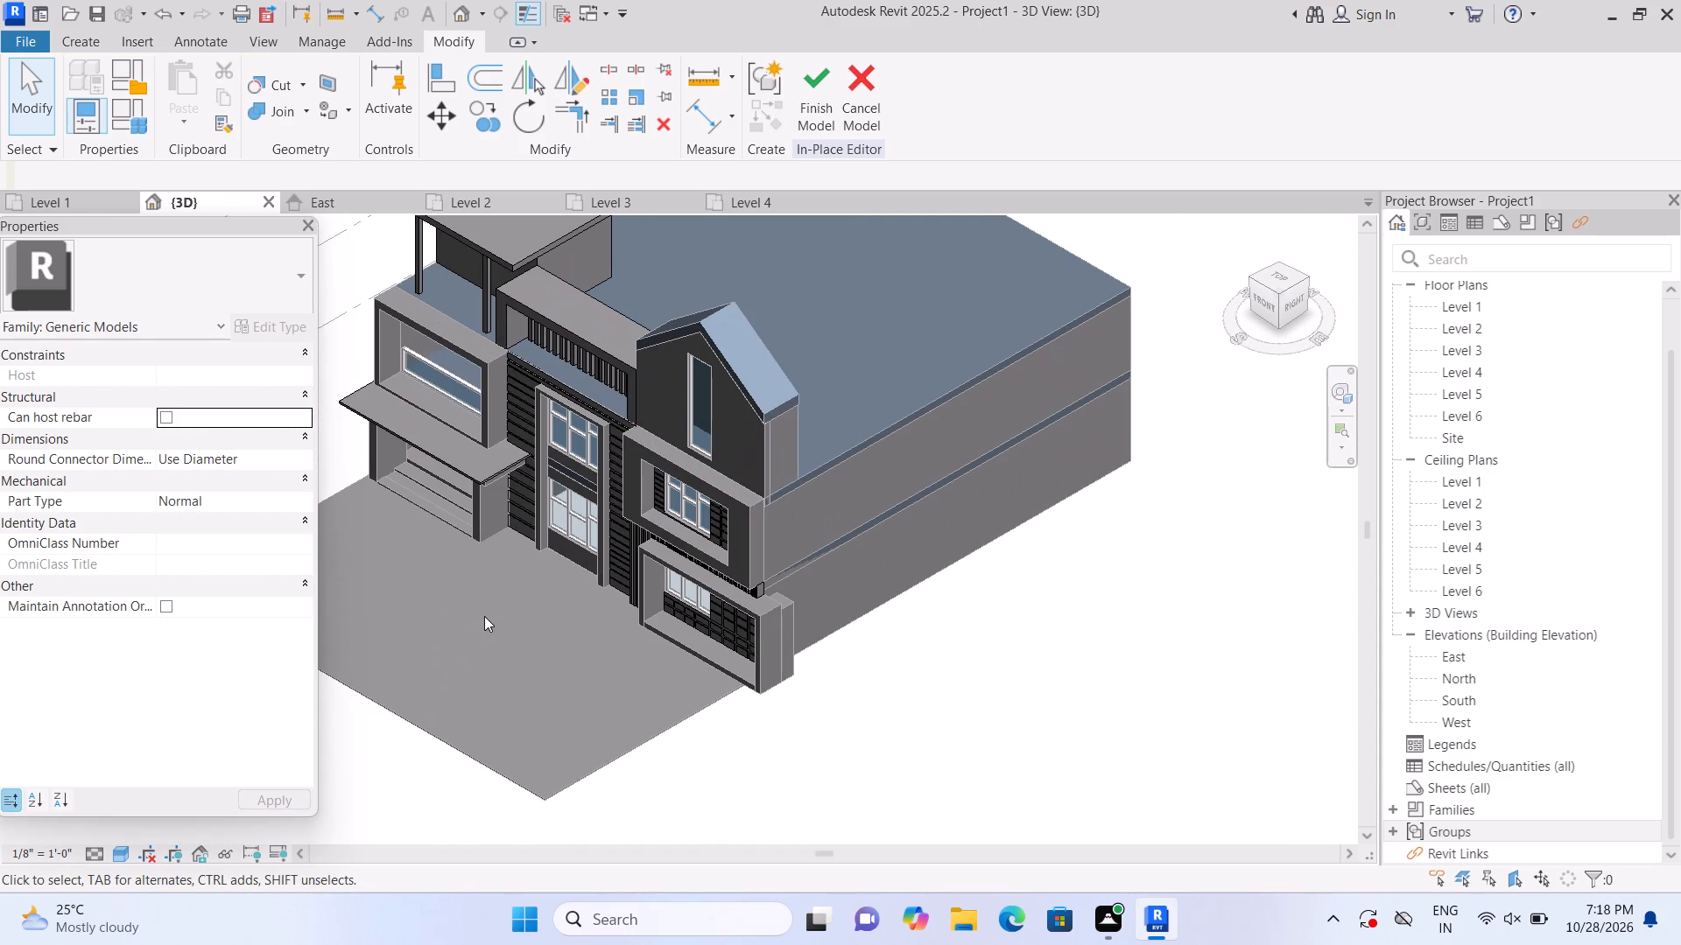
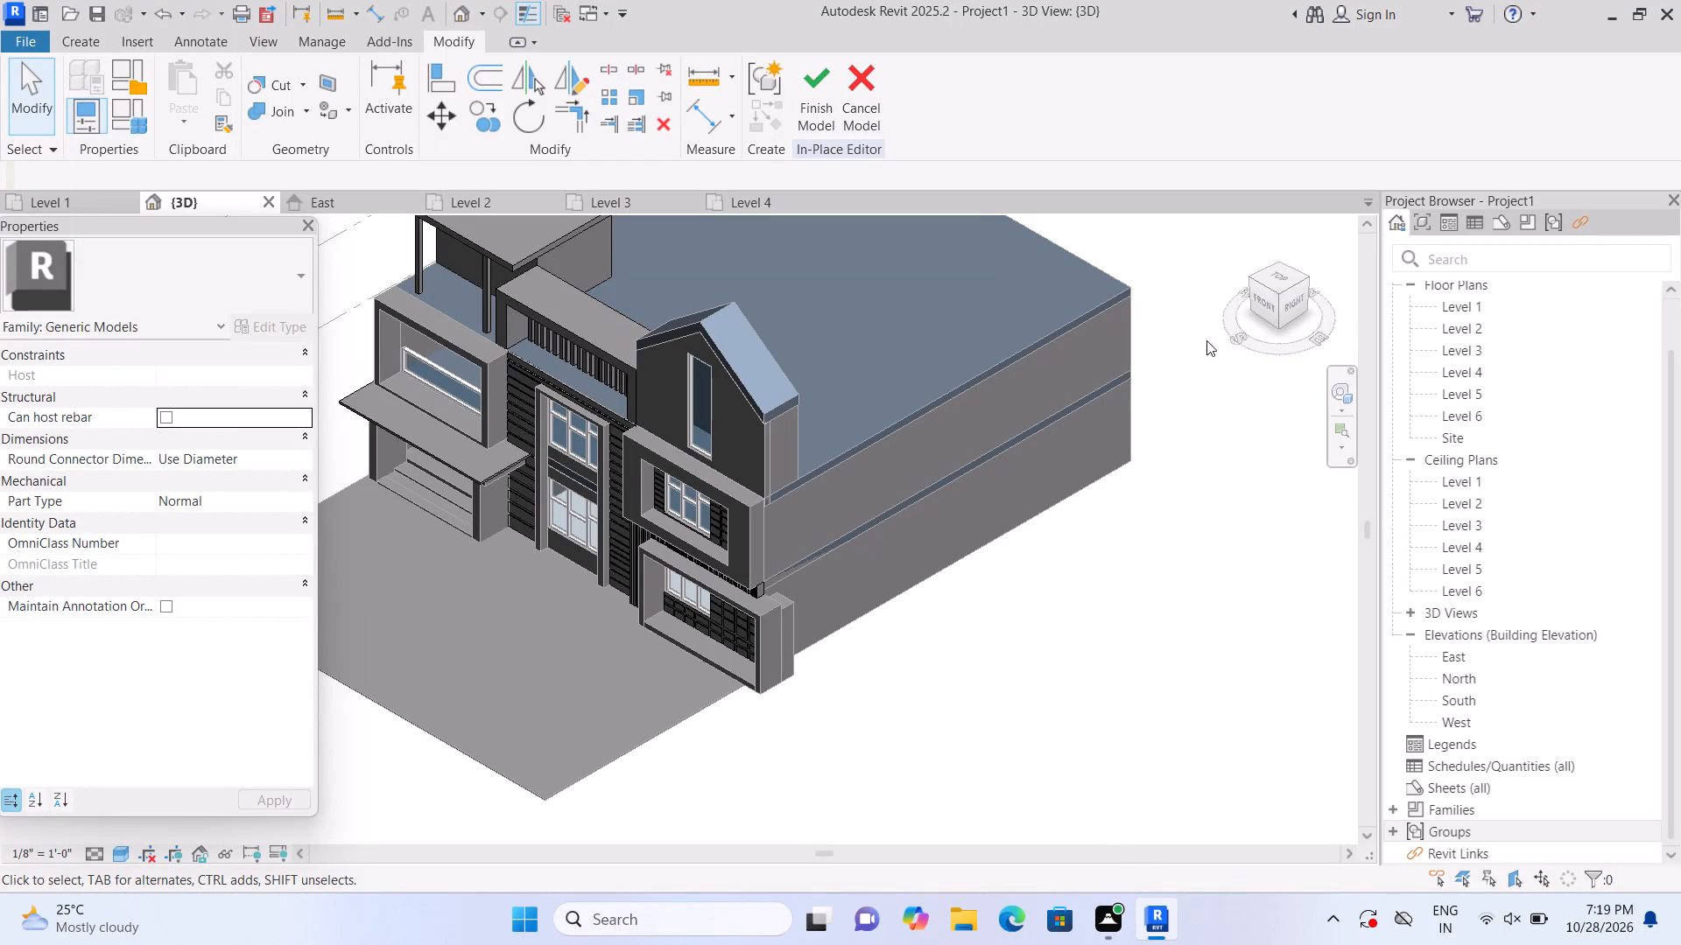
Start a new solid extrusion and pick the 9" wall's face between the two stacked central windows as its work plane.
{"action": "left_click", "coordinate": [1267, 296]}
{"action": "scroll", "coordinate": [535, 610], "scroll_direction": "up", "scroll_amount": 3}
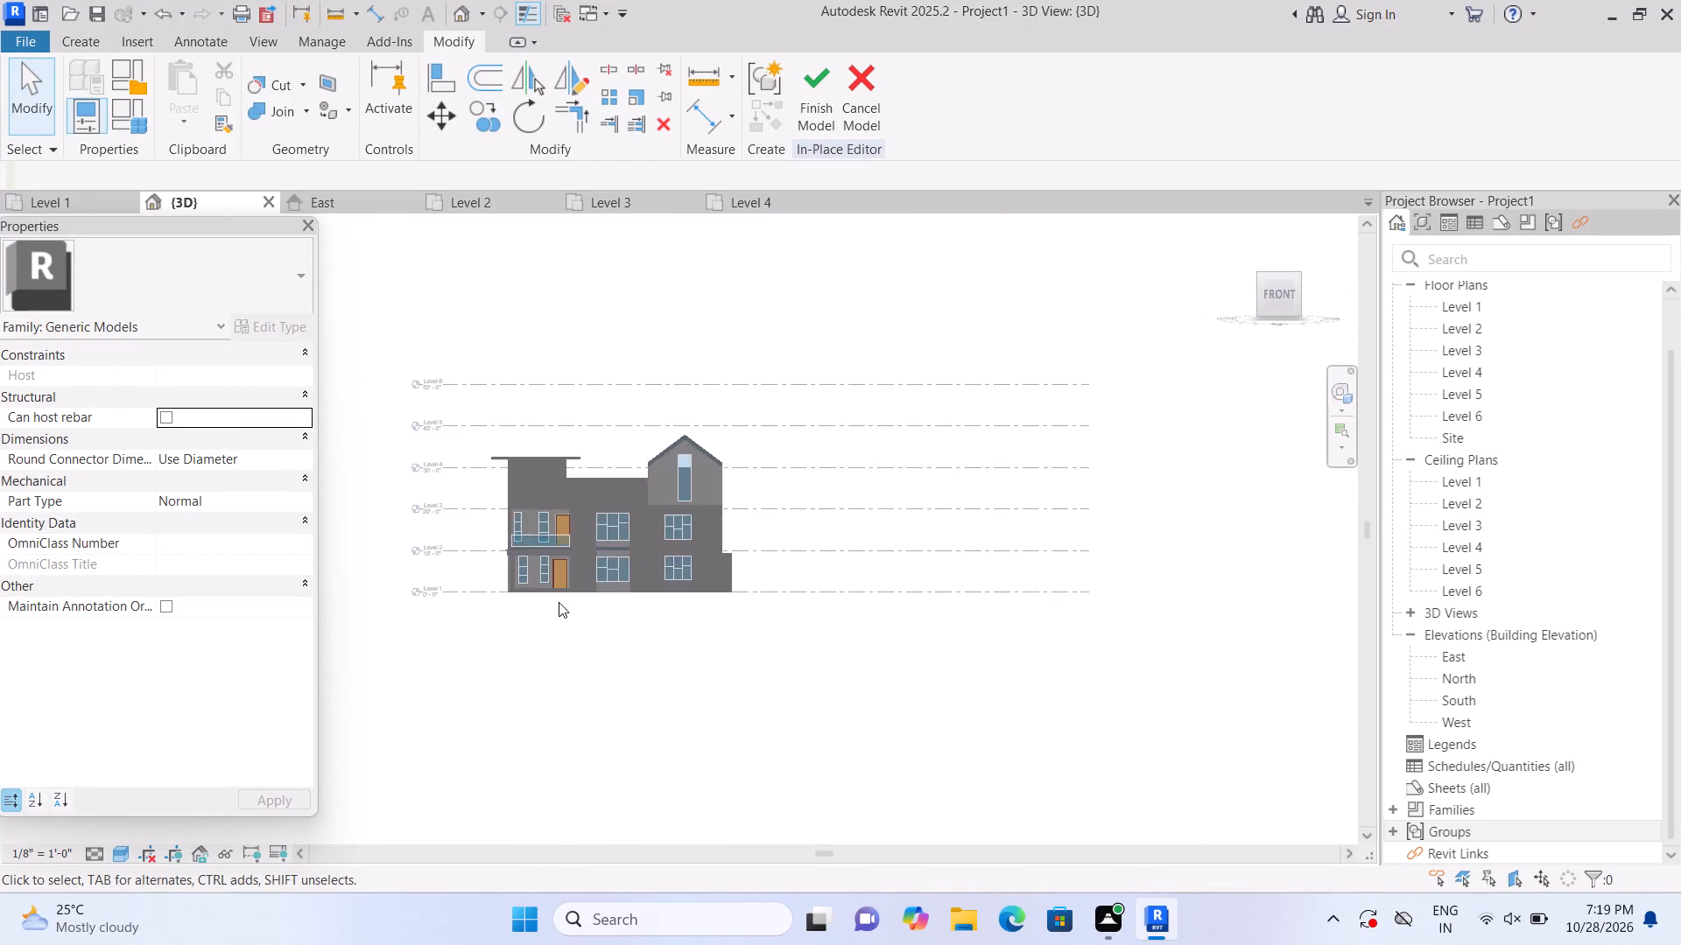
{"action": "scroll", "coordinate": [559, 602], "scroll_direction": "up", "scroll_amount": 9}
{"action": "middle_click_drag", "start_coordinate": [631, 712], "coordinate": [651, 785]}
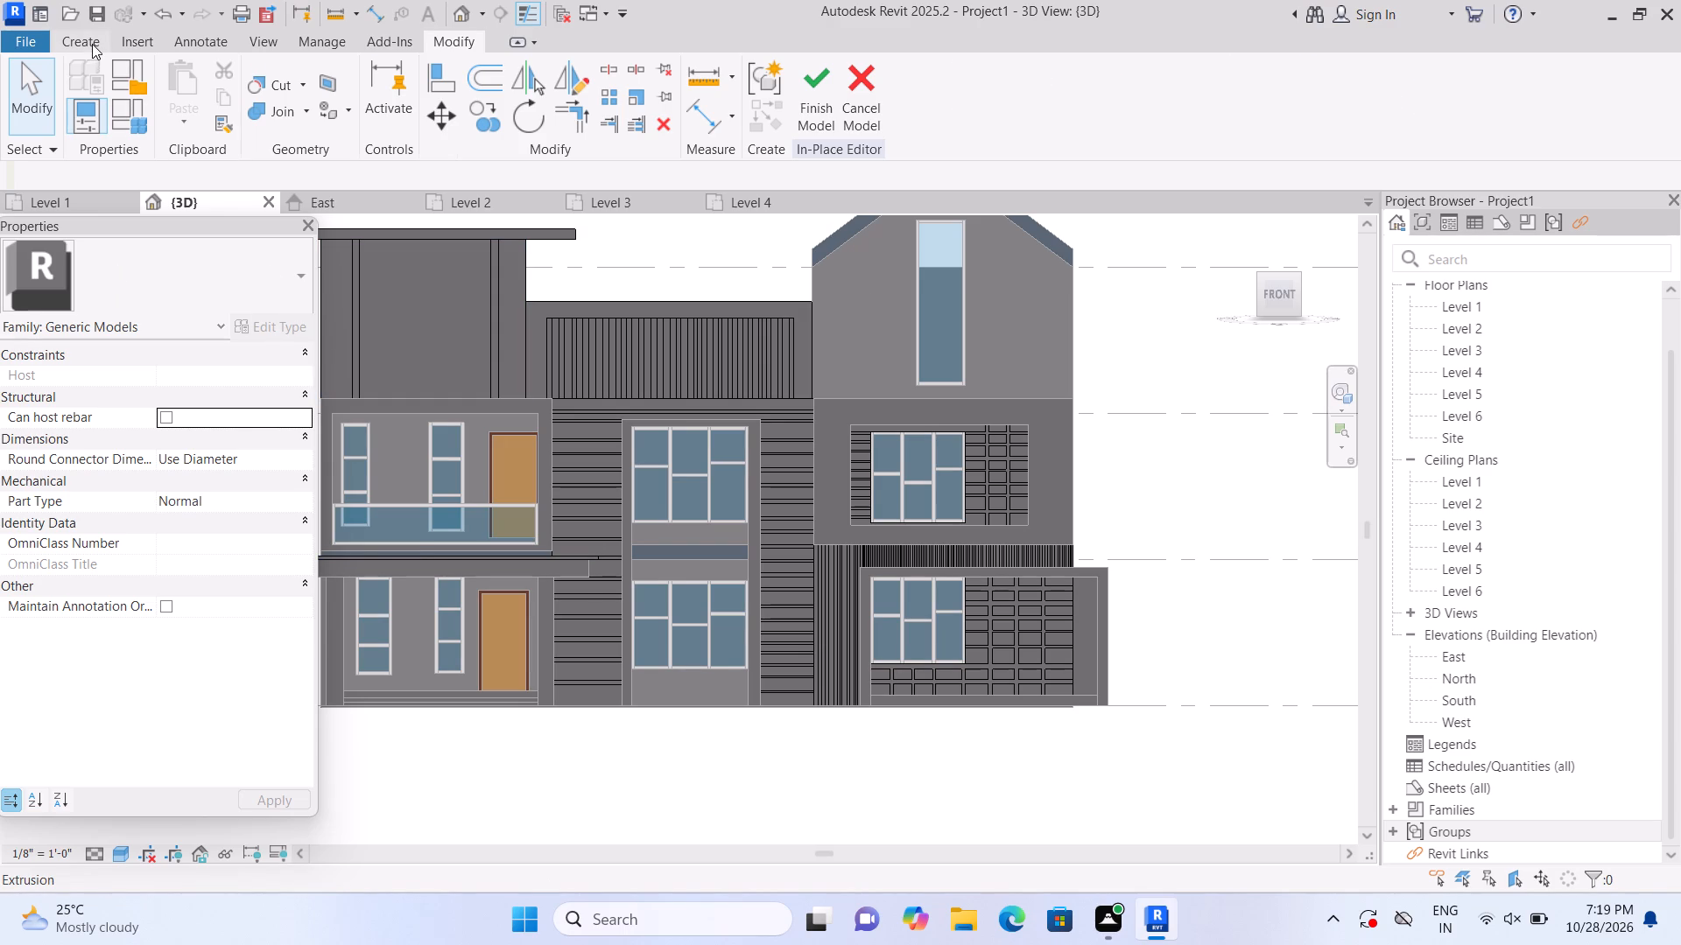
{"action": "left_click", "coordinate": [92, 44]}
{"action": "left_click", "coordinate": [185, 101]}
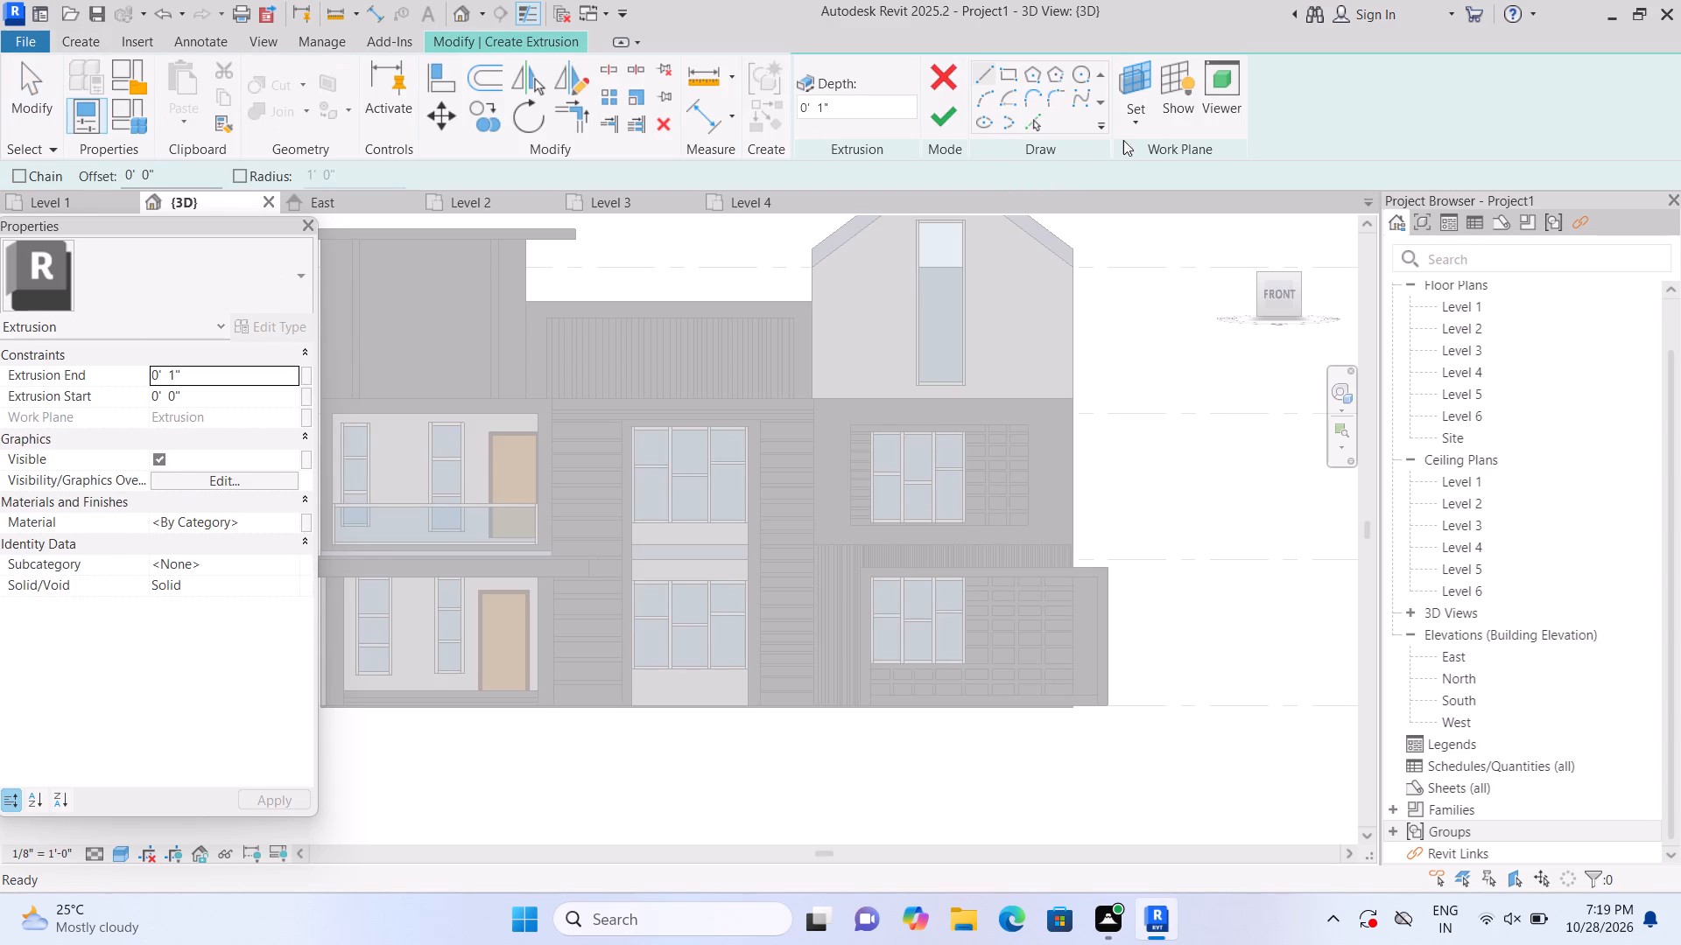
{"action": "left_click", "coordinate": [1143, 128]}
{"action": "left_click", "coordinate": [1133, 198]}
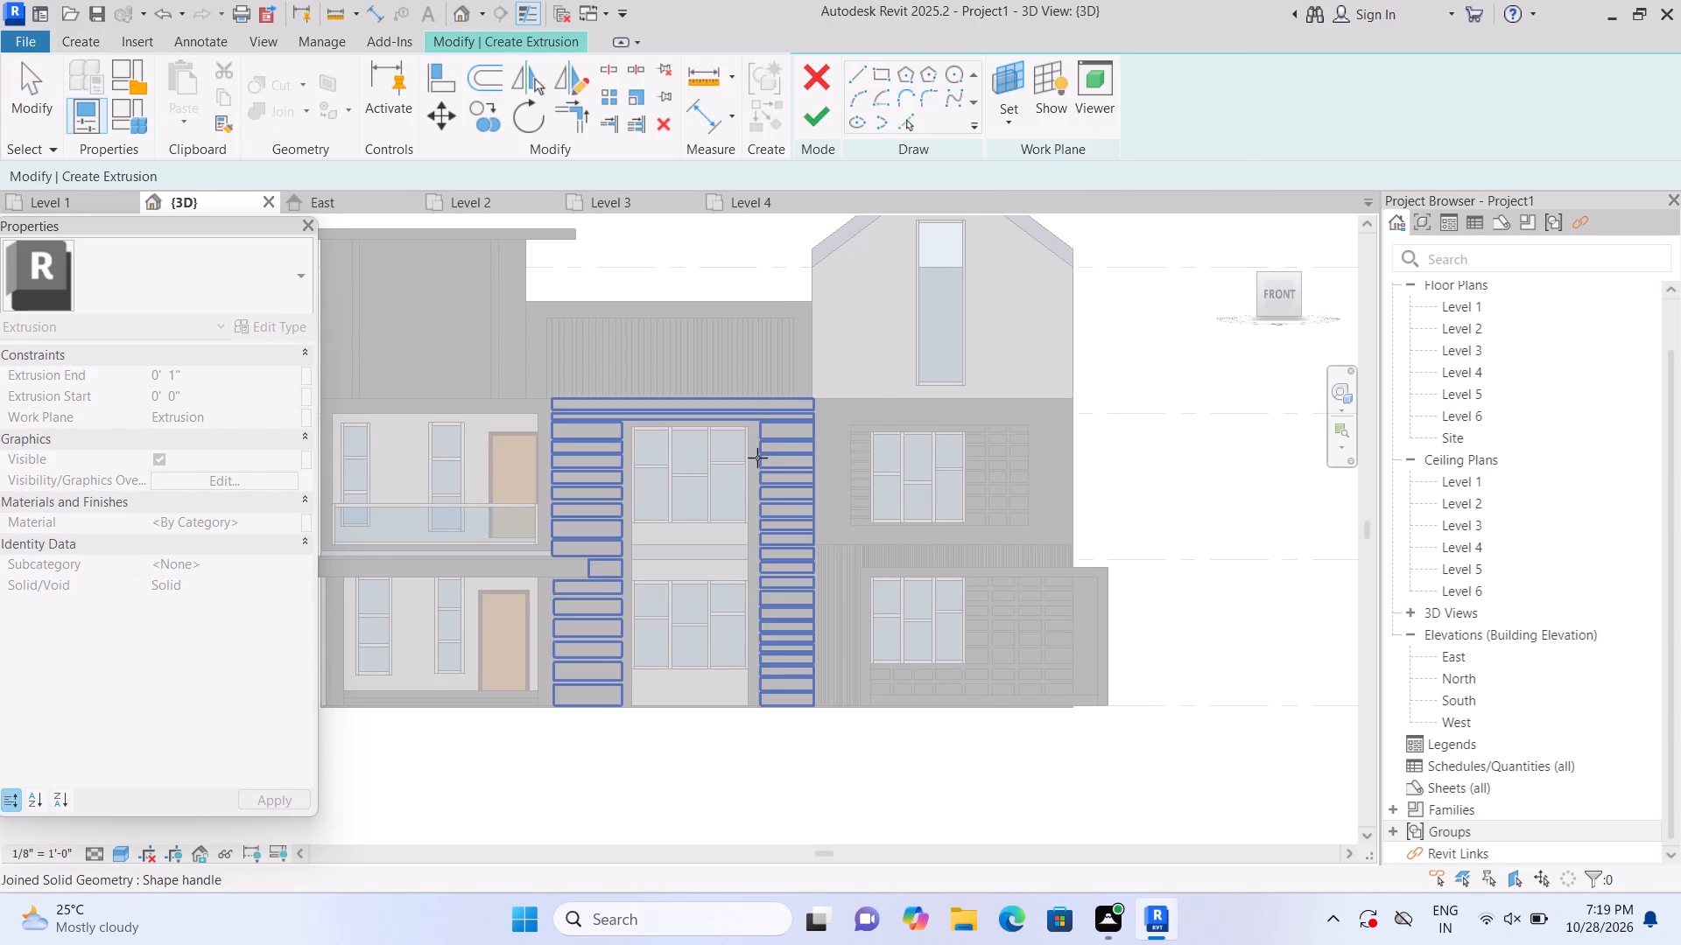
{"action": "left_click", "coordinate": [713, 529]}
{"action": "left_click", "coordinate": [1008, 76]}
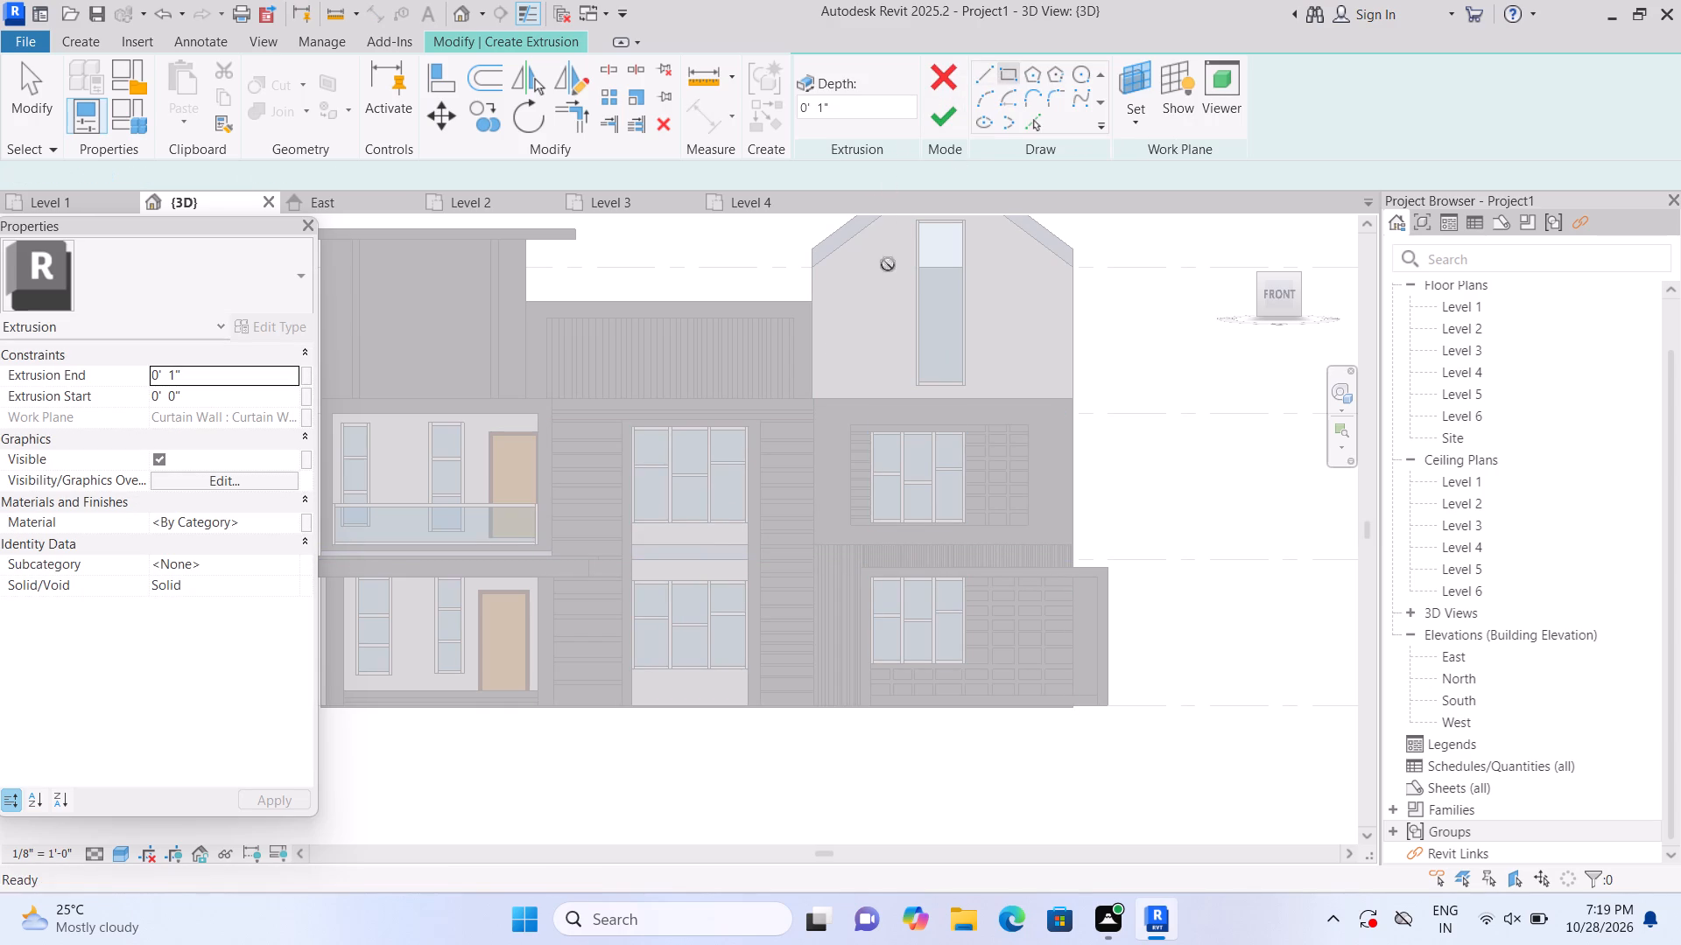
{"action": "scroll", "coordinate": [754, 467], "scroll_direction": "up", "scroll_amount": 2}
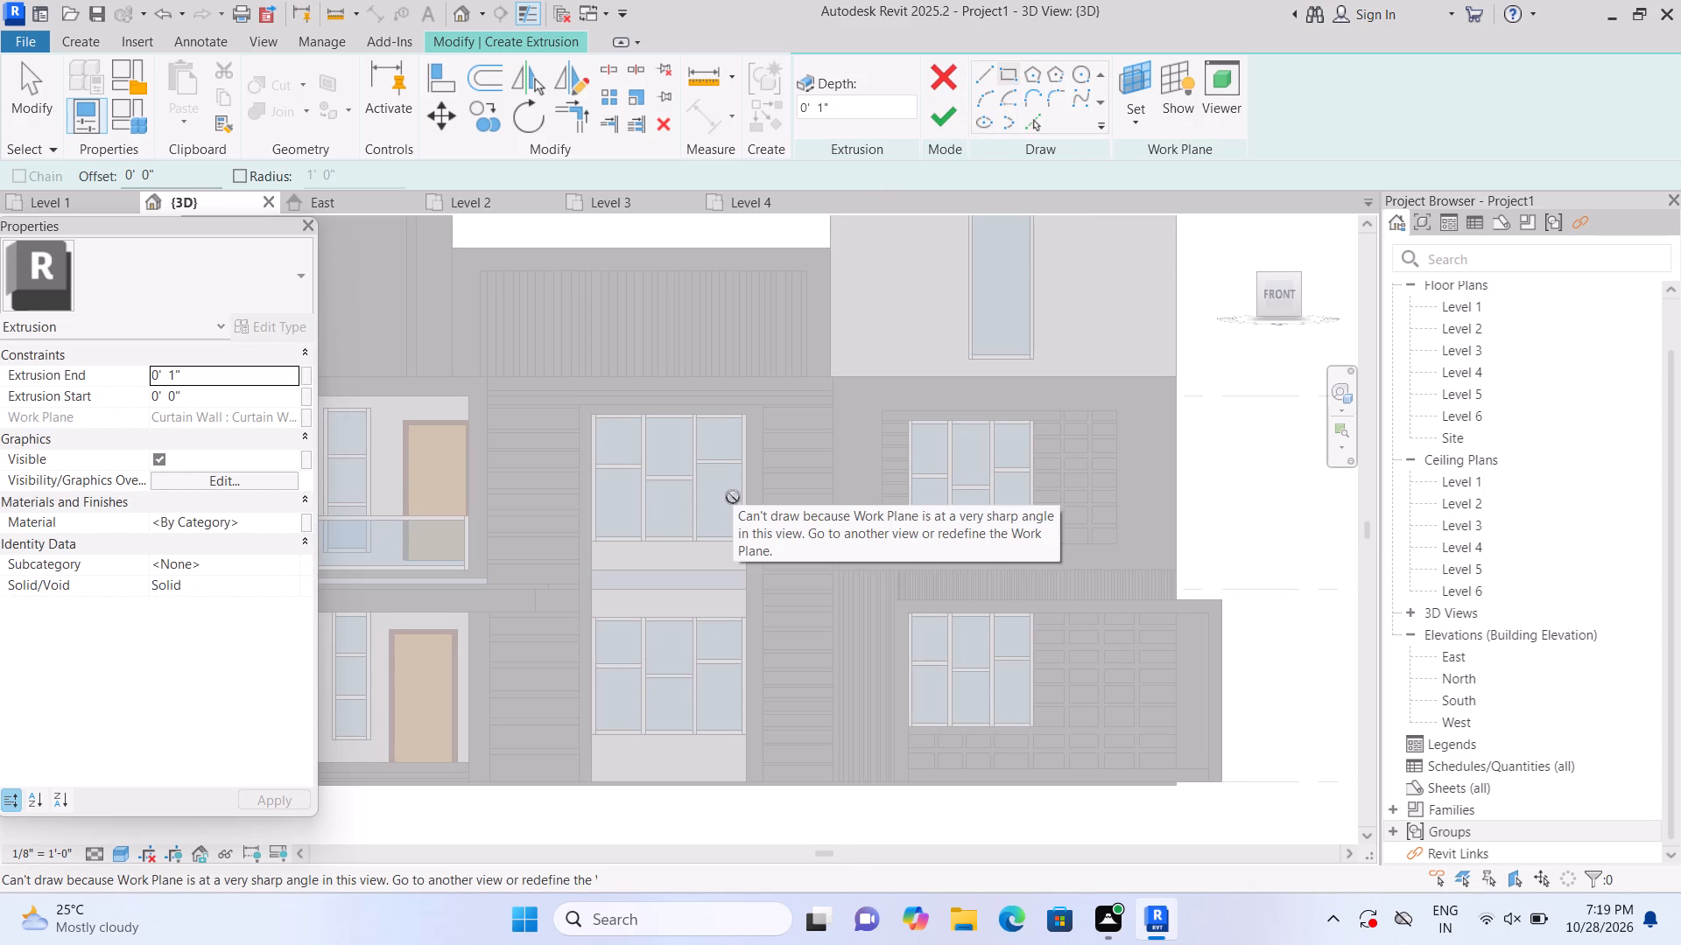
{"action": "key", "text": "Escape"}
{"action": "left_click", "coordinate": [997, 122]}
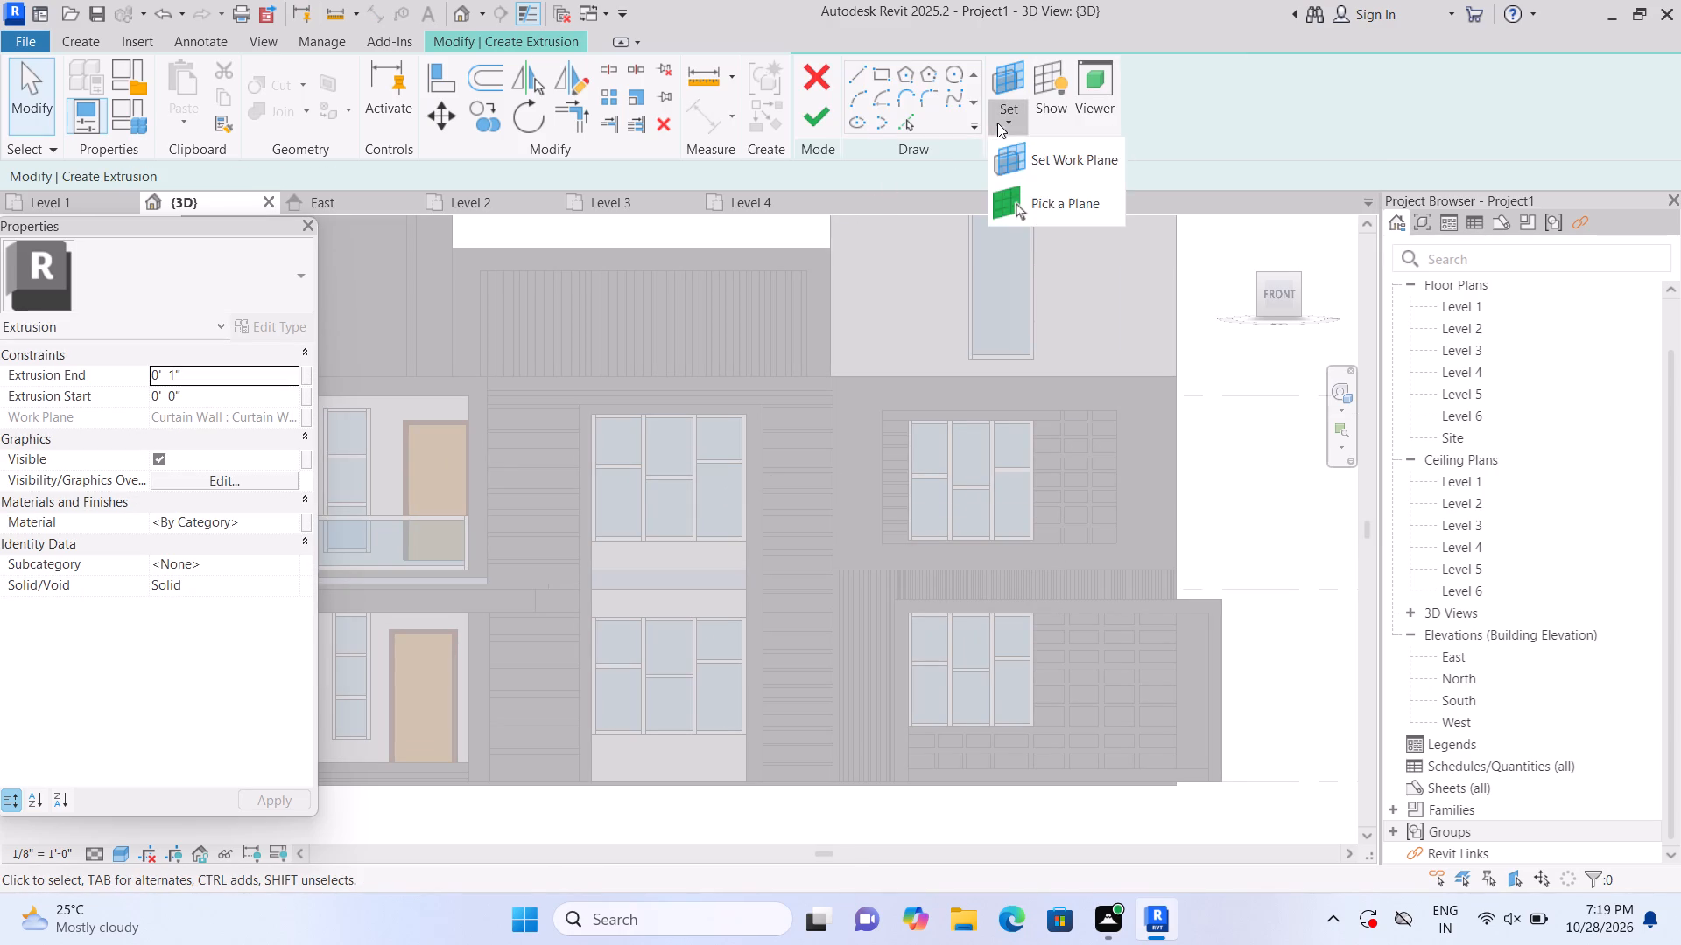
{"action": "left_click", "coordinate": [1011, 204]}
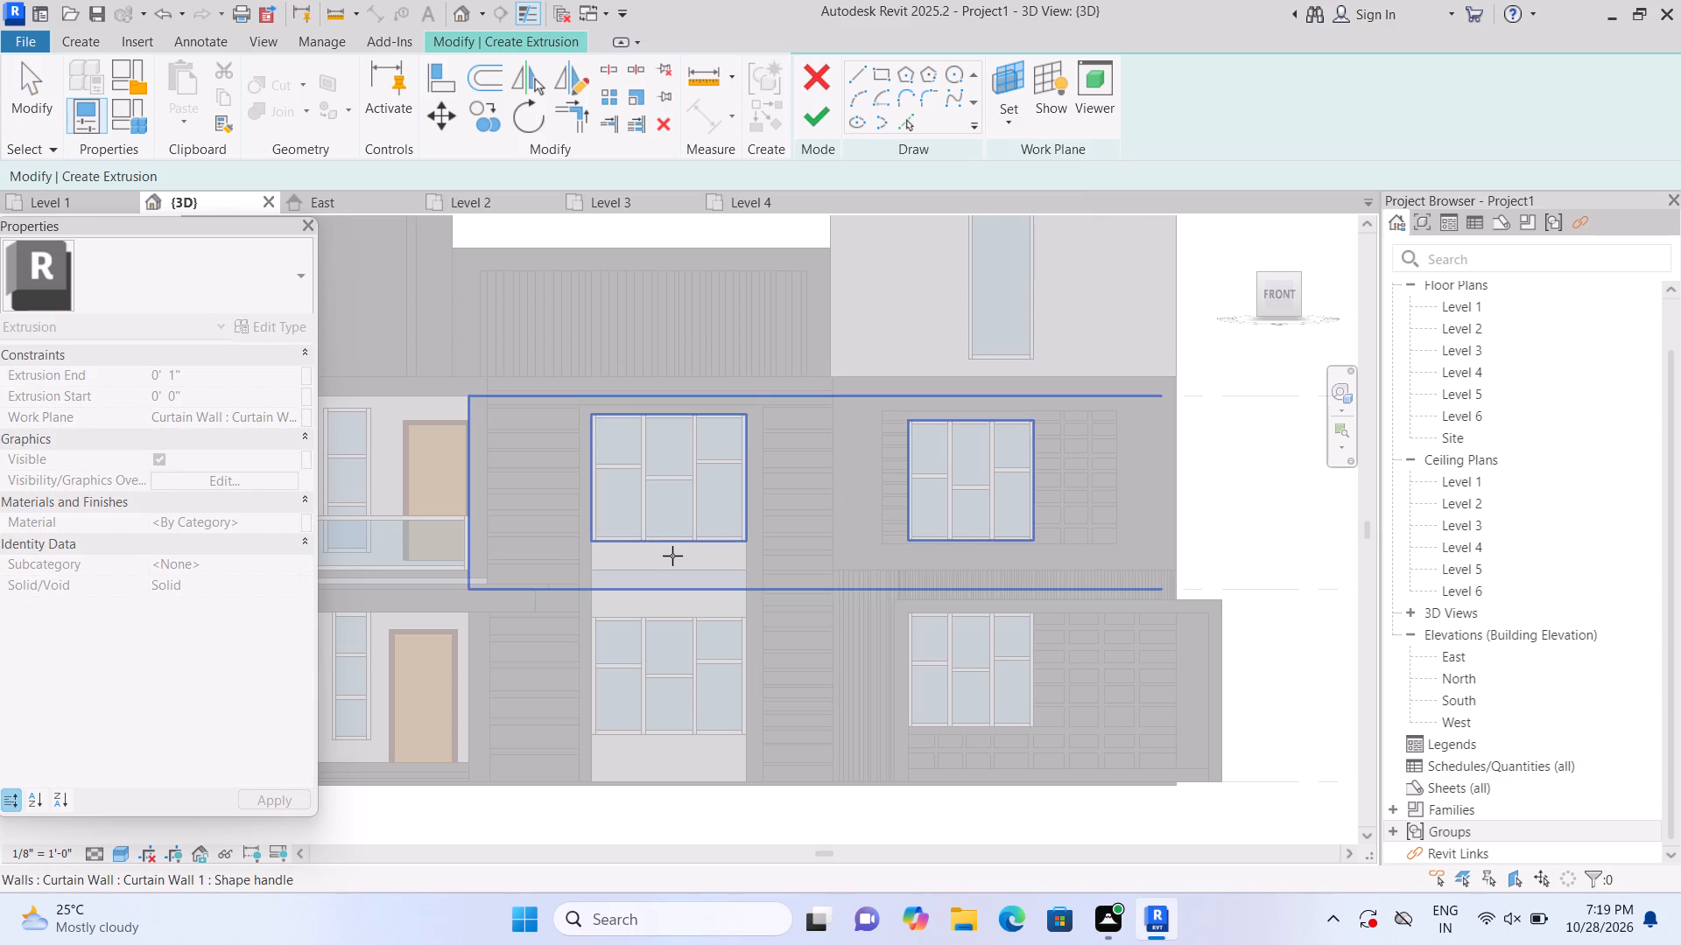
{"action": "left_click", "coordinate": [672, 556]}
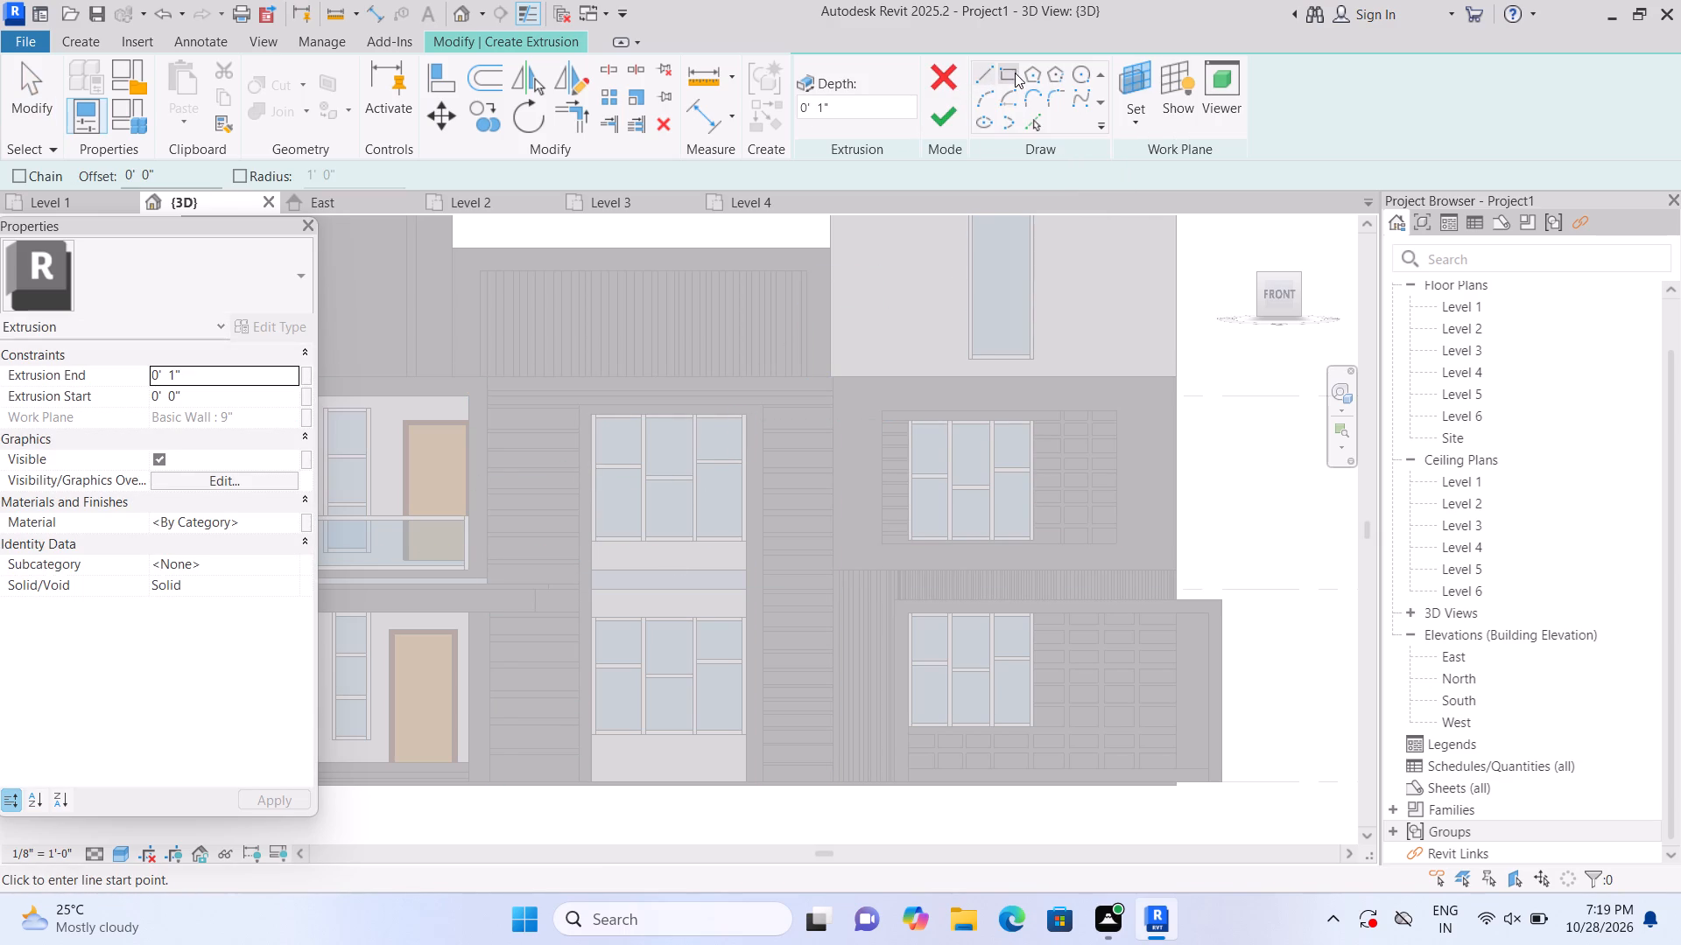
Sketch a rectangle 8'-0" wide and about 3'-11 1/4" high filling the wall band between the upper and lower central windows.
{"action": "left_click", "coordinate": [1015, 73]}
{"action": "scroll", "coordinate": [591, 577], "scroll_direction": "up", "scroll_amount": 1}
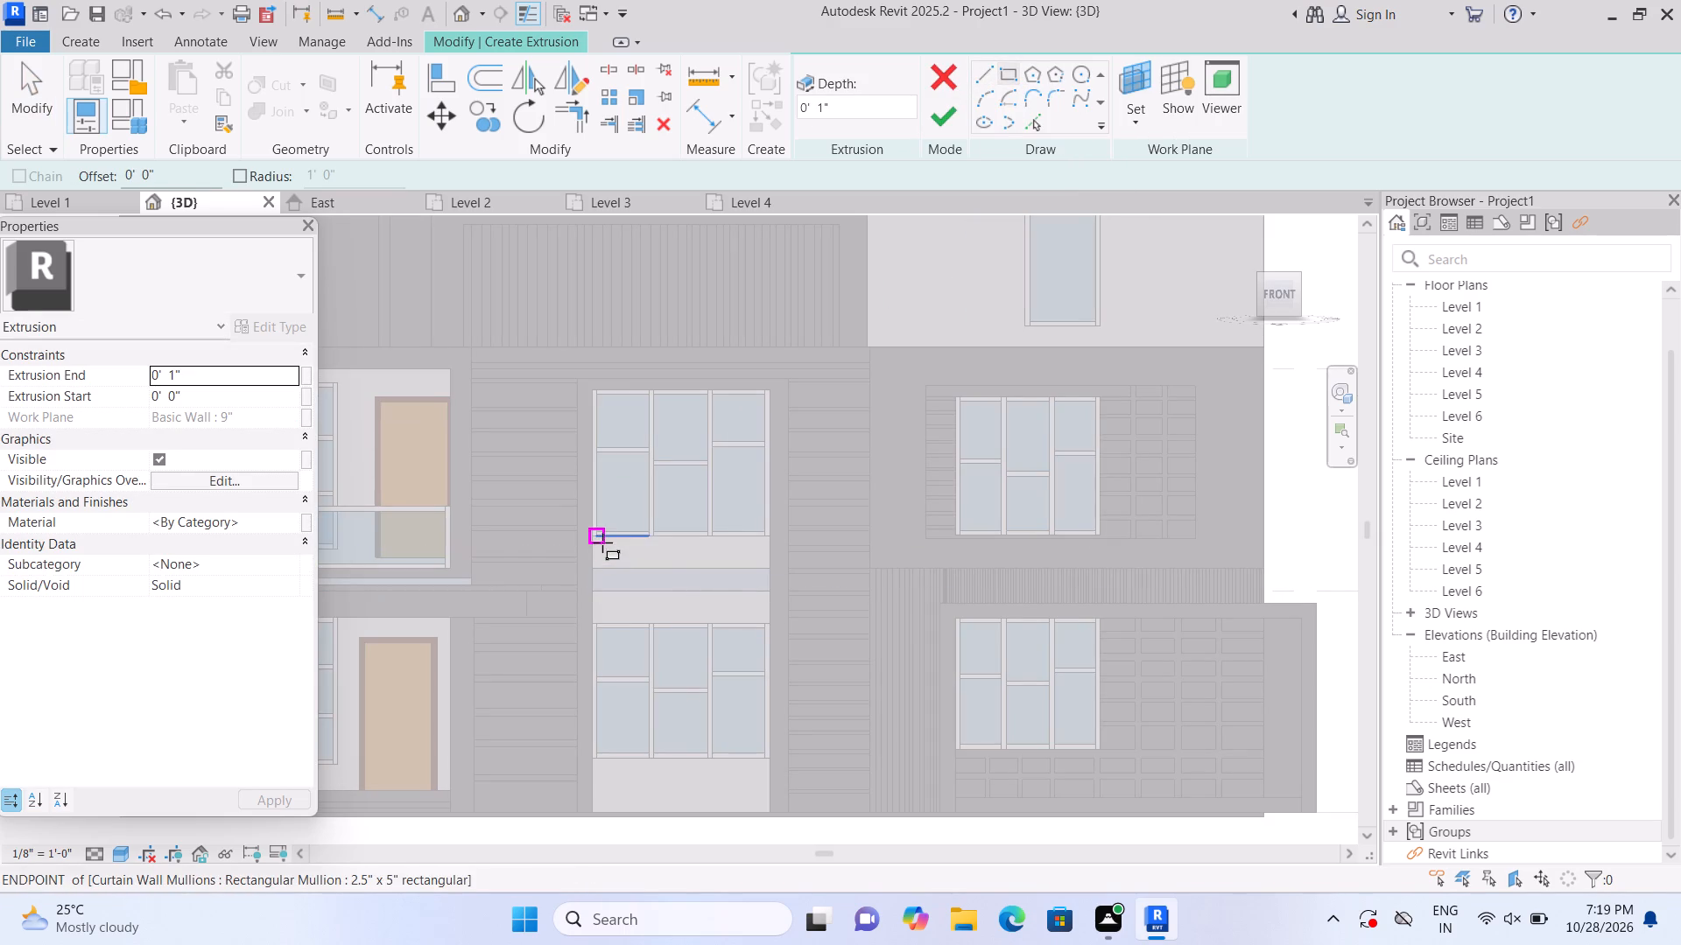
{"action": "left_click", "coordinate": [602, 542]}
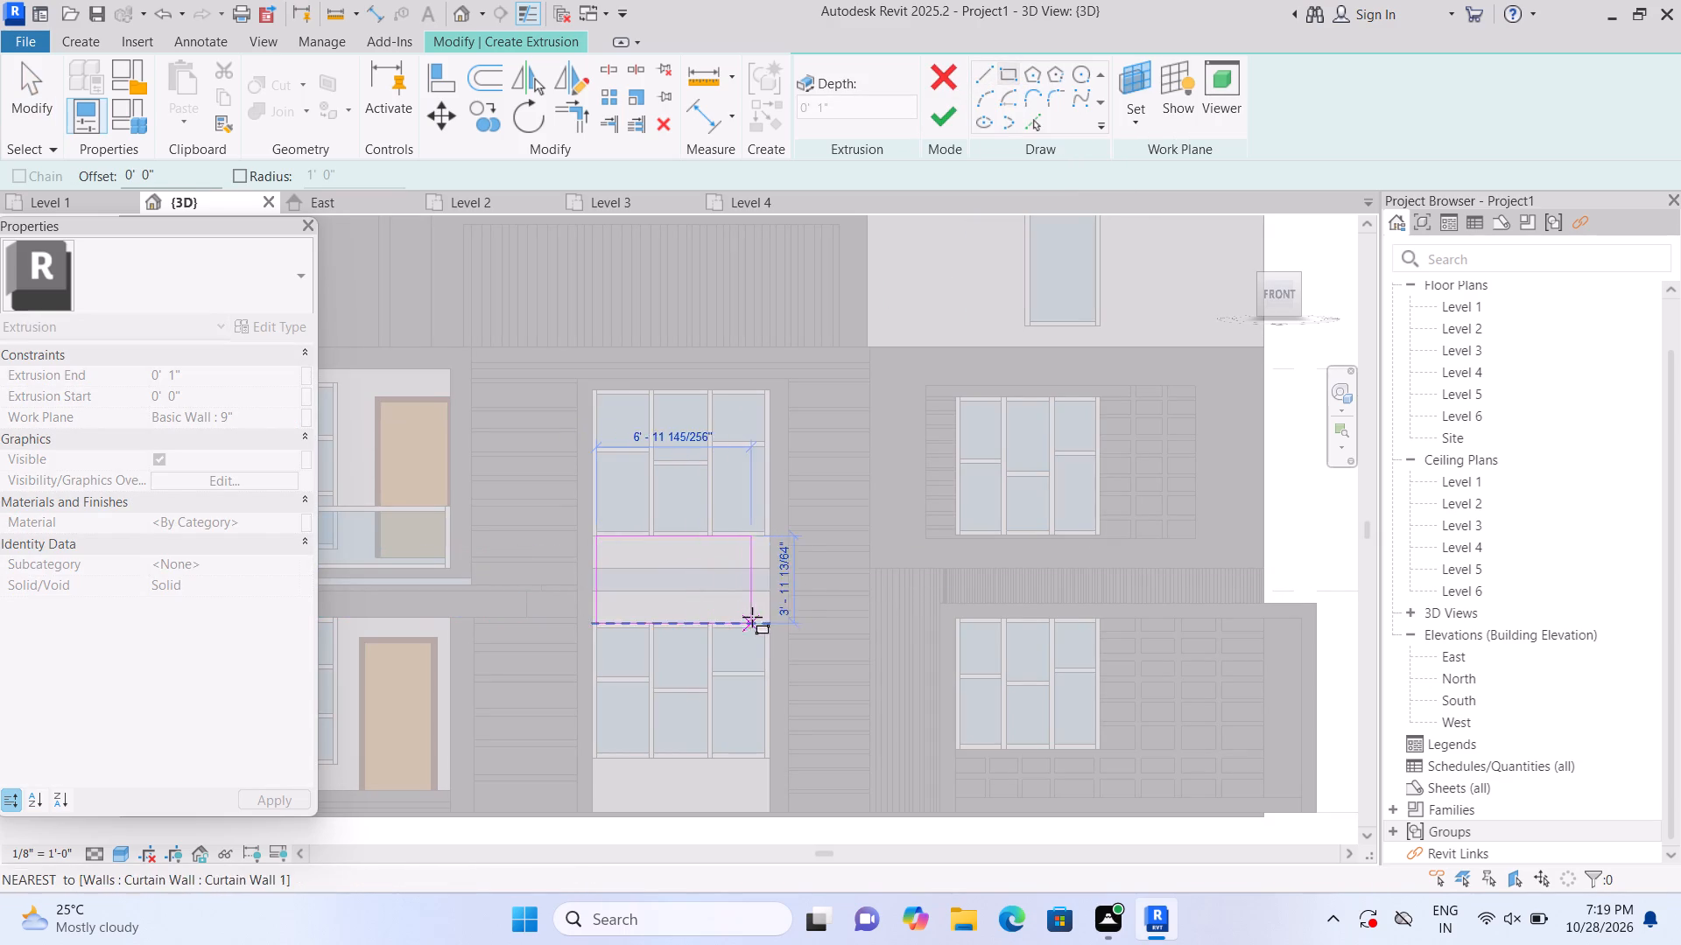
{"action": "scroll", "coordinate": [770, 617], "scroll_direction": "up", "scroll_amount": 1}
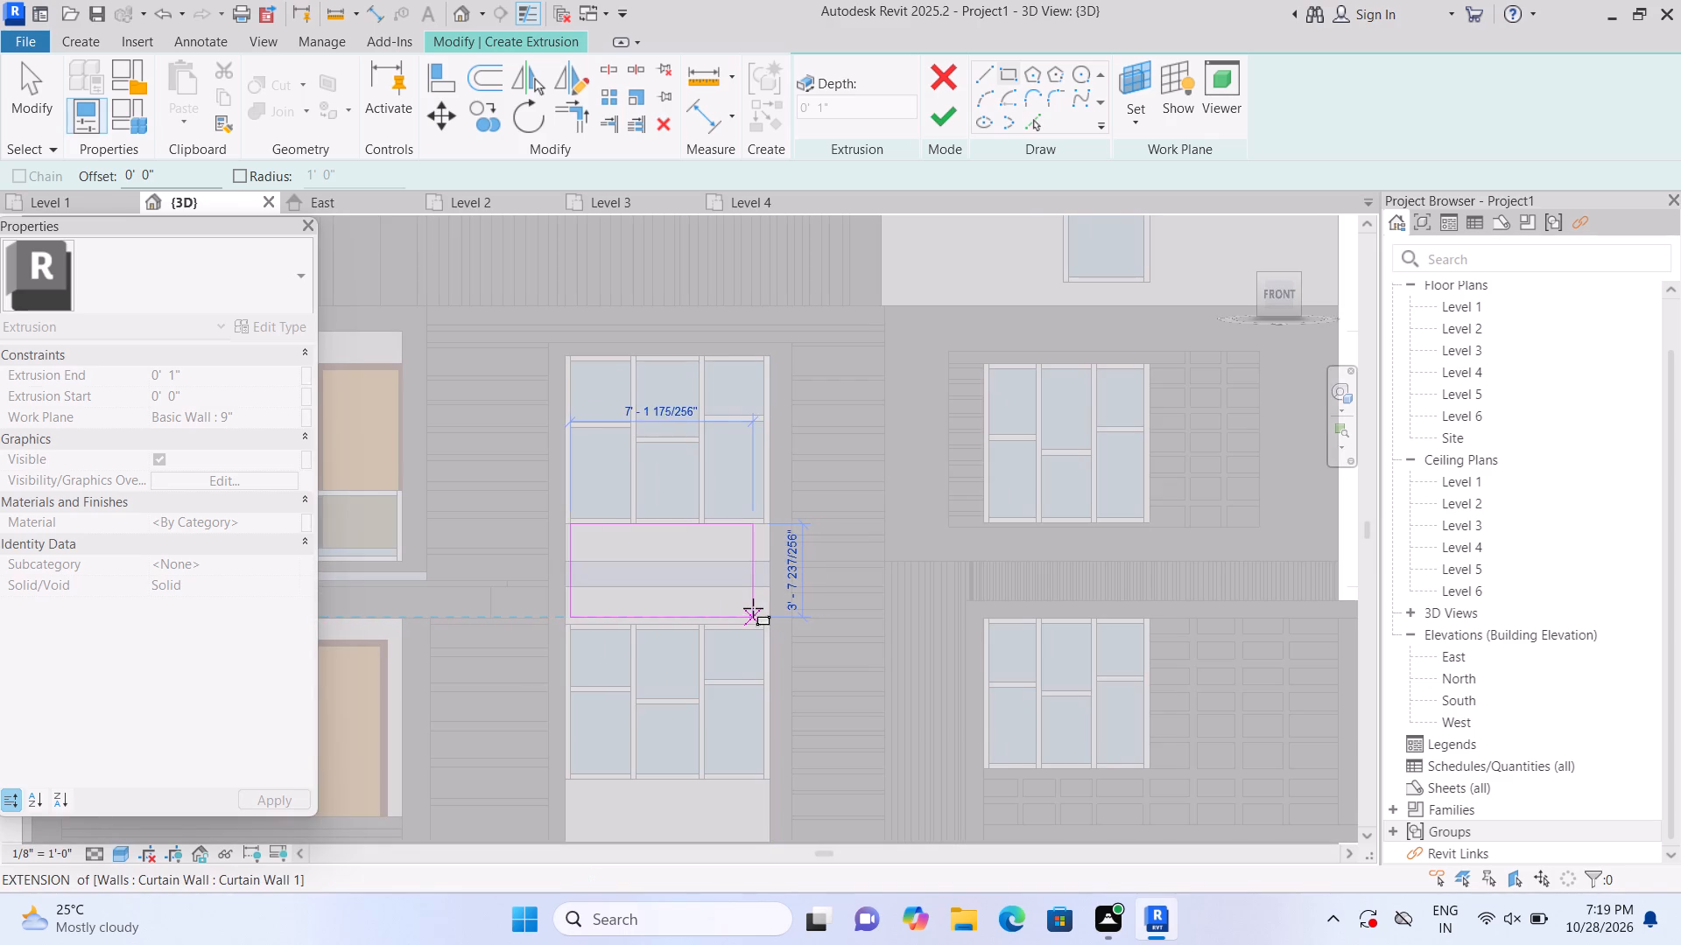
{"action": "key", "text": "Escape"}
{"action": "scroll", "coordinate": [564, 534], "scroll_direction": "up", "scroll_amount": 4}
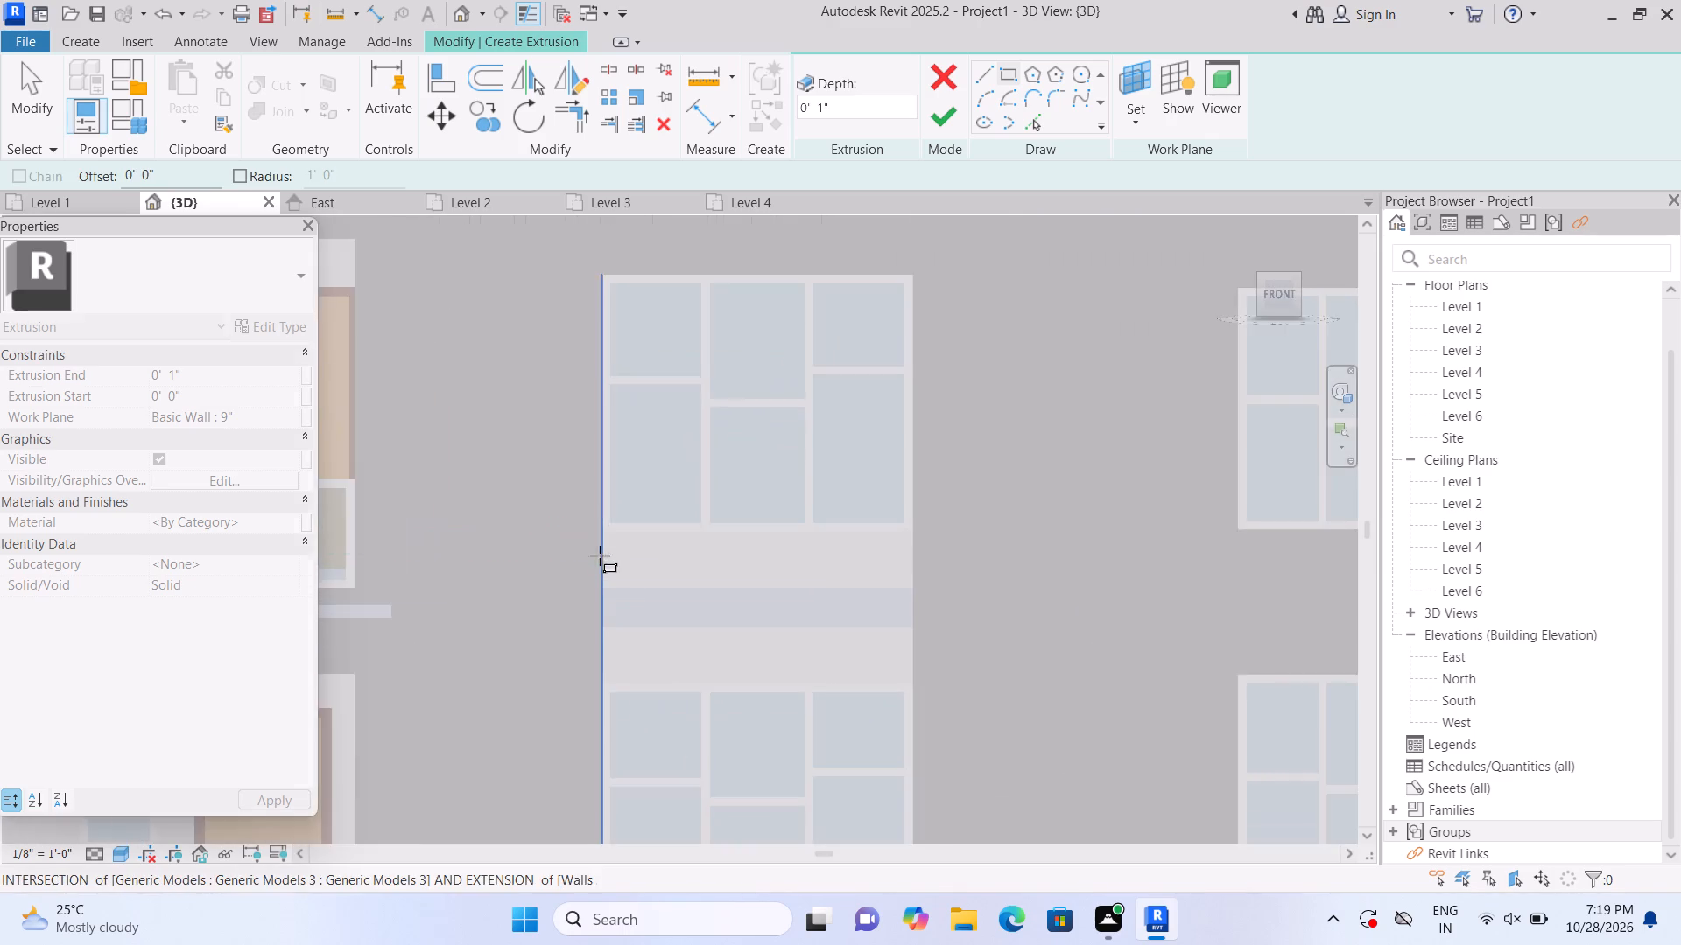
{"action": "scroll", "coordinate": [616, 564], "scroll_direction": "up", "scroll_amount": 5}
{"action": "left_click", "coordinate": [590, 504]}
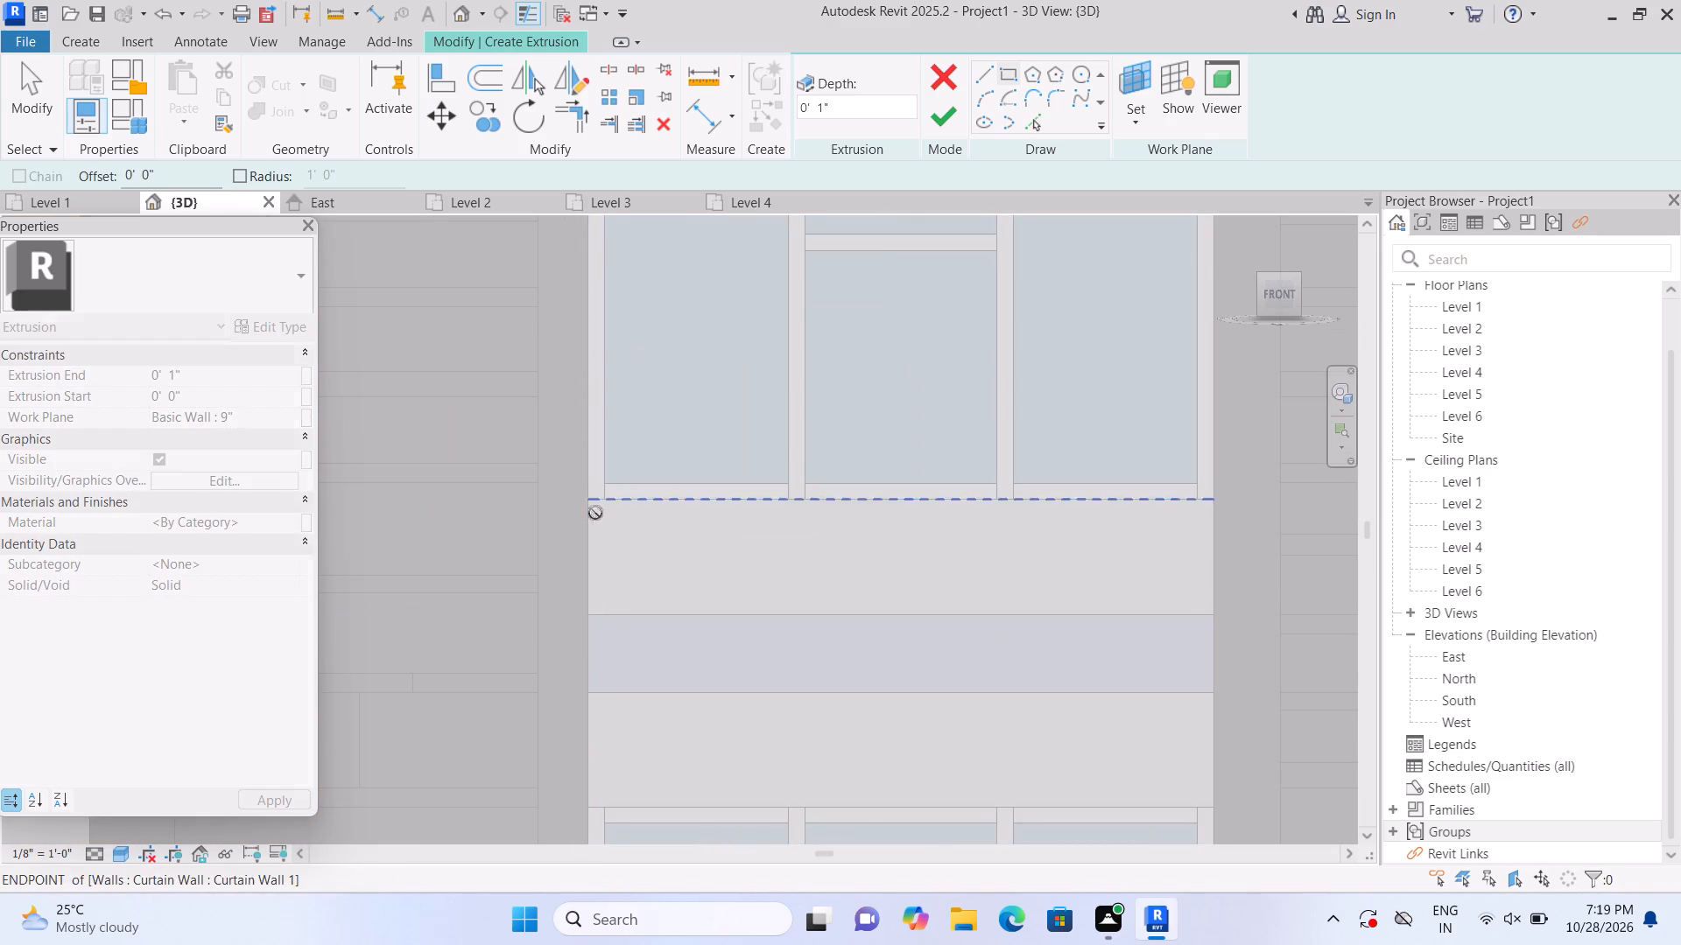
{"action": "middle_click_drag", "start_coordinate": [908, 704], "coordinate": [789, 561]}
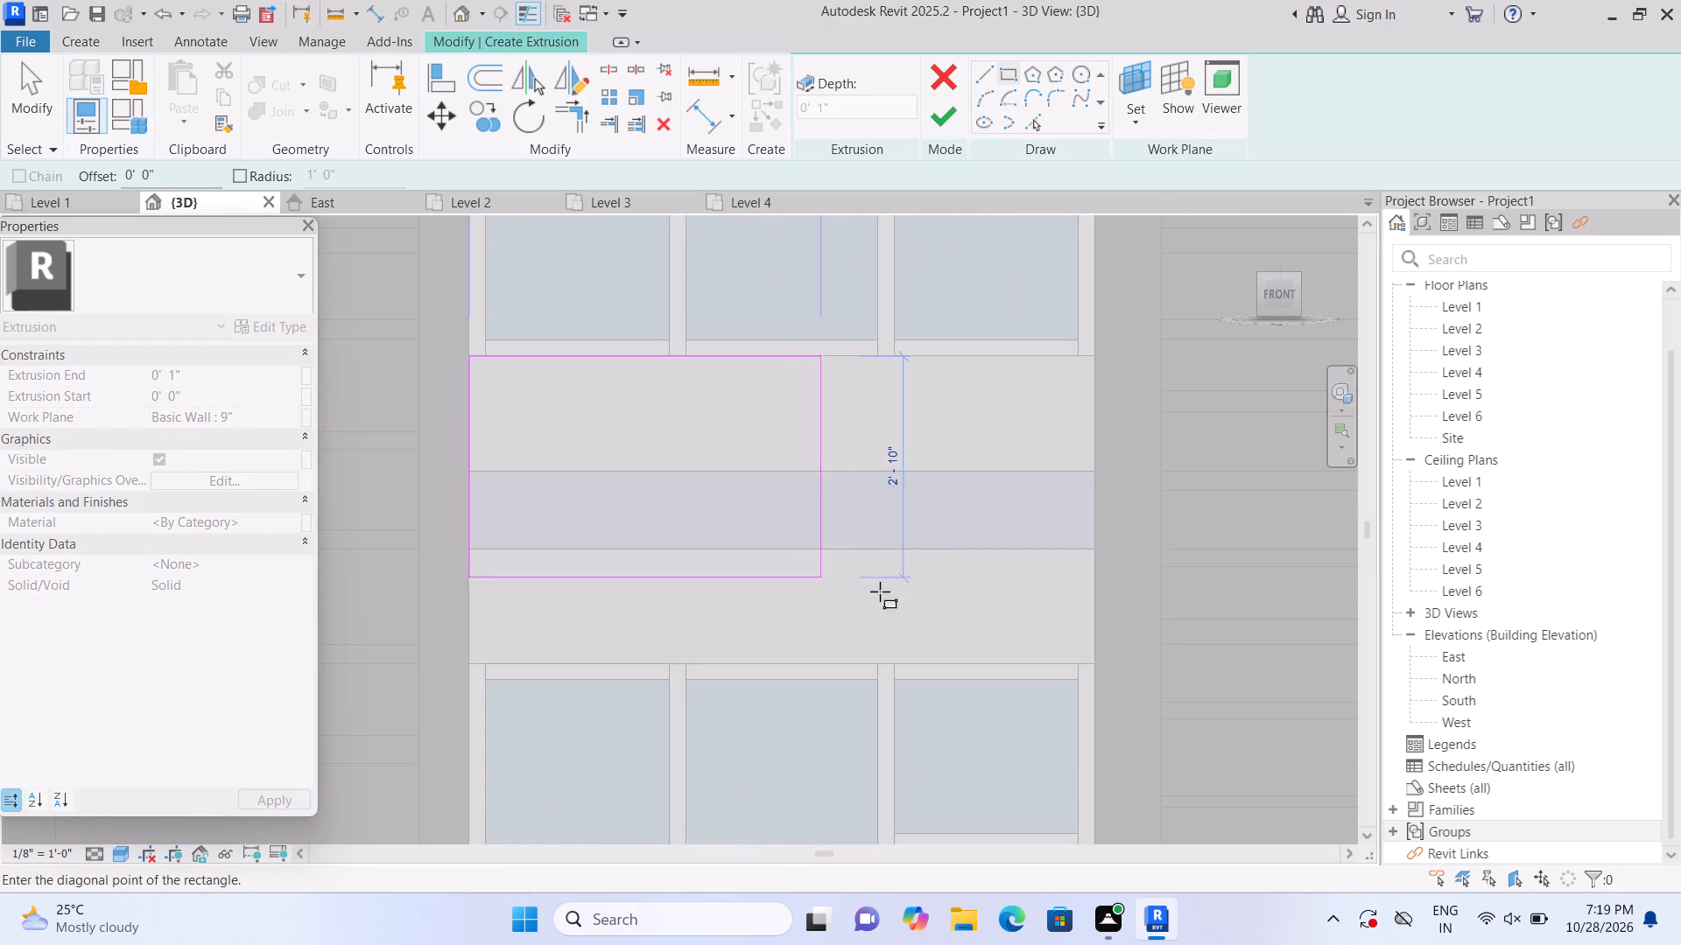
{"action": "left_click", "coordinate": [1095, 654]}
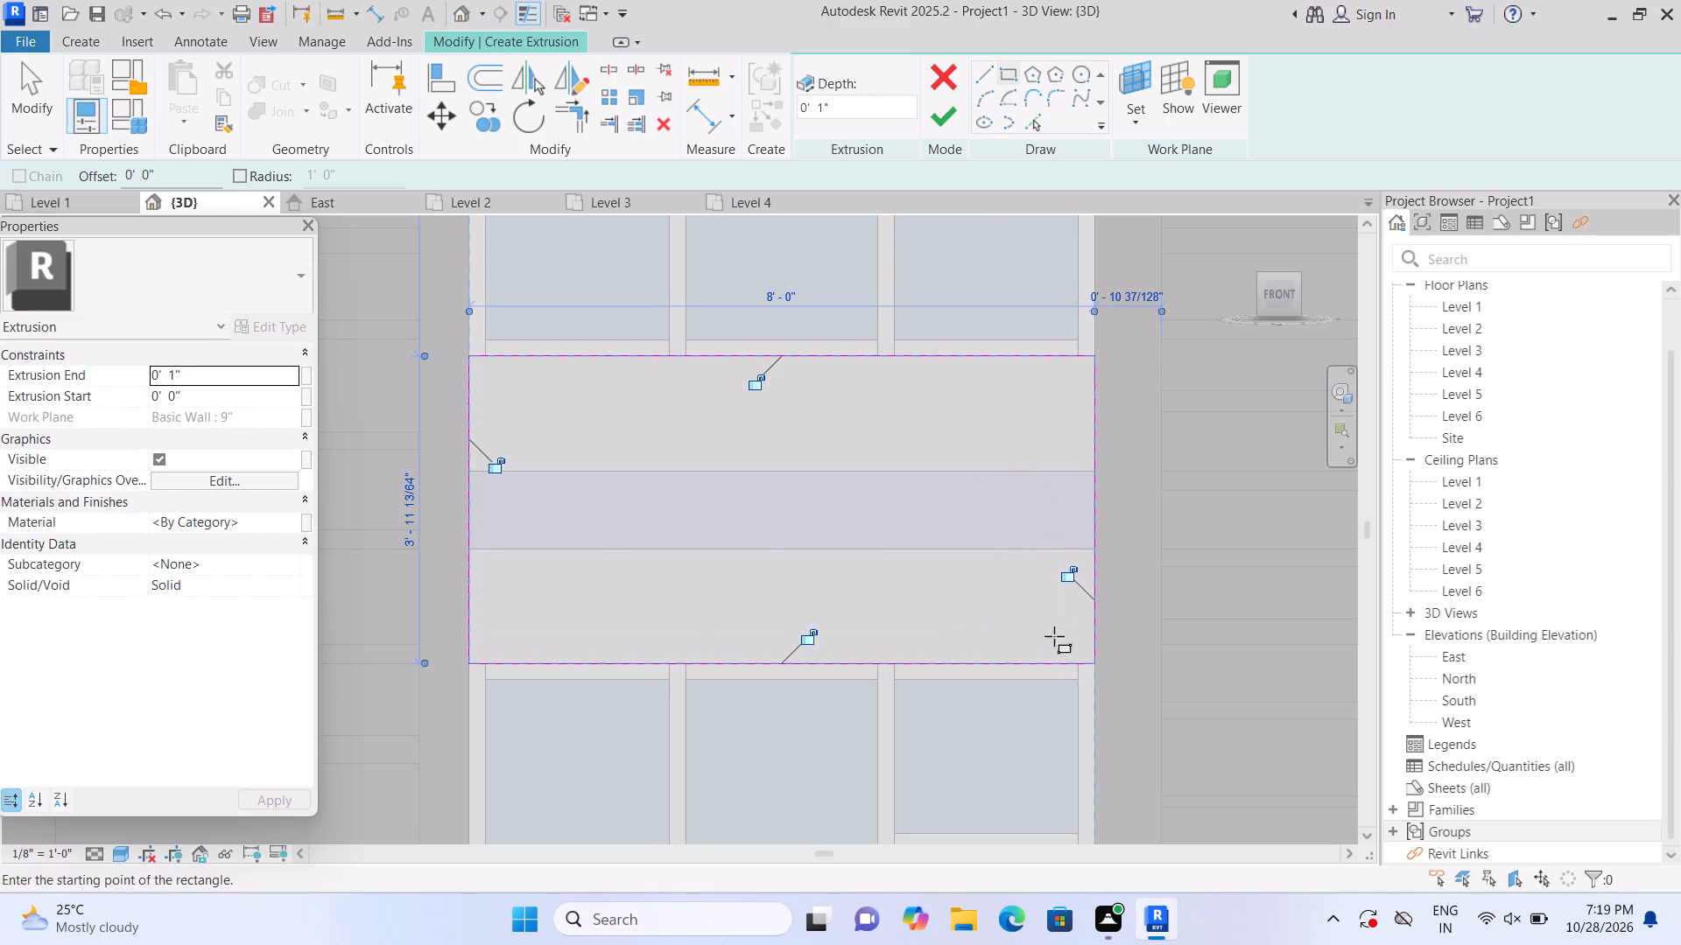
Set the extrusion end to 2" and finish the panel between the central windows.
{"action": "left_click", "coordinate": [261, 369]}
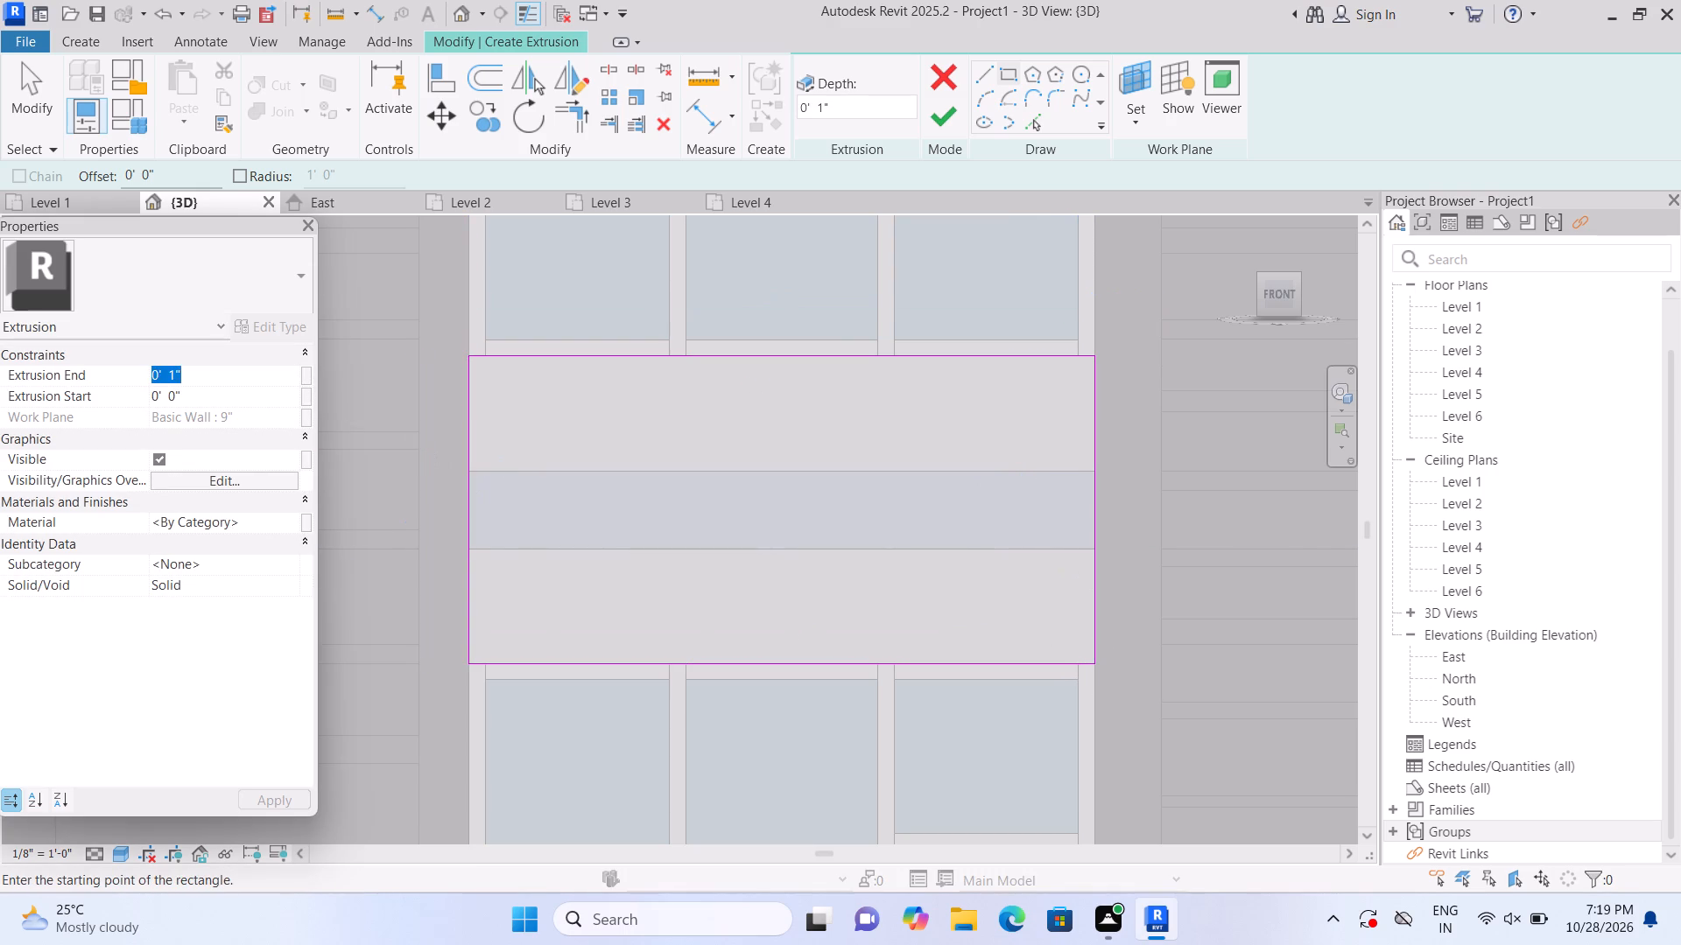
{"action": "key", "text": "BackSpace"}
{"action": "type", "text": "2\""}
{"action": "key", "text": "Return"}
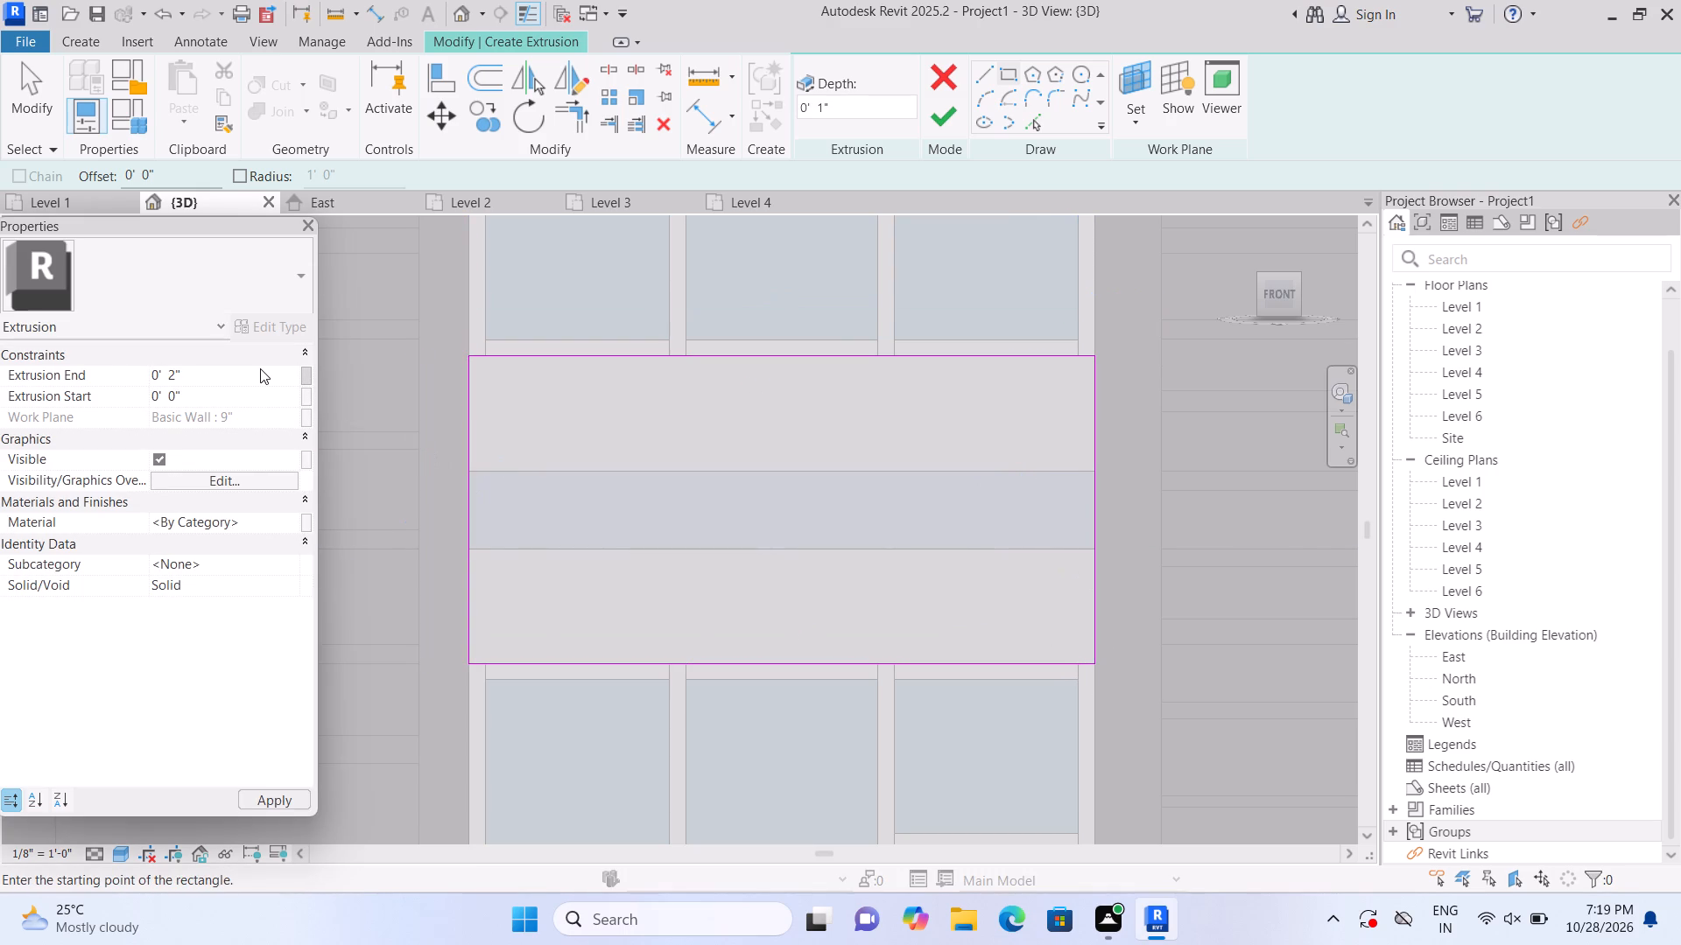
{"action": "scroll", "coordinate": [327, 391], "scroll_direction": "down", "scroll_amount": 2}
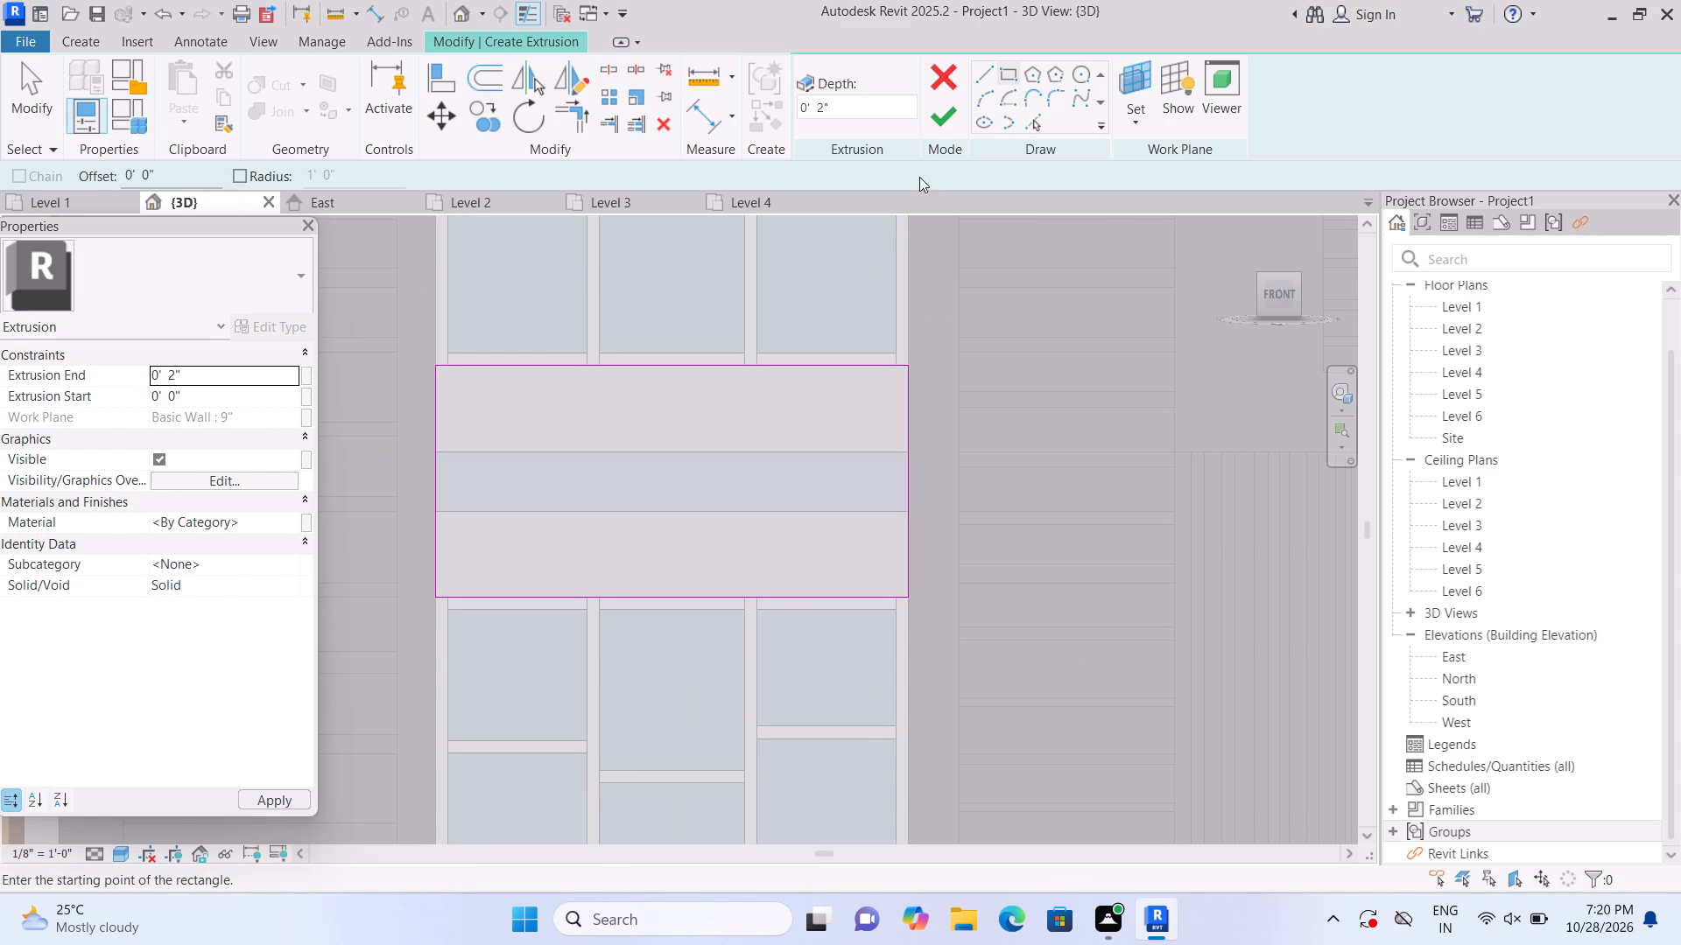
{"action": "left_click", "coordinate": [943, 122]}
{"action": "scroll", "coordinate": [921, 690], "scroll_direction": "down", "scroll_amount": 1}
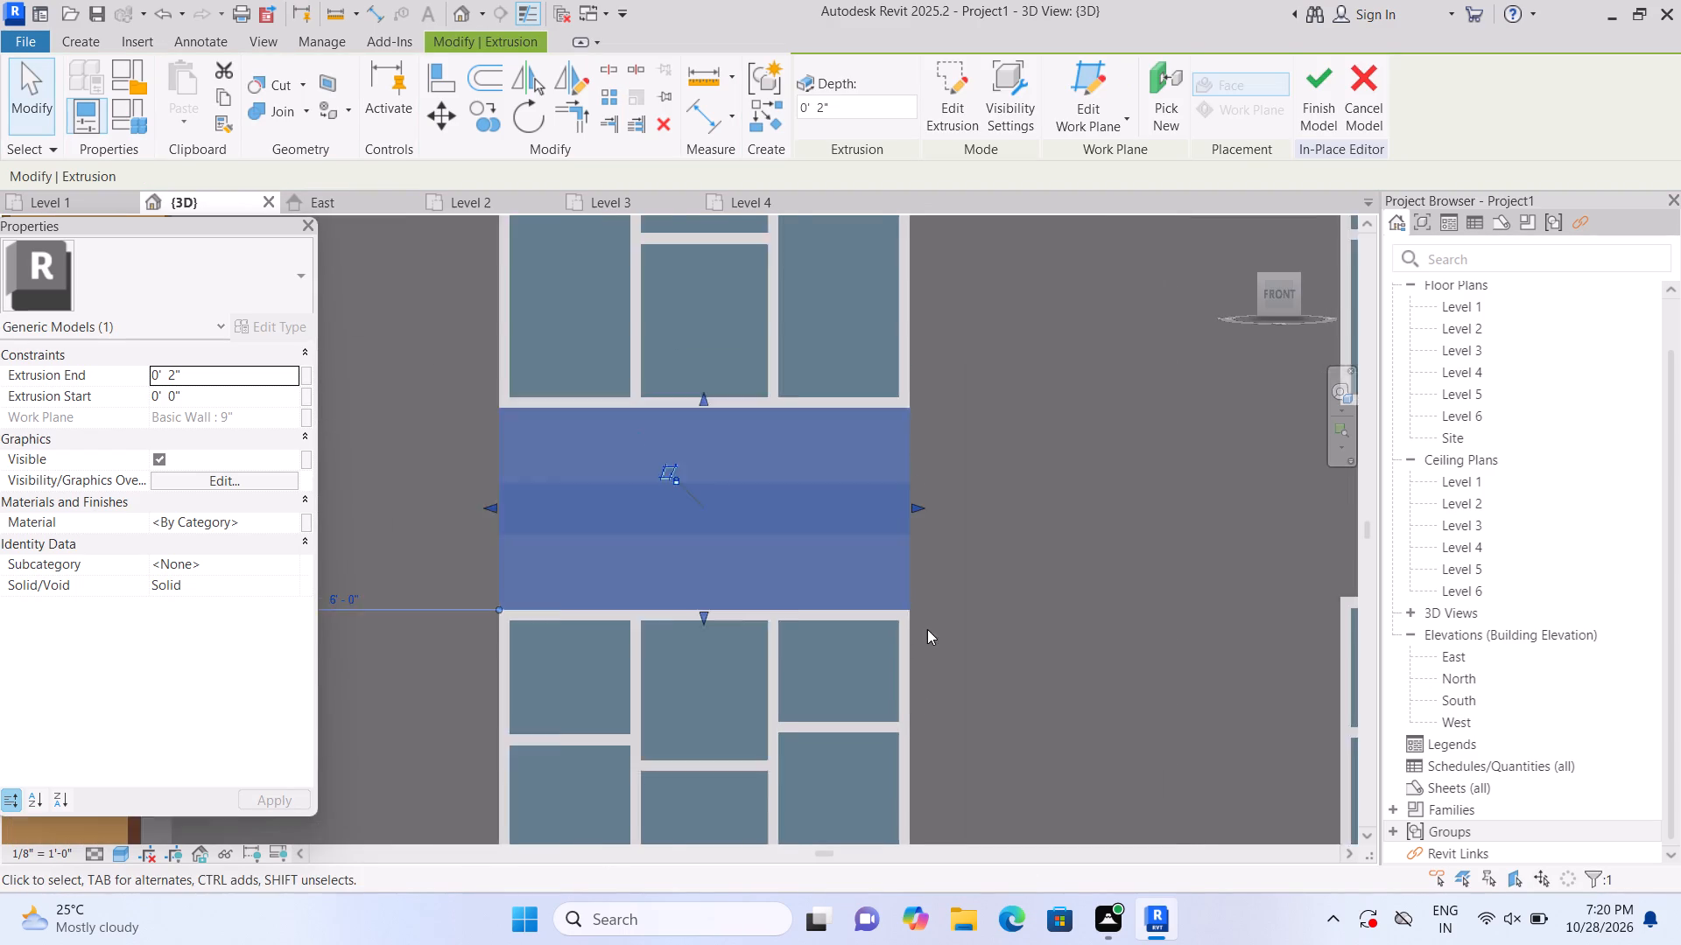
{"action": "scroll", "coordinate": [927, 629], "scroll_direction": "down", "scroll_amount": 1}
{"action": "middle_click_drag", "start_coordinate": [923, 622], "coordinate": [935, 356]}
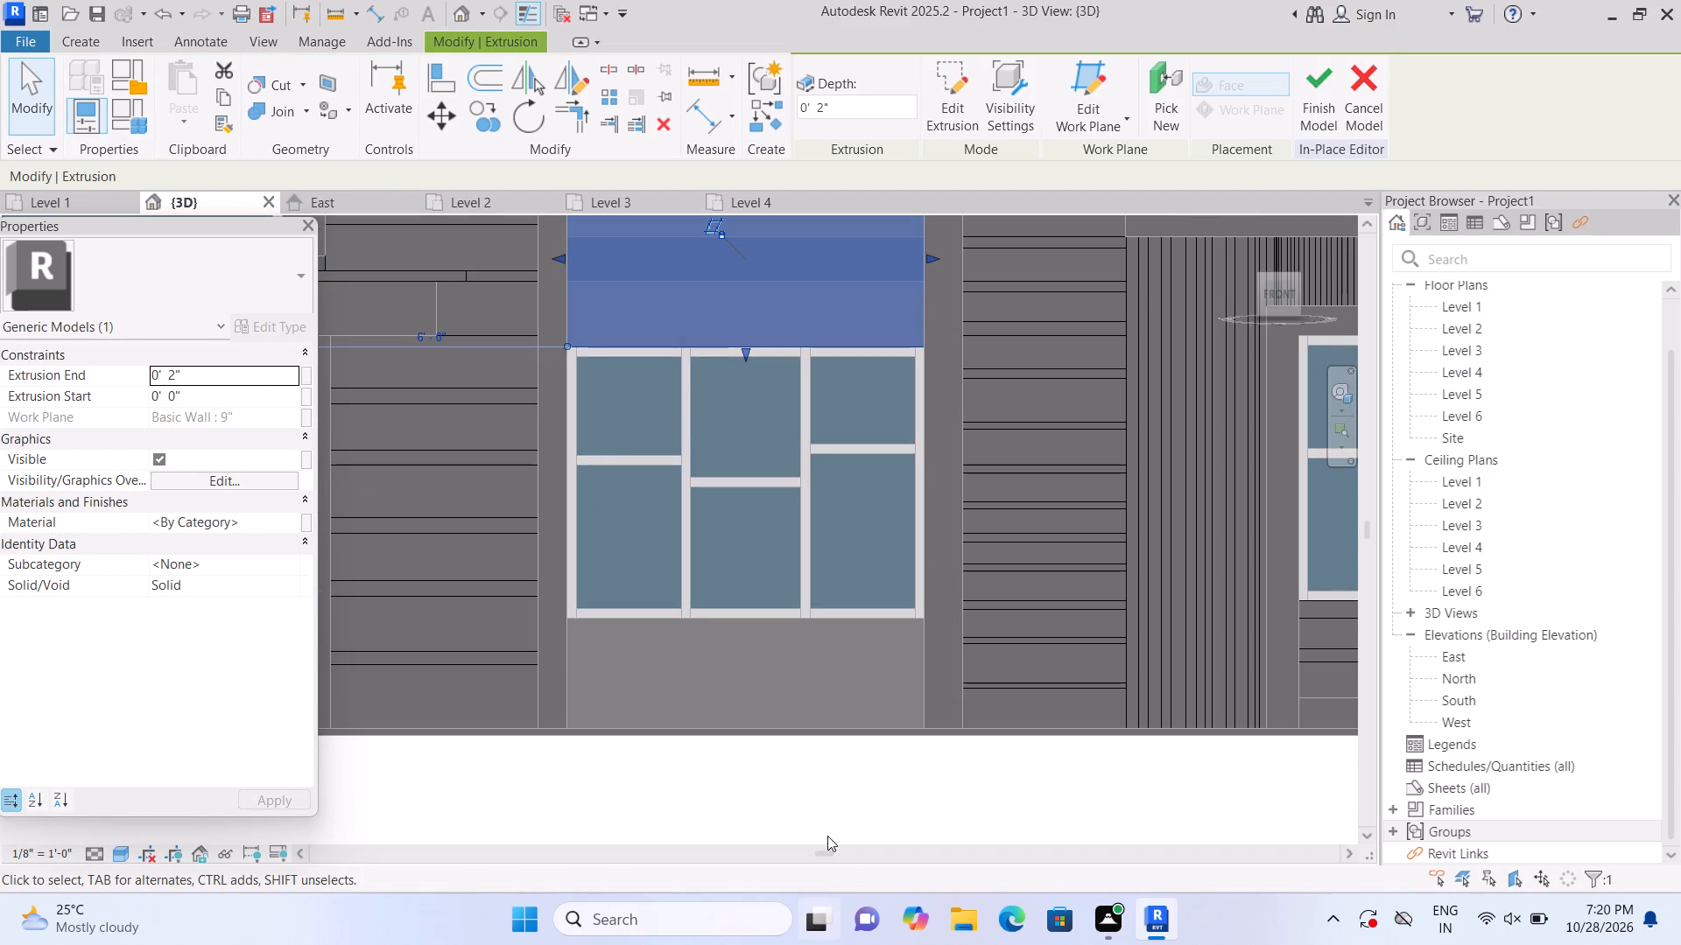
{"action": "left_click", "coordinate": [816, 815]}
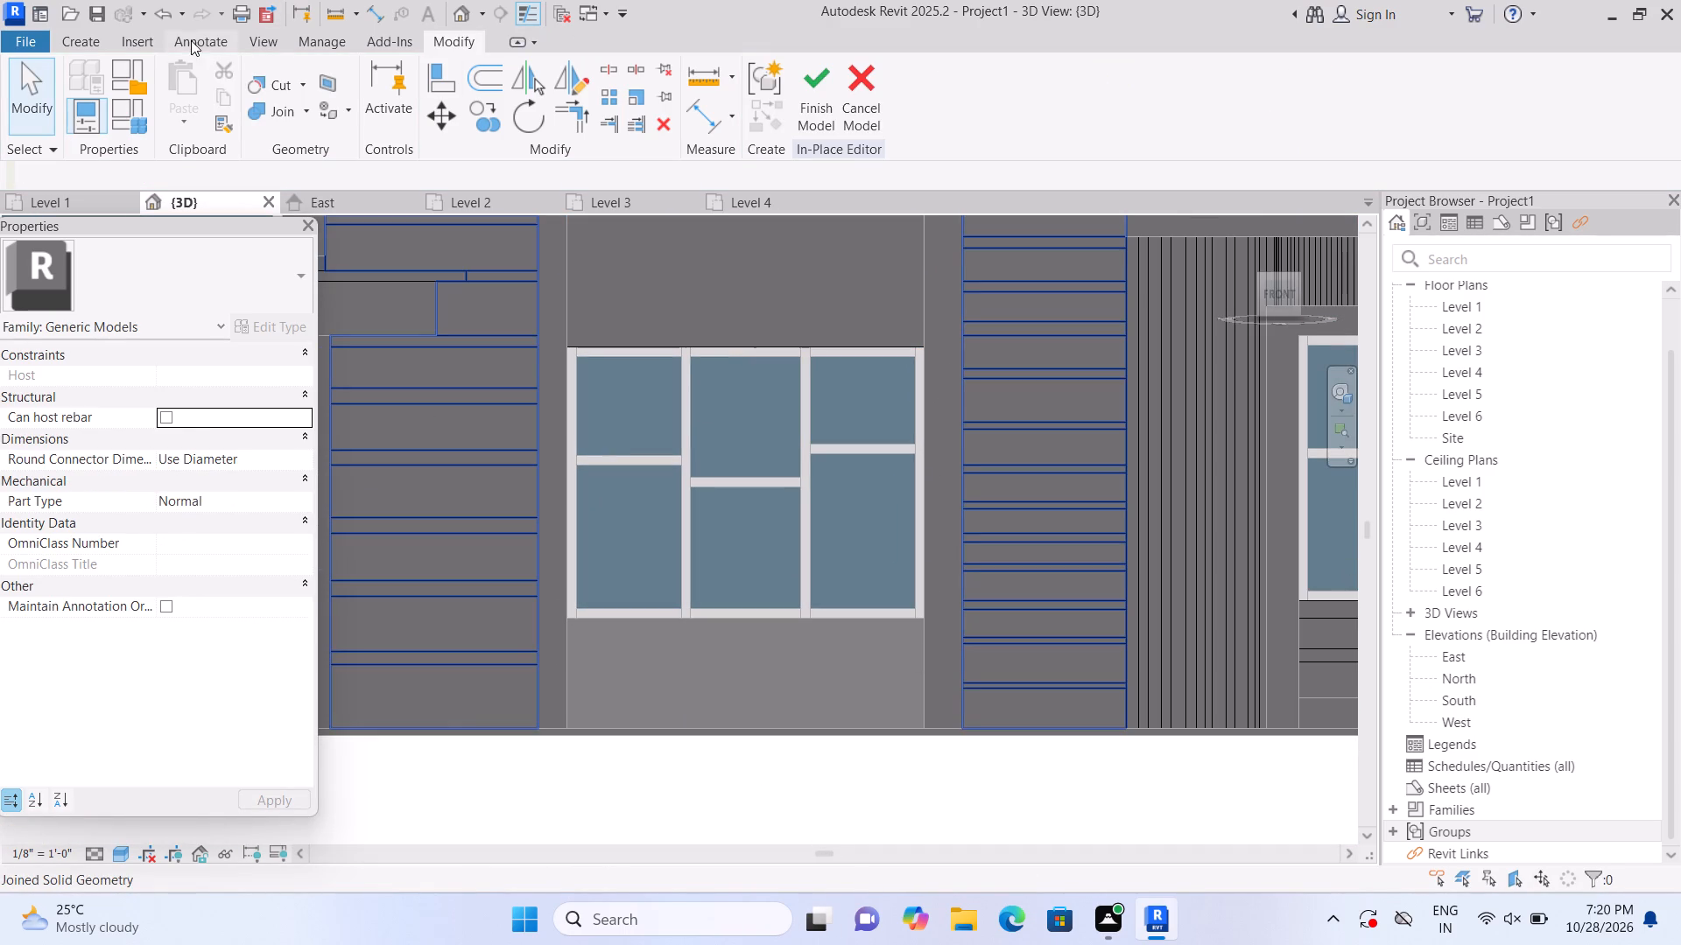
Extrude an 8'-0" by about 2'-5 11/16" rectangle 2" deep on the wall face below the lower central window.
{"action": "left_click", "coordinate": [90, 39]}
{"action": "left_click", "coordinate": [189, 75]}
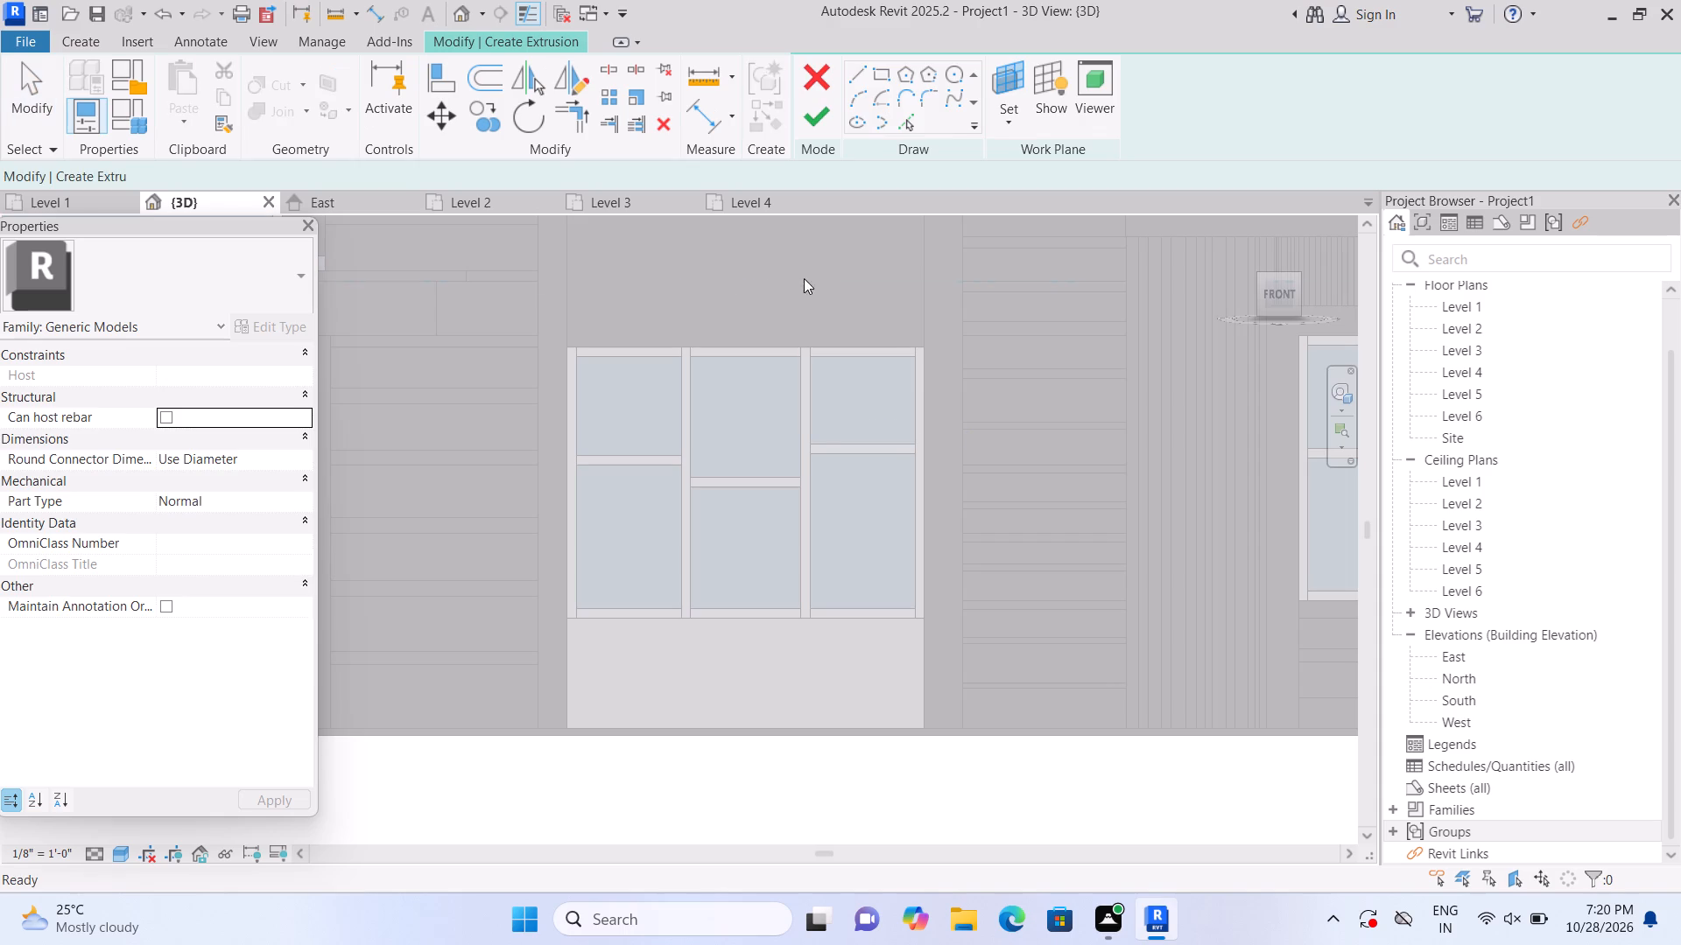
{"action": "left_click", "coordinate": [1142, 129]}
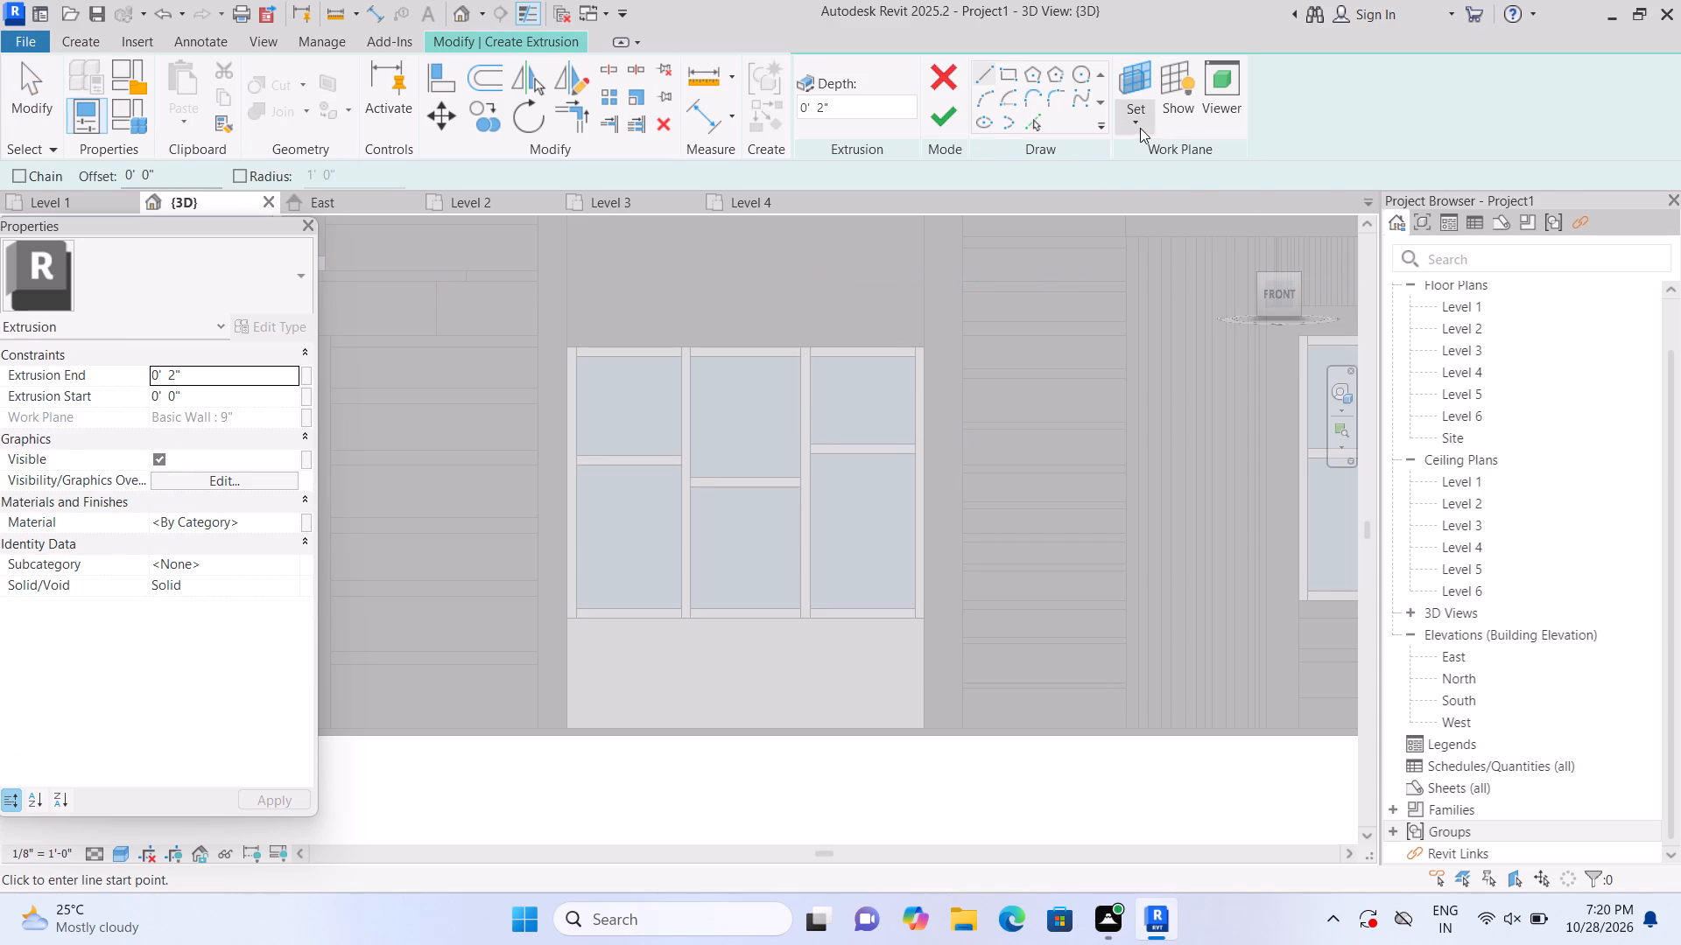
{"action": "left_click", "coordinate": [1150, 212]}
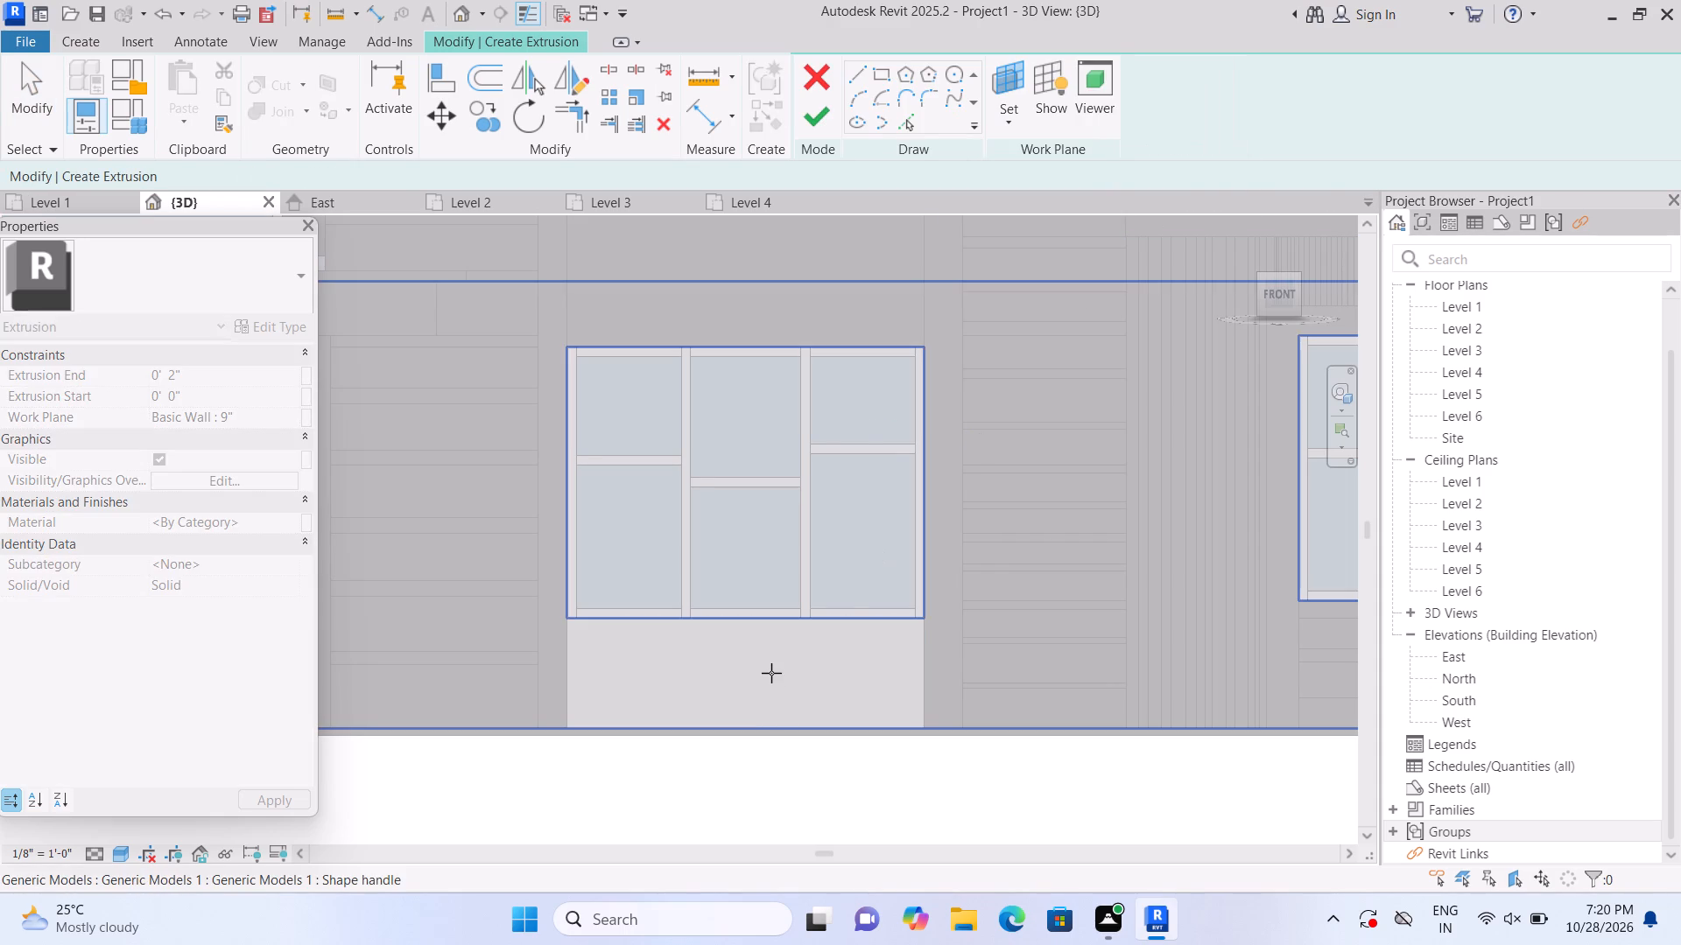
{"action": "double_click", "coordinate": [773, 673]}
{"action": "key", "text": "Escape"}
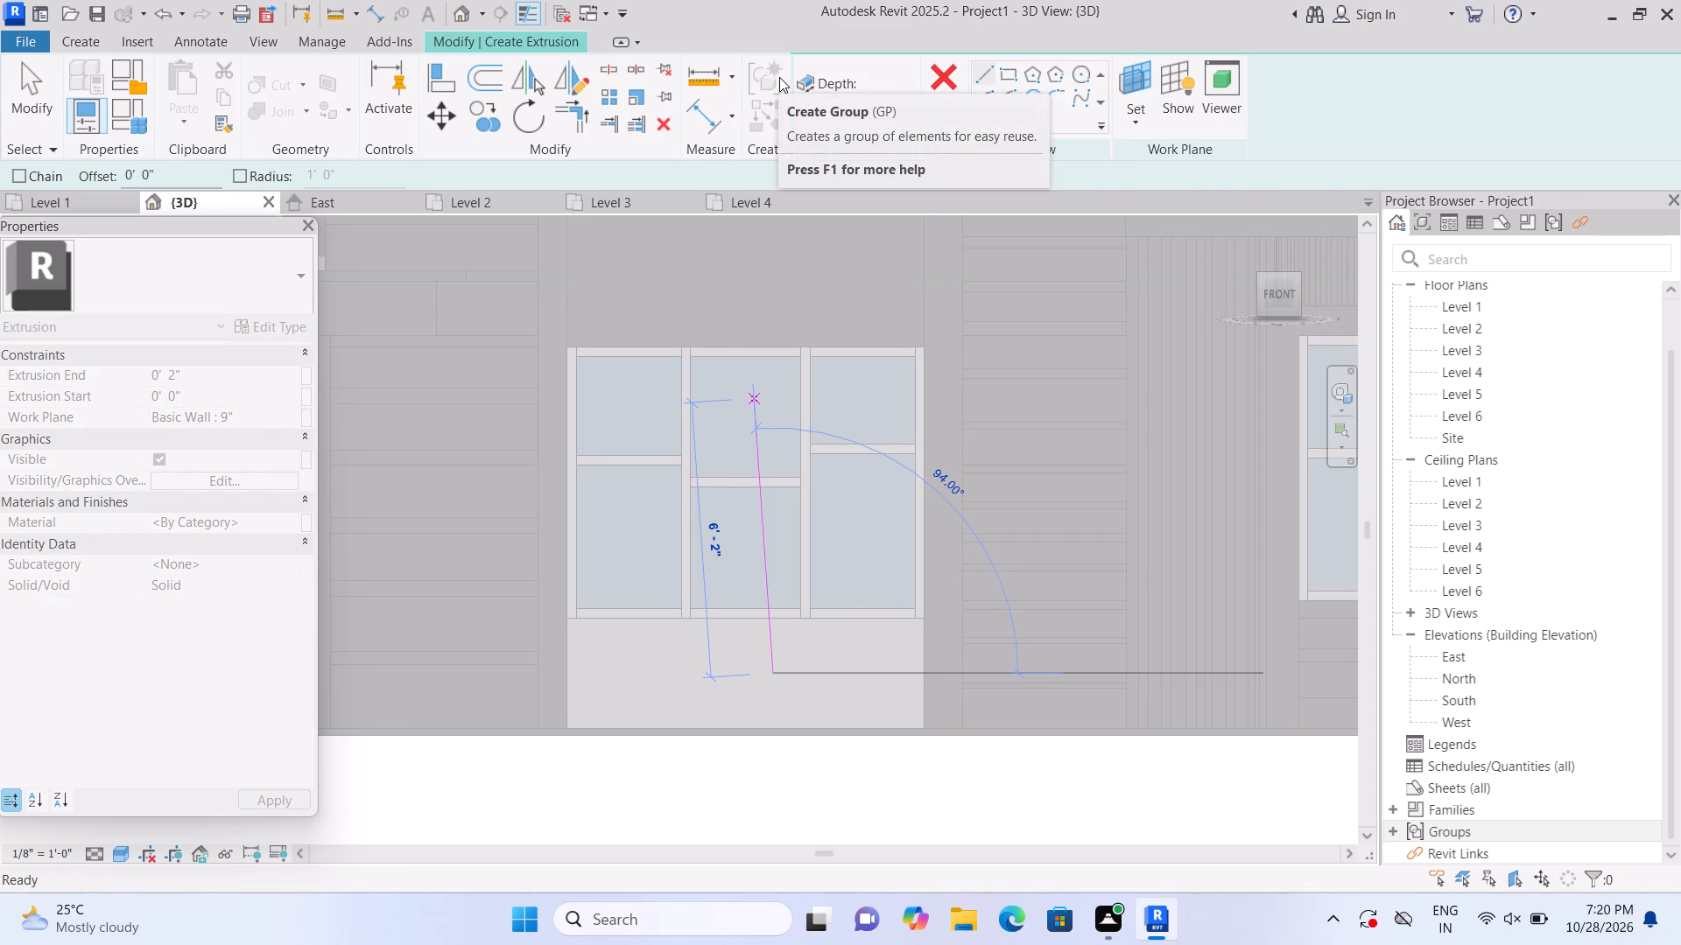
{"action": "left_click", "coordinate": [1007, 66]}
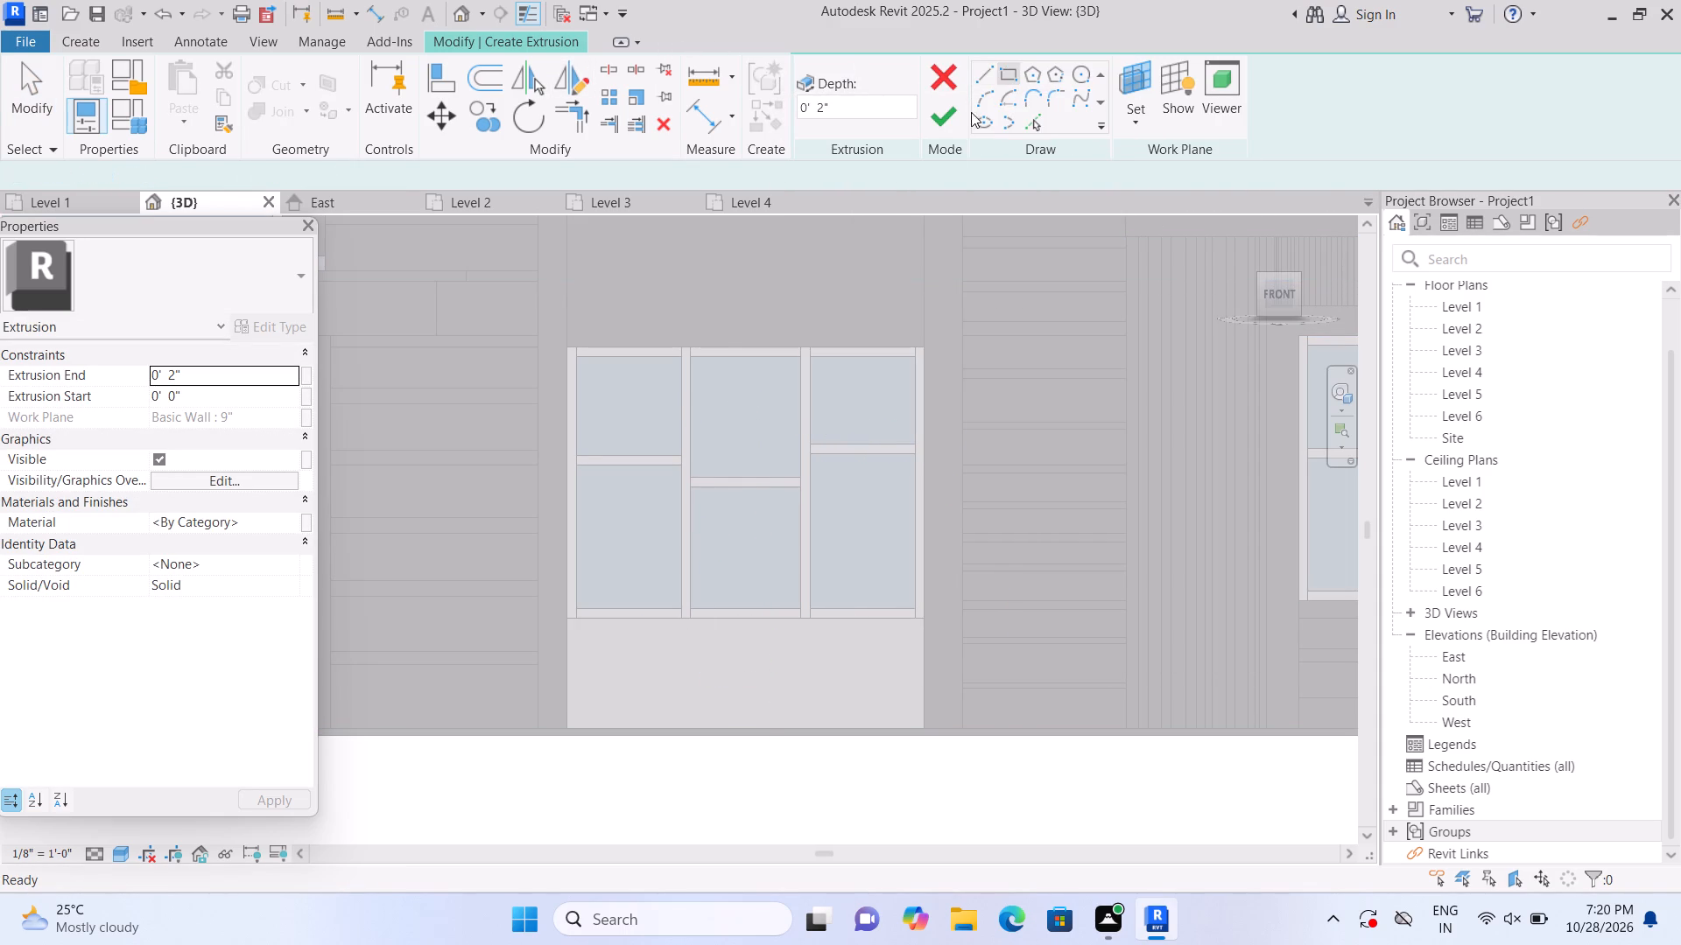
{"action": "scroll", "coordinate": [608, 737], "scroll_direction": "up", "scroll_amount": 3}
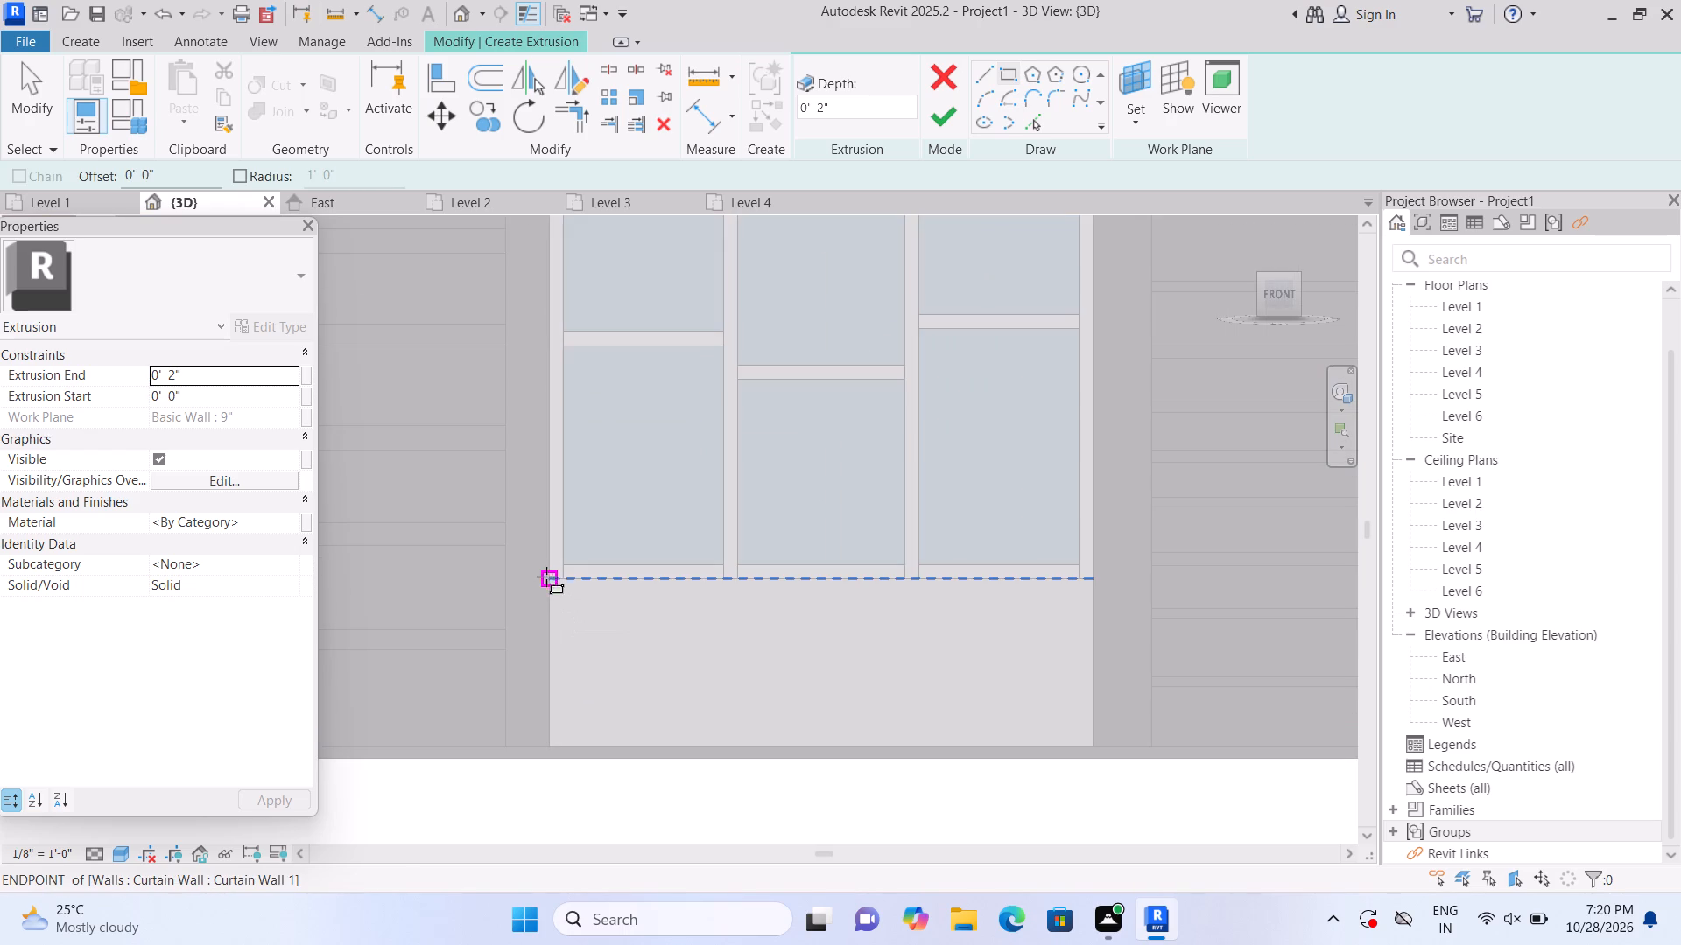
{"action": "left_click", "coordinate": [545, 575]}
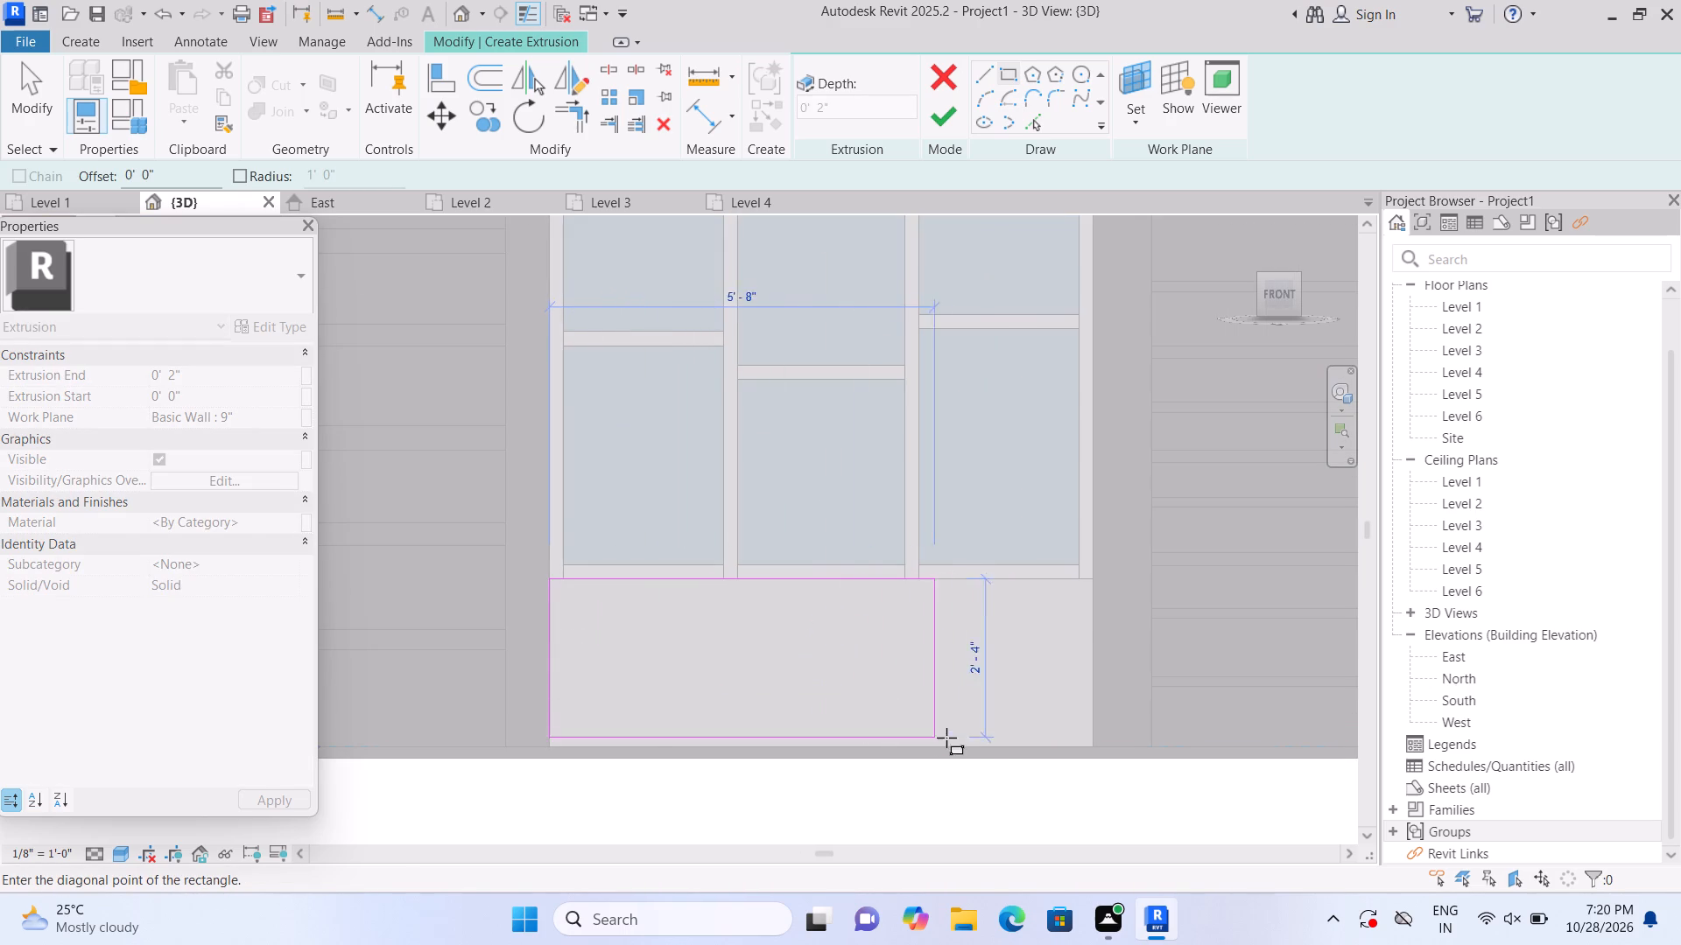
{"action": "left_click", "coordinate": [1093, 742]}
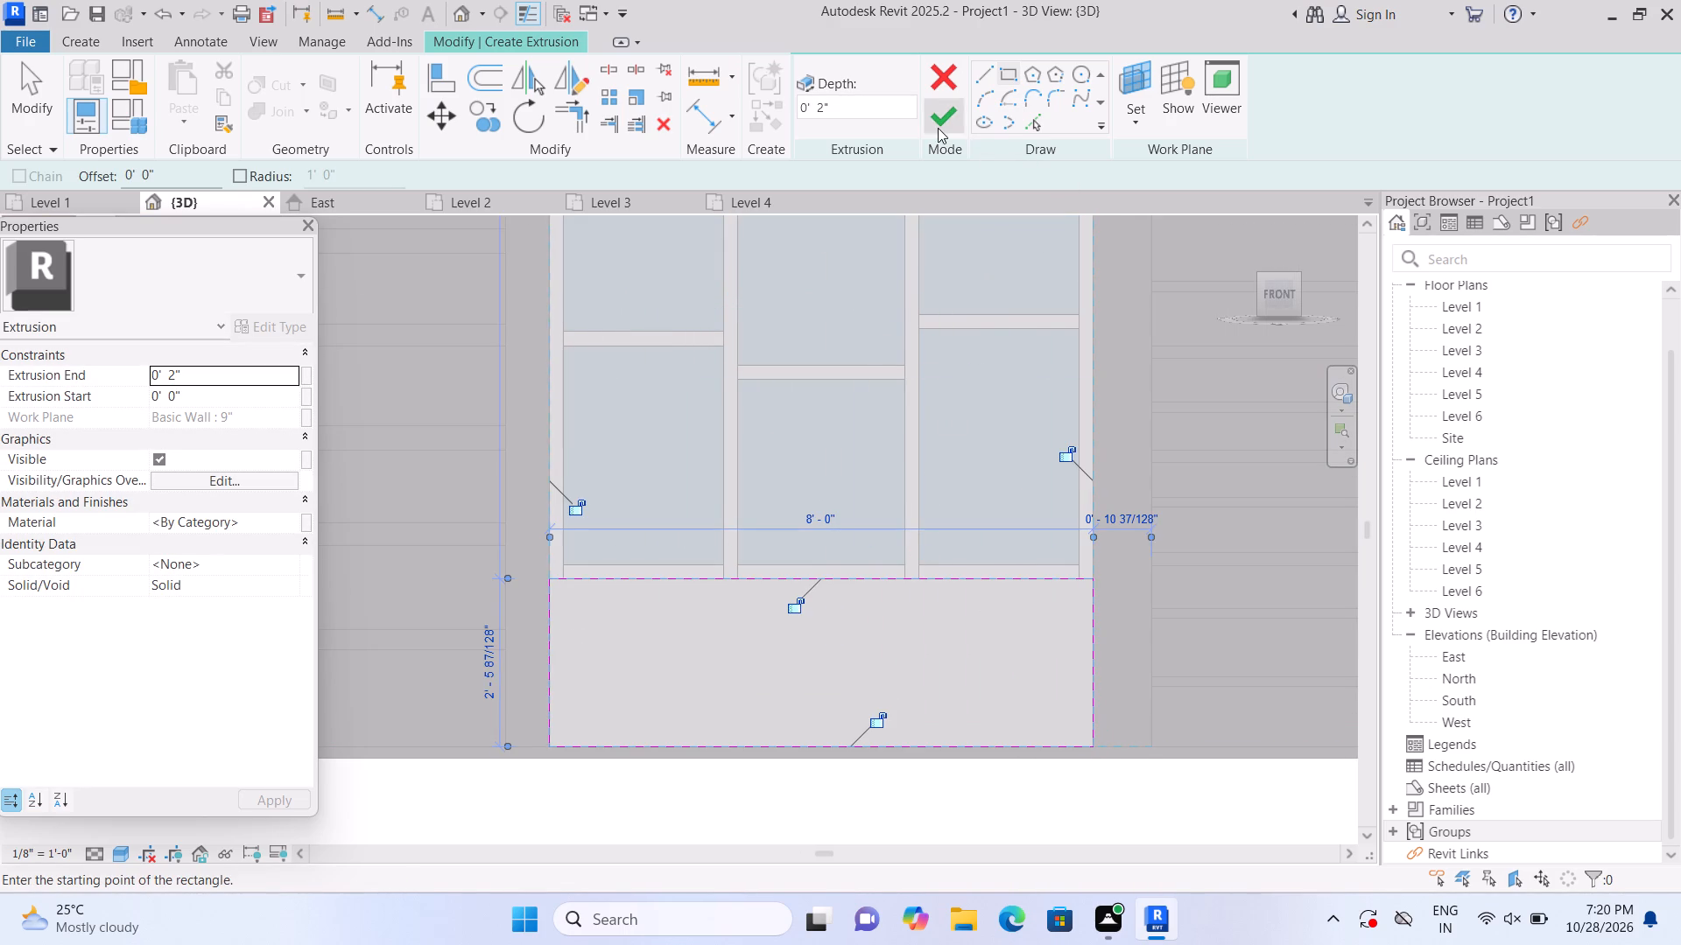
{"action": "left_click", "coordinate": [938, 128]}
{"action": "scroll", "coordinate": [955, 784], "scroll_direction": "down", "scroll_amount": 2}
{"action": "left_click", "coordinate": [941, 812]}
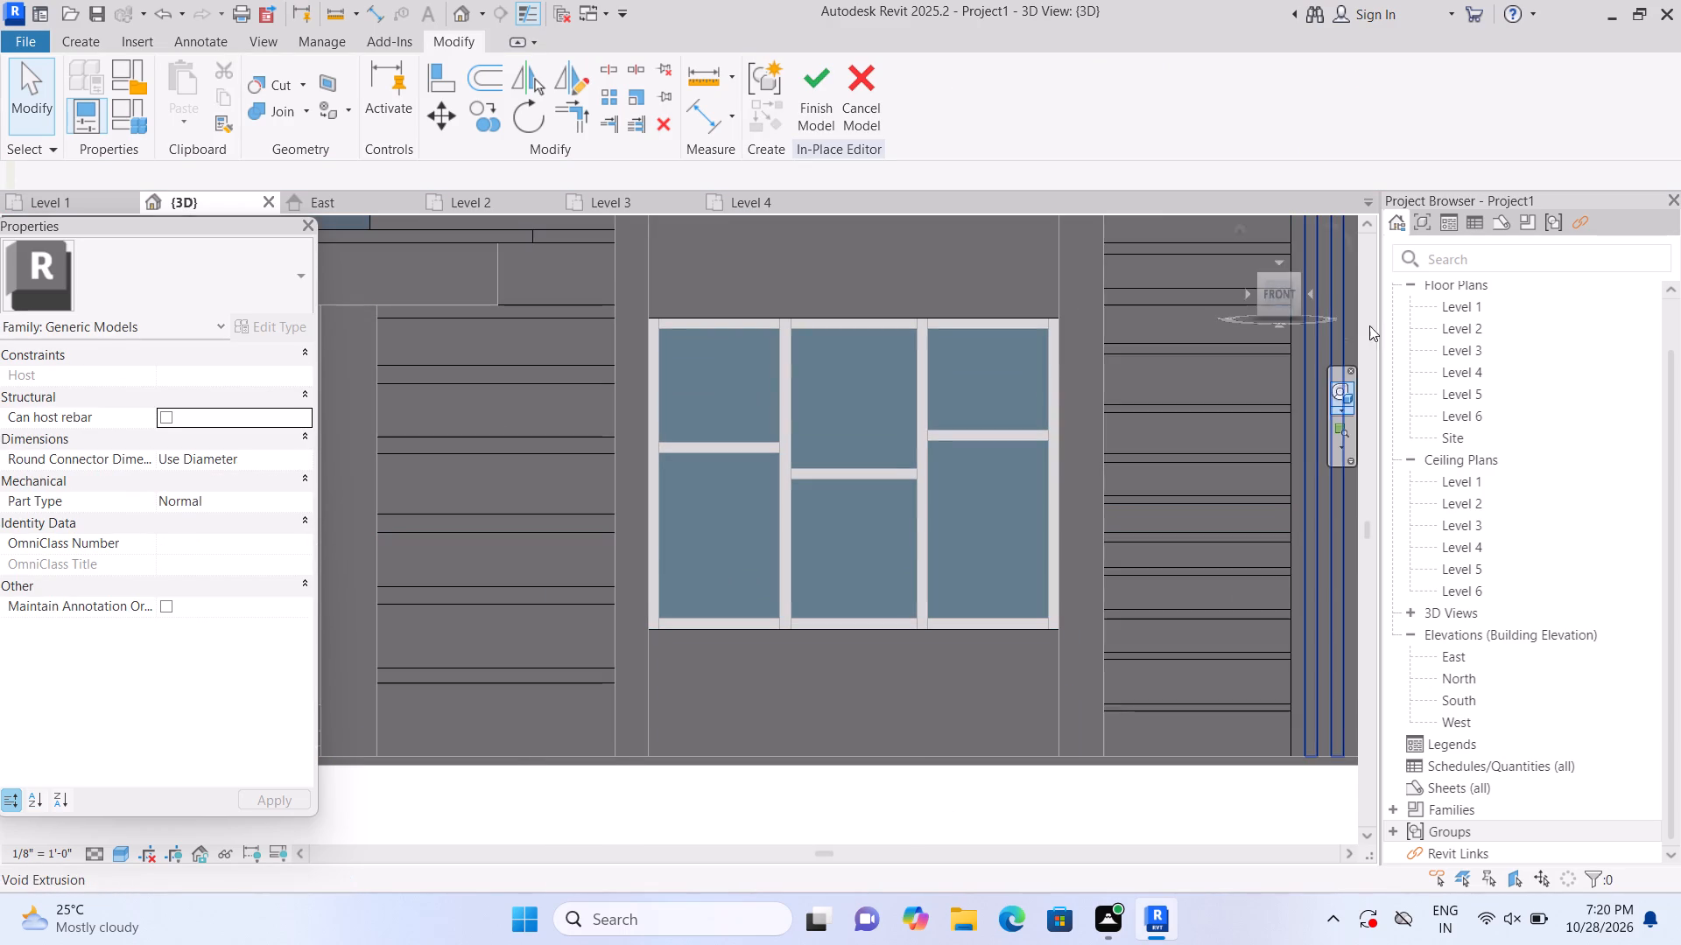
Examine the two new panels between and below the central windows from the isometric view.
{"action": "left_click", "coordinate": [1238, 222]}
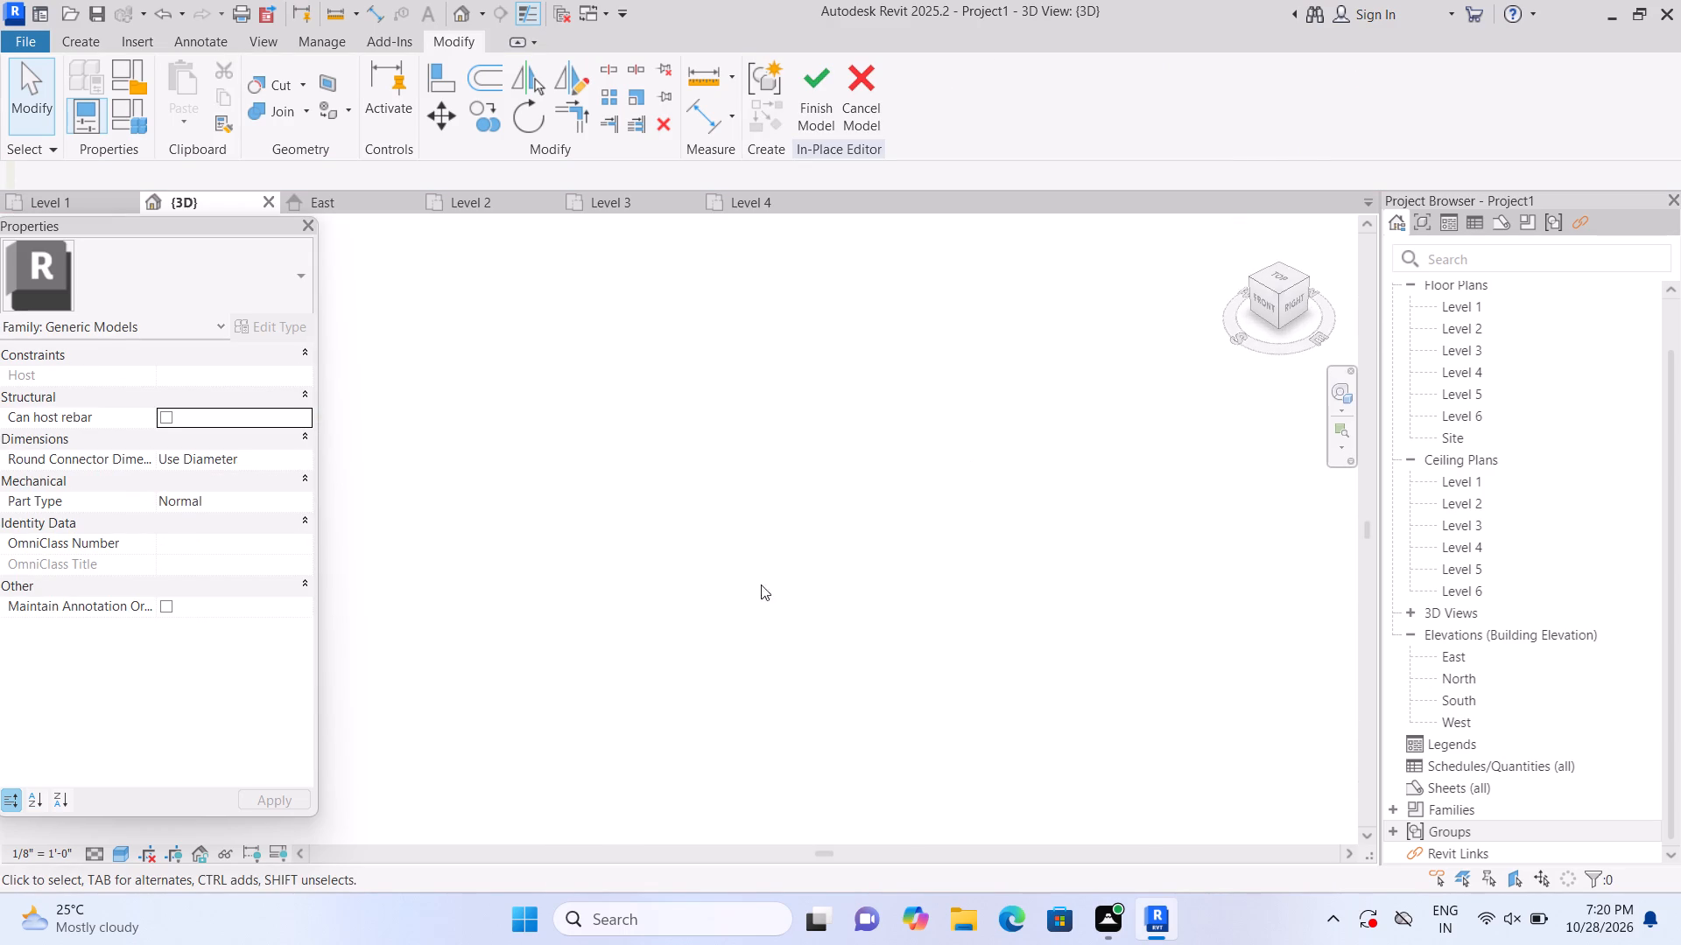
{"action": "scroll", "coordinate": [469, 653], "scroll_direction": "up", "scroll_amount": 11}
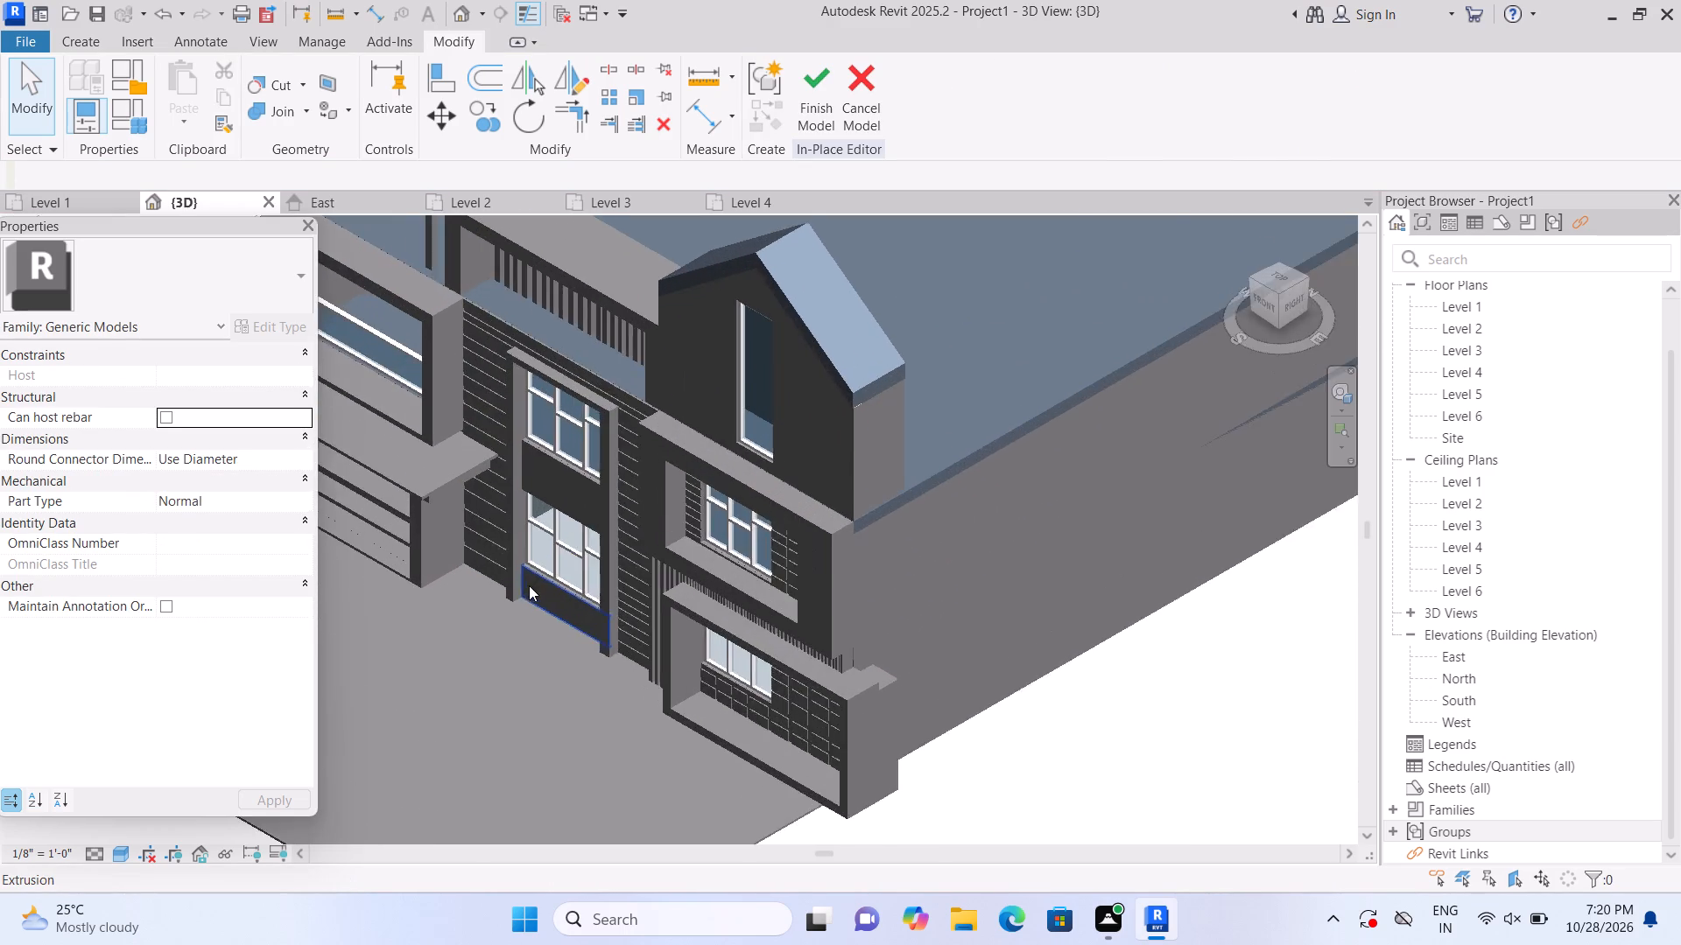
{"action": "scroll", "coordinate": [529, 585], "scroll_direction": "up", "scroll_amount": 4}
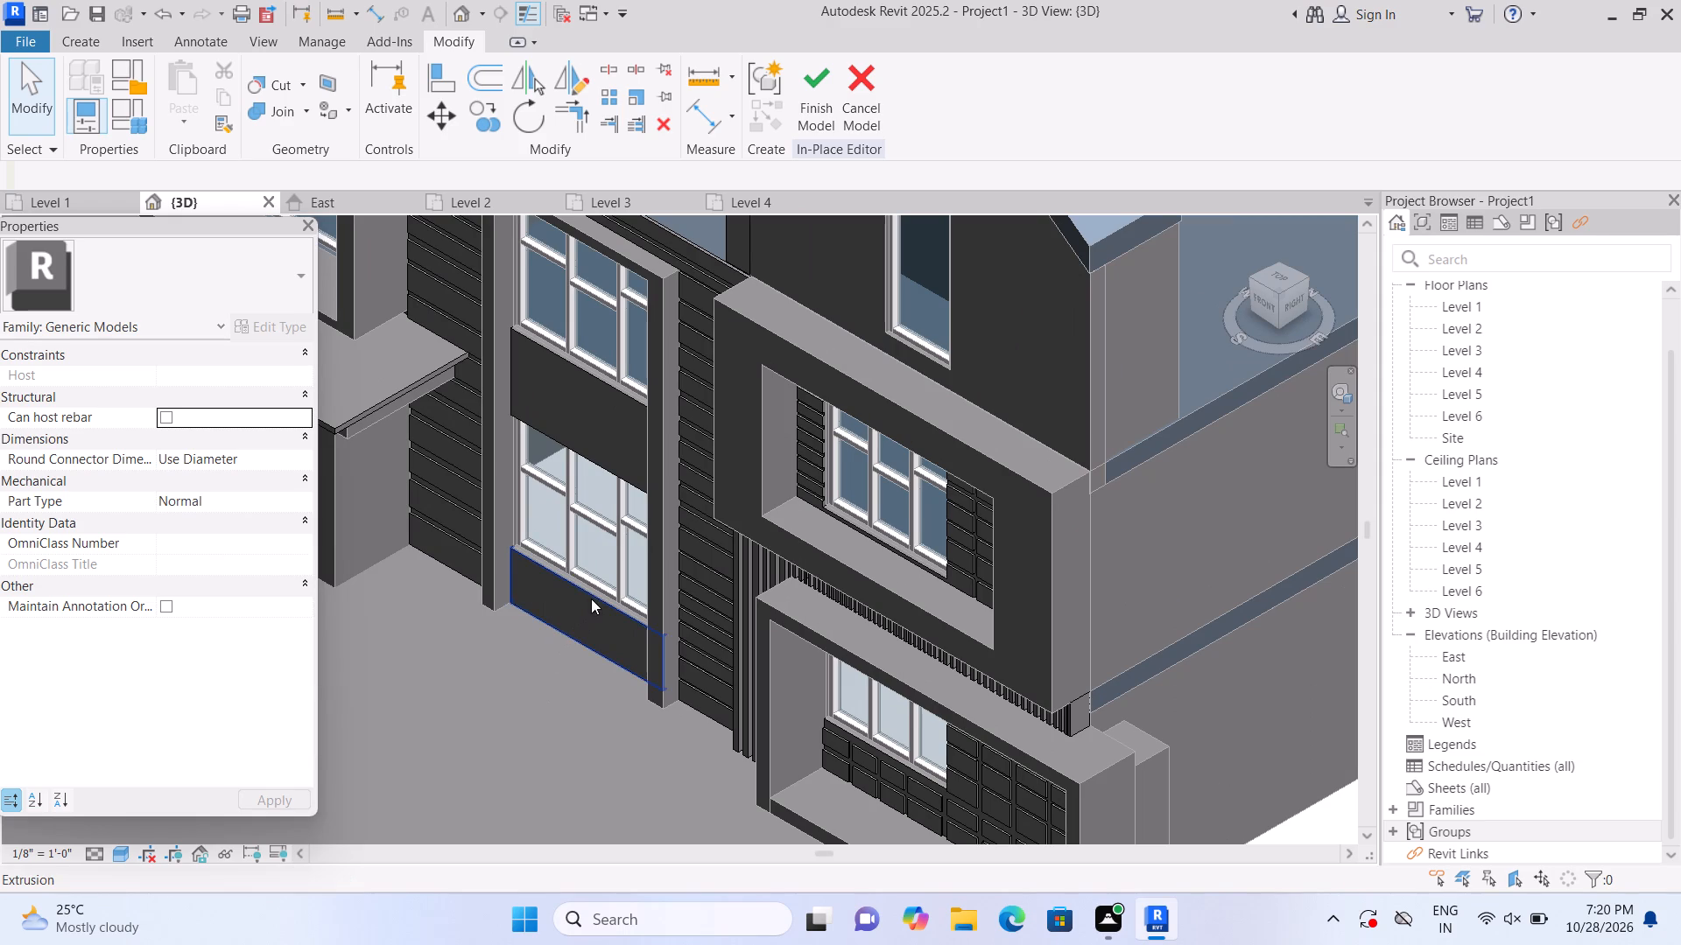
{"action": "left_click", "coordinate": [591, 598]}
{"action": "left_click", "coordinate": [549, 706]}
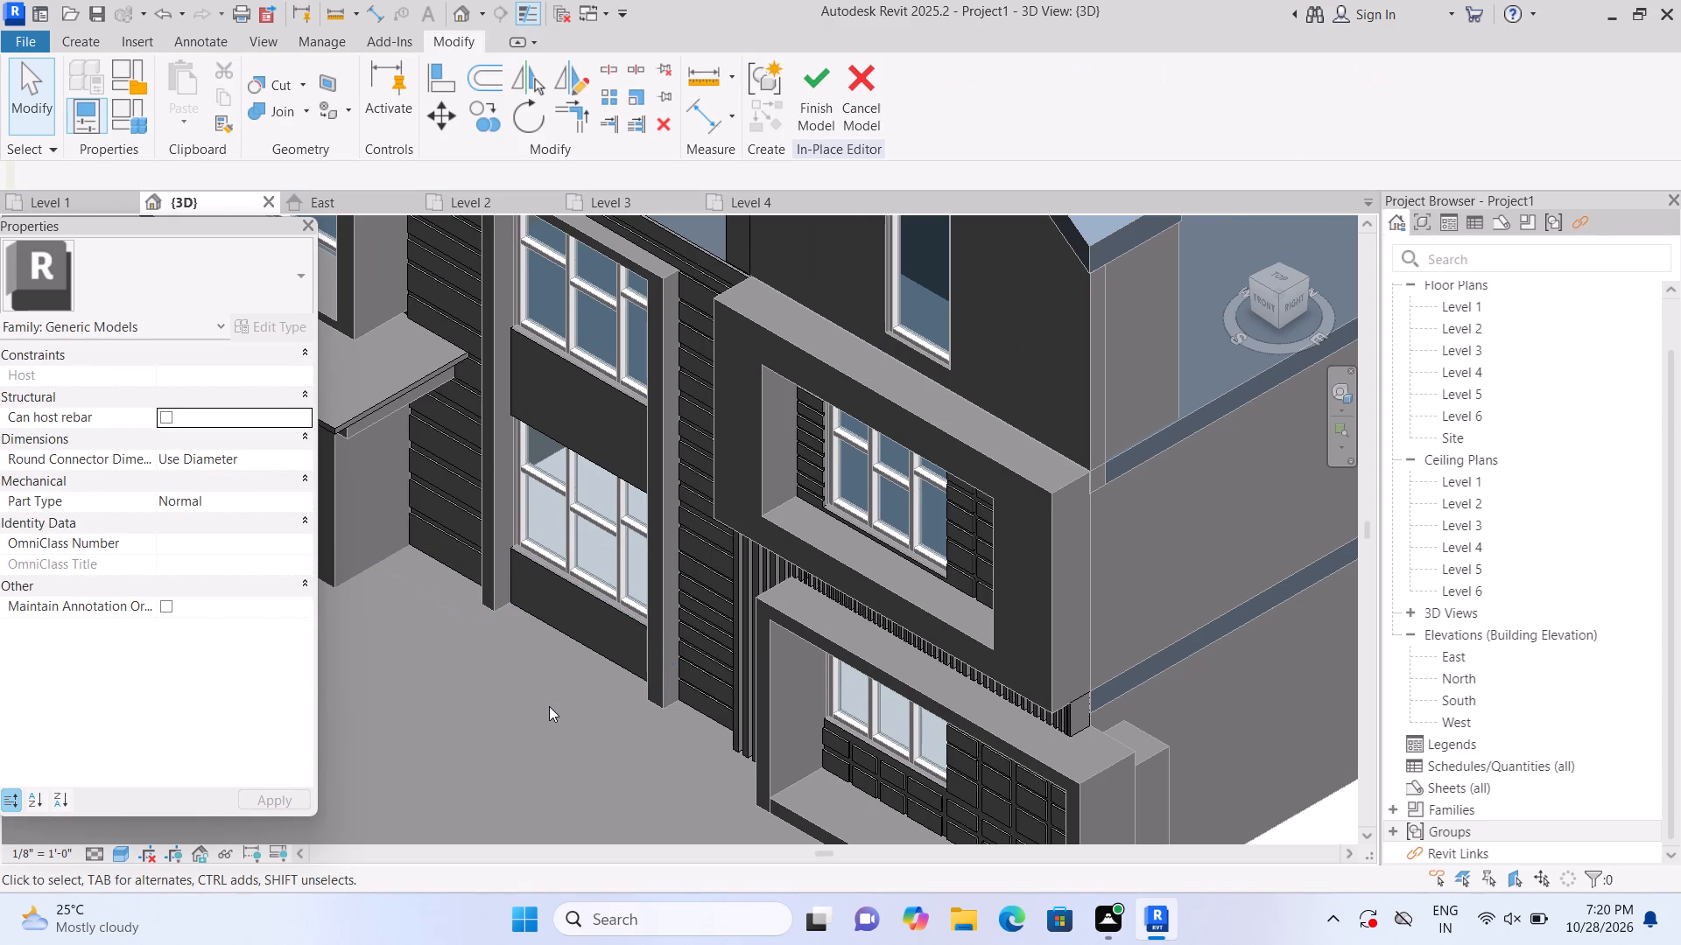
Start a void extrusion on the face of the panel between the central windows and sketch an 8'-0" by about 3 3/8" horizontal strip near its top.
{"action": "scroll", "coordinate": [549, 708], "scroll_direction": "down", "scroll_amount": 1}
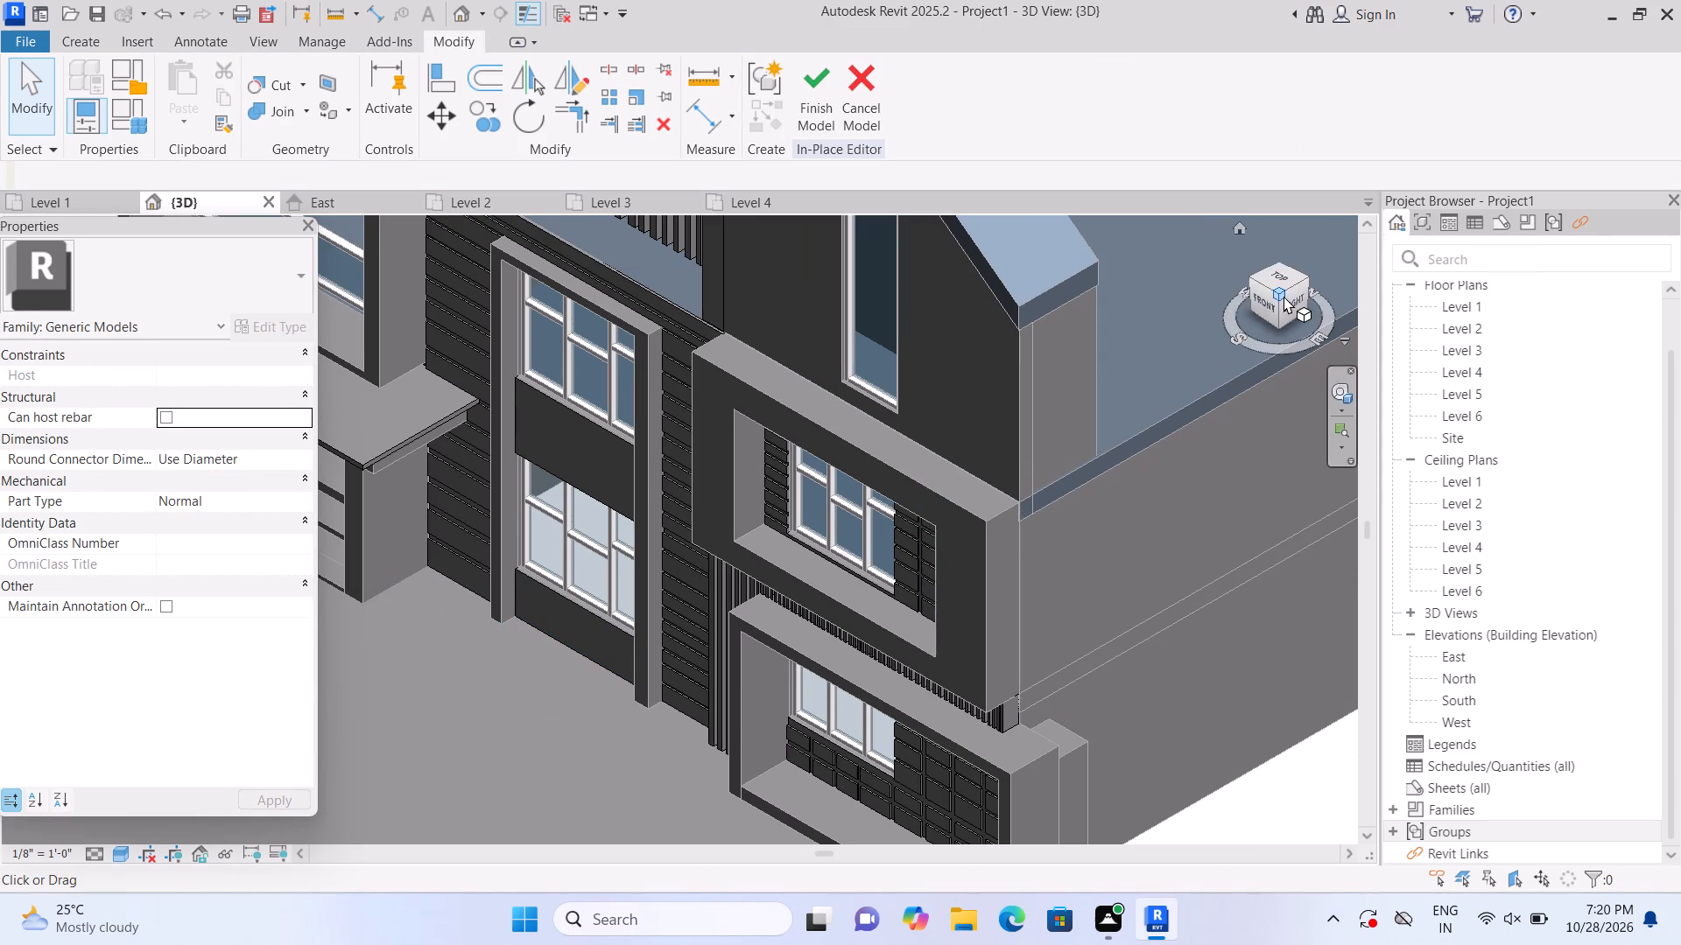
{"action": "left_click", "coordinate": [1270, 302]}
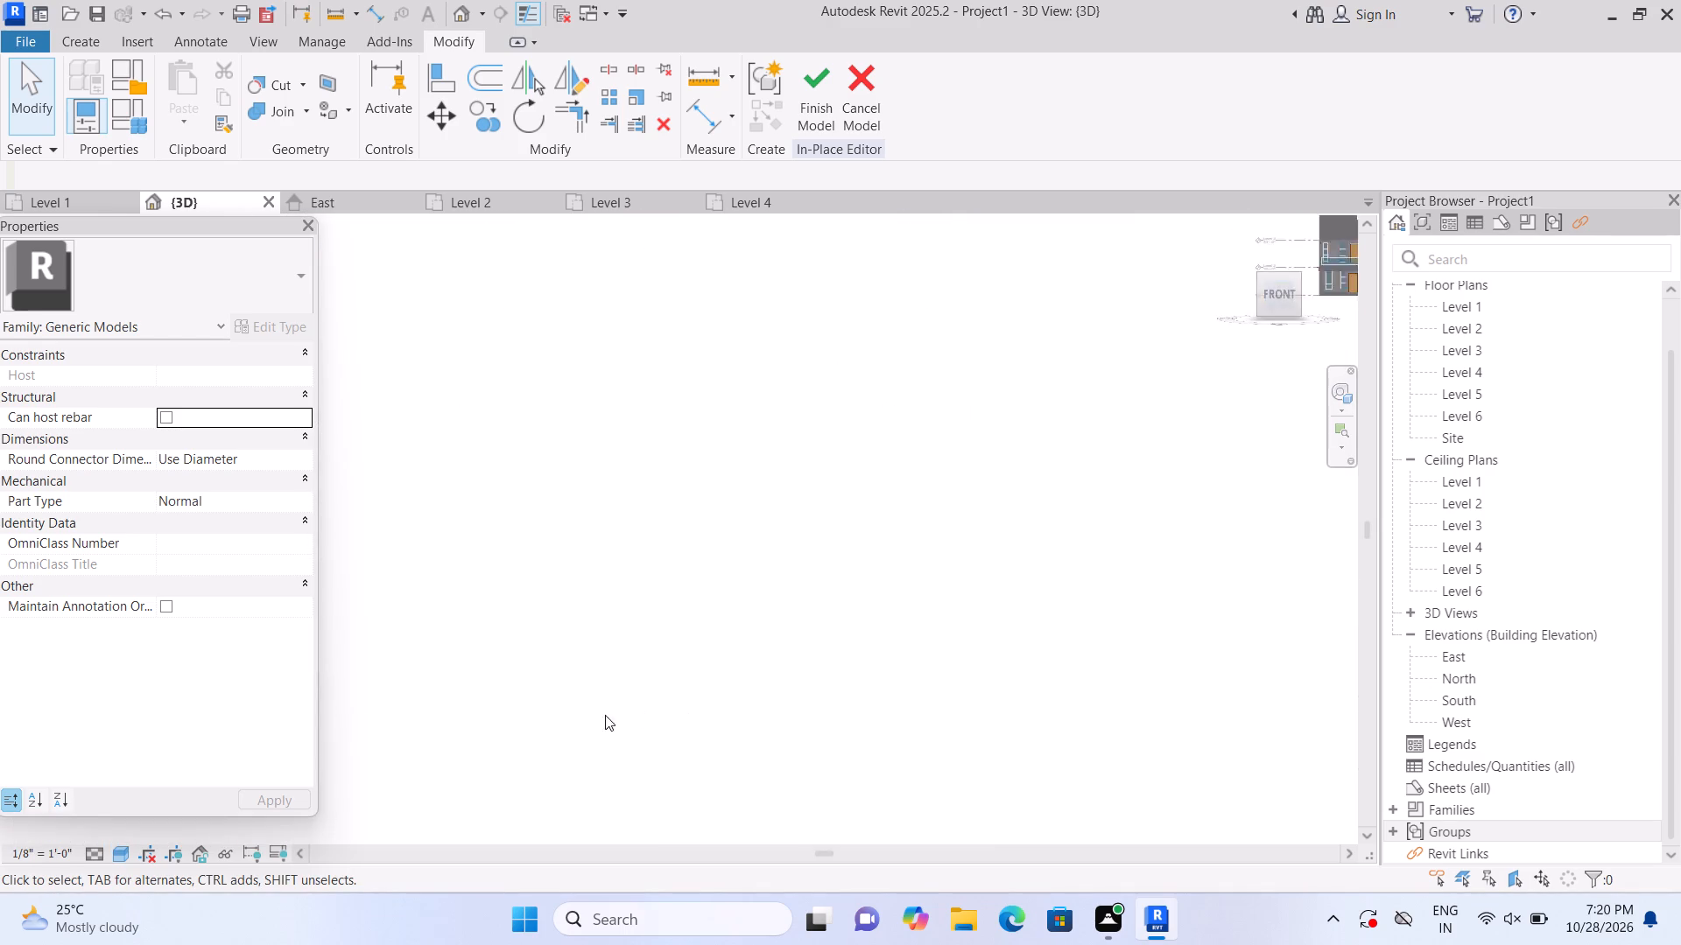
{"action": "scroll", "coordinate": [542, 618], "scroll_direction": "up", "scroll_amount": 6}
{"action": "scroll", "coordinate": [601, 672], "scroll_direction": "up", "scroll_amount": 1}
{"action": "middle_click_drag", "start_coordinate": [612, 679], "coordinate": [719, 752]}
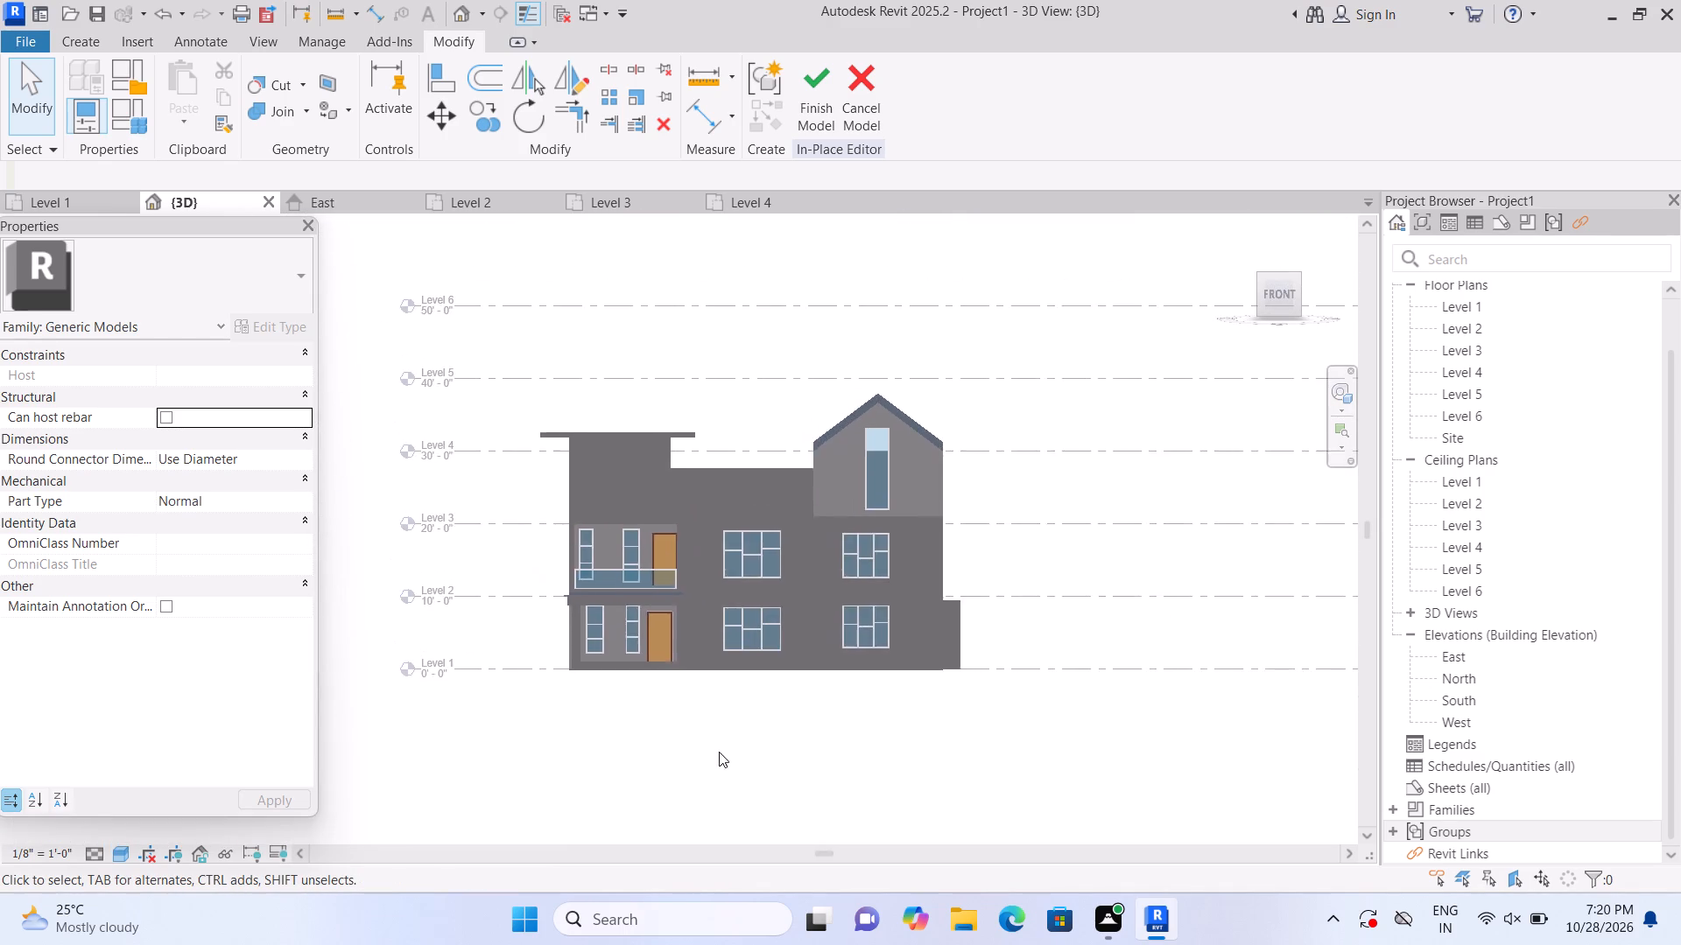
{"action": "scroll", "coordinate": [714, 696], "scroll_direction": "up", "scroll_amount": 6}
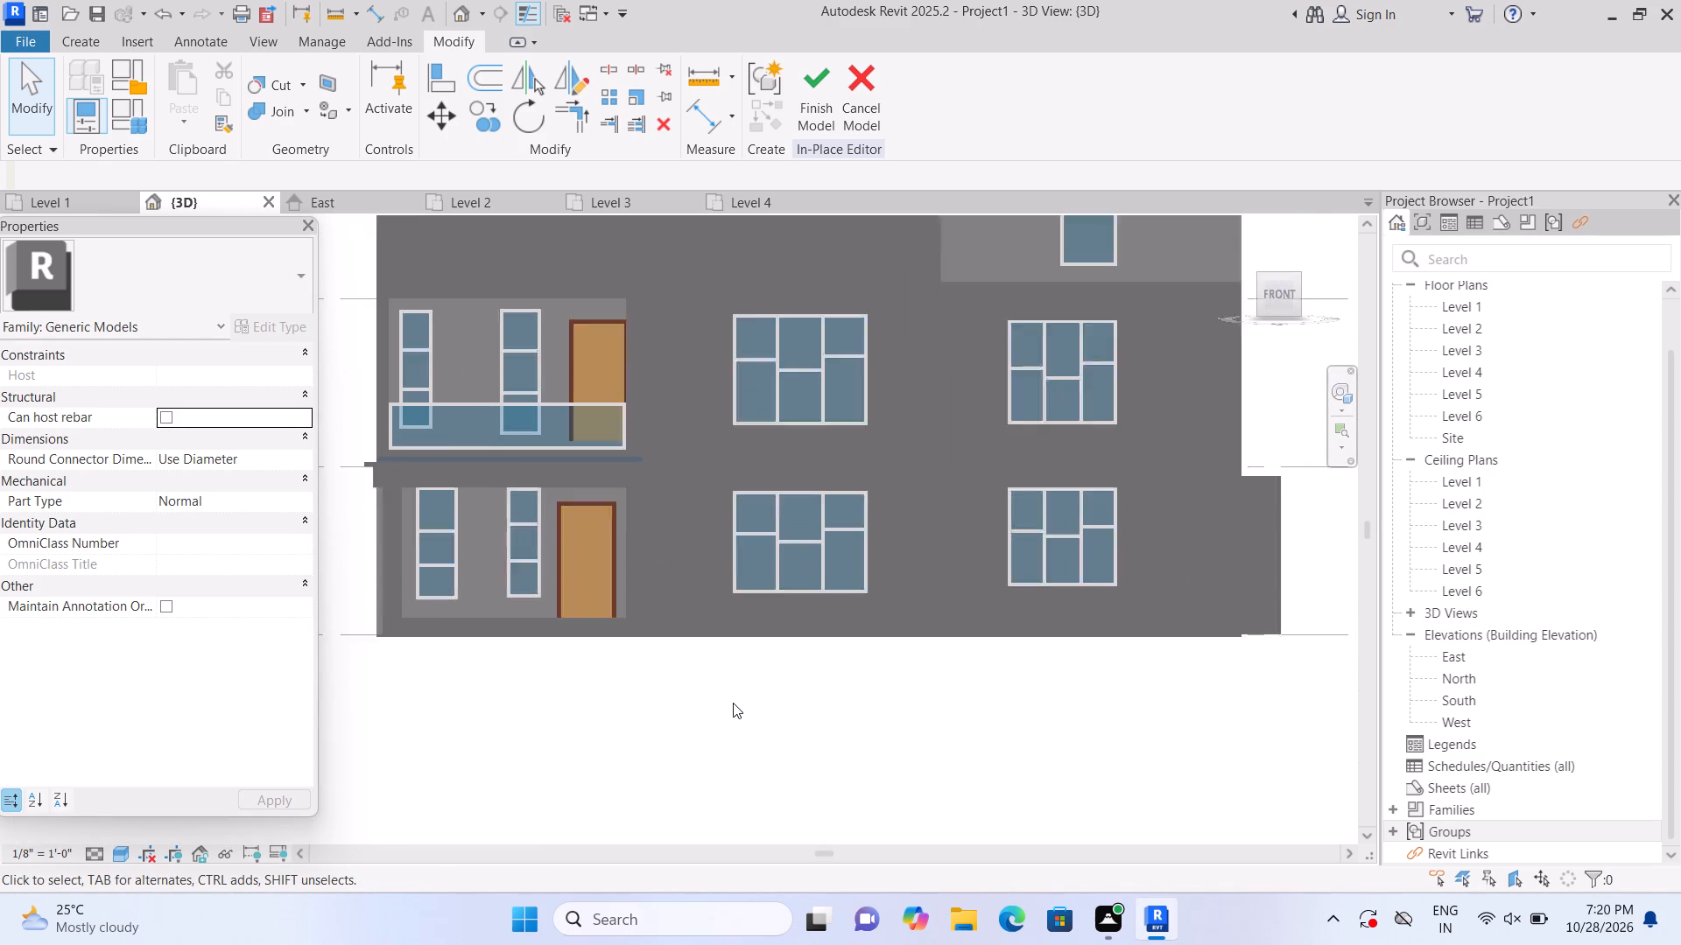
{"action": "scroll", "coordinate": [733, 703], "scroll_direction": "up", "scroll_amount": 1}
{"action": "middle_click_drag", "start_coordinate": [735, 705], "coordinate": [742, 814]}
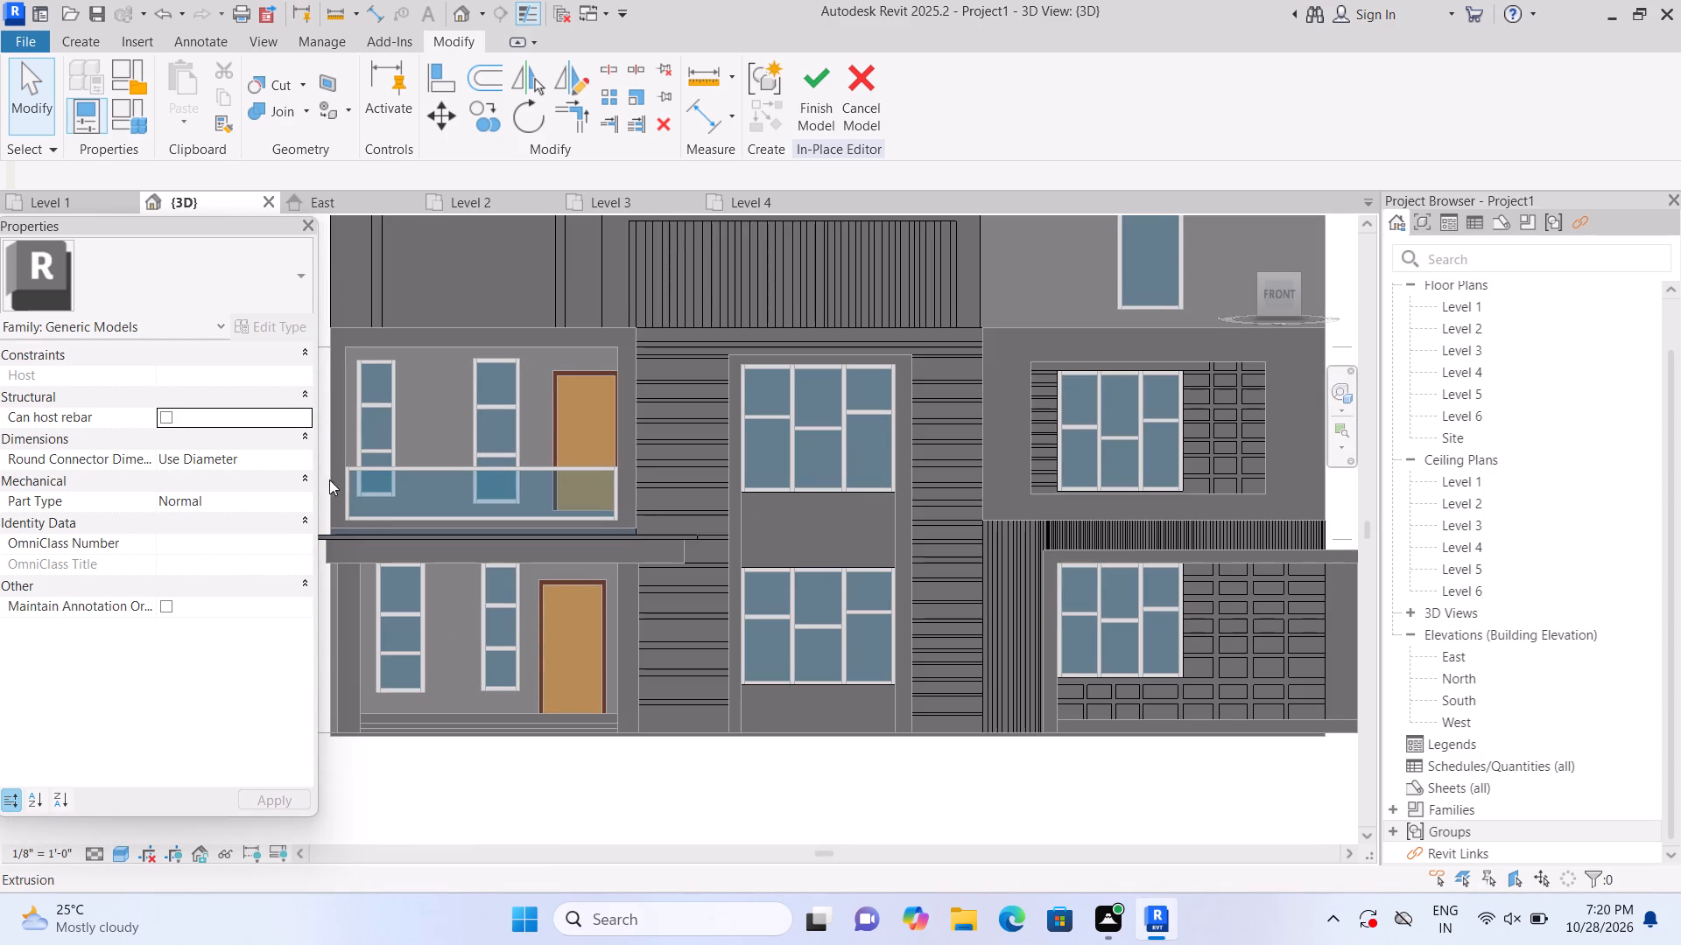
{"action": "left_click", "coordinate": [81, 40]}
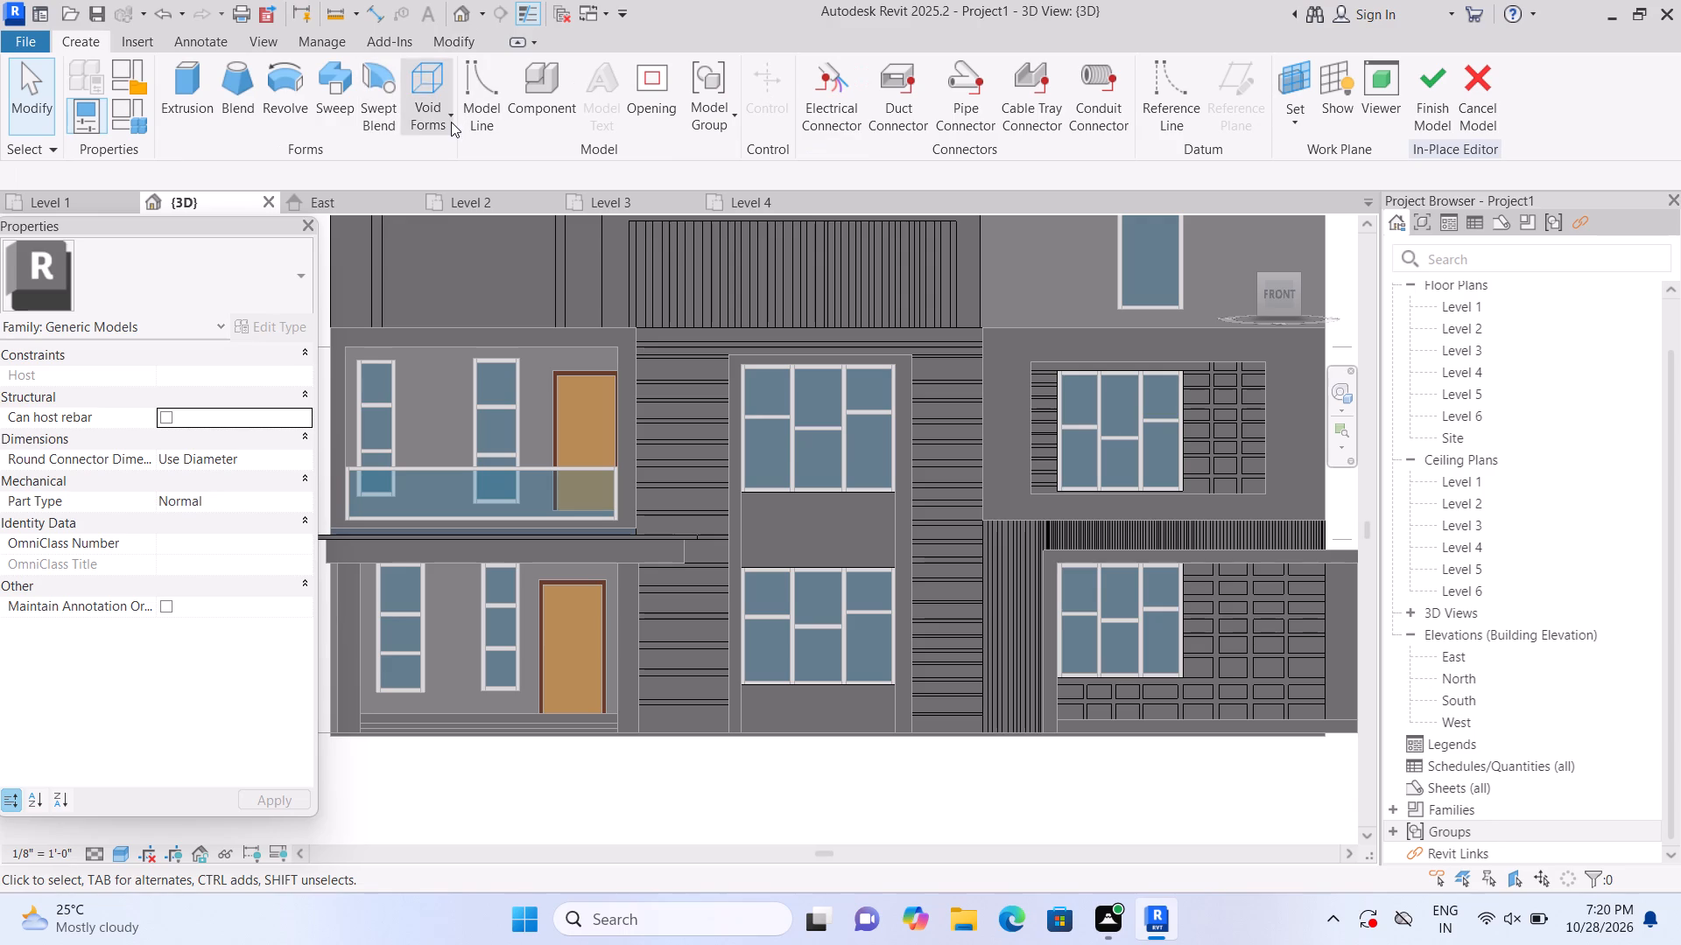
{"action": "left_click", "coordinate": [450, 118]}
{"action": "left_click", "coordinate": [459, 158]}
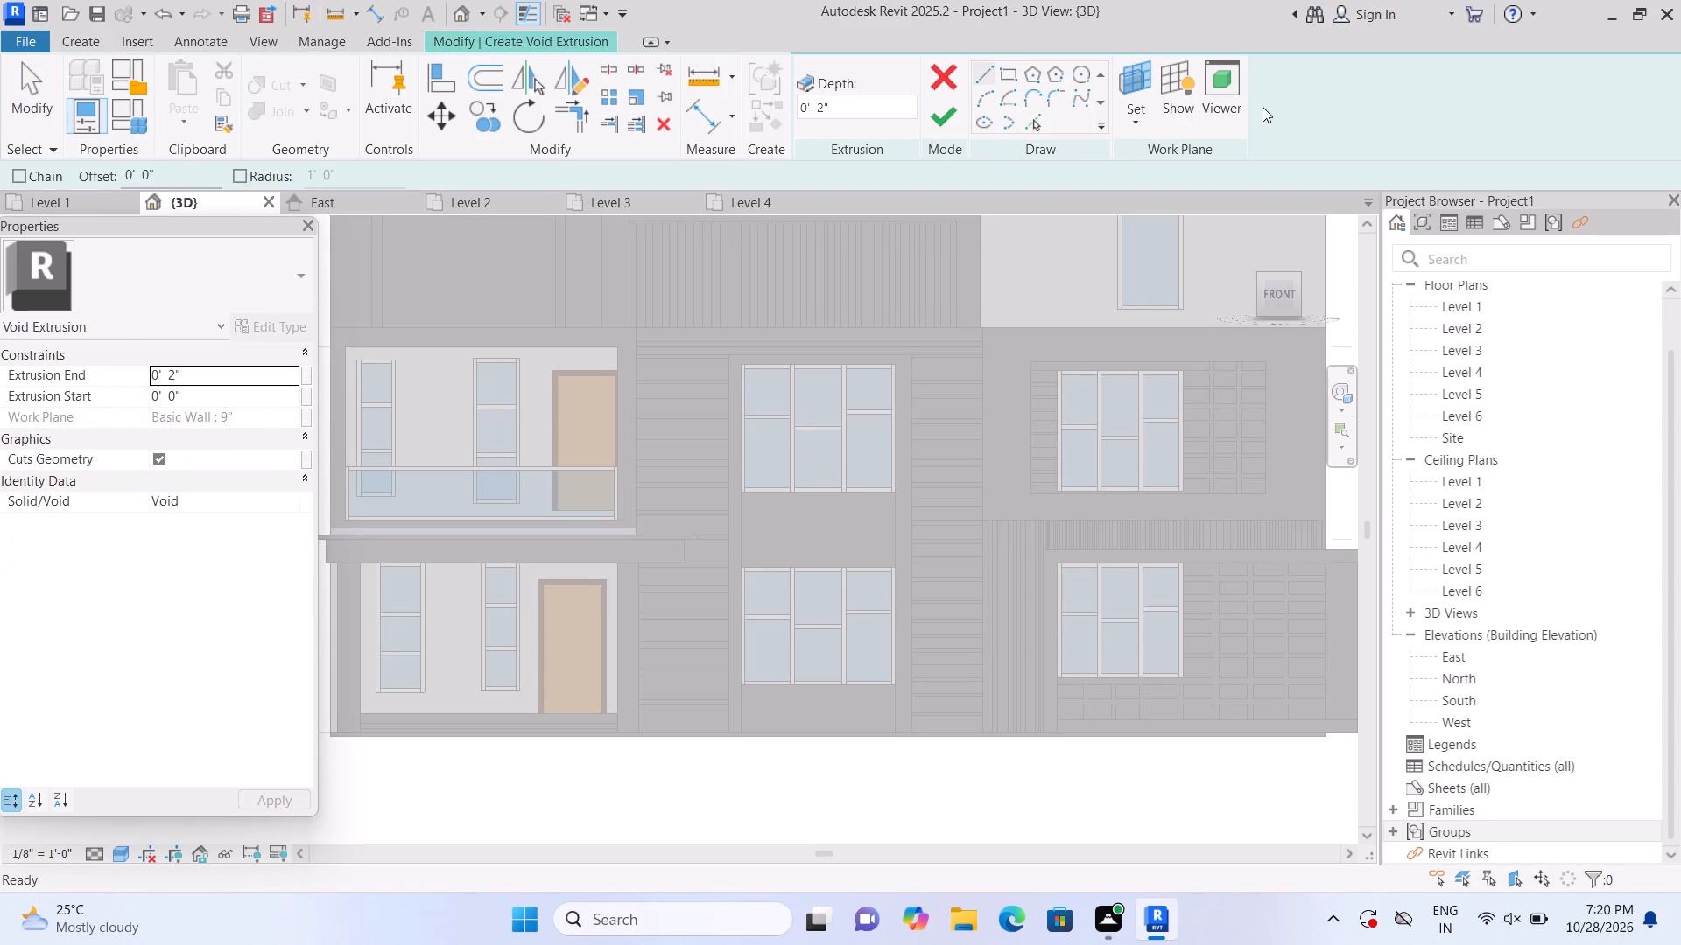
{"action": "left_click", "coordinate": [1137, 120]}
{"action": "left_click", "coordinate": [1140, 205]}
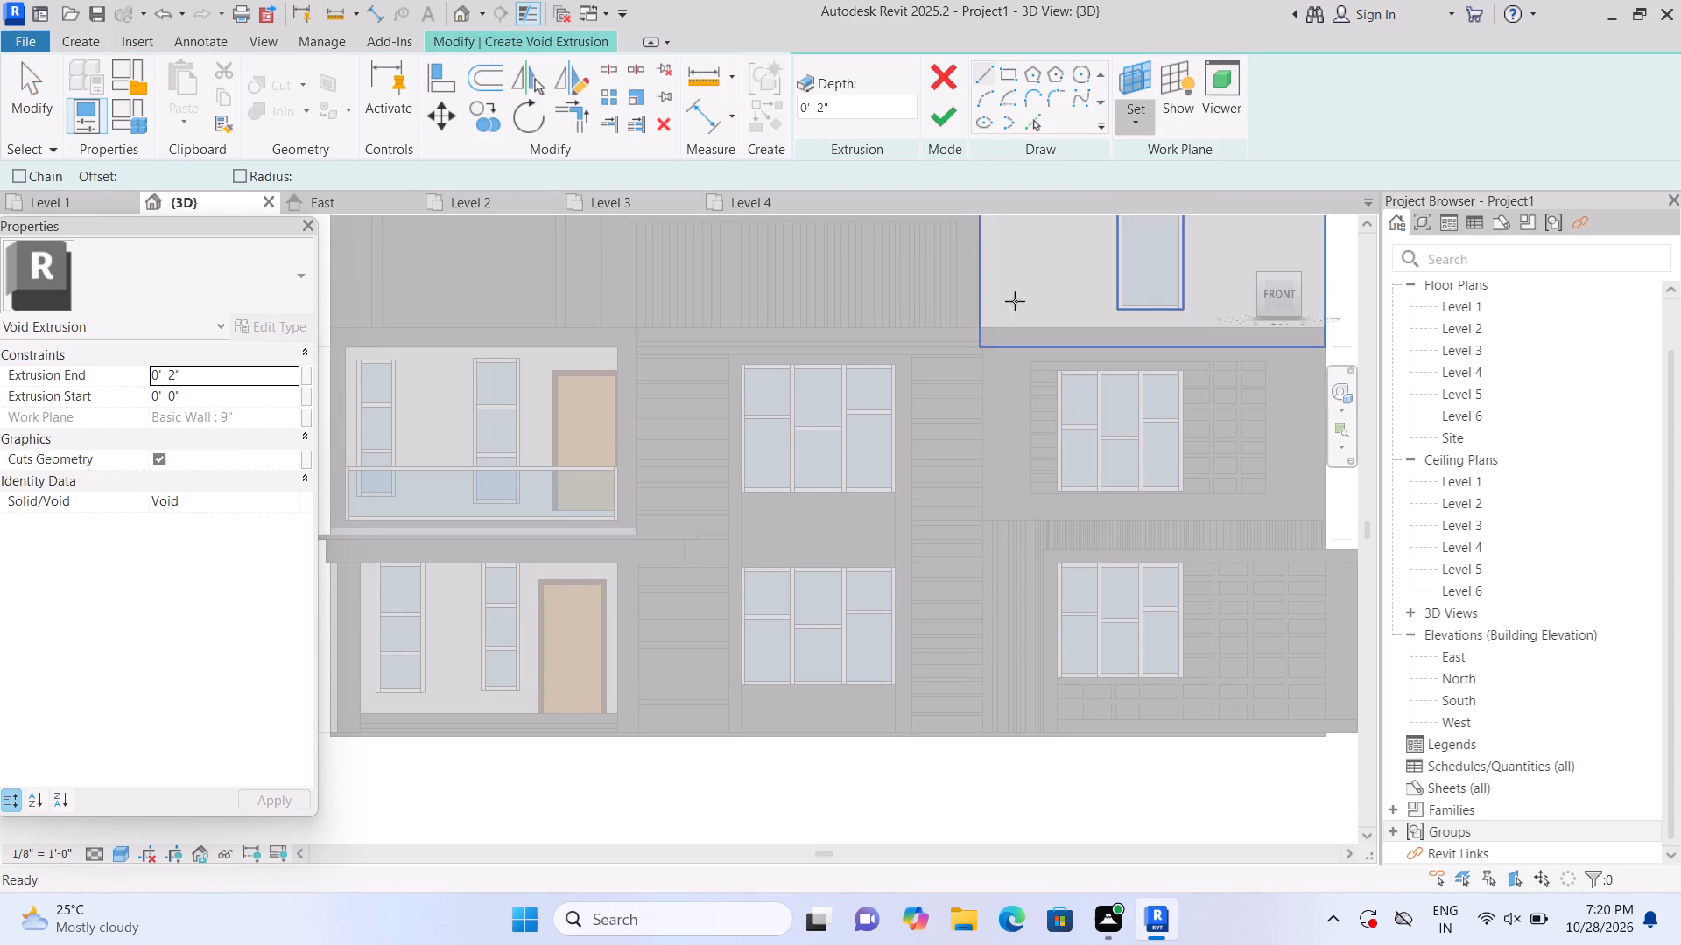
{"action": "left_click", "coordinate": [855, 505]}
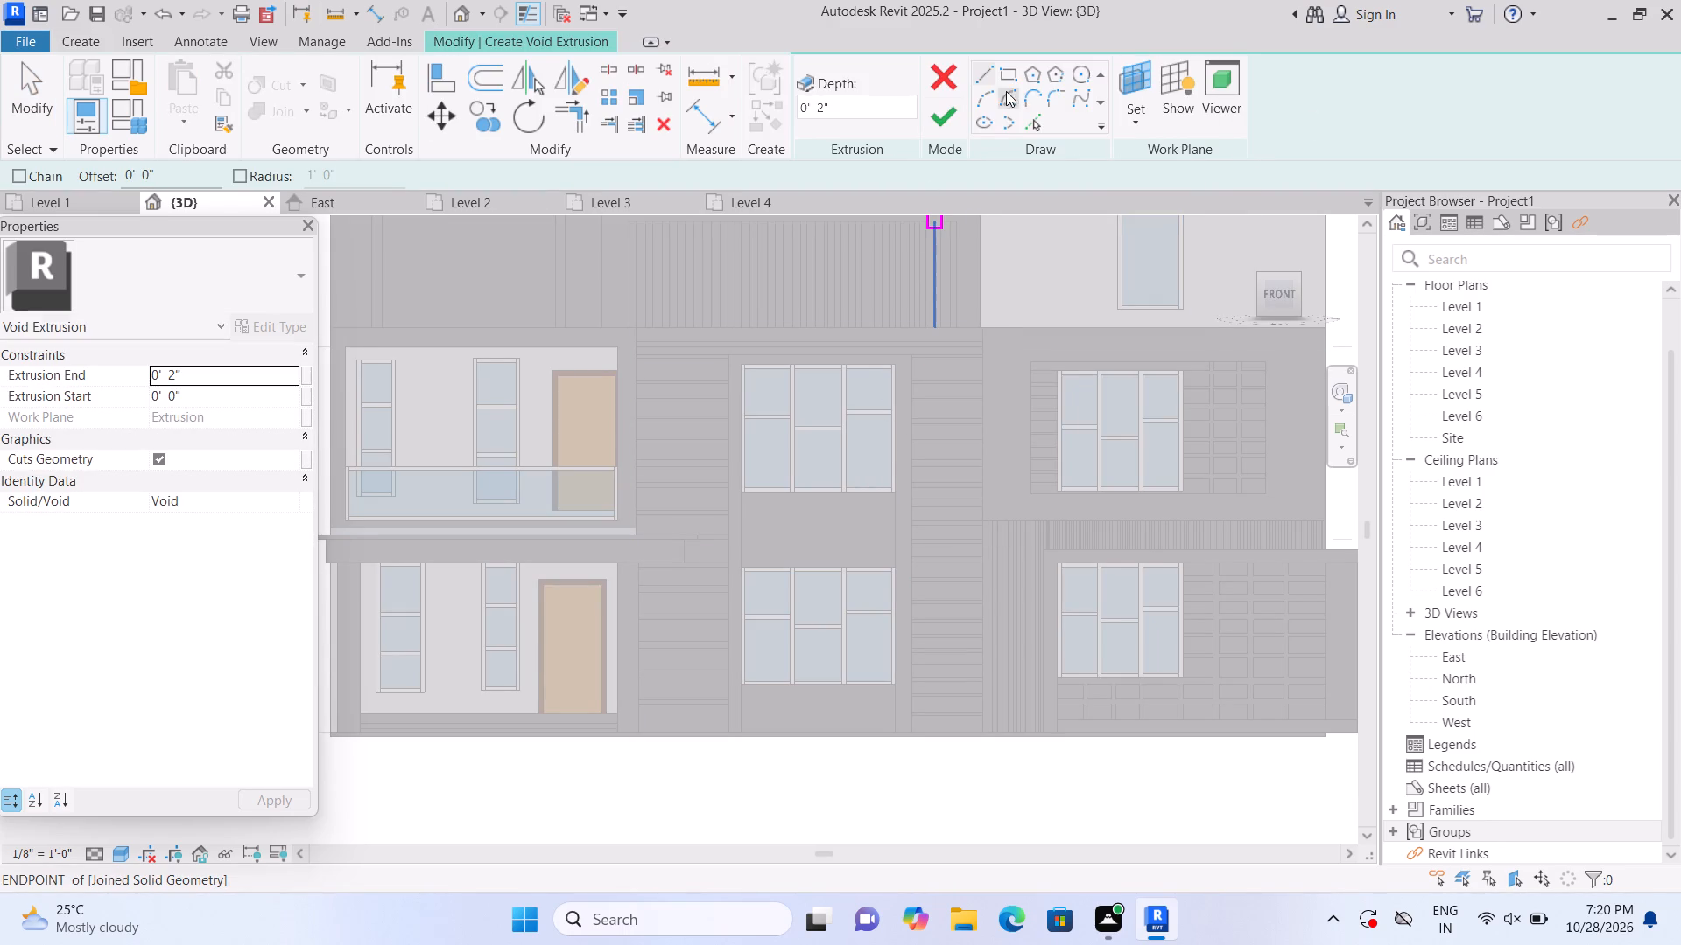
{"action": "left_click", "coordinate": [1010, 76]}
{"action": "scroll", "coordinate": [812, 498], "scroll_direction": "up", "scroll_amount": 3}
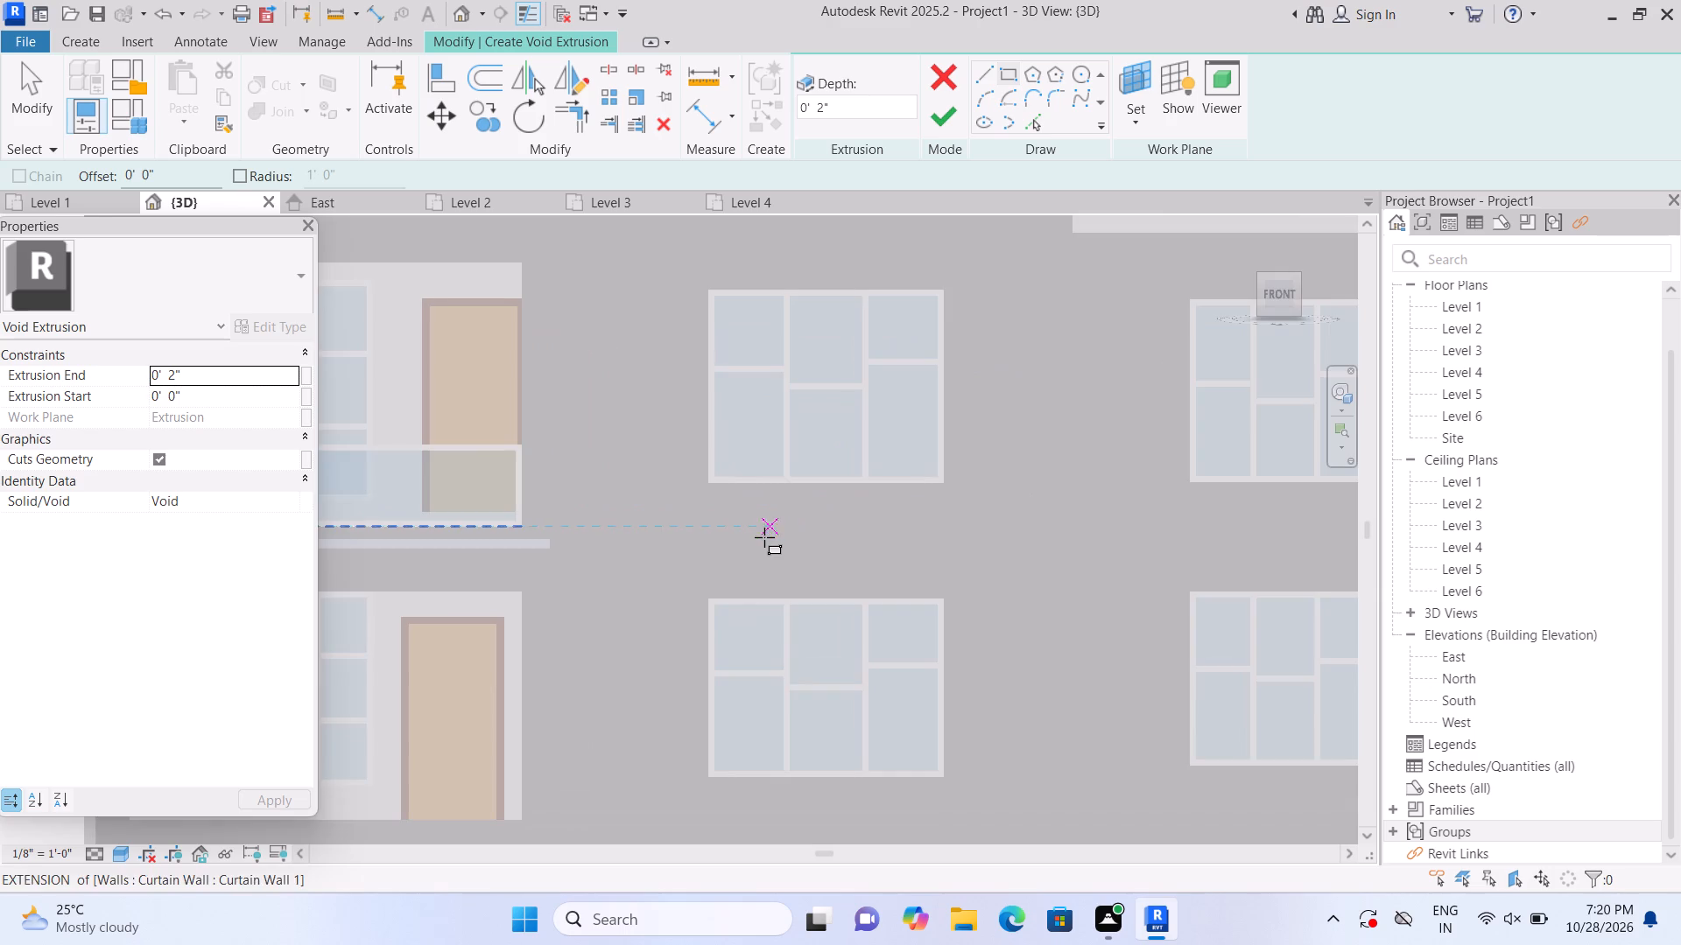
{"action": "scroll", "coordinate": [755, 540], "scroll_direction": "up", "scroll_amount": 2}
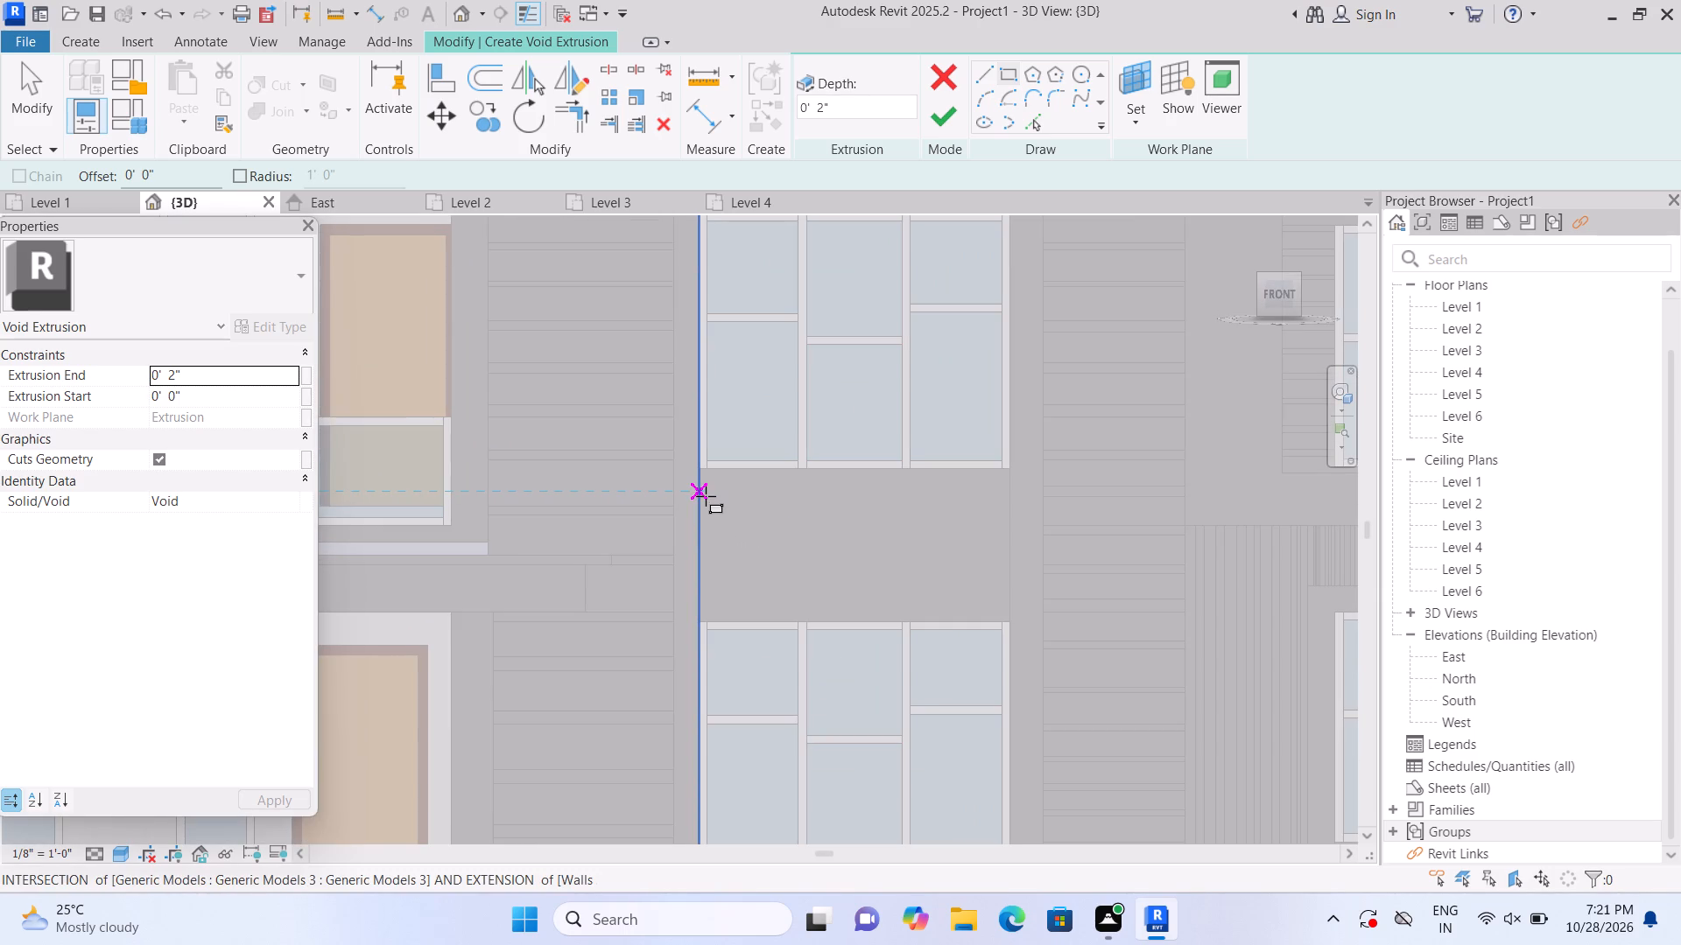
{"action": "left_click", "coordinate": [705, 499]}
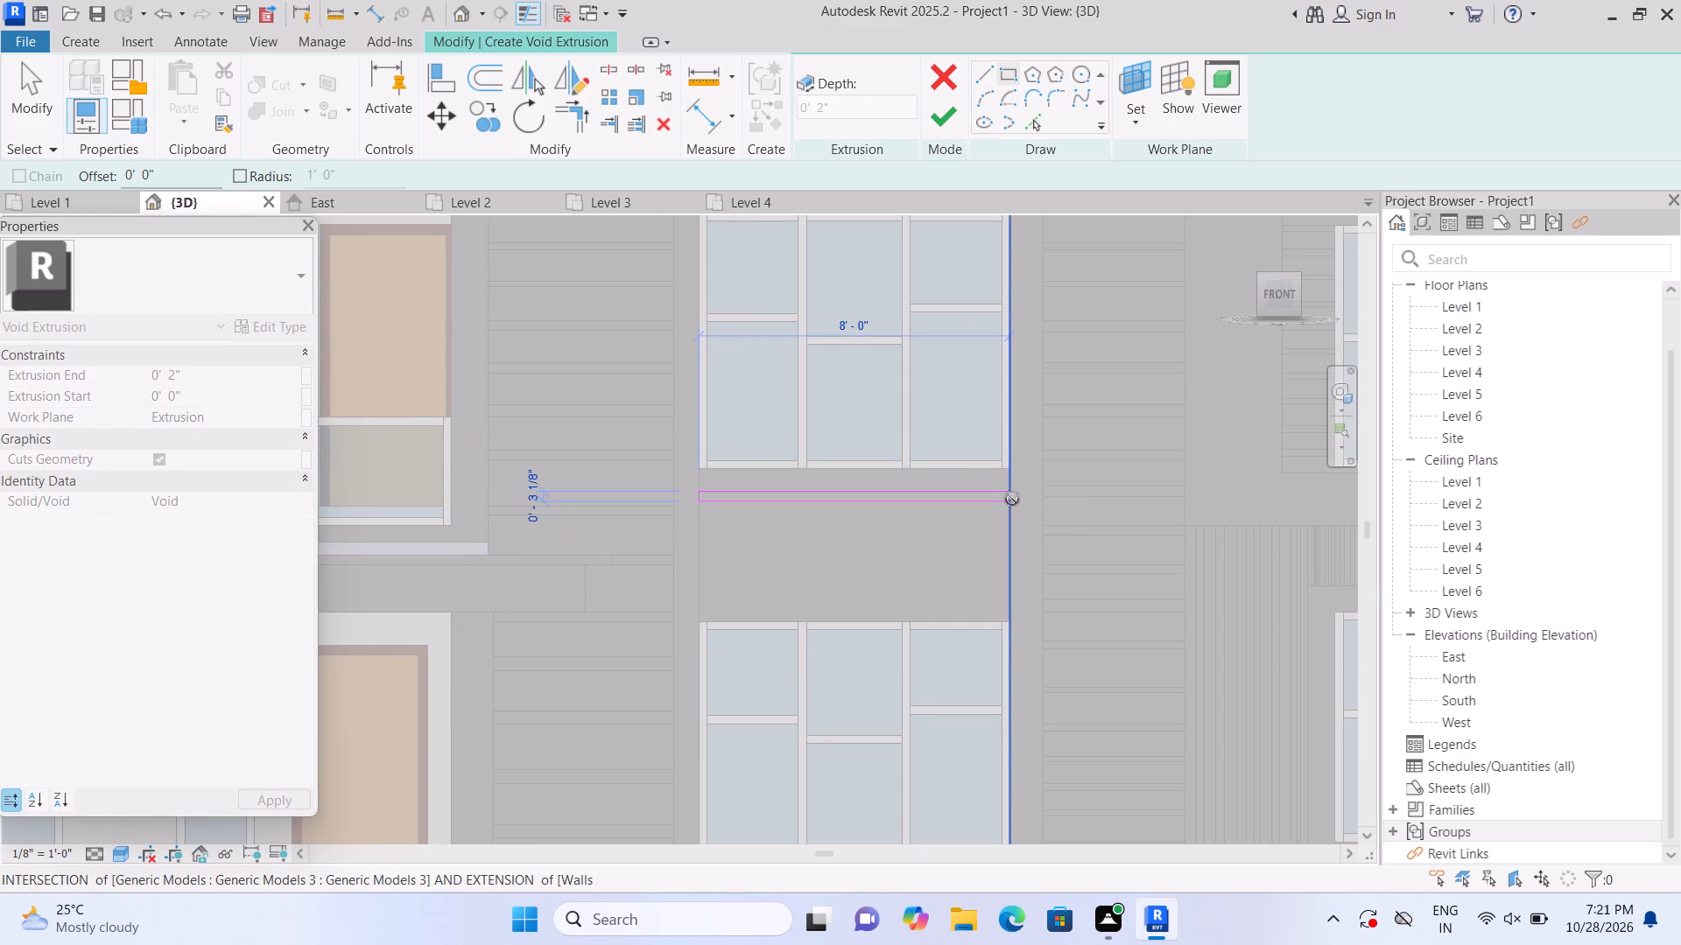
{"action": "left_click", "coordinate": [1011, 502]}
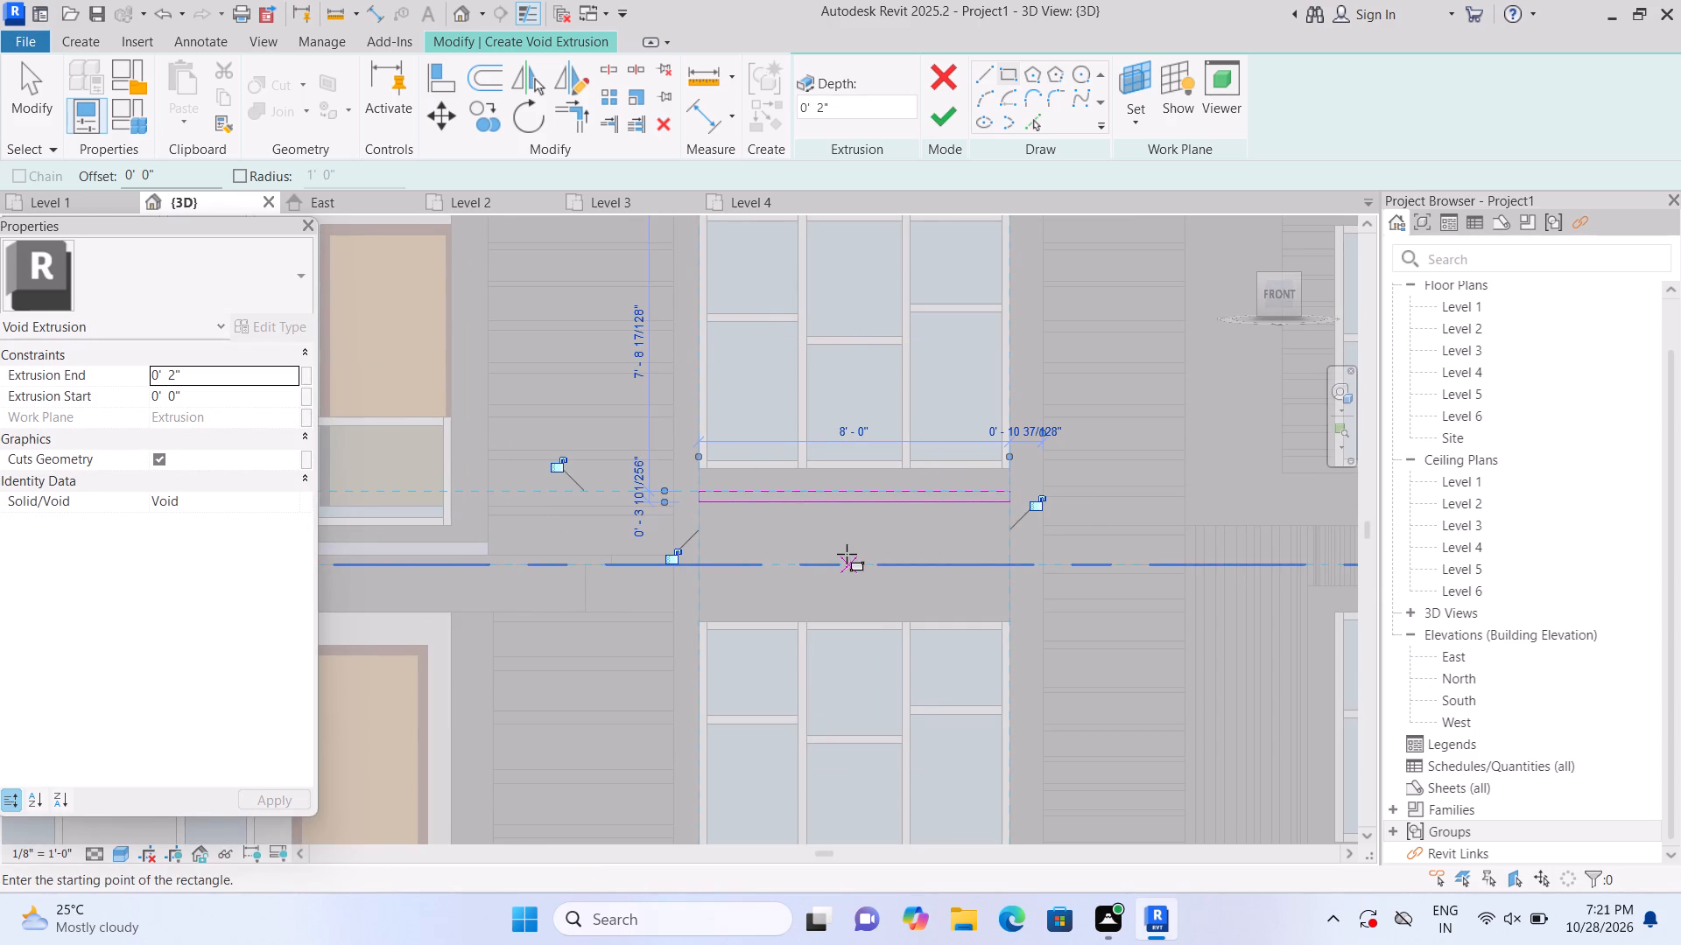
{"action": "key", "text": "Escape"}
Sketch three more thin horizontal strips, each 8'-0" wide, spaced down the panel below the first strip.
{"action": "left_click", "coordinate": [702, 529]}
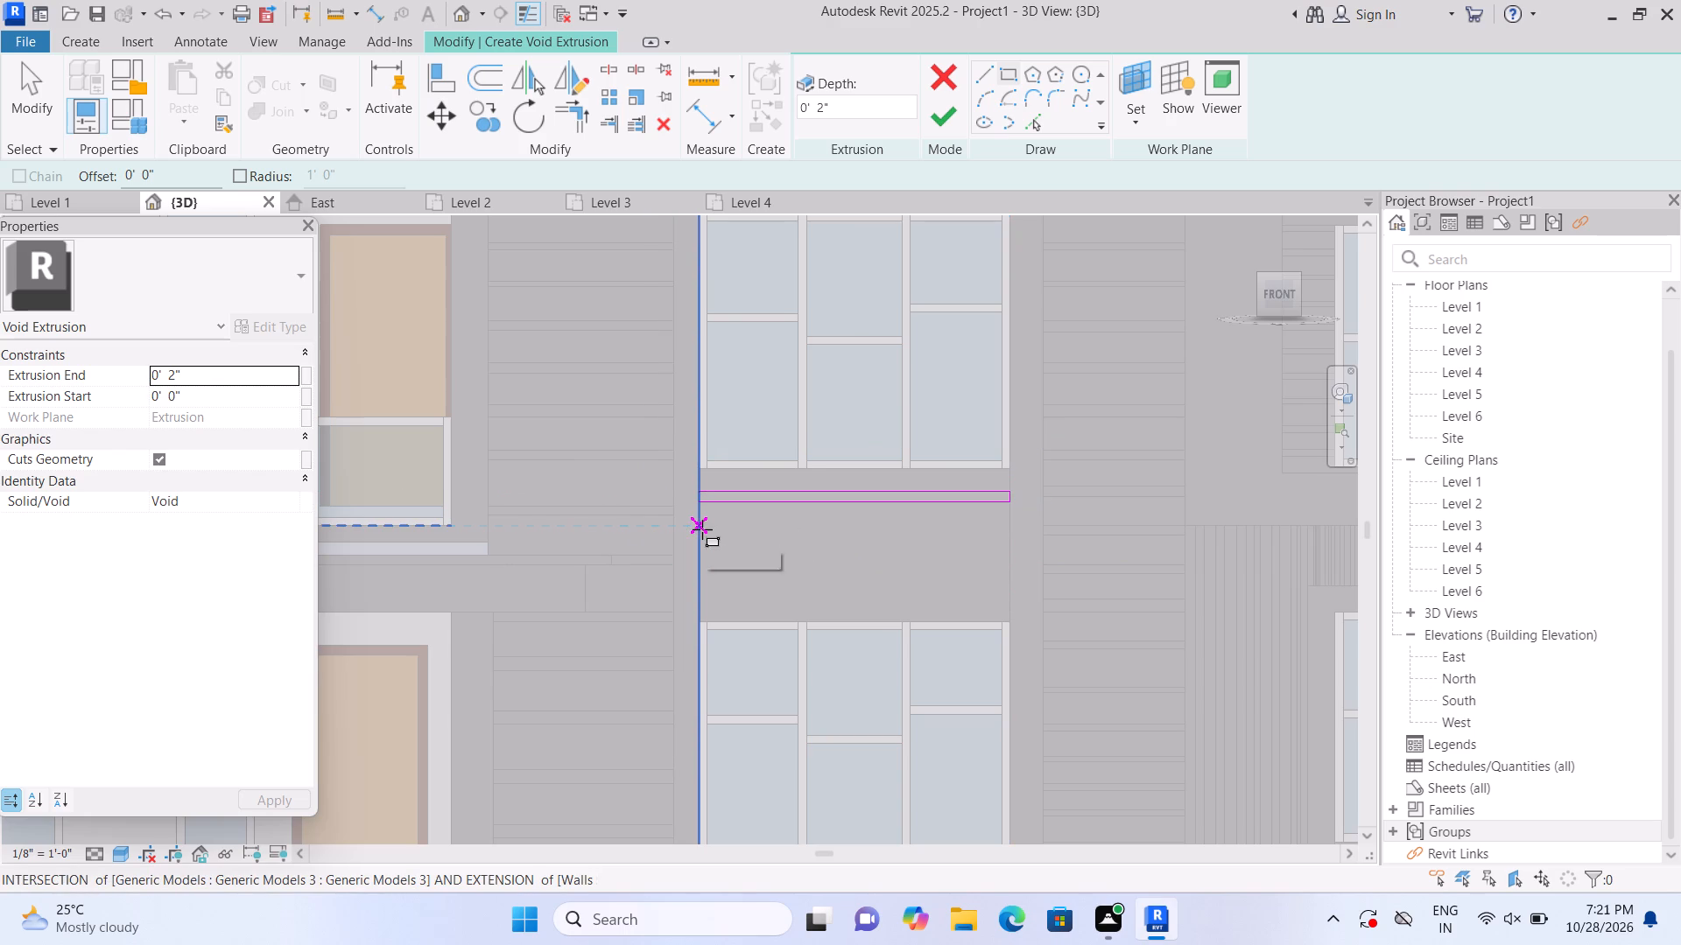
{"action": "scroll", "coordinate": [1006, 542], "scroll_direction": "up", "scroll_amount": 4}
{"action": "left_click", "coordinate": [1012, 532]}
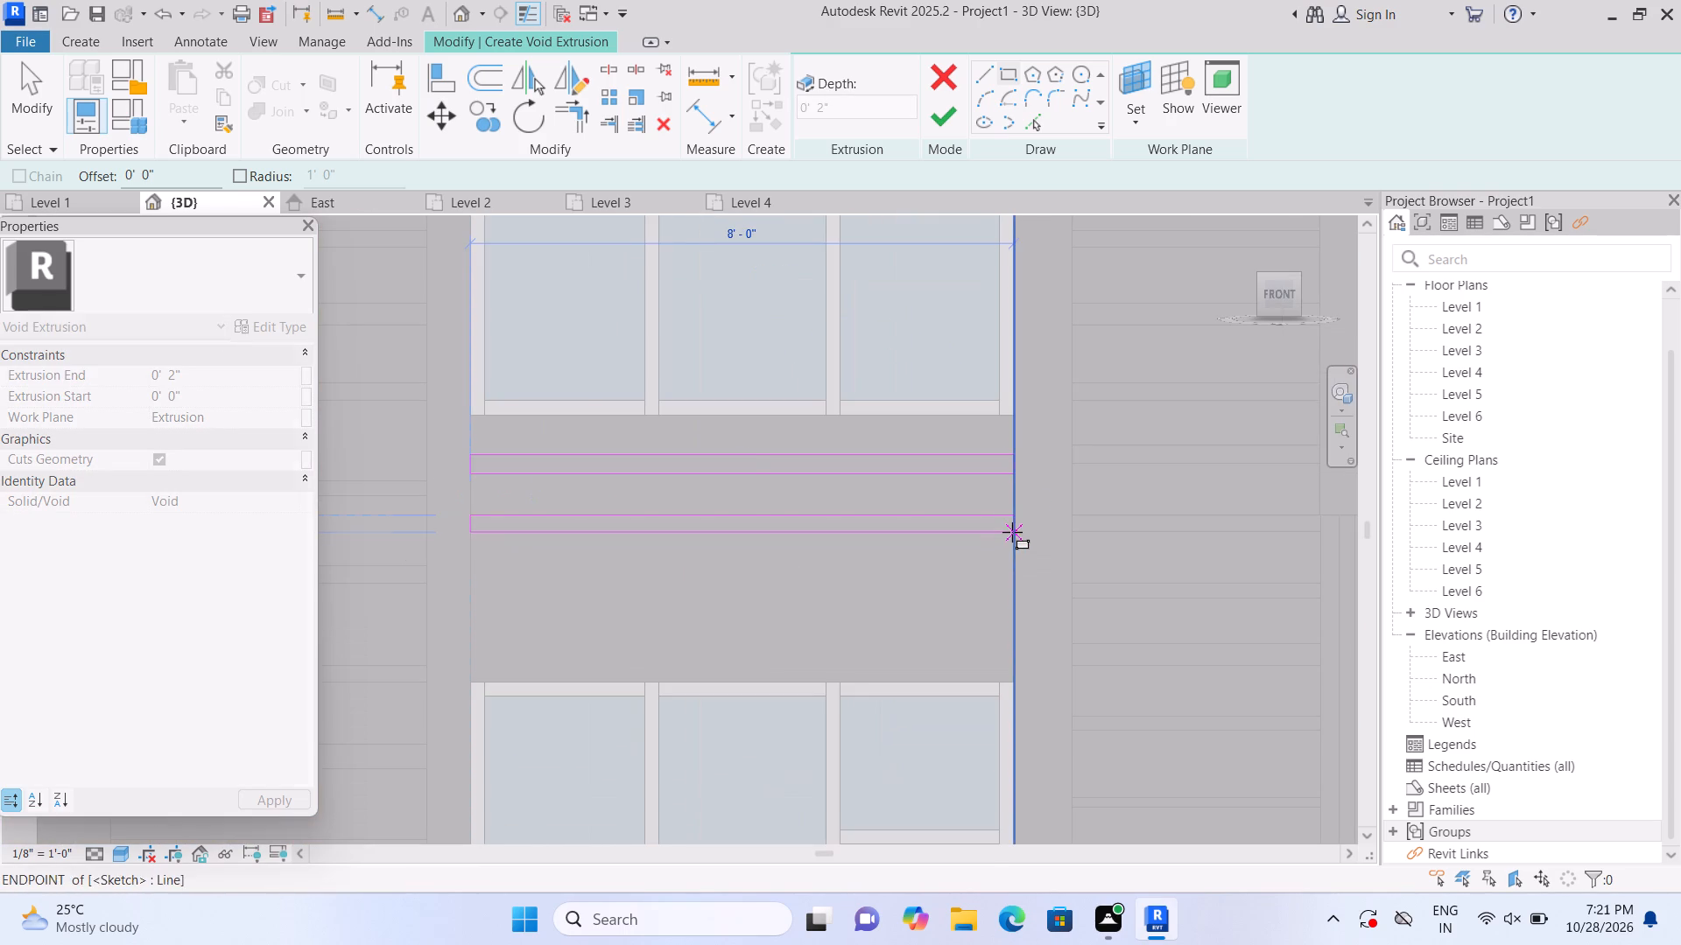
{"action": "key", "text": "Escape"}
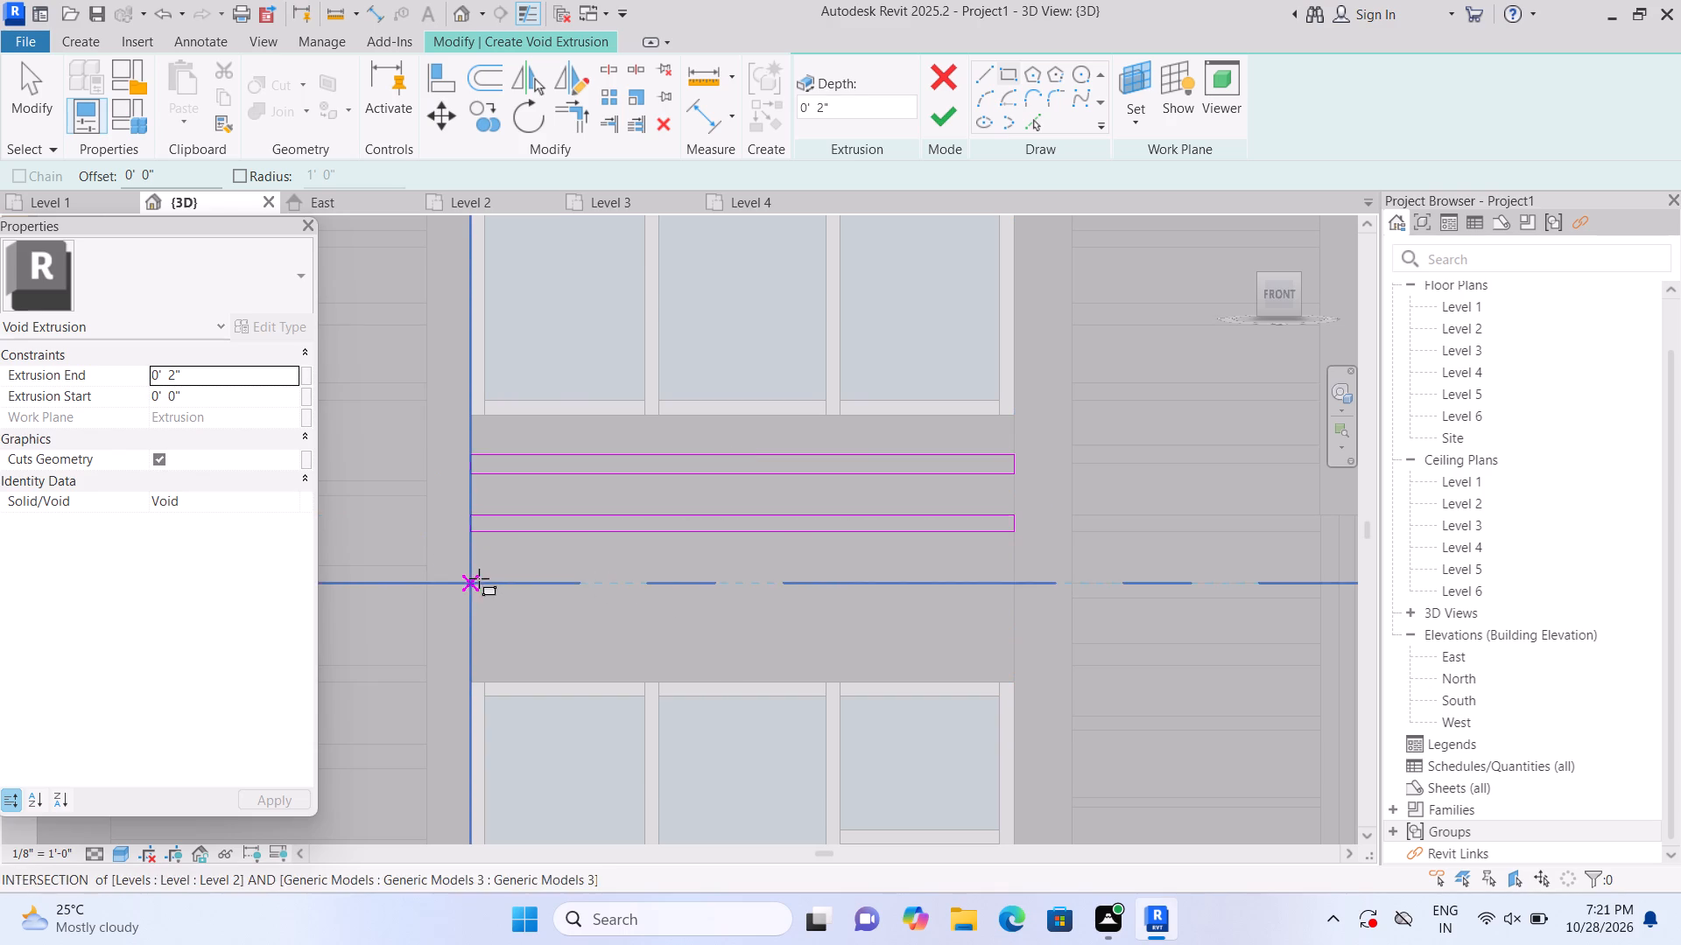
{"action": "left_click", "coordinate": [474, 566]}
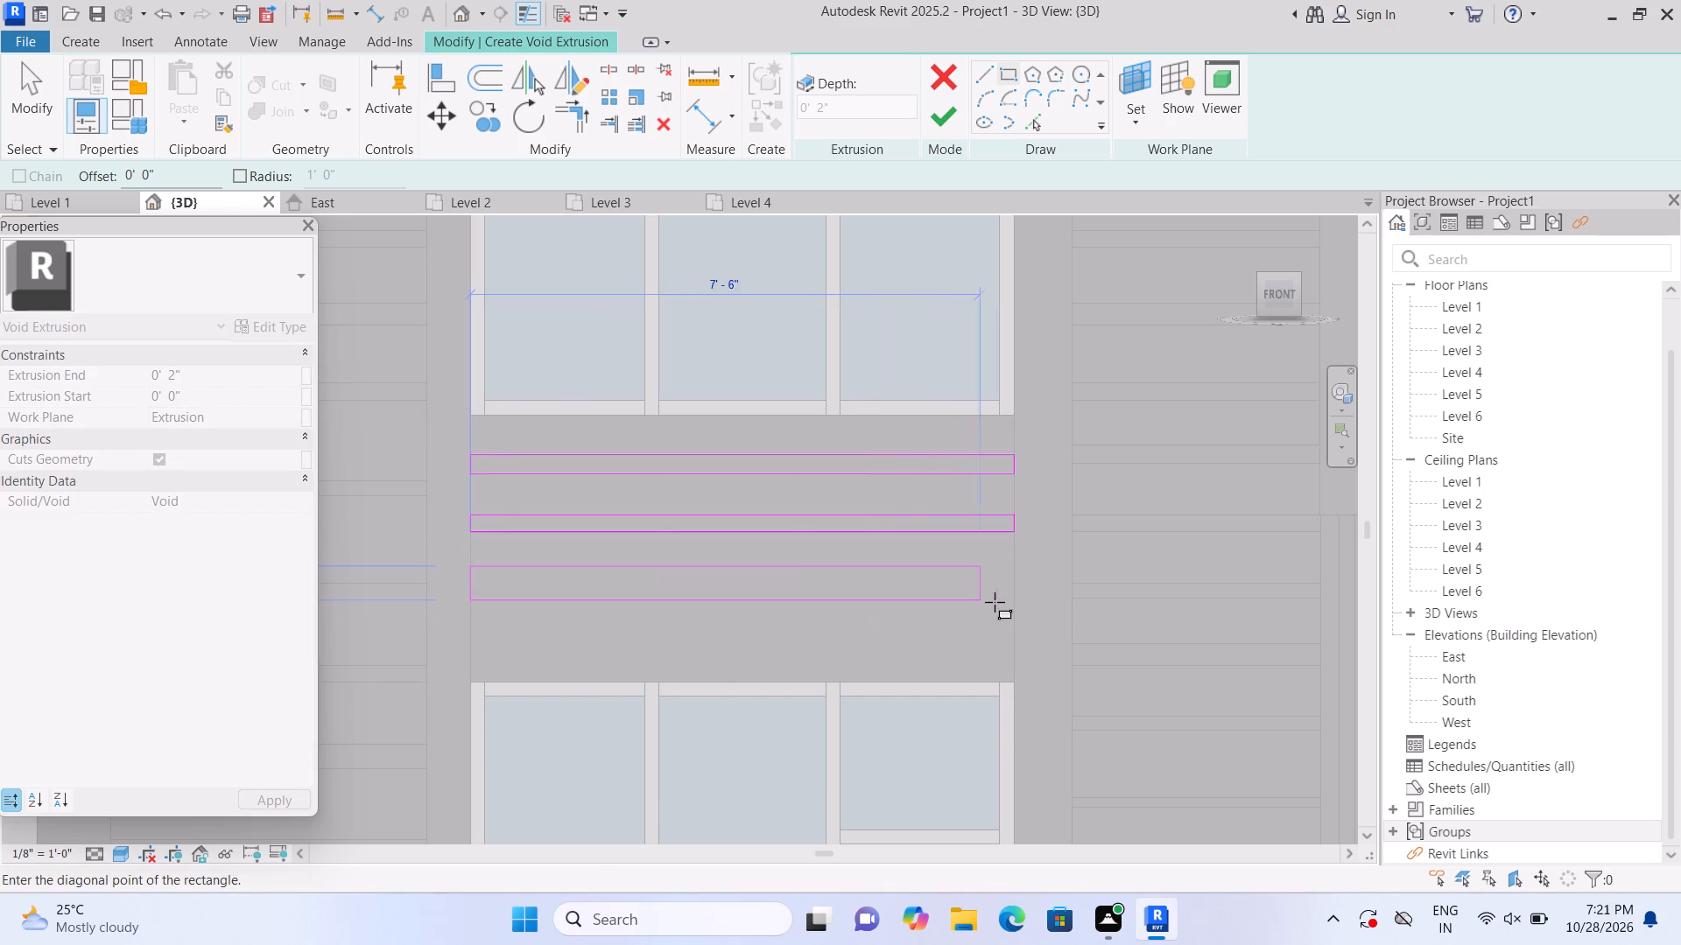
{"action": "left_click", "coordinate": [1010, 577]}
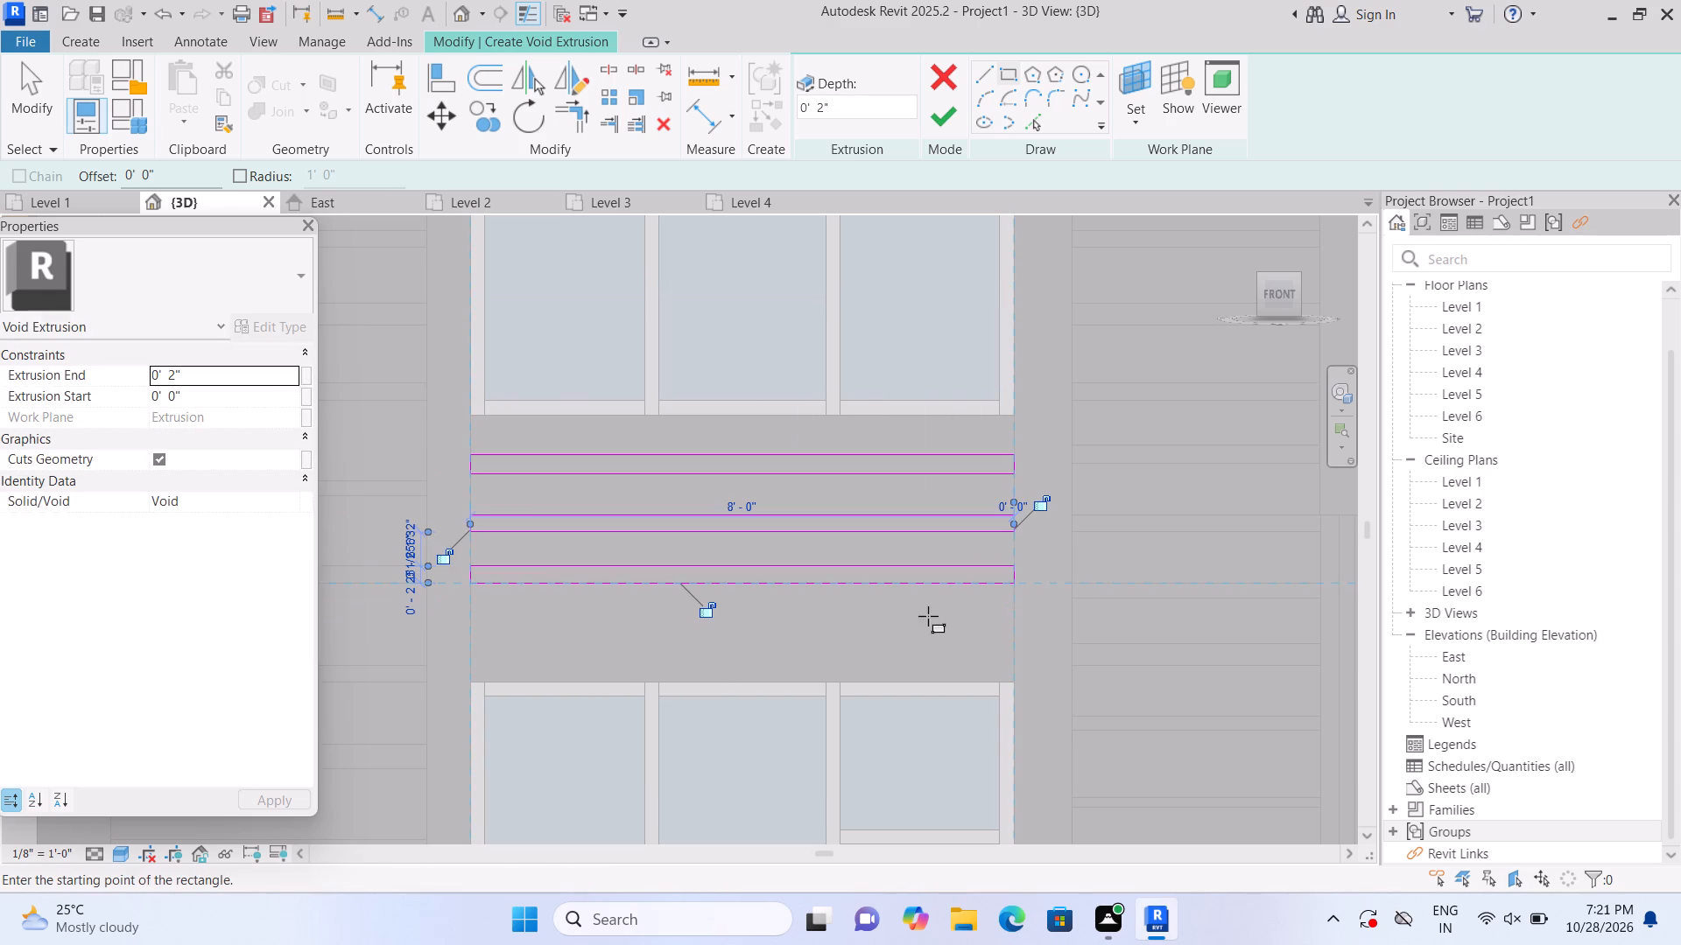
{"action": "key", "text": "Escape"}
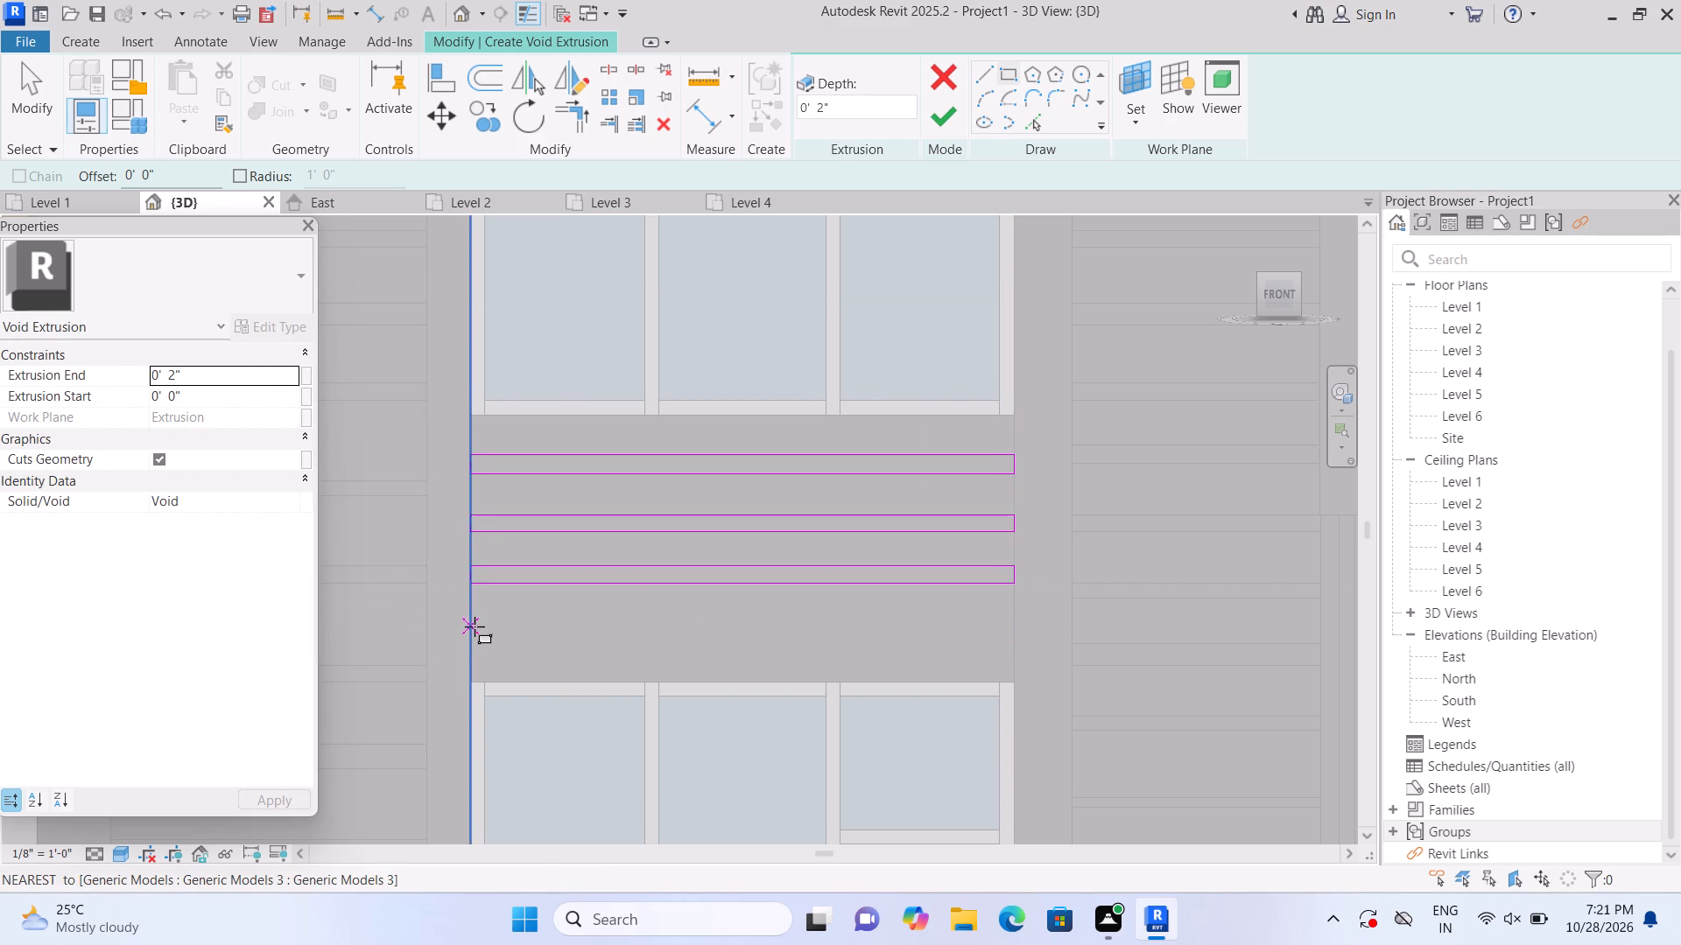
{"action": "left_click", "coordinate": [475, 626]}
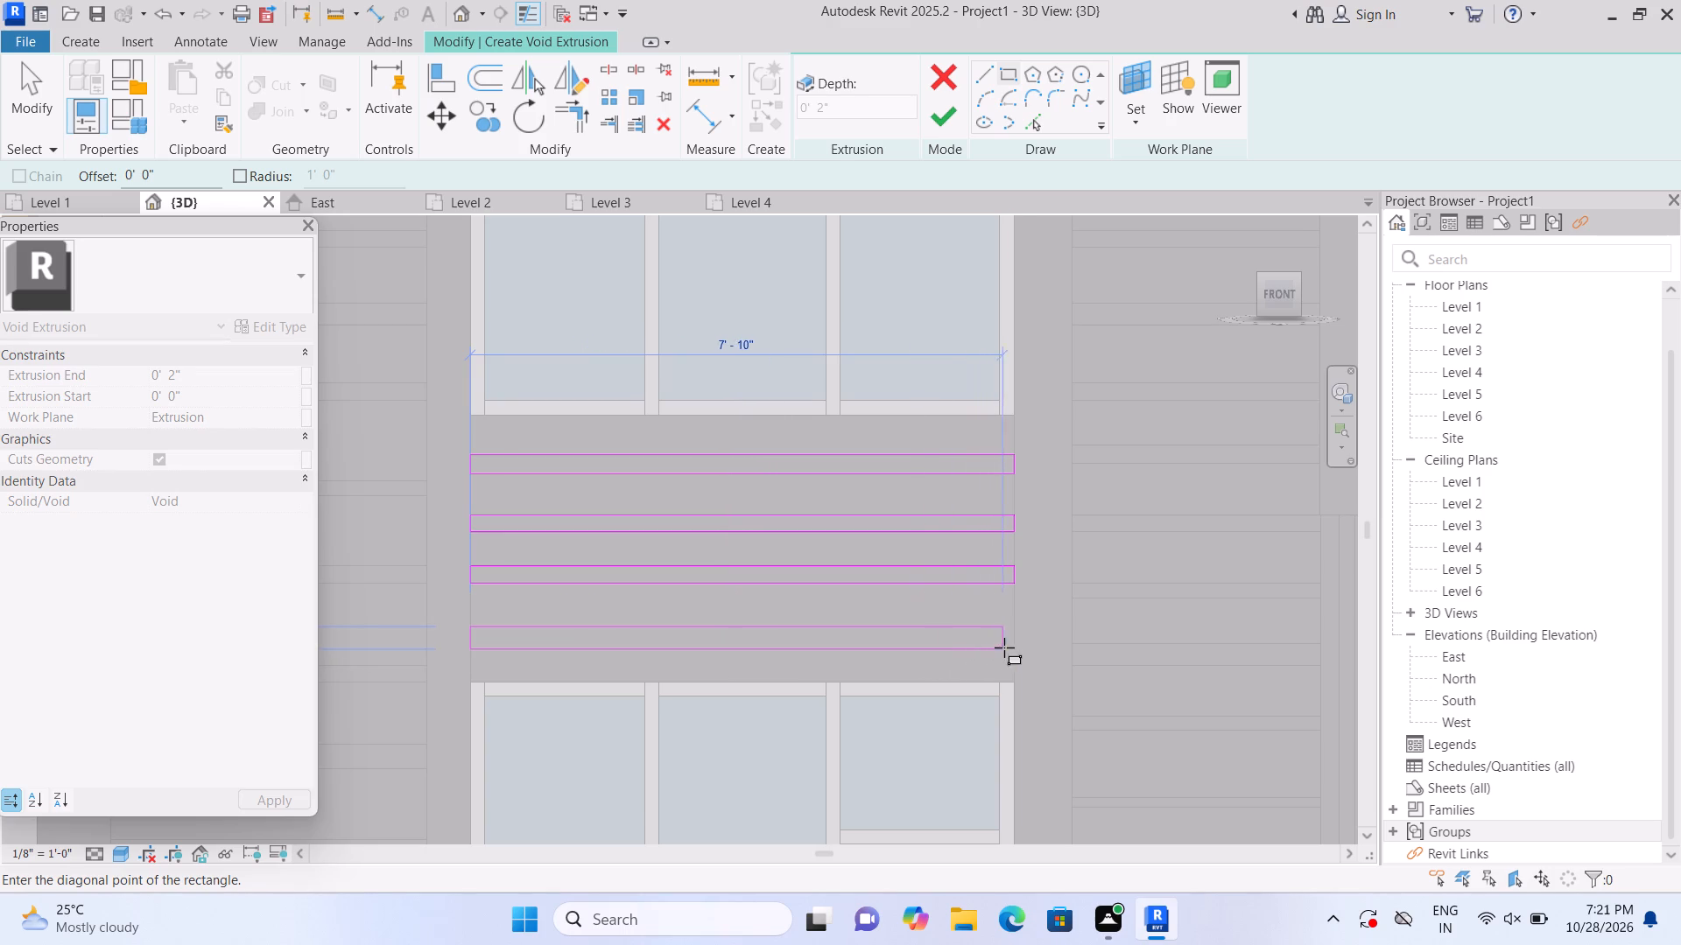
{"action": "left_click", "coordinate": [1015, 640]}
{"action": "key", "text": "Escape"}
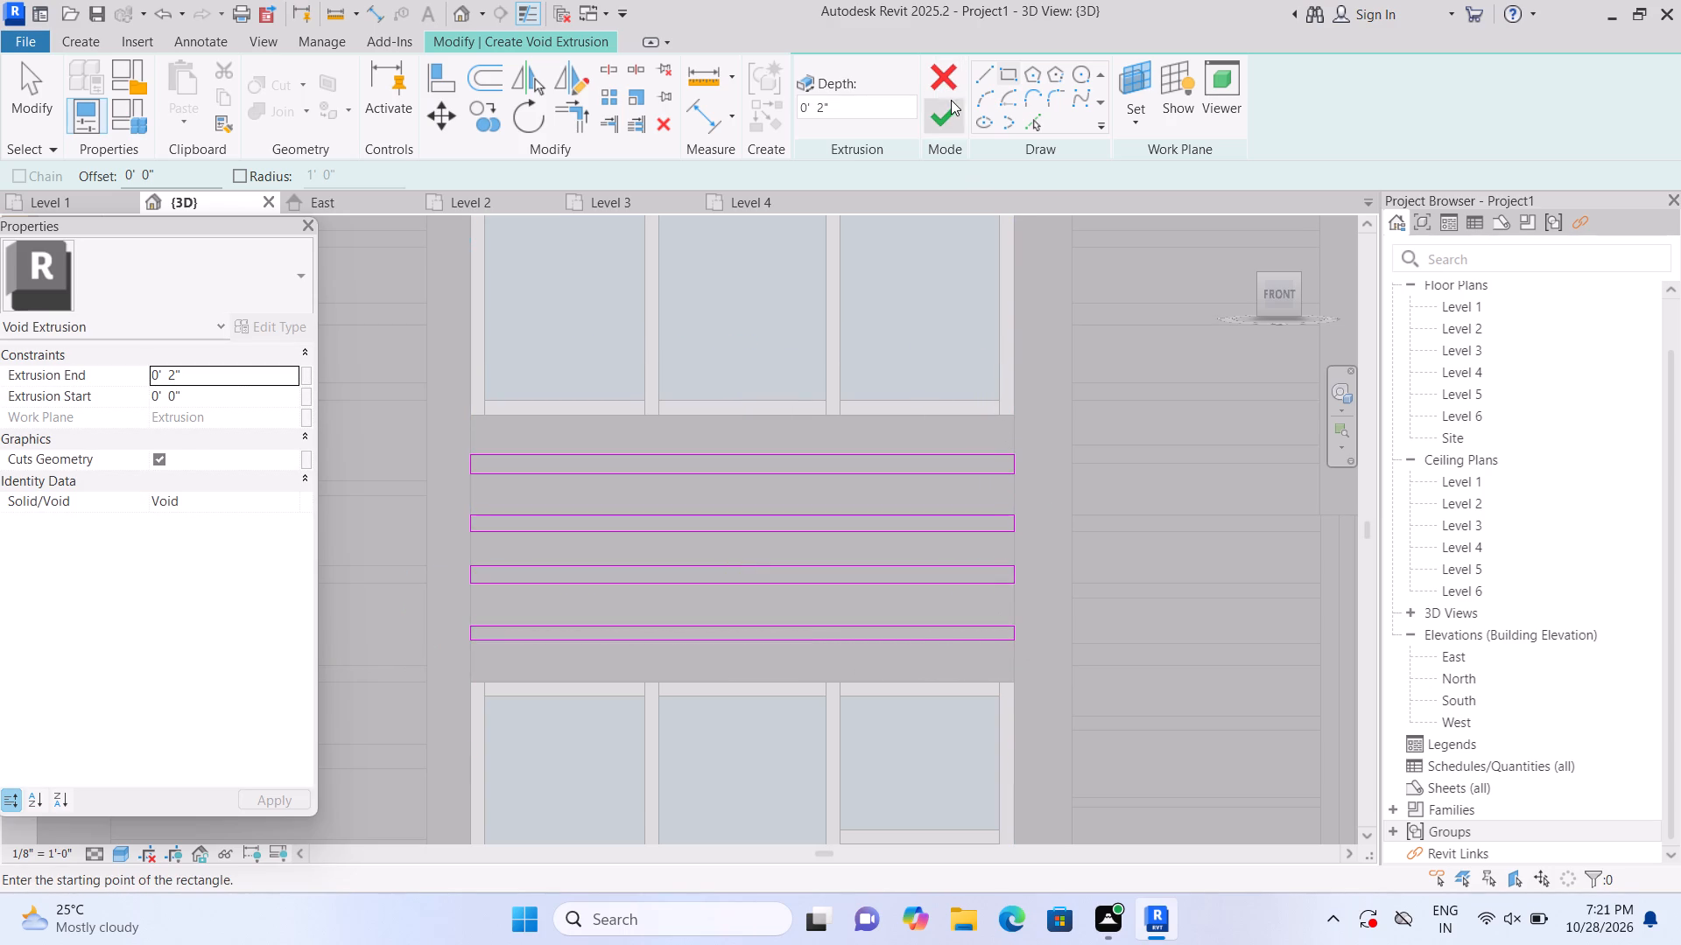
Set the void's extrusion end to 1" and finish the four horizontal grooves in the panel.
{"action": "left_click", "coordinate": [239, 378]}
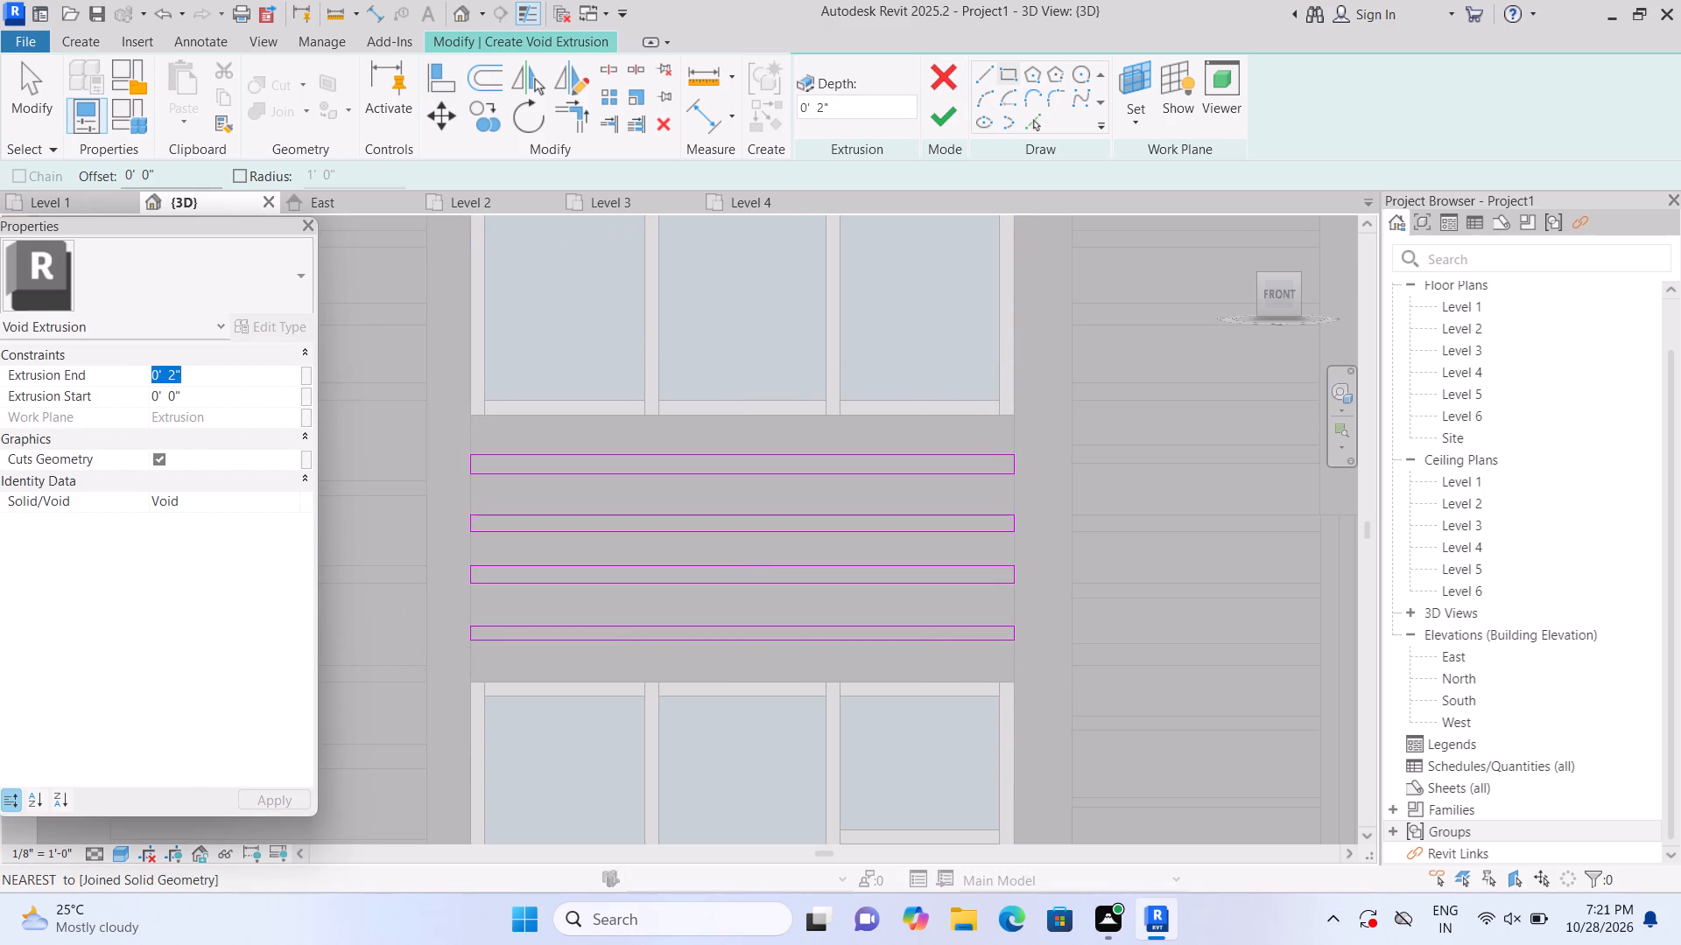
{"action": "key", "text": "BackSpace"}
{"action": "type", "text": "1\""}
{"action": "key", "text": "Return"}
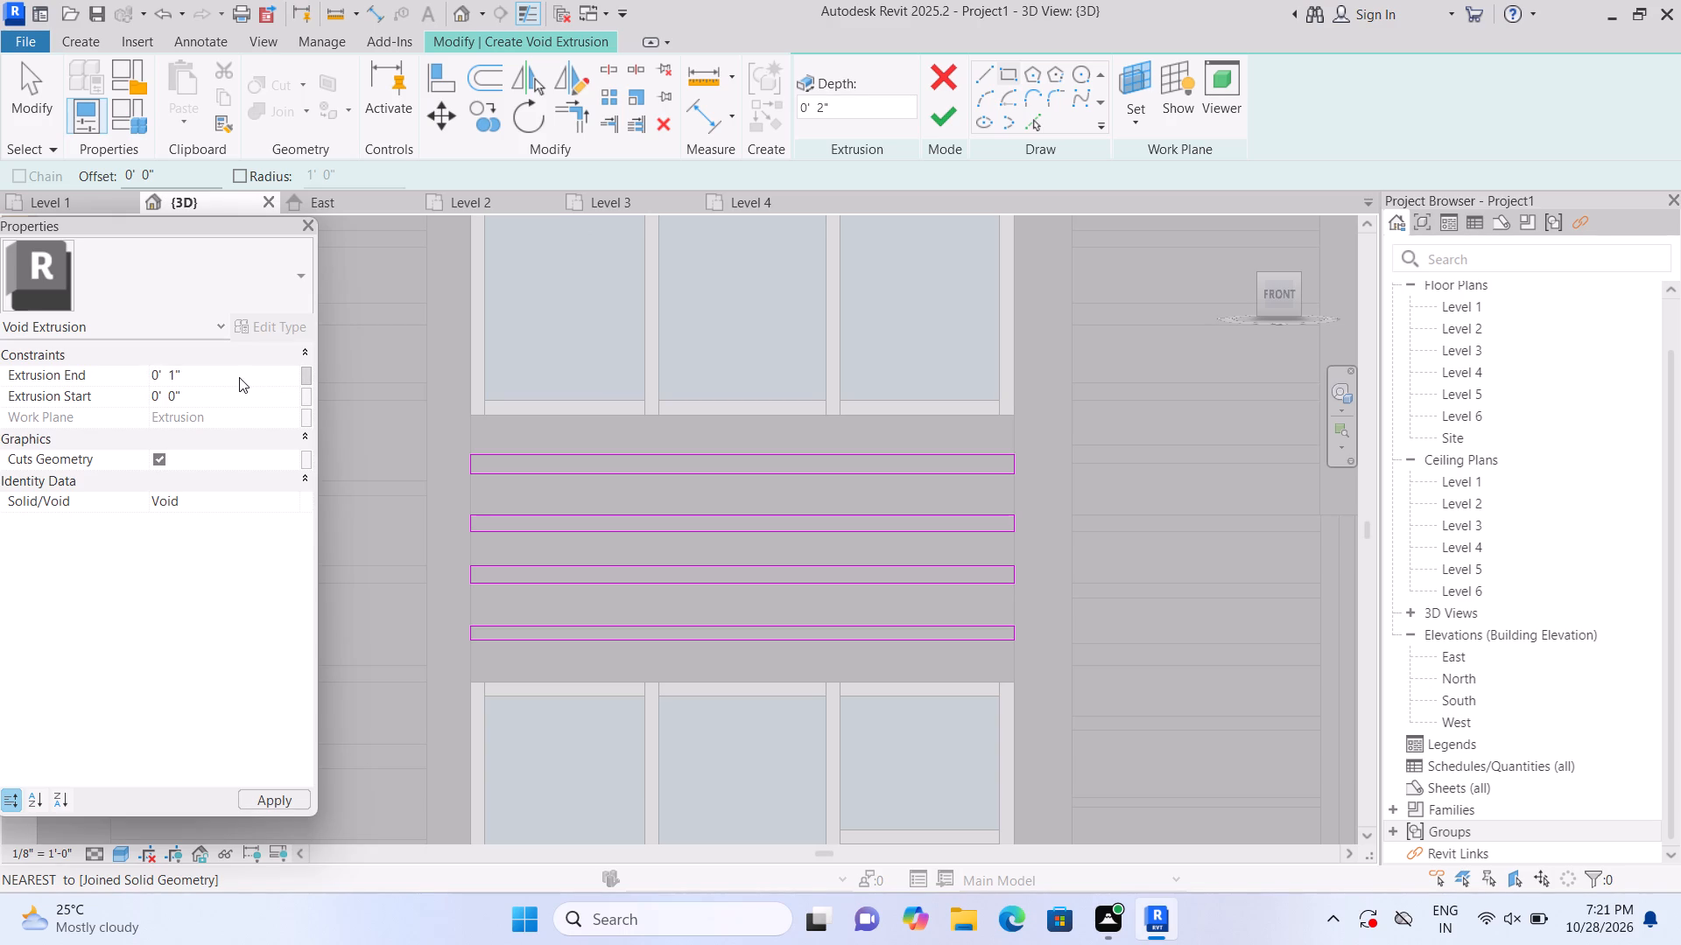
{"action": "left_click", "coordinate": [954, 116]}
{"action": "scroll", "coordinate": [952, 117], "scroll_direction": "down", "scroll_amount": 2}
{"action": "scroll", "coordinate": [940, 250], "scroll_direction": "down", "scroll_amount": 1}
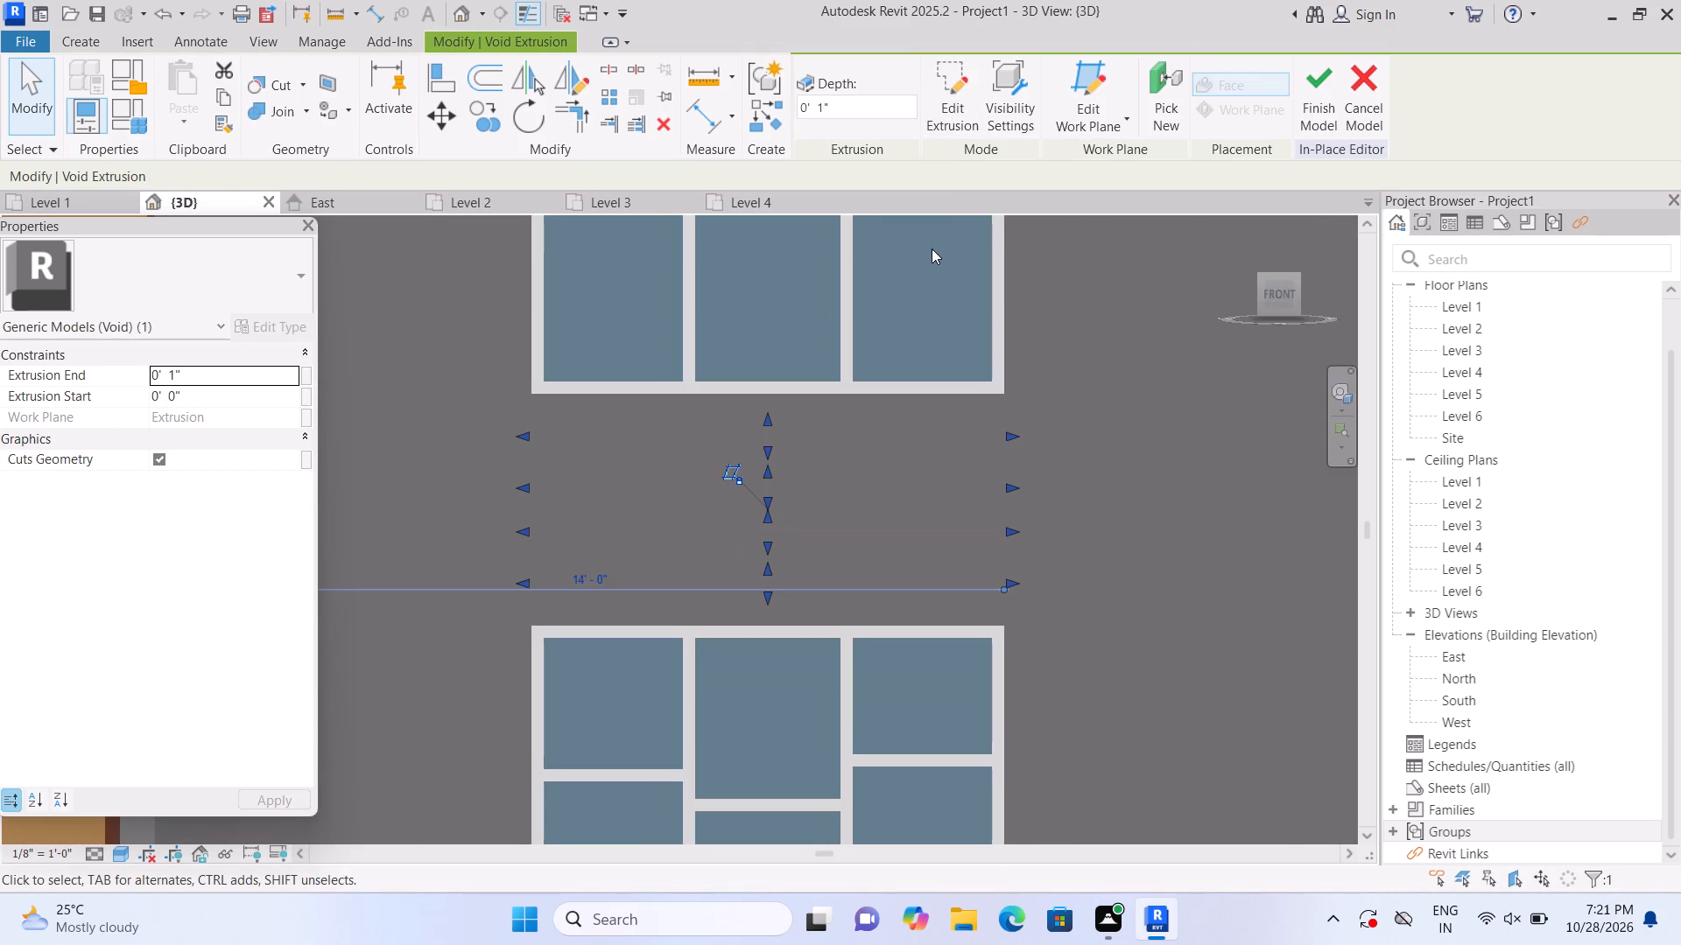
{"action": "key", "text": "Escape"}
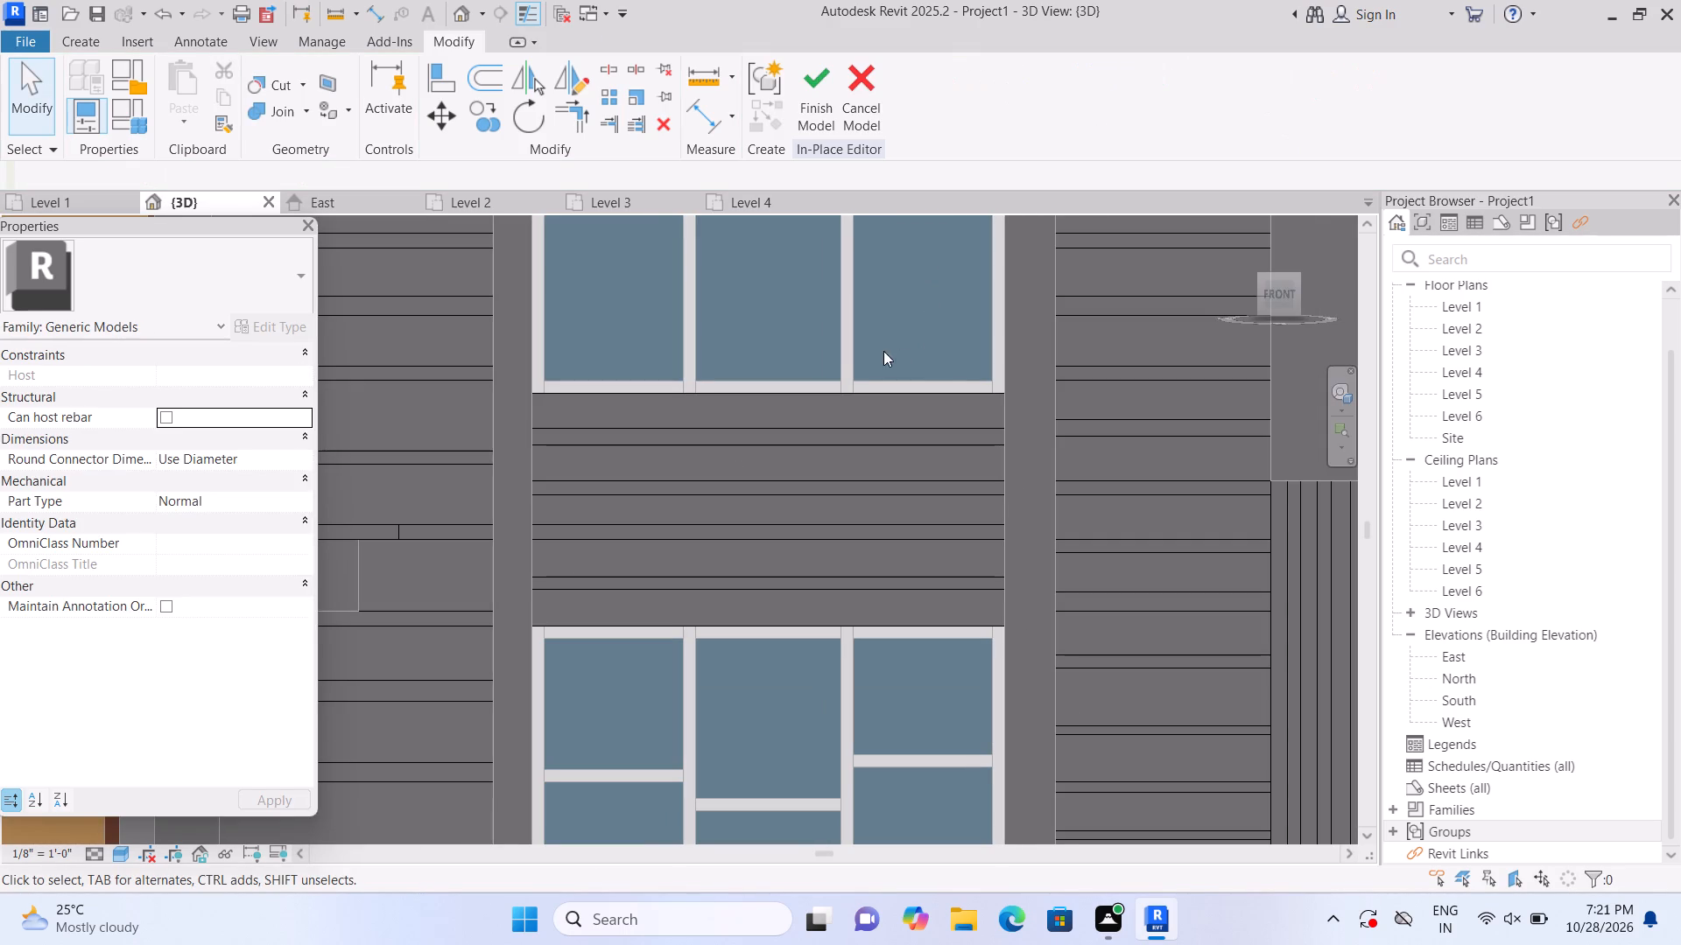
Start a void extrusion on the face of the panel between the central windows and sketch a full-height vertical strip about 2 3/4" wide.
{"action": "left_click", "coordinate": [84, 39]}
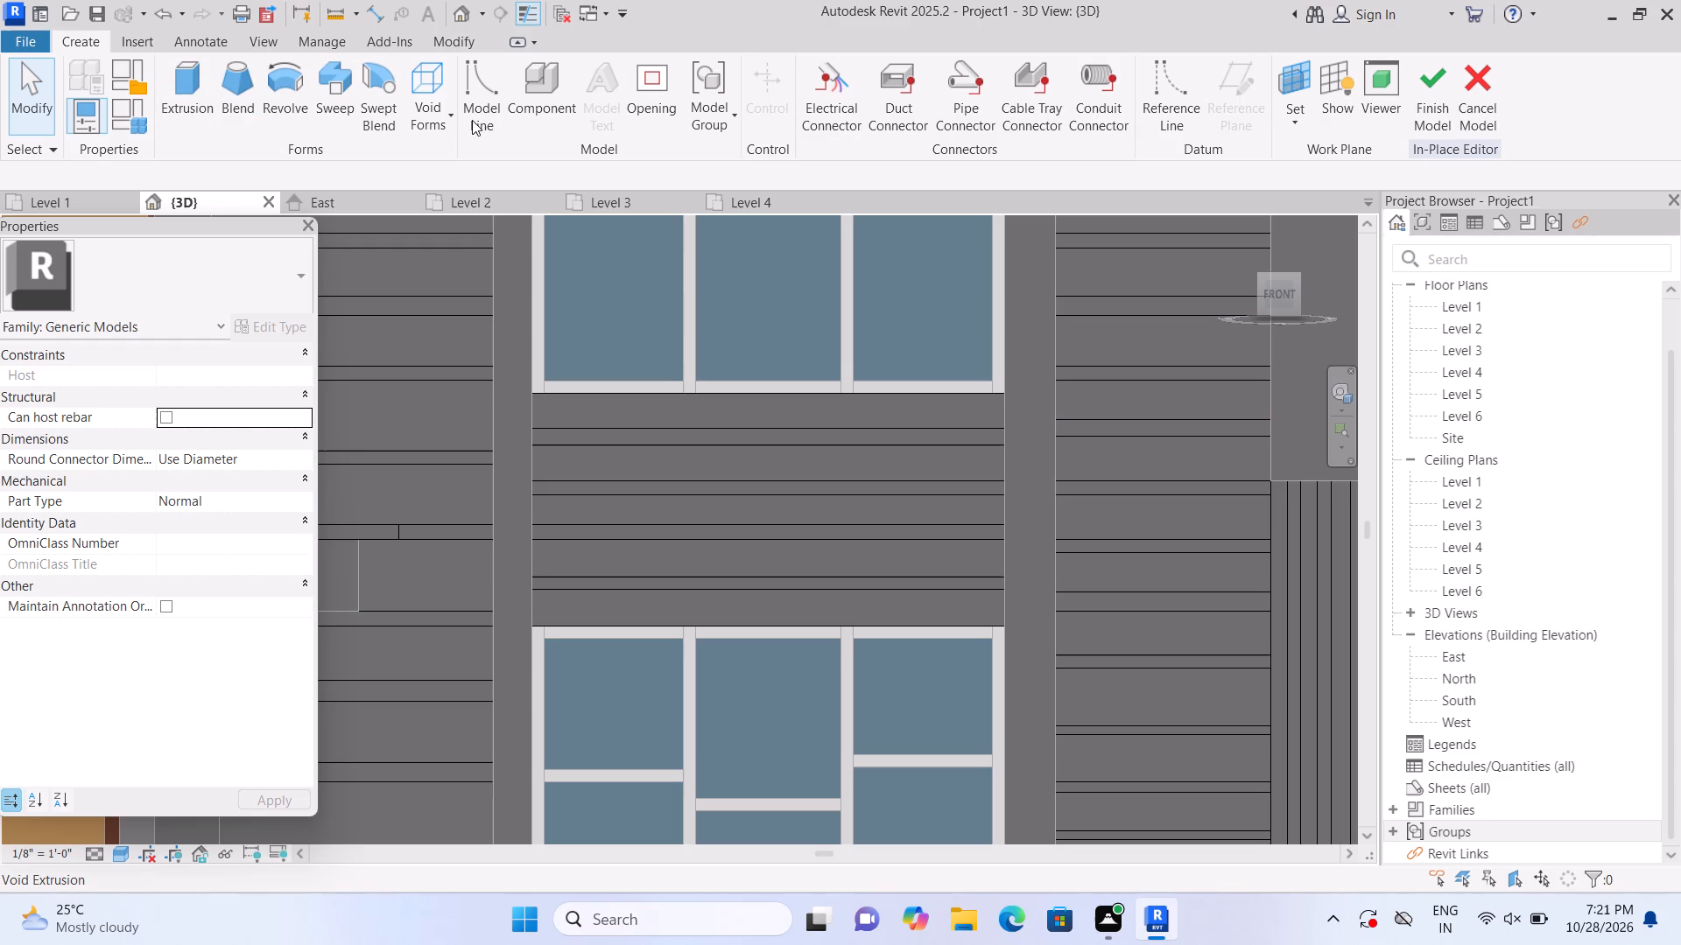
{"action": "left_click", "coordinate": [445, 108]}
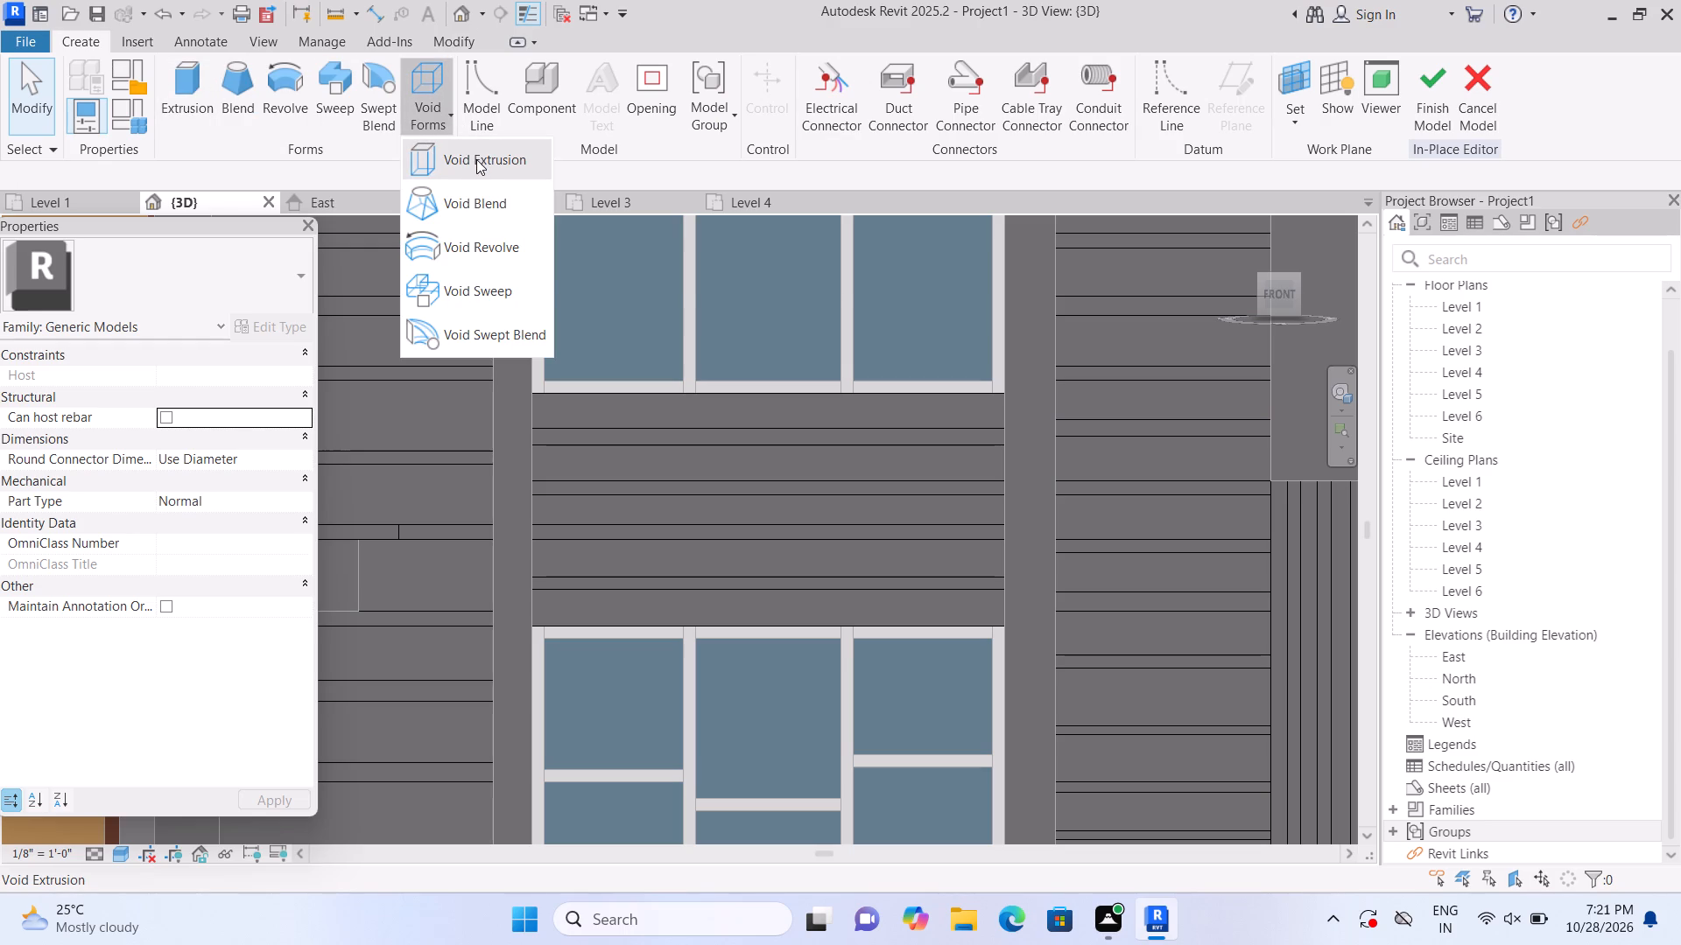
{"action": "left_click", "coordinate": [478, 159]}
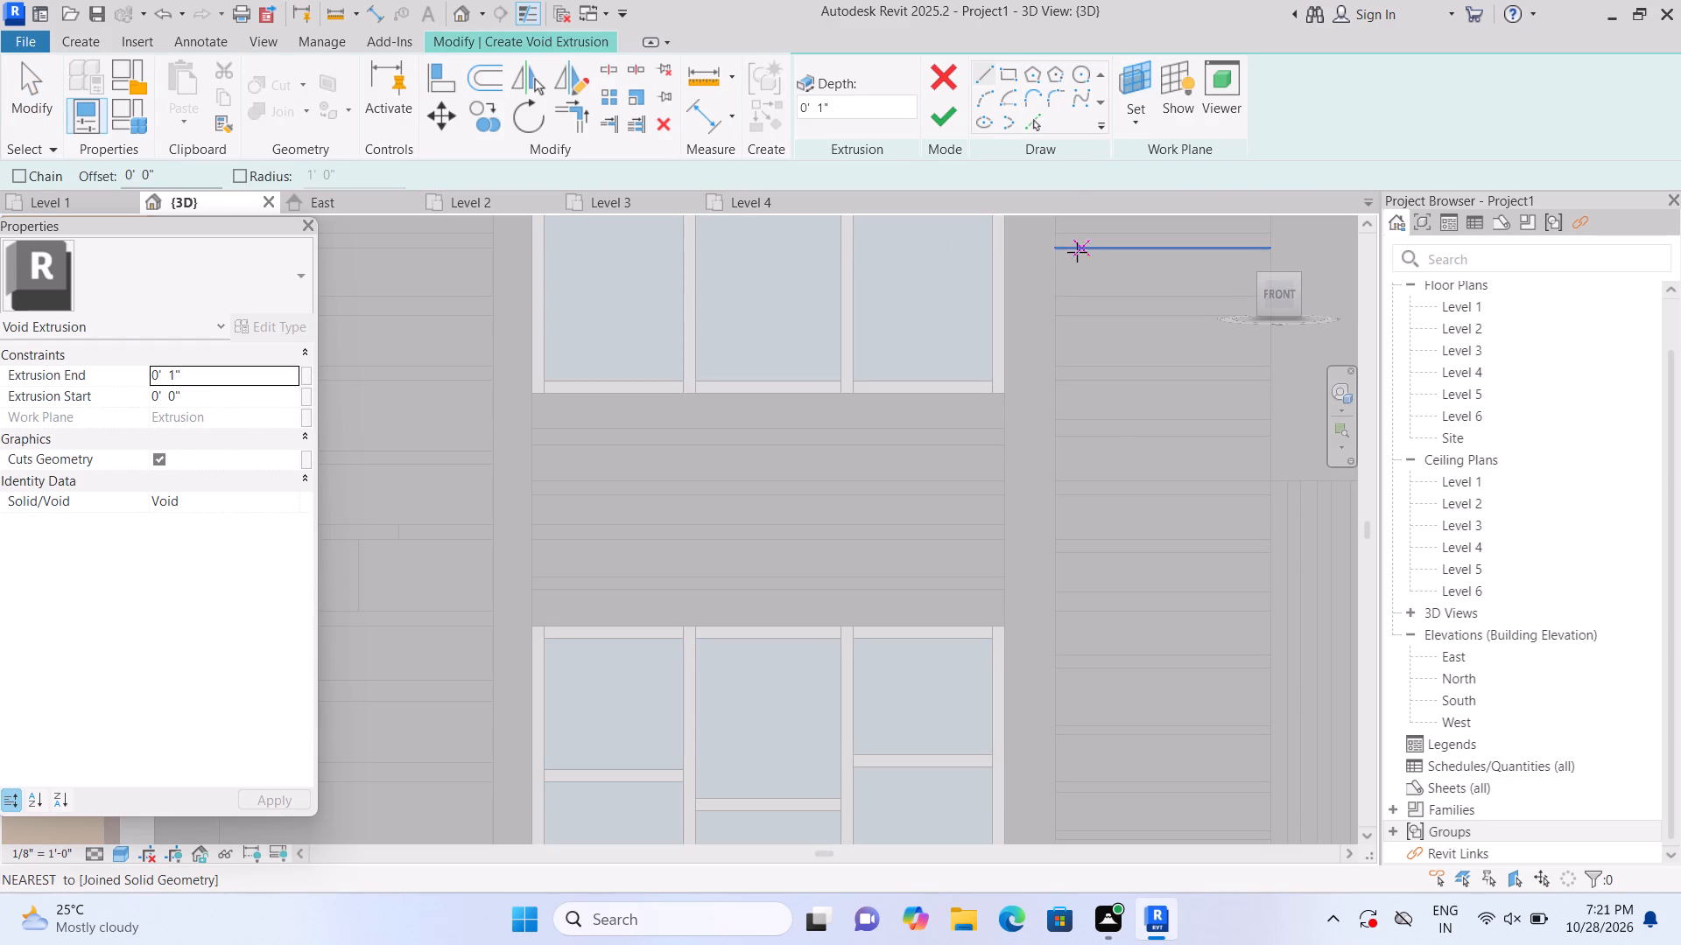
{"action": "left_click", "coordinate": [1131, 124]}
{"action": "left_click", "coordinate": [1150, 192]}
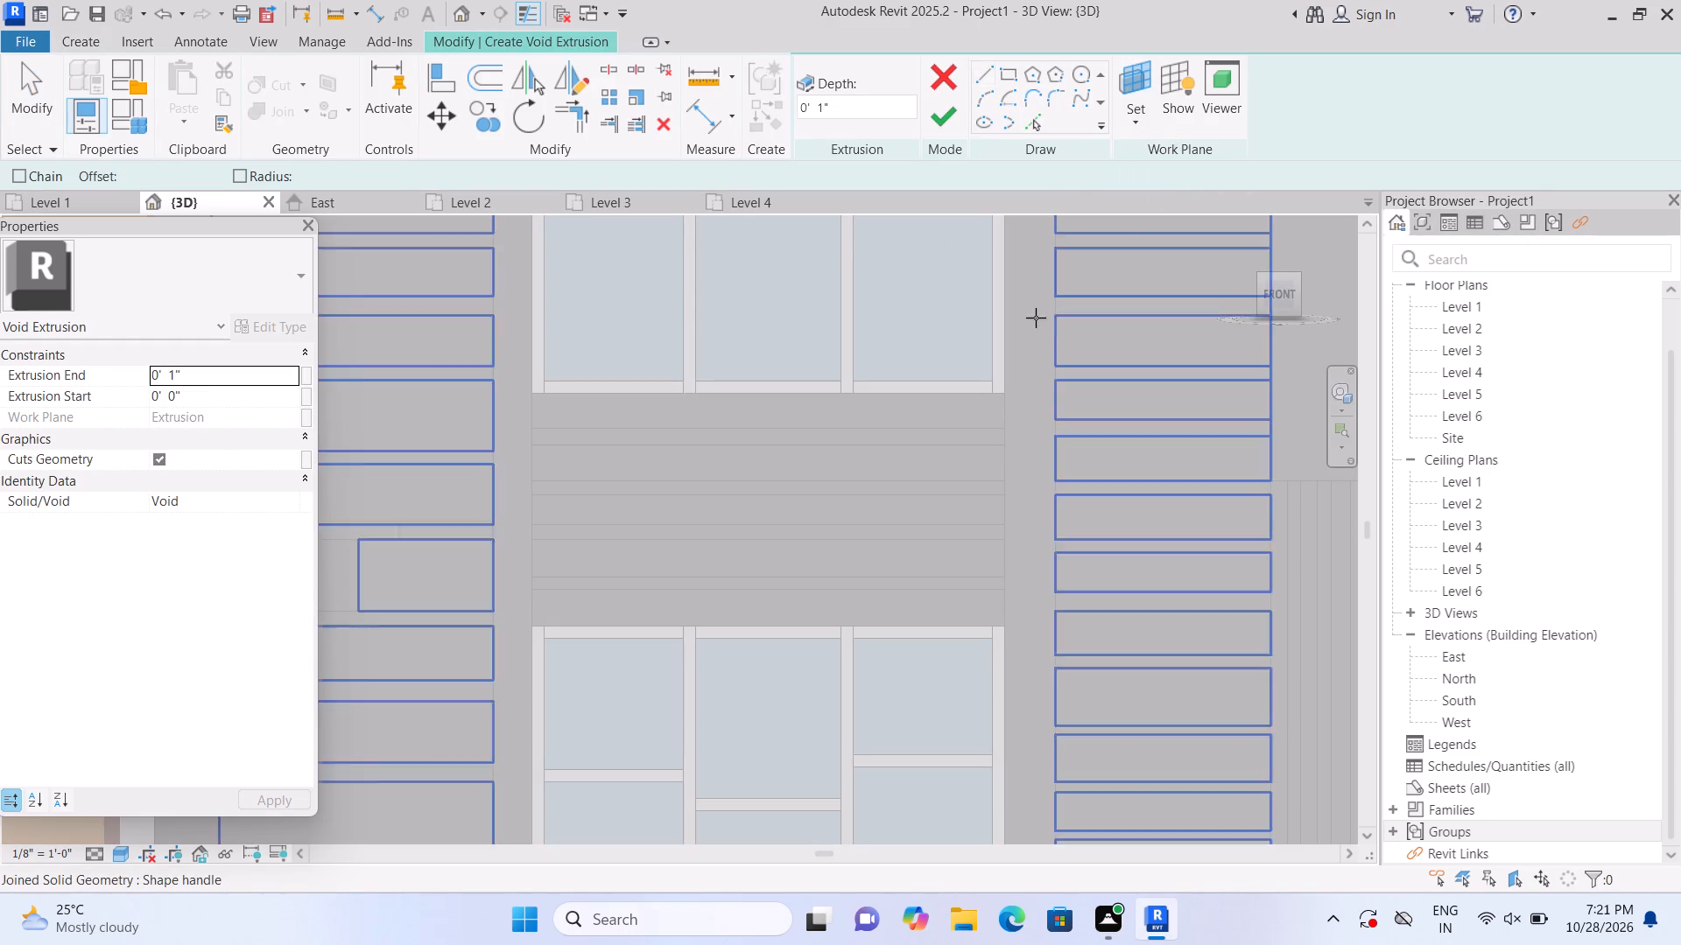
{"action": "left_click", "coordinate": [964, 416]}
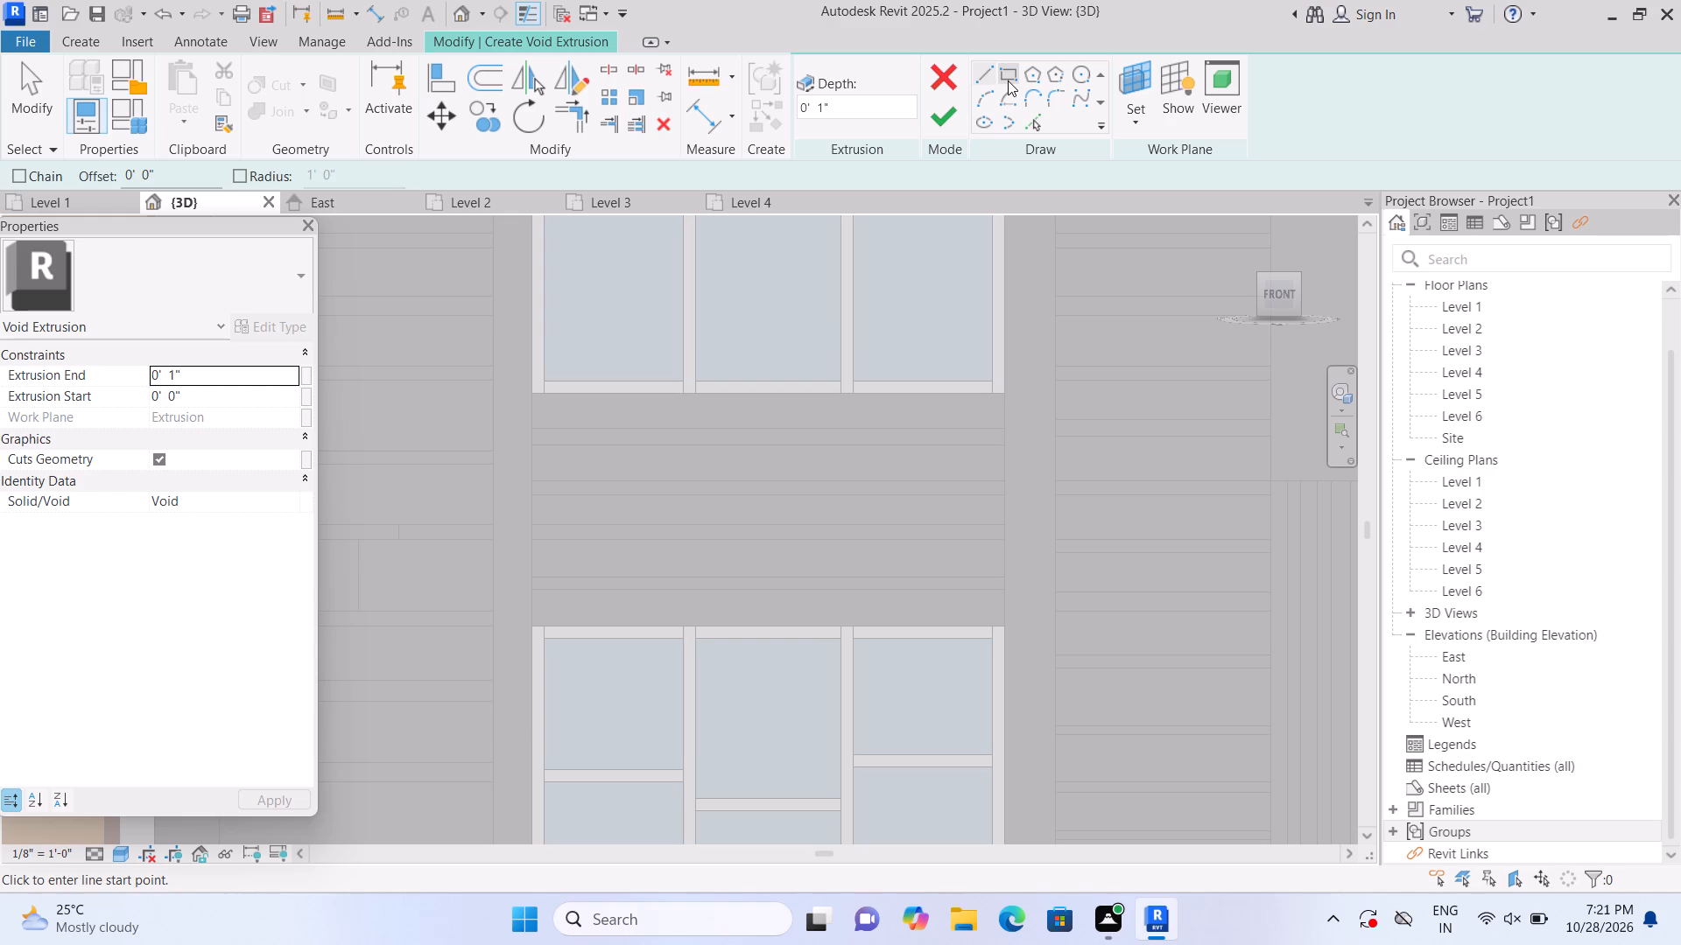
{"action": "left_click", "coordinate": [1008, 80]}
{"action": "middle_click_drag", "start_coordinate": [764, 474], "coordinate": [826, 360]}
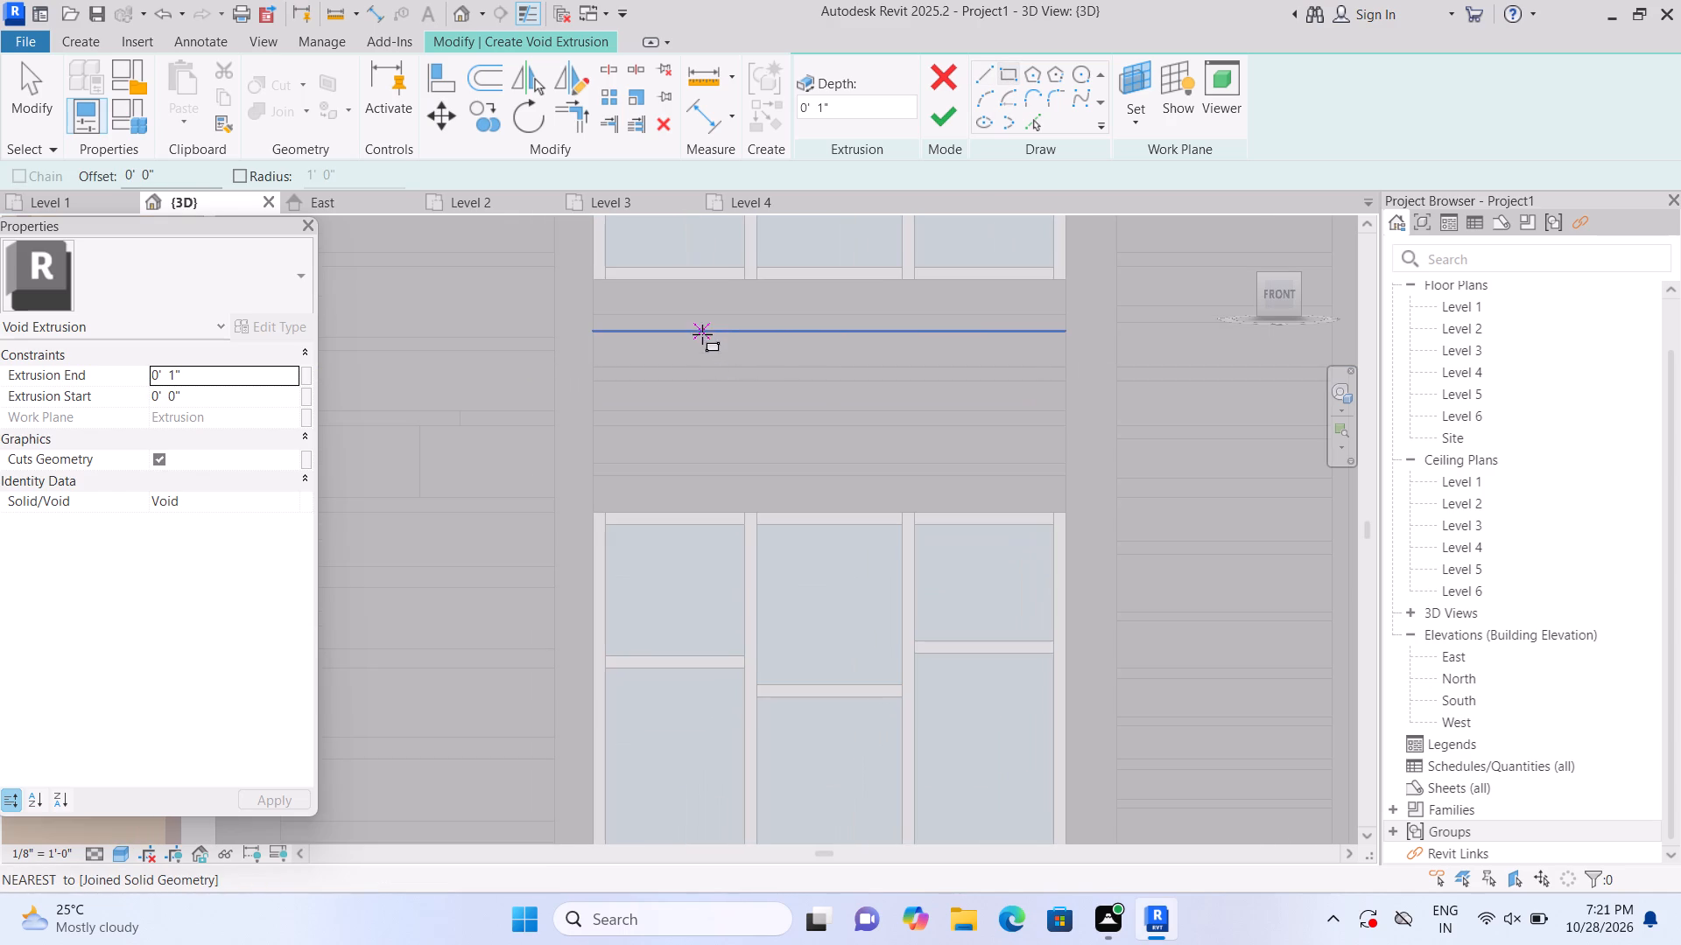
{"action": "left_click", "coordinate": [672, 289]}
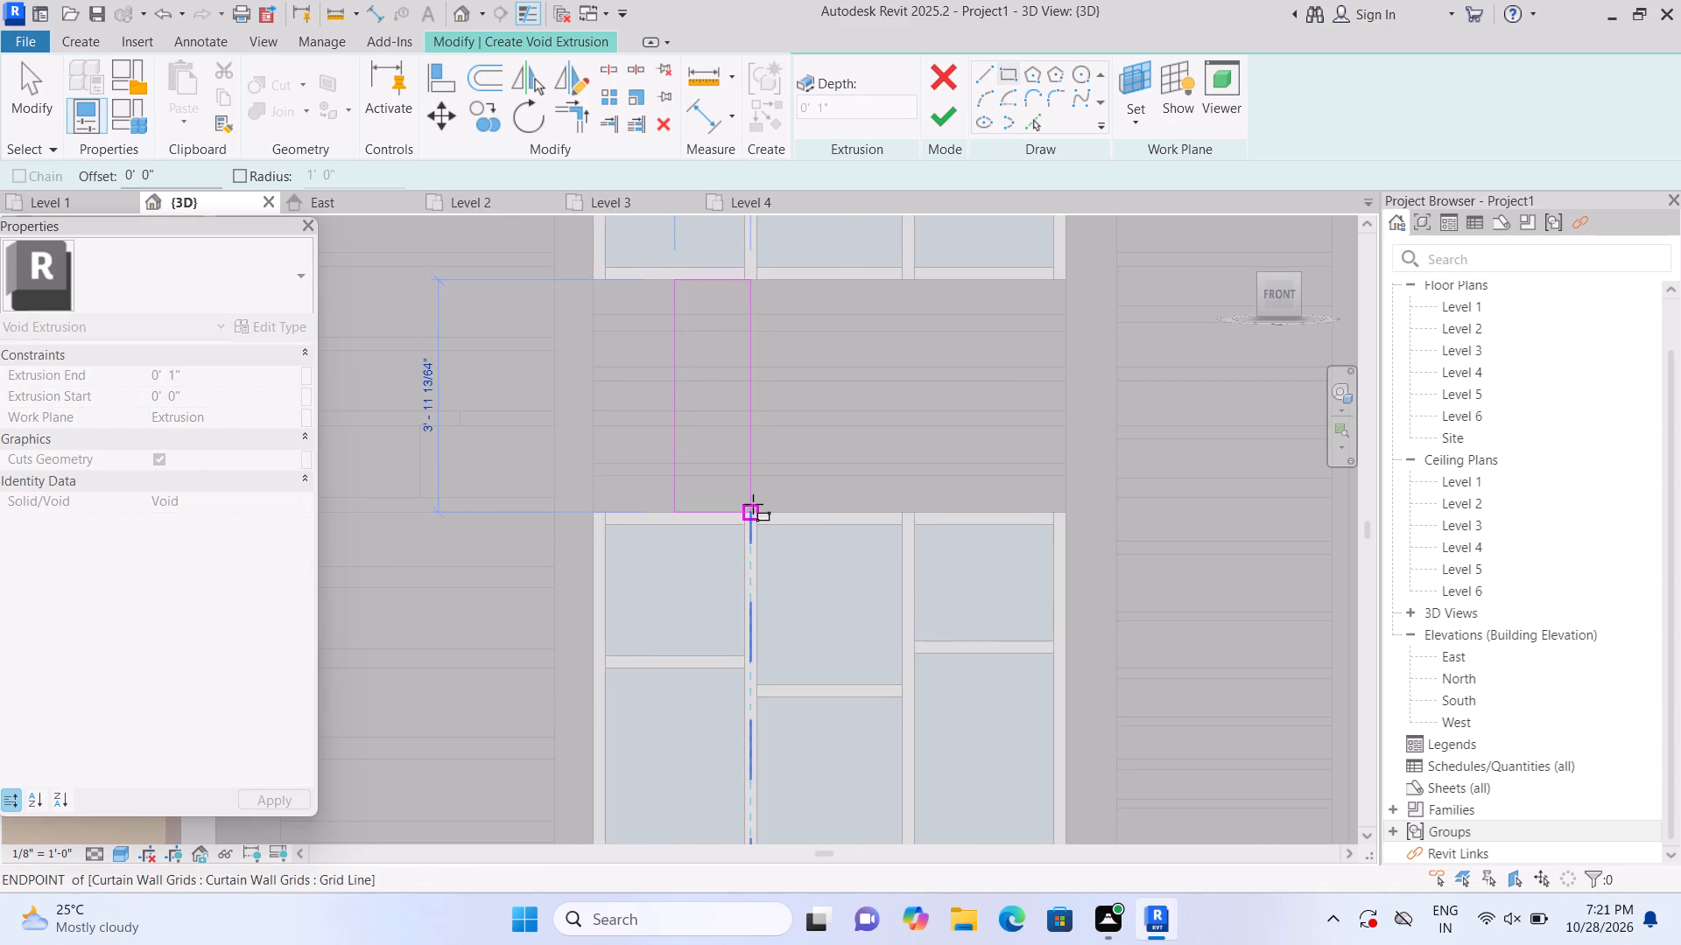
{"action": "left_click", "coordinate": [688, 505]}
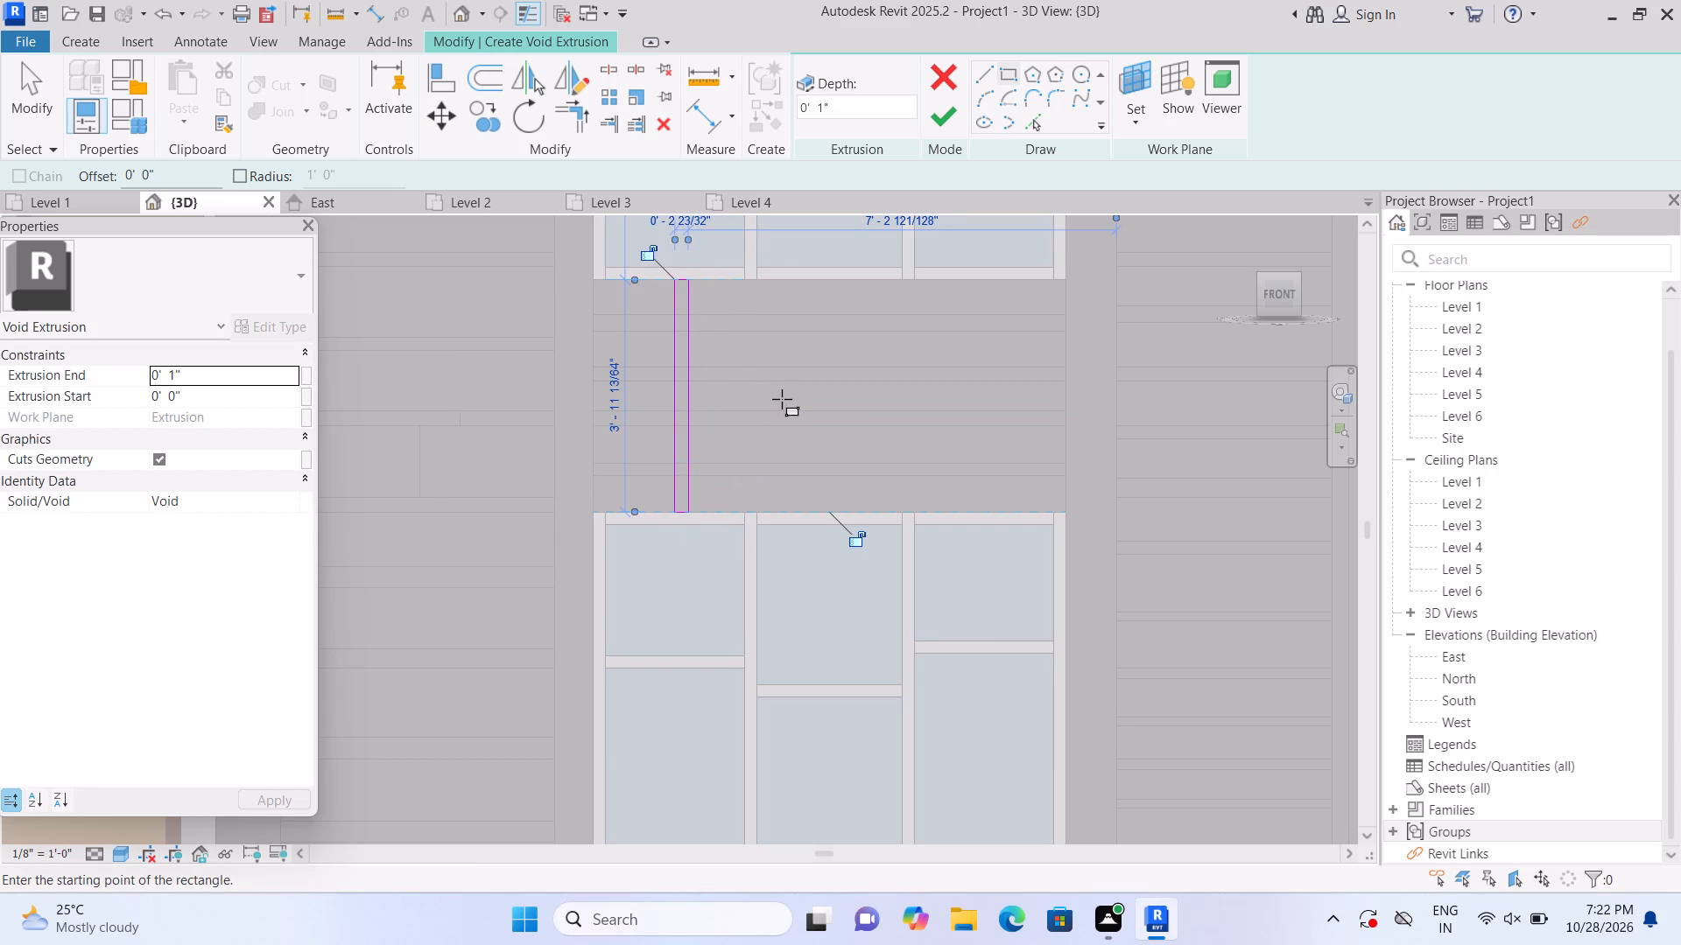
{"action": "key", "text": "Escape"}
Sketch three more thin full-height vertical strips spaced across the same panel and finish the 1" void extrusion.
{"action": "left_click", "coordinate": [771, 285]}
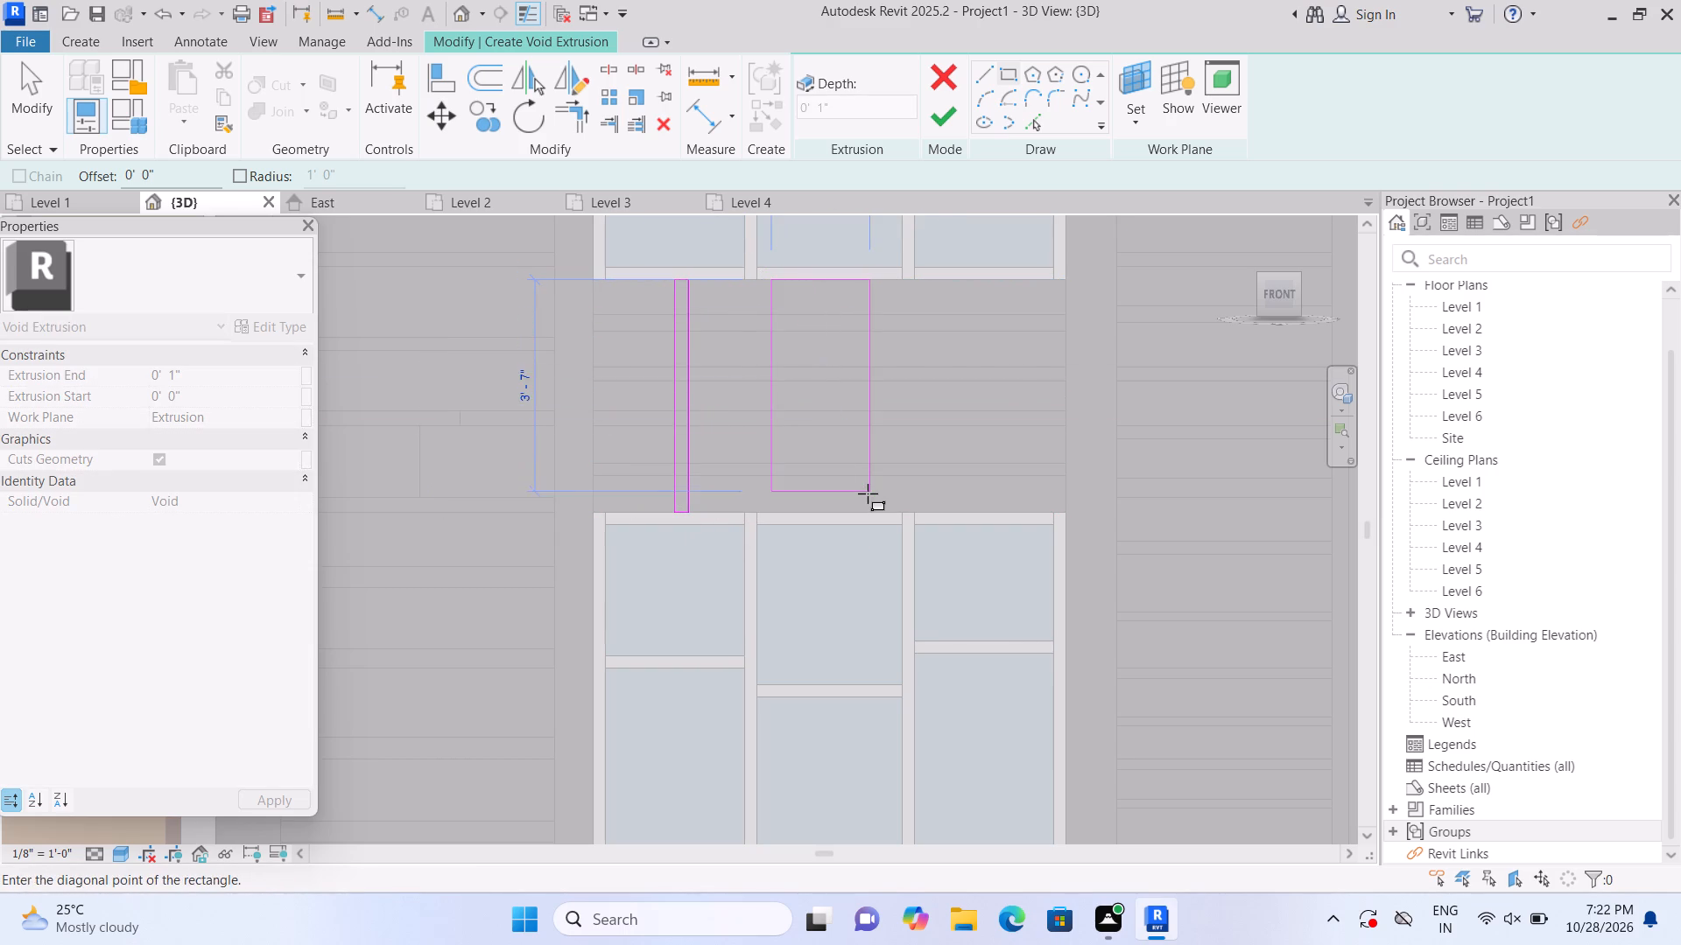
{"action": "left_click", "coordinate": [786, 511]}
{"action": "key", "text": "Escape"}
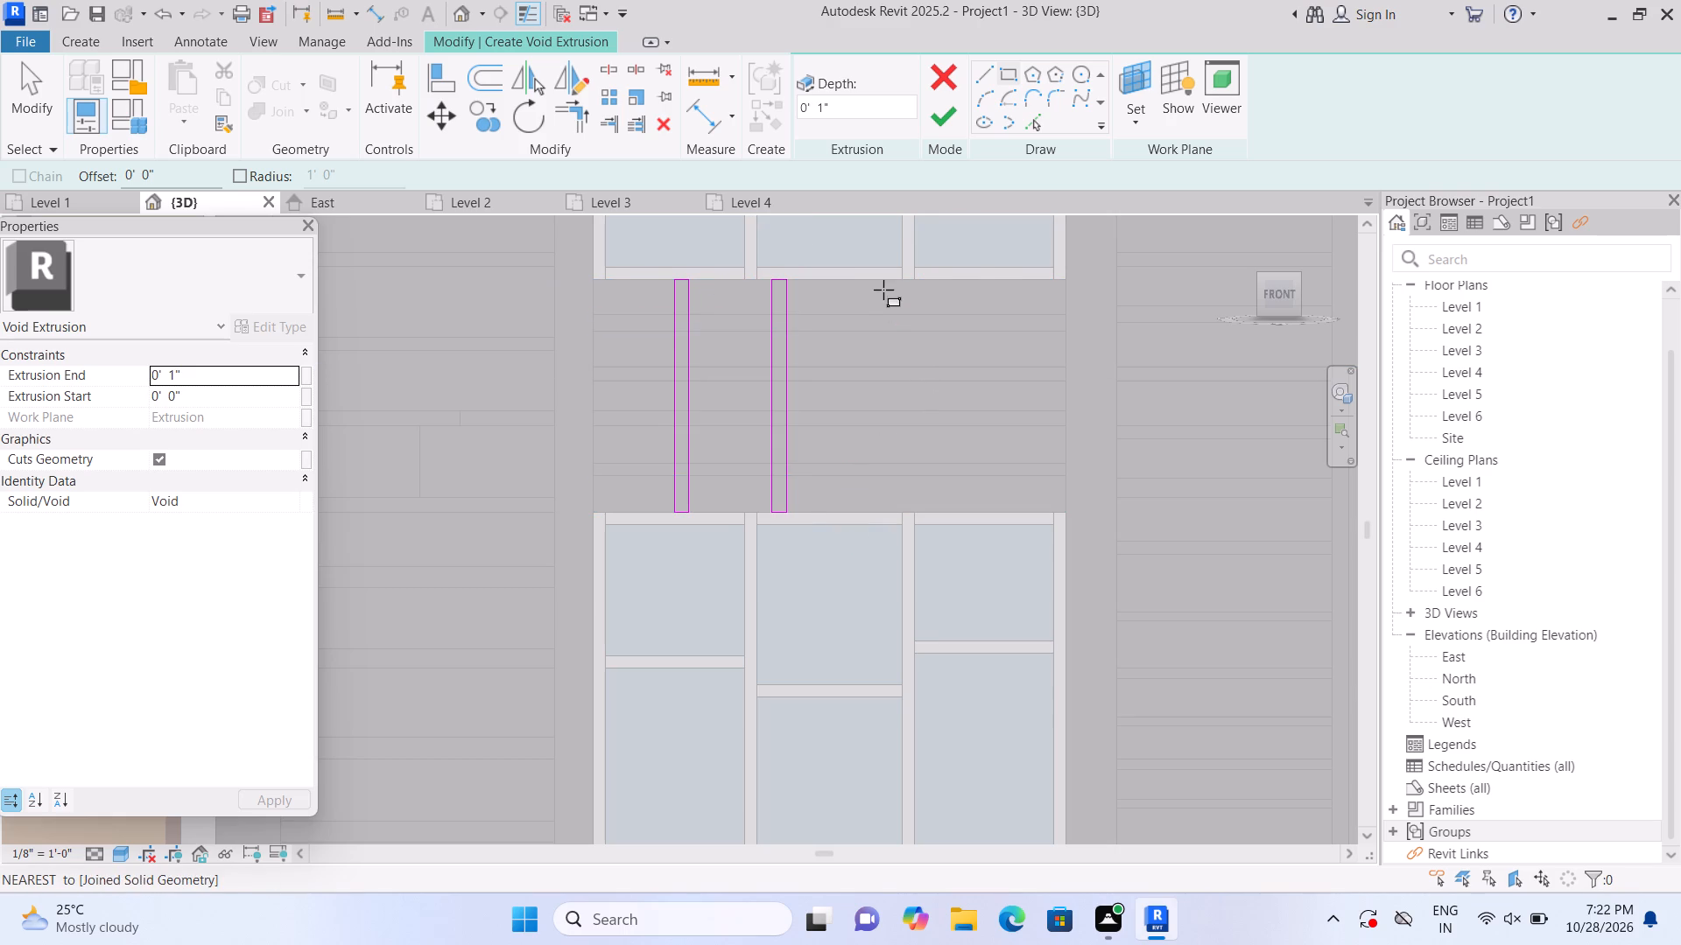
{"action": "left_click", "coordinate": [883, 282]}
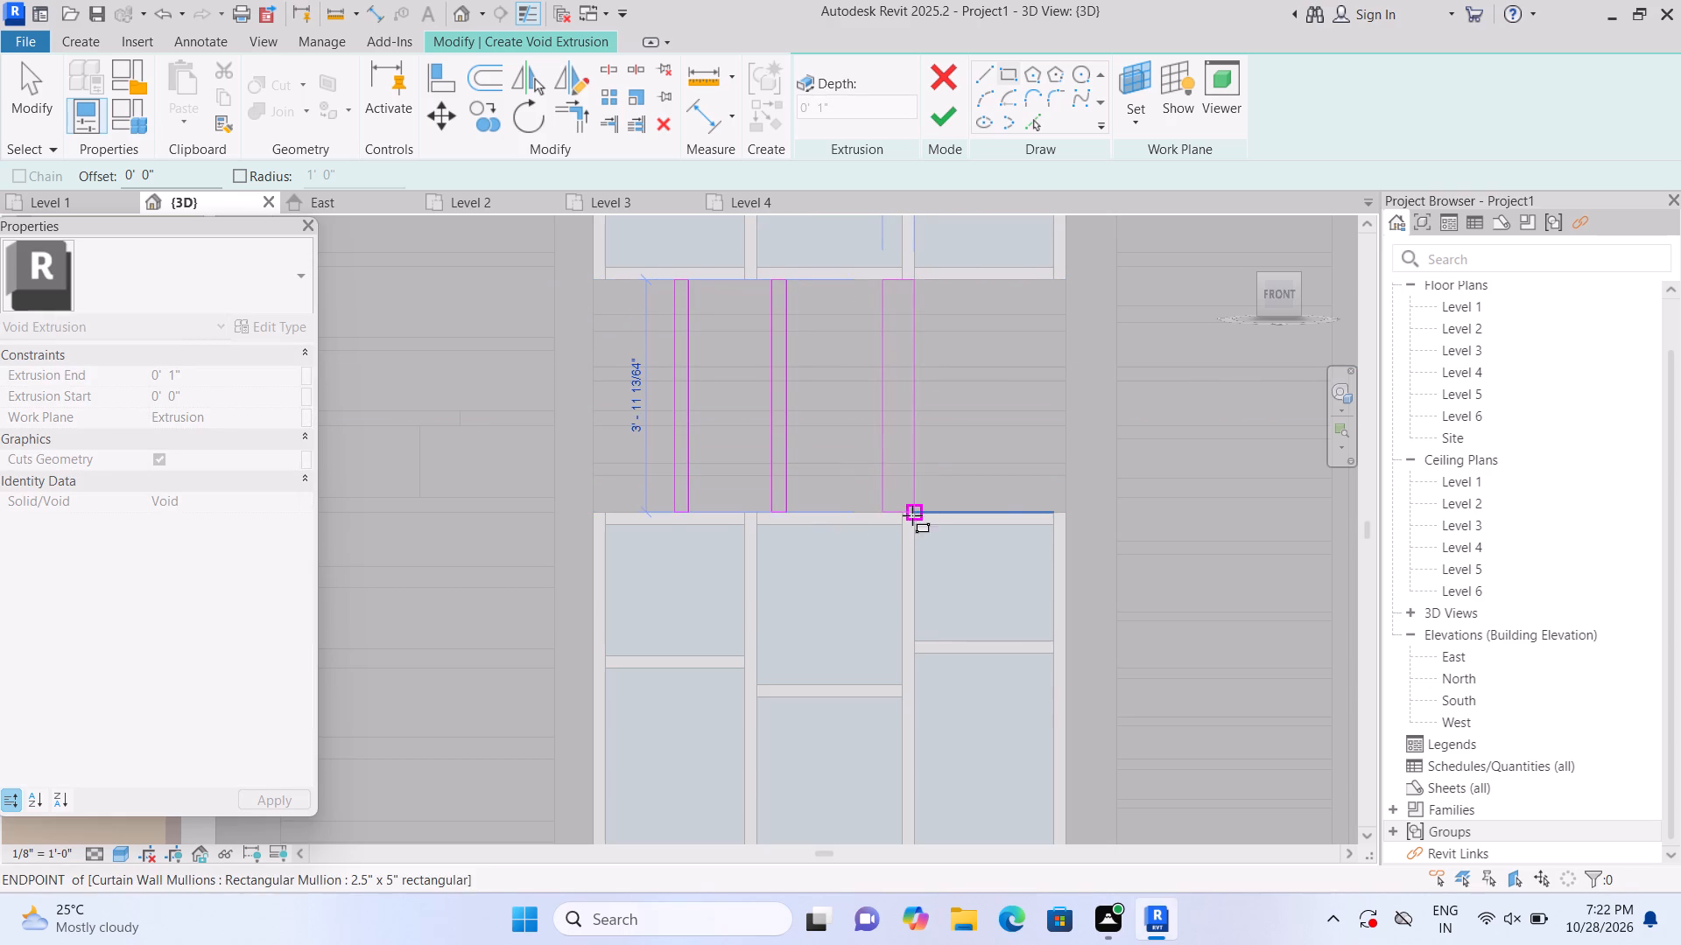
{"action": "scroll", "coordinate": [893, 518], "scroll_direction": "up", "scroll_amount": 1}
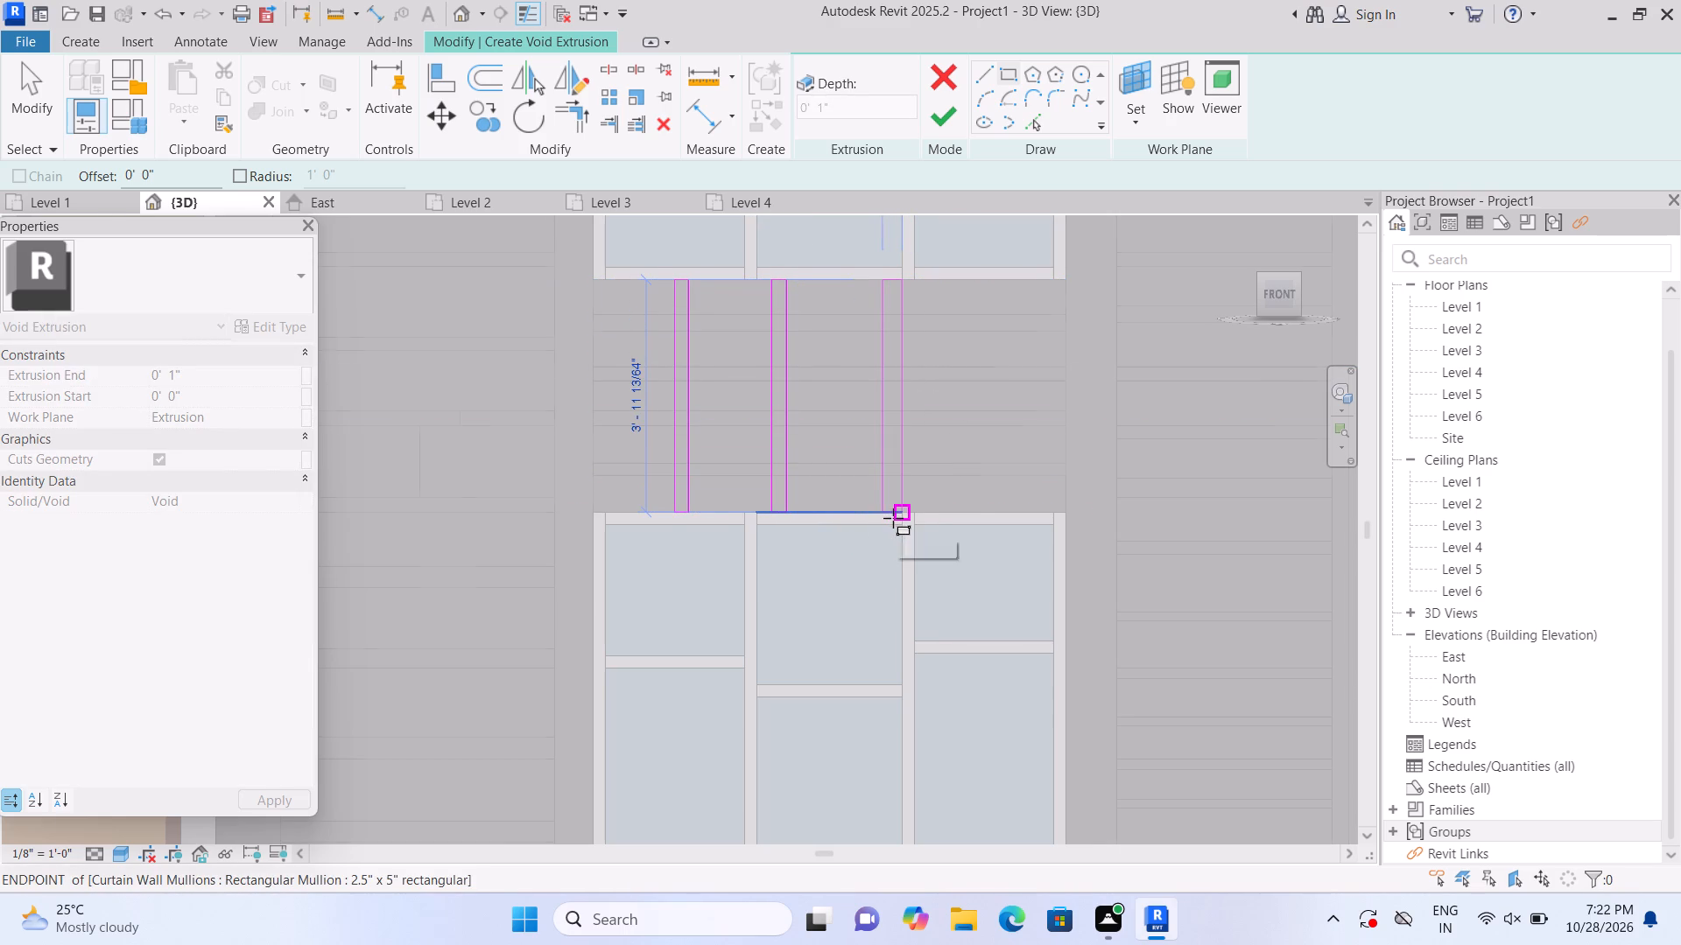
{"action": "left_click", "coordinate": [889, 518]}
{"action": "key", "text": "Escape"}
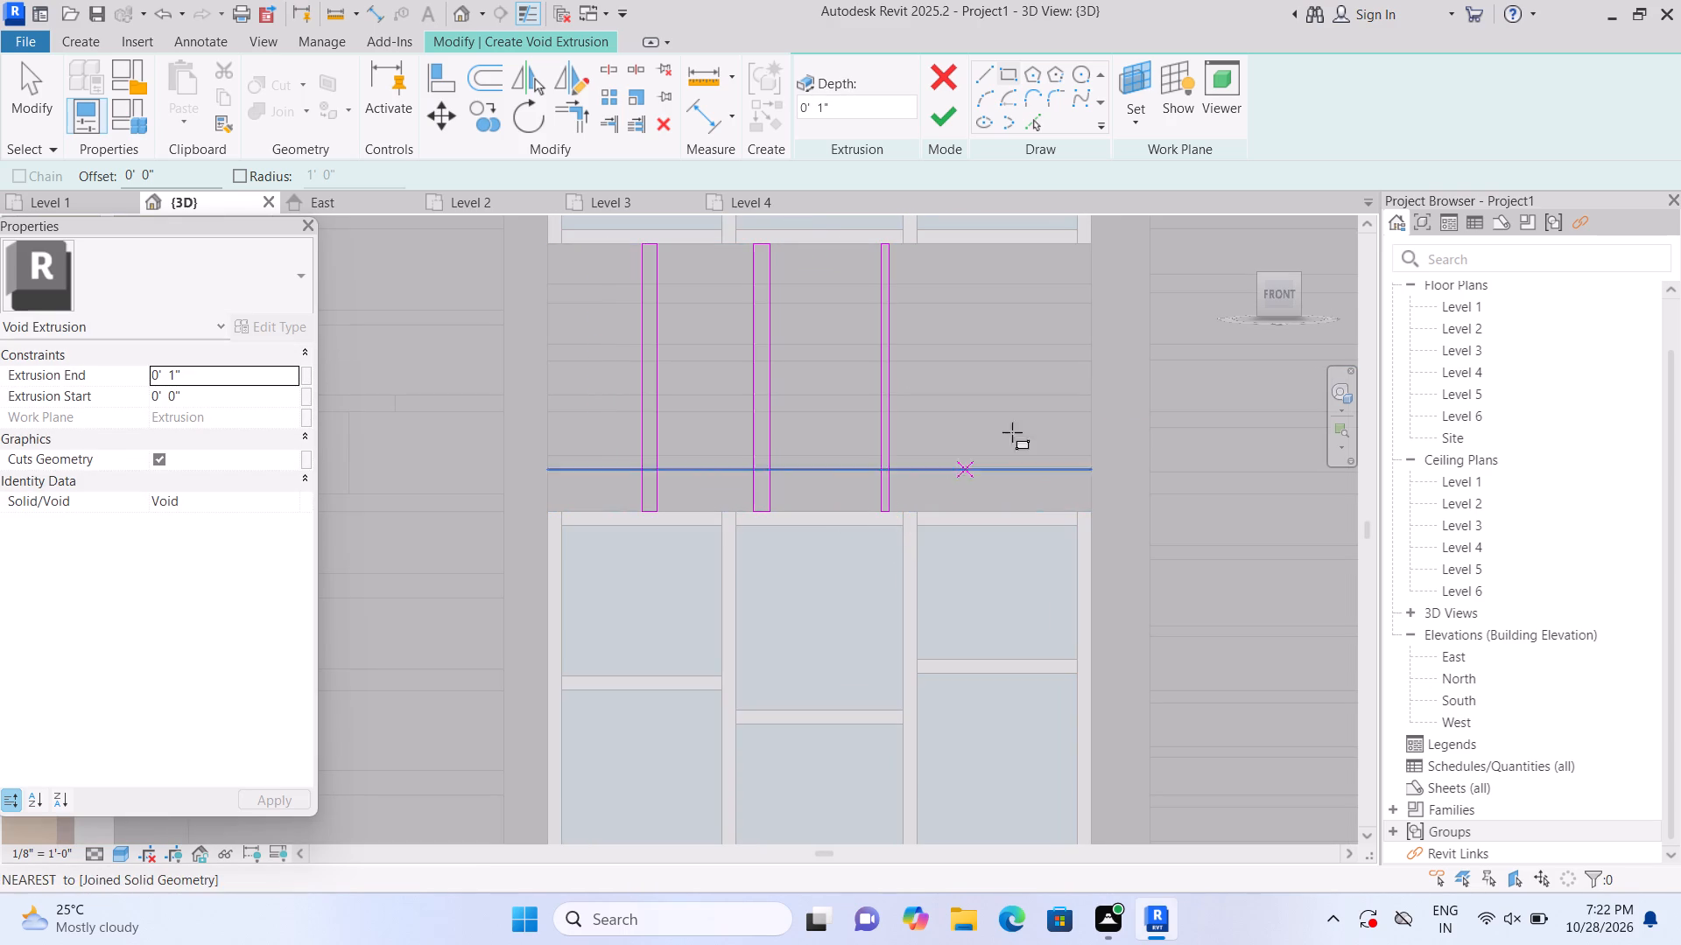
{"action": "left_click", "coordinate": [982, 248]}
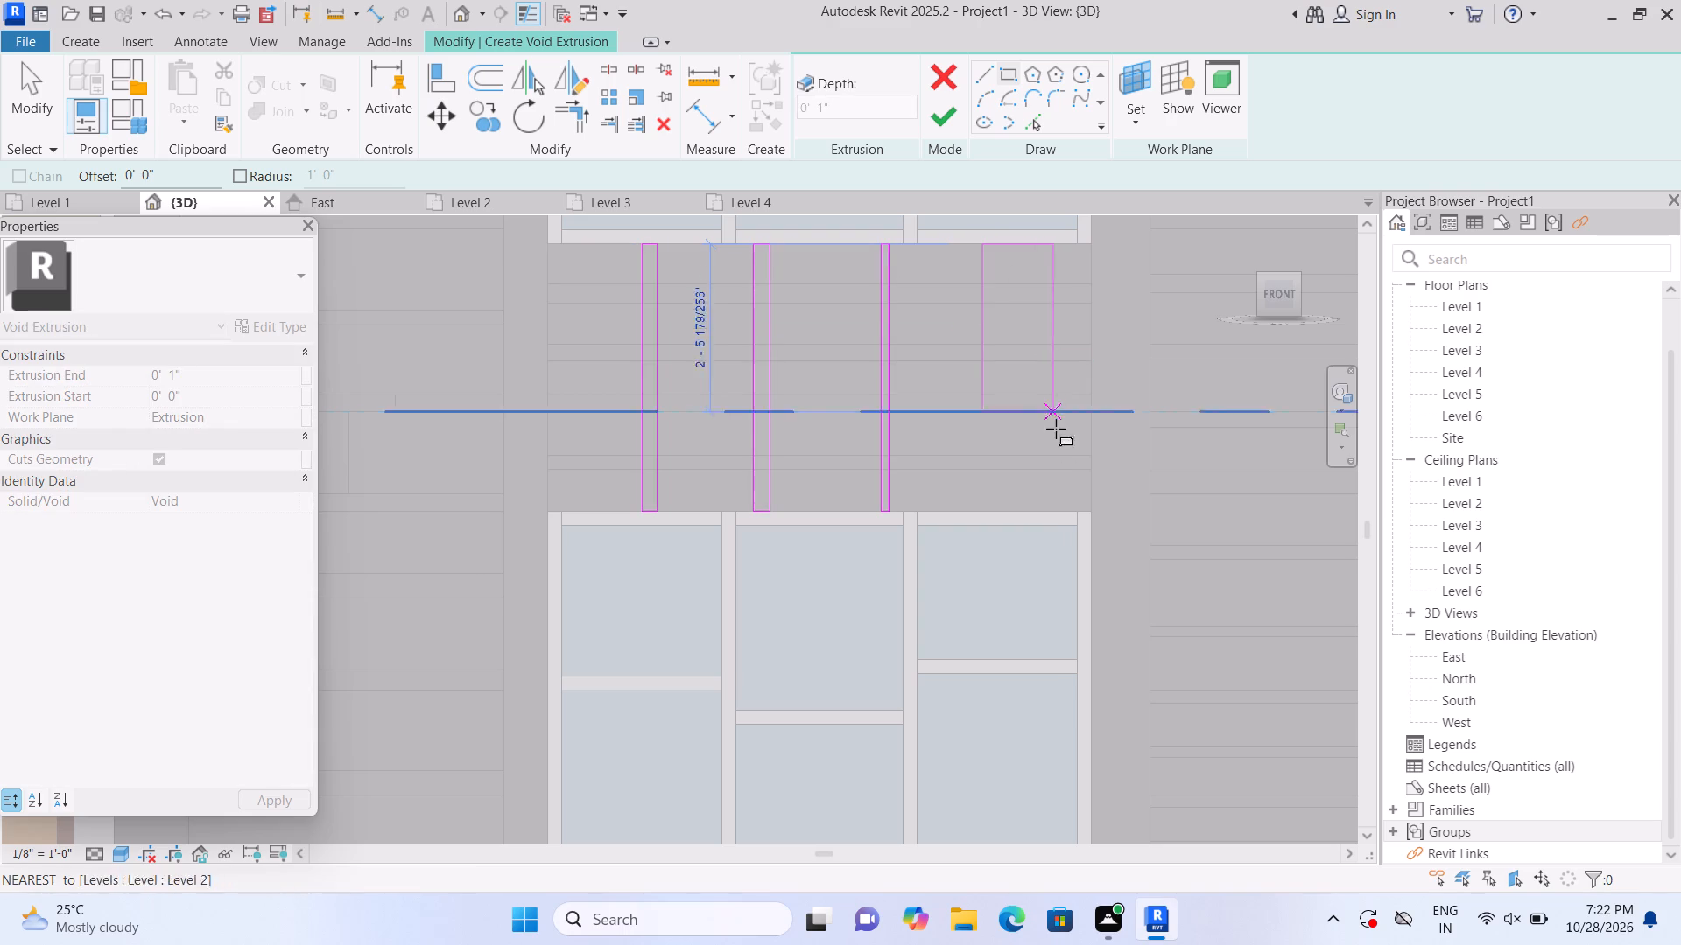
{"action": "left_click", "coordinate": [1004, 514]}
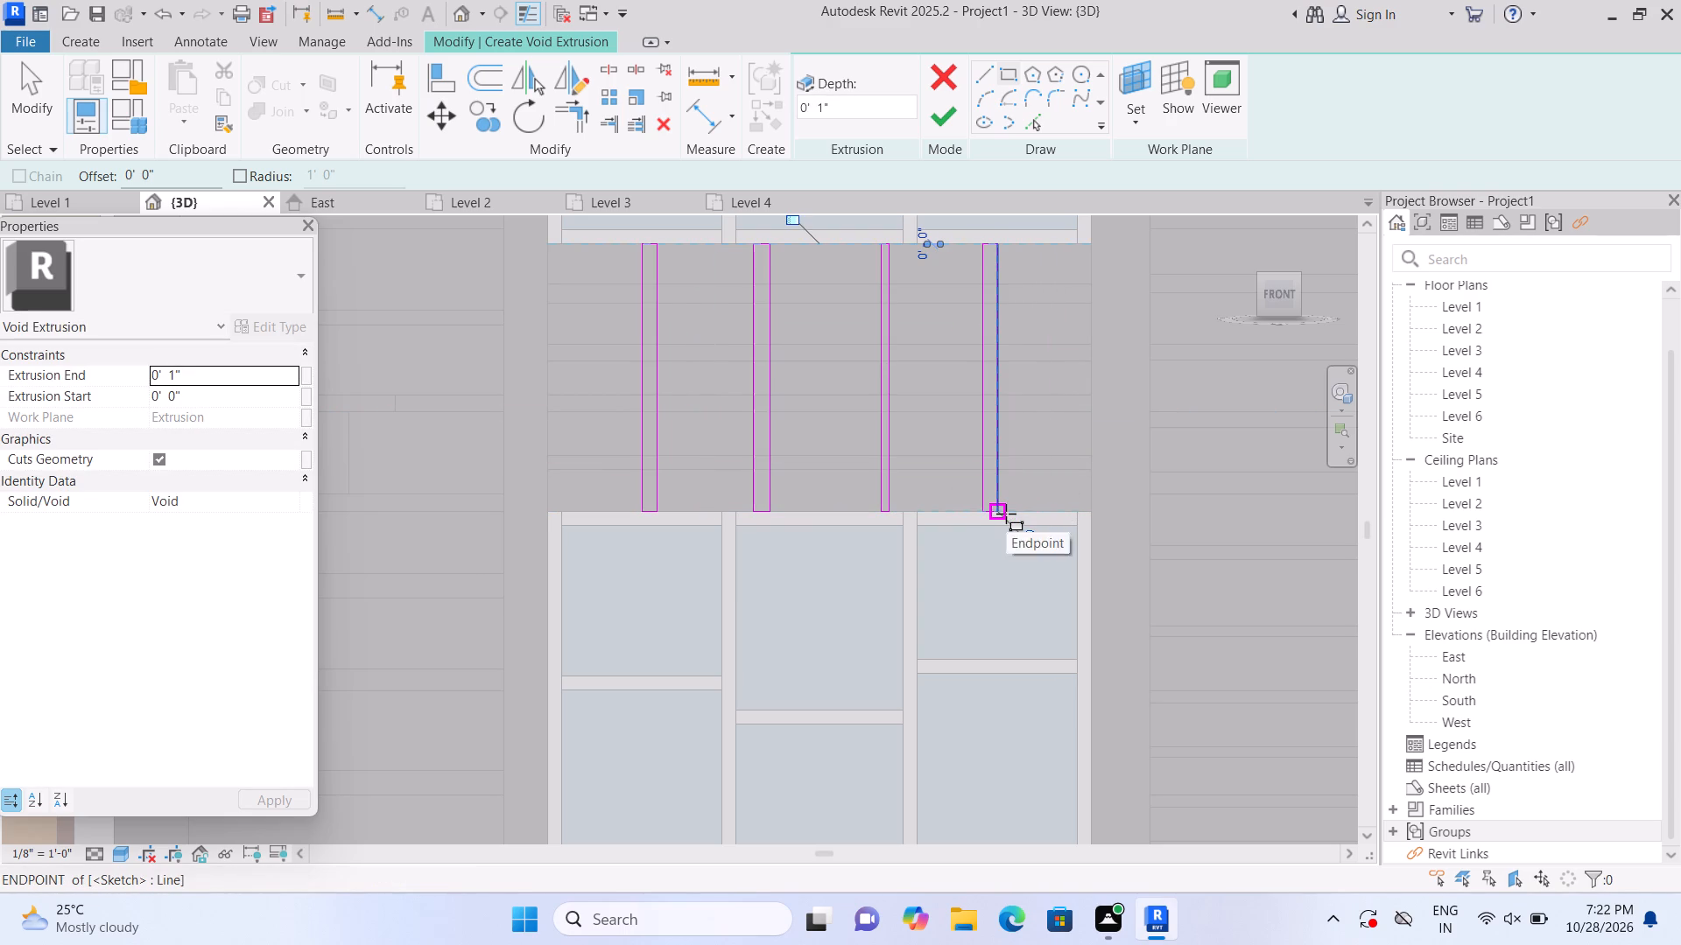
{"action": "key", "text": "Escape"}
{"action": "left_click", "coordinate": [946, 127]}
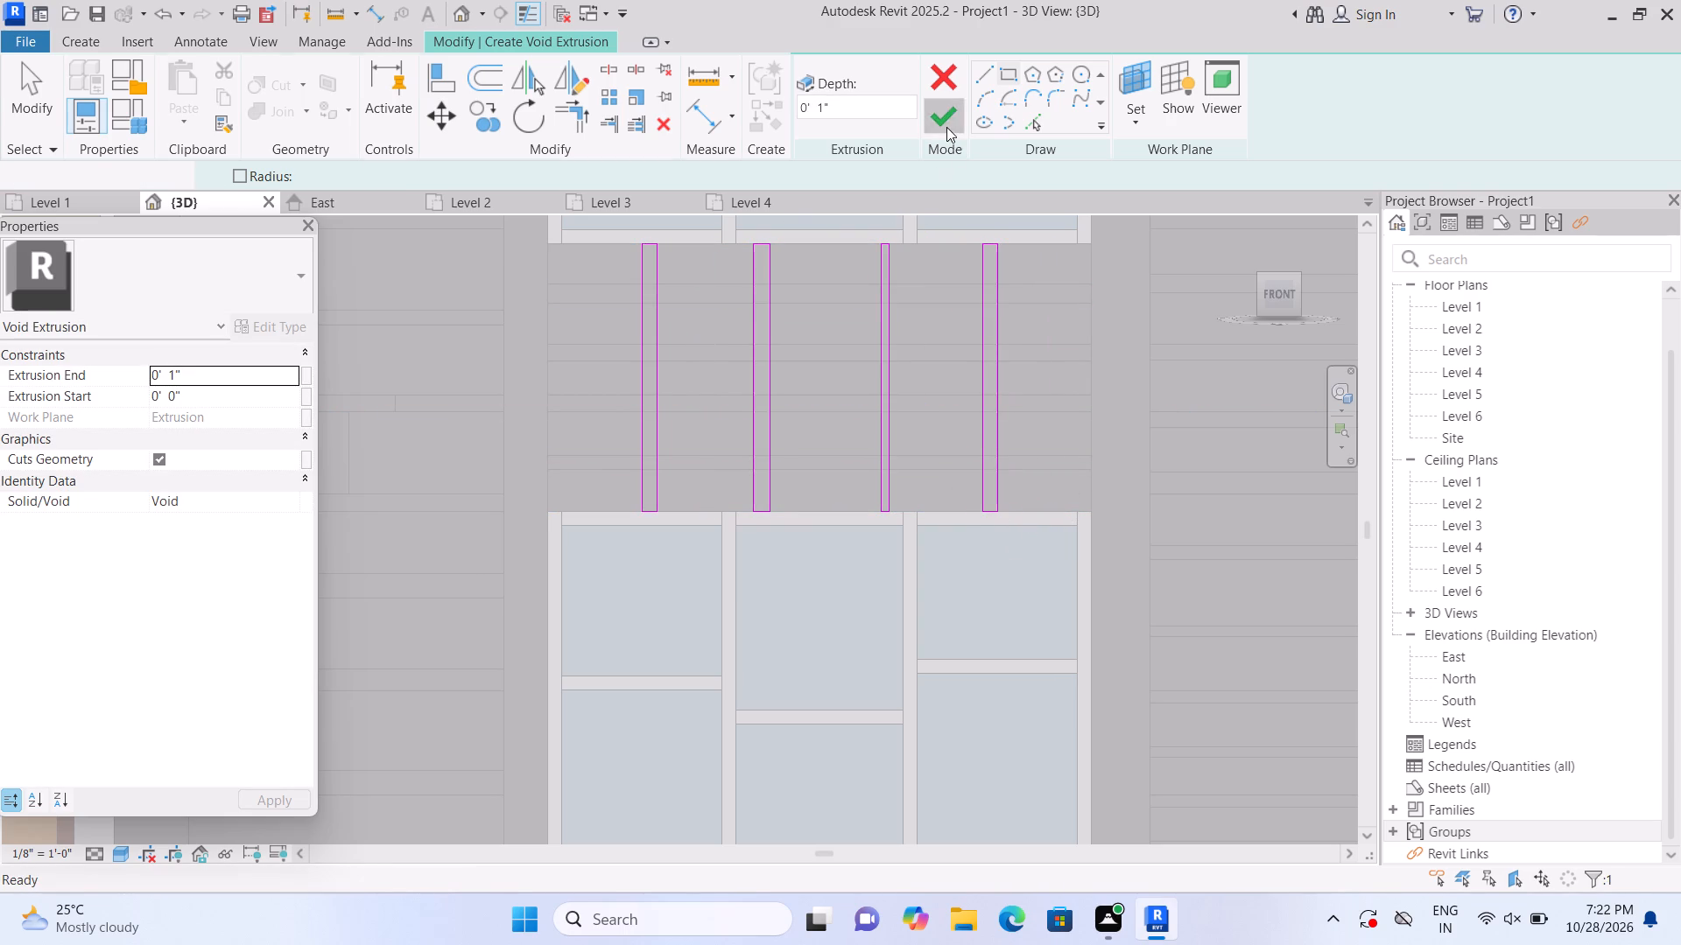
{"action": "scroll", "coordinate": [953, 439], "scroll_direction": "down", "scroll_amount": 5}
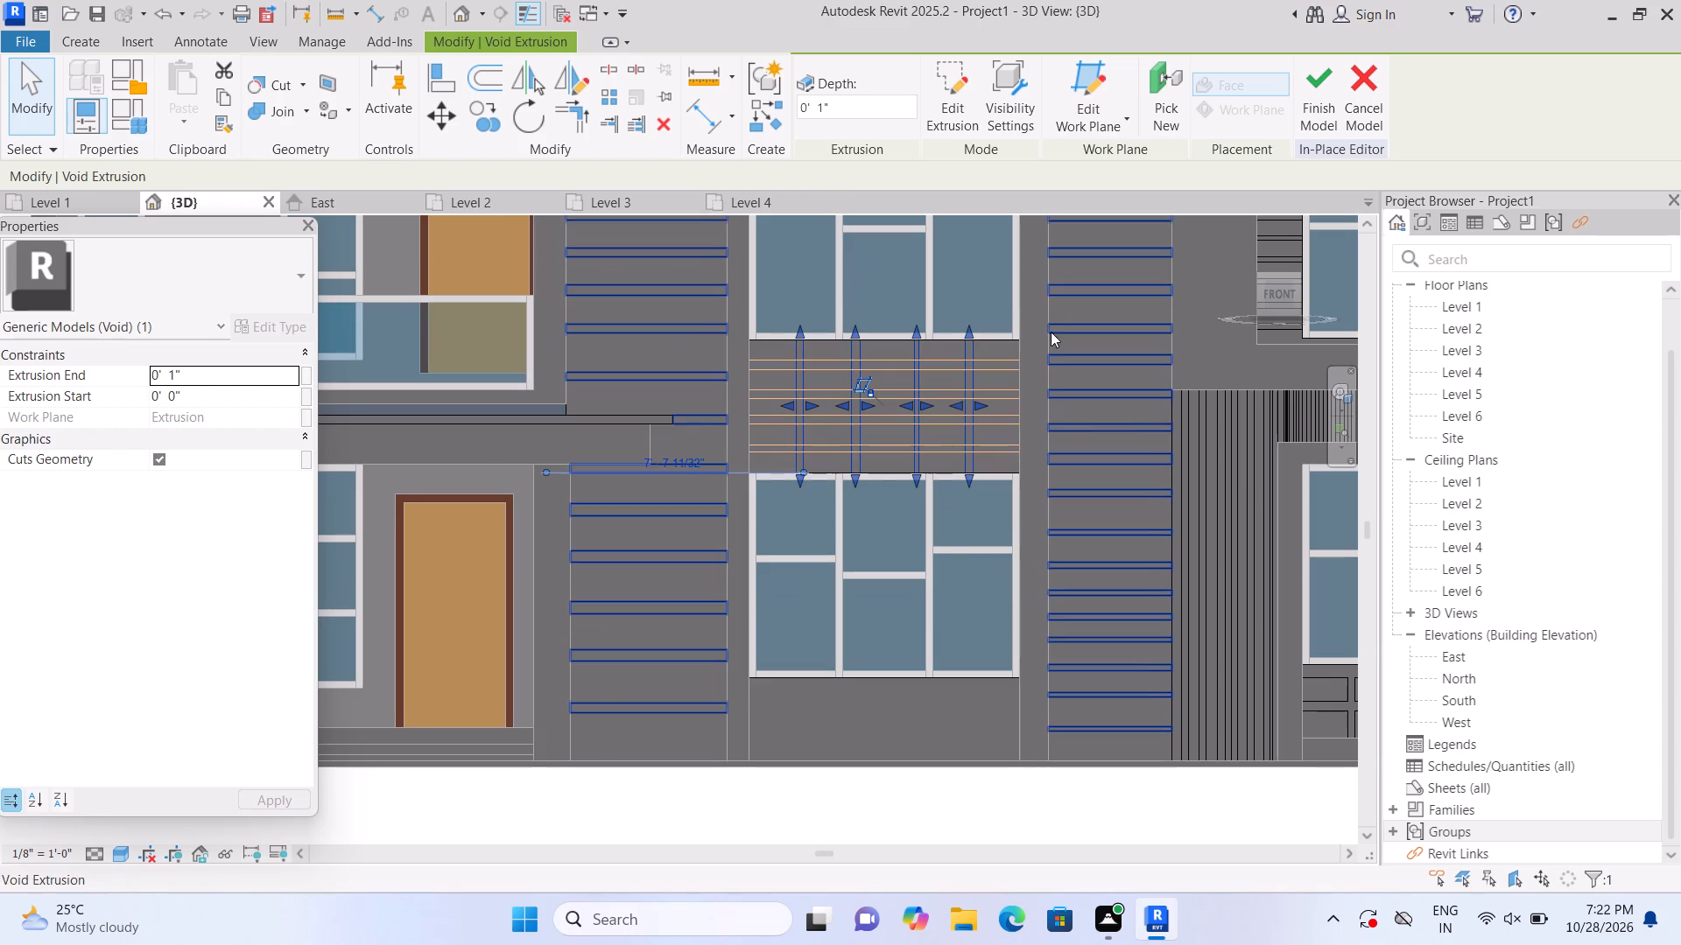
{"action": "left_click", "coordinate": [987, 806]}
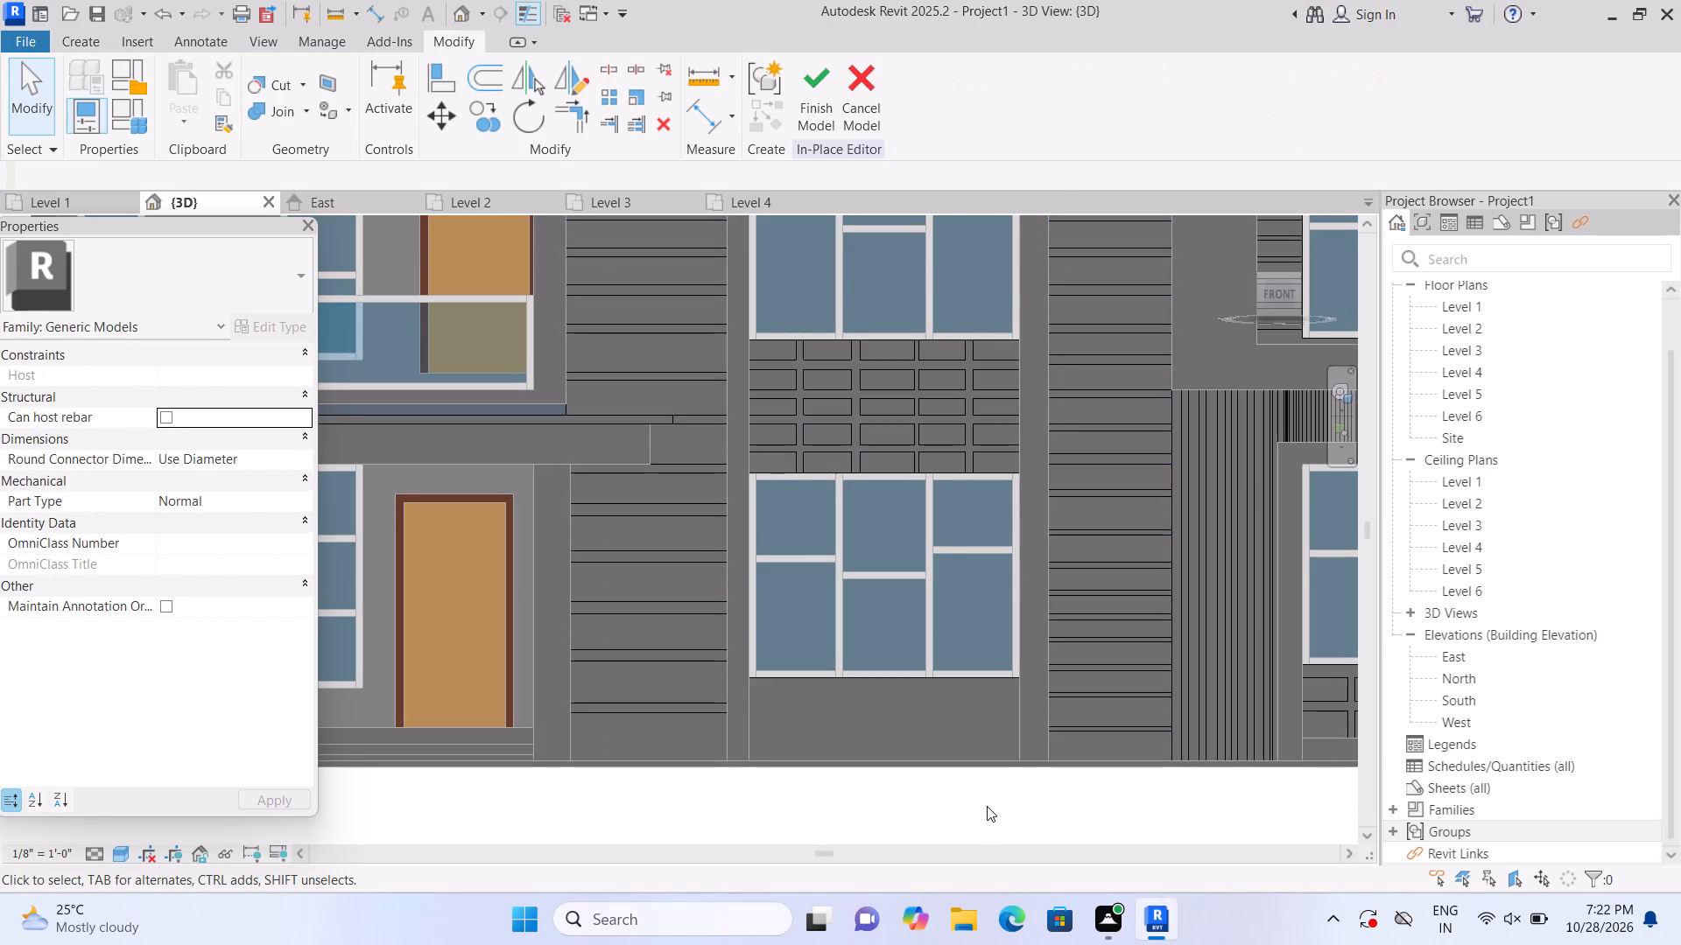
Start a void extrusion on the panel below the lower central window and sketch a vertical strip about 2" wide by 2'-5 11/16" tall.
{"action": "scroll", "coordinate": [975, 806], "scroll_direction": "down", "scroll_amount": 1}
{"action": "middle_click_drag", "start_coordinate": [969, 801], "coordinate": [898, 661]}
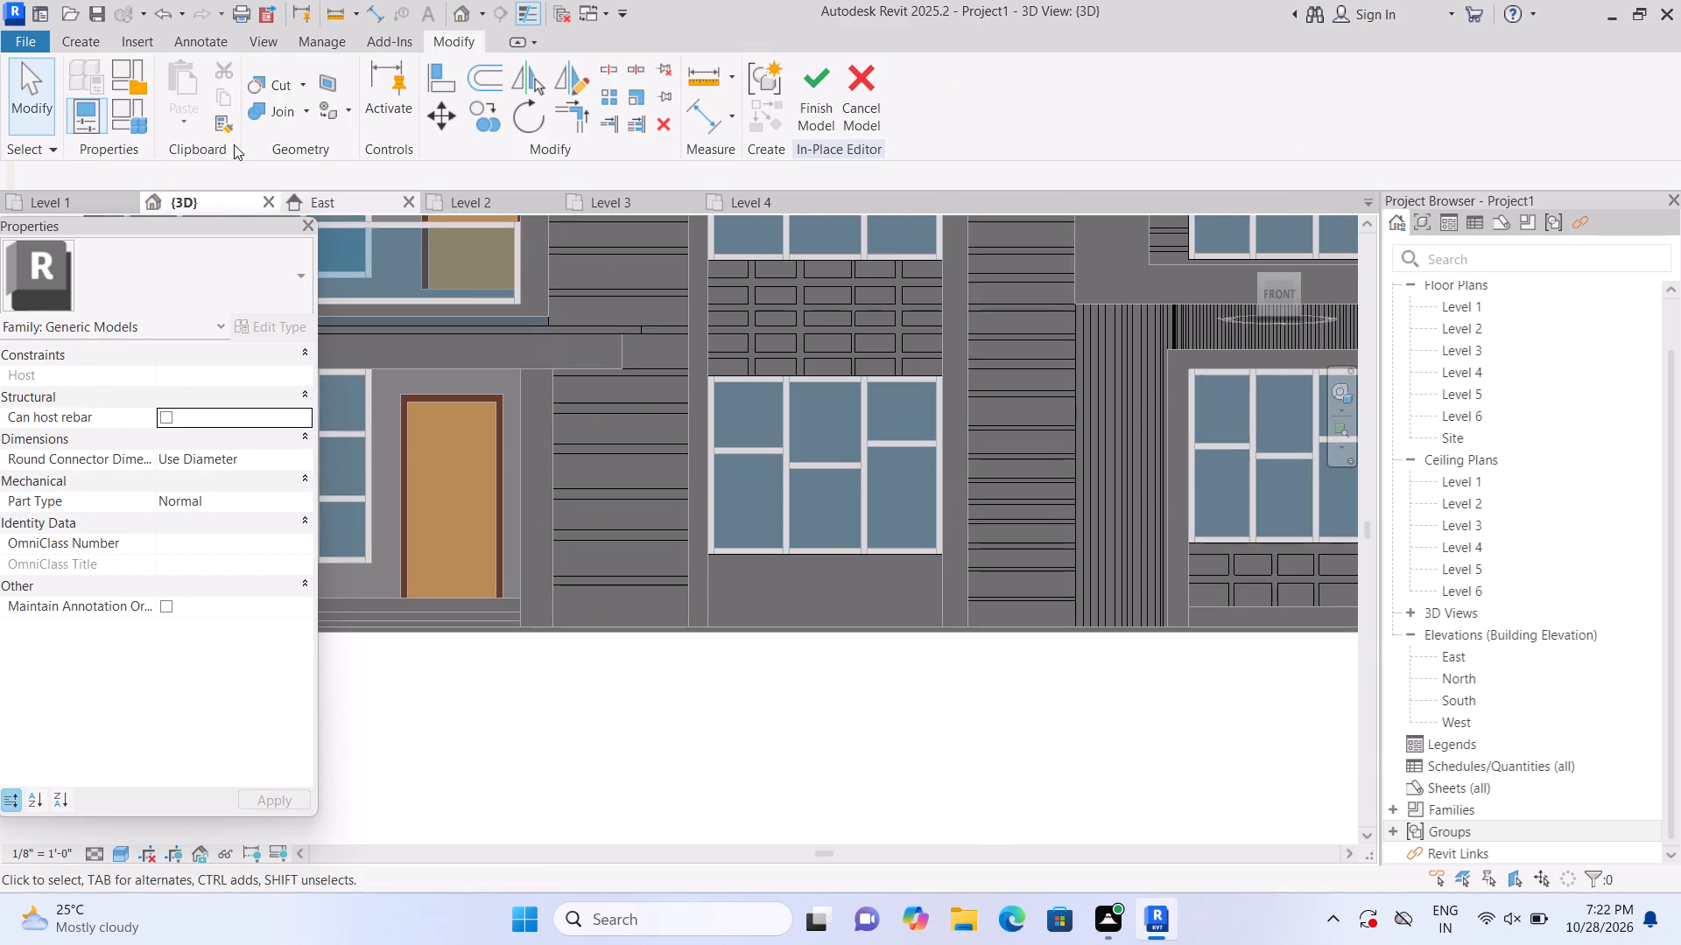
{"action": "left_click", "coordinate": [82, 35]}
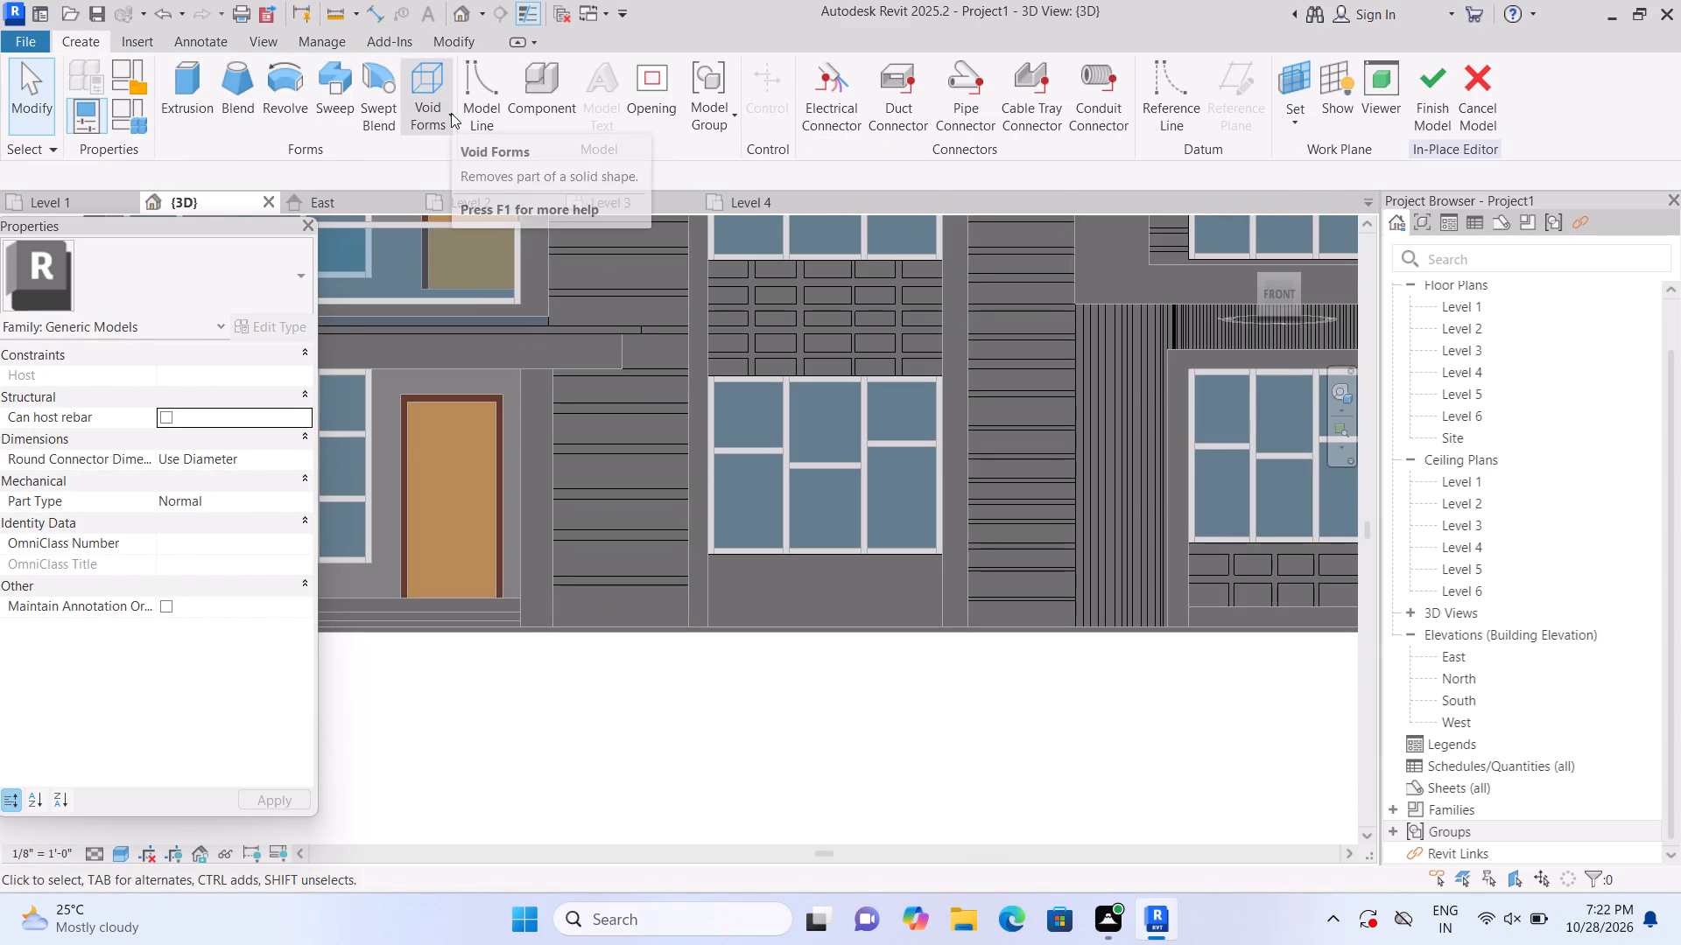
{"action": "left_click", "coordinate": [451, 113]}
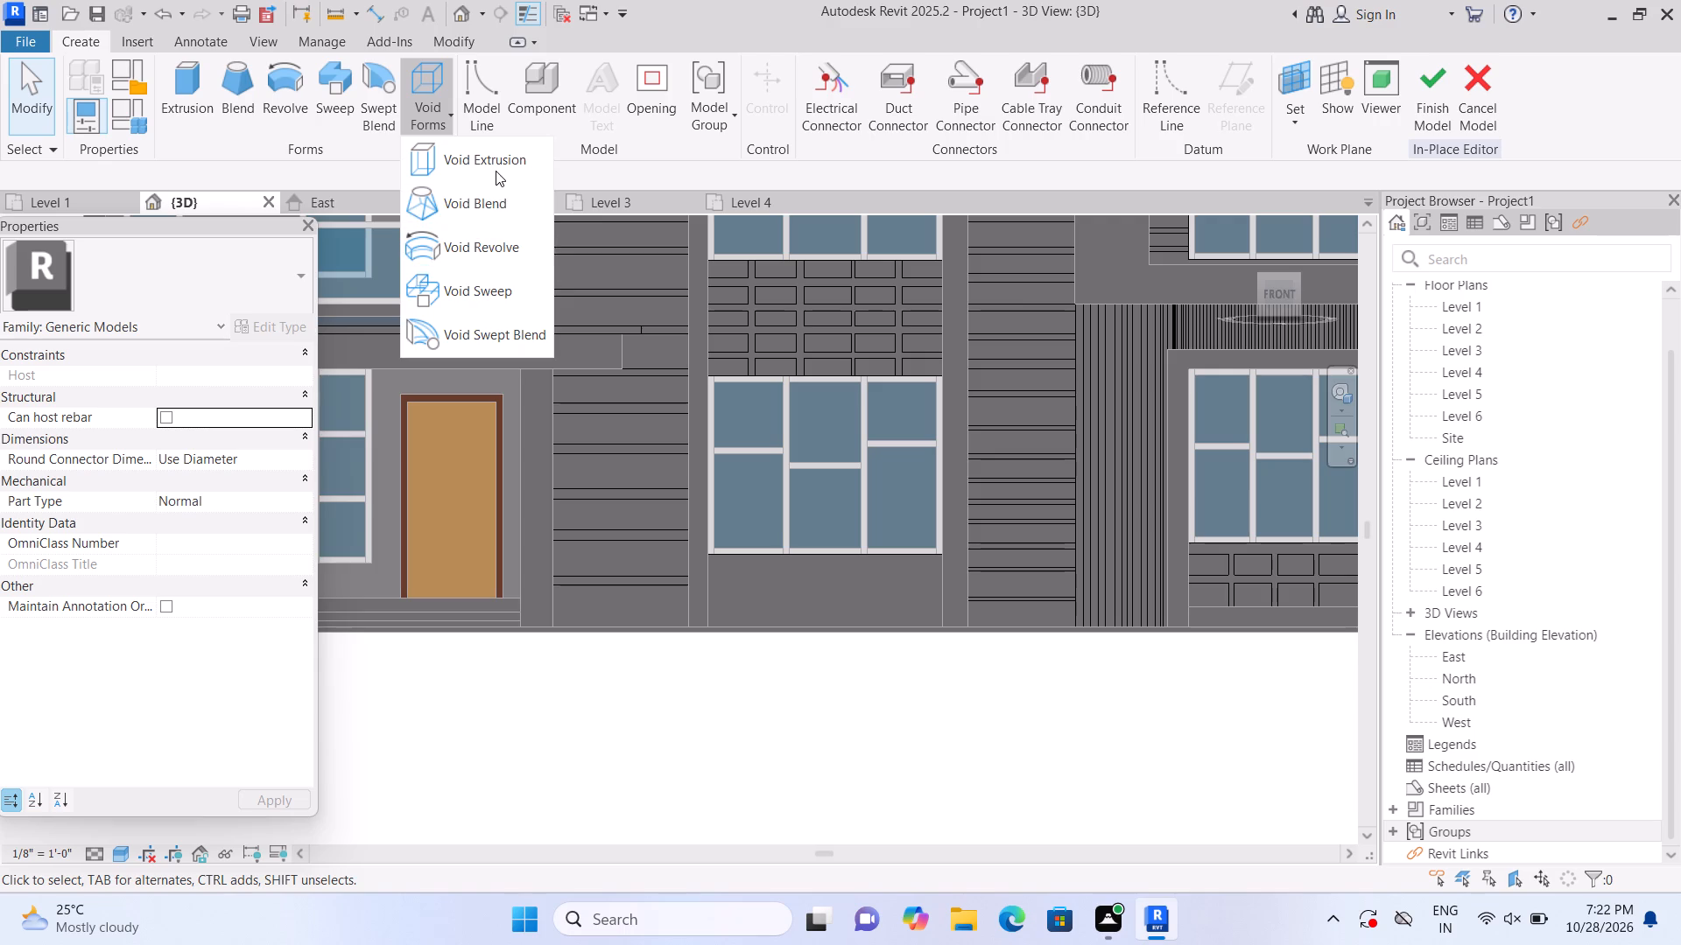
{"action": "left_click", "coordinate": [496, 171]}
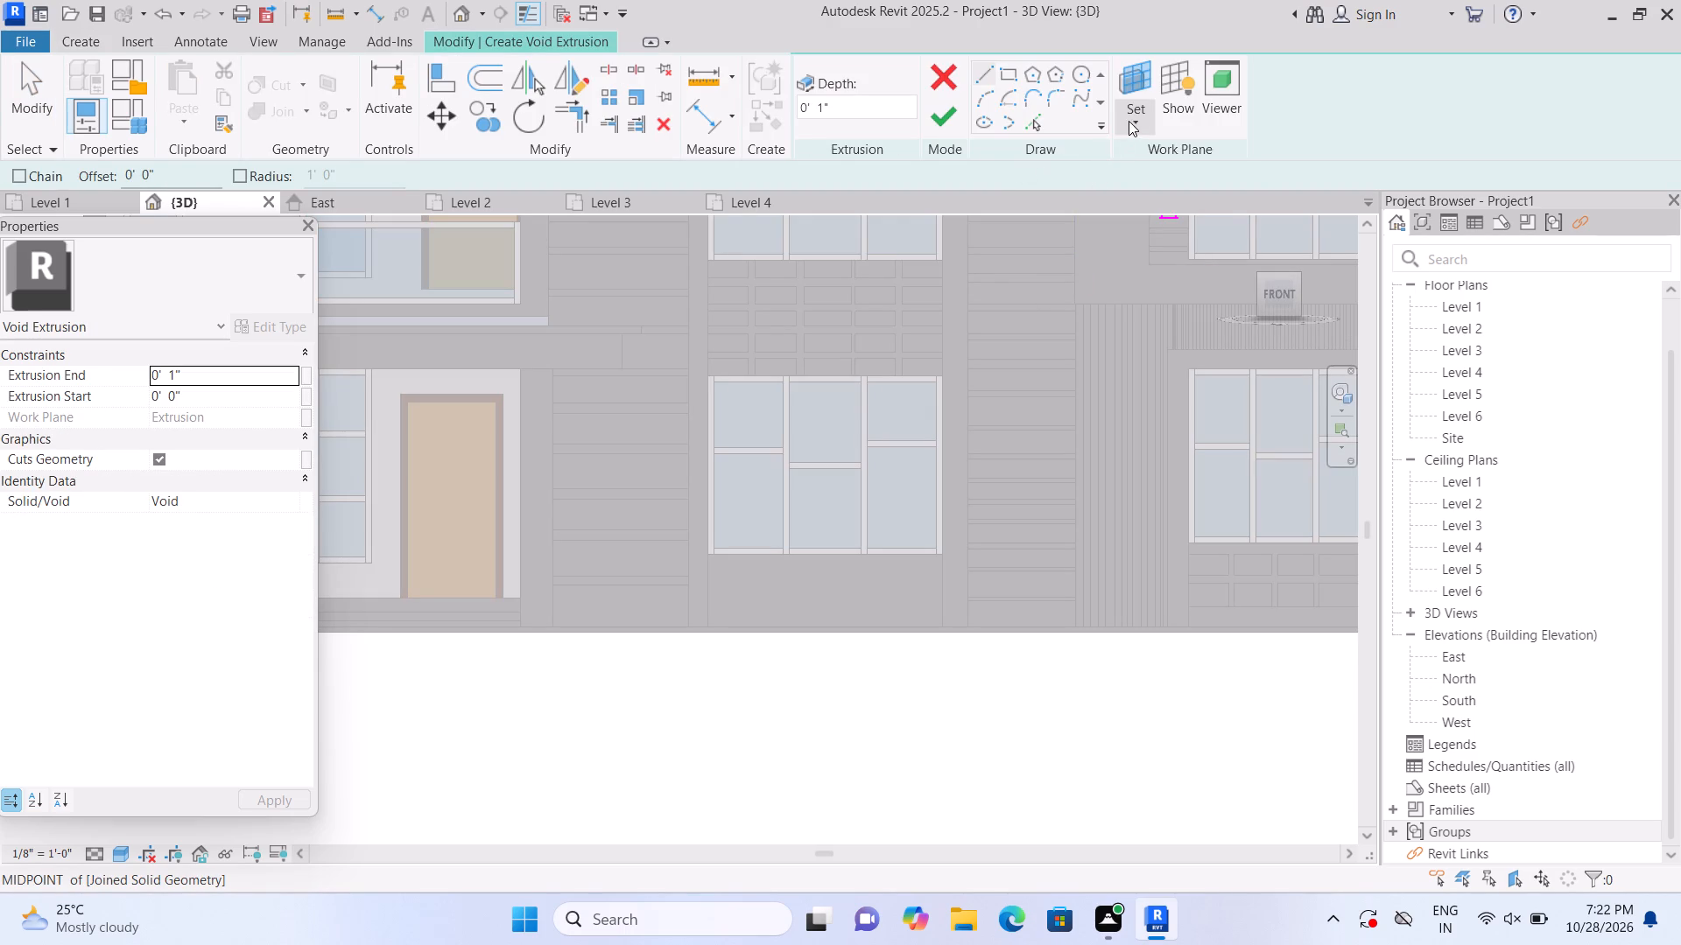
{"action": "left_click", "coordinate": [1129, 121]}
{"action": "left_click", "coordinate": [1159, 210]}
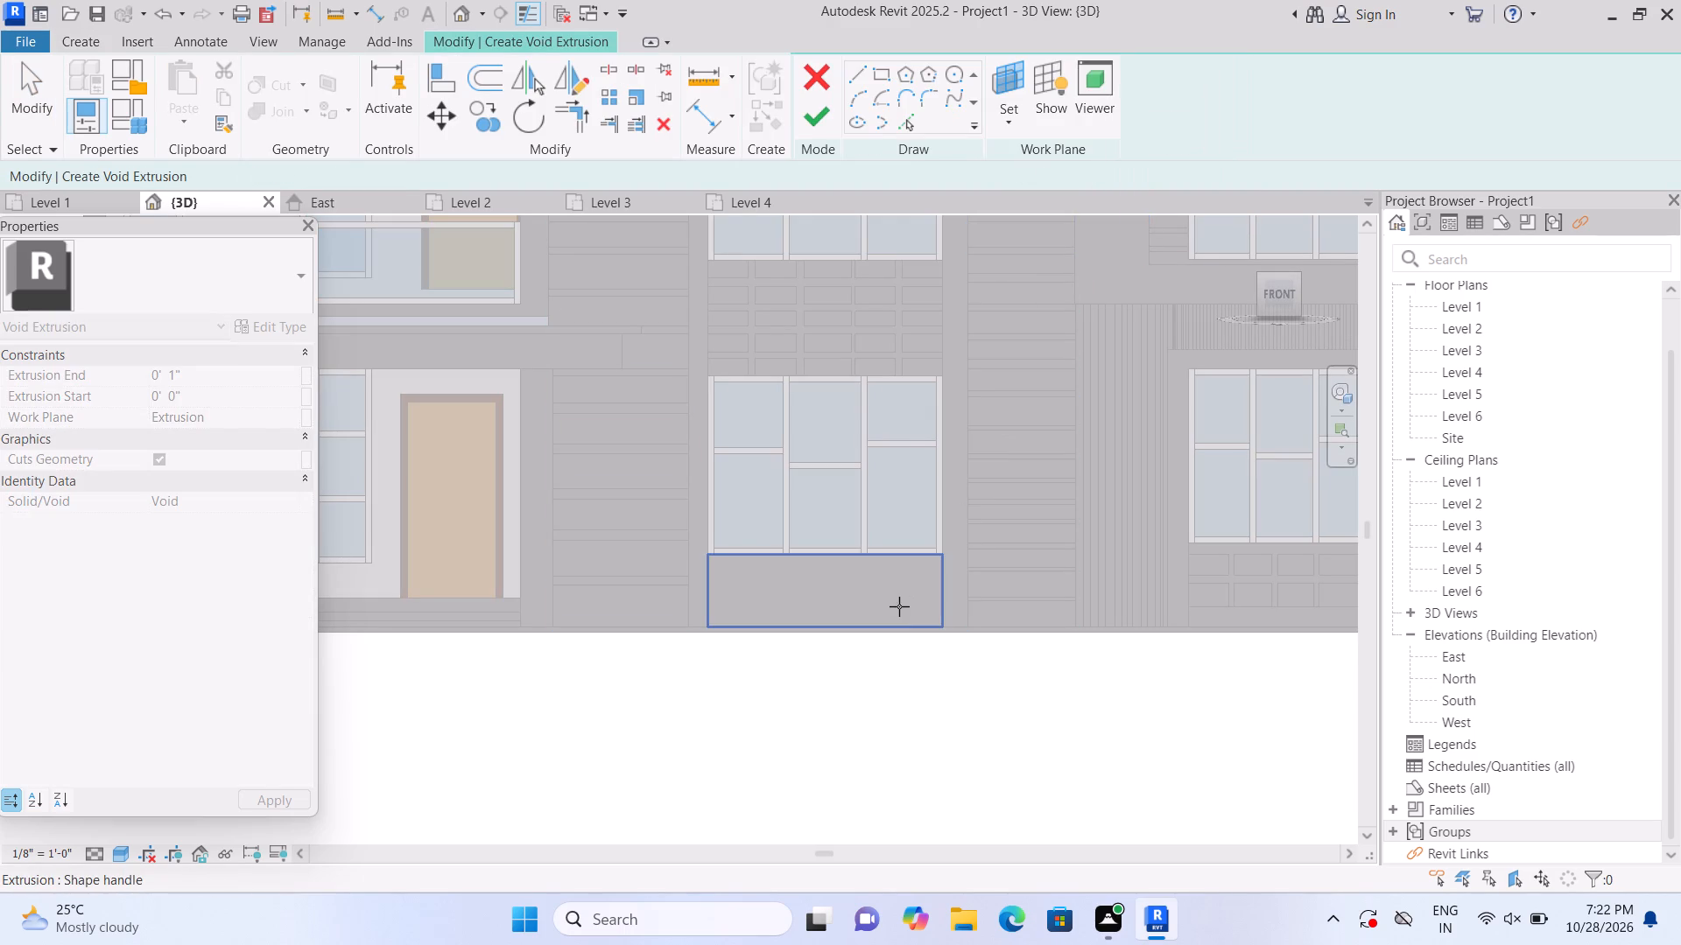
{"action": "left_click", "coordinate": [899, 606]}
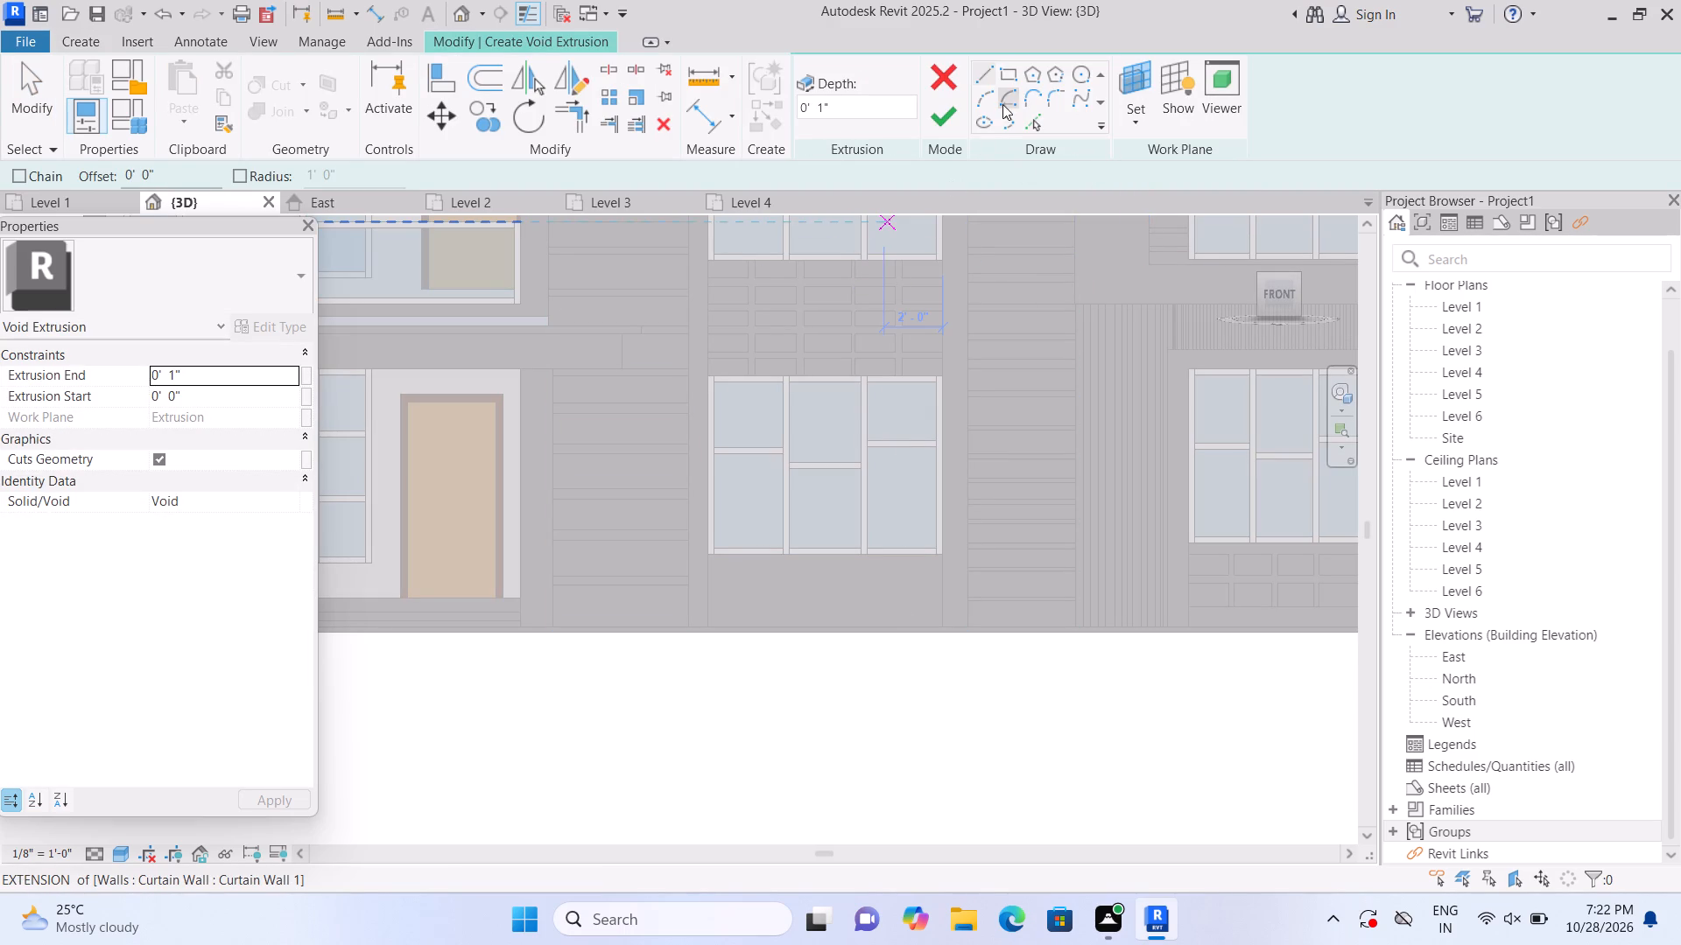
{"action": "left_click", "coordinate": [1008, 78]}
{"action": "middle_click_drag", "start_coordinate": [803, 738], "coordinate": [810, 648]}
{"action": "scroll", "coordinate": [778, 554], "scroll_direction": "up", "scroll_amount": 1}
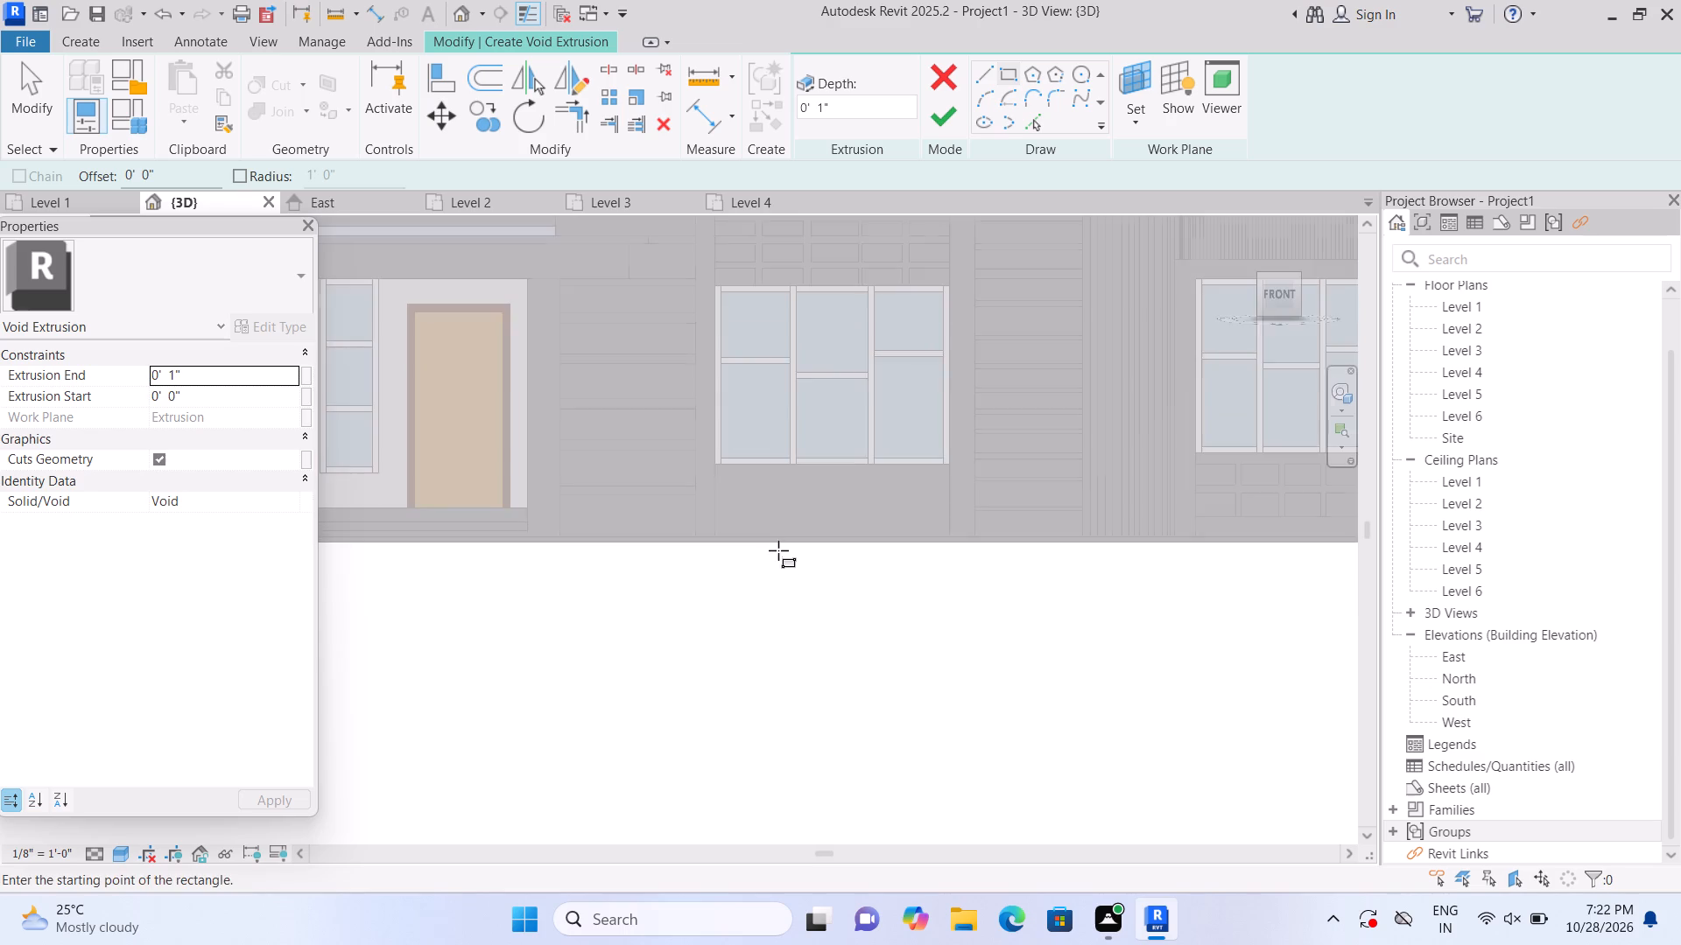
{"action": "scroll", "coordinate": [778, 550], "scroll_direction": "up", "scroll_amount": 2}
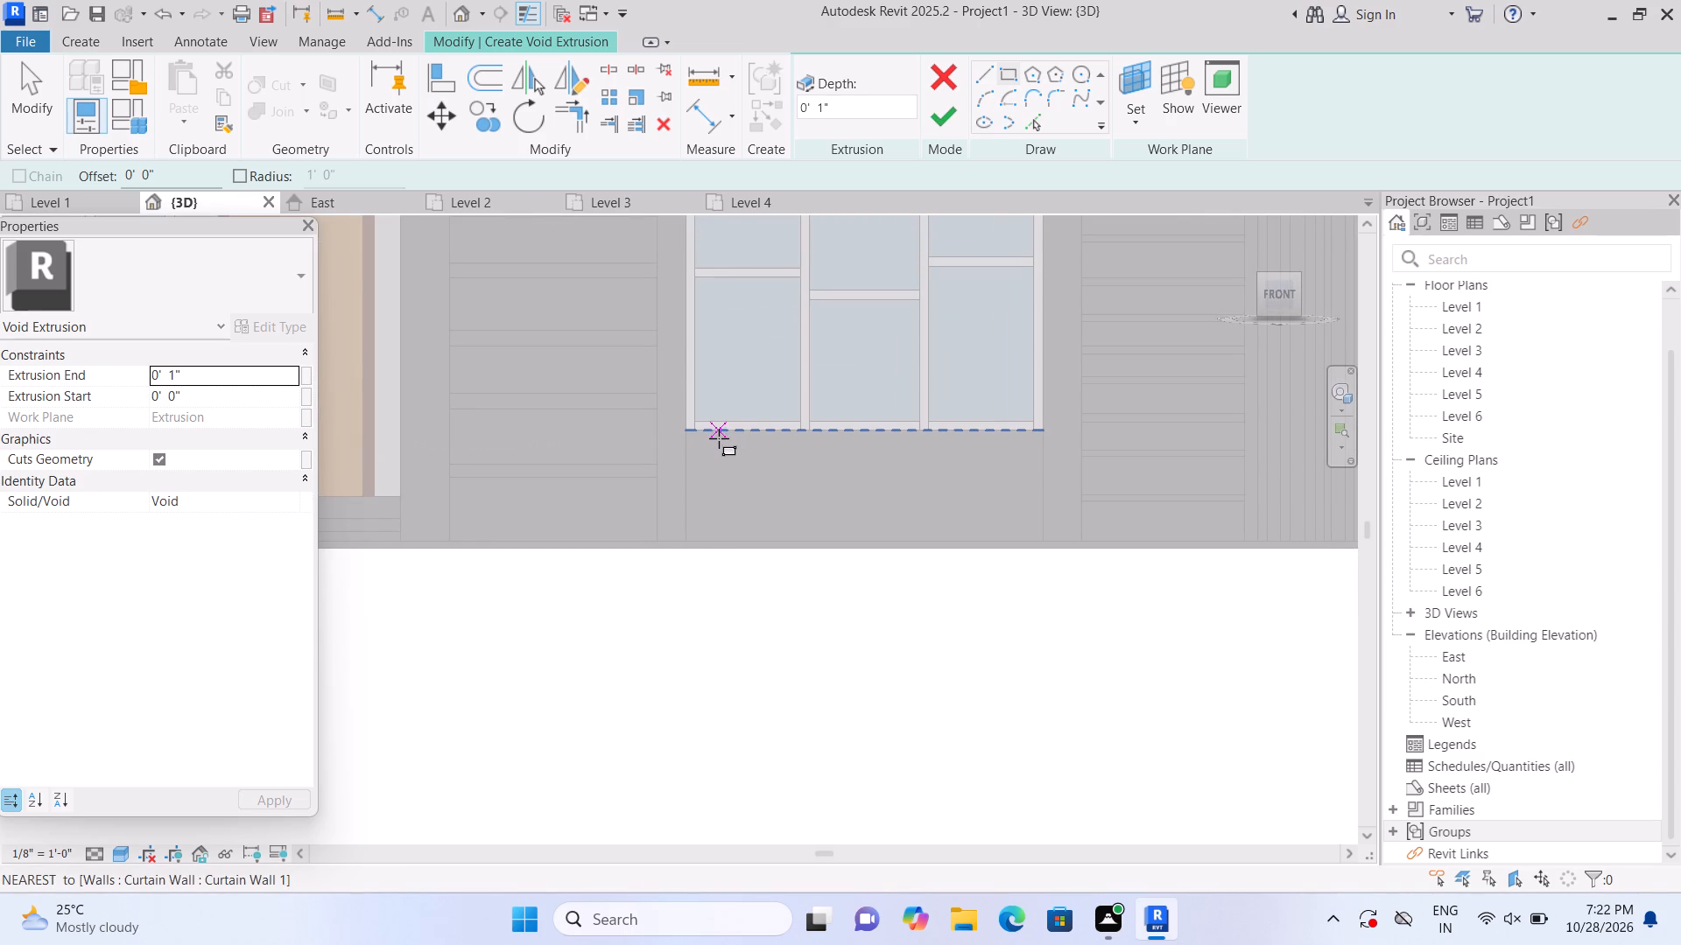
{"action": "scroll", "coordinate": [716, 436], "scroll_direction": "up", "scroll_amount": 2}
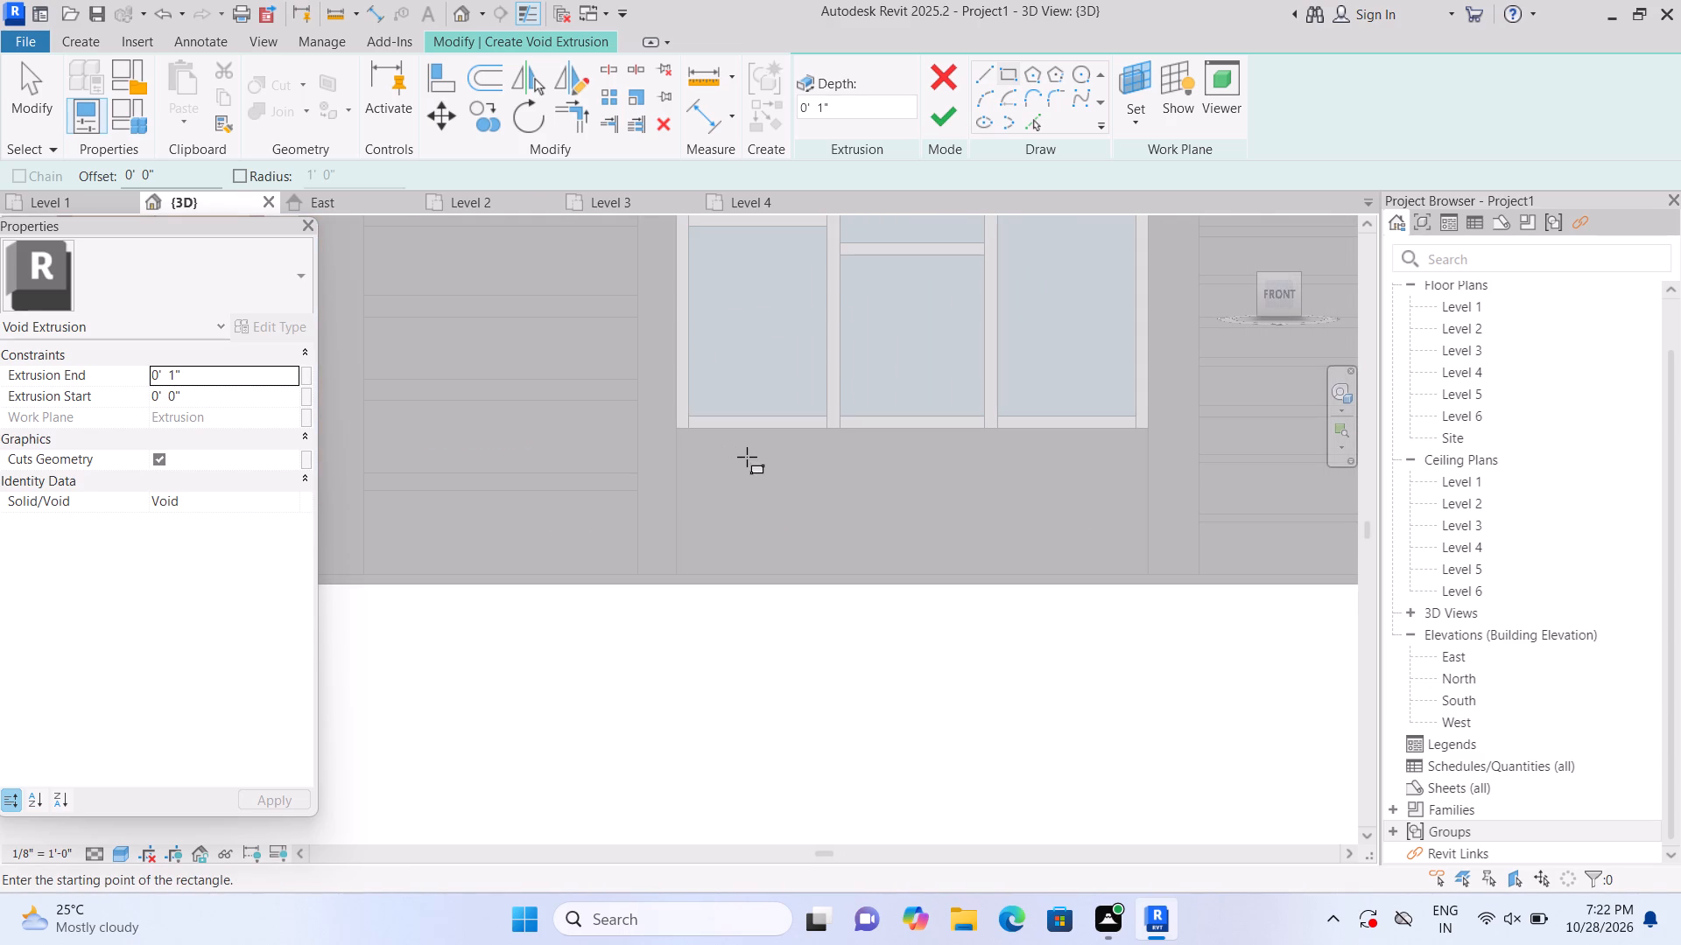
{"action": "left_click", "coordinate": [751, 434]}
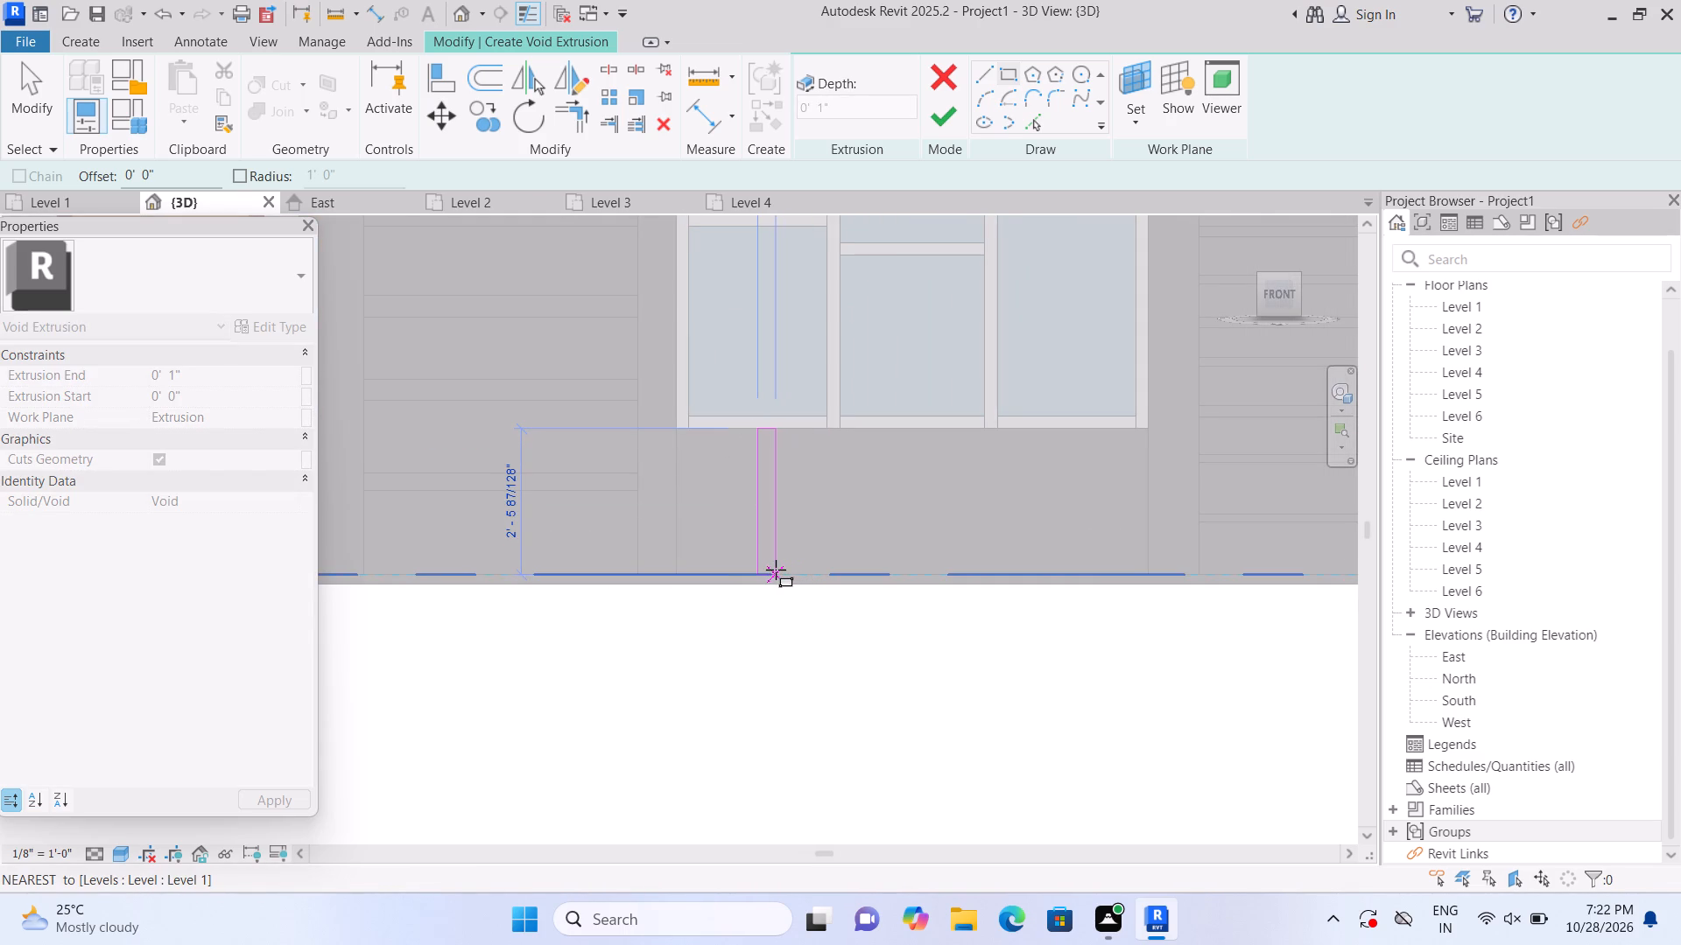
{"action": "left_click", "coordinate": [768, 568]}
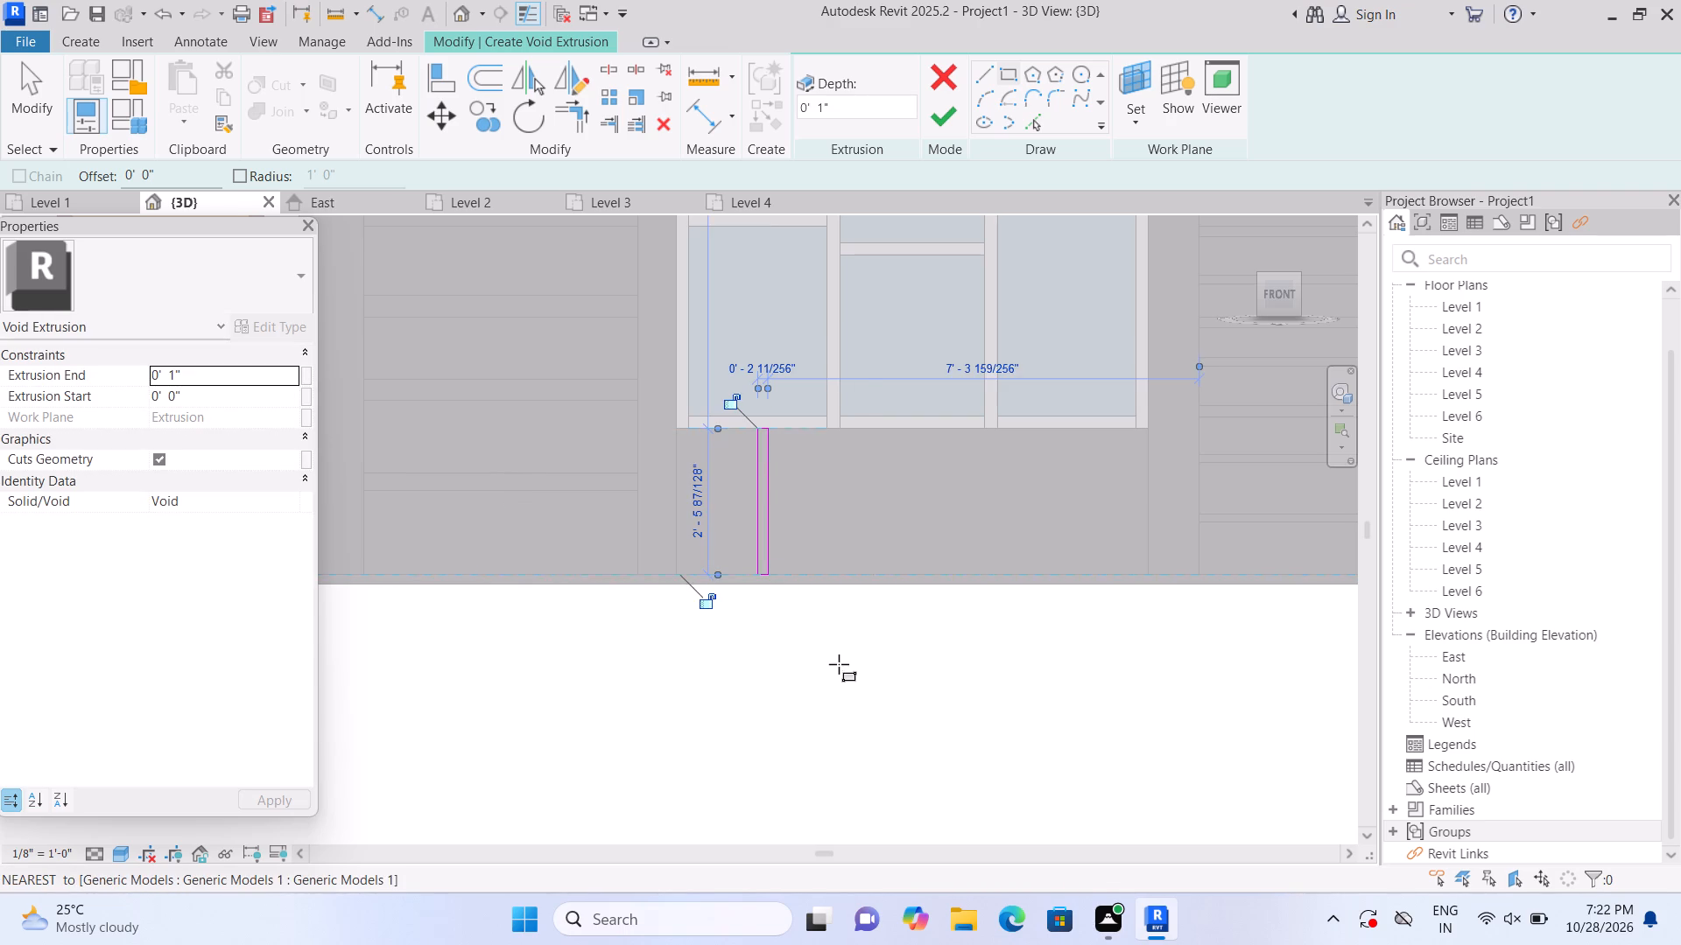
{"action": "key", "text": "Escape"}
Sketch four more full-height vertical strips about 2" to 2 1/2" wide across the panel below the lower central window and finish the 1" void extrusion.
{"action": "left_click", "coordinate": [839, 433]}
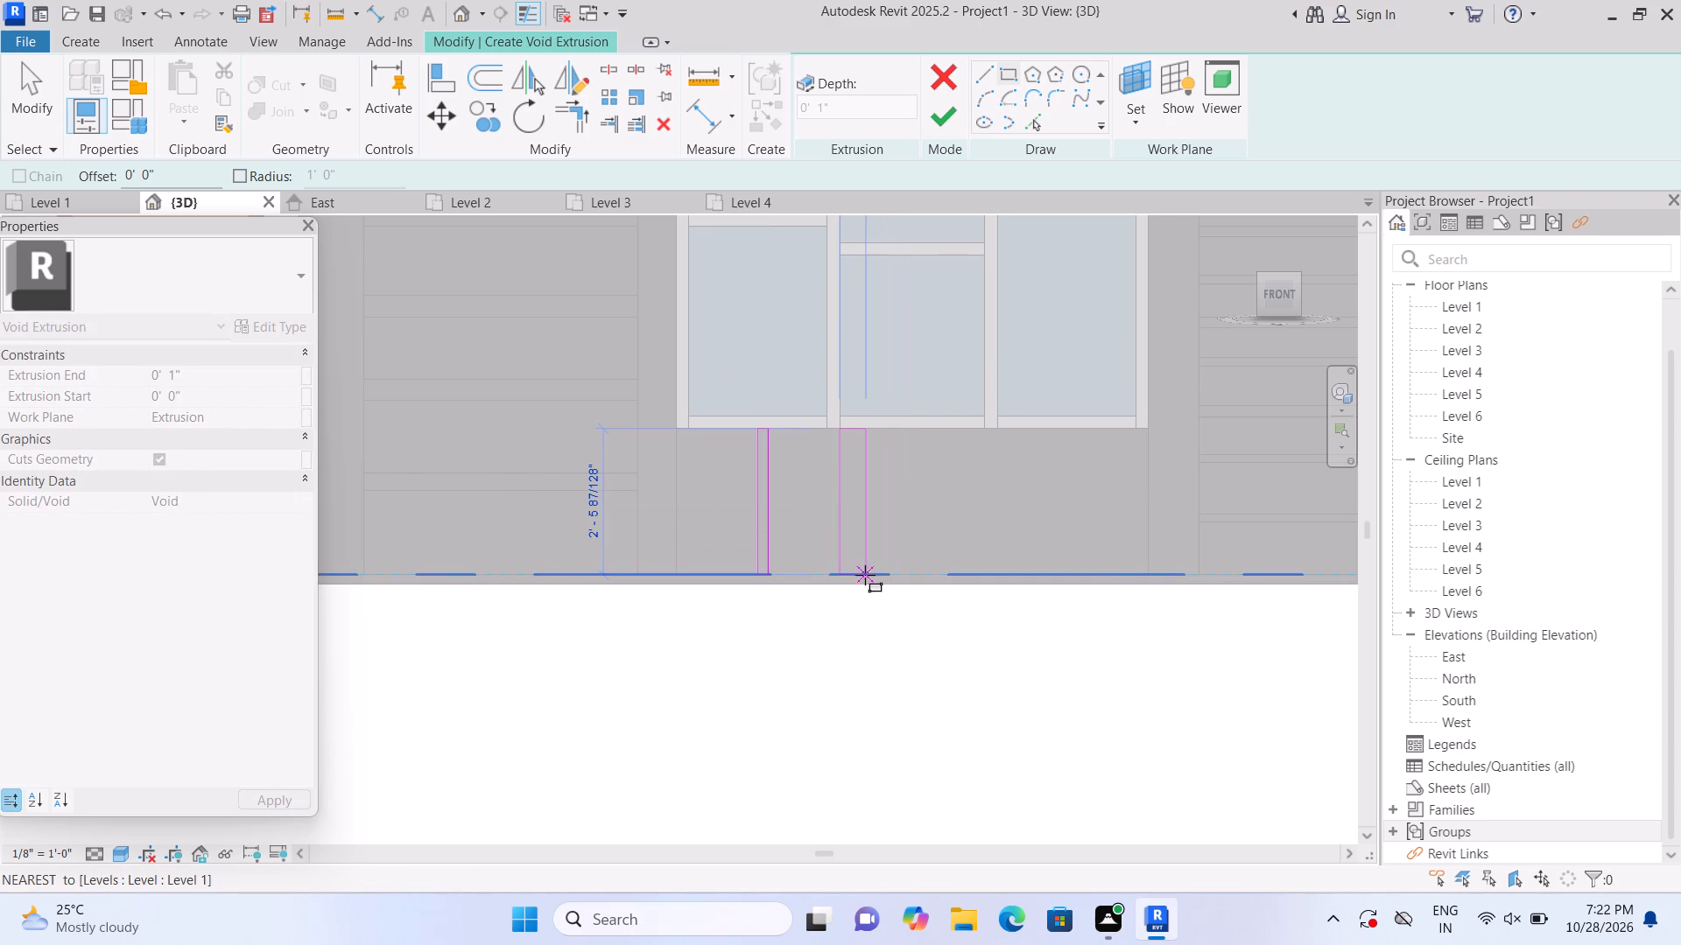
{"action": "left_click", "coordinate": [852, 575]}
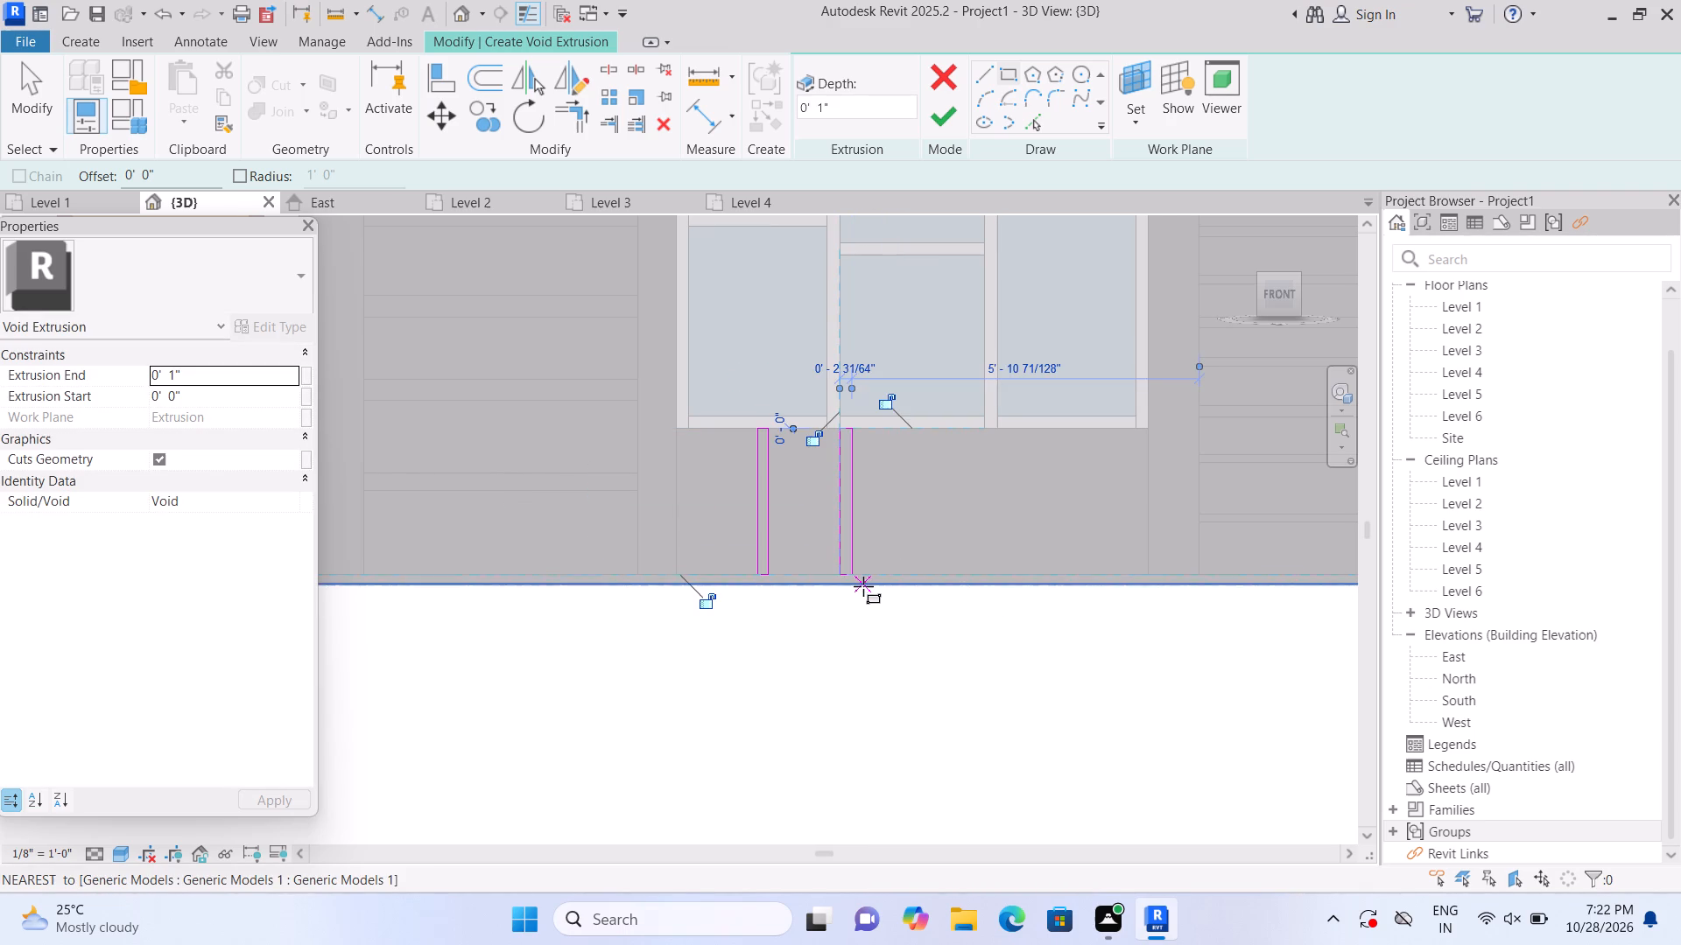
{"action": "key", "text": "Escape"}
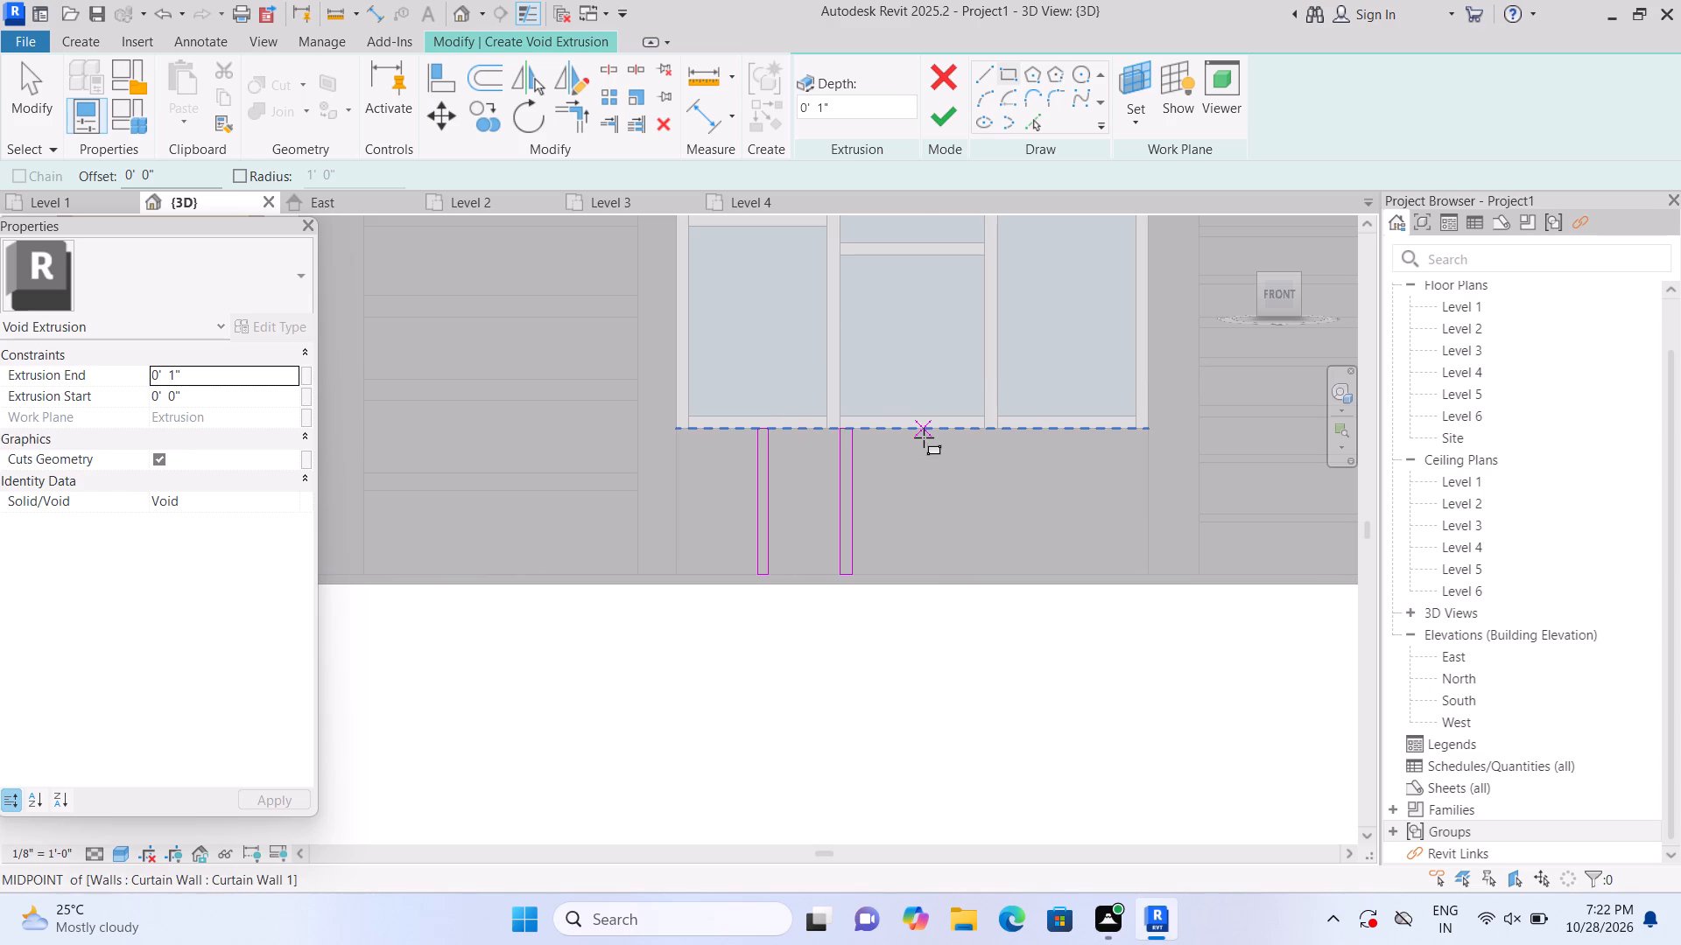
{"action": "left_click", "coordinate": [924, 437]}
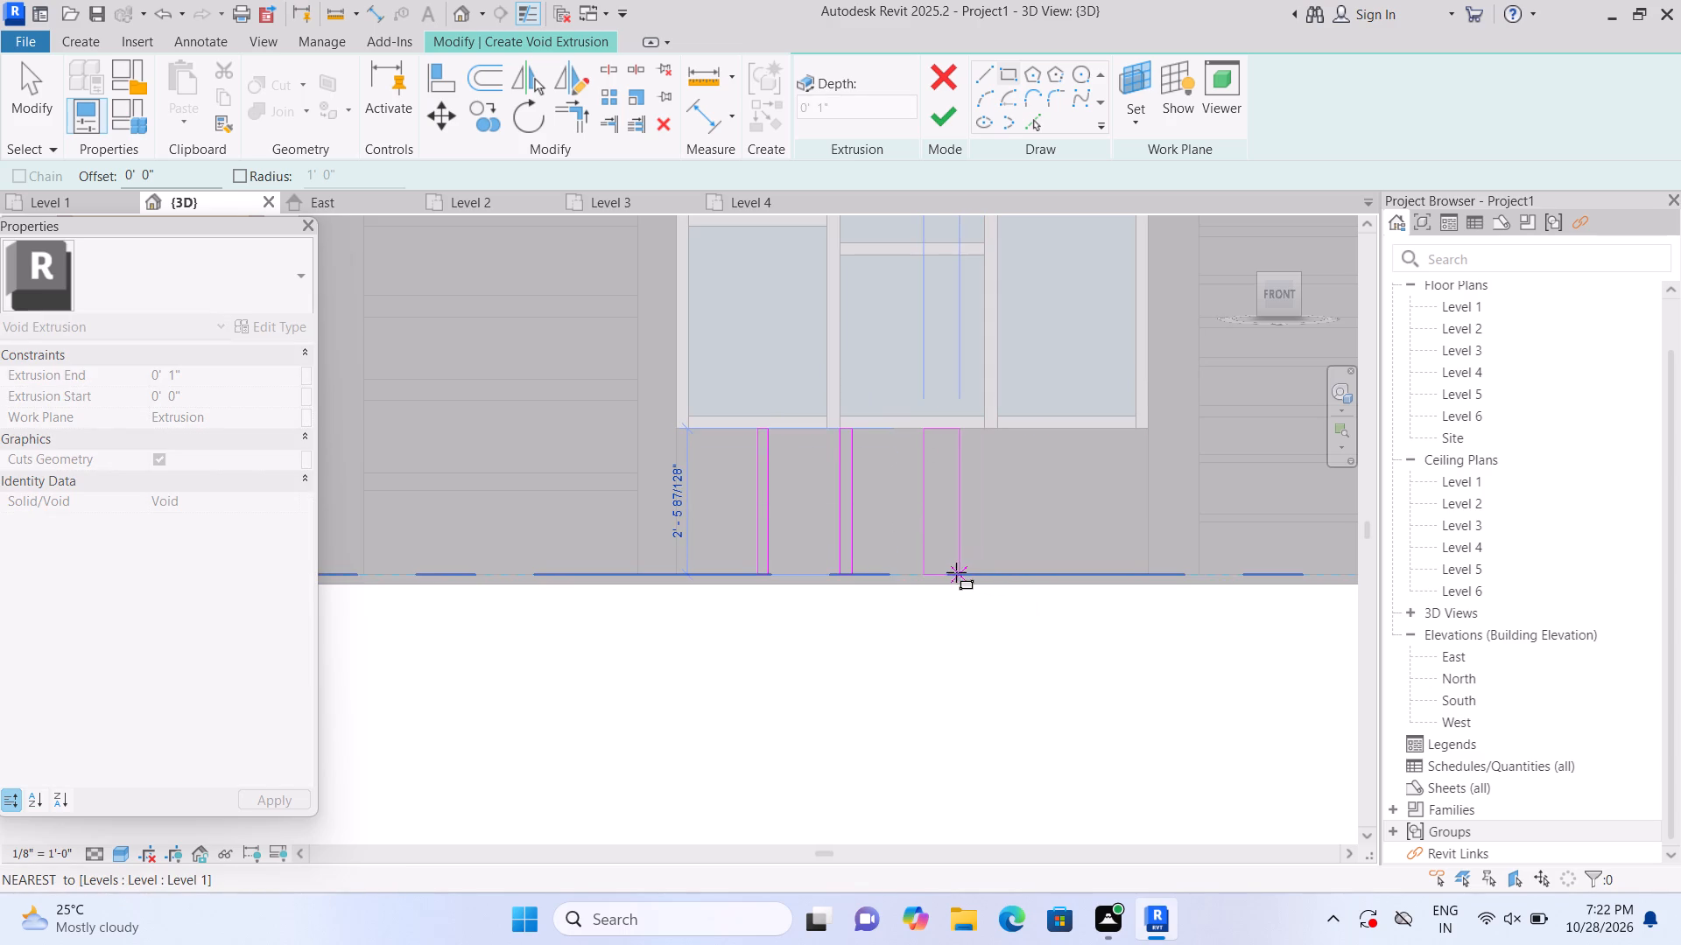
{"action": "scroll", "coordinate": [937, 570], "scroll_direction": "up", "scroll_amount": 1}
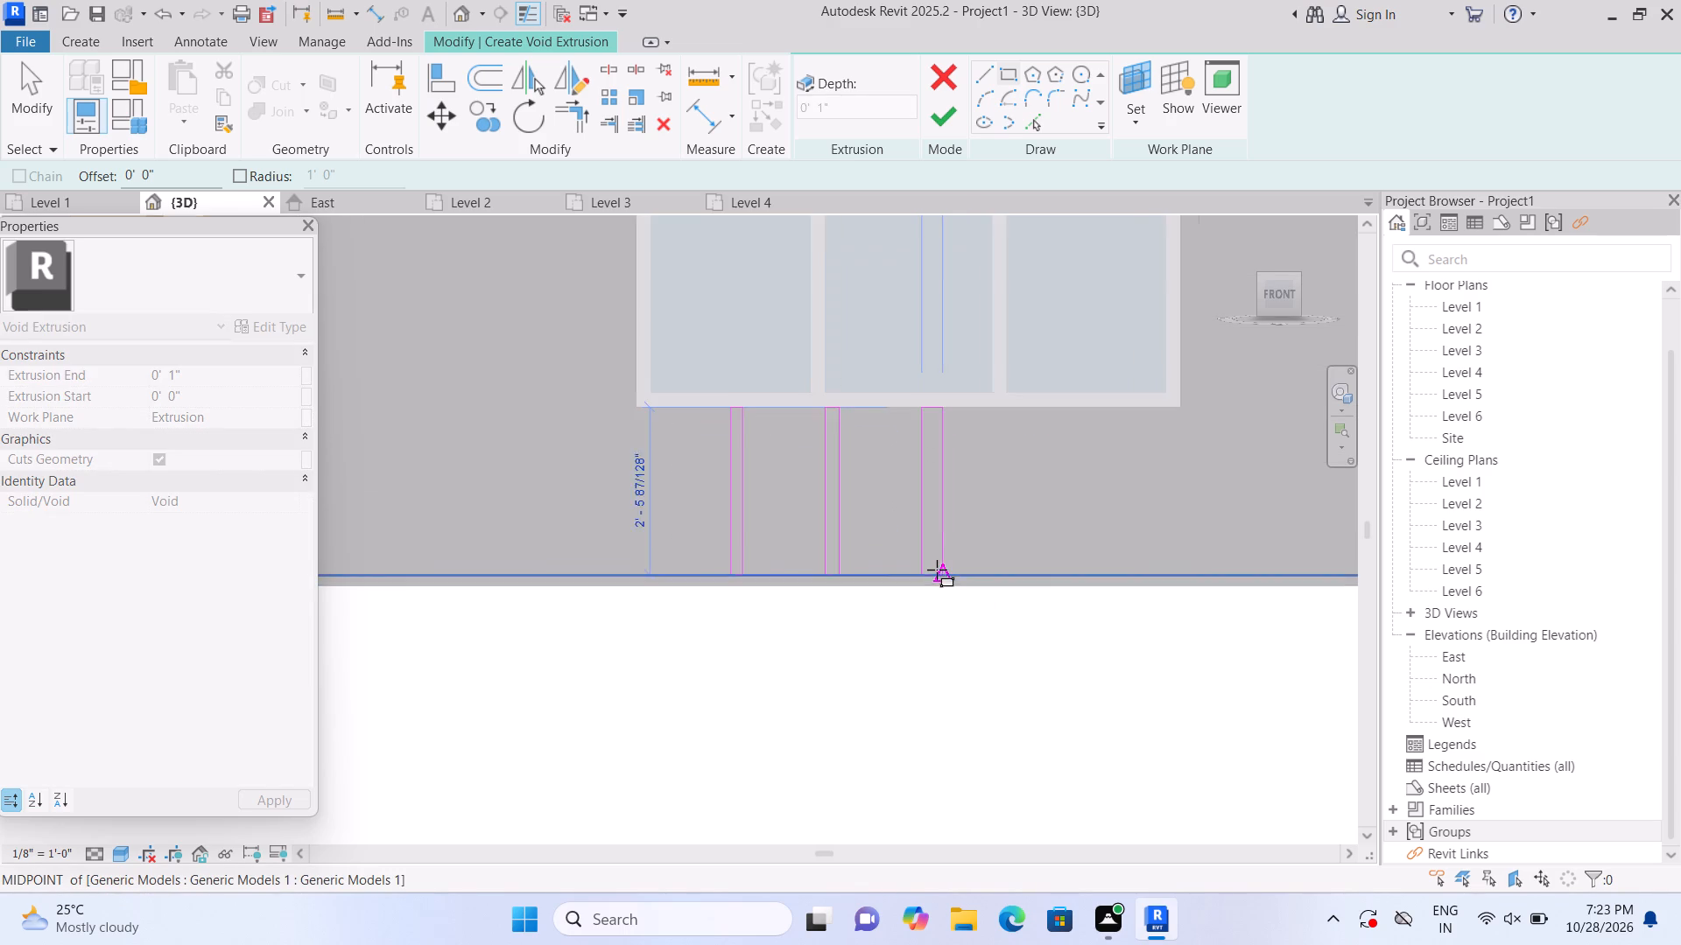
{"action": "scroll", "coordinate": [937, 570], "scroll_direction": "up", "scroll_amount": 1}
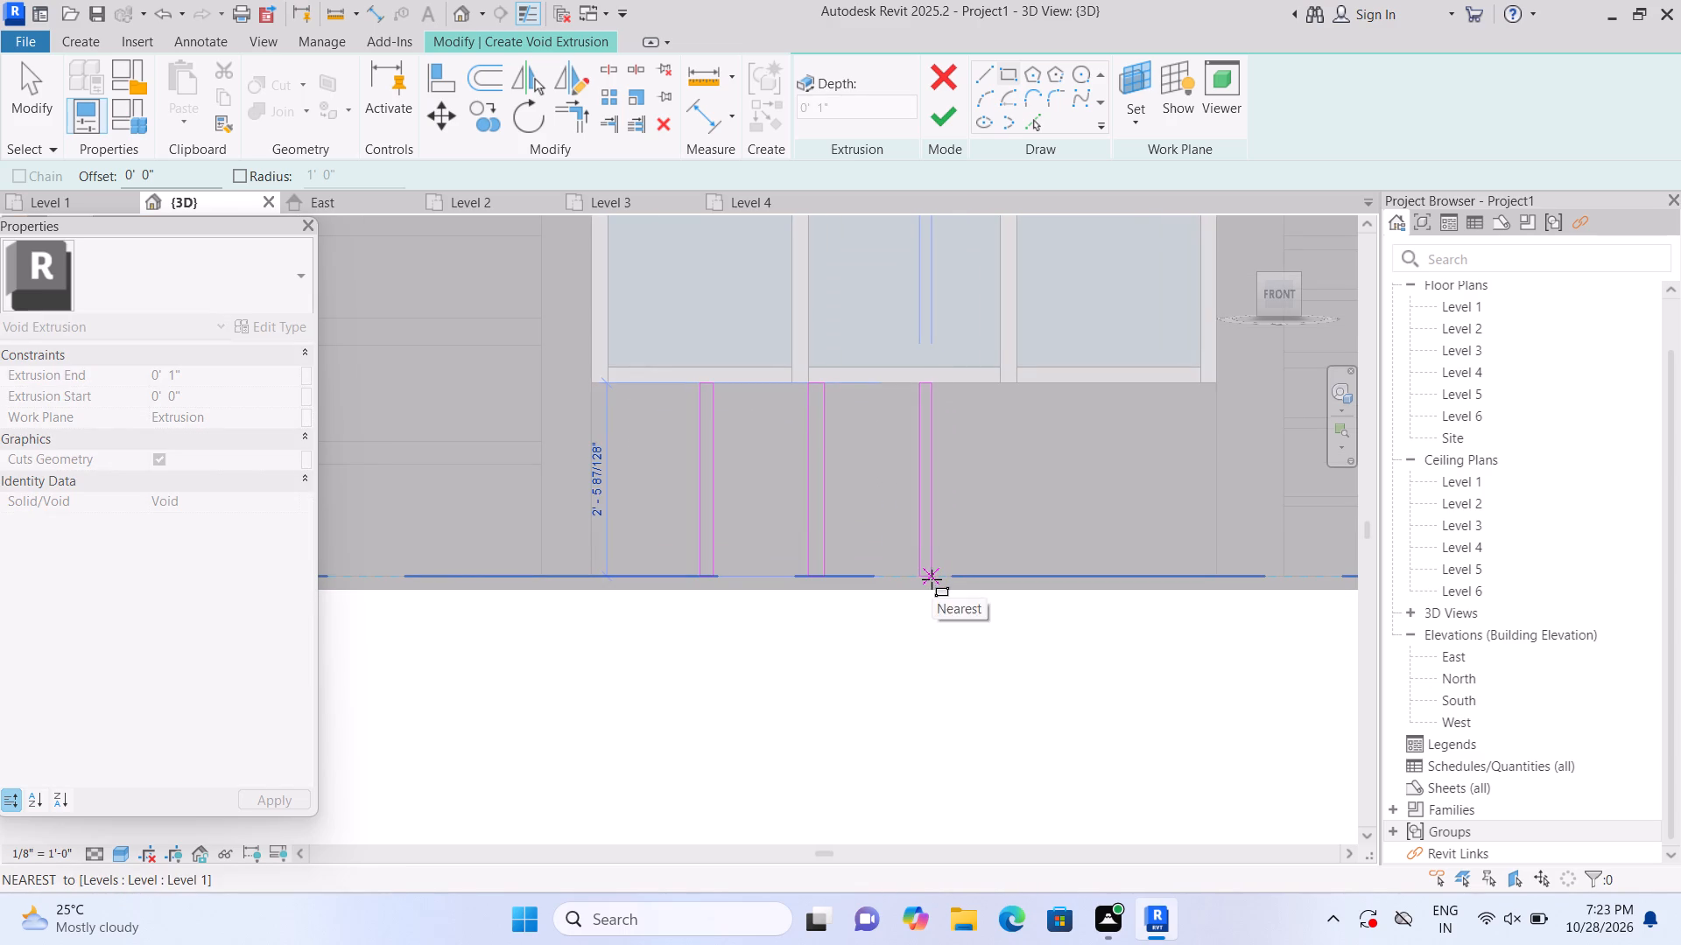
{"action": "double_click", "coordinate": [932, 579]}
{"action": "key", "text": "Escape"}
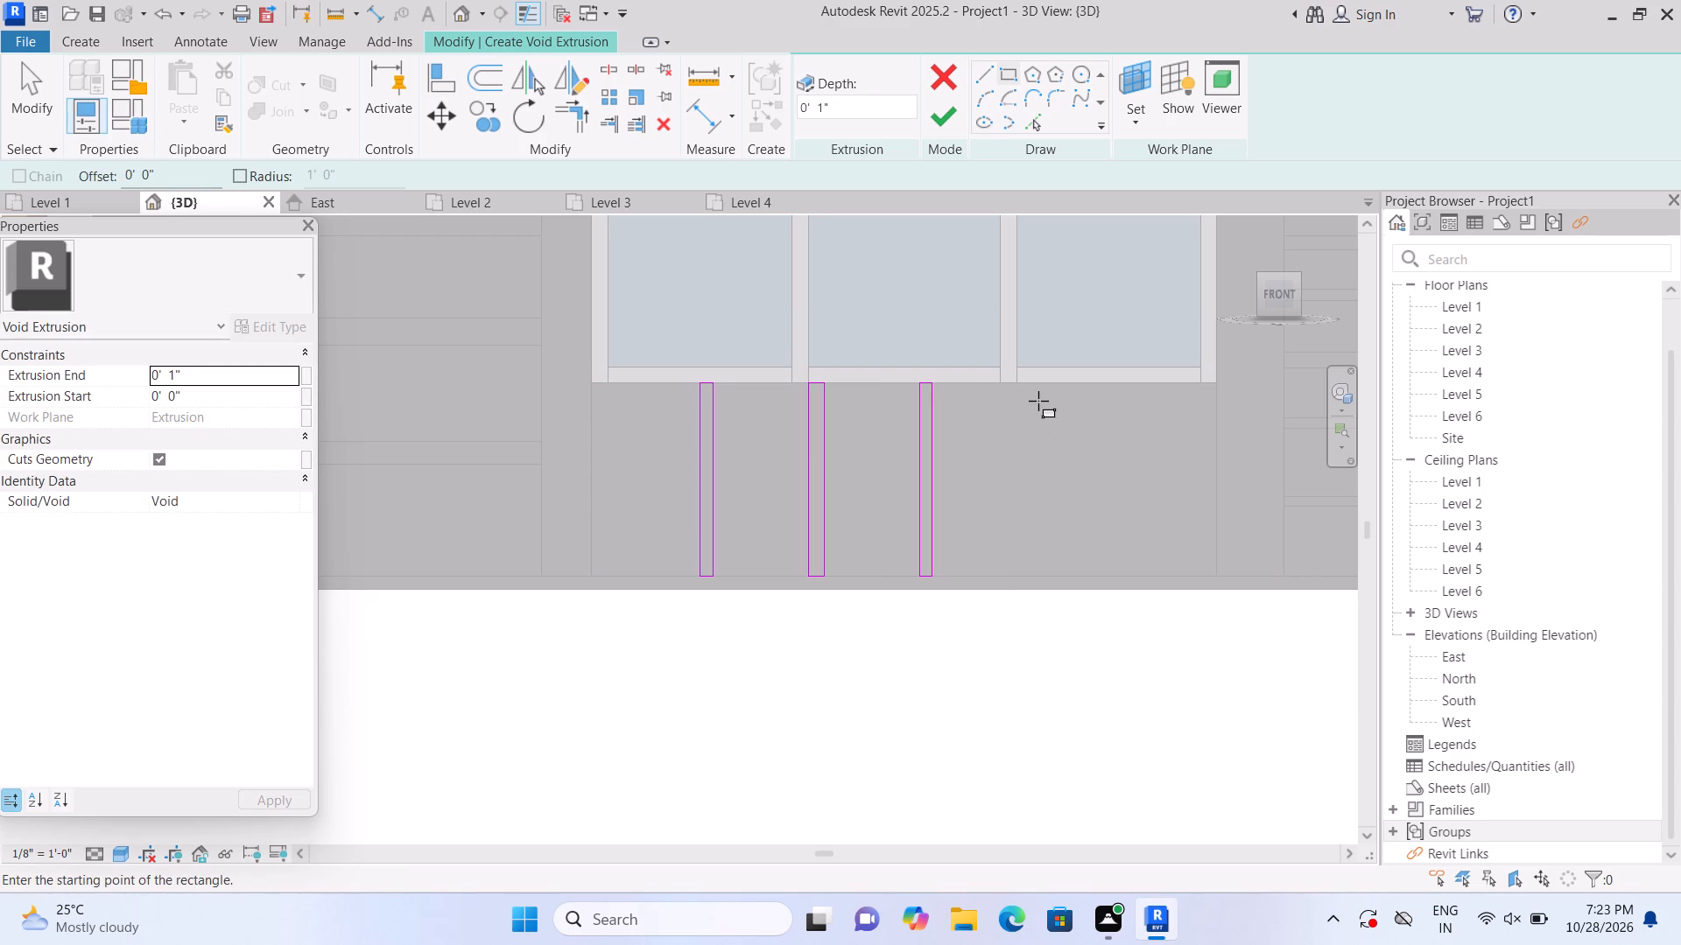
{"action": "left_click", "coordinate": [1024, 385]}
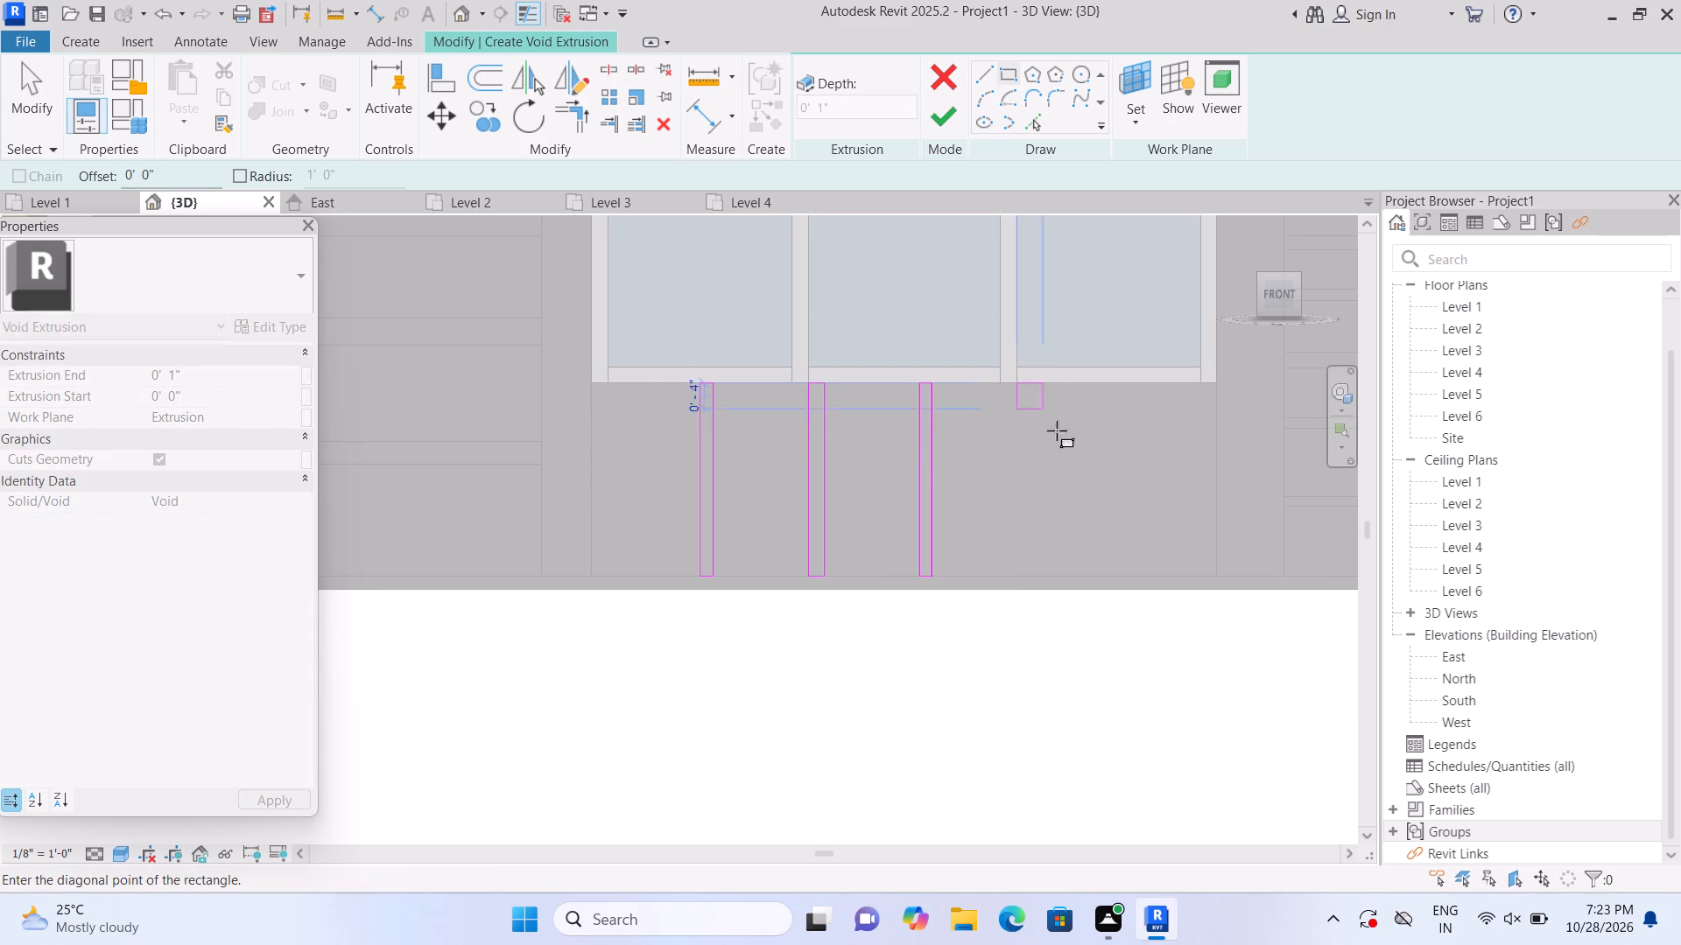
{"action": "left_click", "coordinate": [1033, 576]}
{"action": "key", "text": "Escape"}
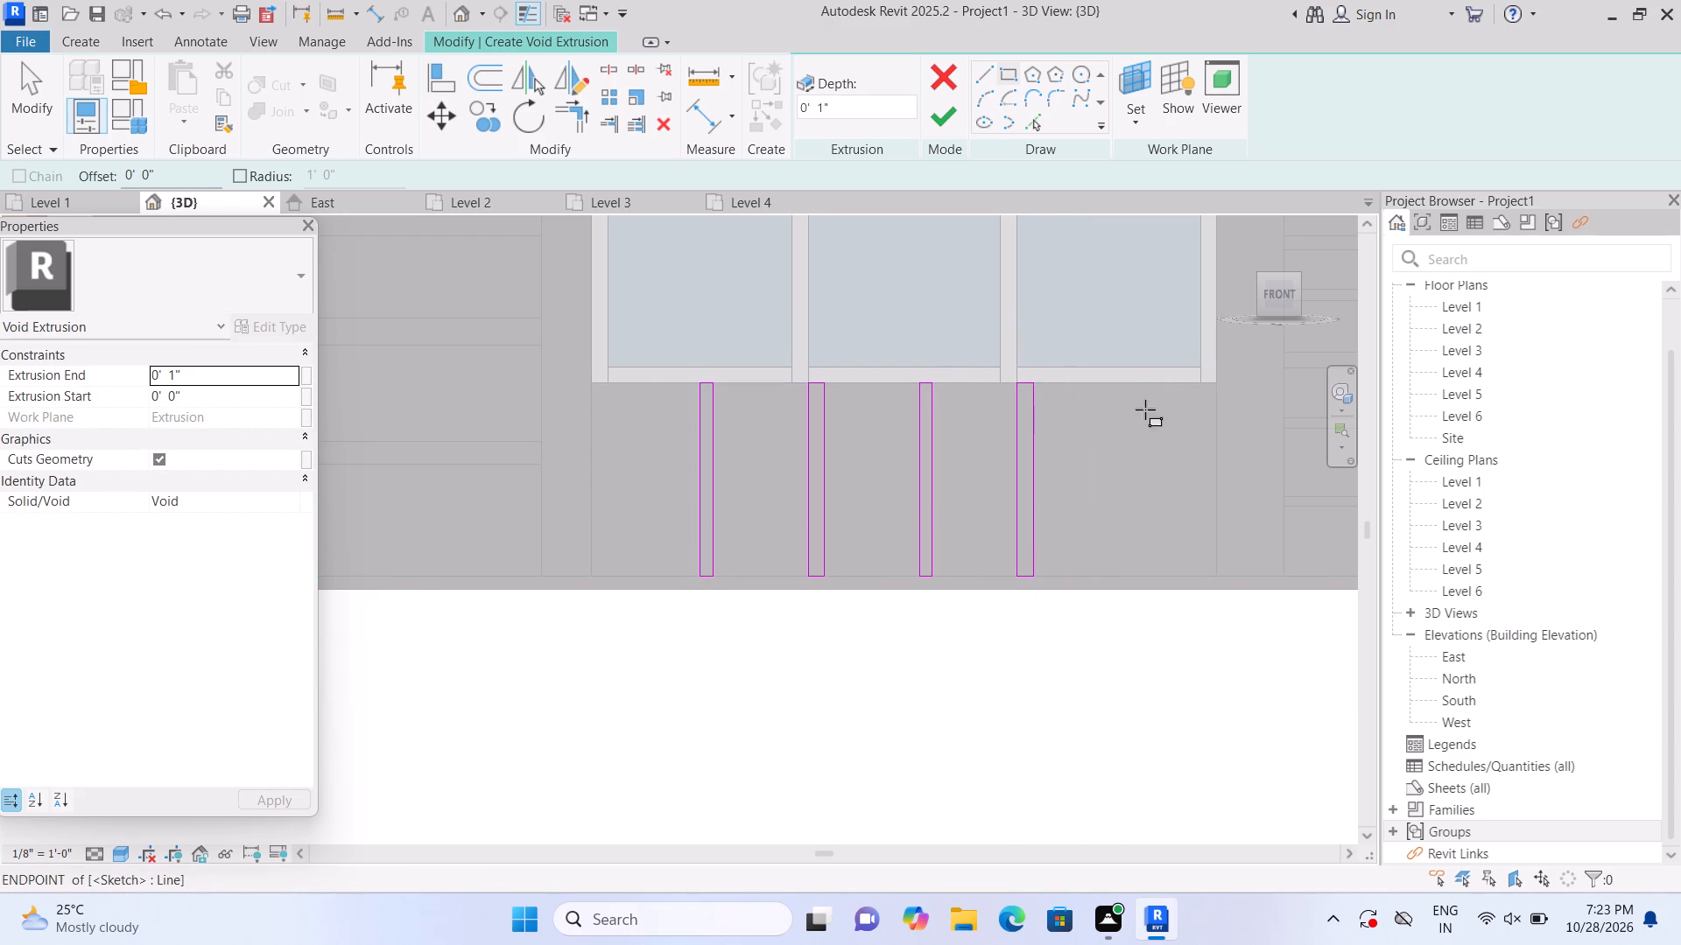
{"action": "left_click", "coordinate": [1116, 388]}
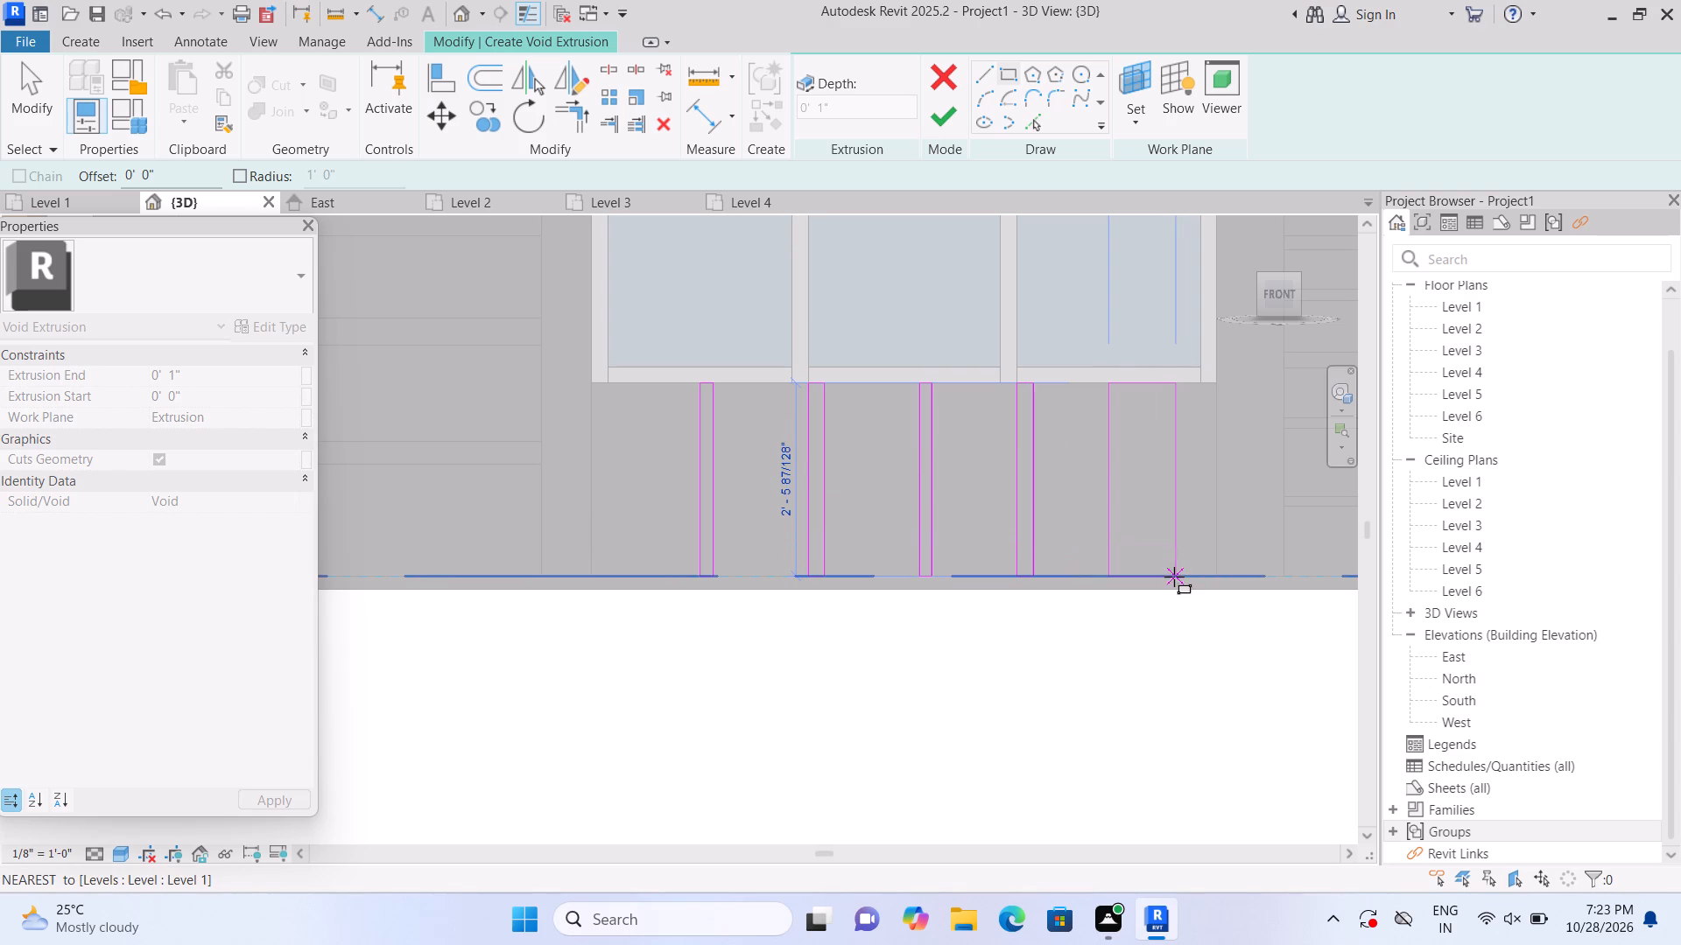
{"action": "left_click", "coordinate": [1122, 577]}
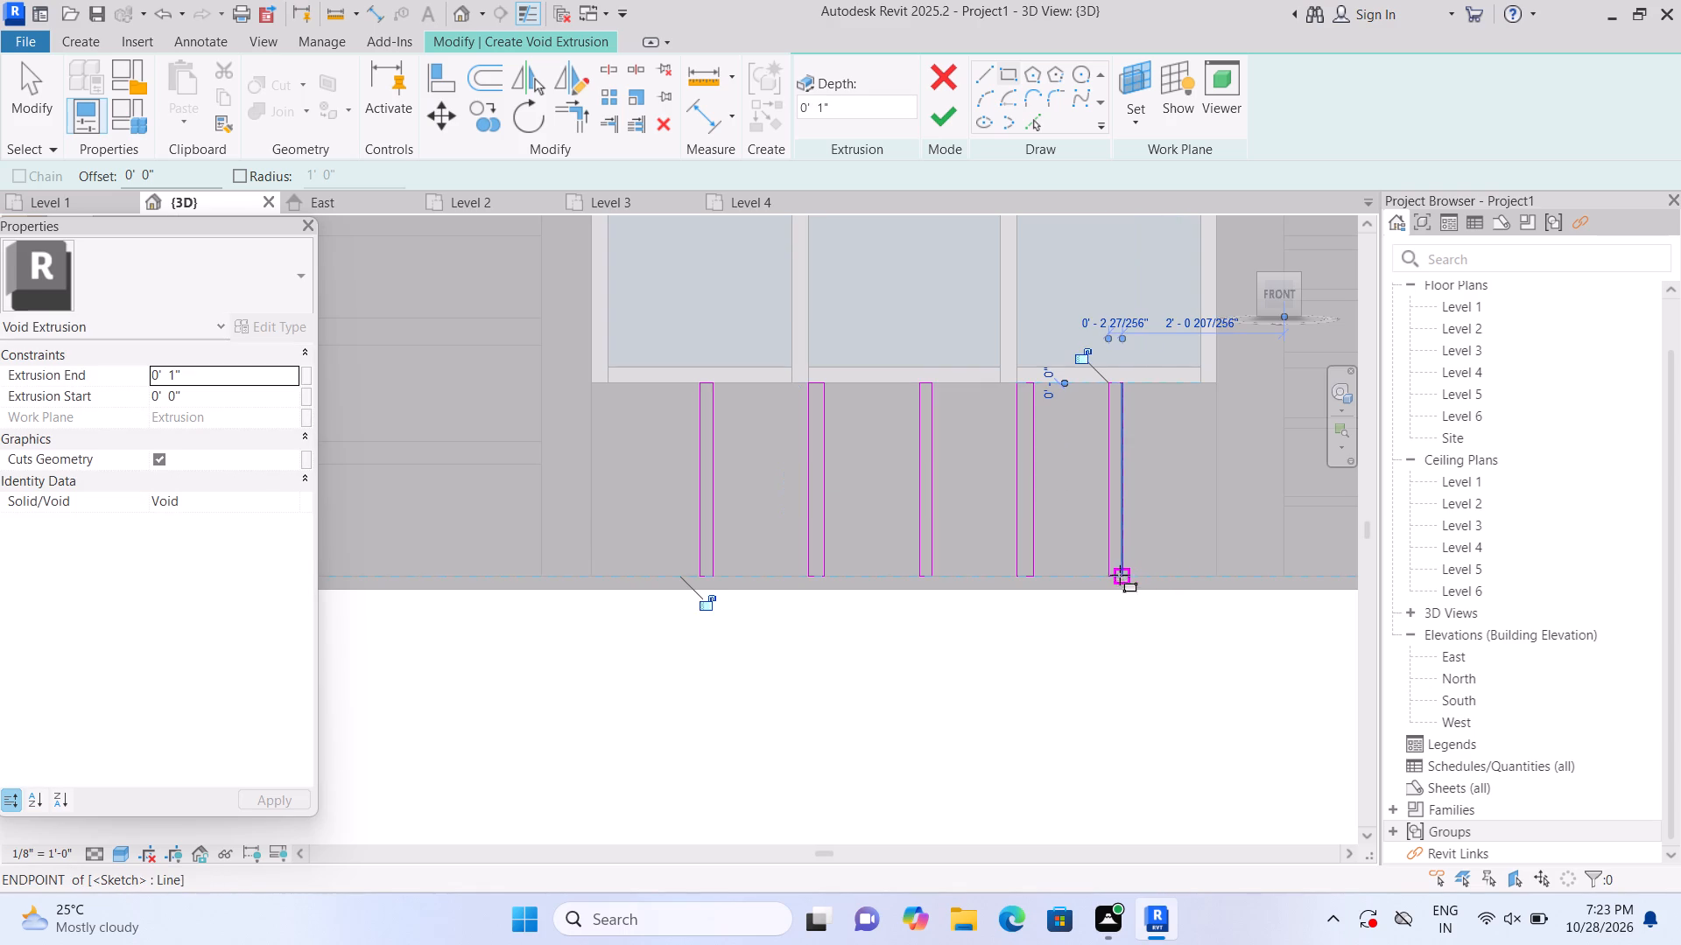
{"action": "left_click", "coordinate": [953, 120]}
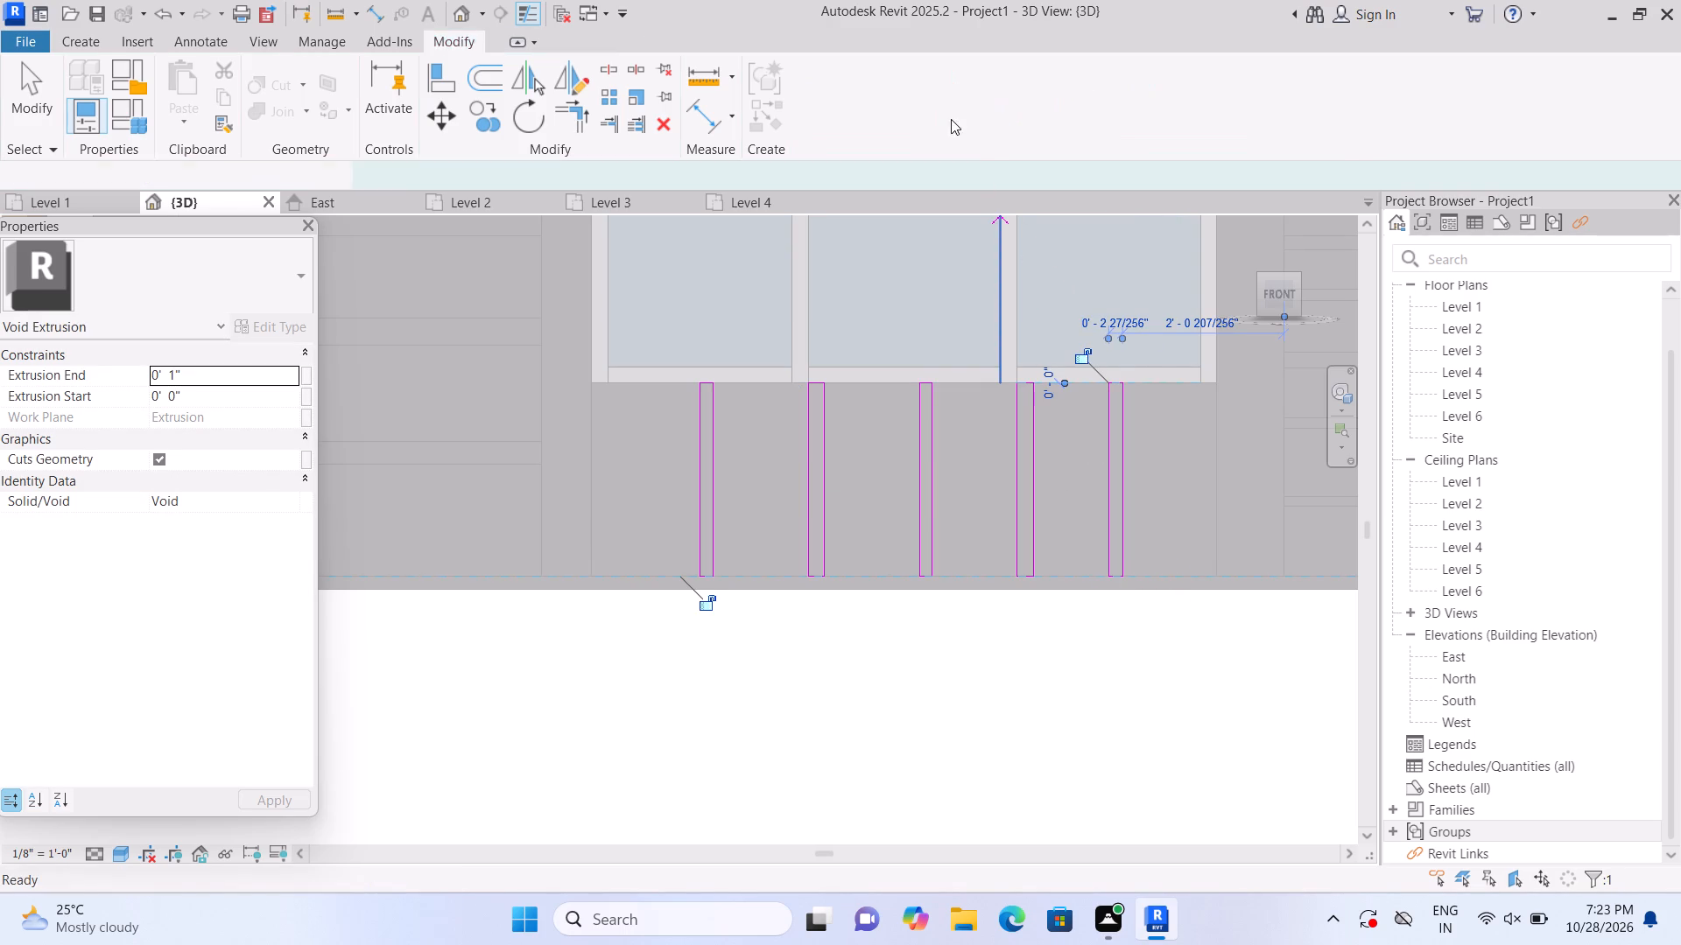
{"action": "left_click", "coordinate": [947, 674]}
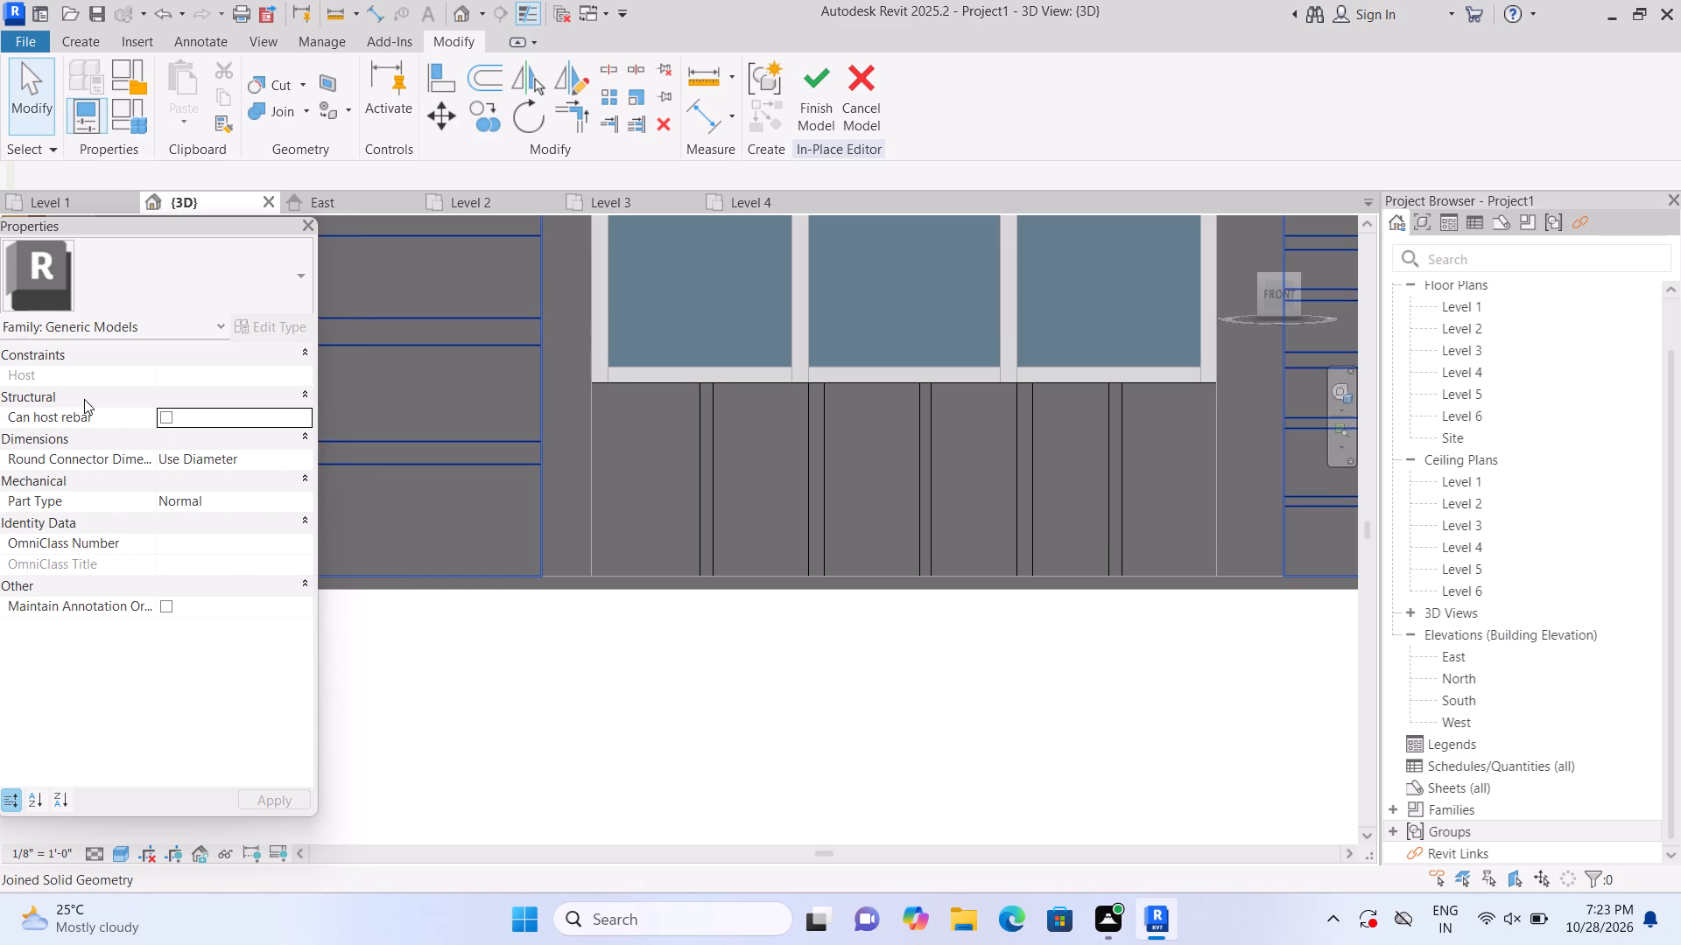
Cut two horizontal grooves 8'-0" long, about 2" tall and 1" deep across the face of the same panel with a void extrusion.
{"action": "left_click", "coordinate": [108, 50]}
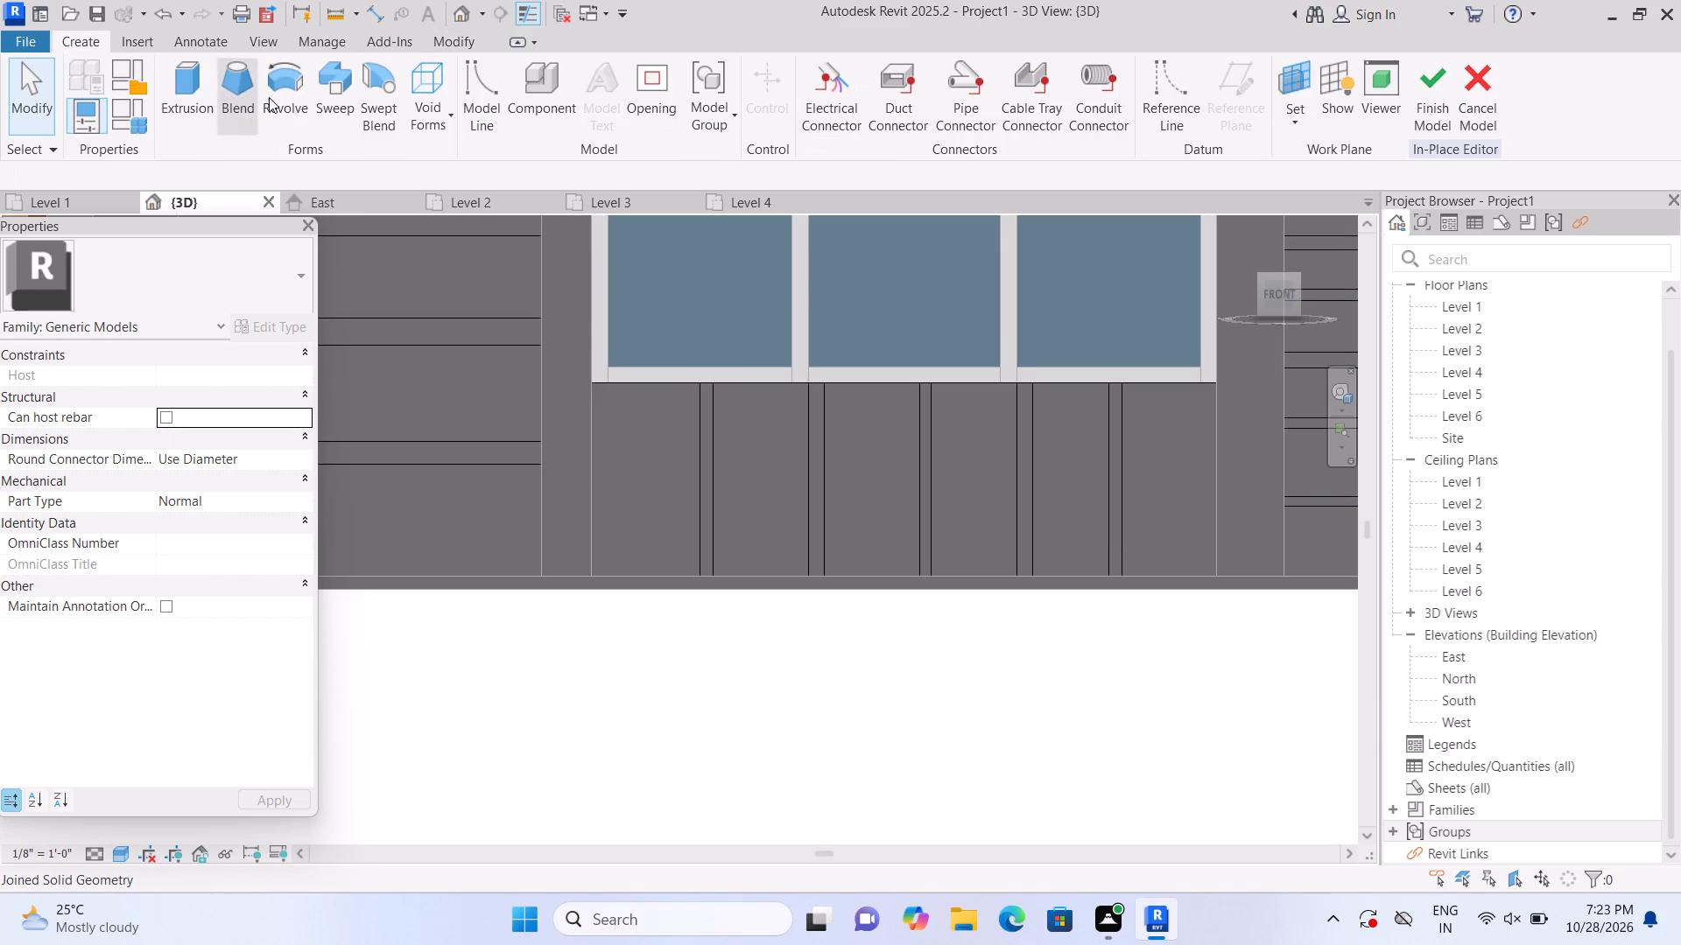
{"action": "left_click", "coordinate": [449, 111]}
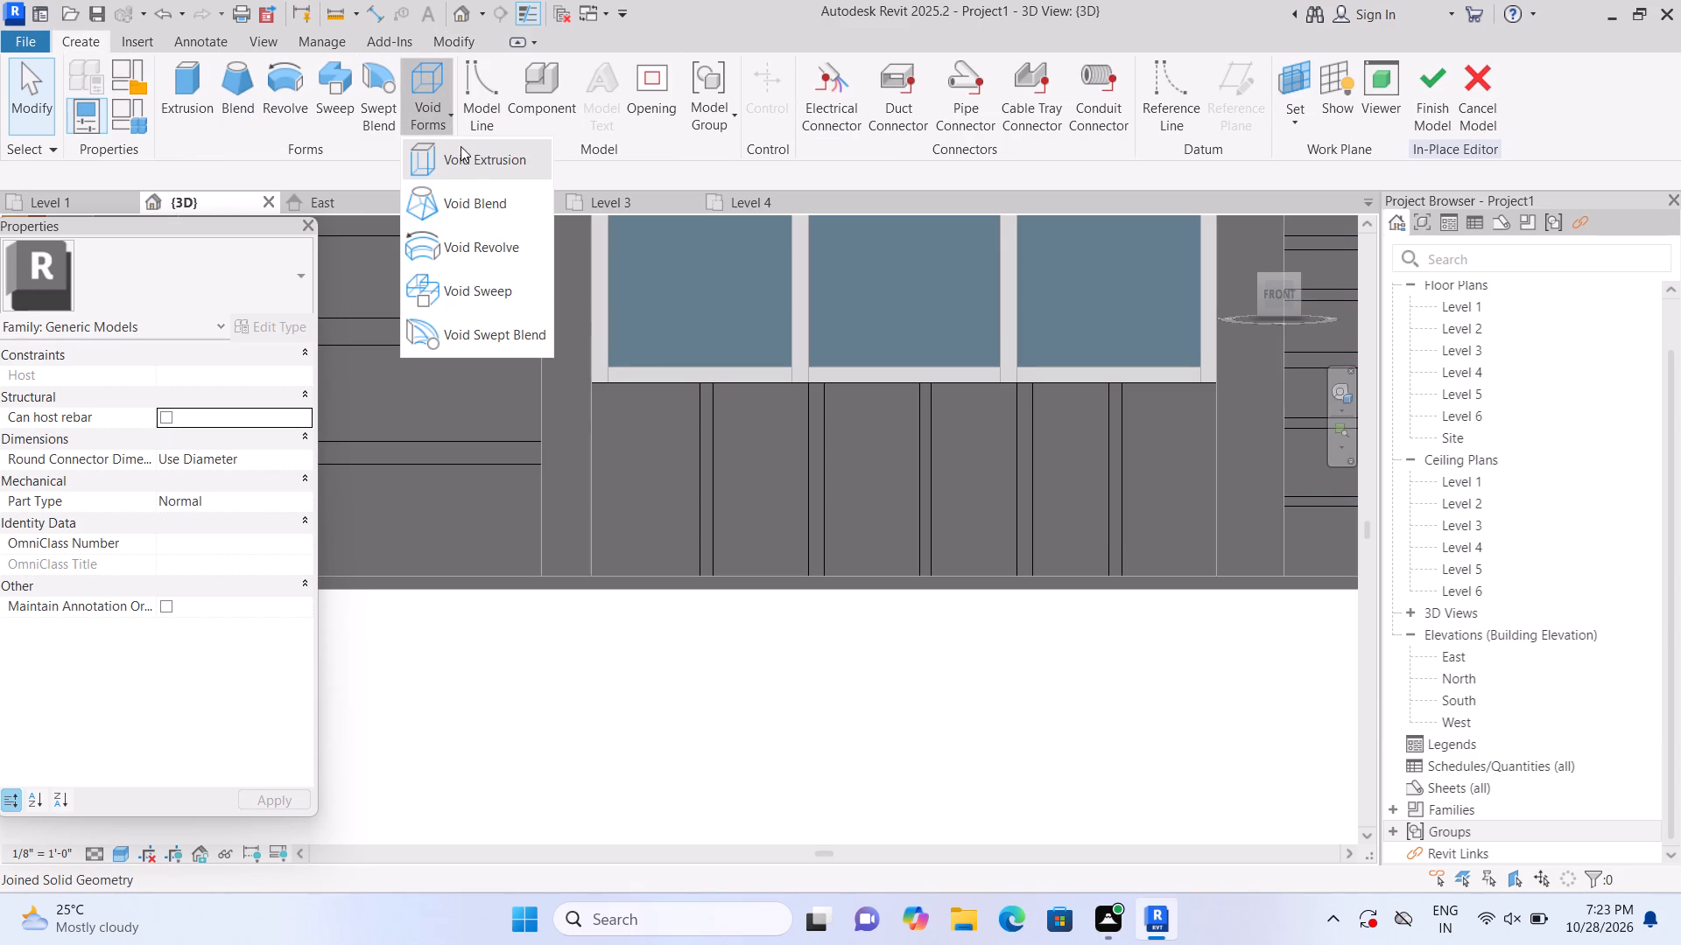
{"action": "left_click", "coordinate": [462, 164]}
{"action": "left_click", "coordinate": [1132, 125]}
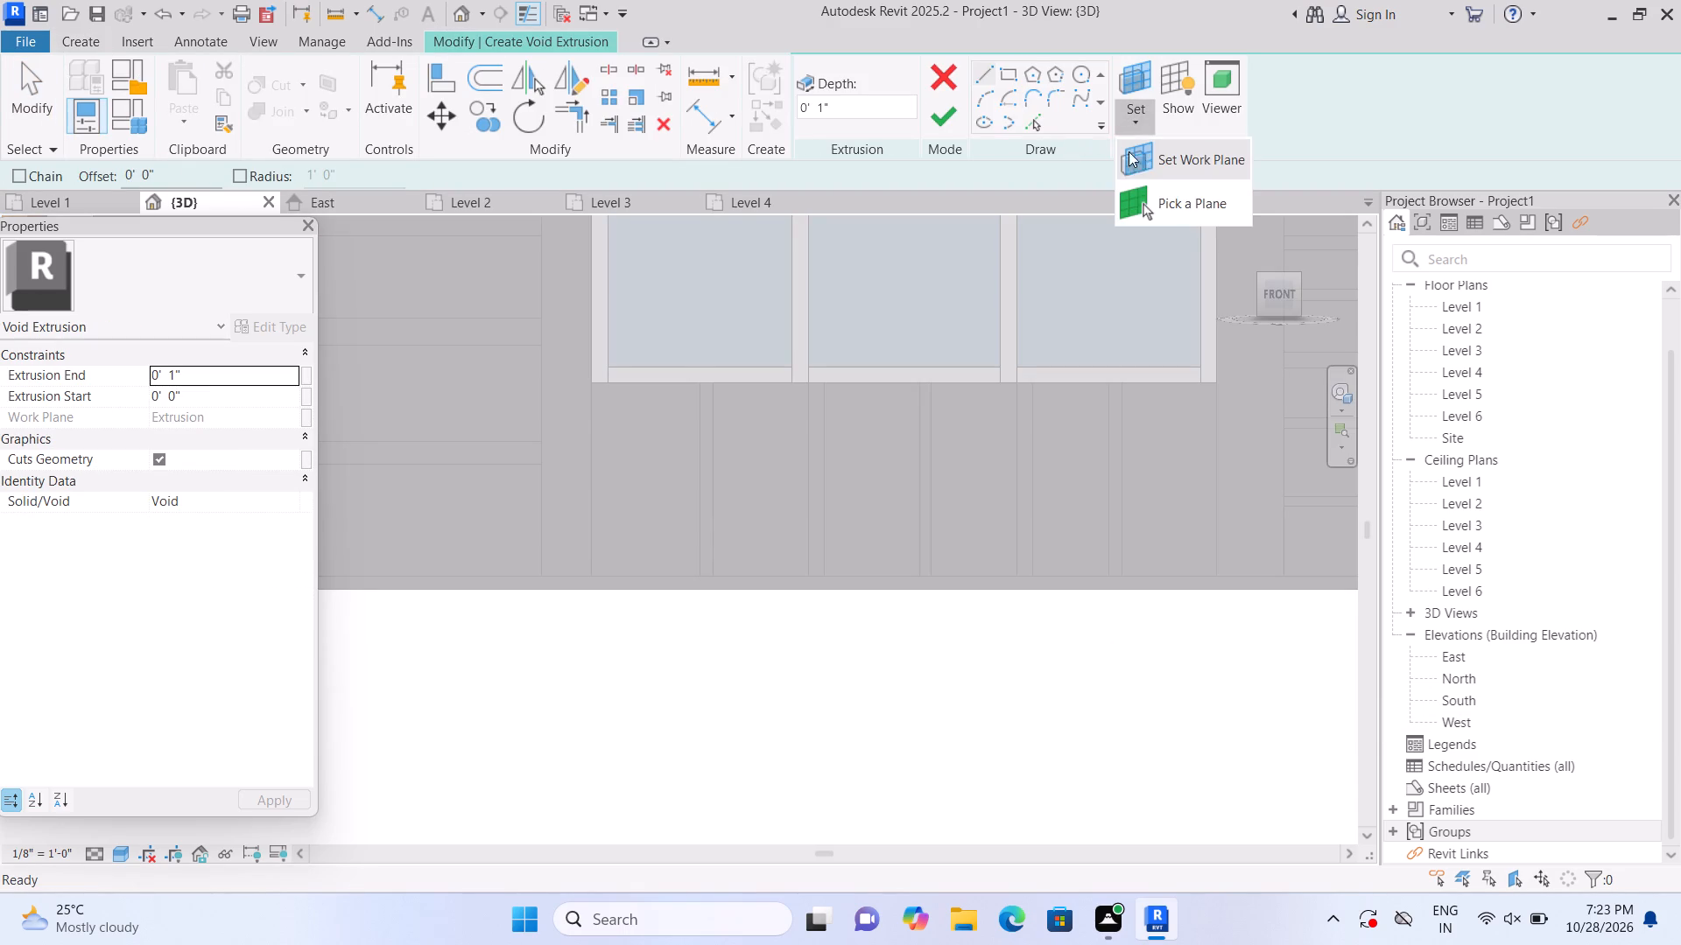
{"action": "left_click", "coordinate": [1150, 192]}
{"action": "left_click", "coordinate": [1068, 409]}
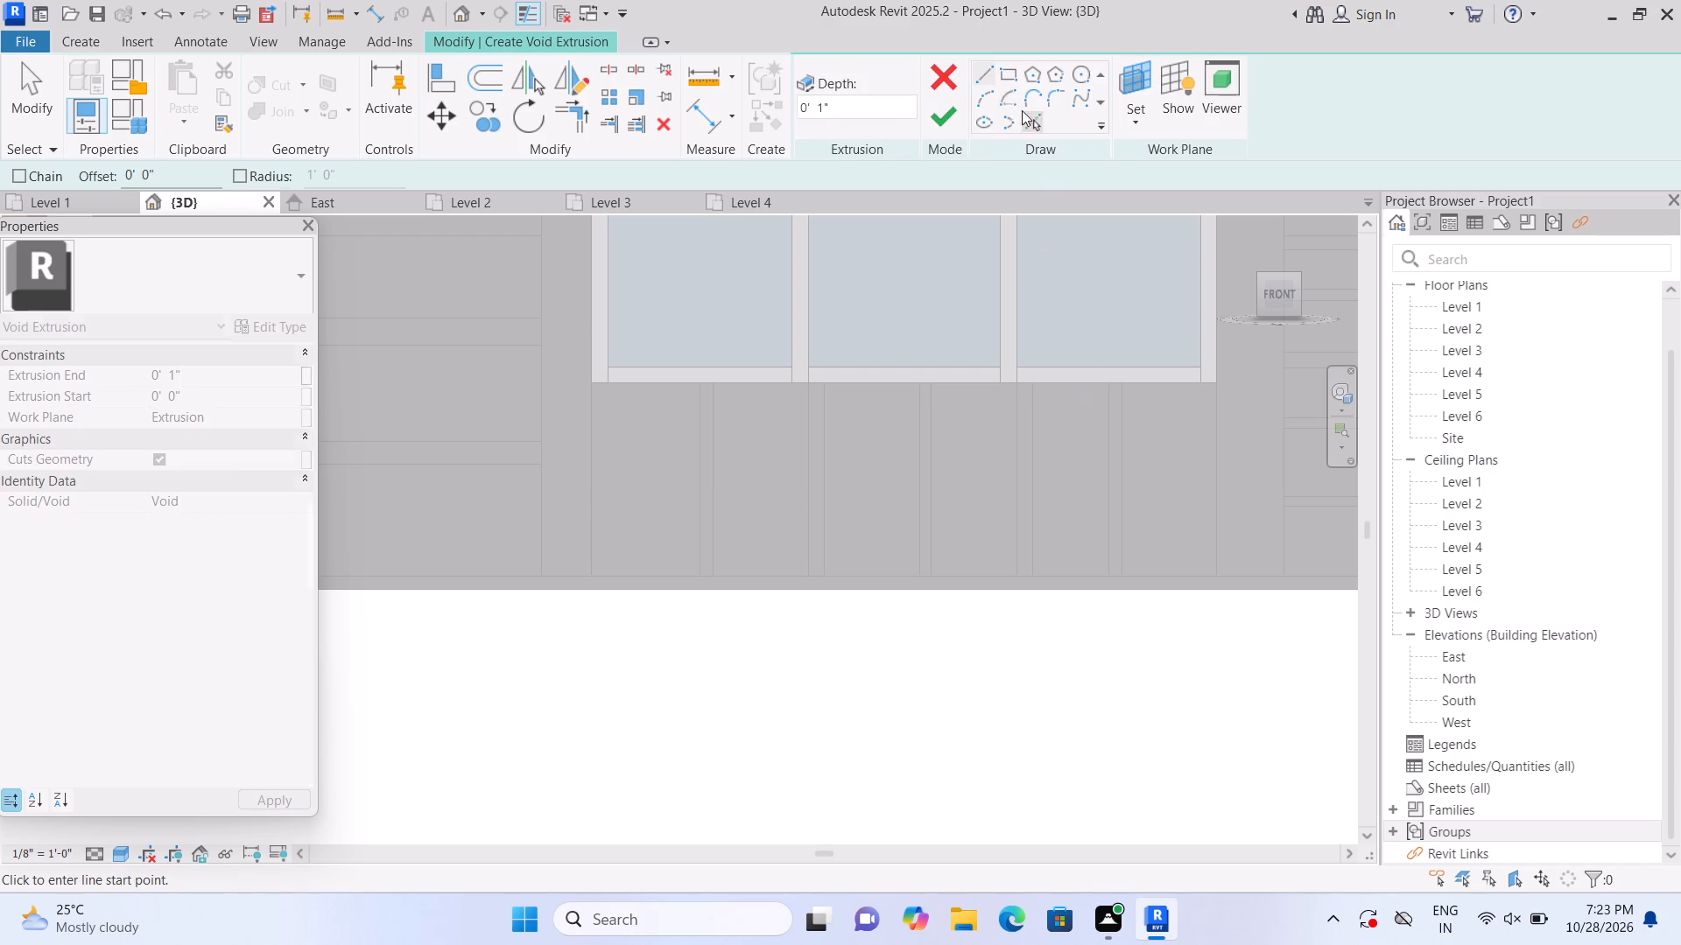
{"action": "left_click", "coordinate": [1007, 80]}
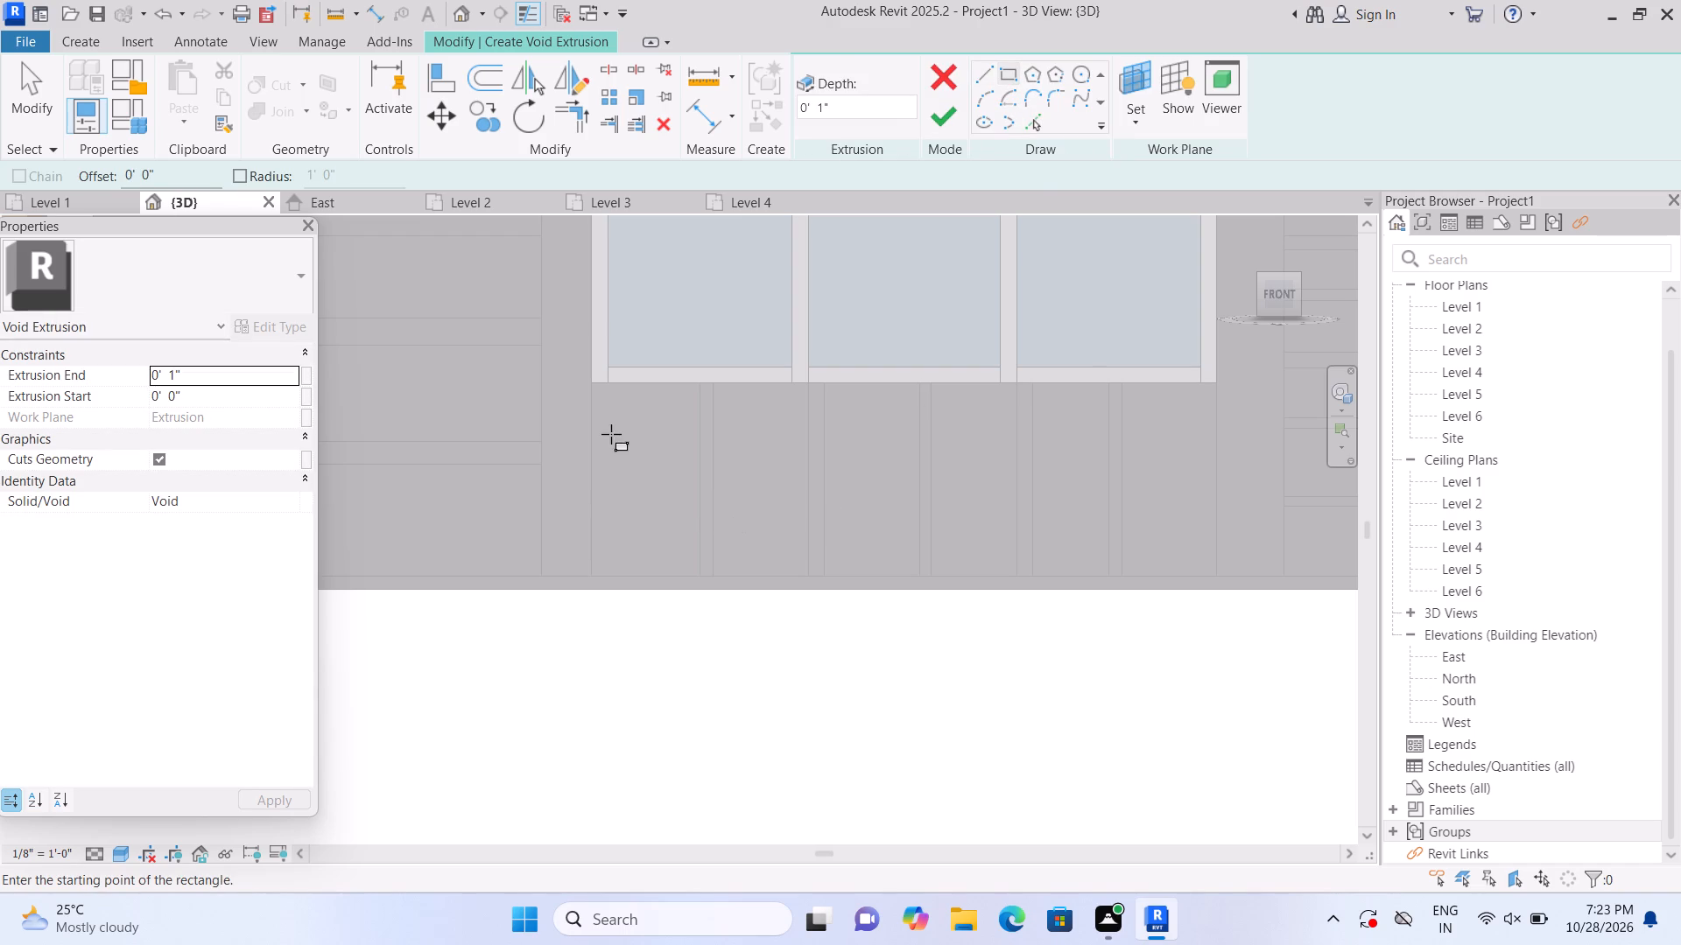
{"action": "left_click", "coordinate": [593, 424]}
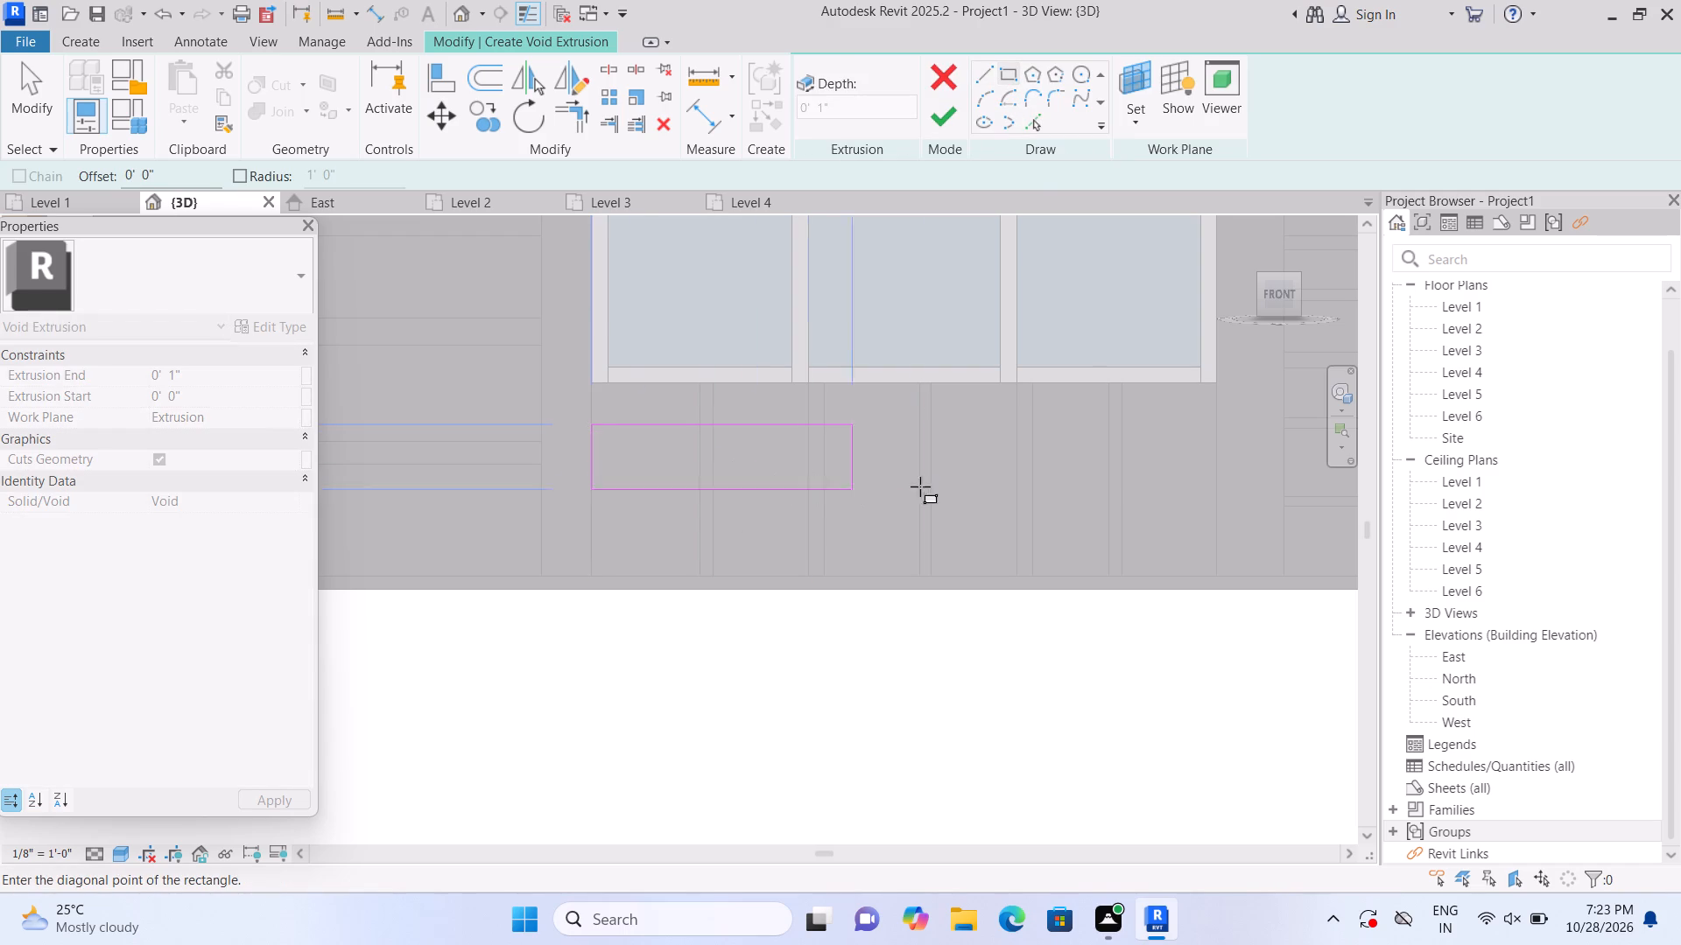
{"action": "left_click", "coordinate": [1221, 437]}
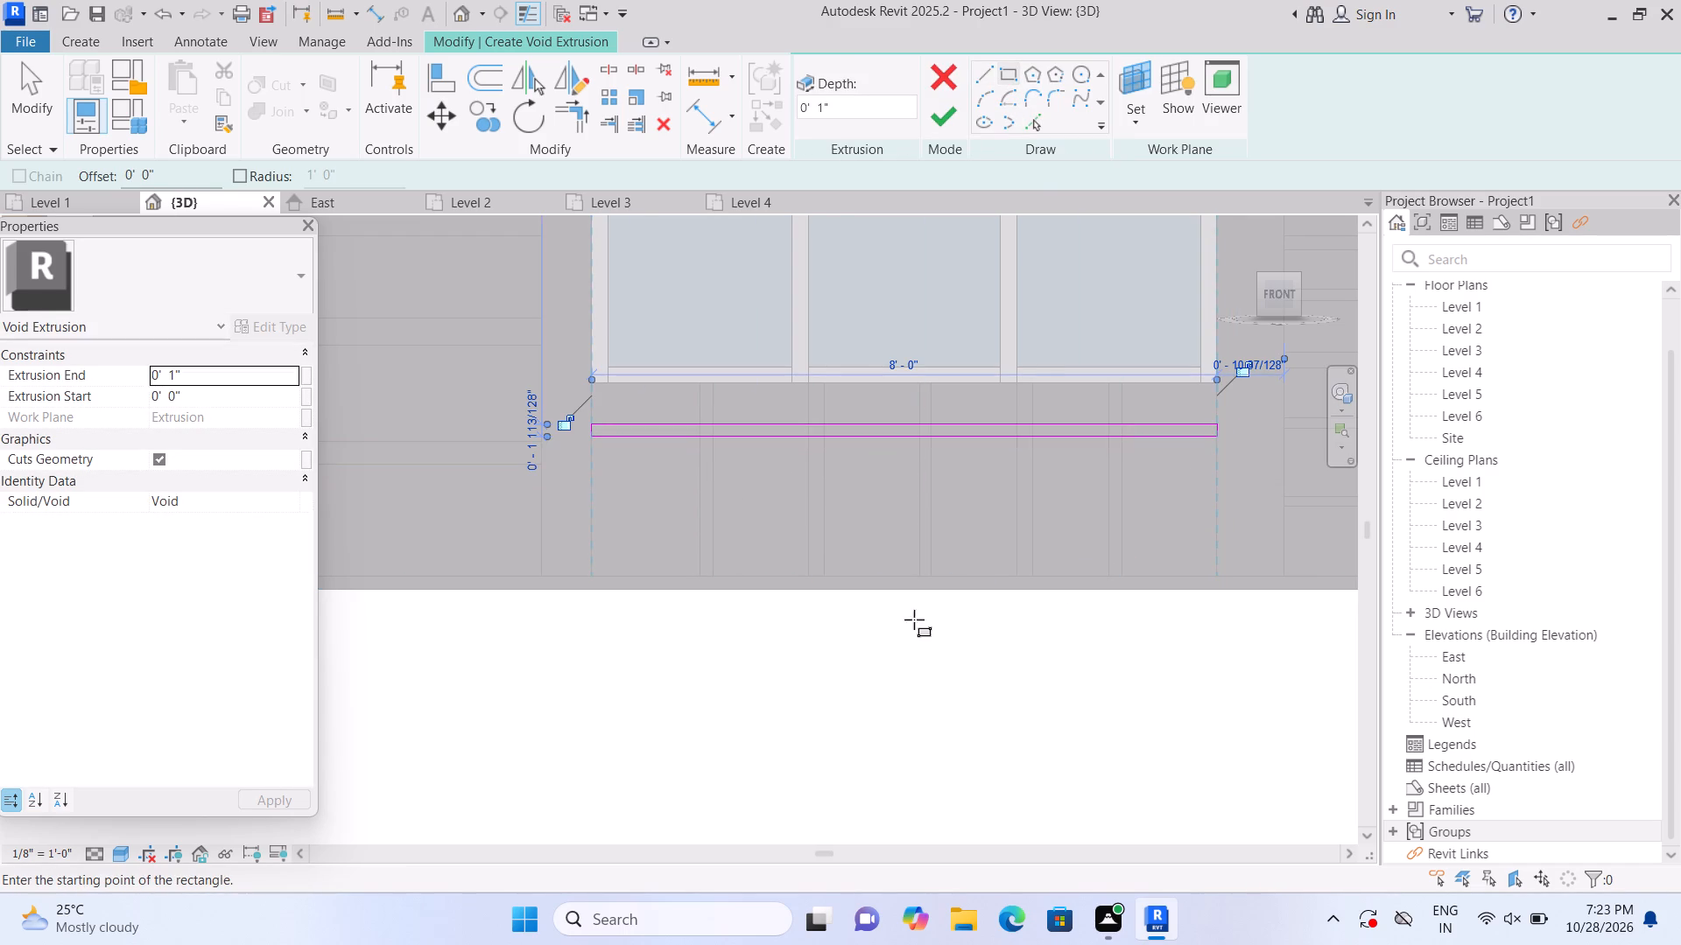
{"action": "key", "text": "Escape"}
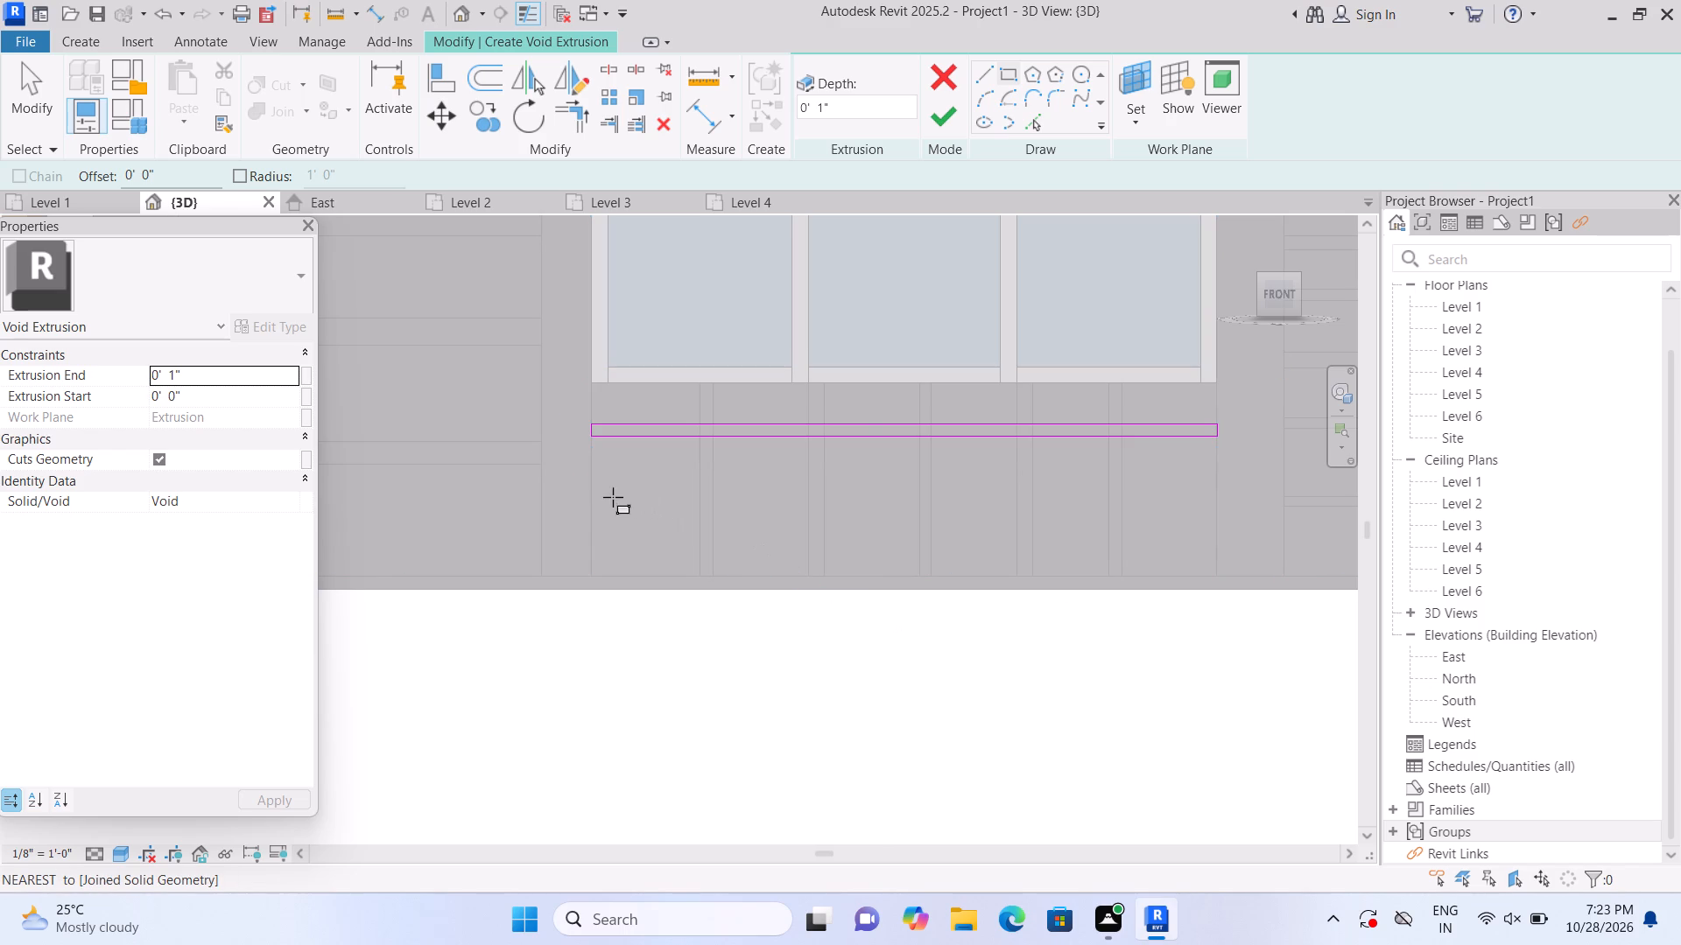
{"action": "left_click", "coordinate": [596, 493]}
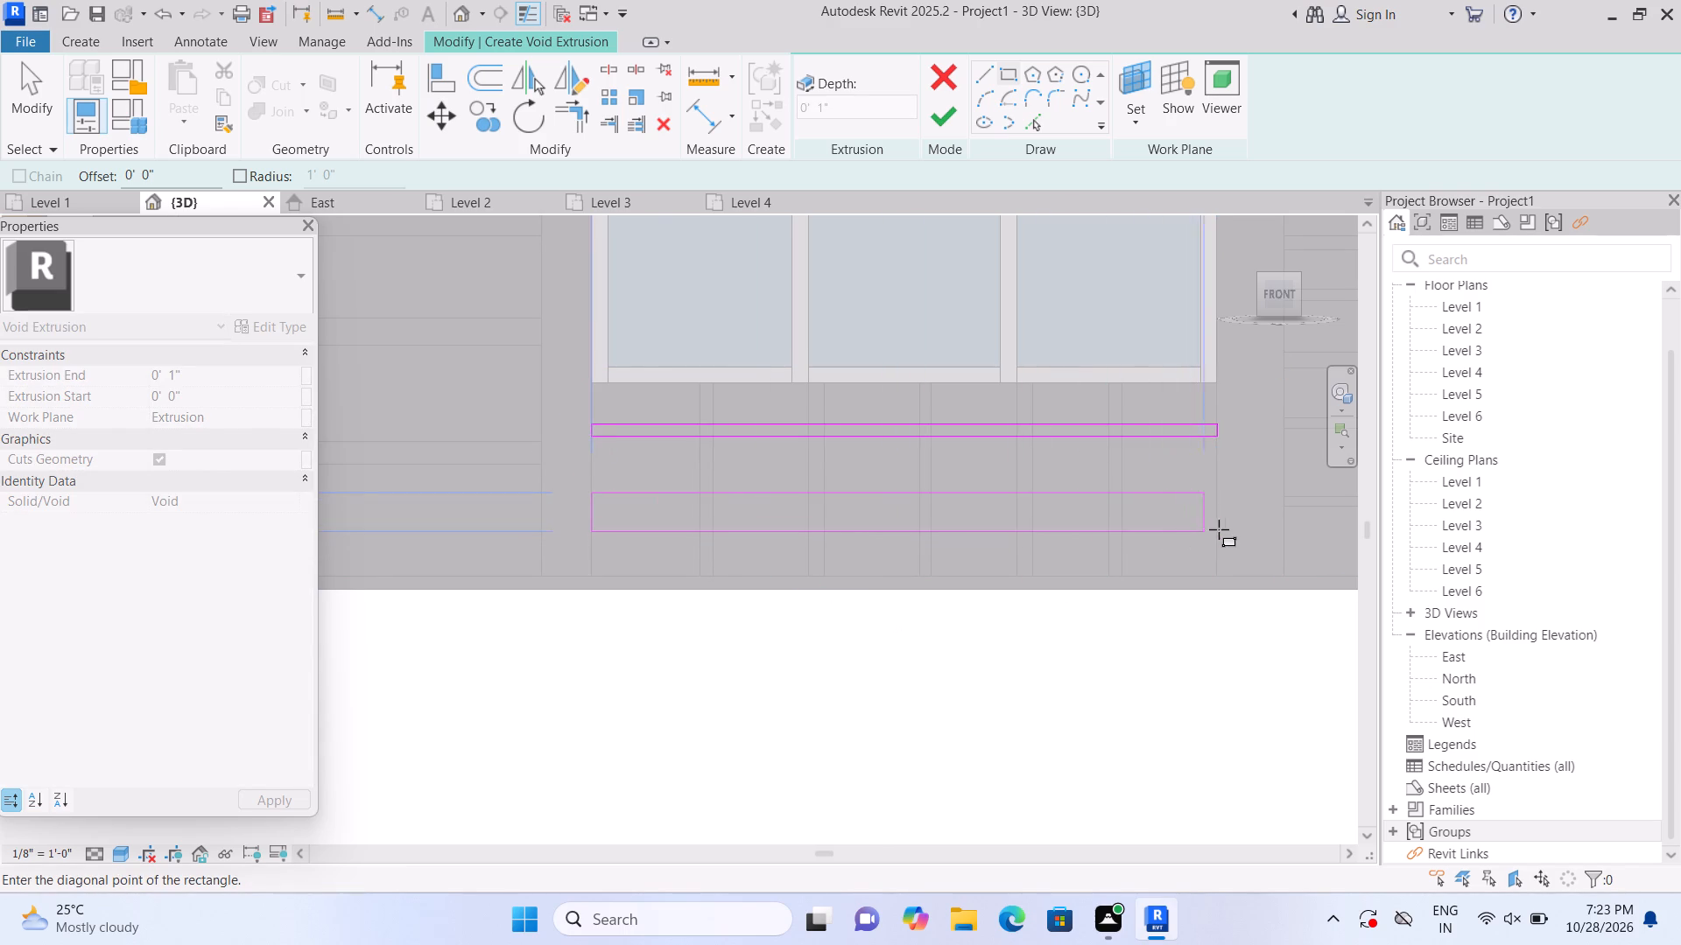
{"action": "left_click", "coordinate": [1222, 506]}
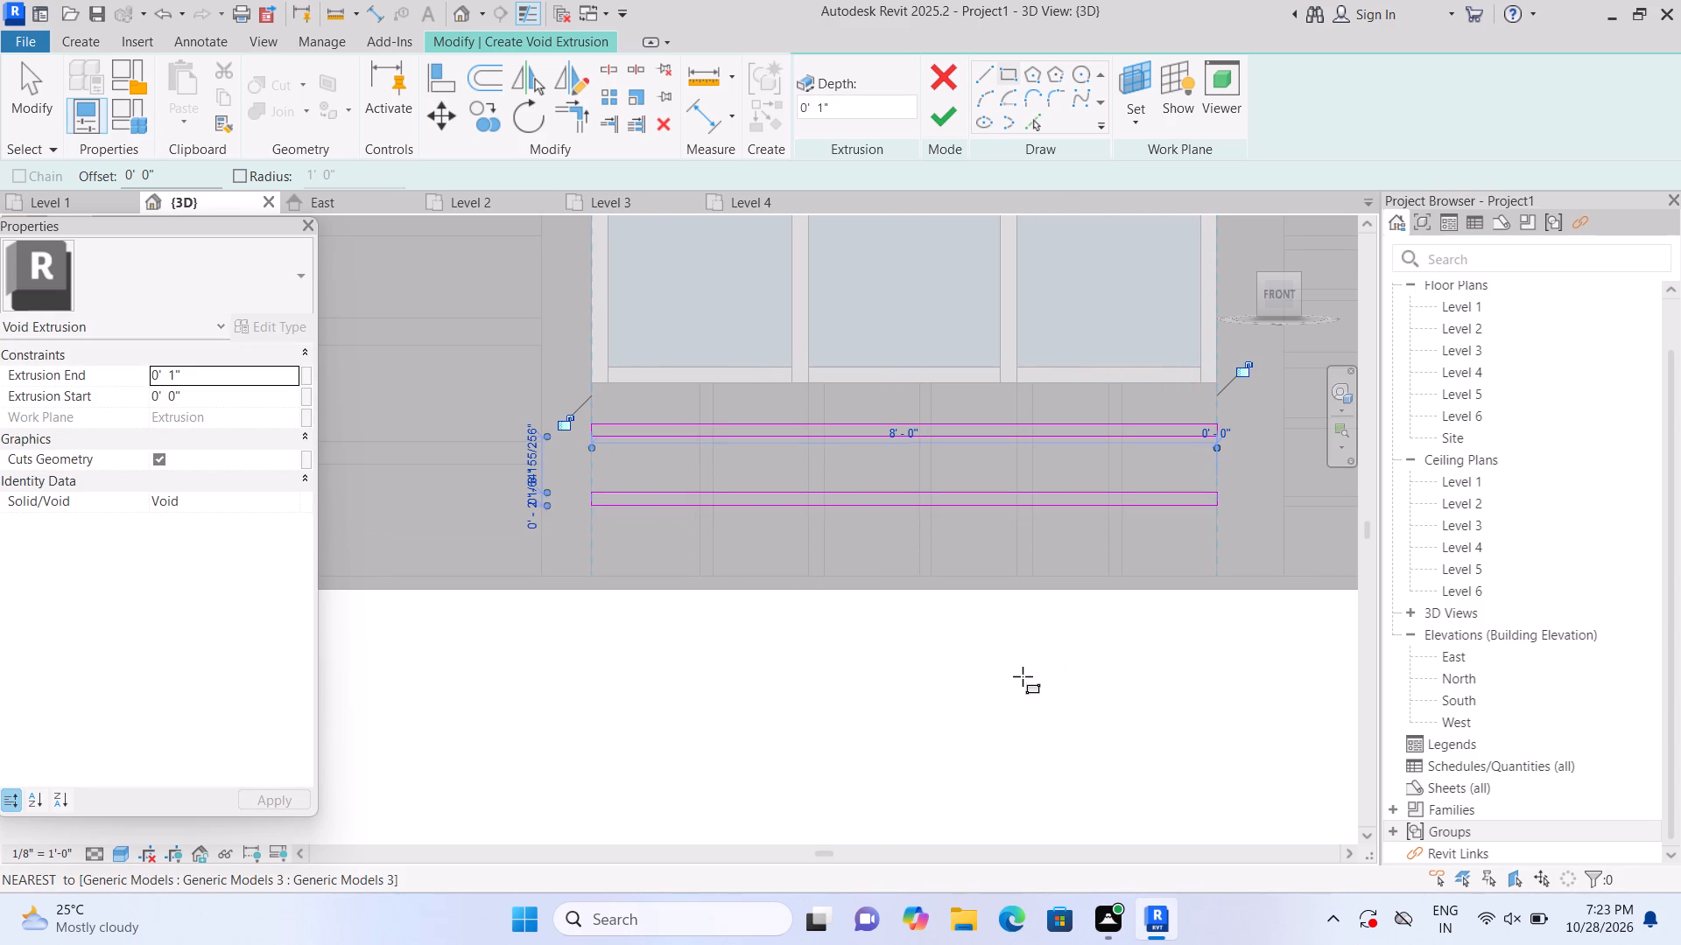
{"action": "left_click", "coordinate": [947, 115]}
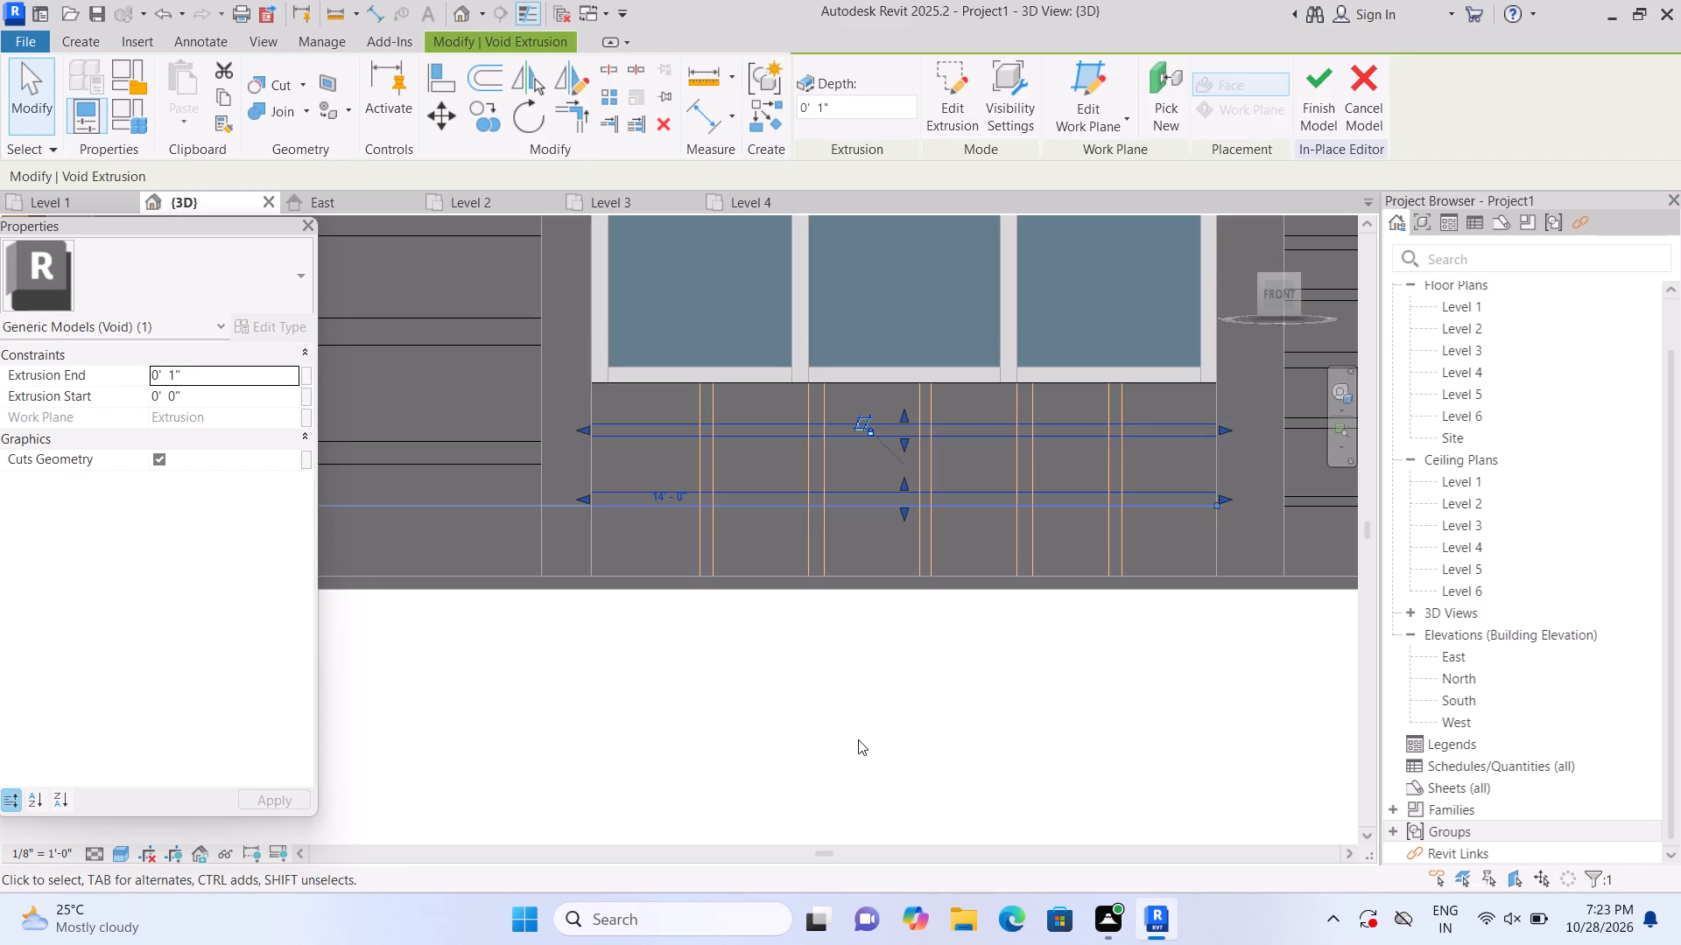
{"action": "left_click", "coordinate": [859, 736]}
Examine the grooved facade panels in the full front view and the home 3D view.
{"action": "scroll", "coordinate": [857, 738], "scroll_direction": "down", "scroll_amount": 11}
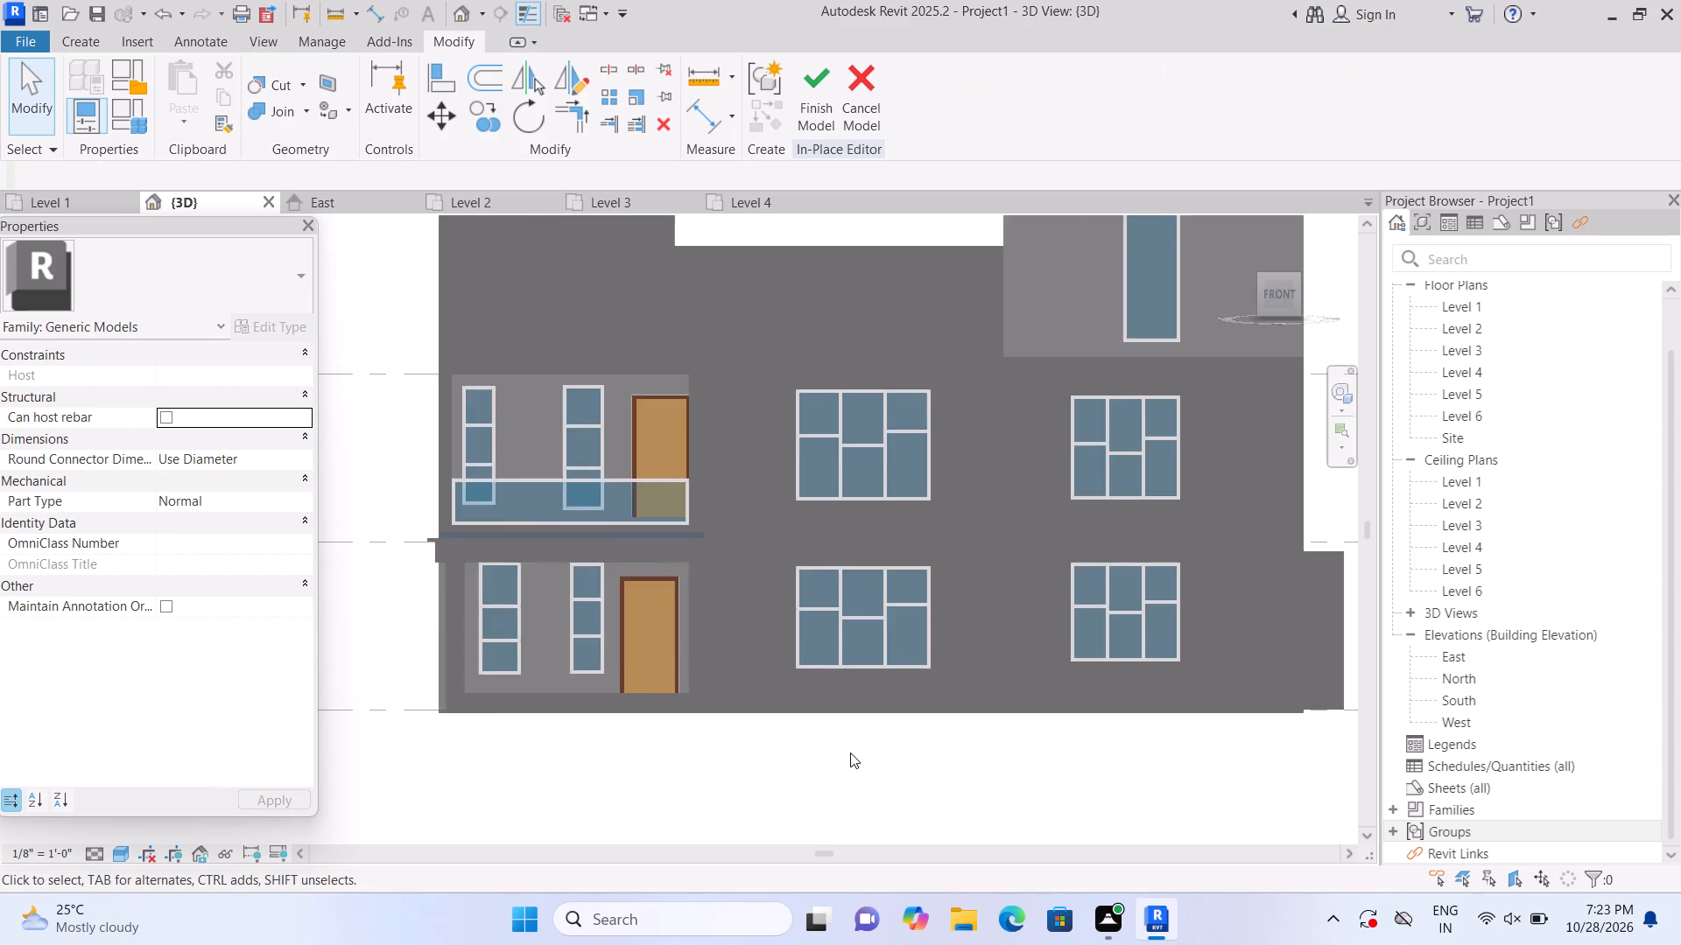
{"action": "scroll", "coordinate": [850, 752], "scroll_direction": "down", "scroll_amount": 2}
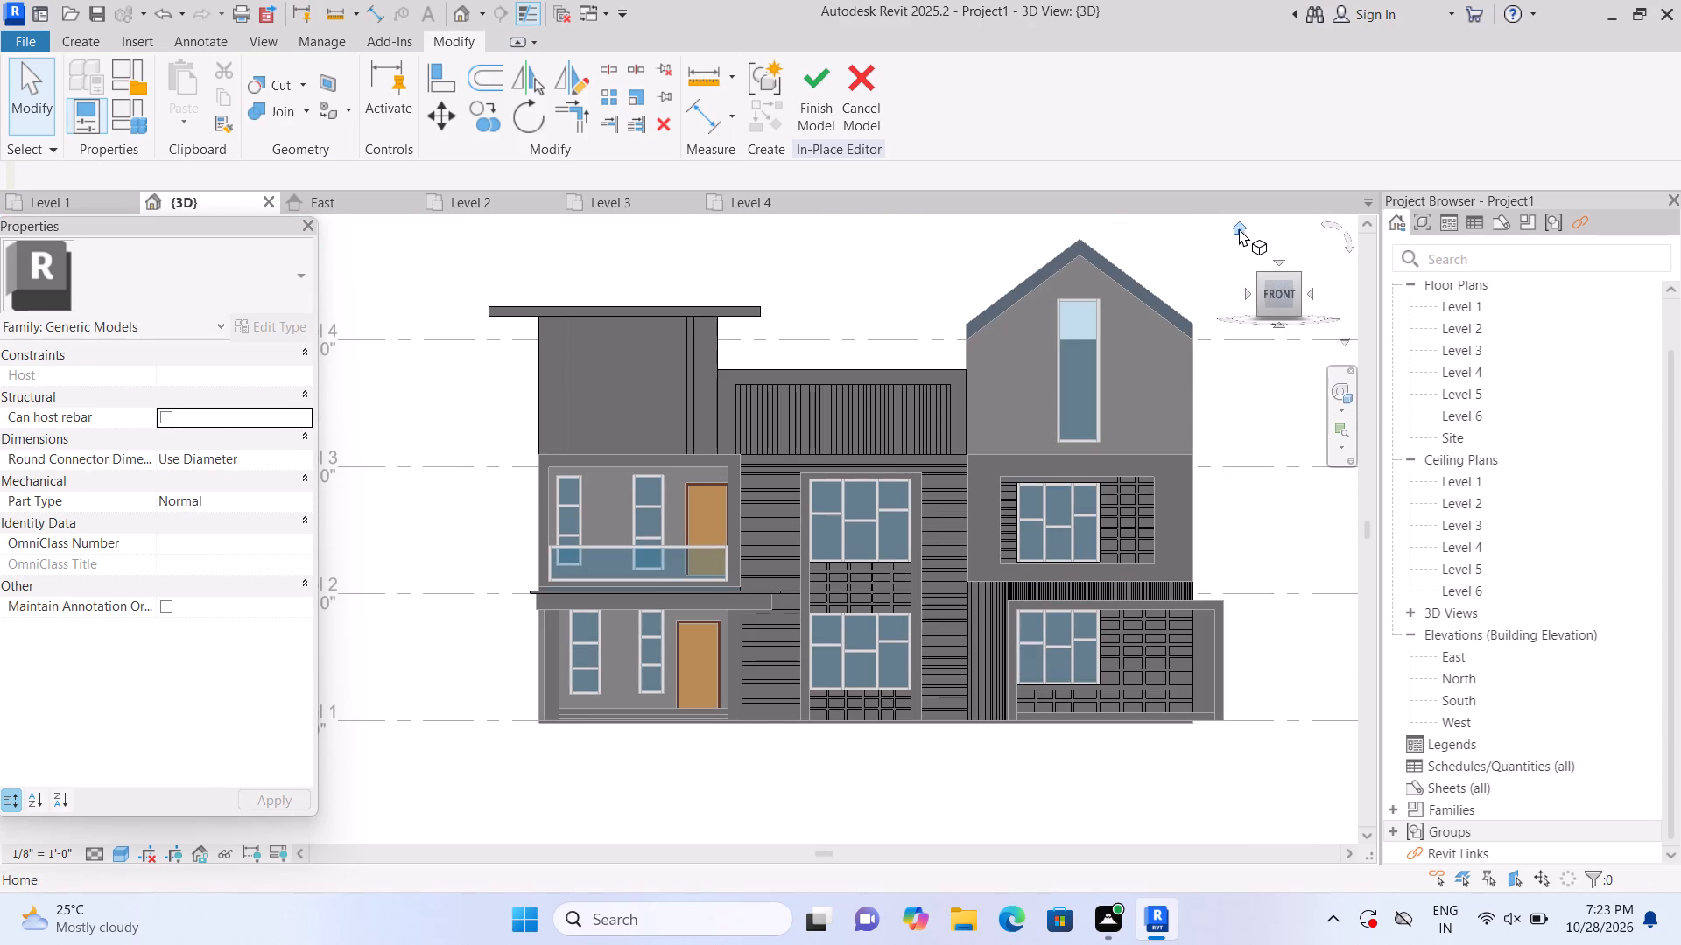
{"action": "left_click", "coordinate": [1239, 227]}
{"action": "scroll", "coordinate": [360, 612], "scroll_direction": "up", "scroll_amount": 2}
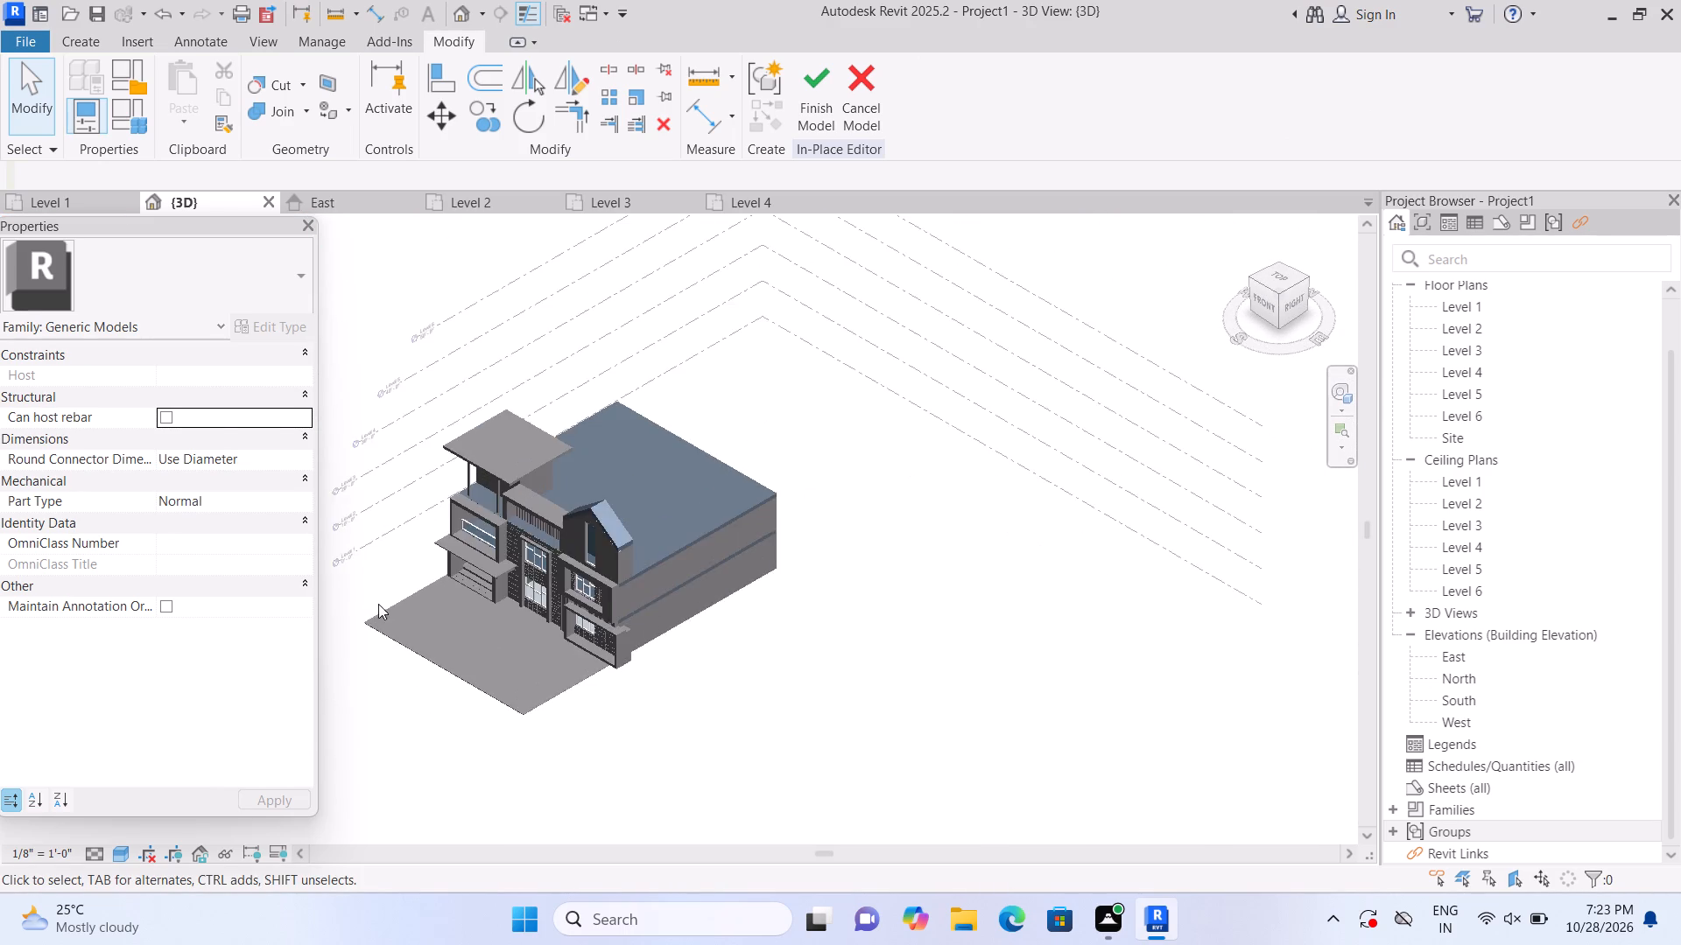
{"action": "scroll", "coordinate": [378, 604], "scroll_direction": "up", "scroll_amount": 6}
{"action": "scroll", "coordinate": [457, 622], "scroll_direction": "up", "scroll_amount": 1}
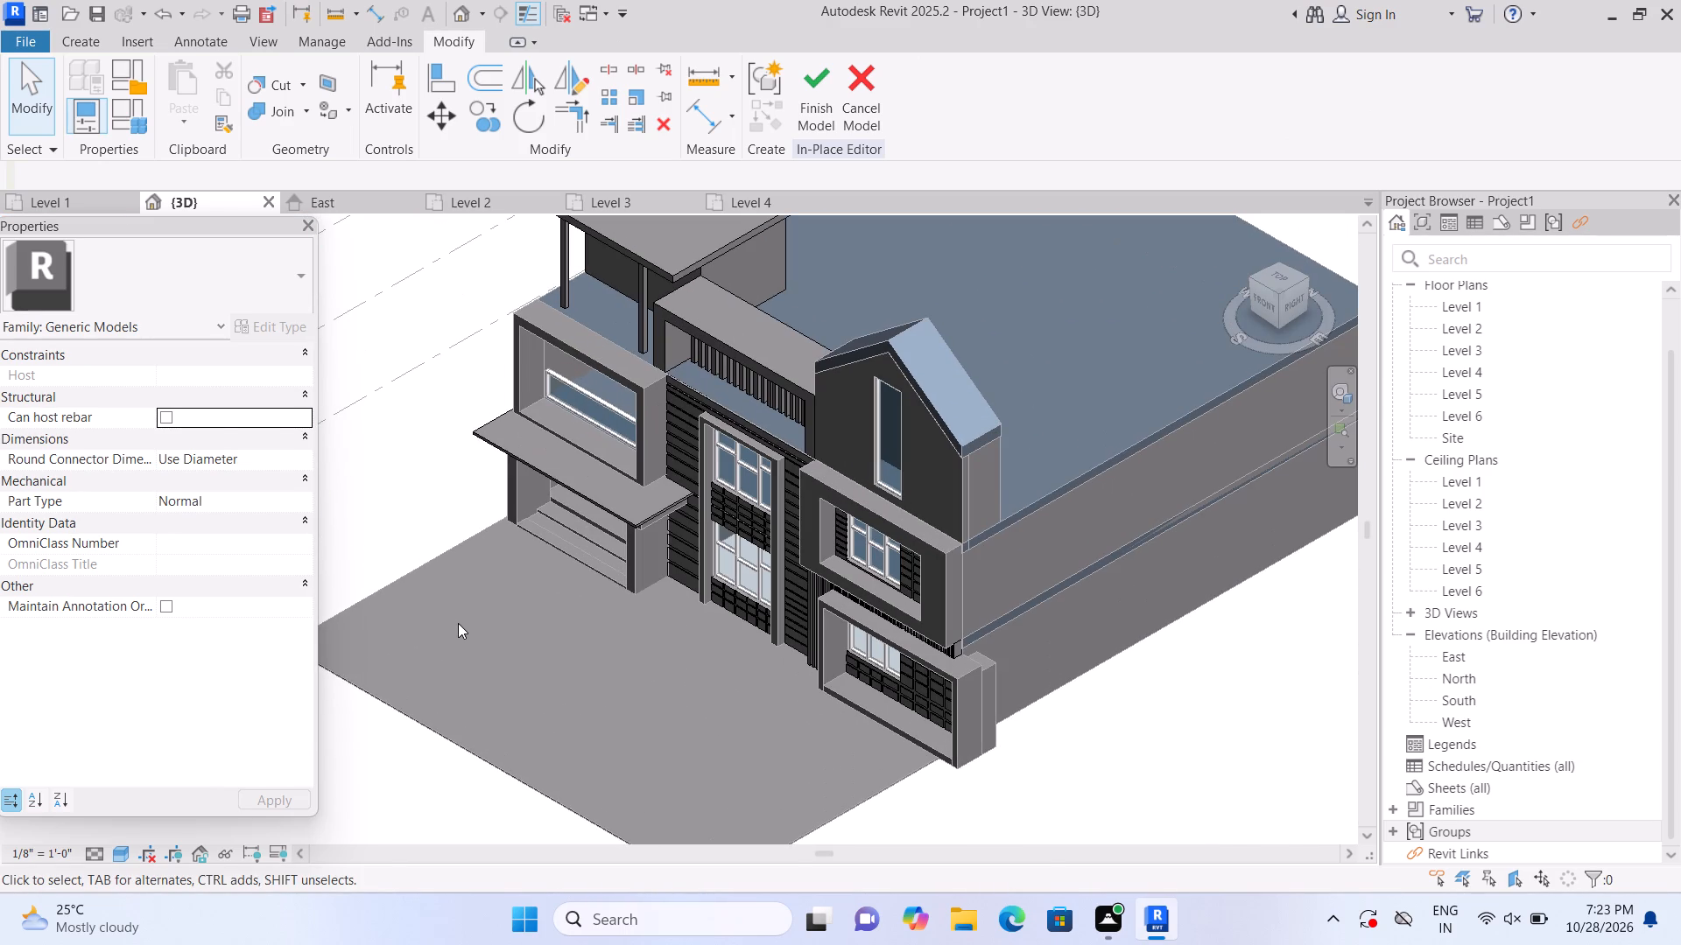
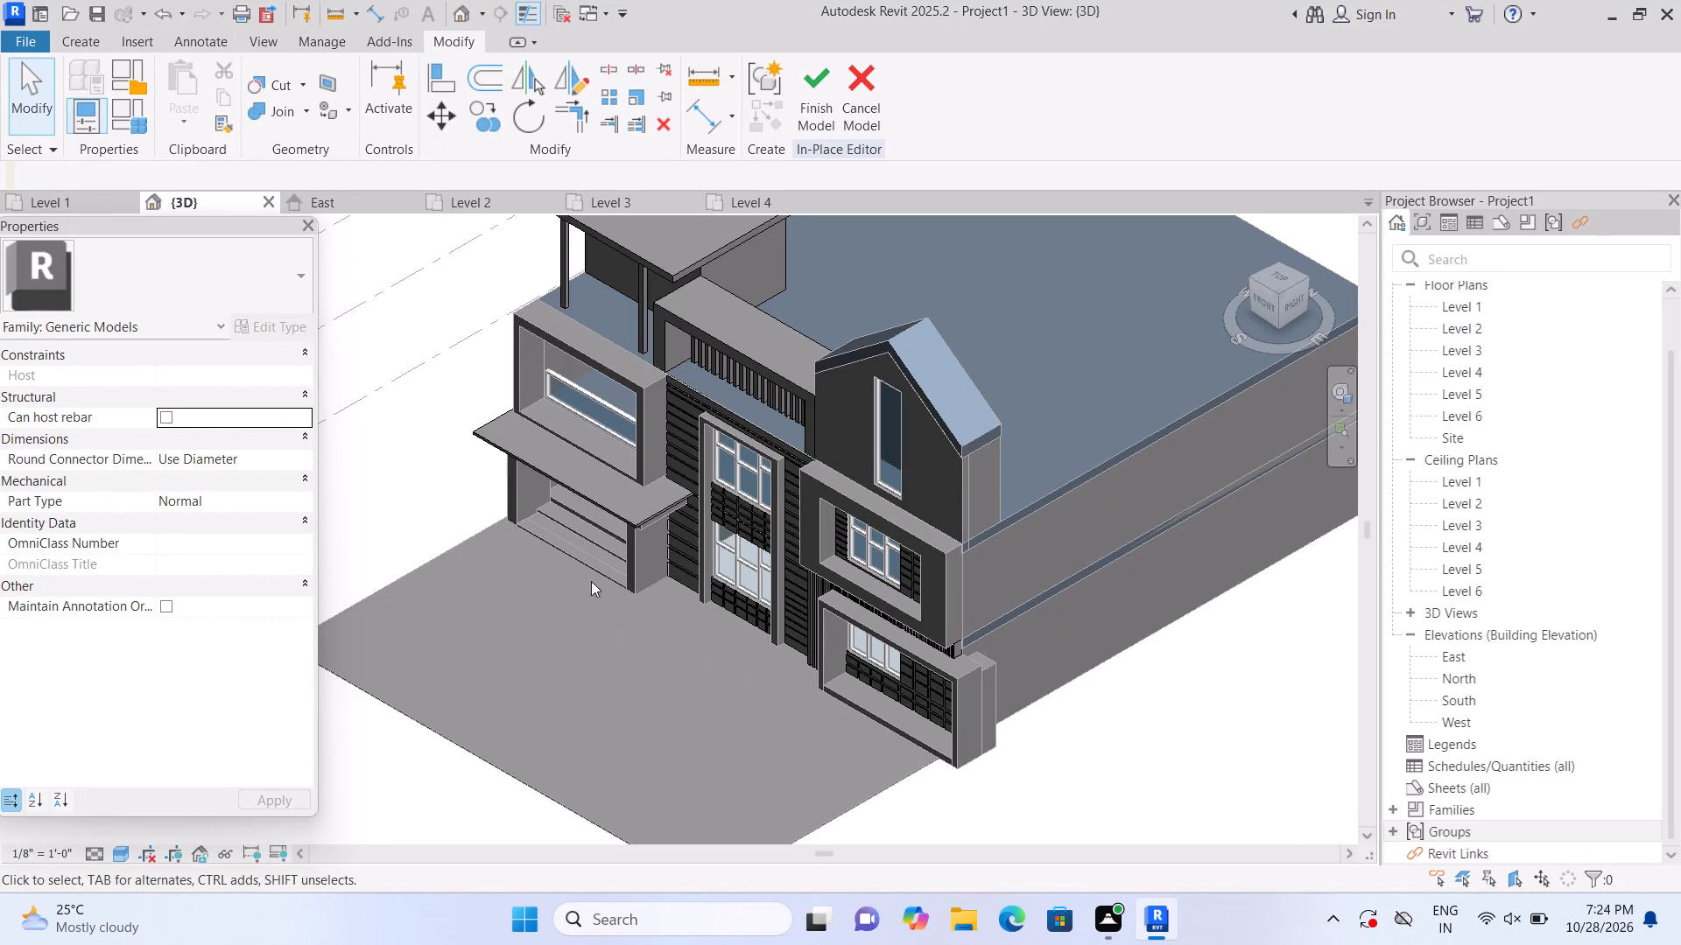
Start a void extrusion with its work plane on the front wall face of the top-floor block under the flat roof.
{"action": "left_click", "coordinate": [1263, 304]}
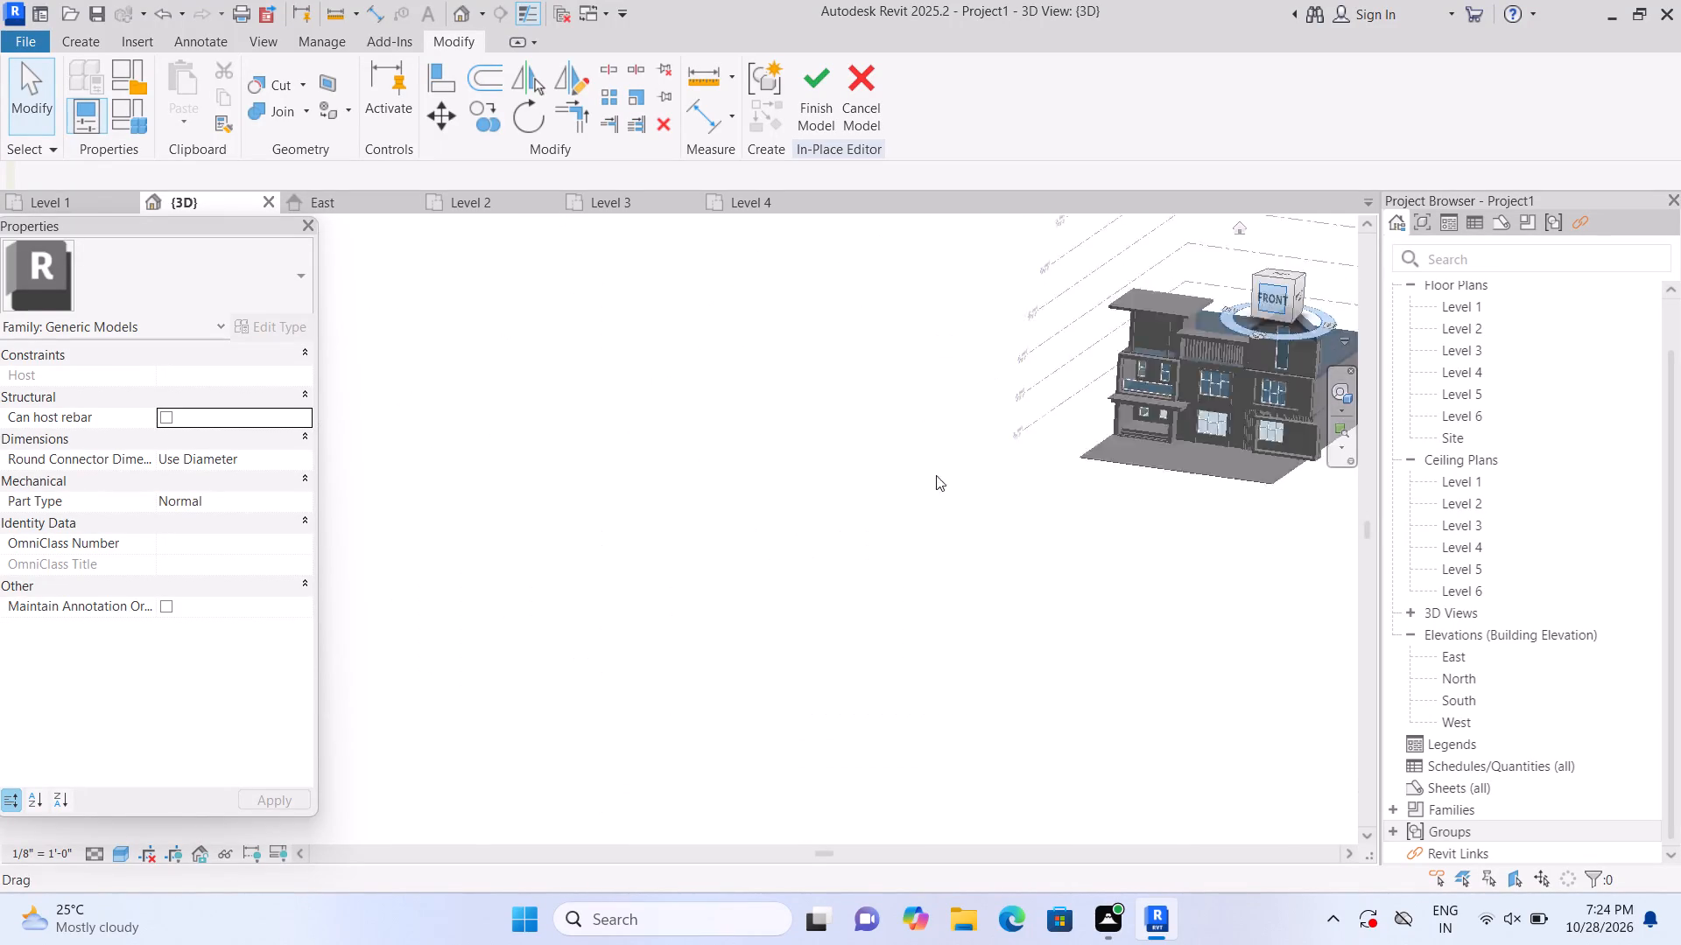
{"action": "scroll", "coordinate": [512, 528], "scroll_direction": "up", "scroll_amount": 8}
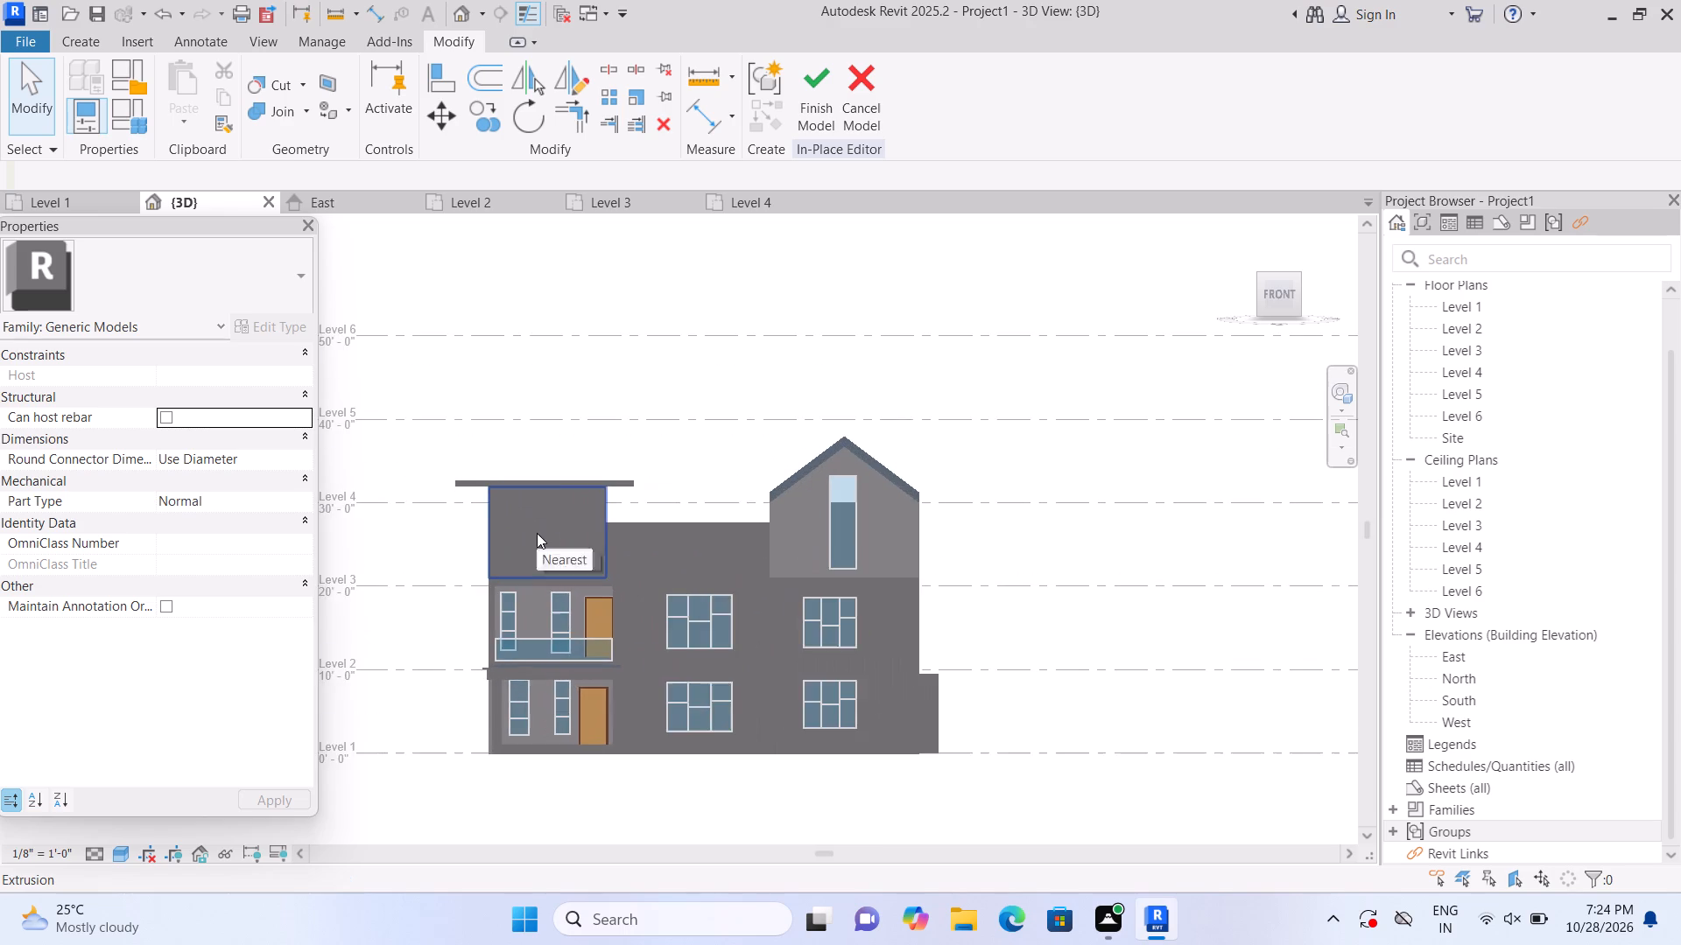
{"action": "scroll", "coordinate": [516, 581], "scroll_direction": "up", "scroll_amount": 5}
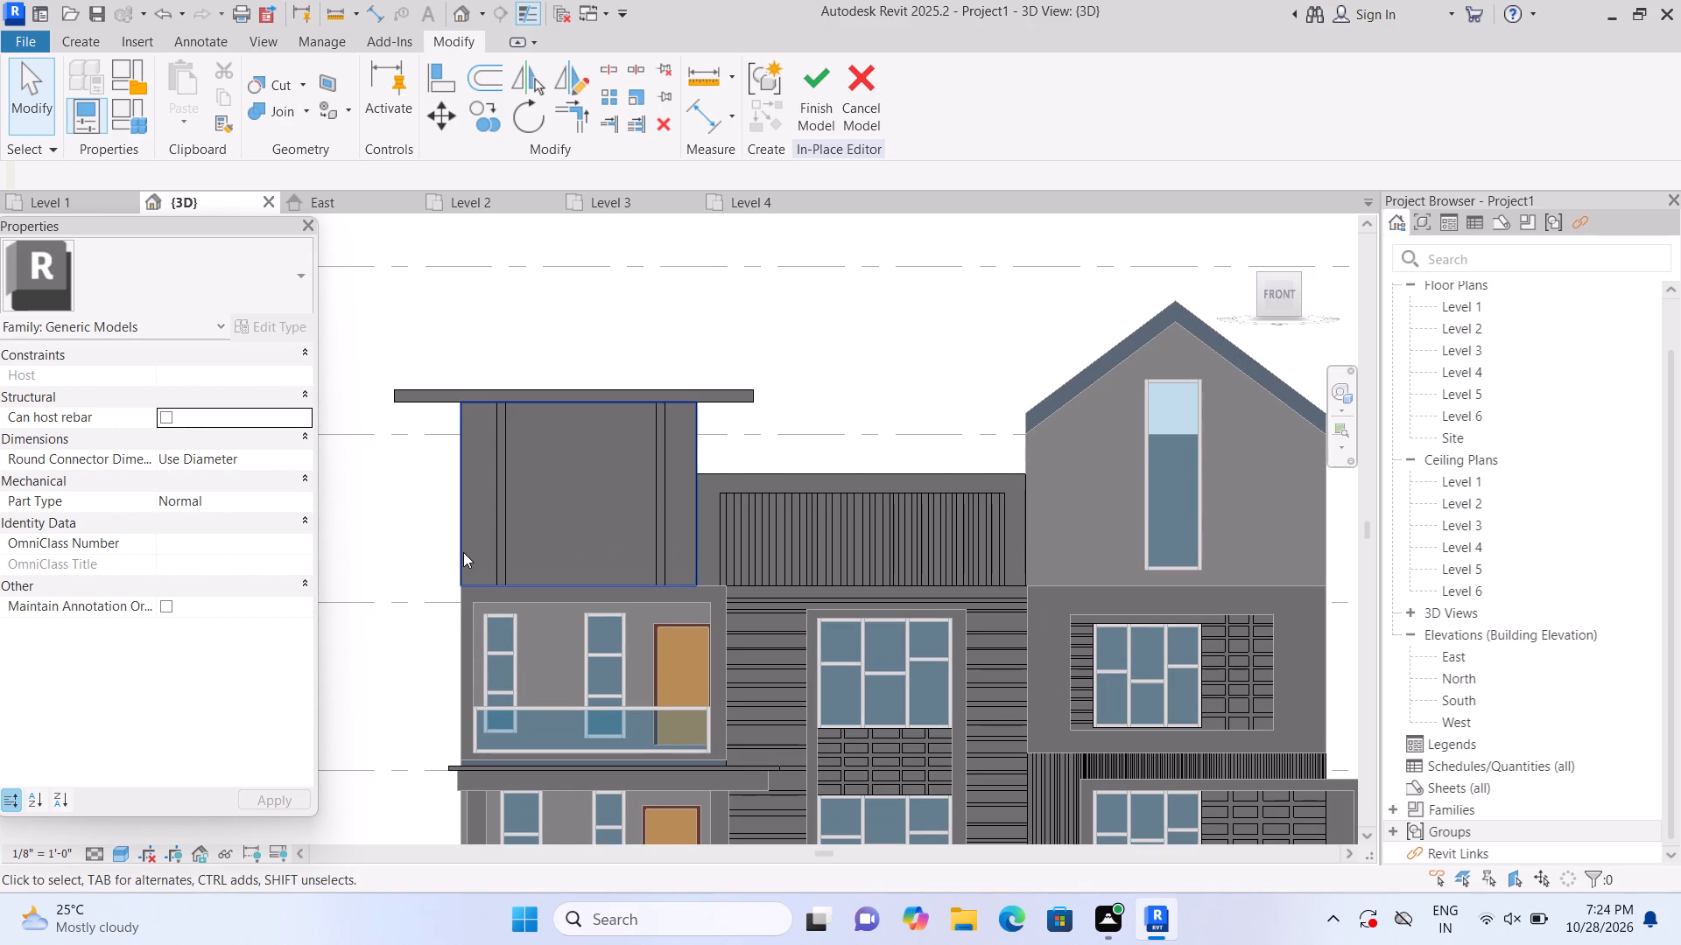
{"action": "left_click", "coordinate": [92, 39]}
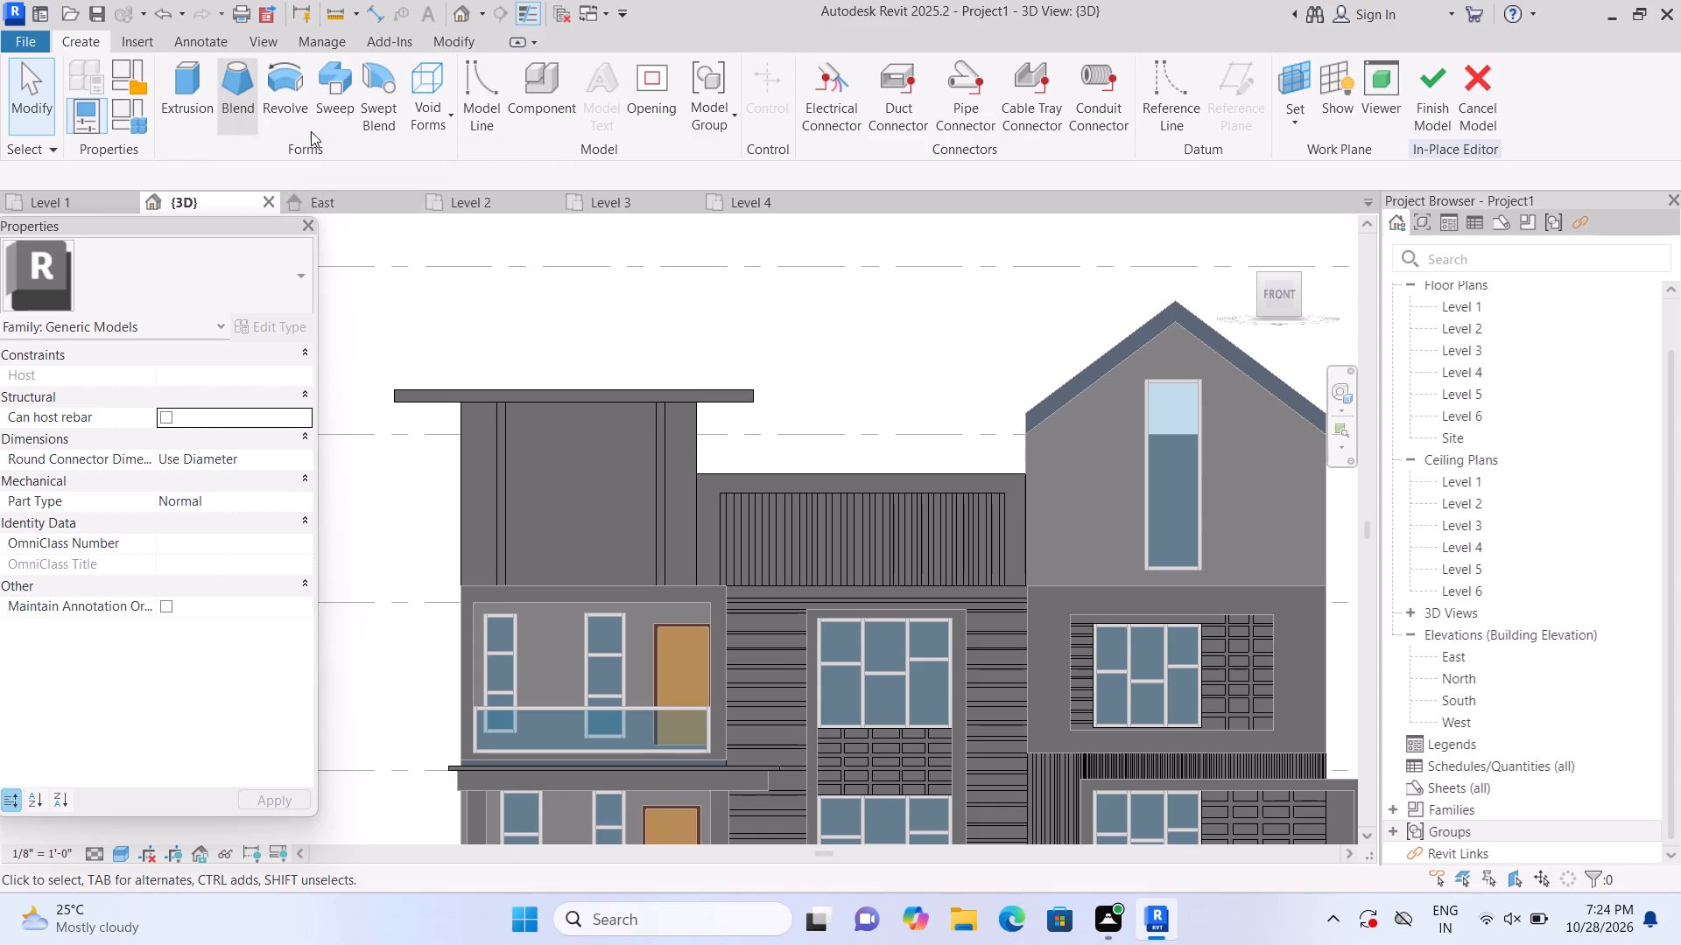
{"action": "left_click", "coordinate": [449, 114]}
{"action": "left_click", "coordinate": [454, 167]}
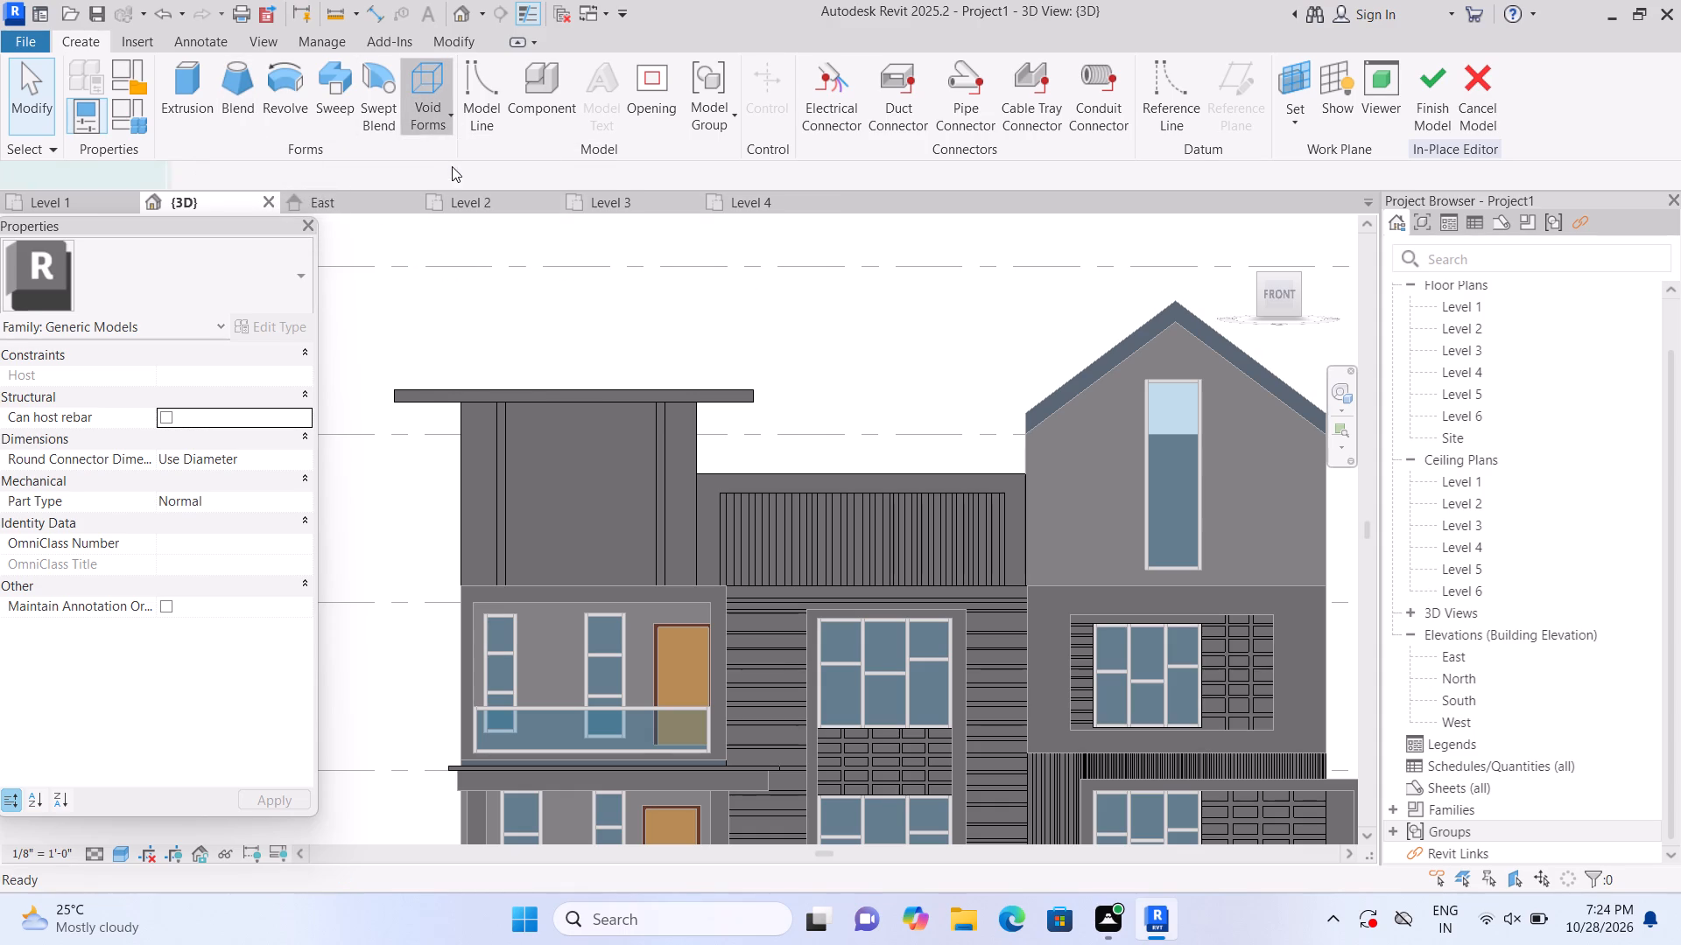
{"action": "left_click", "coordinate": [1147, 122]}
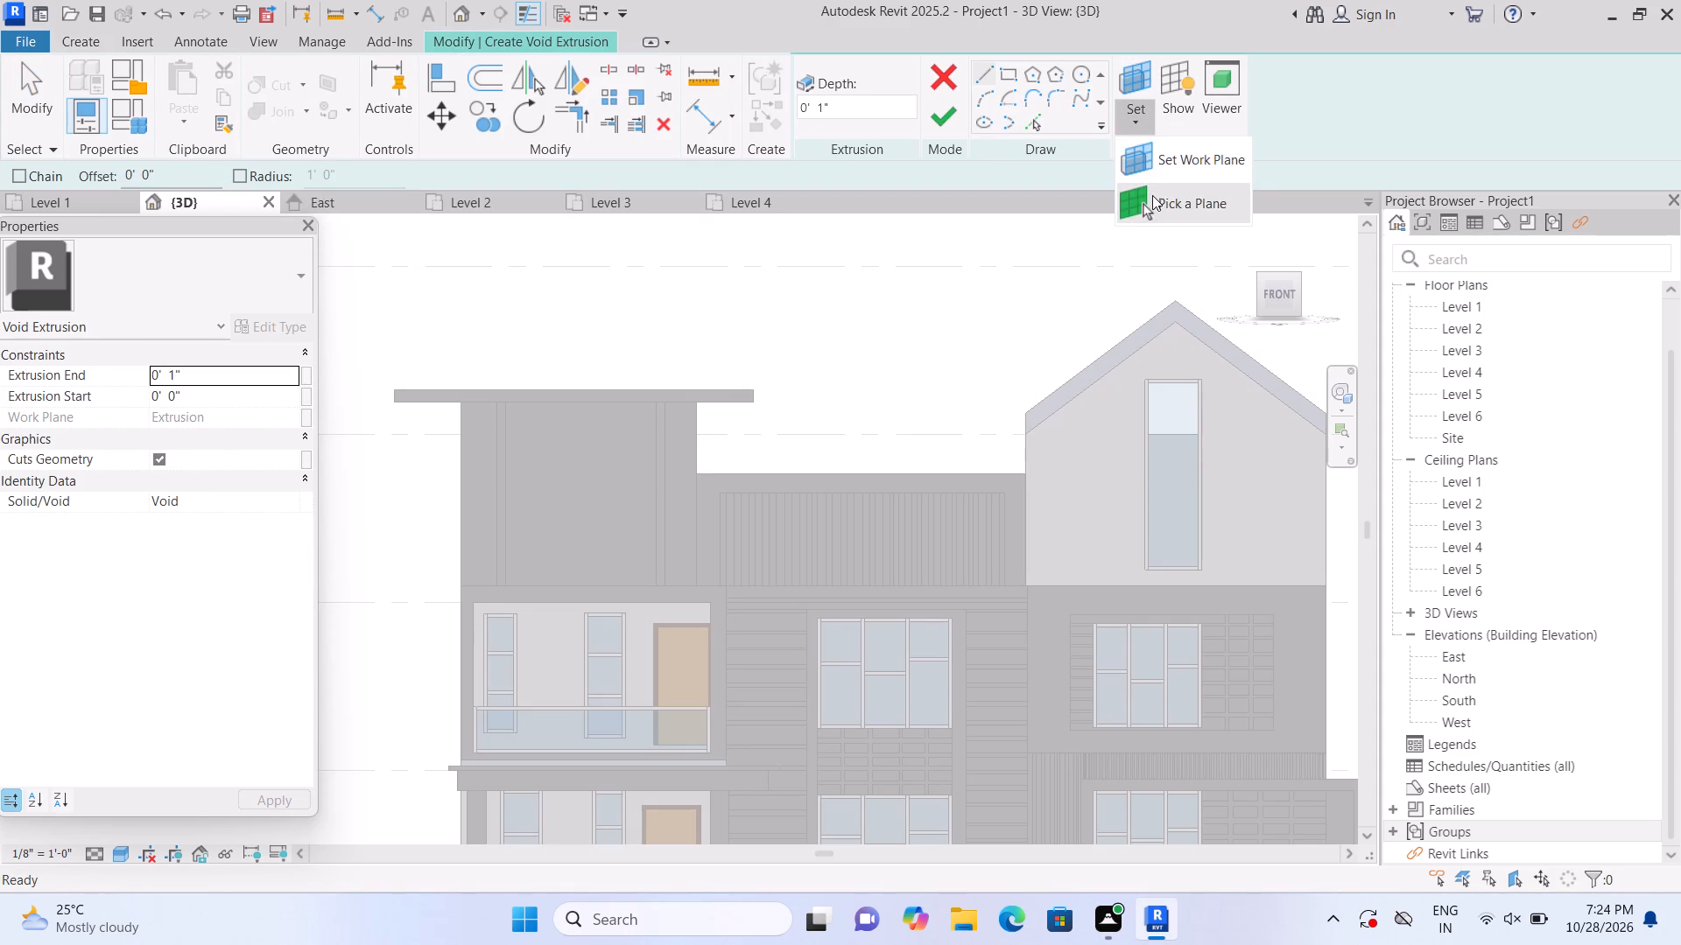
{"action": "left_click", "coordinate": [1157, 206]}
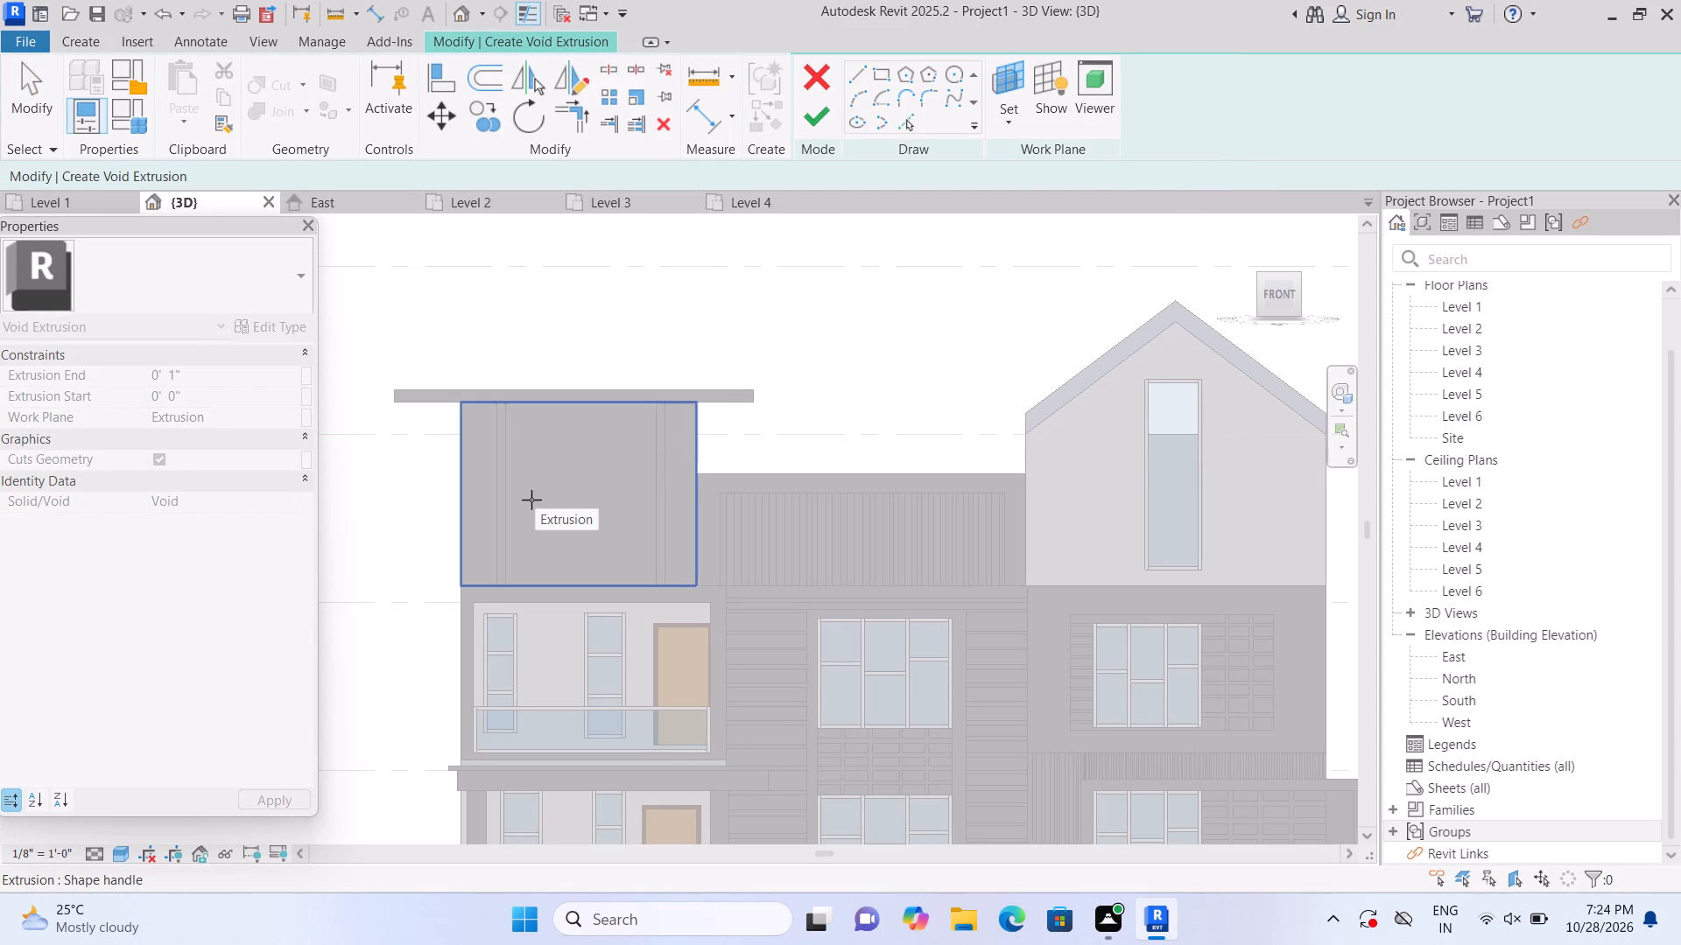
{"action": "left_click", "coordinate": [531, 500]}
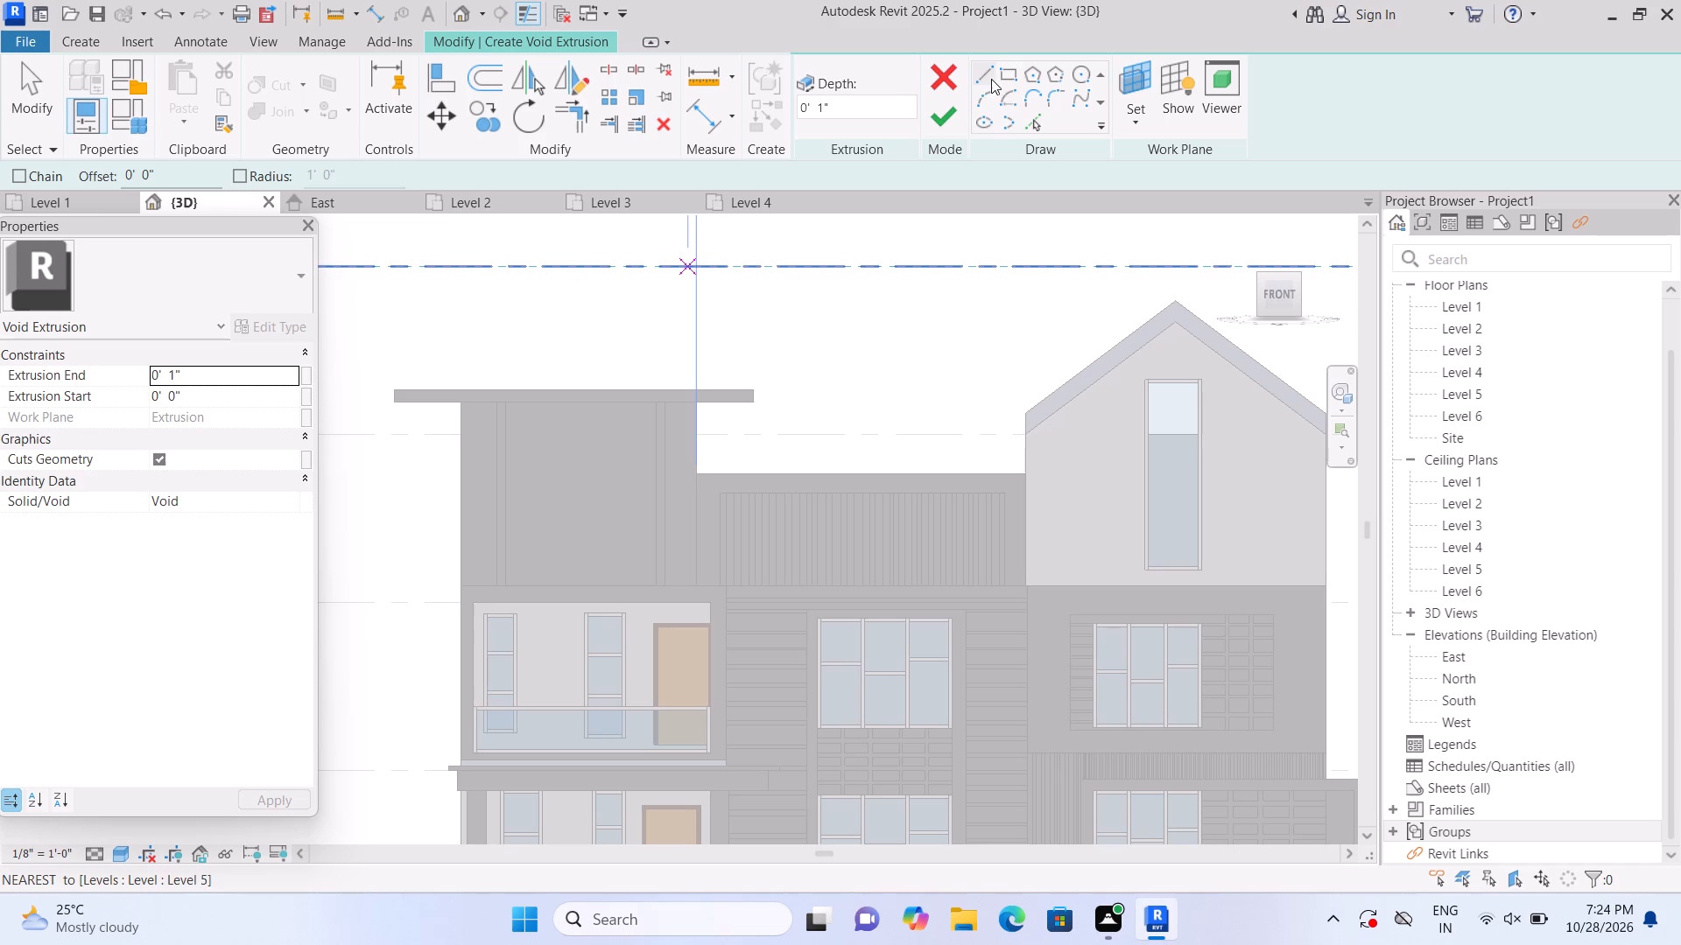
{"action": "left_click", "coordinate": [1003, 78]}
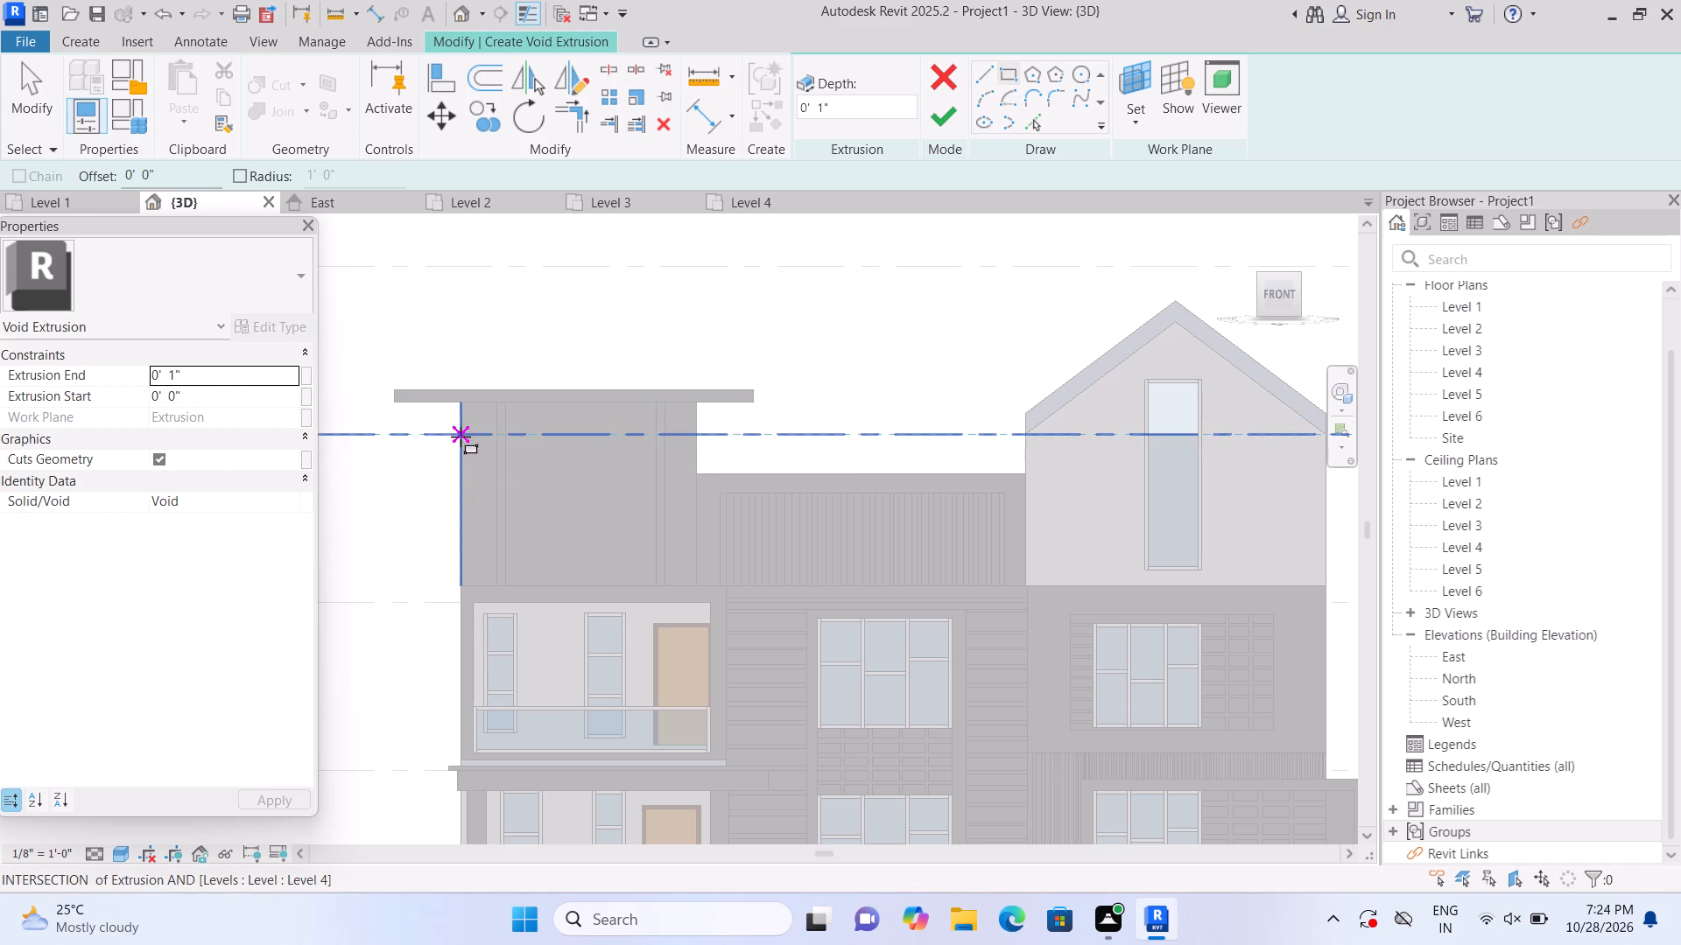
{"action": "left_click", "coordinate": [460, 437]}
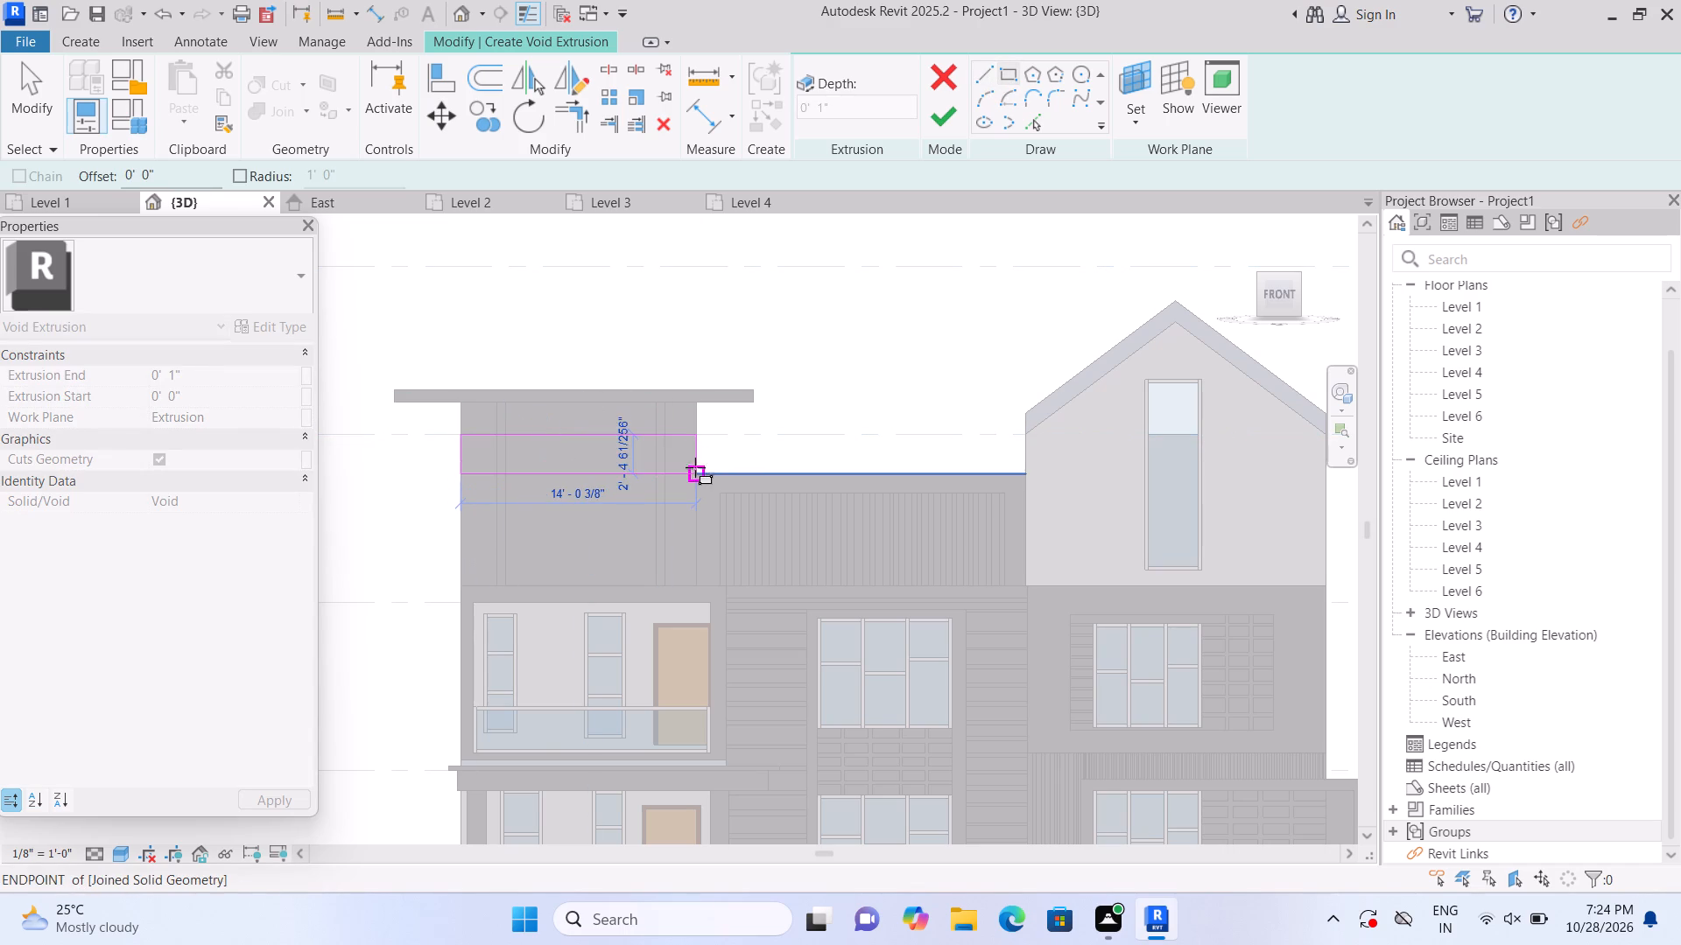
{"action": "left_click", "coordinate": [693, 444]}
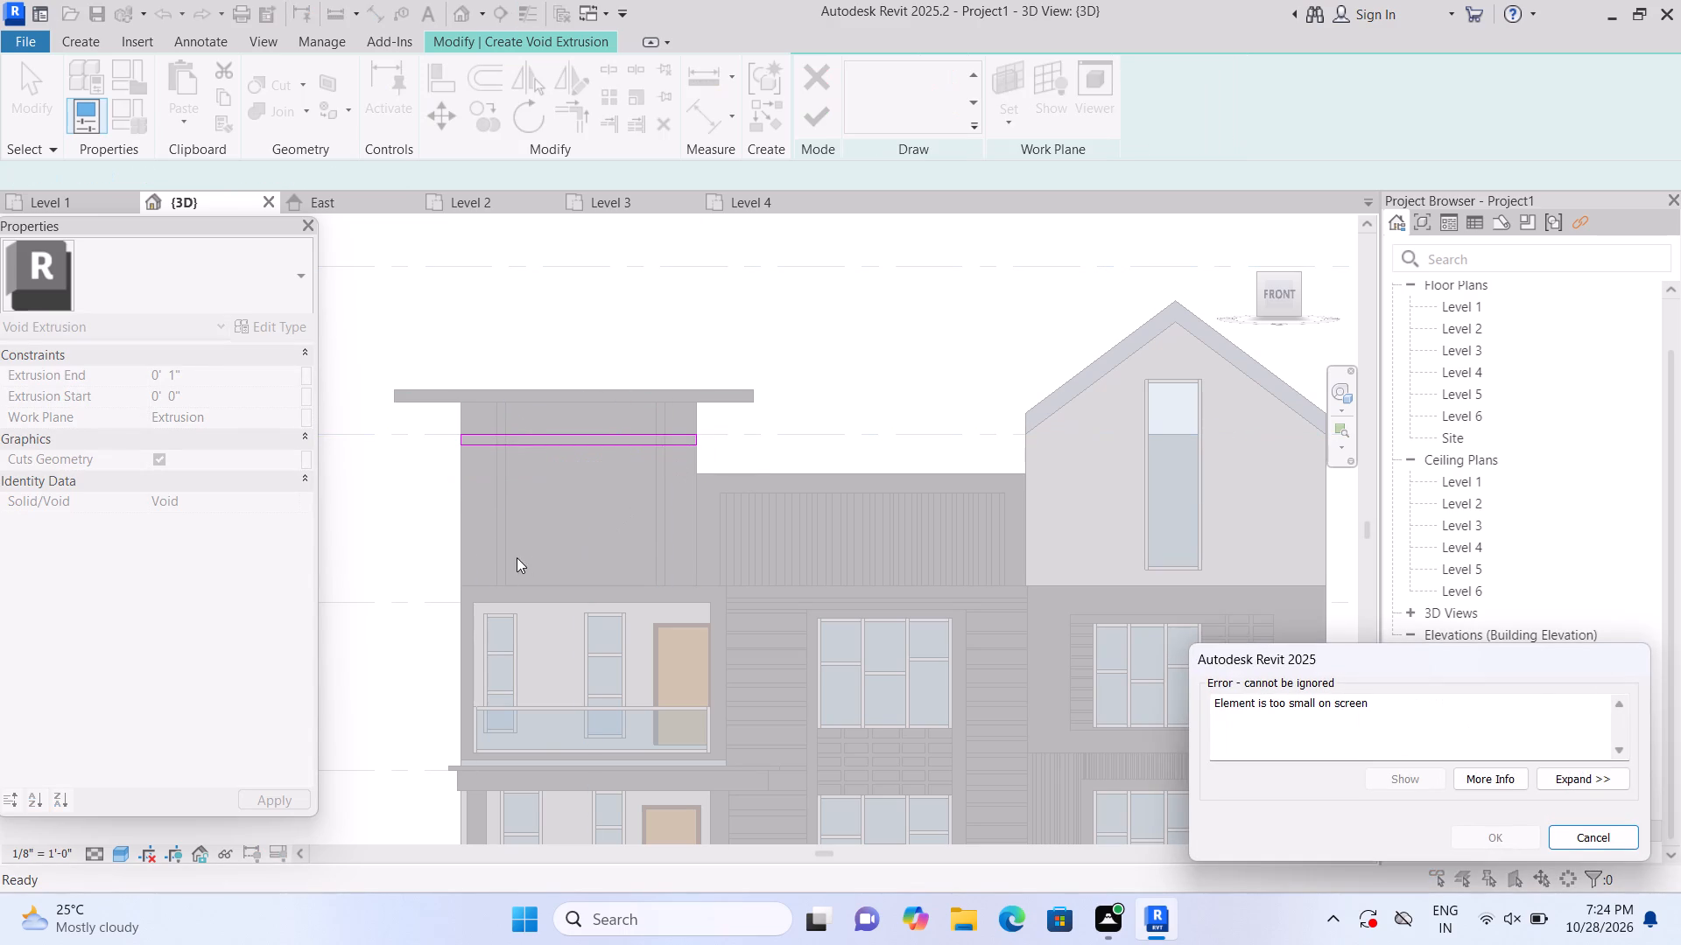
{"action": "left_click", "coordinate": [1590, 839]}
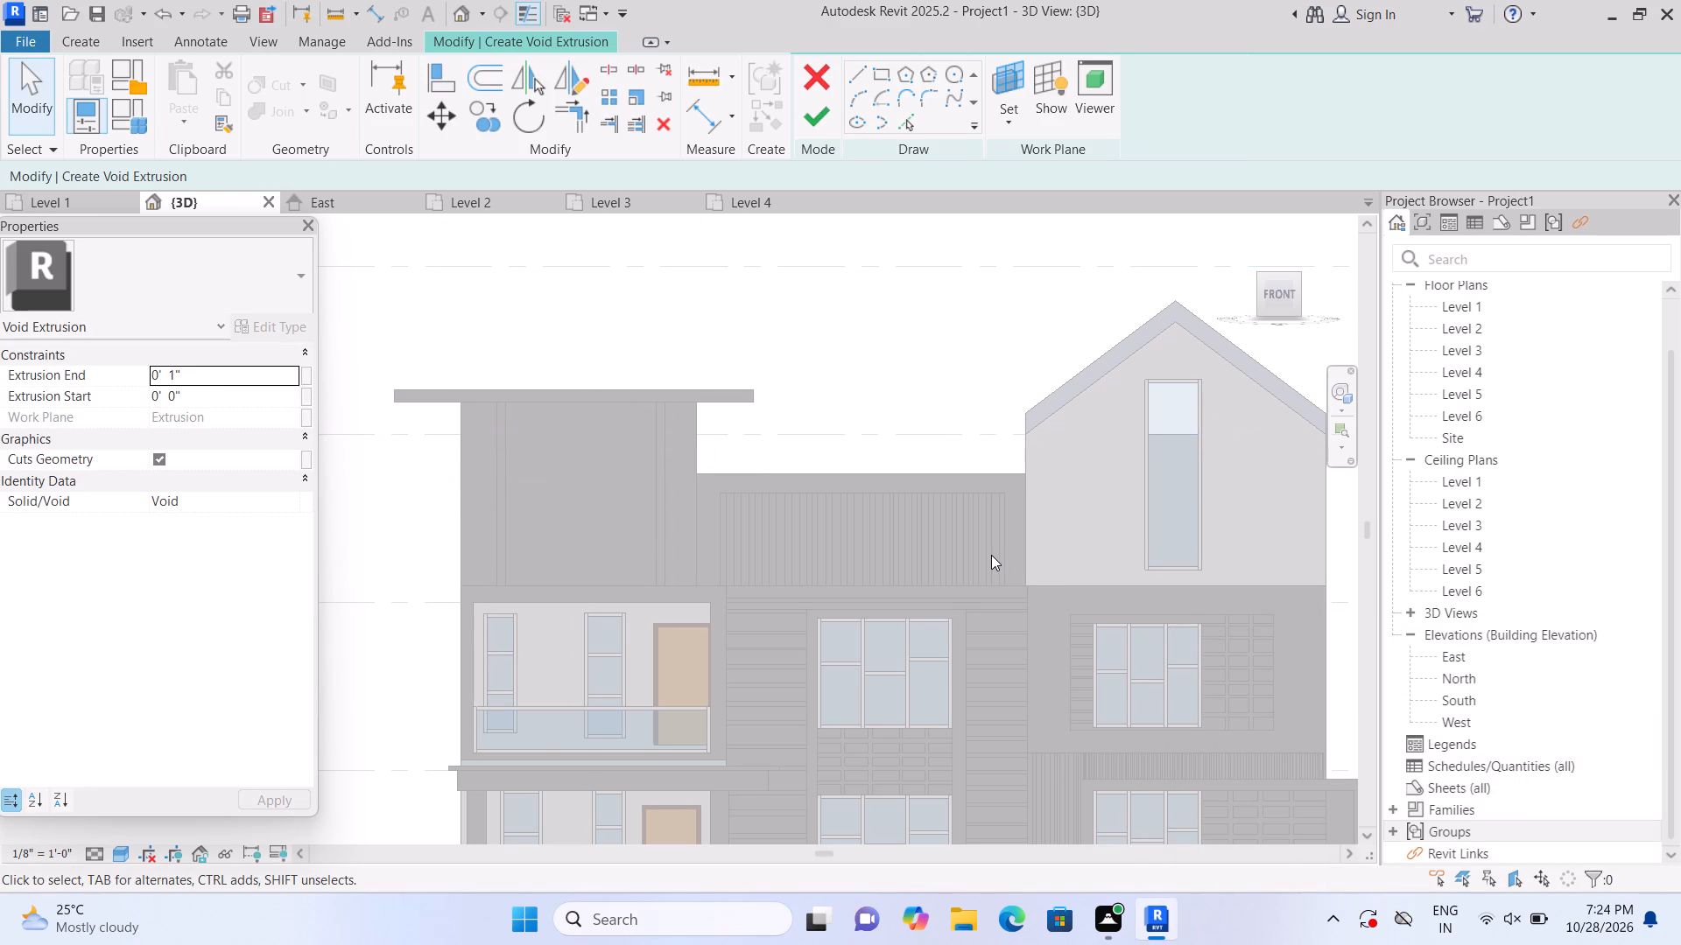
Sketch two horizontal strips 14'-0 3/8" long and about 10" tall across the top-floor wall and finish the 1" void extrusion.
{"action": "left_click", "coordinate": [876, 75]}
{"action": "left_click", "coordinate": [461, 445]}
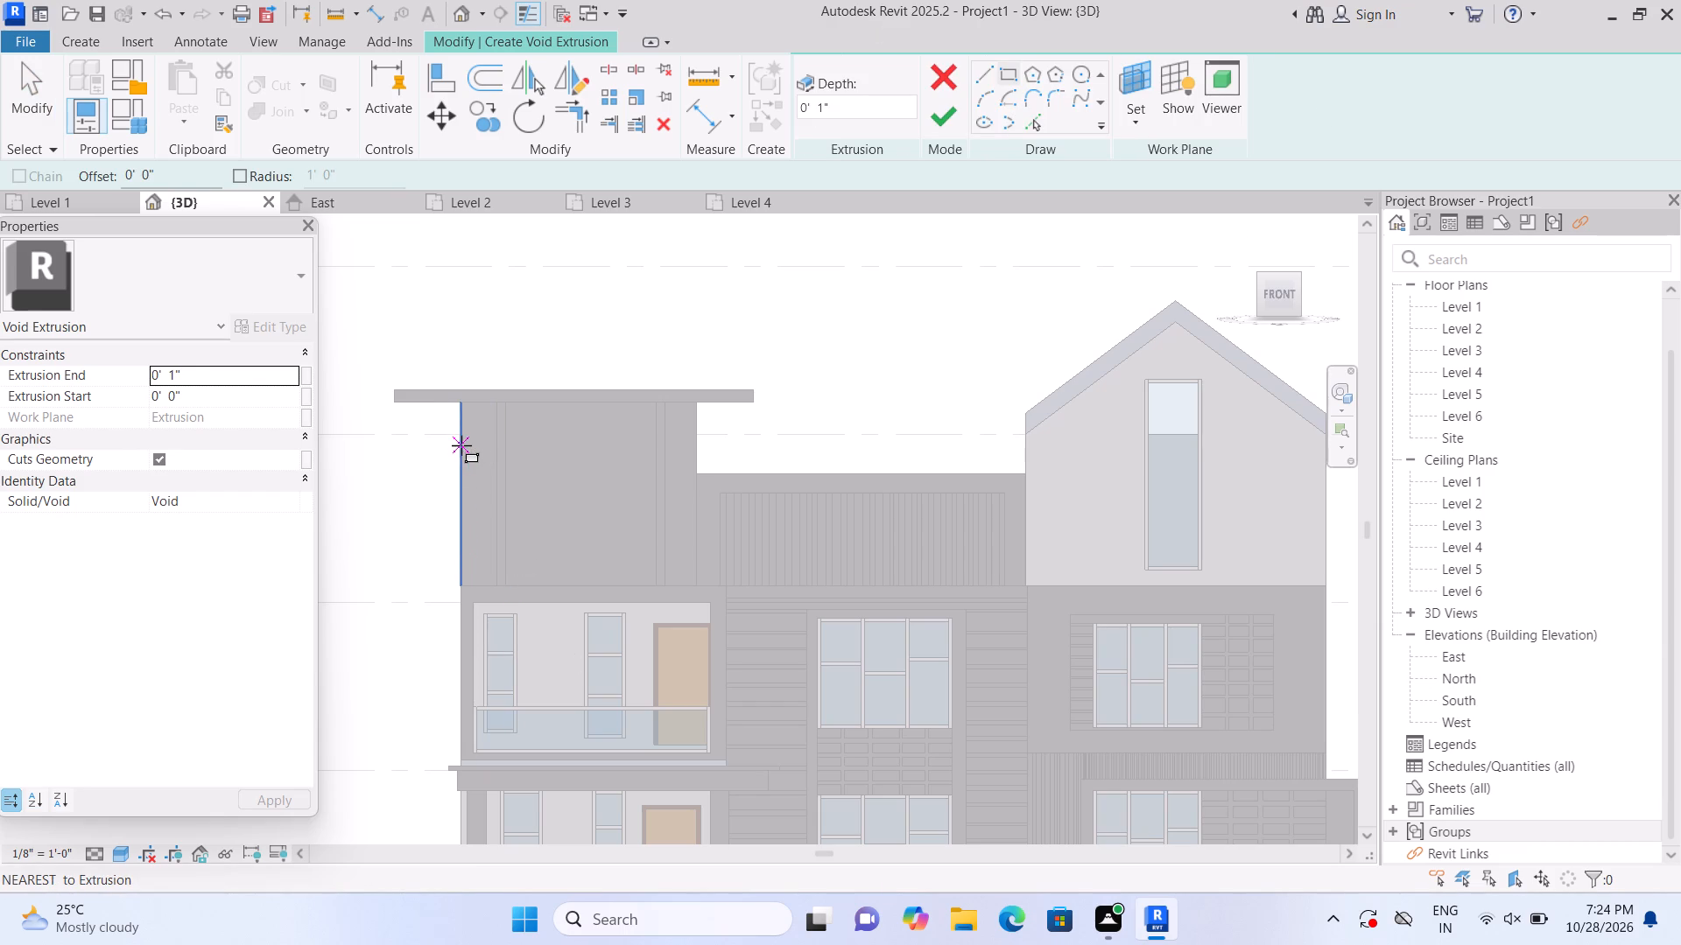
{"action": "left_click", "coordinate": [690, 460]}
{"action": "key", "text": "Escape"}
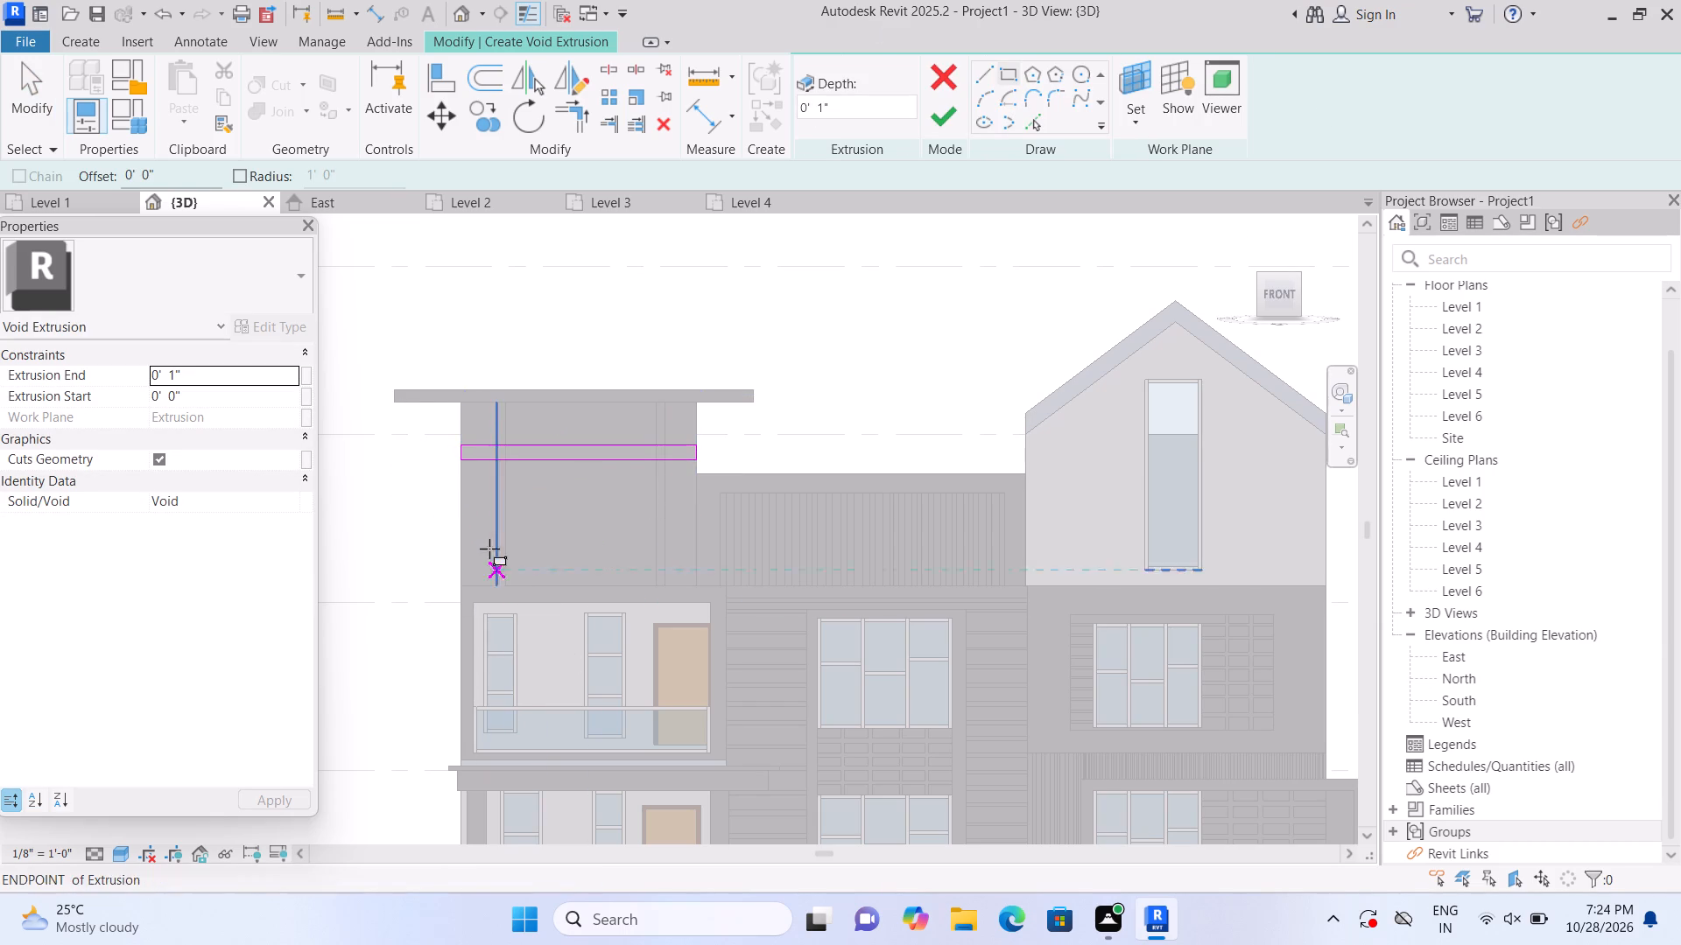
{"action": "left_click", "coordinate": [462, 516]}
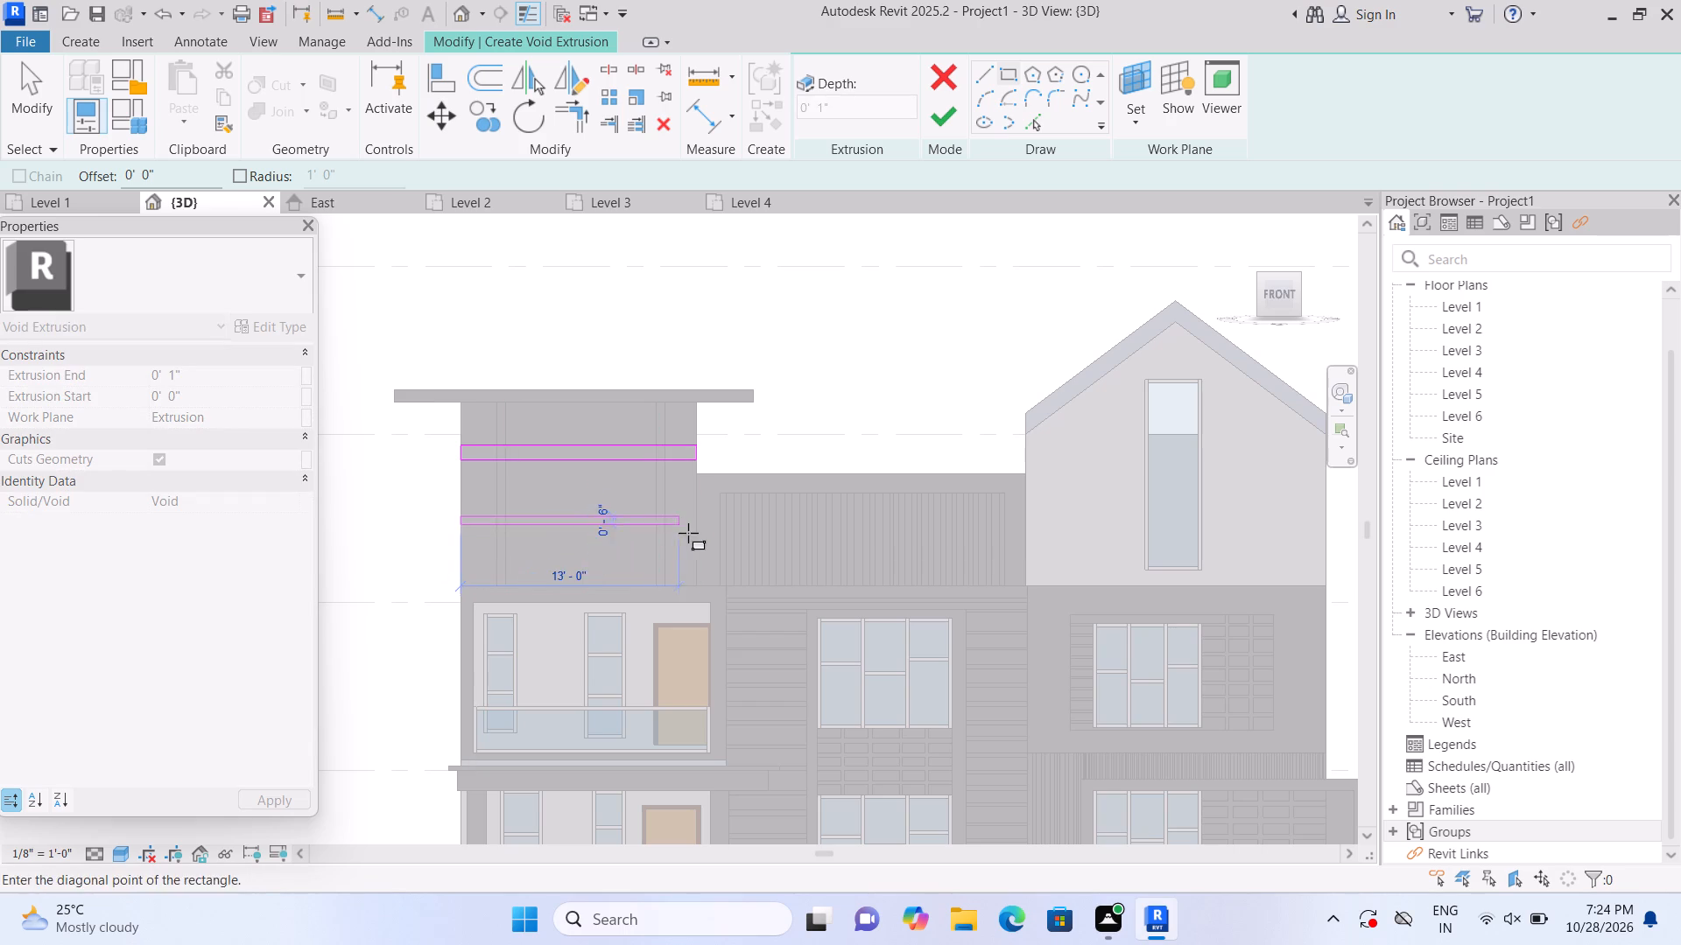
{"action": "left_click", "coordinate": [700, 528]}
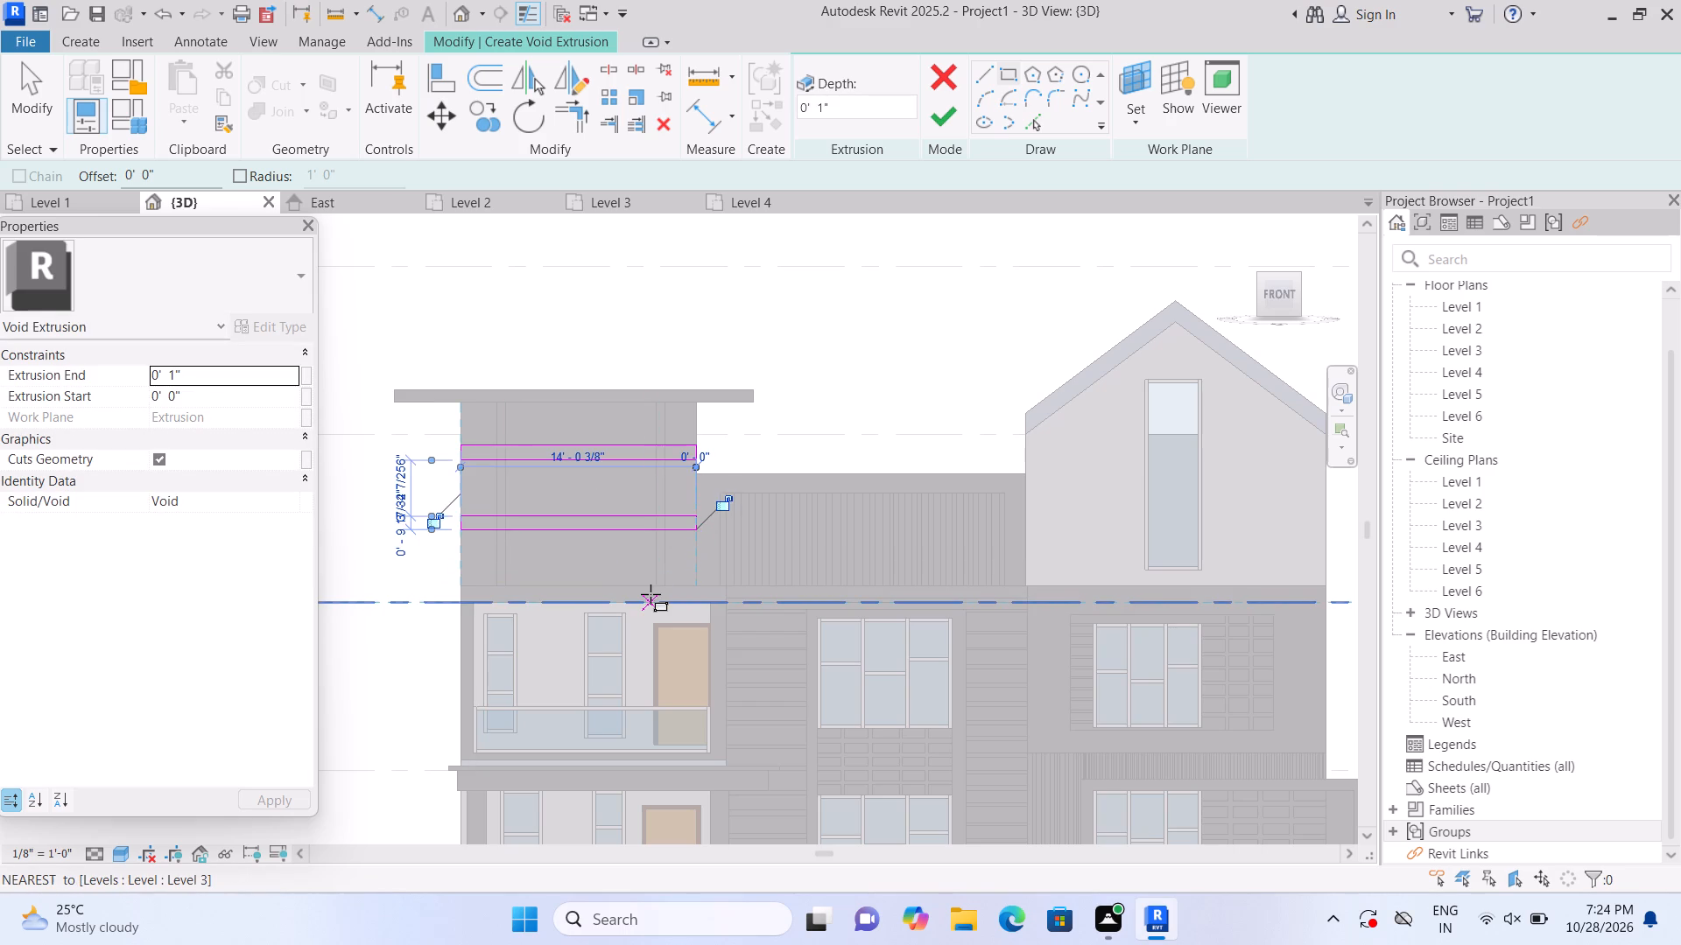
{"action": "key", "text": "Escape"}
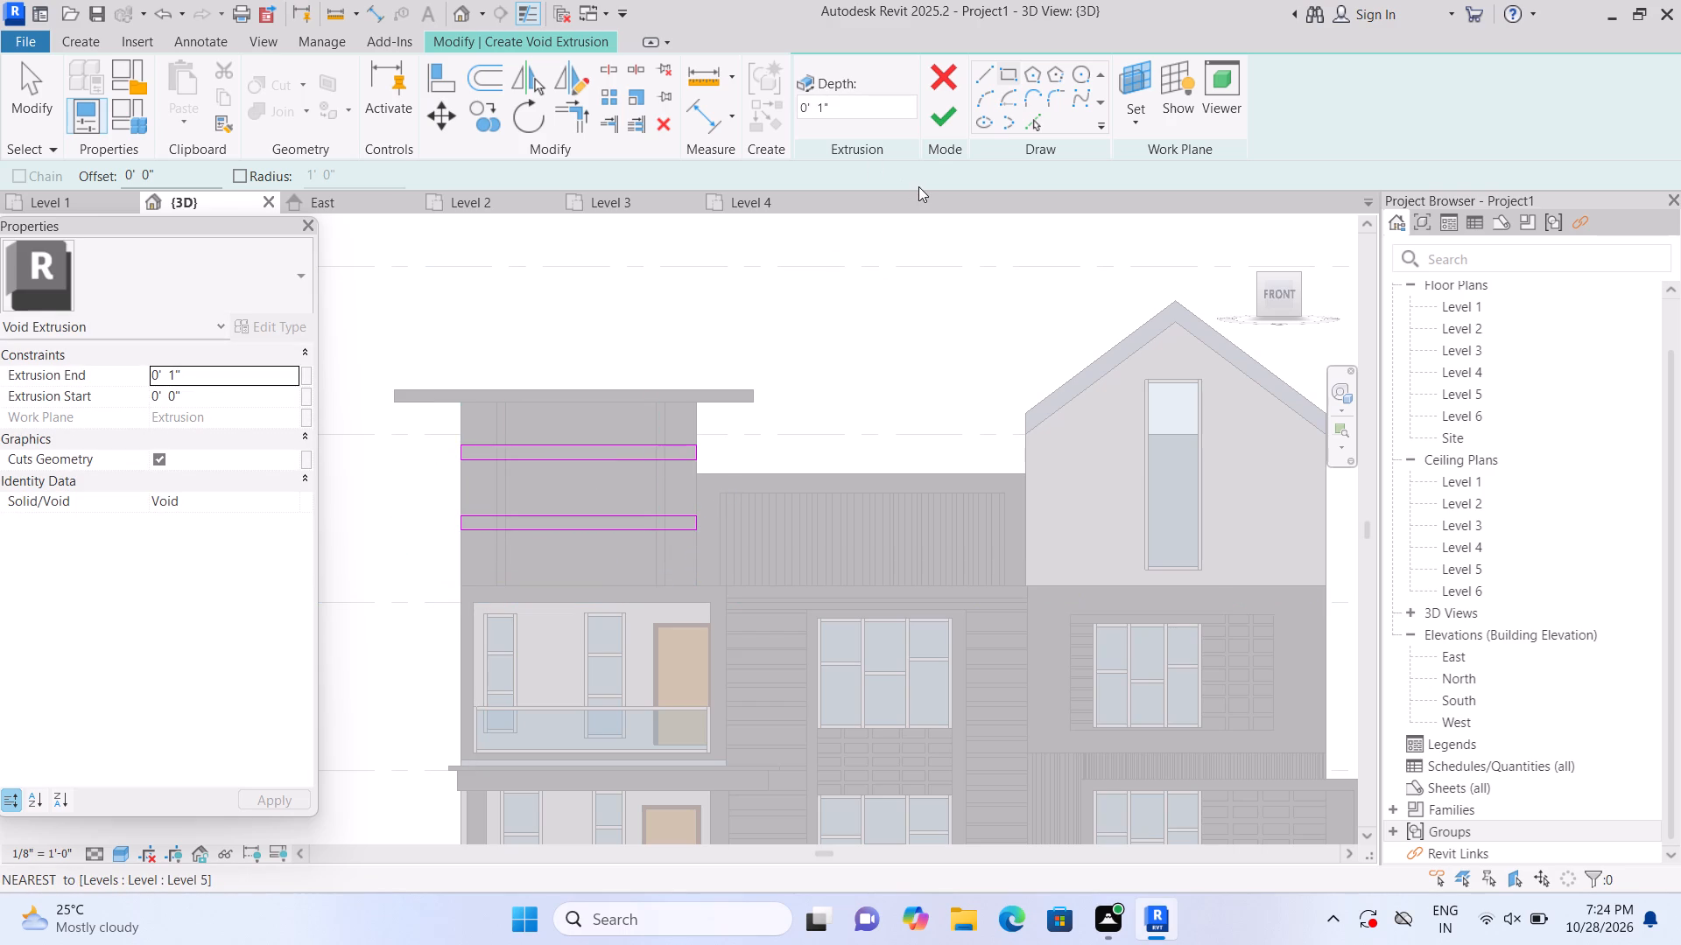
{"action": "left_click", "coordinate": [940, 127]}
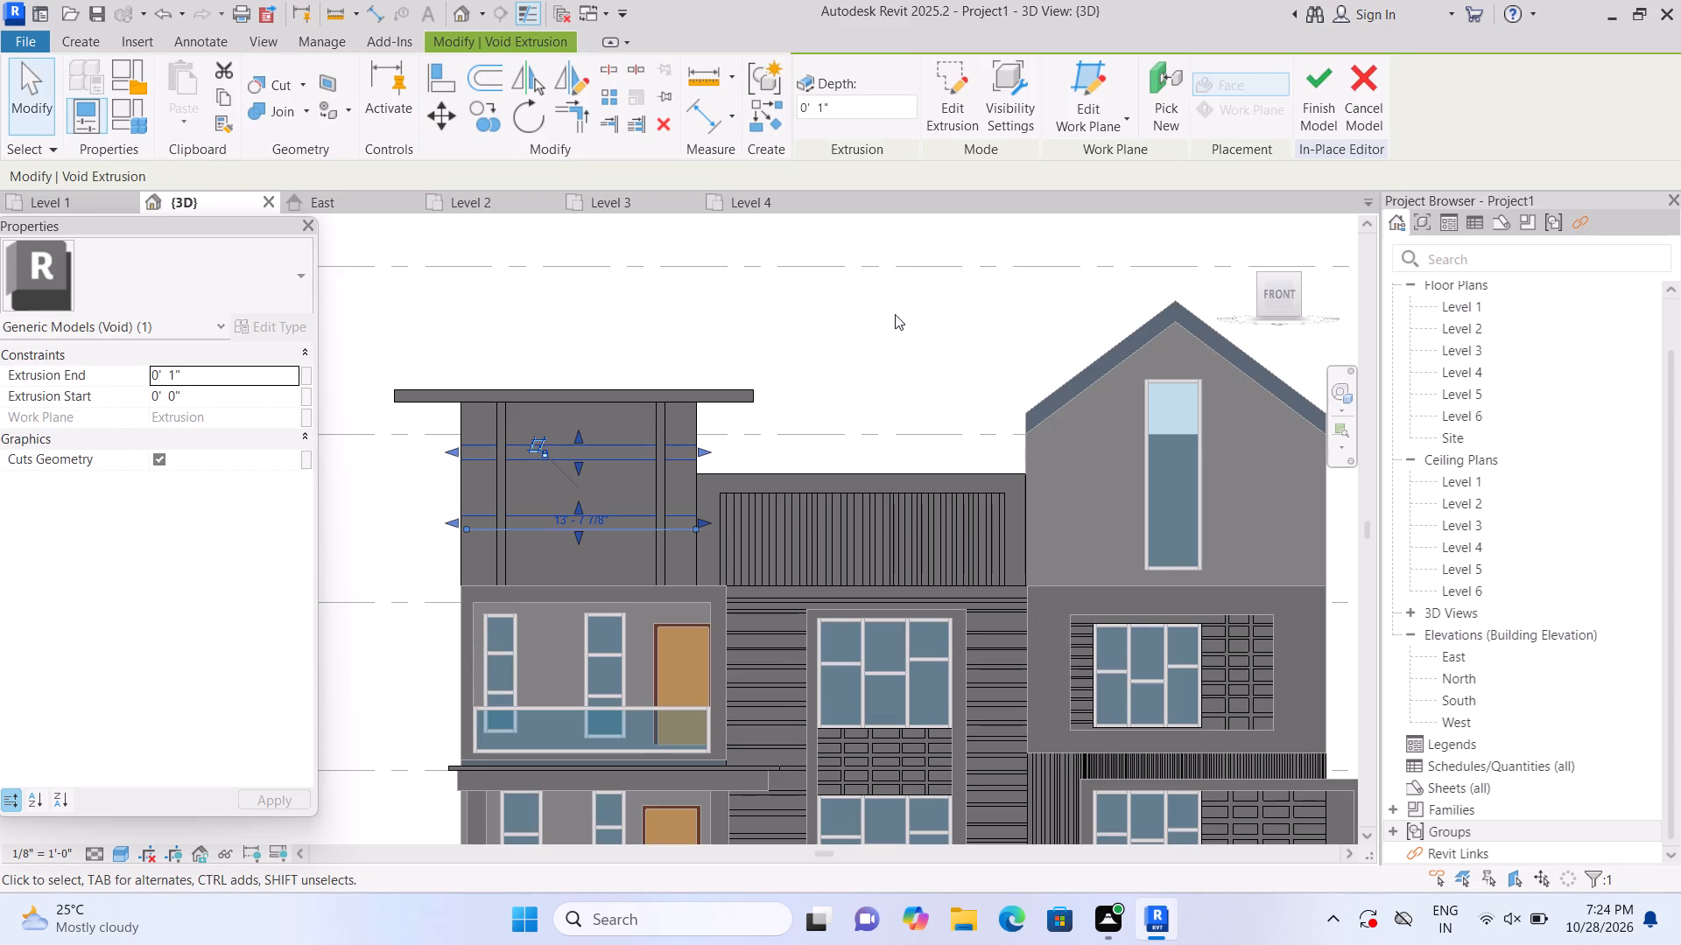
{"action": "left_click", "coordinate": [895, 314]}
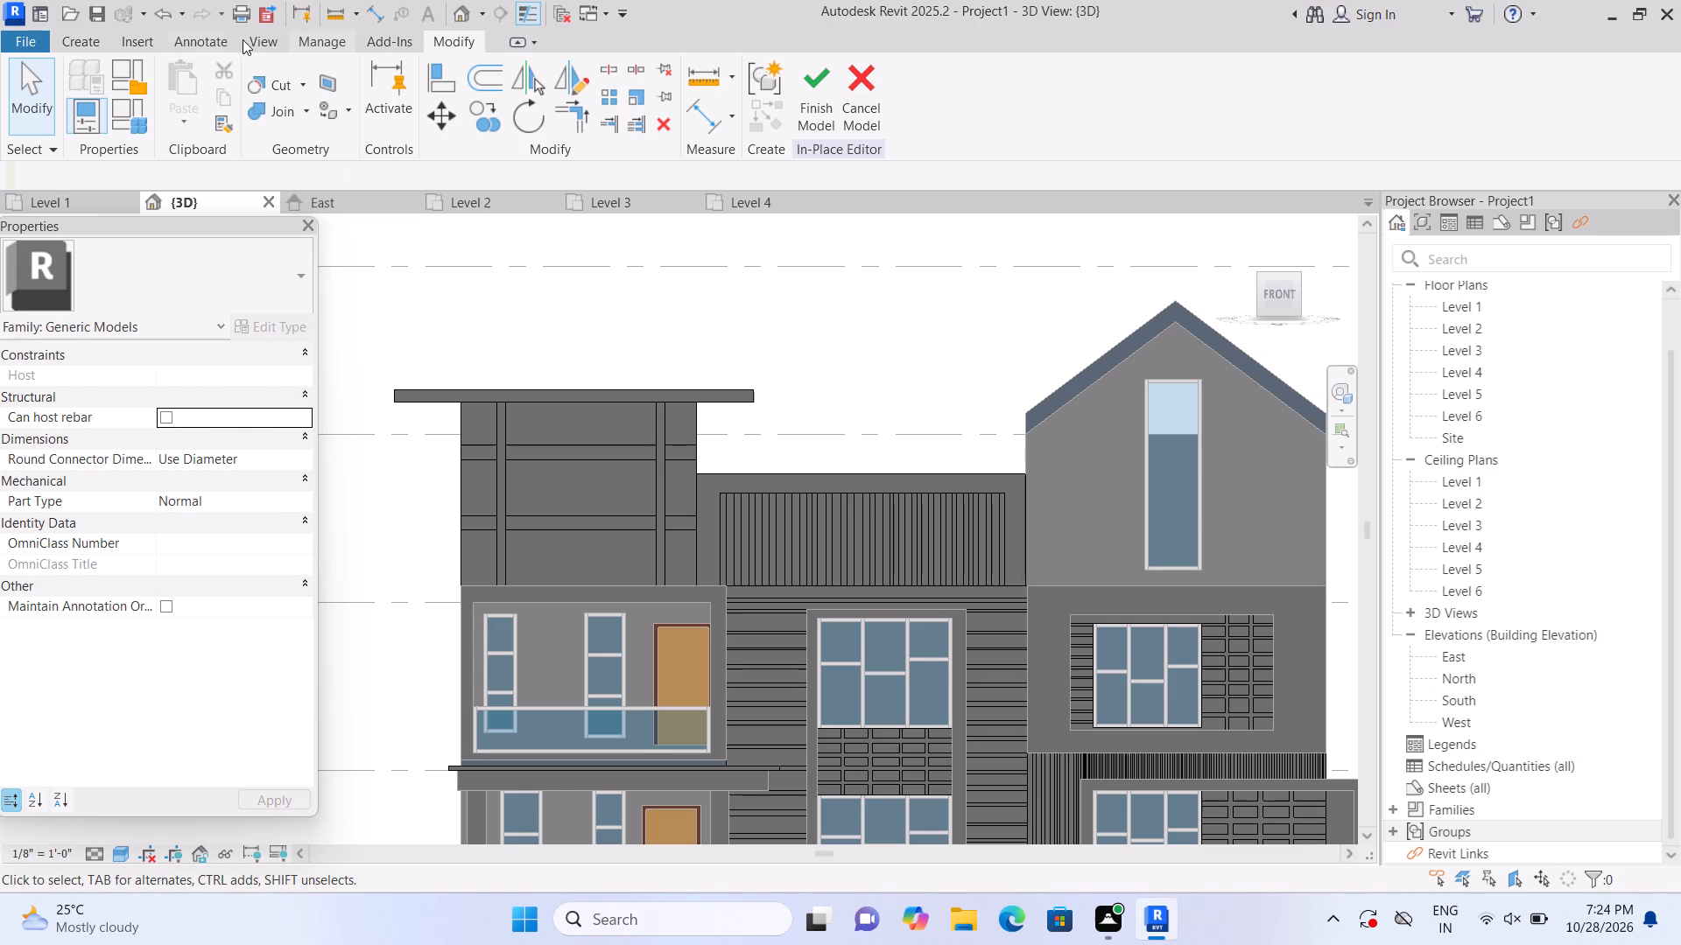
Cut two full-height vertical grooves about 9" wide and 1" deep between the existing vertical ones on the top-floor wall with a void extrusion.
{"action": "left_click", "coordinate": [96, 36]}
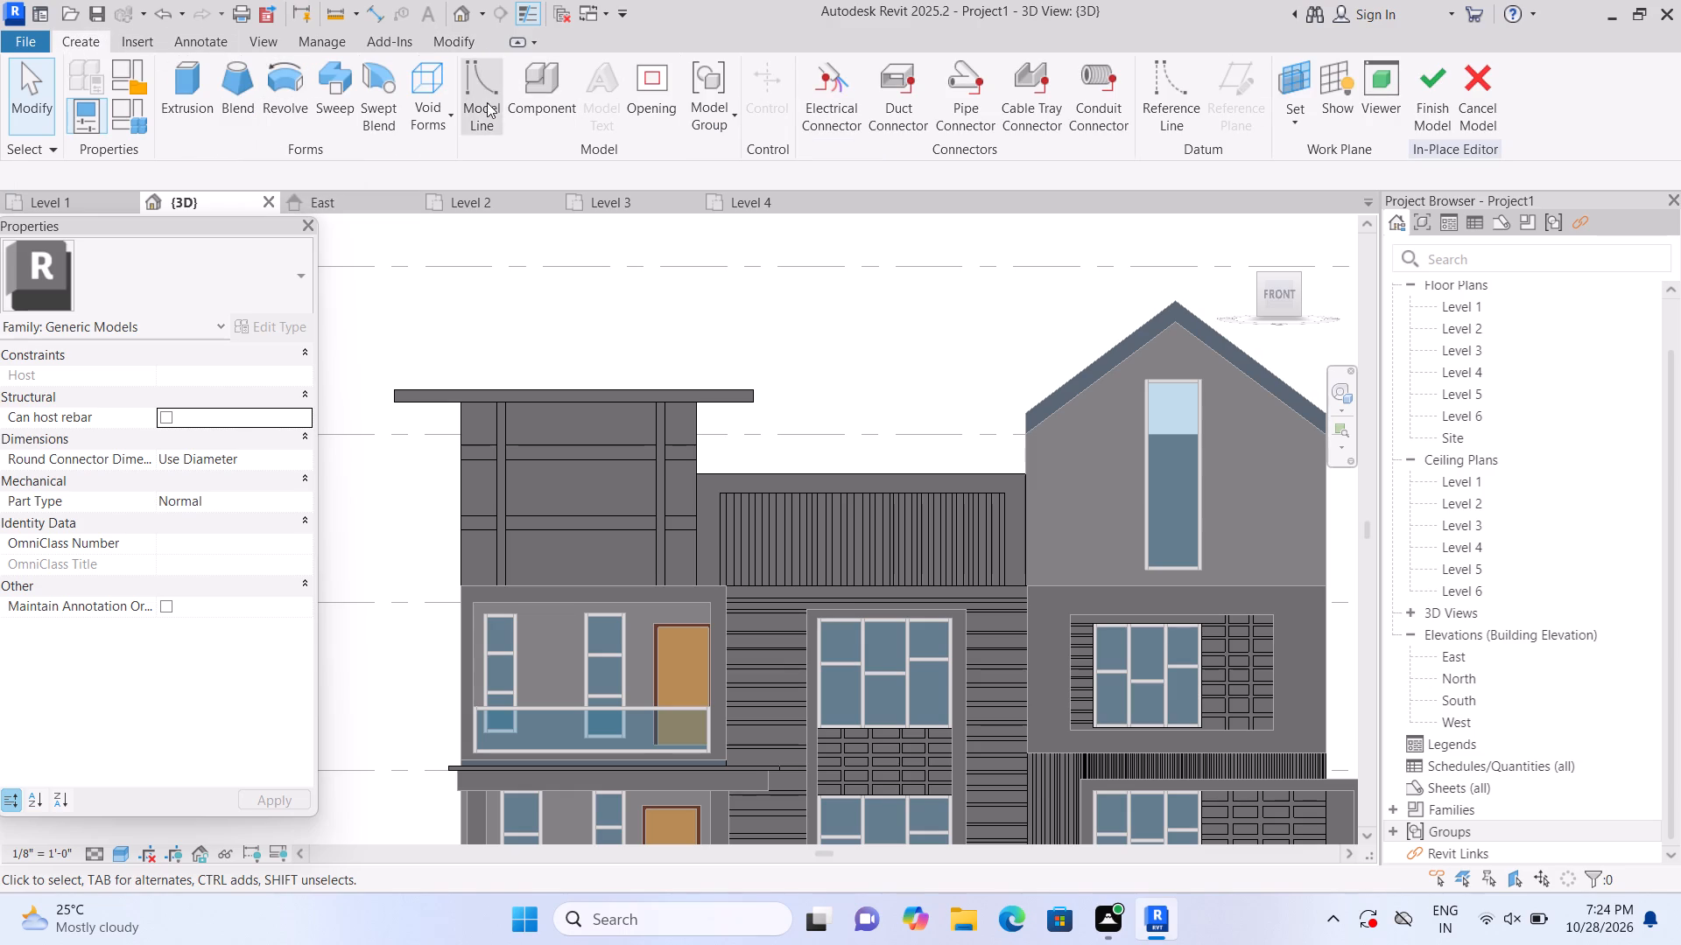
{"action": "left_click", "coordinate": [447, 121]}
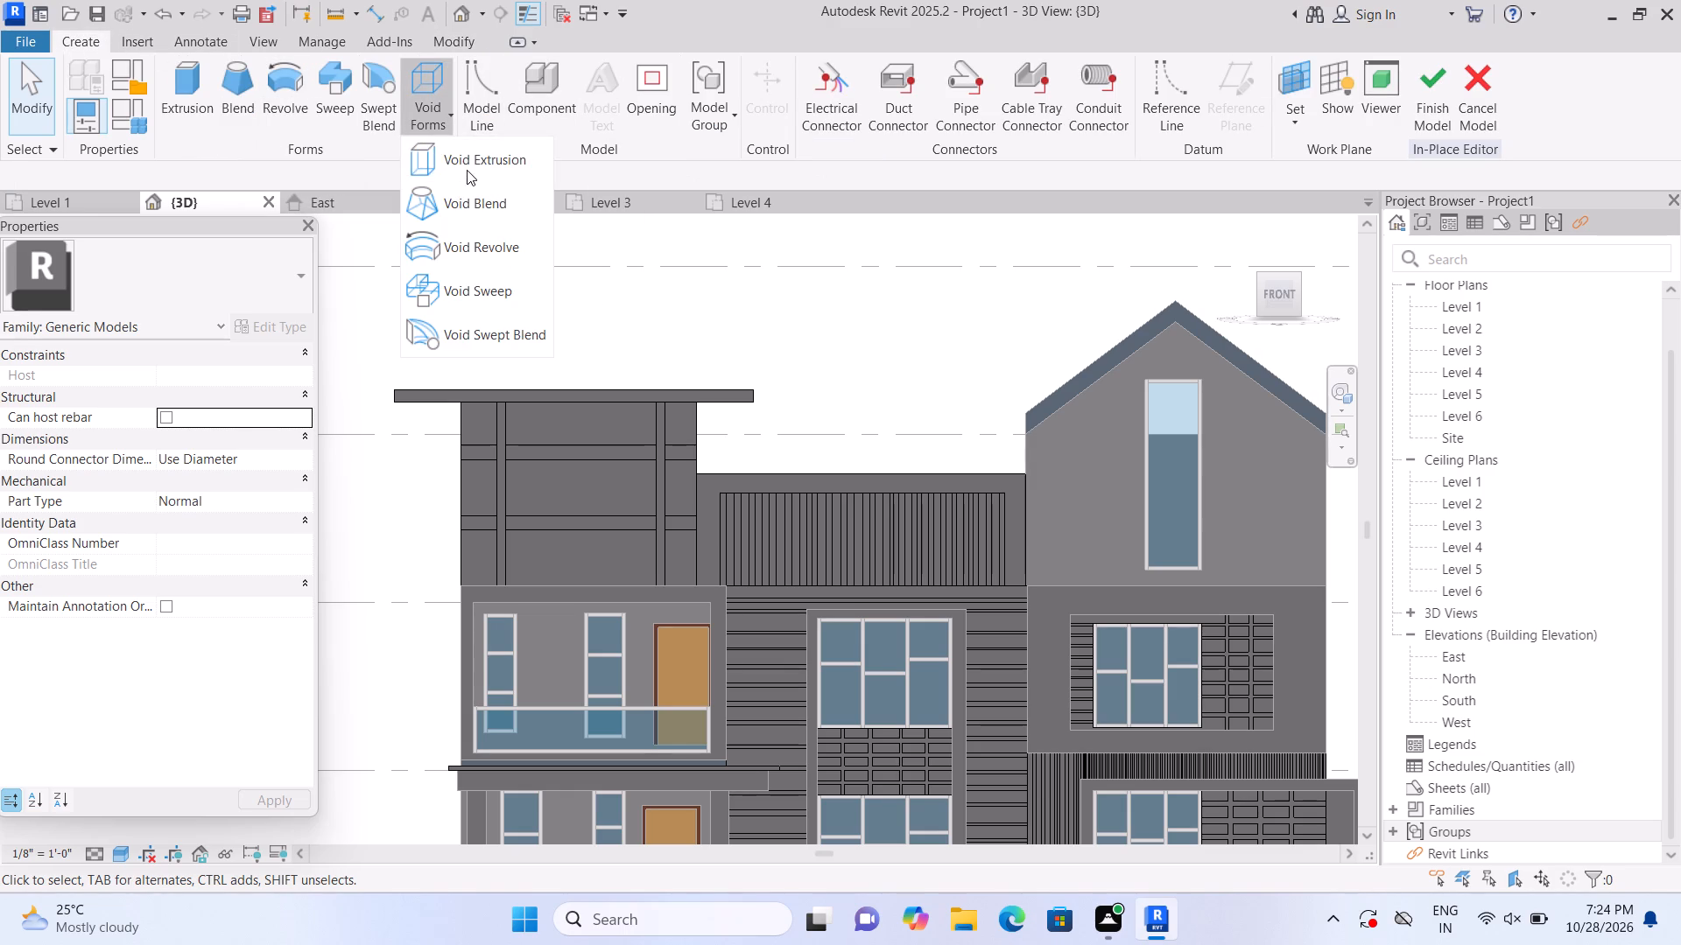
{"action": "left_click", "coordinate": [467, 167]}
{"action": "left_click", "coordinate": [1141, 118]}
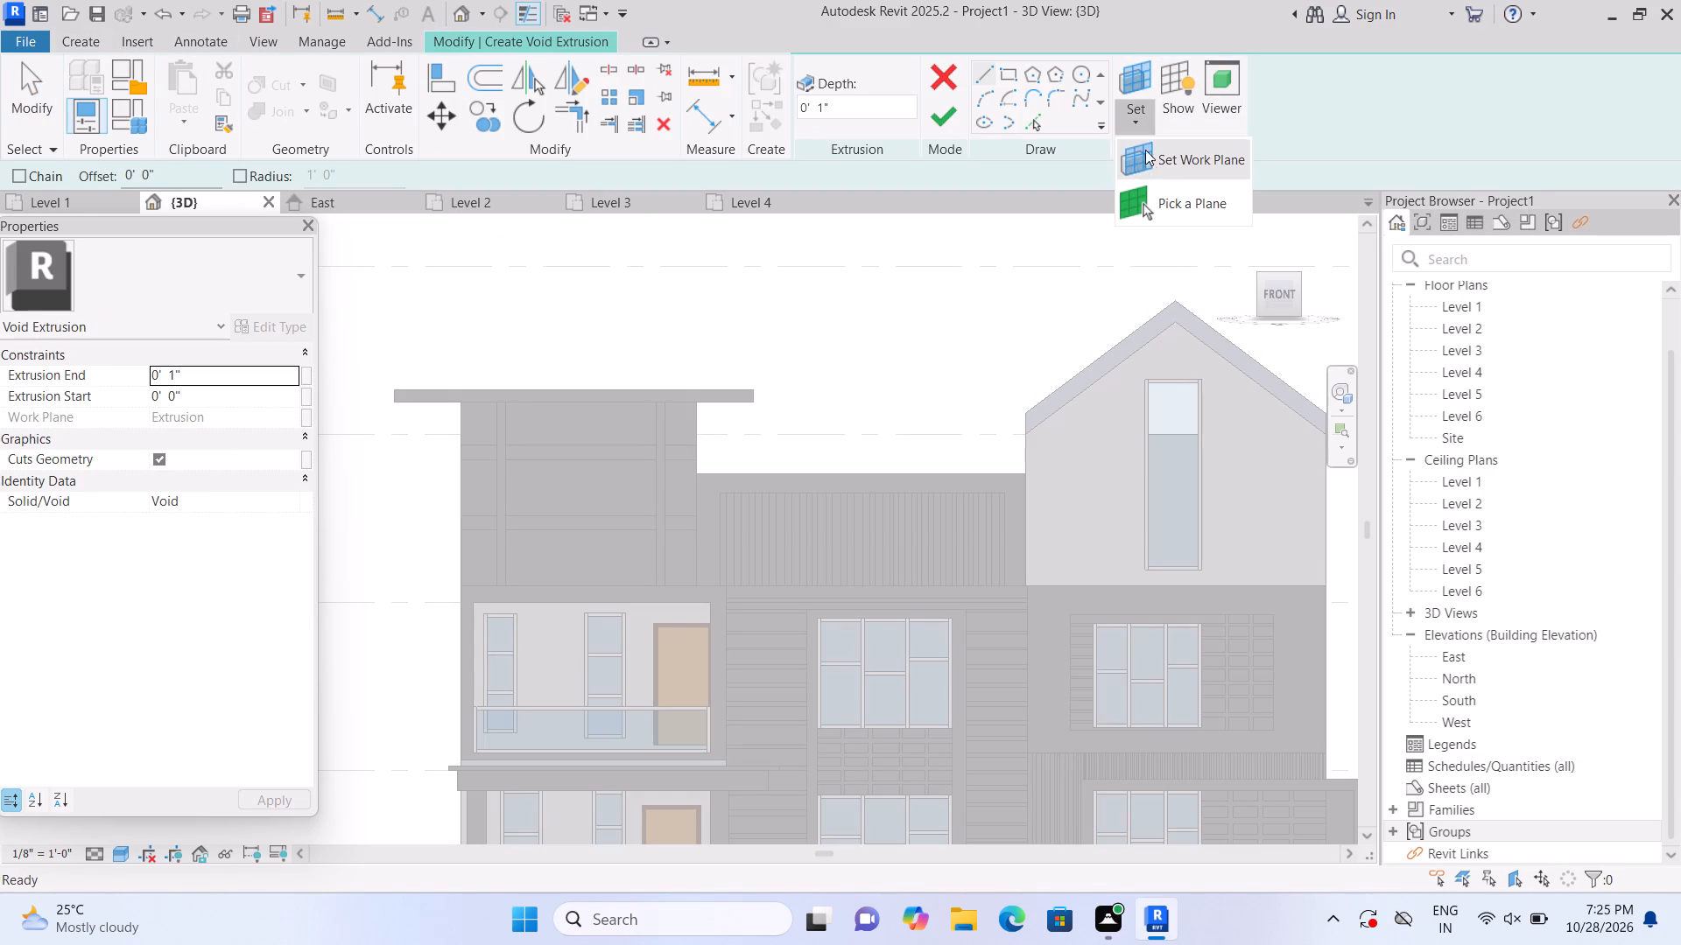
{"action": "left_click", "coordinate": [1148, 195]}
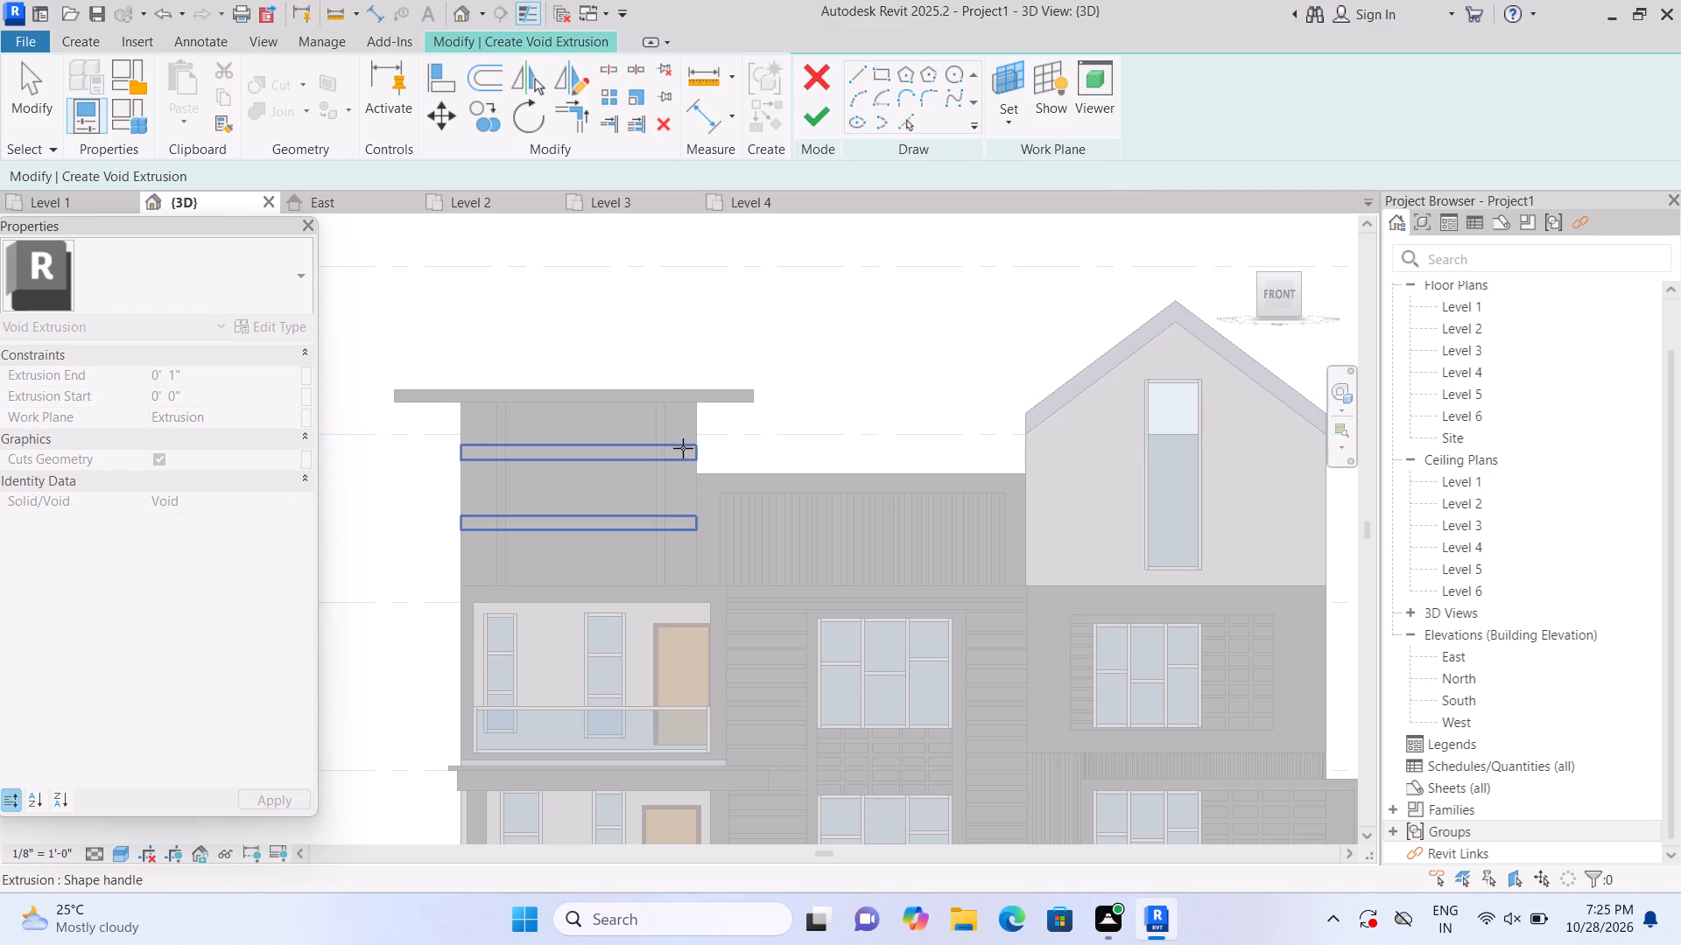
{"action": "left_click", "coordinate": [683, 448]}
{"action": "left_click", "coordinate": [1000, 79]}
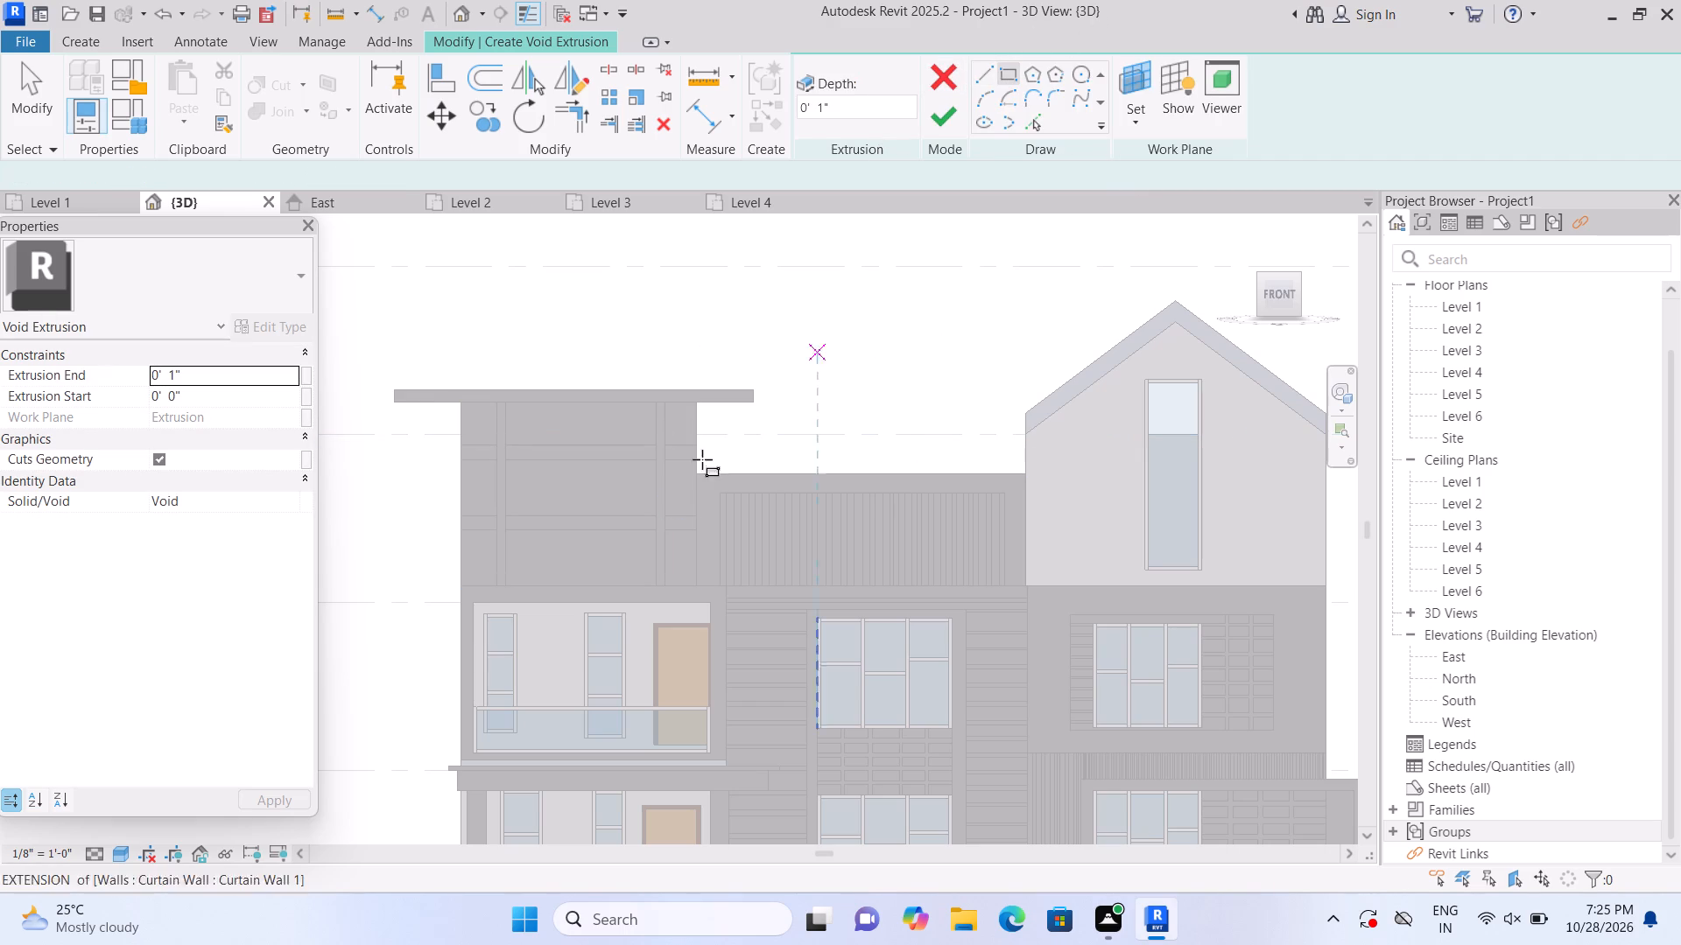
{"action": "left_click", "coordinate": [528, 408]}
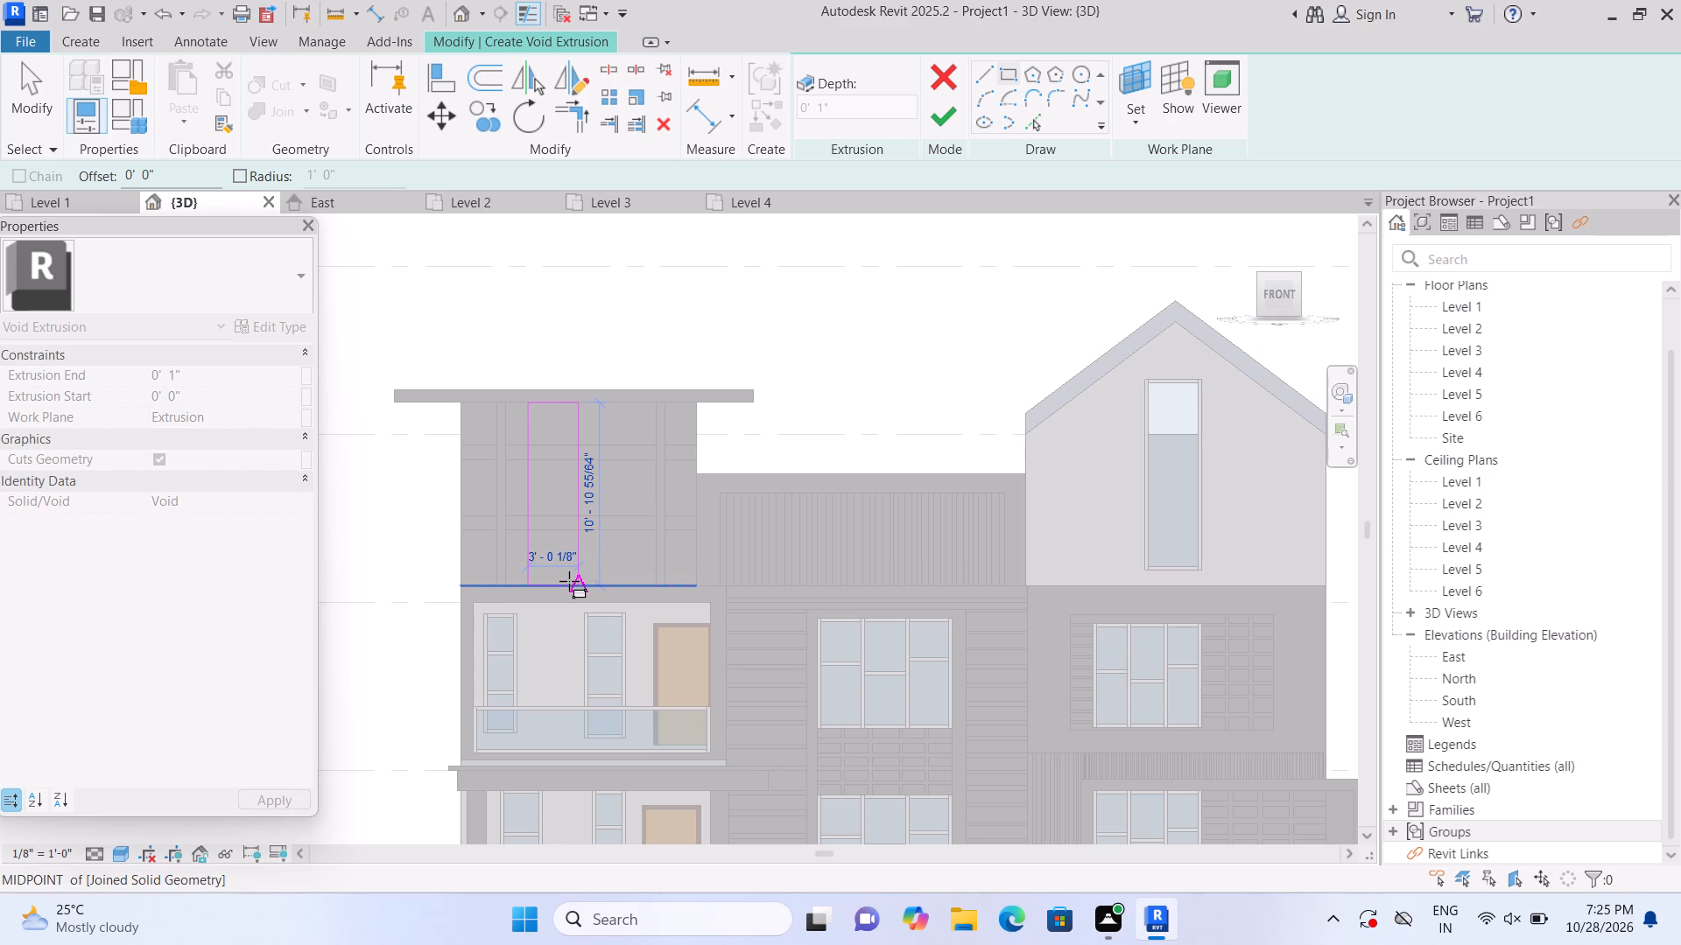
{"action": "left_click", "coordinate": [546, 580]}
{"action": "key", "text": "Escape"}
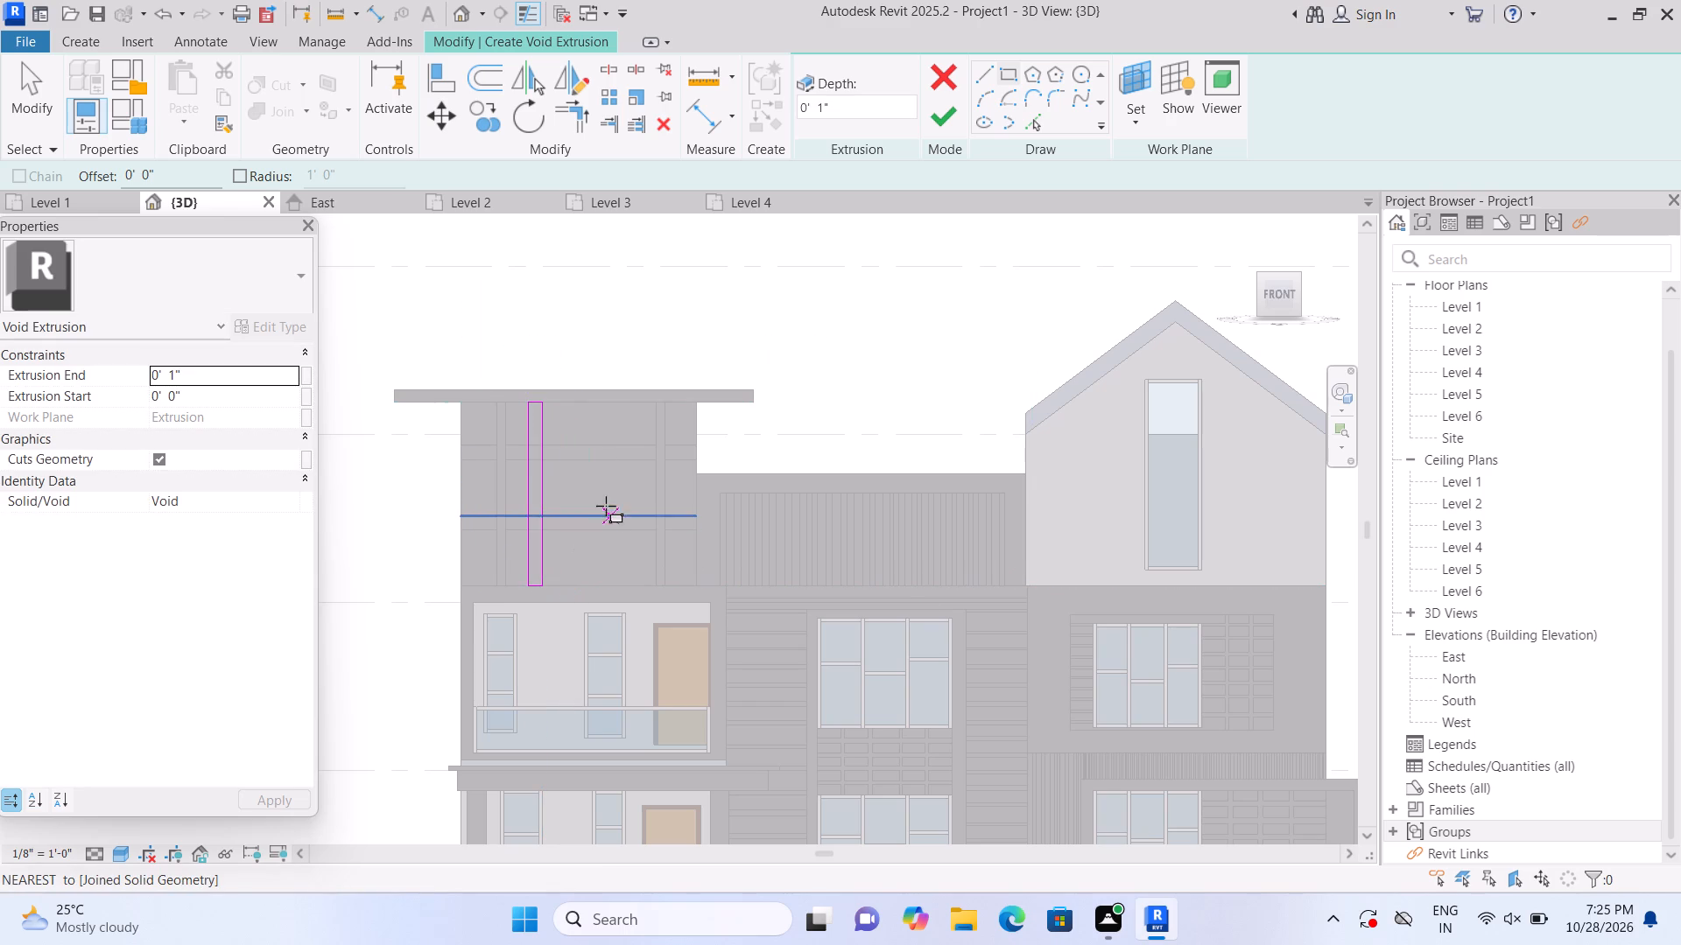
{"action": "left_click", "coordinate": [613, 403]}
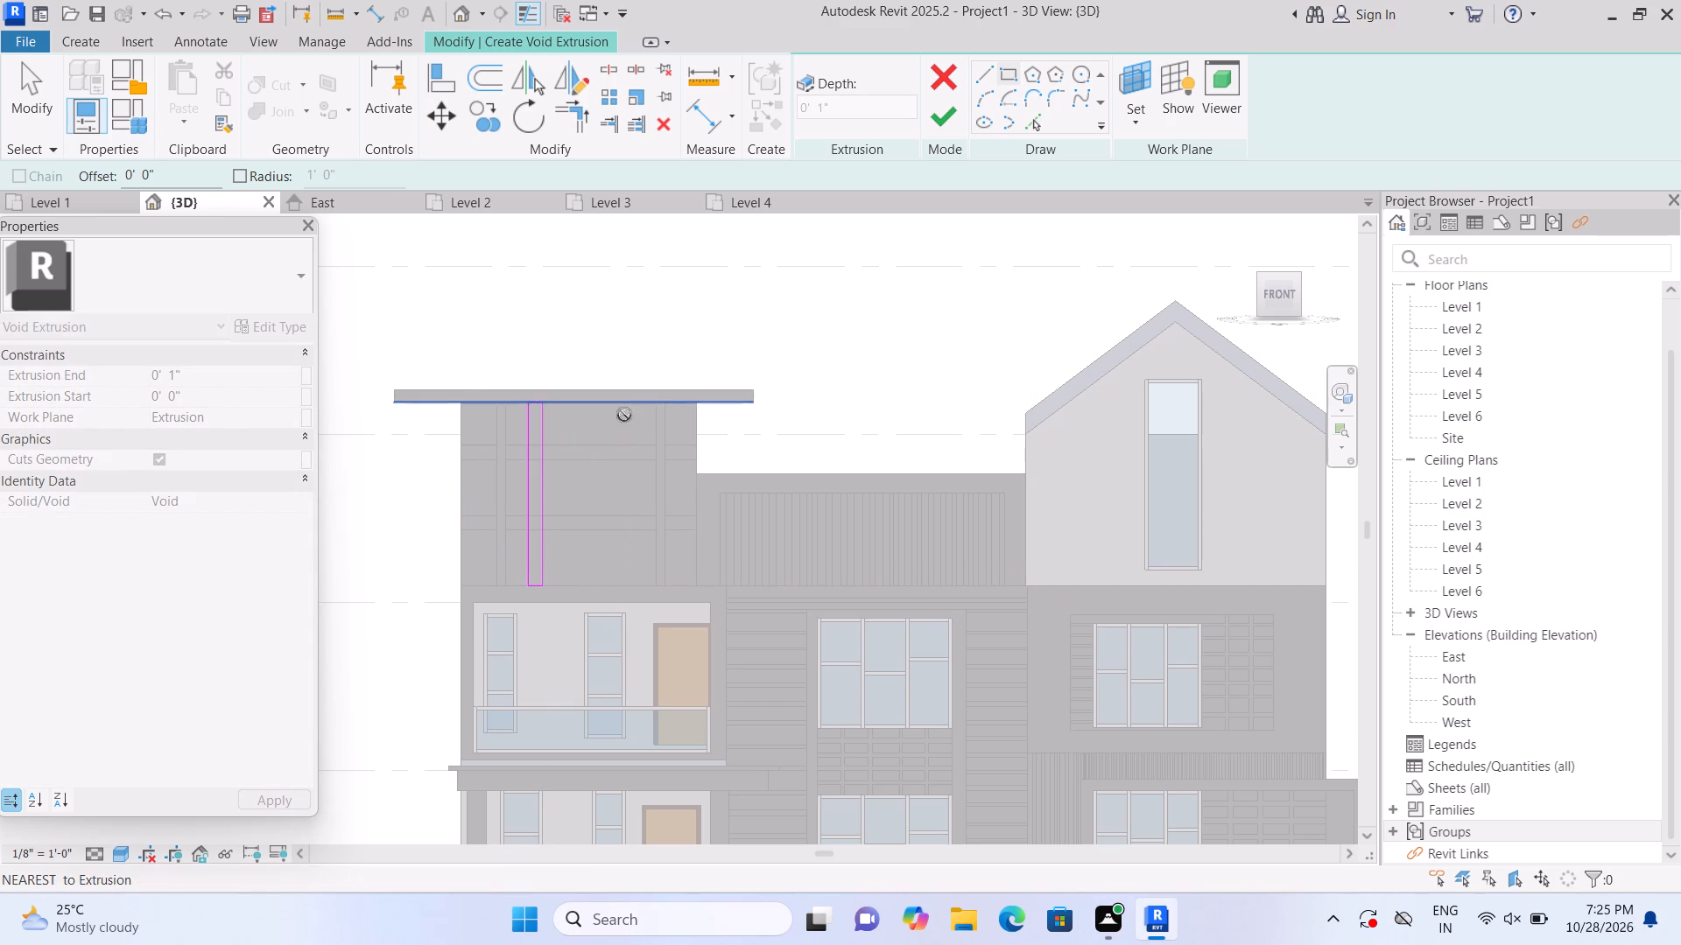
{"action": "left_click", "coordinate": [632, 580]}
{"action": "key", "text": "Escape"}
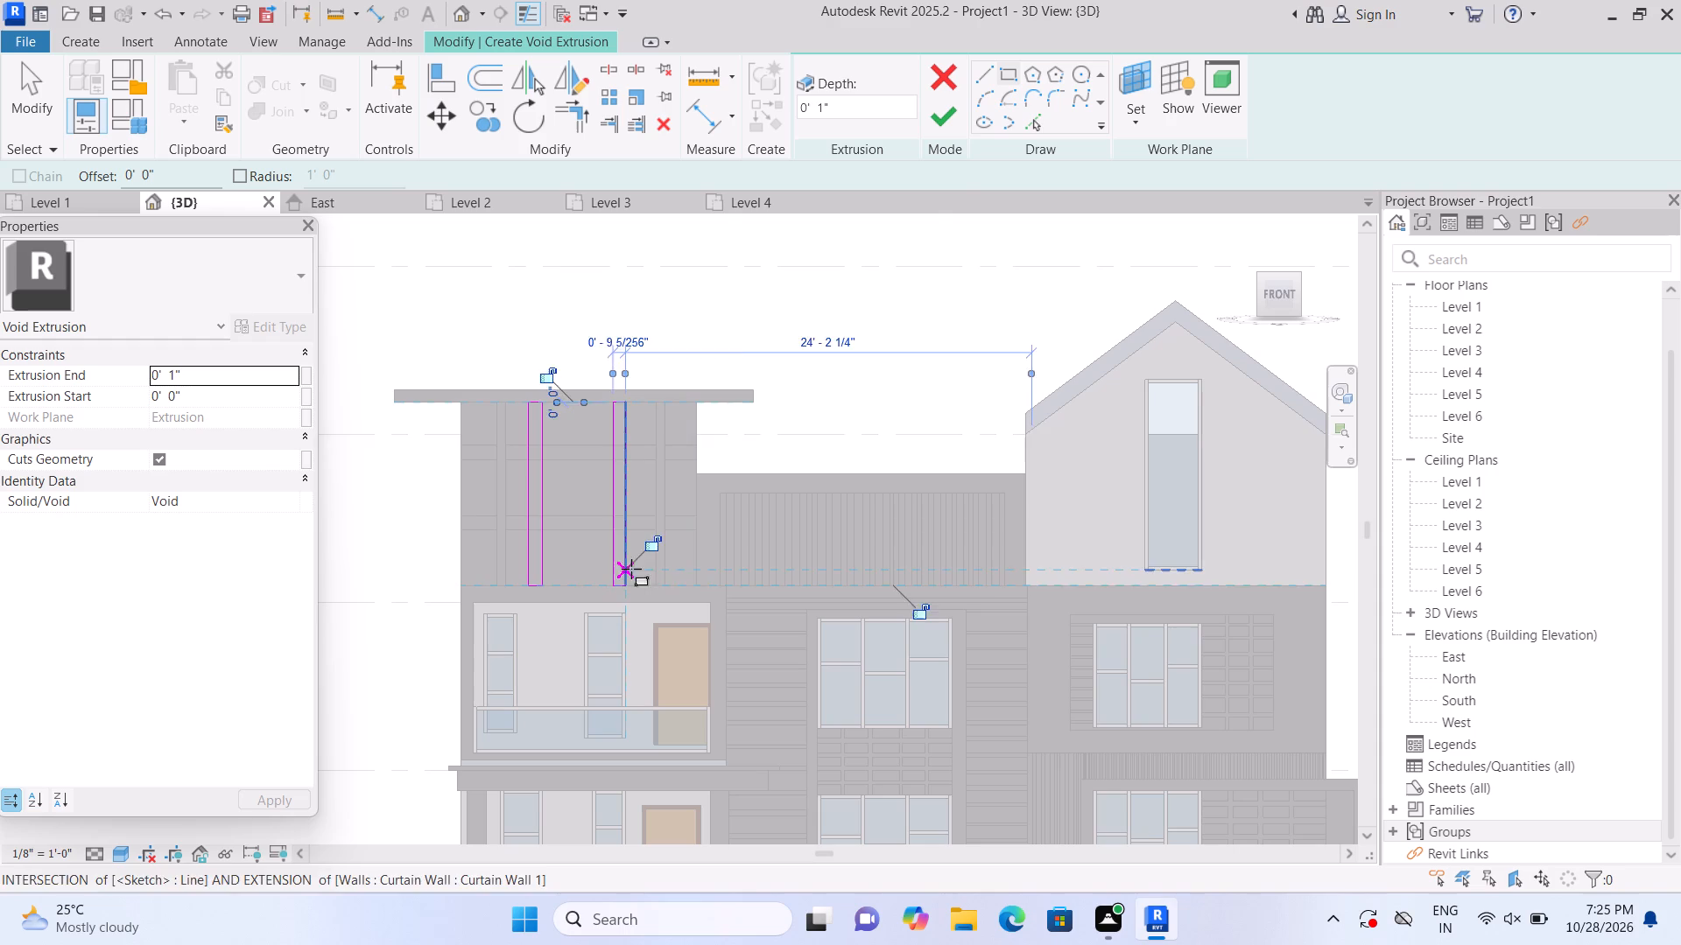
{"action": "left_click", "coordinate": [953, 127]}
{"action": "left_click", "coordinate": [928, 369]}
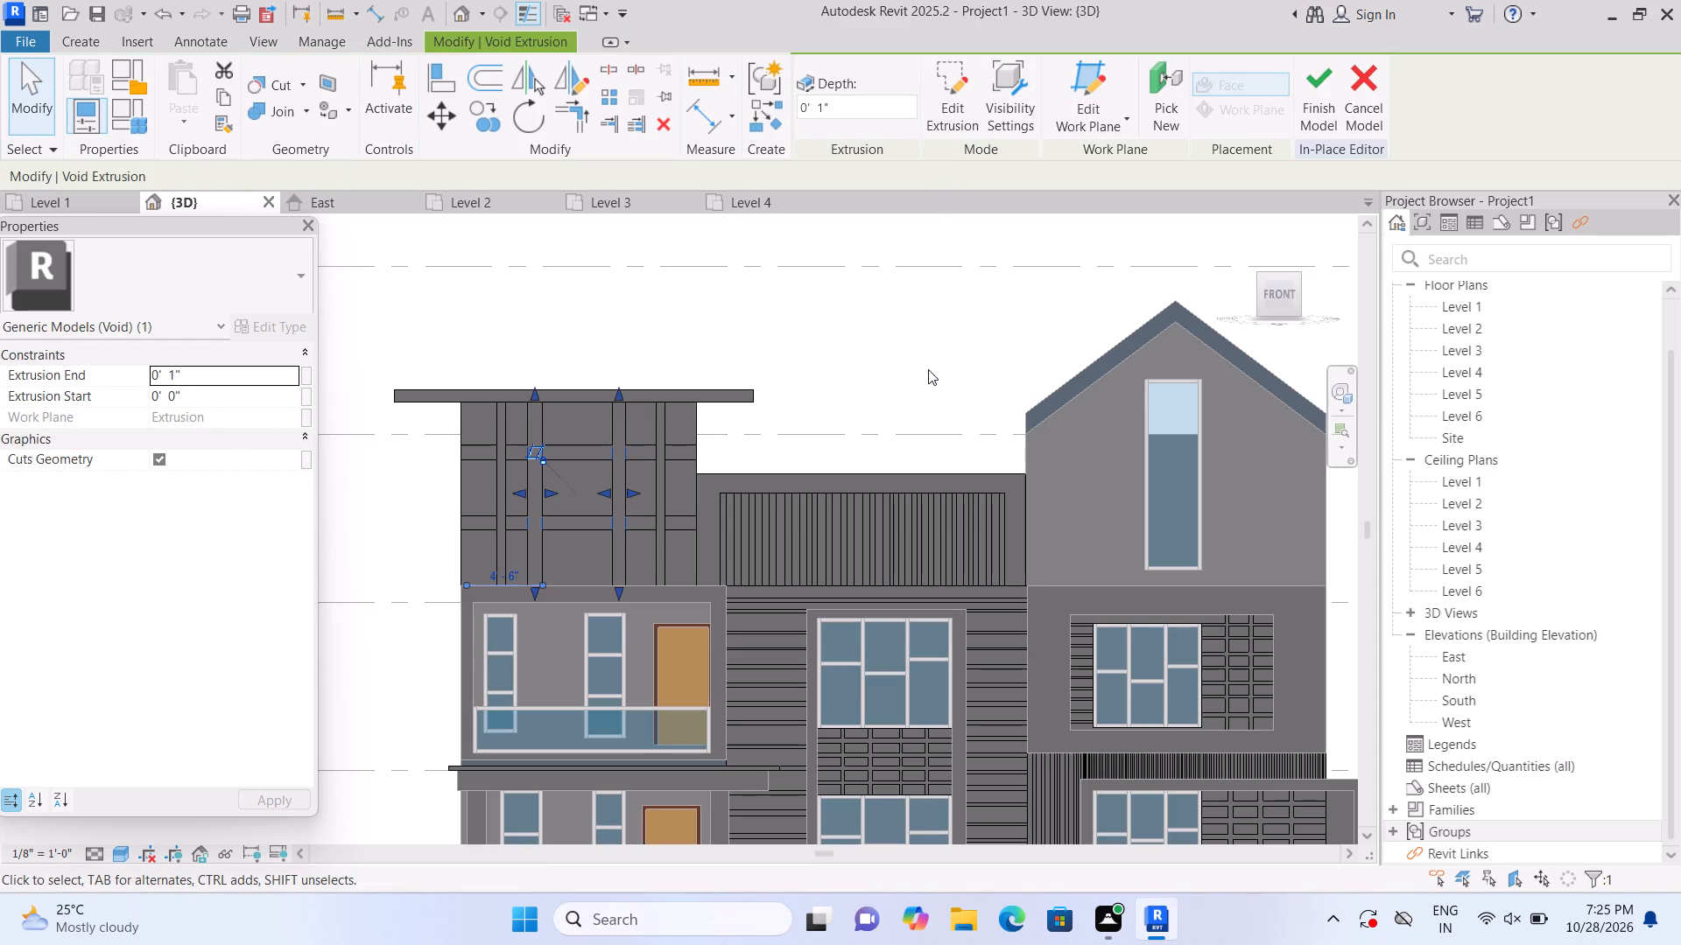
Examine the grooved top-floor wall and the whole facade in the home 3D view.
{"action": "scroll", "coordinate": [924, 372], "scroll_direction": "down", "scroll_amount": 3}
{"action": "left_click", "coordinate": [1239, 226]}
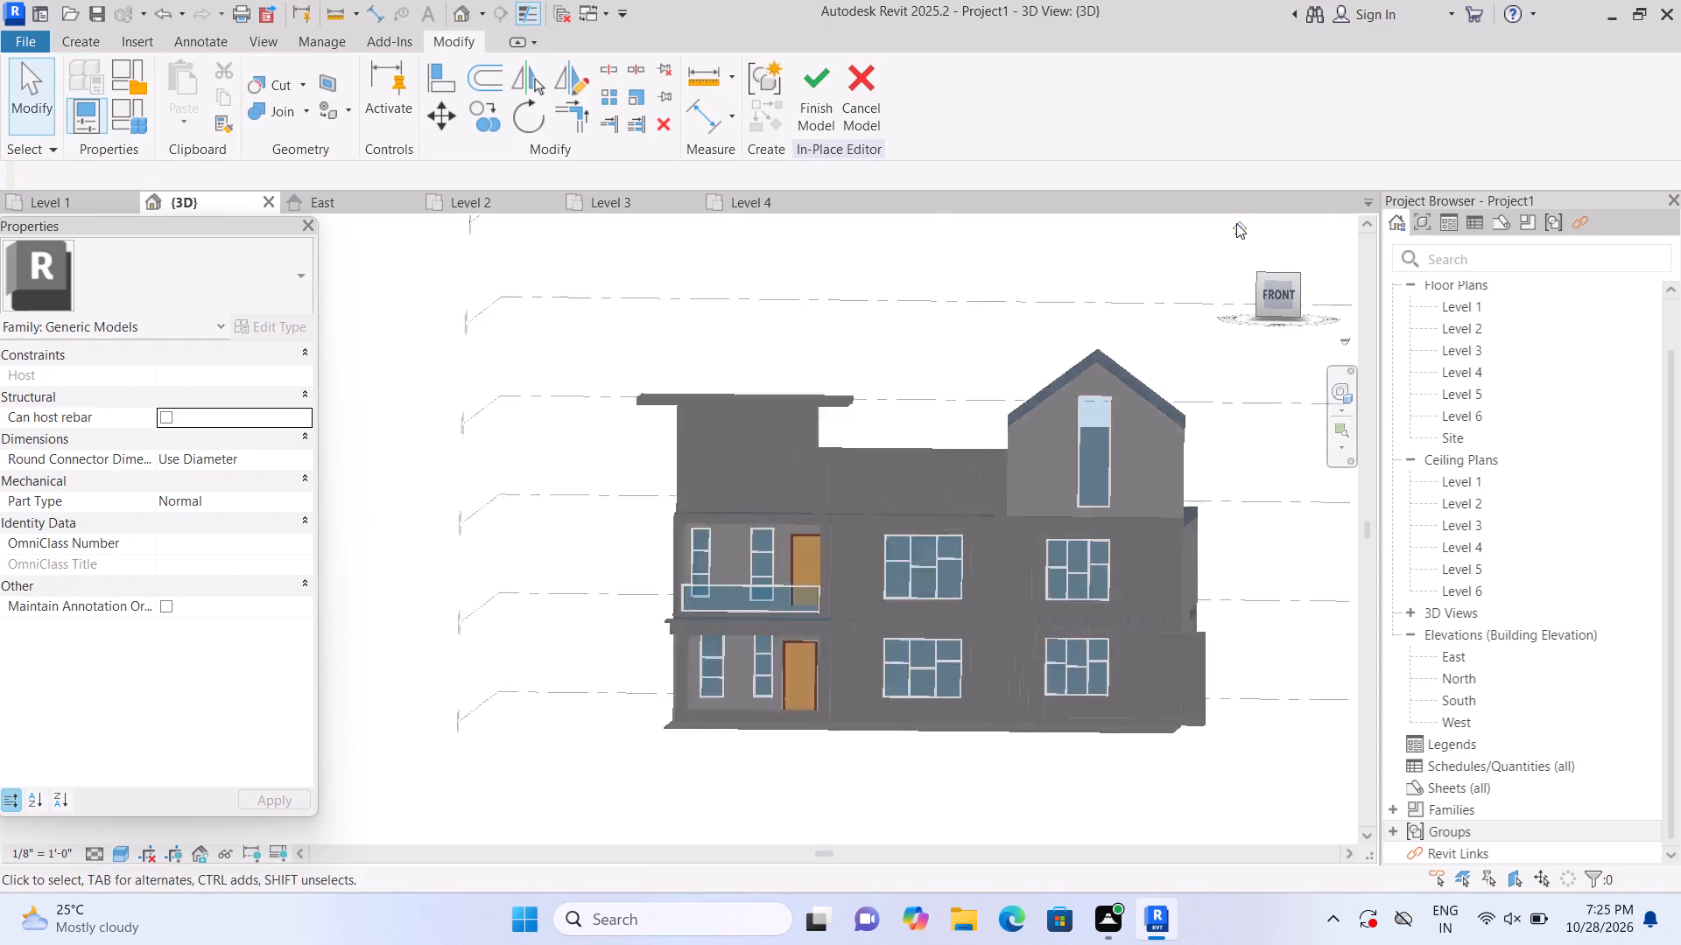
{"action": "scroll", "coordinate": [373, 628], "scroll_direction": "up", "scroll_amount": 6}
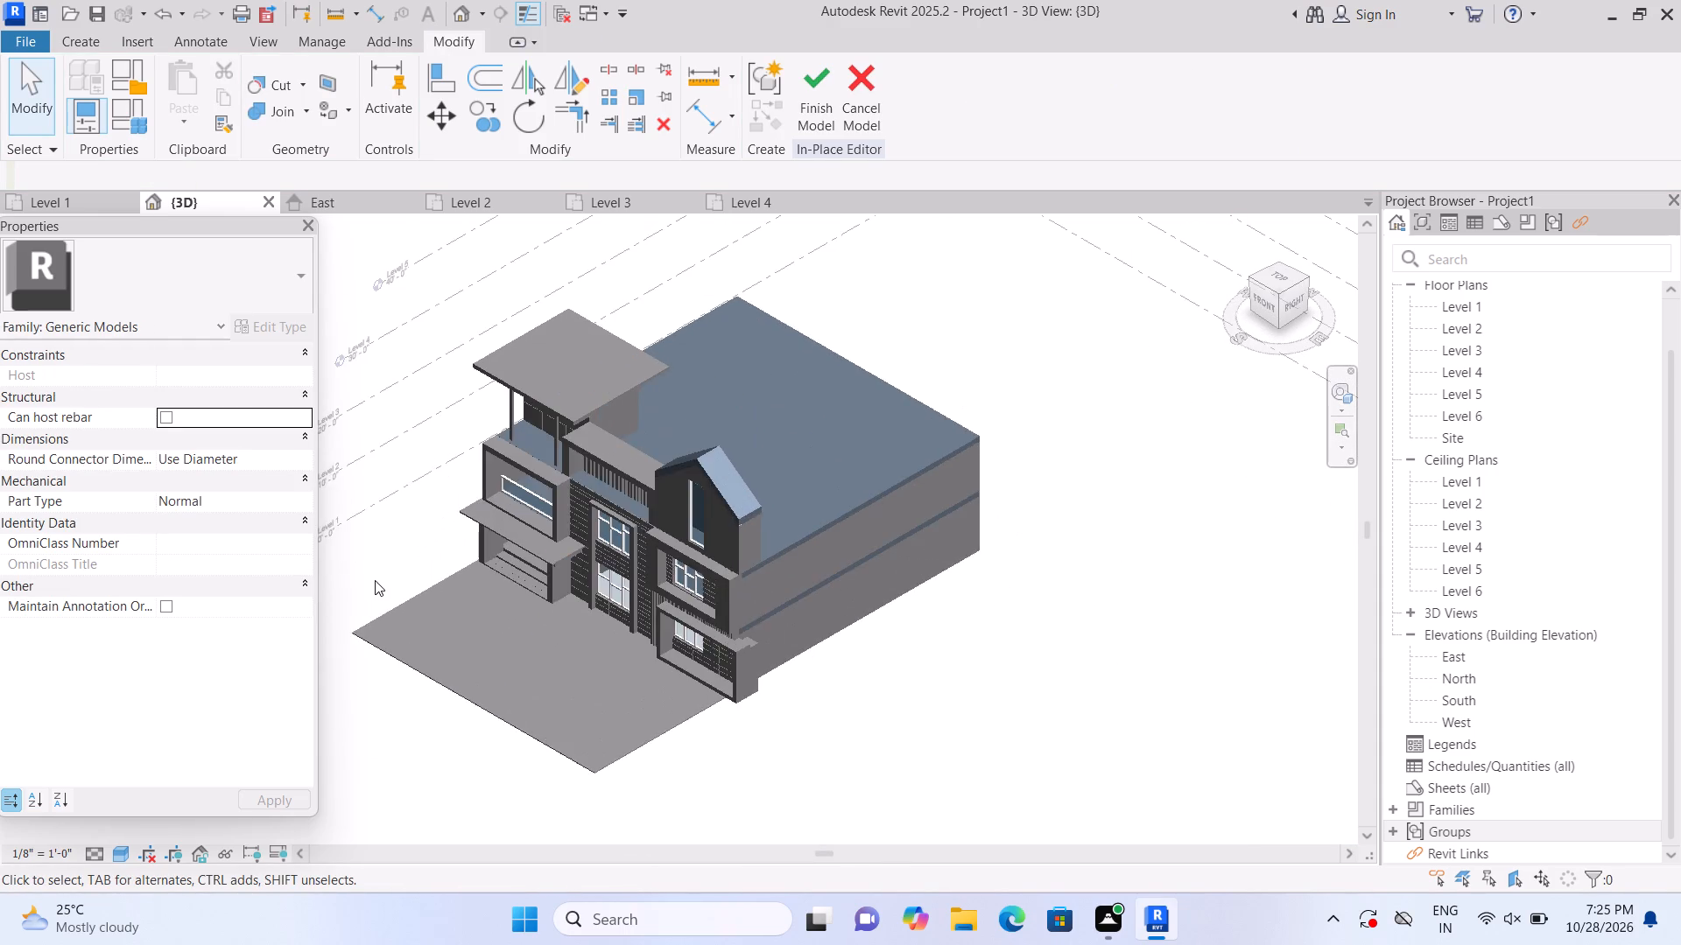
{"action": "scroll", "coordinate": [375, 580], "scroll_direction": "up", "scroll_amount": 1}
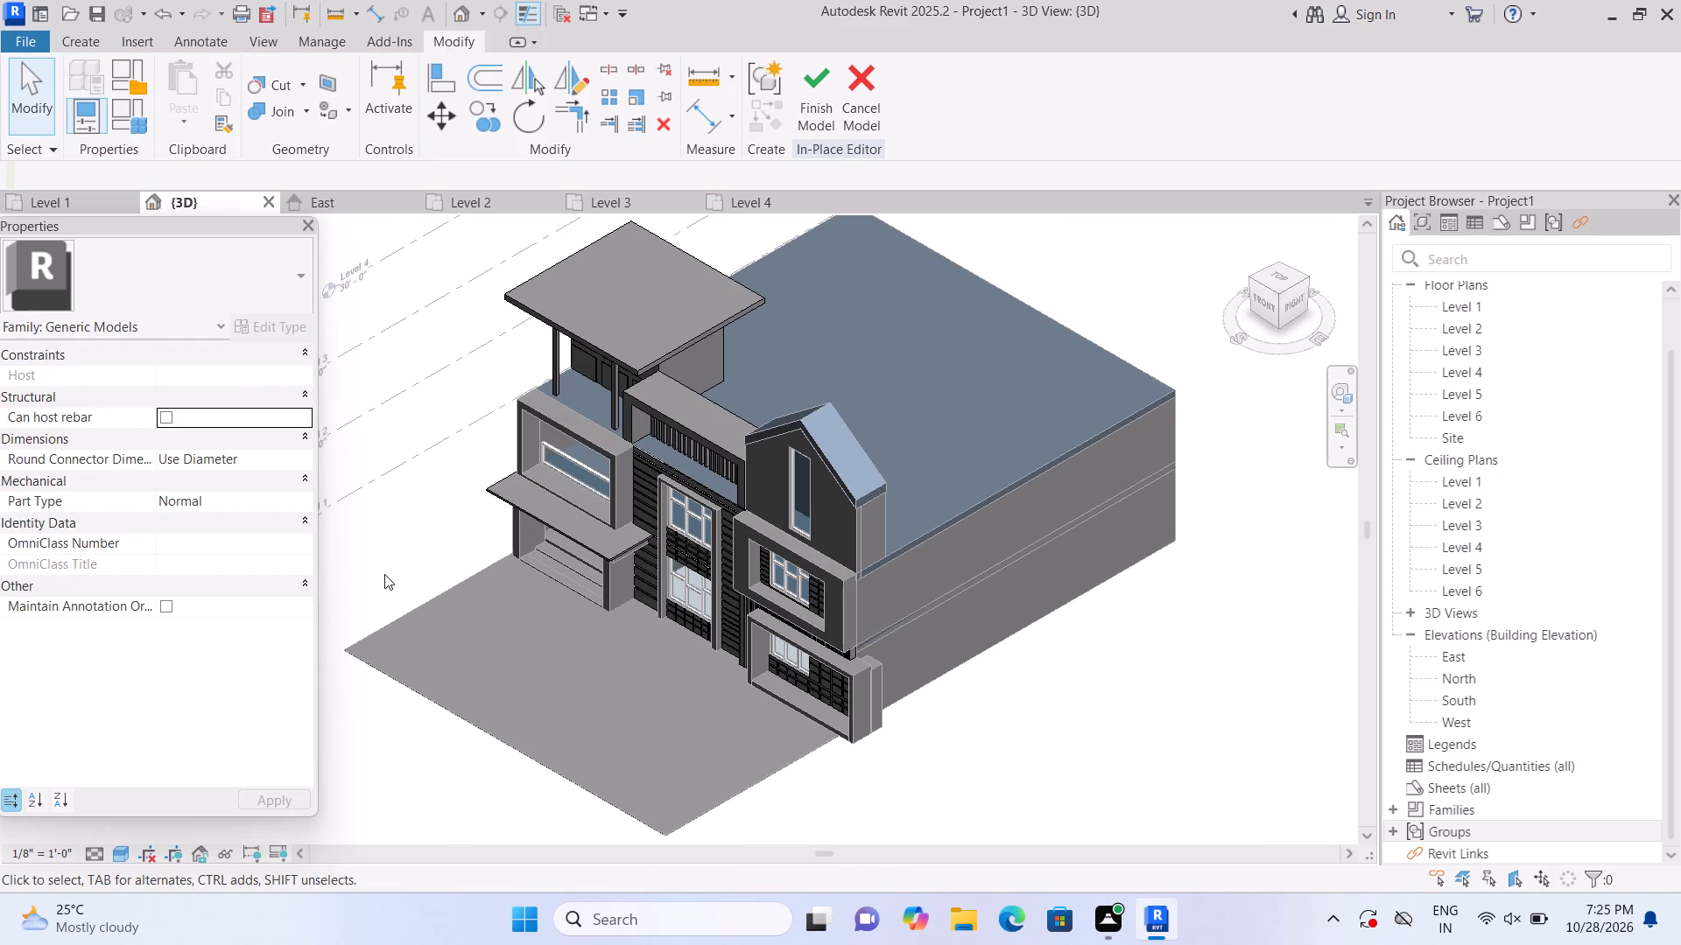
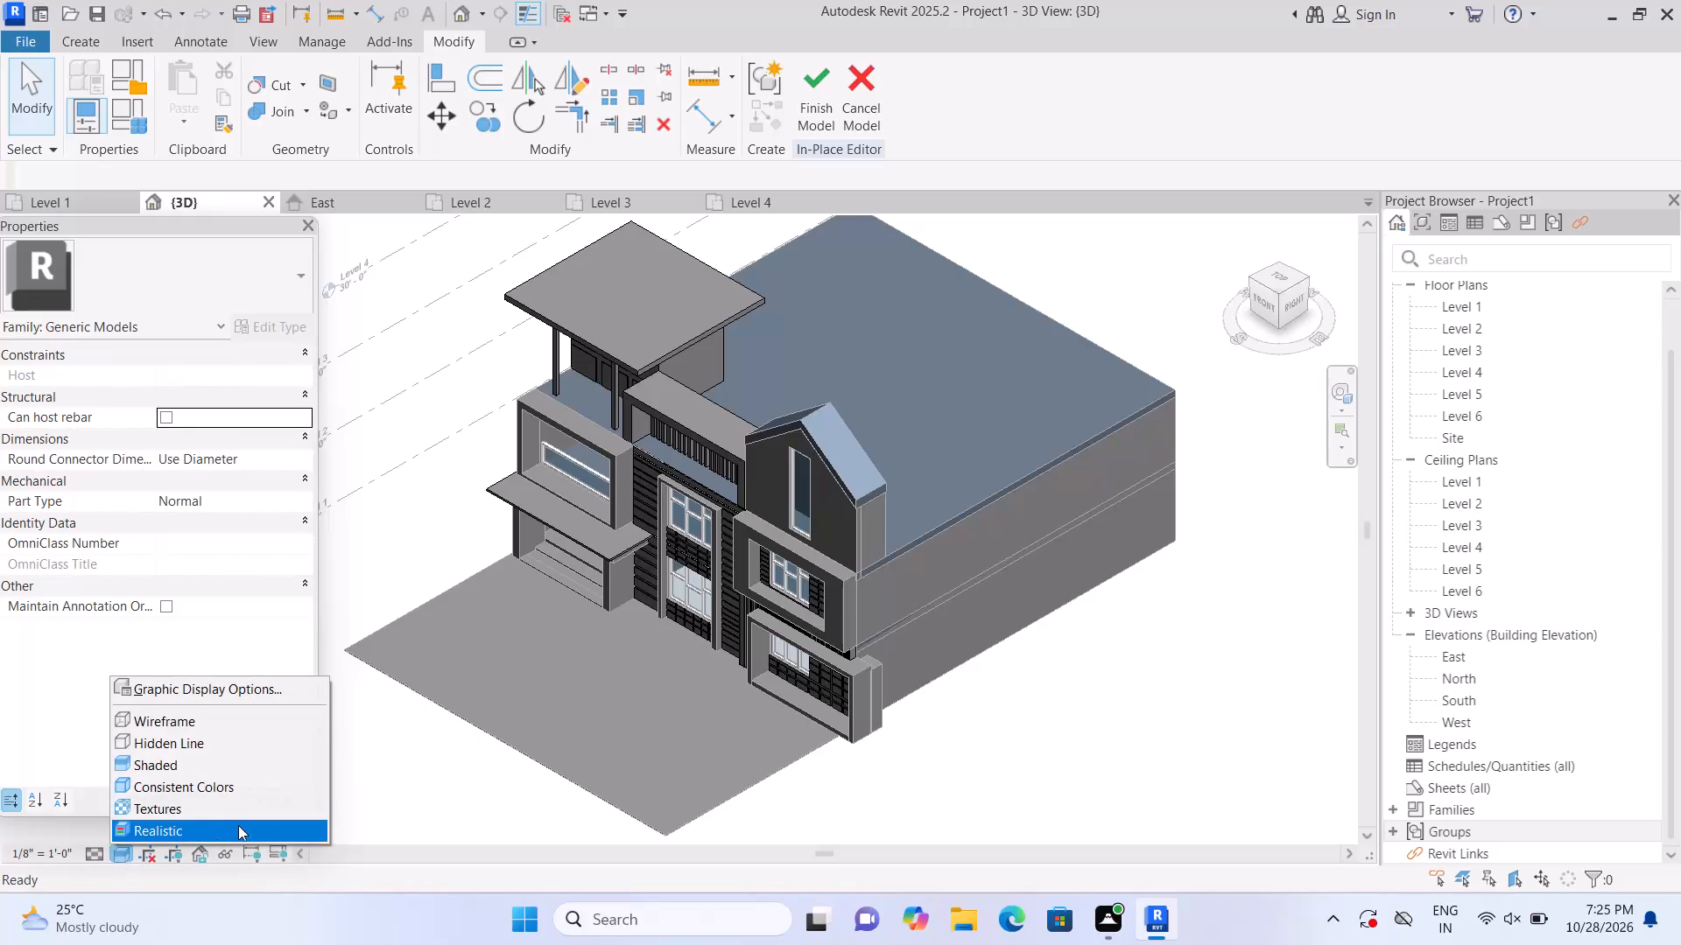
Set the 3D view's visual style to Realistic.
{"action": "left_click", "coordinate": [245, 822]}
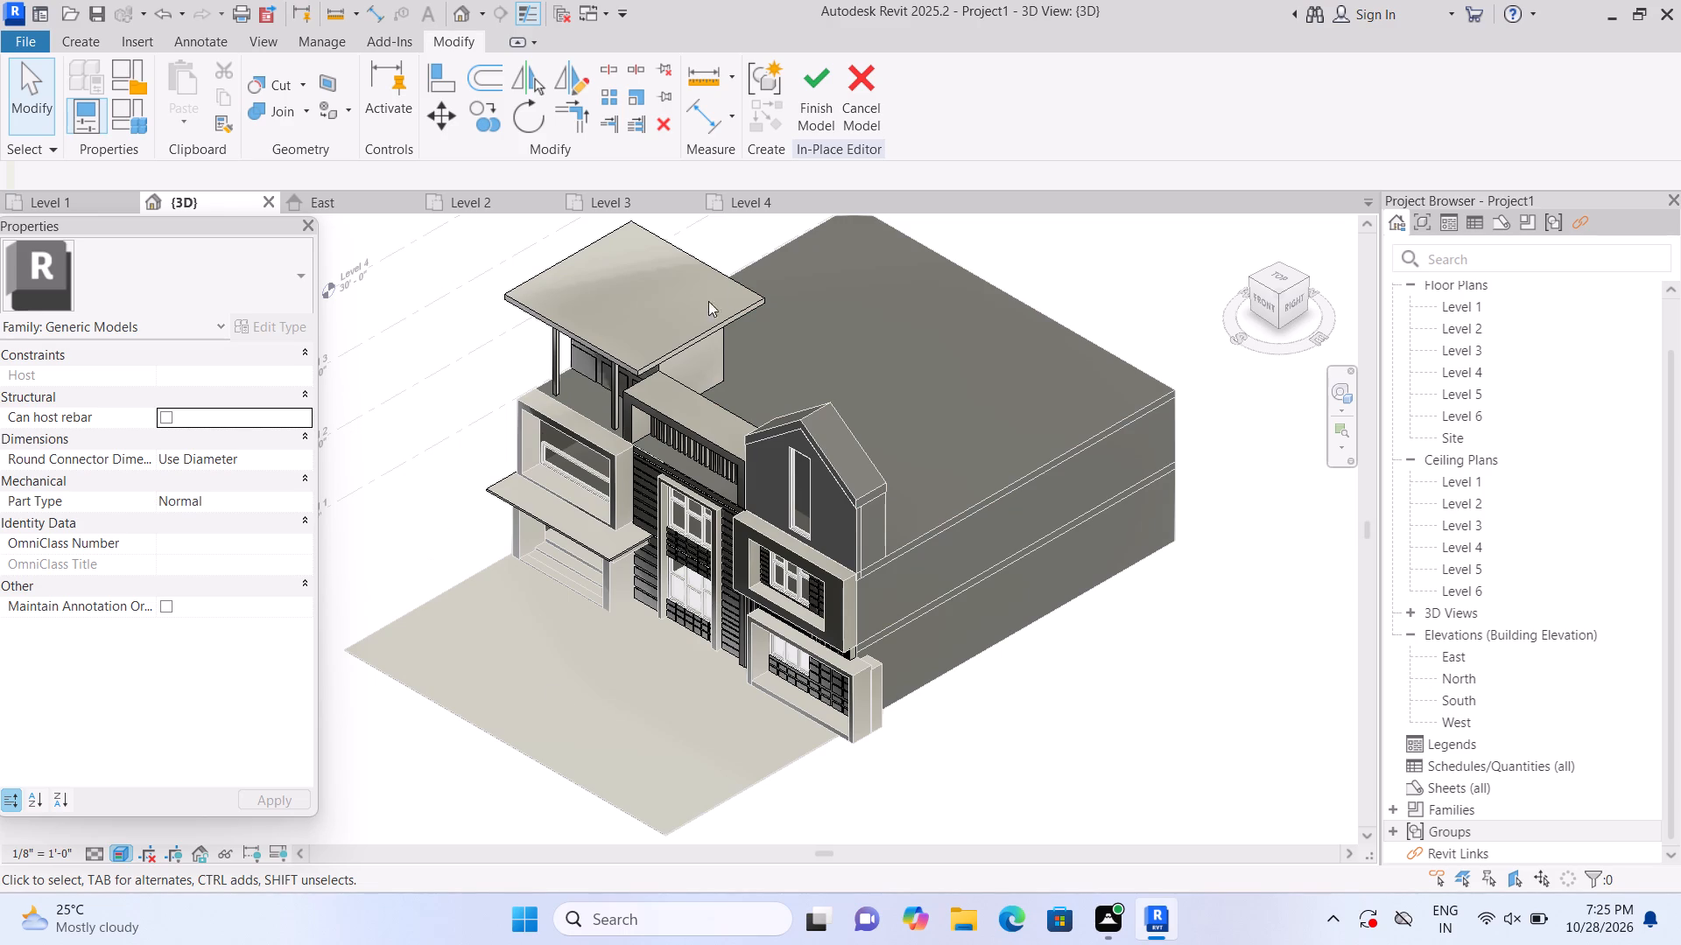
Finish the in-place facade model and return to the project environment without saving yet.
{"action": "left_click", "coordinate": [819, 120]}
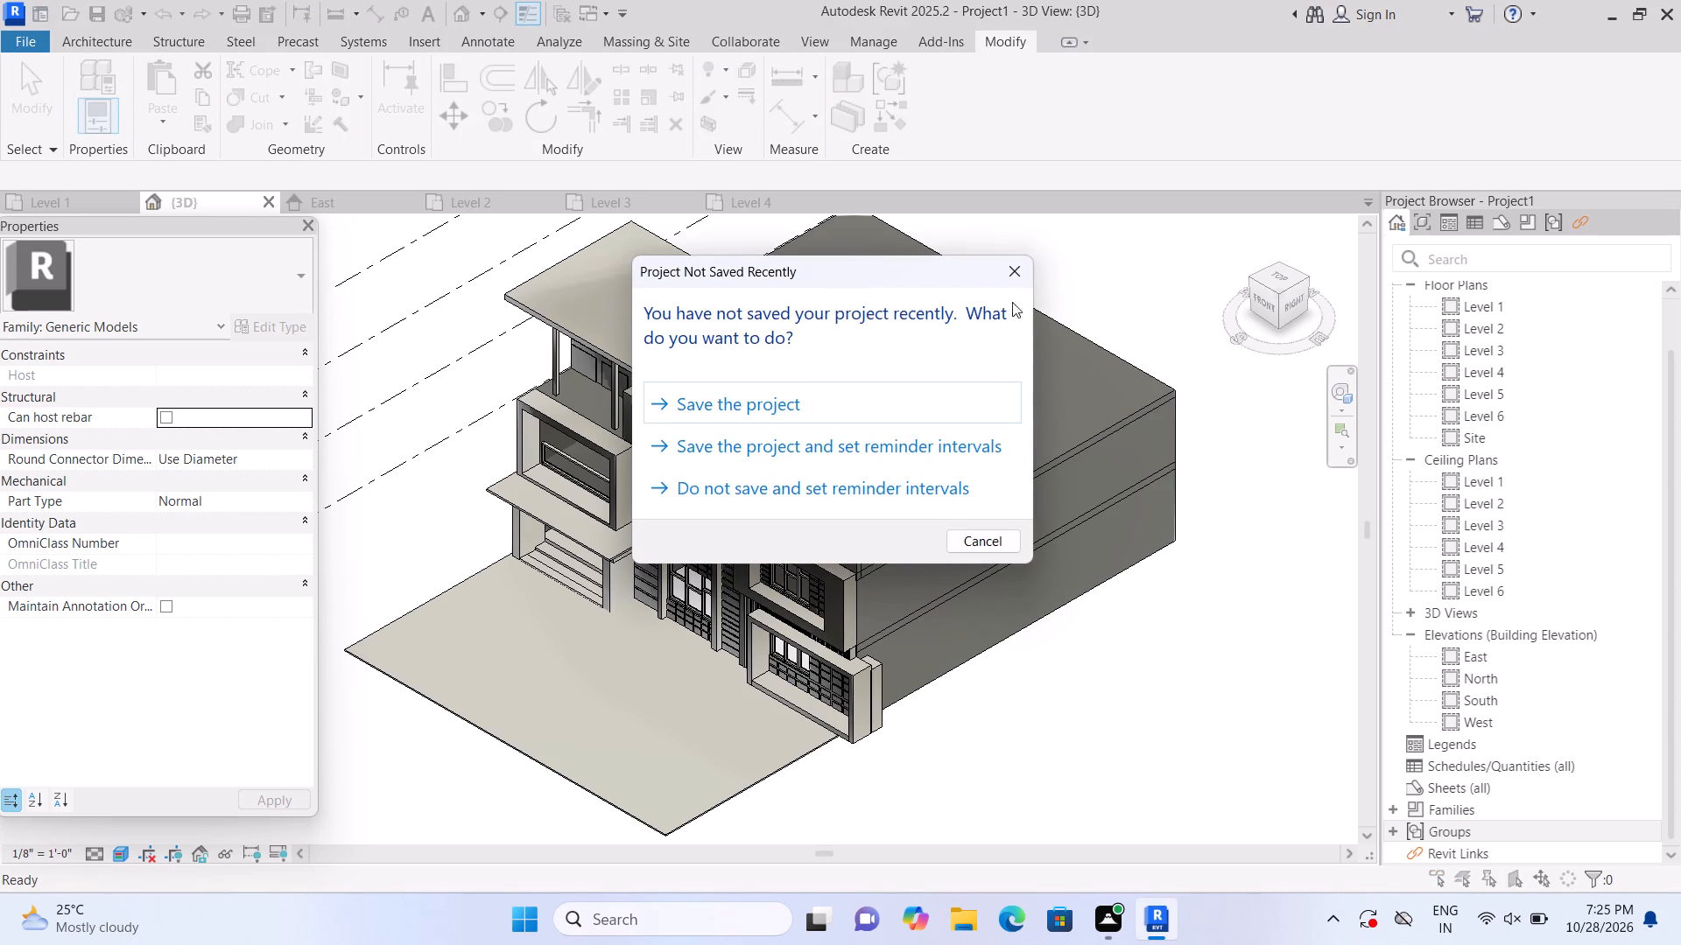
{"action": "left_click", "coordinate": [1002, 281]}
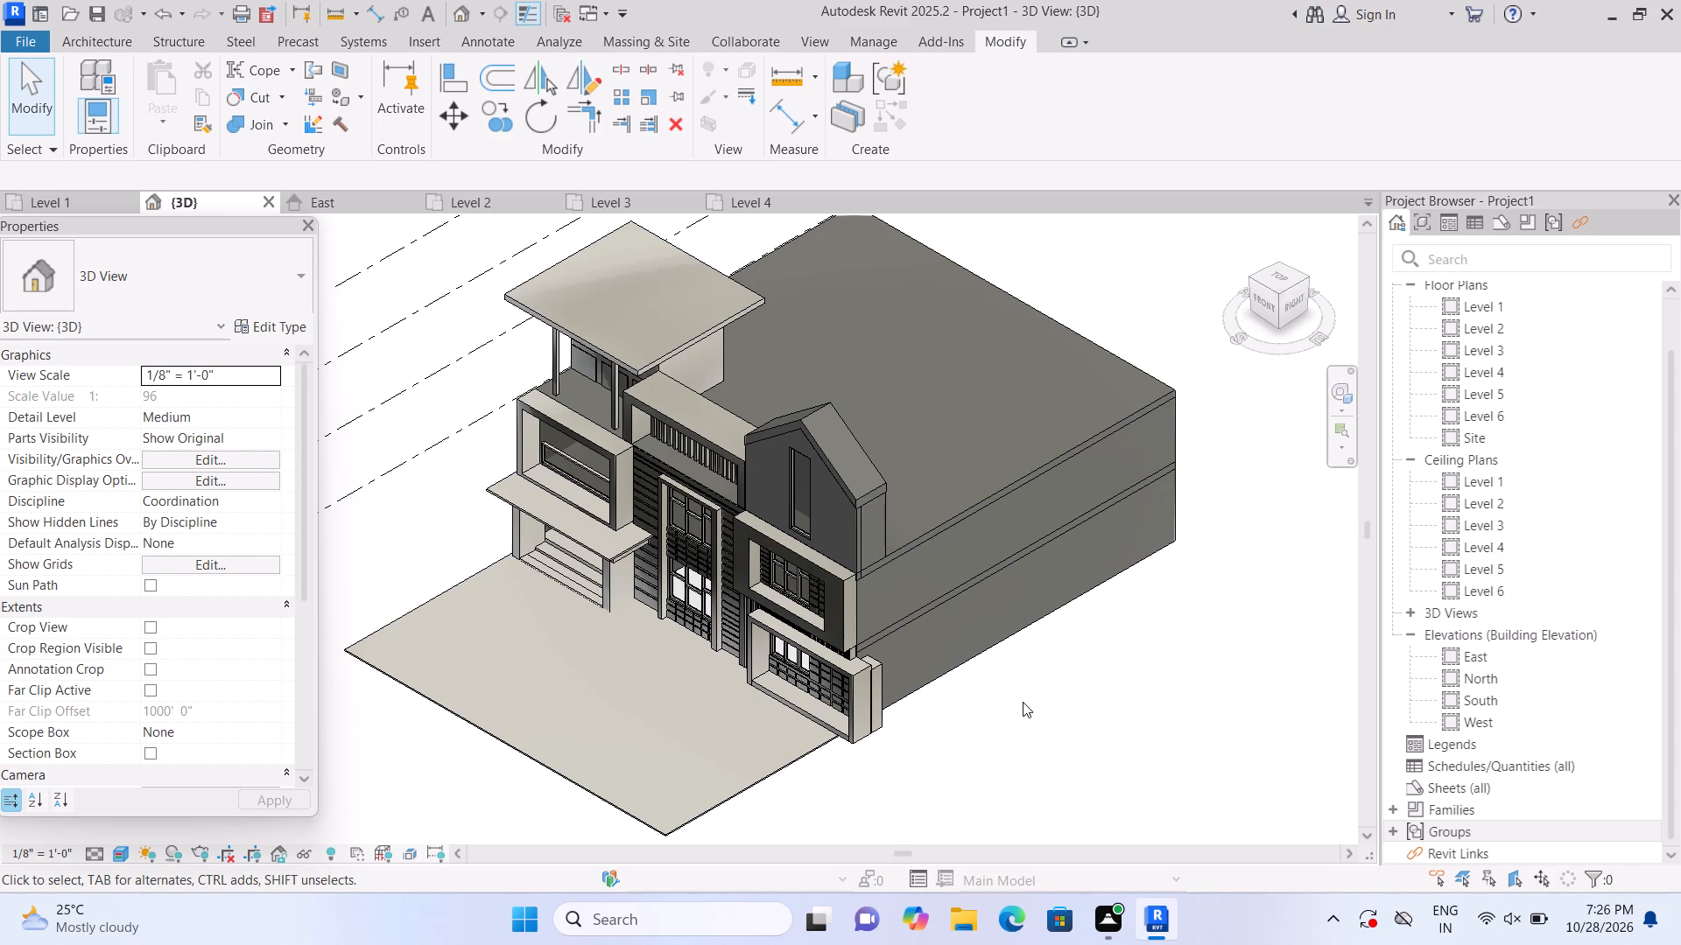
Save the project in the English-Imperial folder as "elevation of G+1 3D.rvt".
{"action": "key", "text": "ctrl+s"}
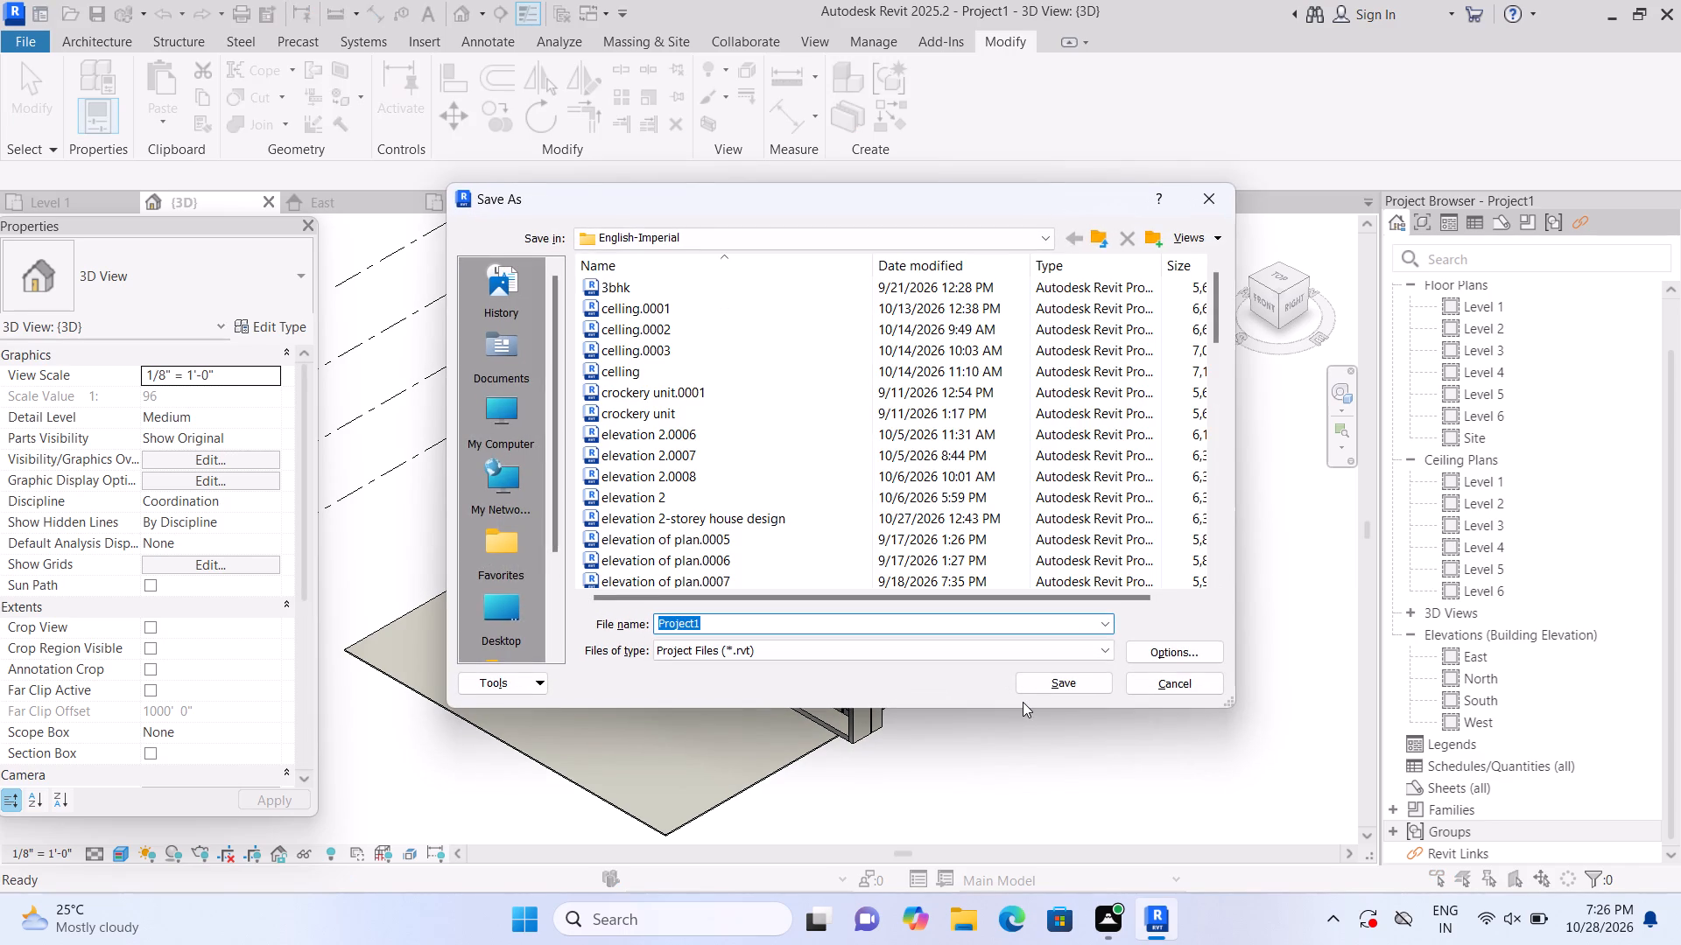
{"action": "key", "text": "BackSpace"}
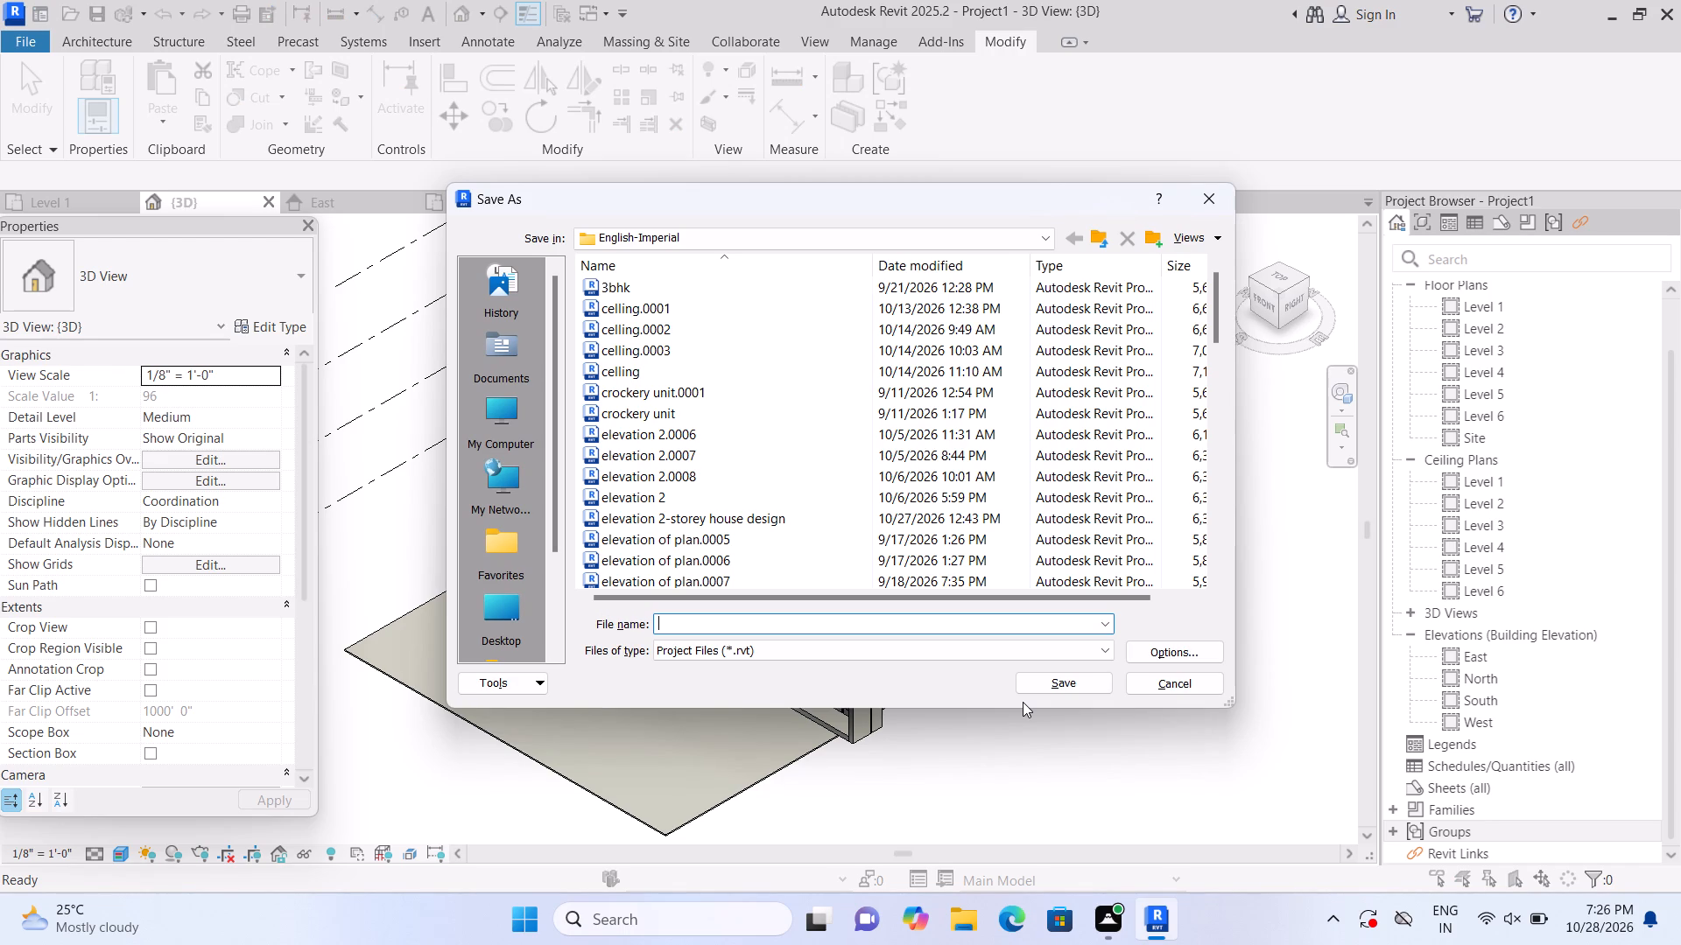
{"action": "type", "text": "ele"}
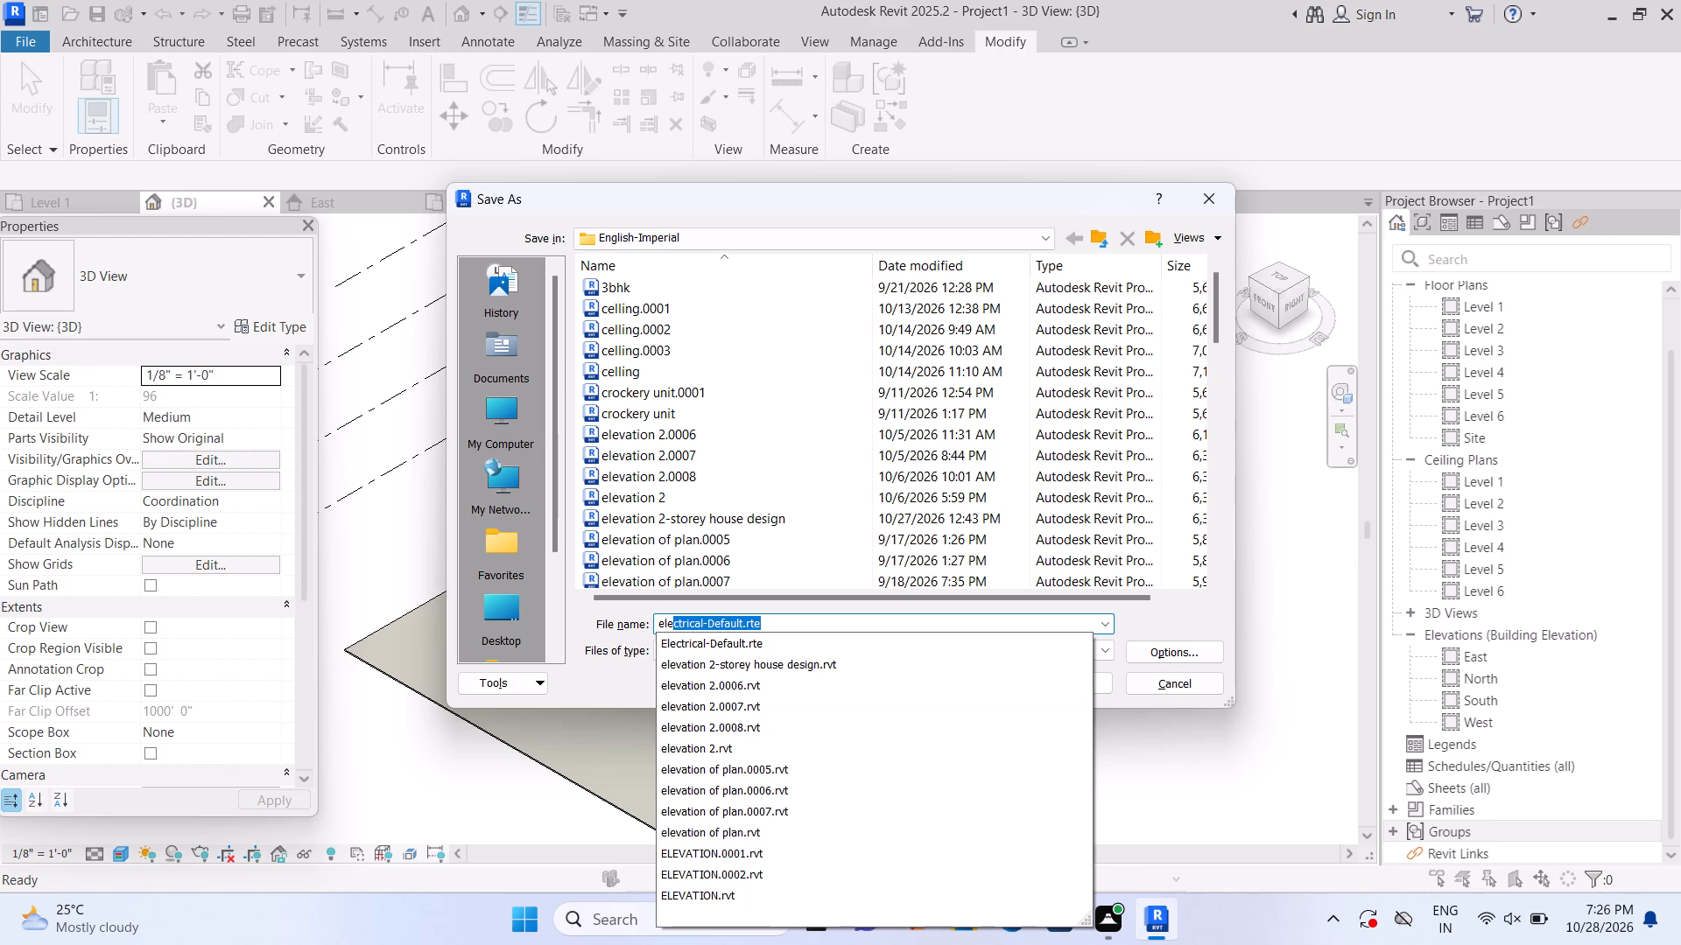
{"action": "type", "text": "vation"}
{"action": "key", "text": "space"}
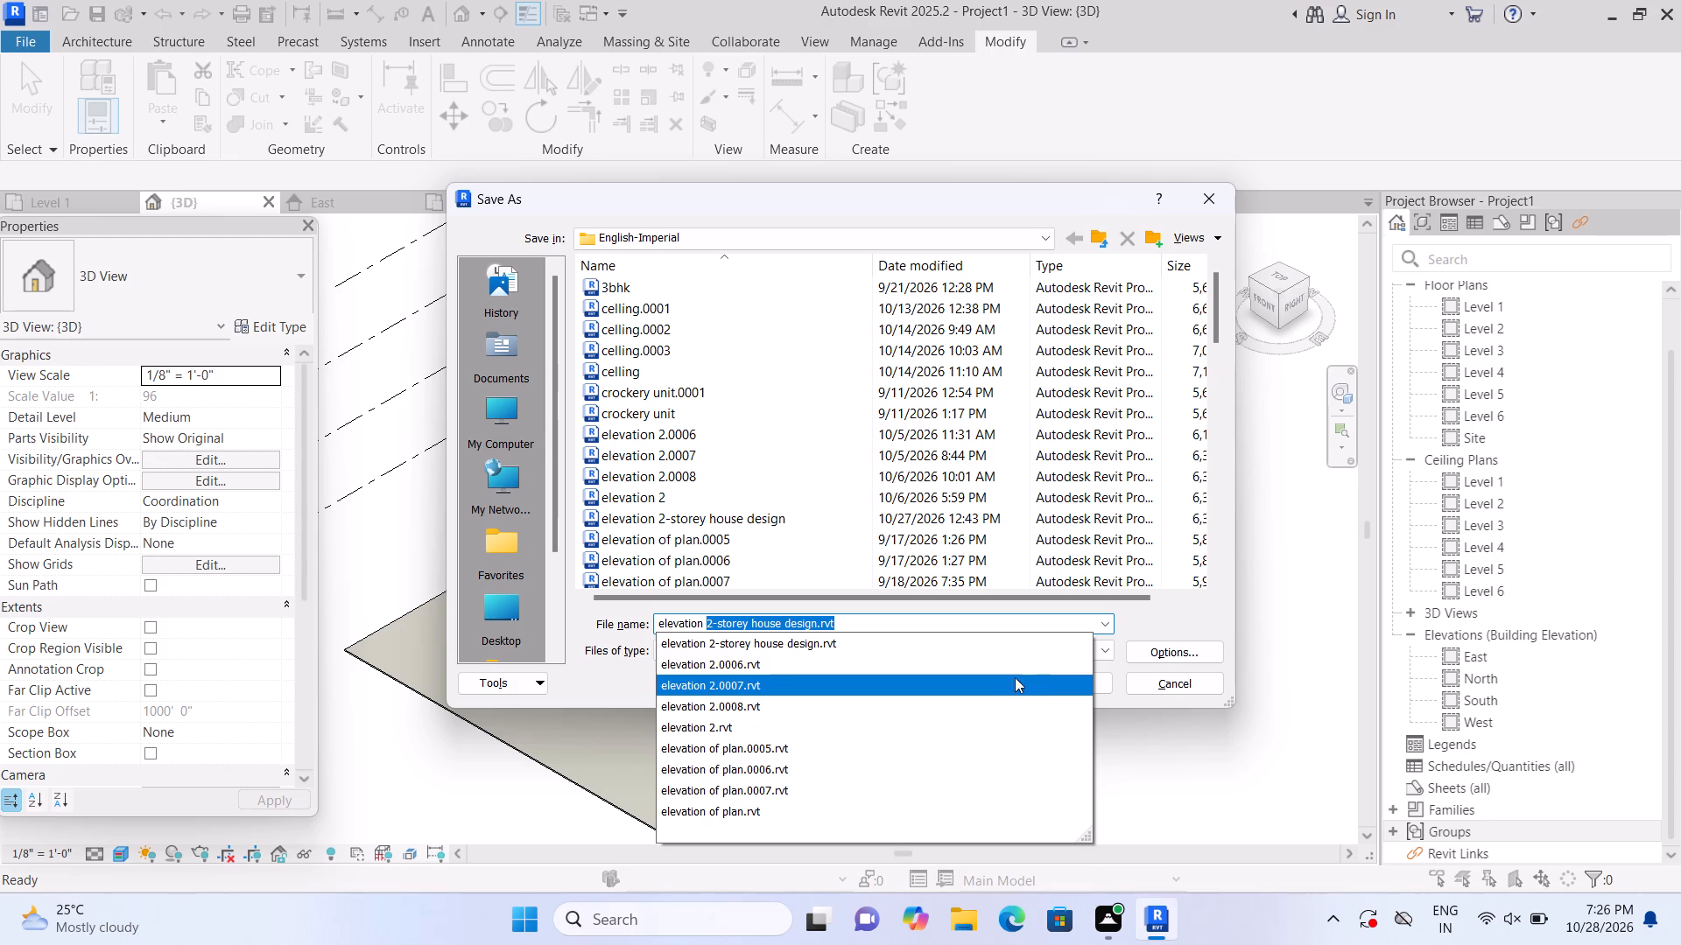
{"action": "left_click", "coordinate": [878, 625]}
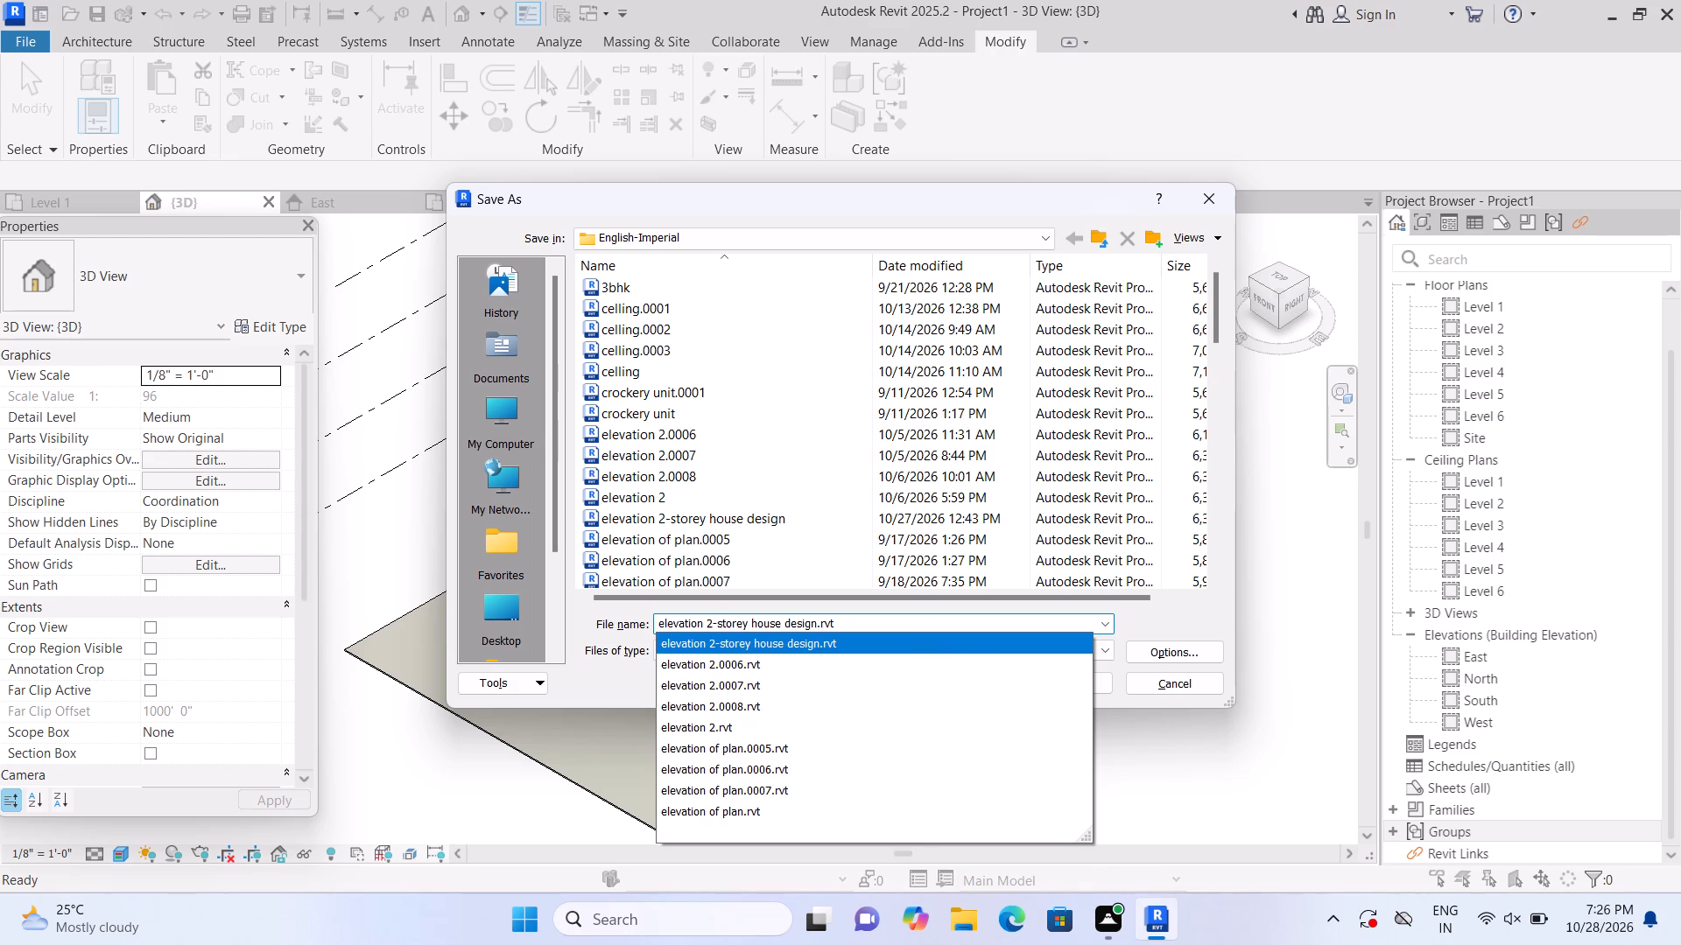
{"action": "key", "text": "BackSpace"}
{"action": "key", "text": "BackSpace"}
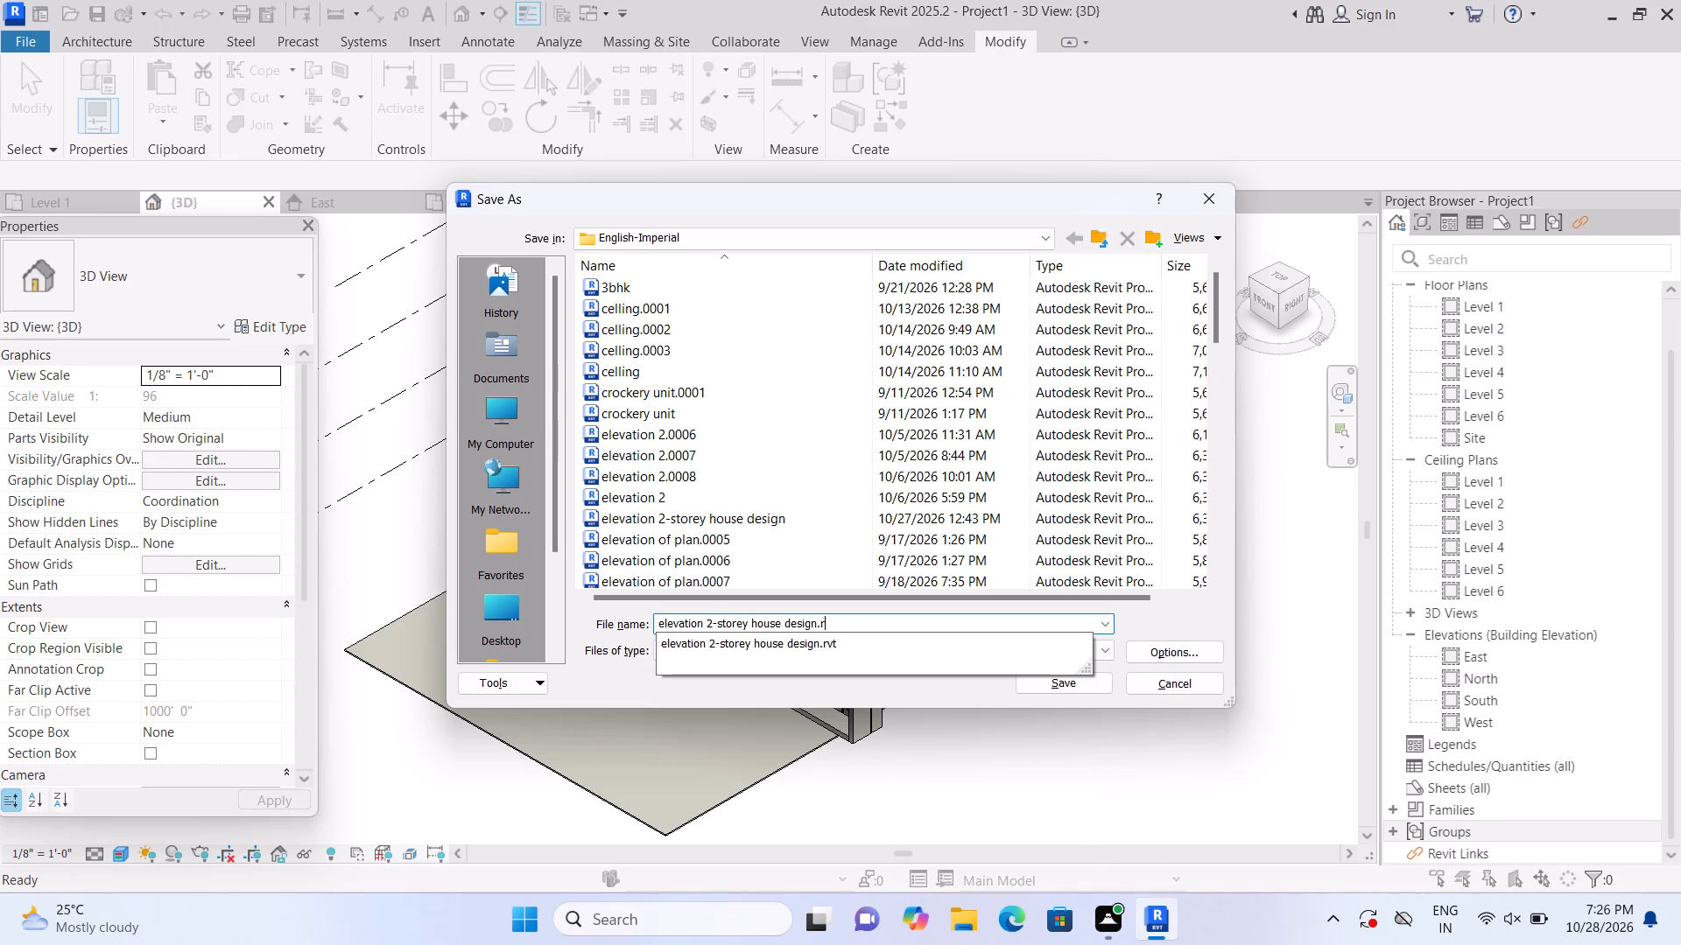
{"action": "key", "text": "BackSpace"}
{"action": "key", "text": "BackSpace"}
{"action": "key", "text": "BackSpace"}
{"action": "key", "text": "BackSpace"}
{"action": "key", "text": "BackSpace"}
{"action": "key", "text": "BackSpace"}
{"action": "key", "text": "BackSpace"}
{"action": "key", "text": "BackSpace"}
{"action": "key", "text": "BackSpace"}
{"action": "key", "text": "BackSpace"}
{"action": "key", "text": "BackSpace"}
{"action": "key", "text": "BackSpace"}
{"action": "key", "text": "BackSpace"}
{"action": "key", "text": "BackSpace"}
{"action": "key", "text": "BackSpace"}
{"action": "key", "text": "BackSpace"}
{"action": "key", "text": "BackSpace"}
{"action": "key", "text": "BackSpace"}
{"action": "key", "text": "BackSpace"}
{"action": "key", "text": "BackSpace"}
{"action": "key", "text": "BackSpace"}
{"action": "key", "text": "BackSpace"}
{"action": "key", "text": "BackSpace"}
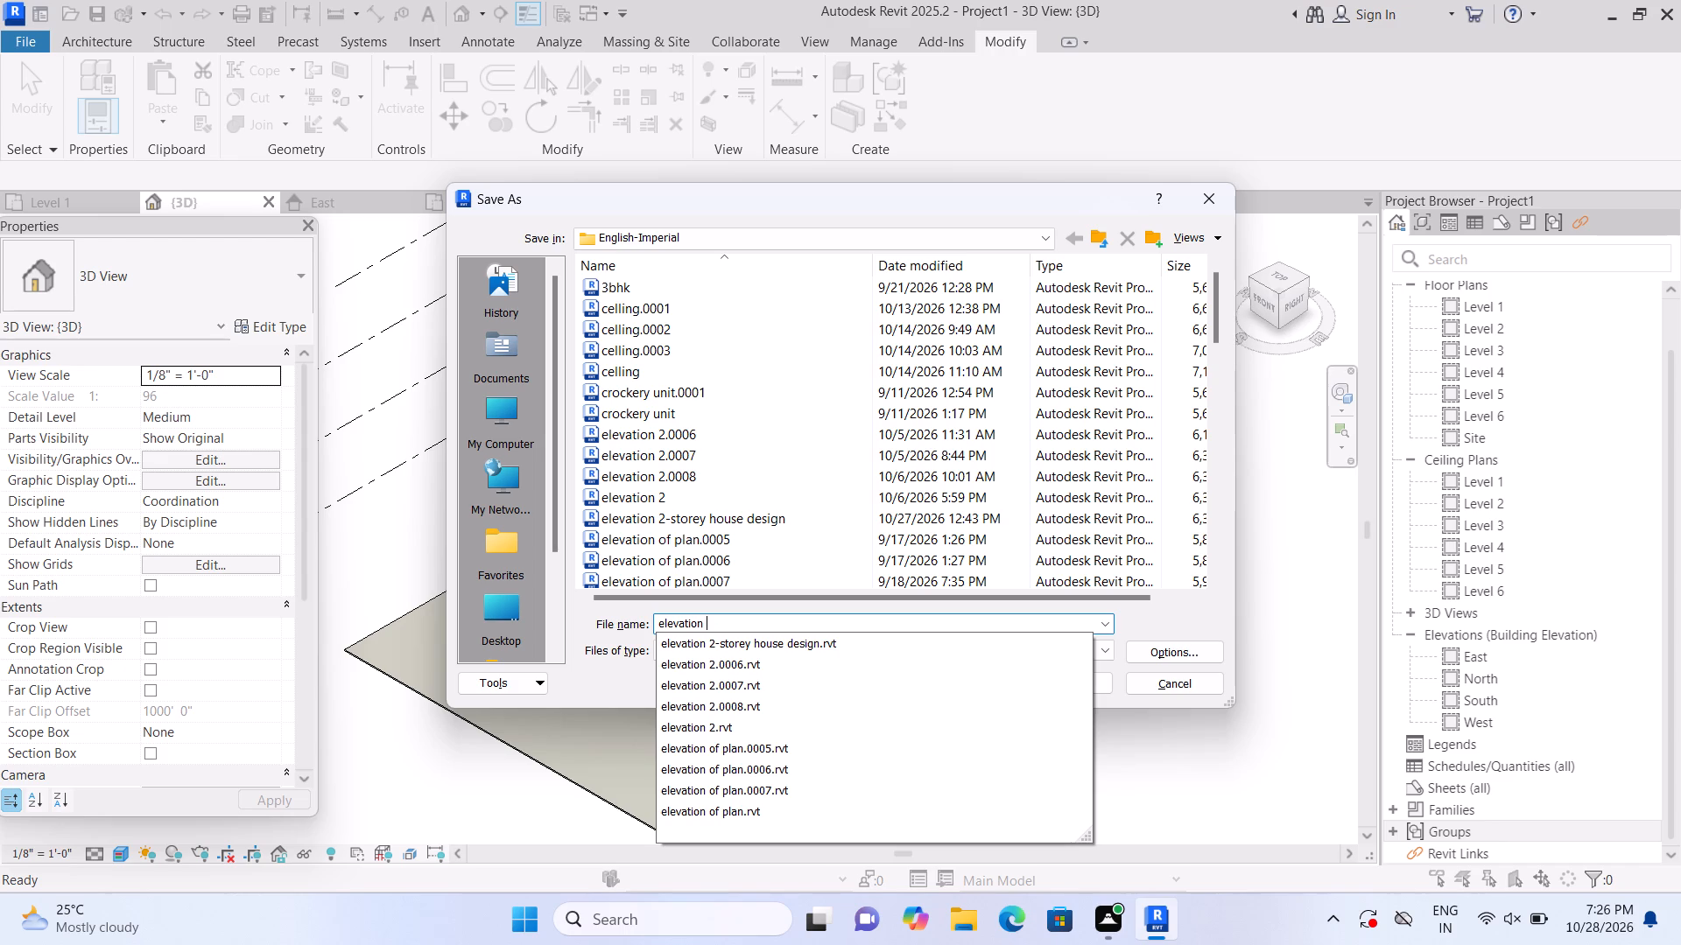
{"action": "type", "text": "of"}
{"action": "key", "text": "space"}
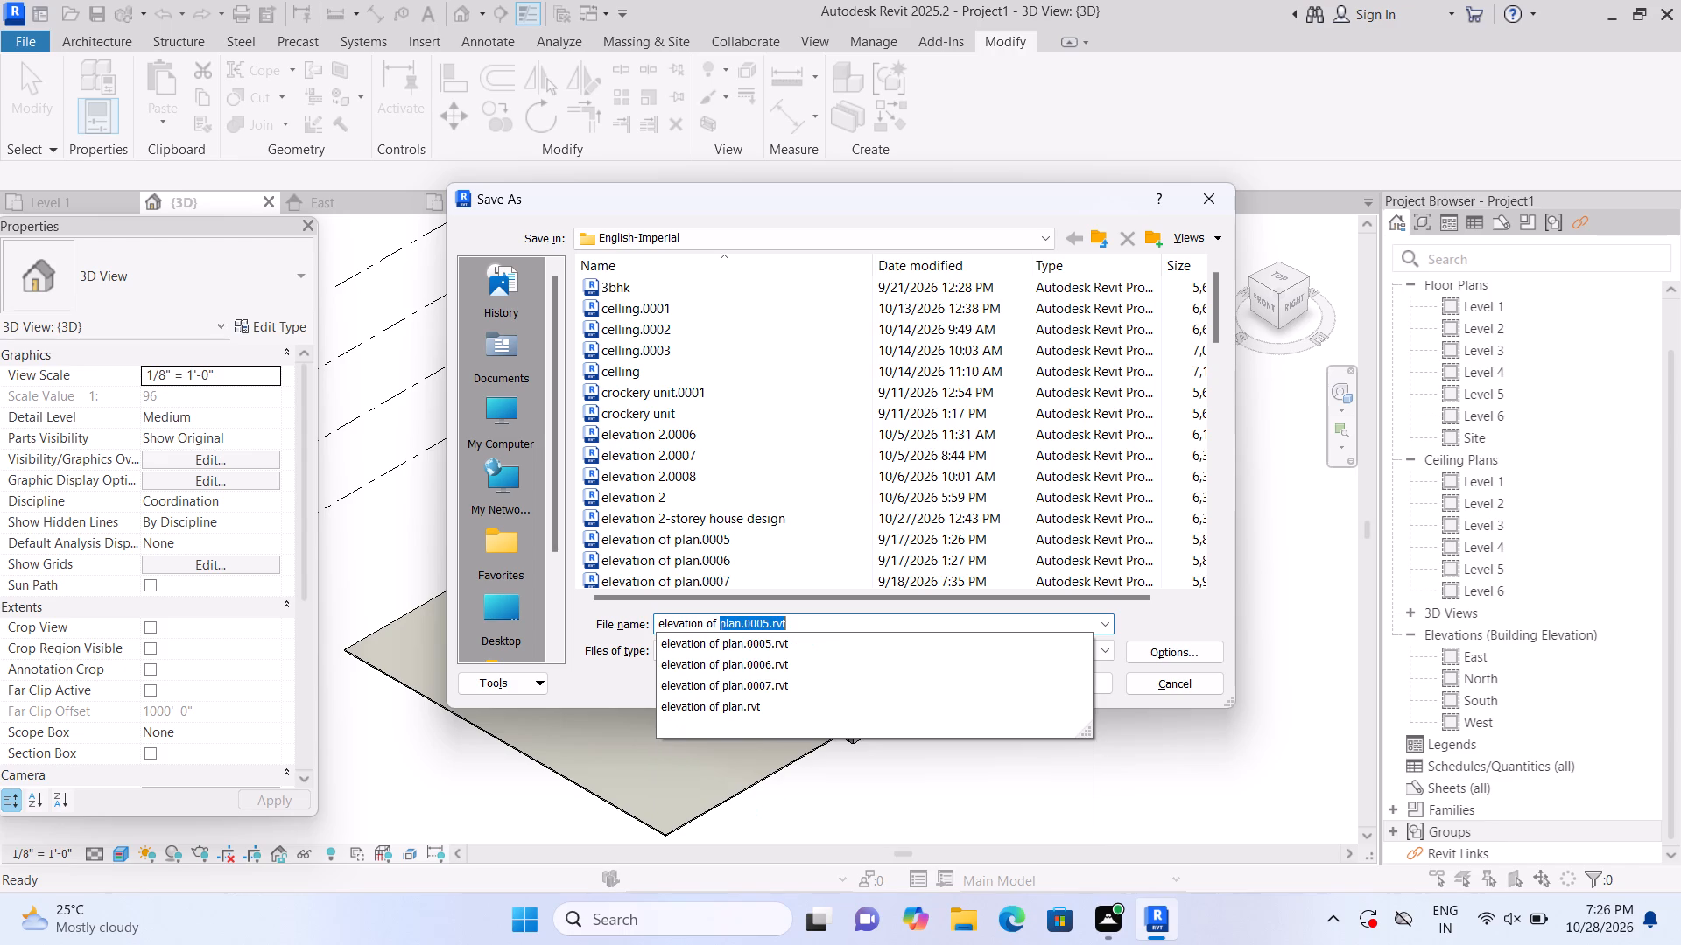
{"action": "key", "text": "g"}
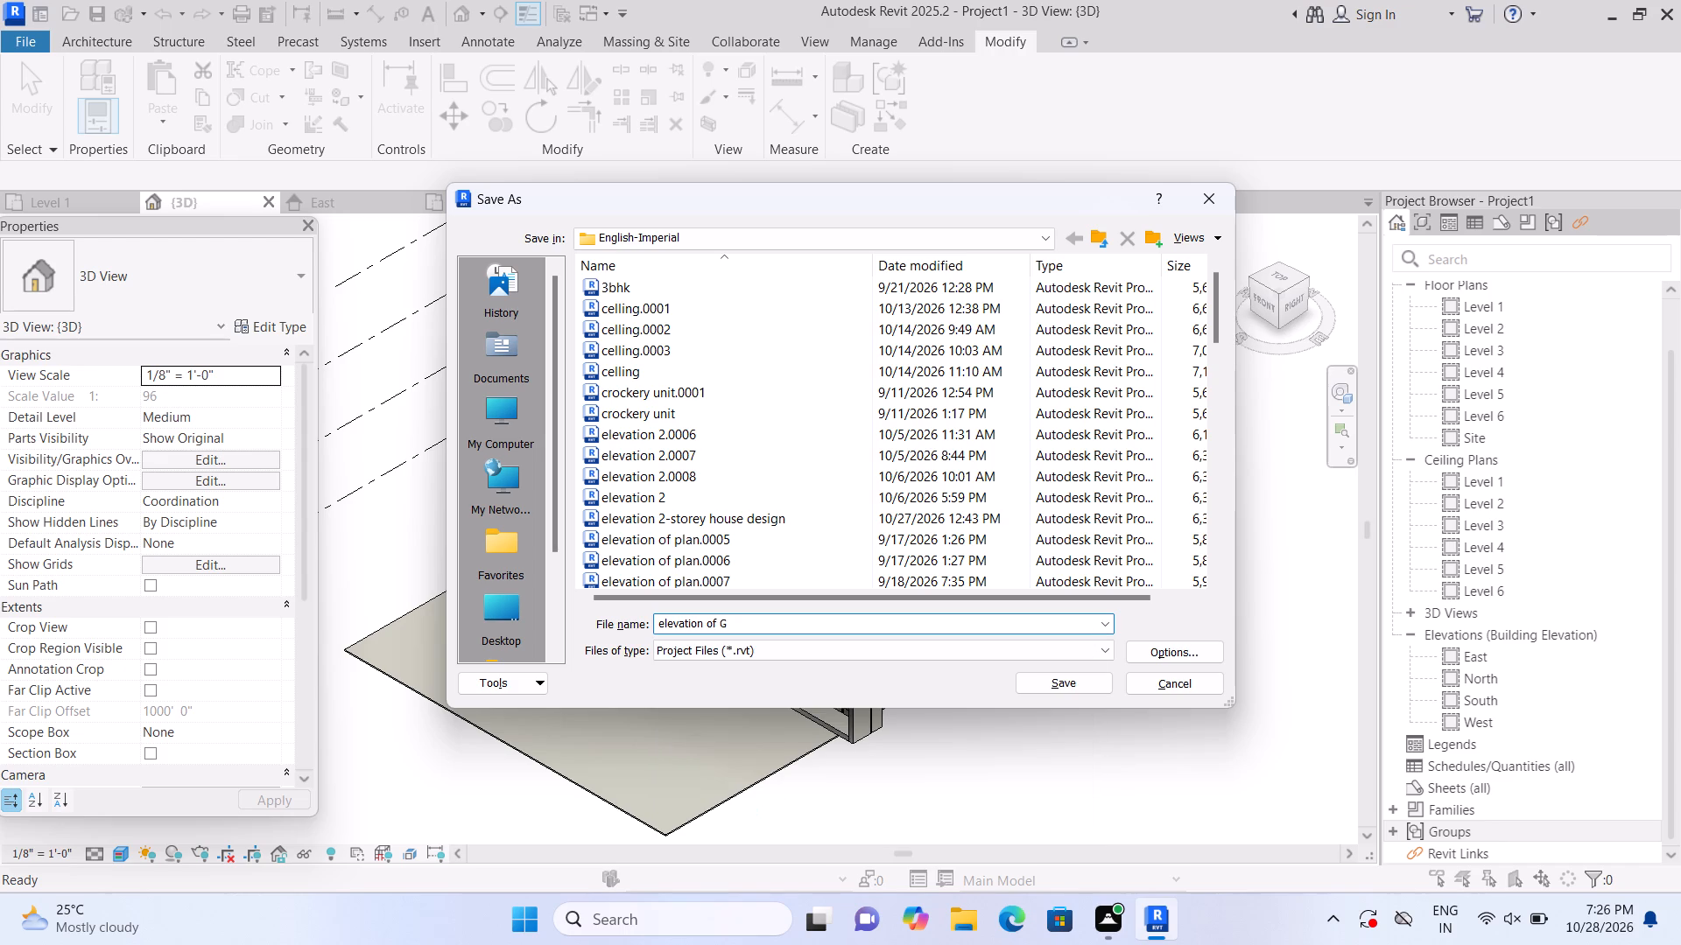
{"action": "key", "text": "shift+plus"}
{"action": "key", "text": "1"}
{"action": "key", "text": "space"}
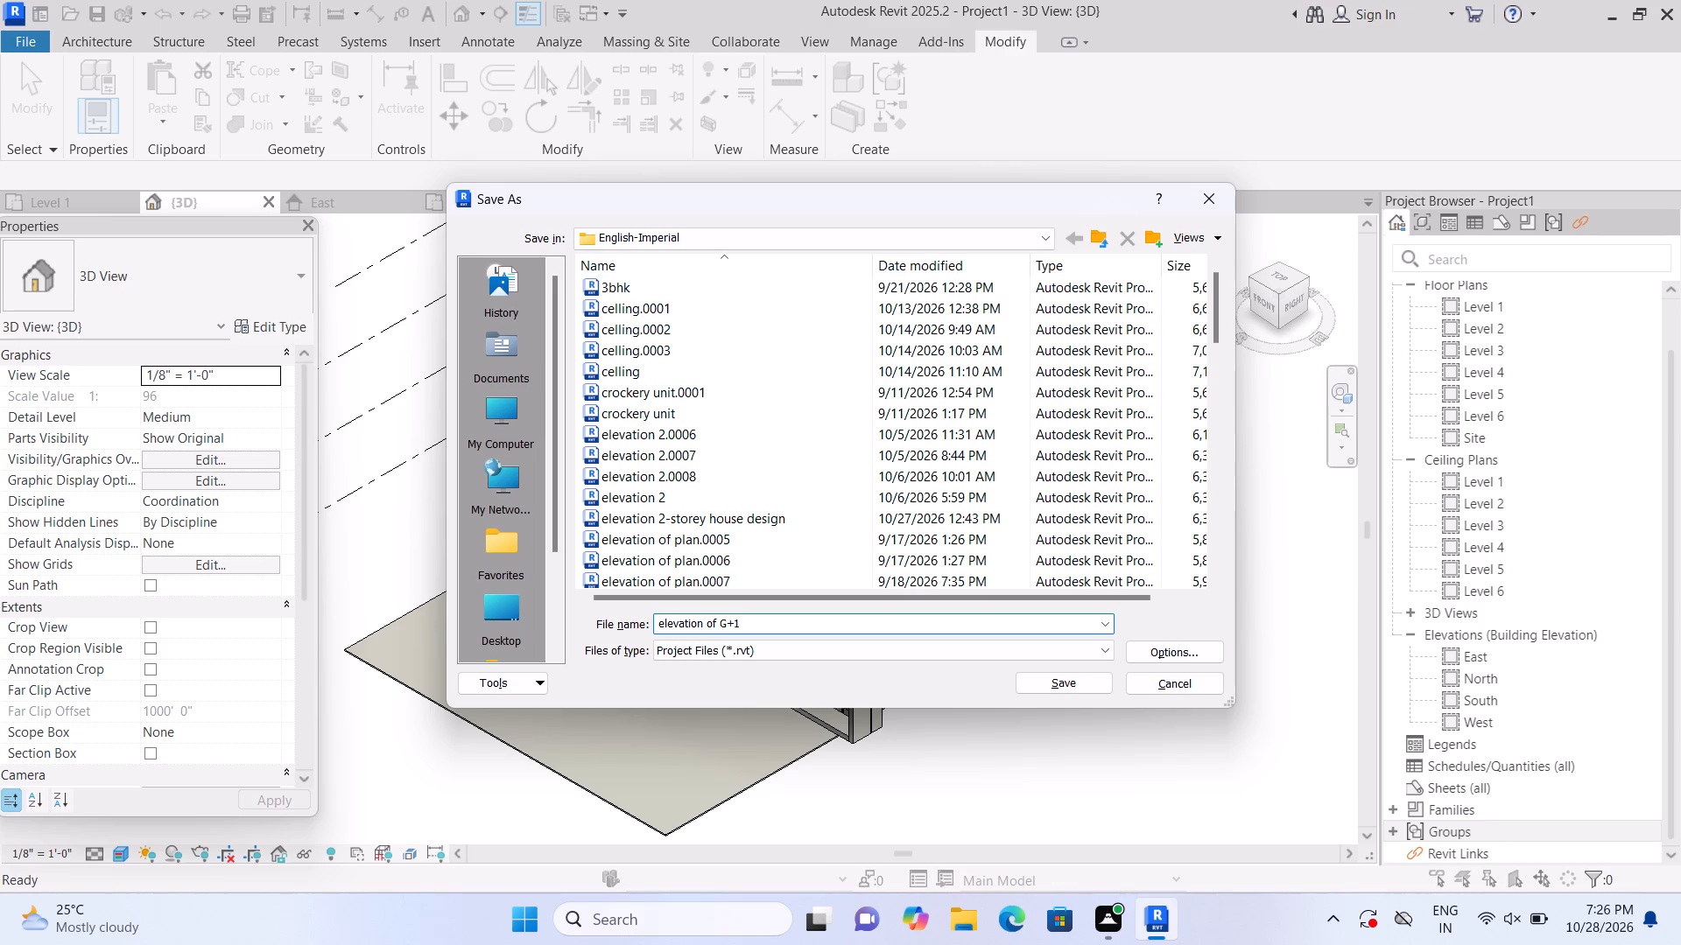
{"action": "key", "text": "3"}
{"action": "key", "text": "d"}
{"action": "key", "text": "period"}
{"action": "type", "text": "rvt"}
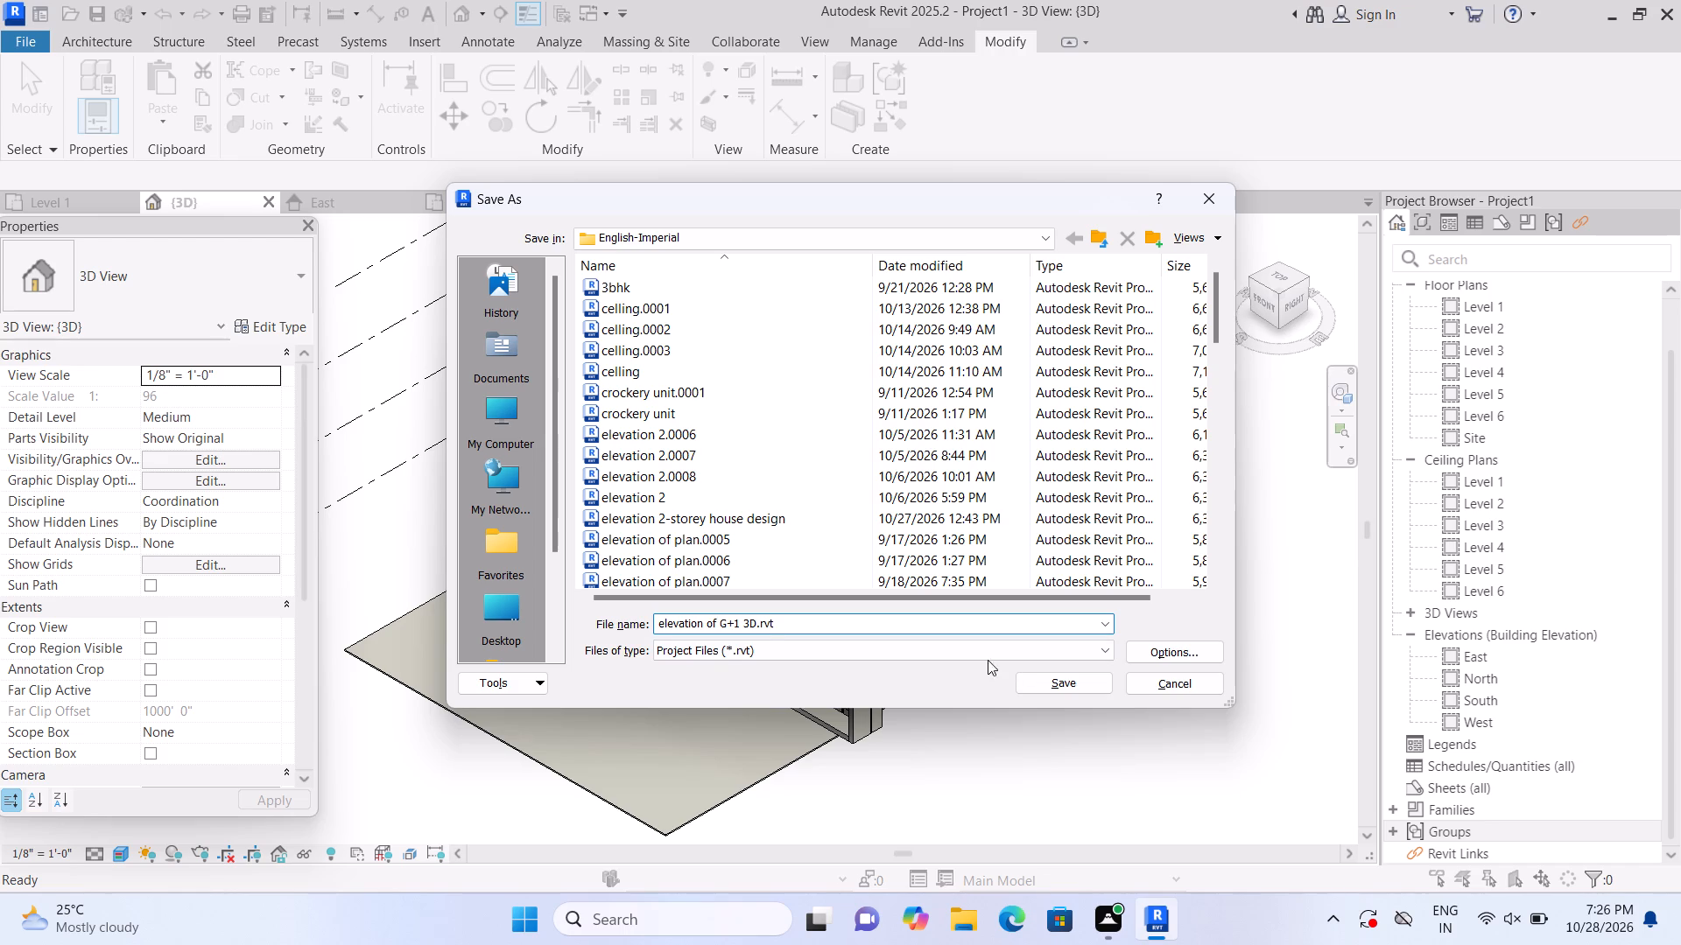
{"action": "left_click", "coordinate": [1058, 685]}
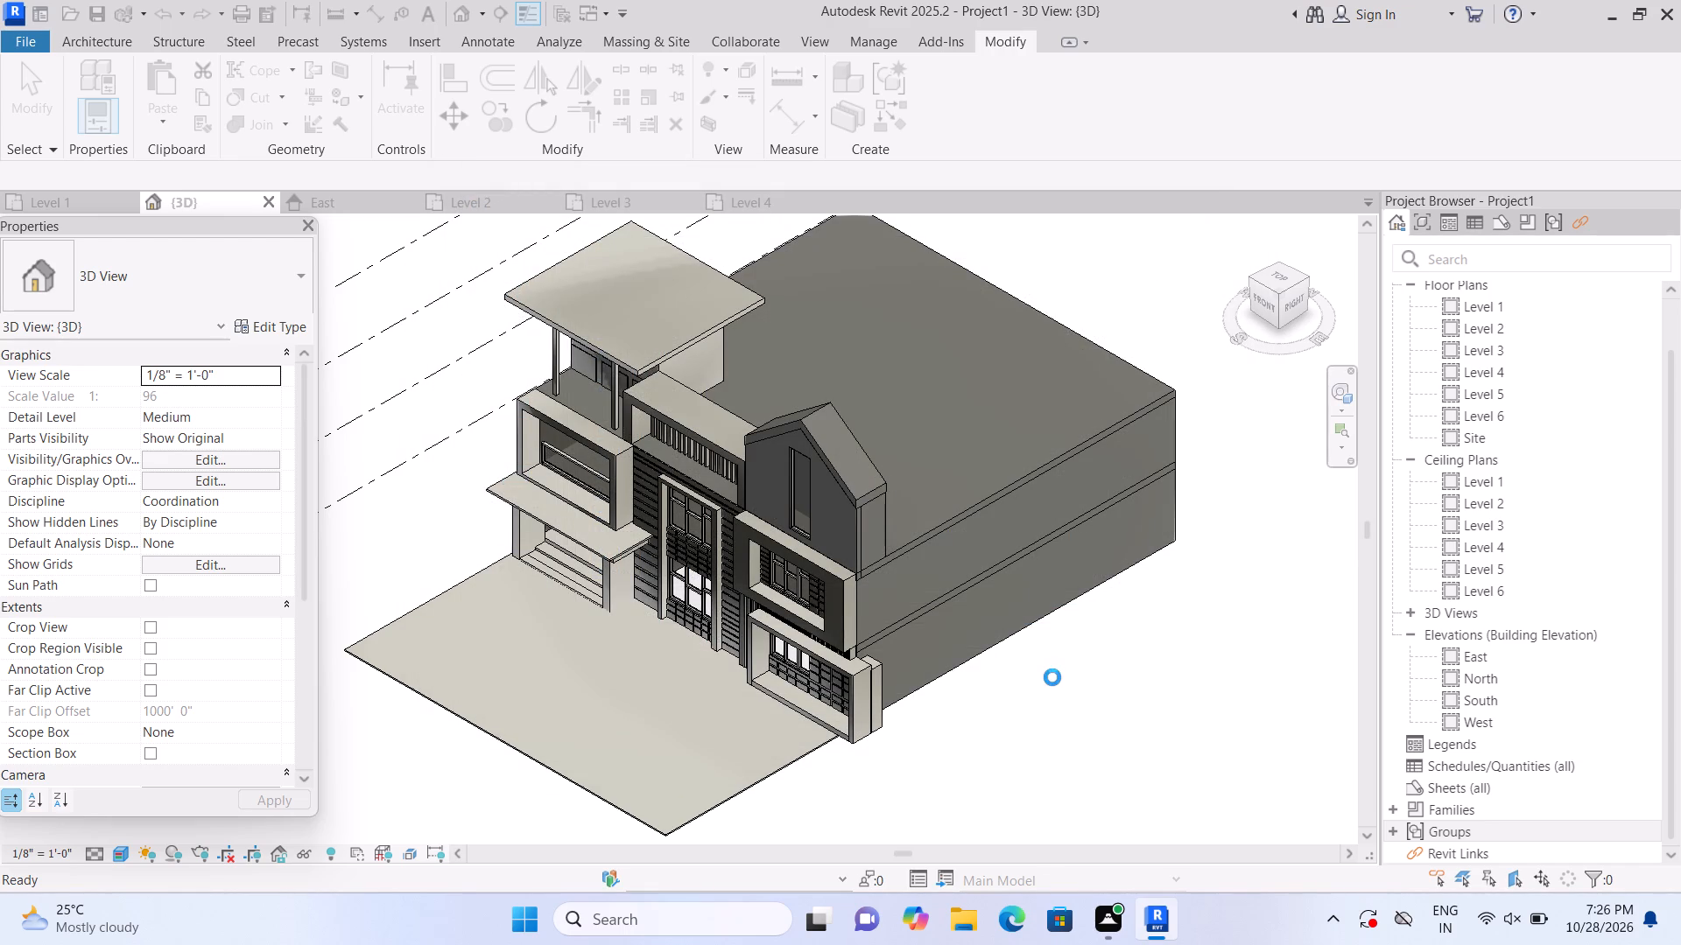
Print the current 3D view with Microsoft Print to PDF, saving it in Documents as "elevation of G+1 3D".
{"action": "key", "text": "ctrl+p"}
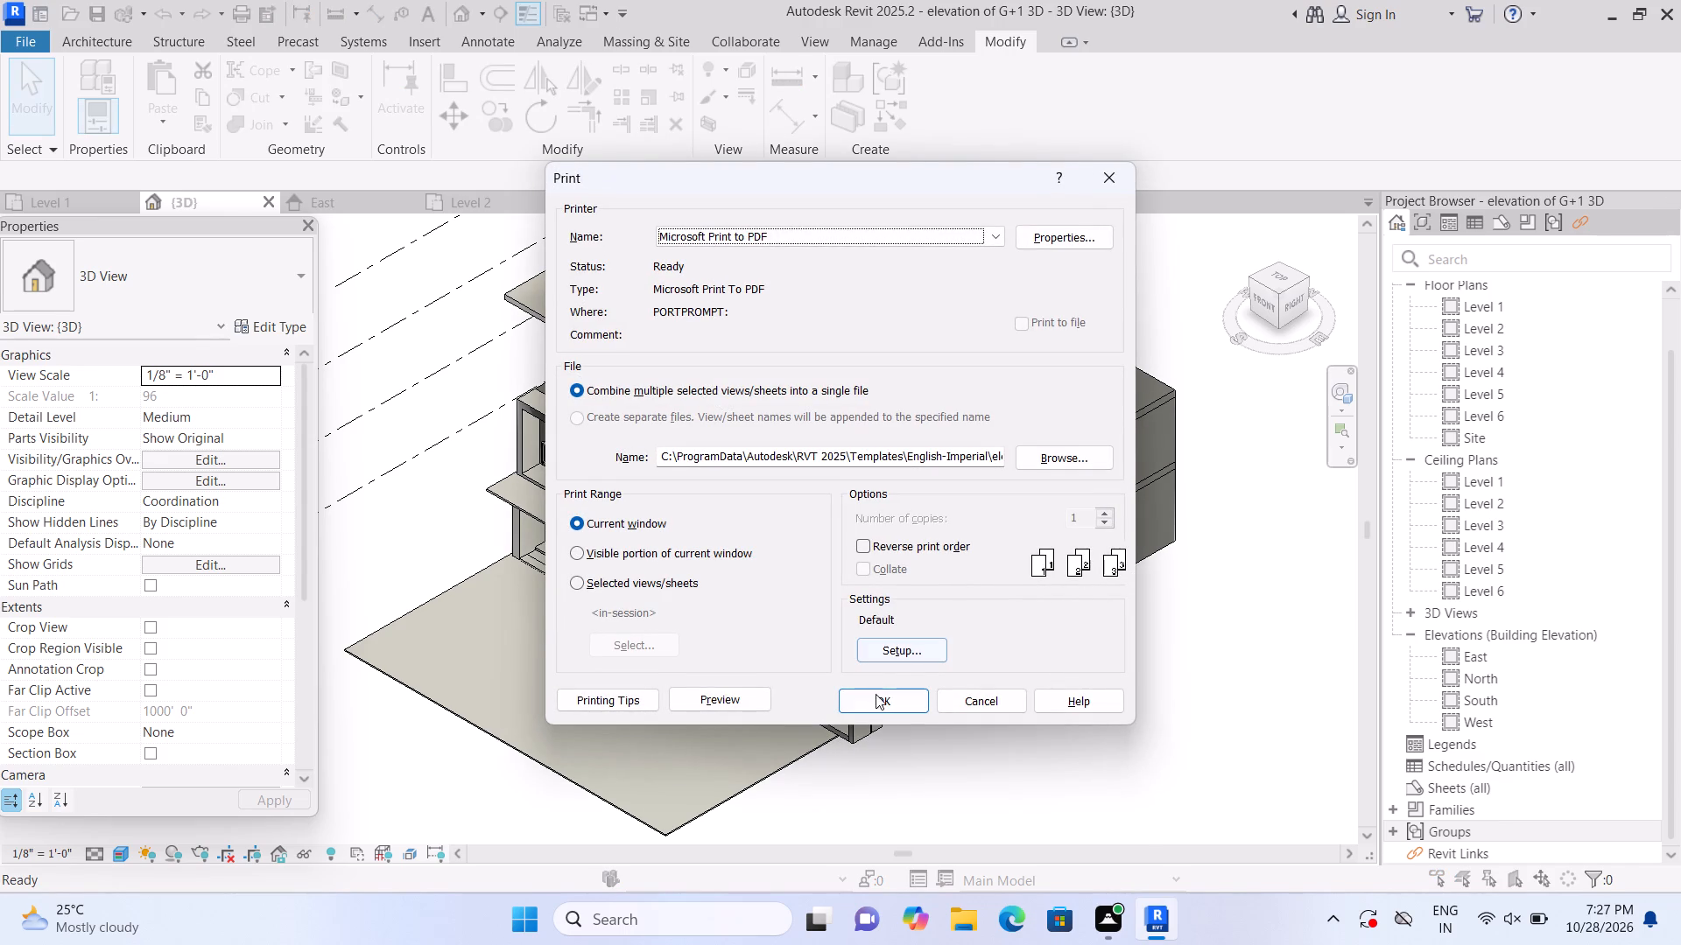
{"action": "left_click", "coordinate": [885, 694]}
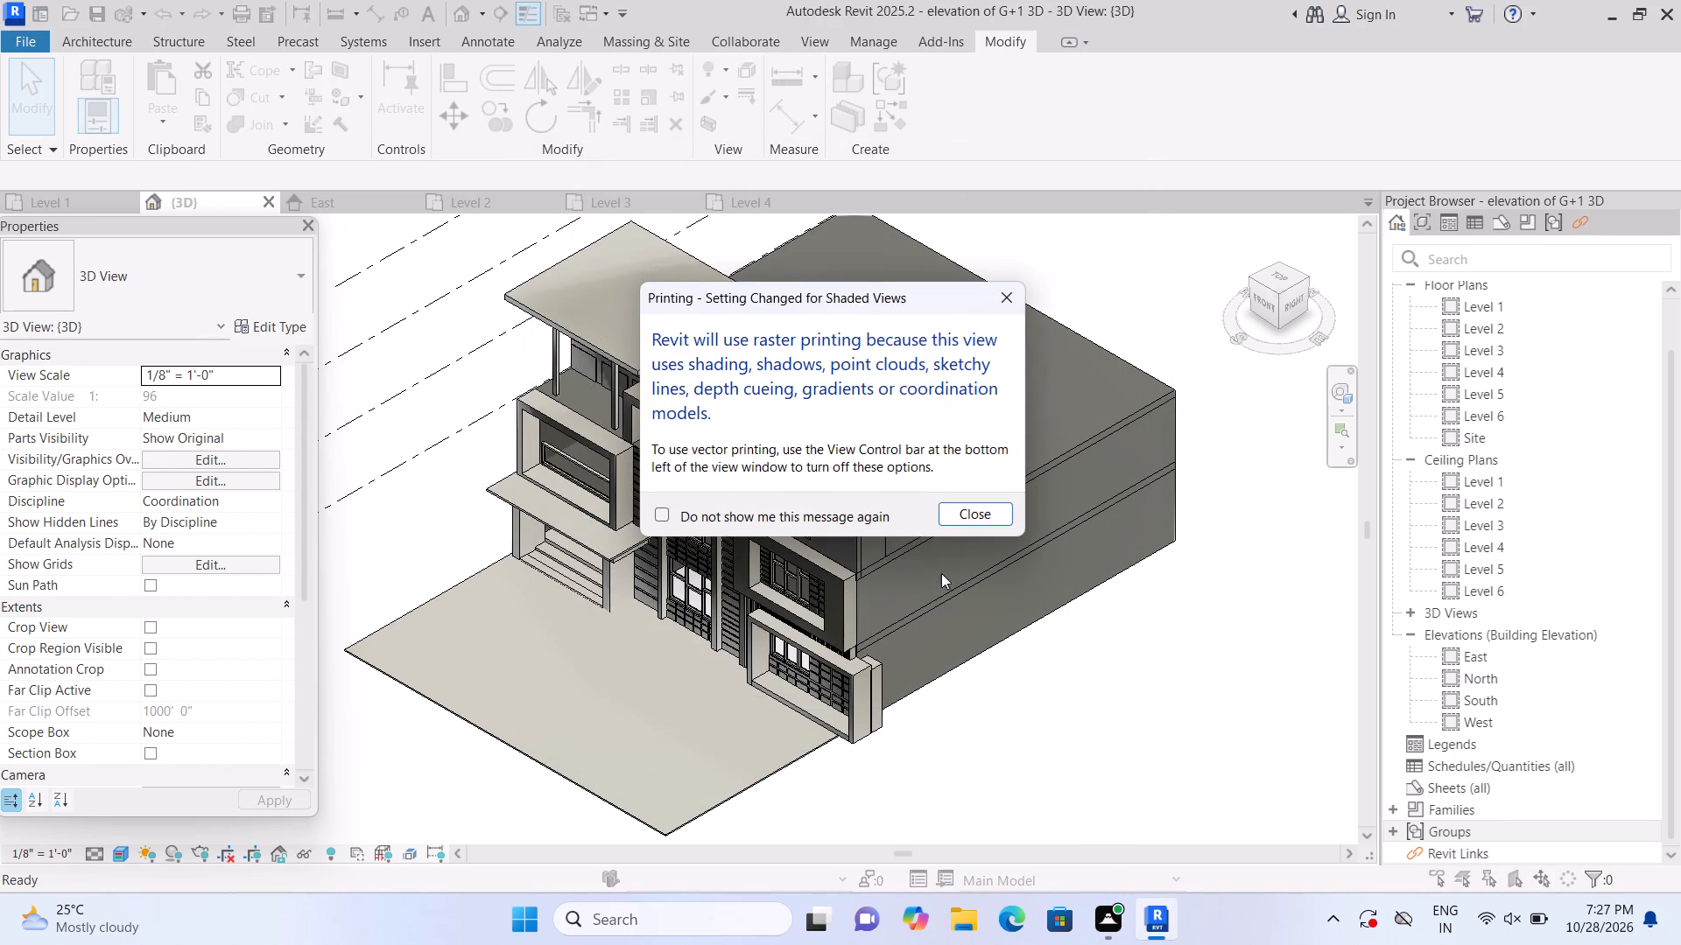
{"action": "left_click", "coordinate": [980, 513]}
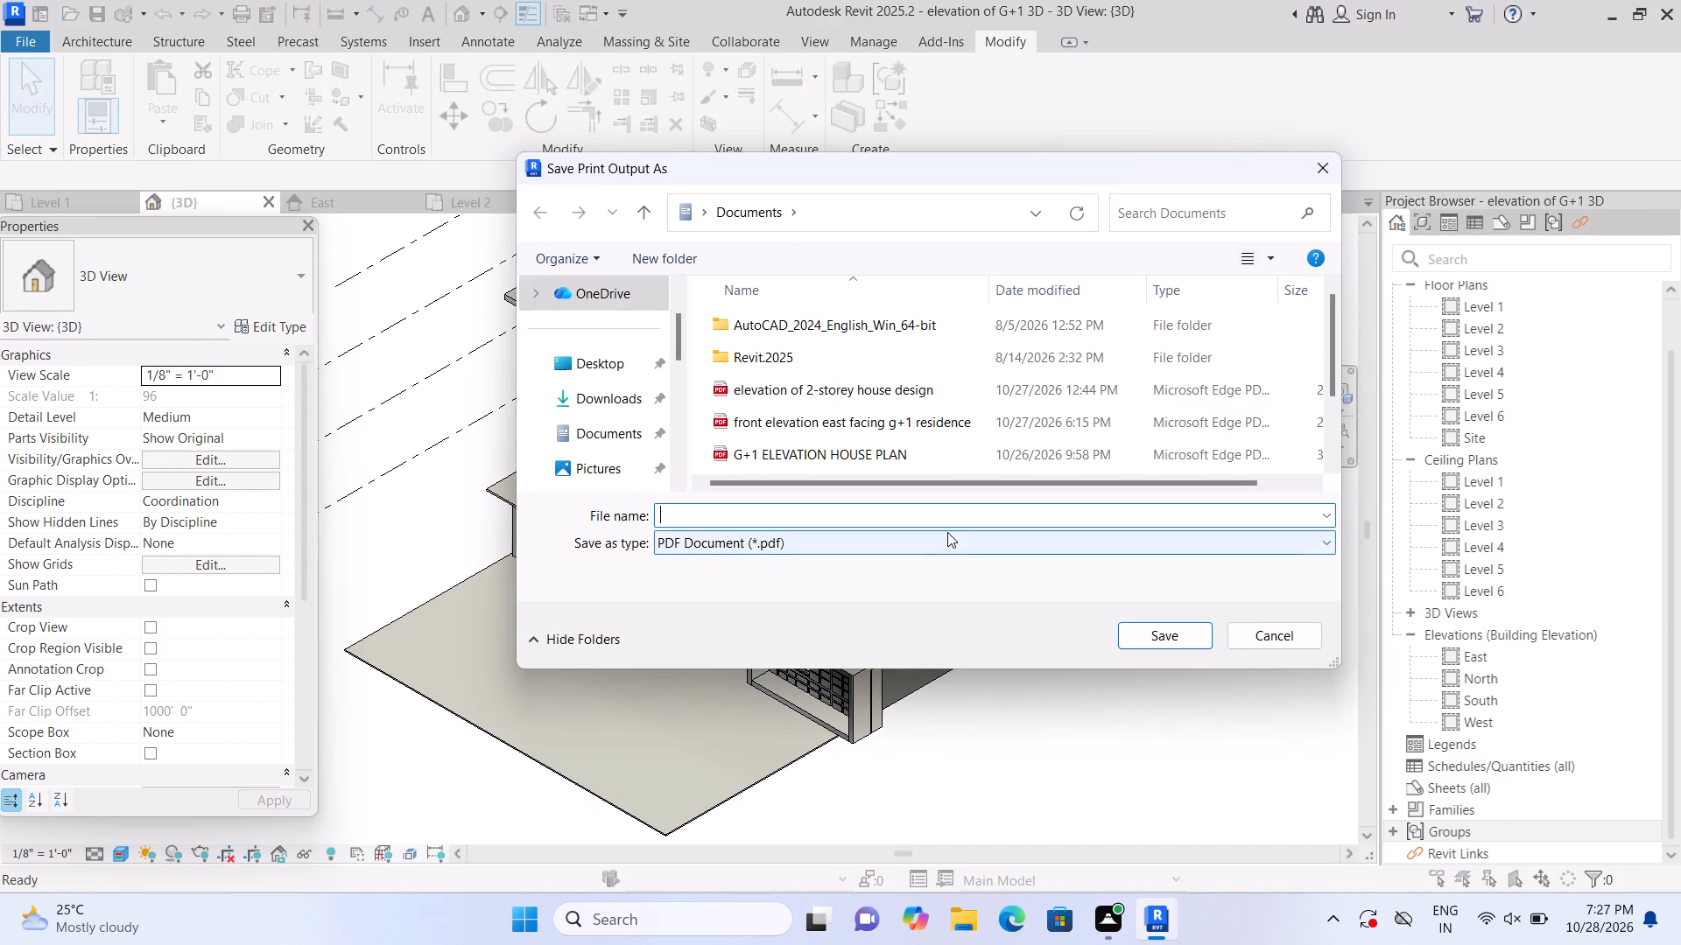
{"action": "type", "text": "ele"}
{"action": "type", "text": "vation"}
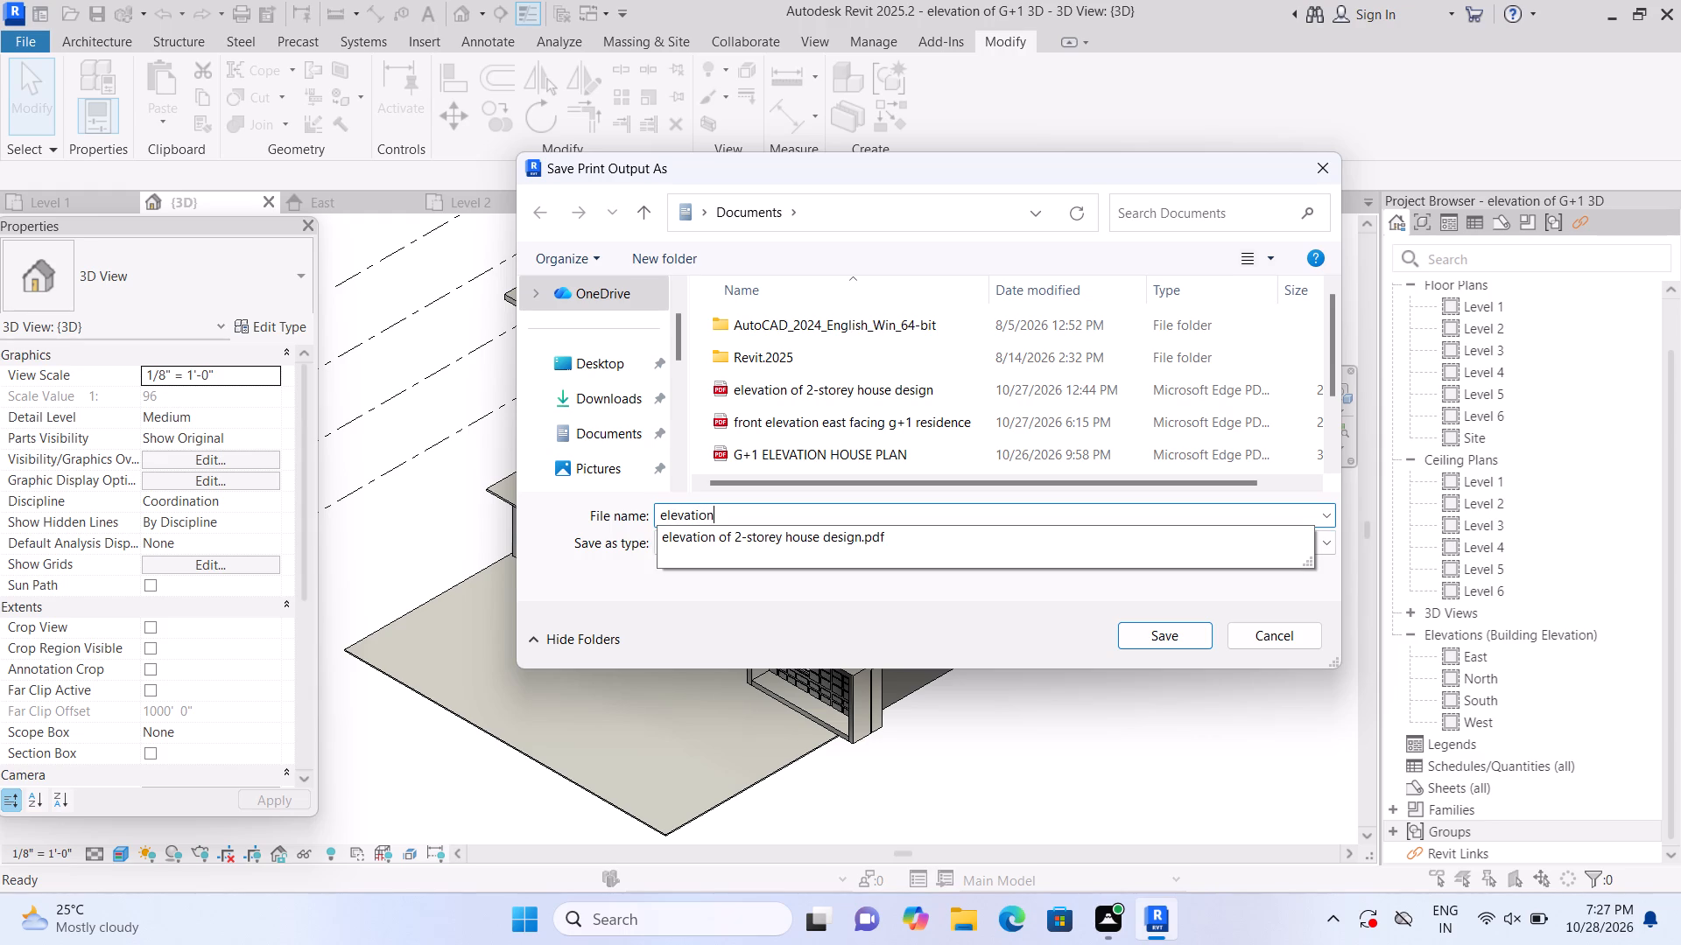
{"action": "key", "text": "space"}
{"action": "type", "text": "of"}
{"action": "key", "text": "space"}
{"action": "key", "text": "g"}
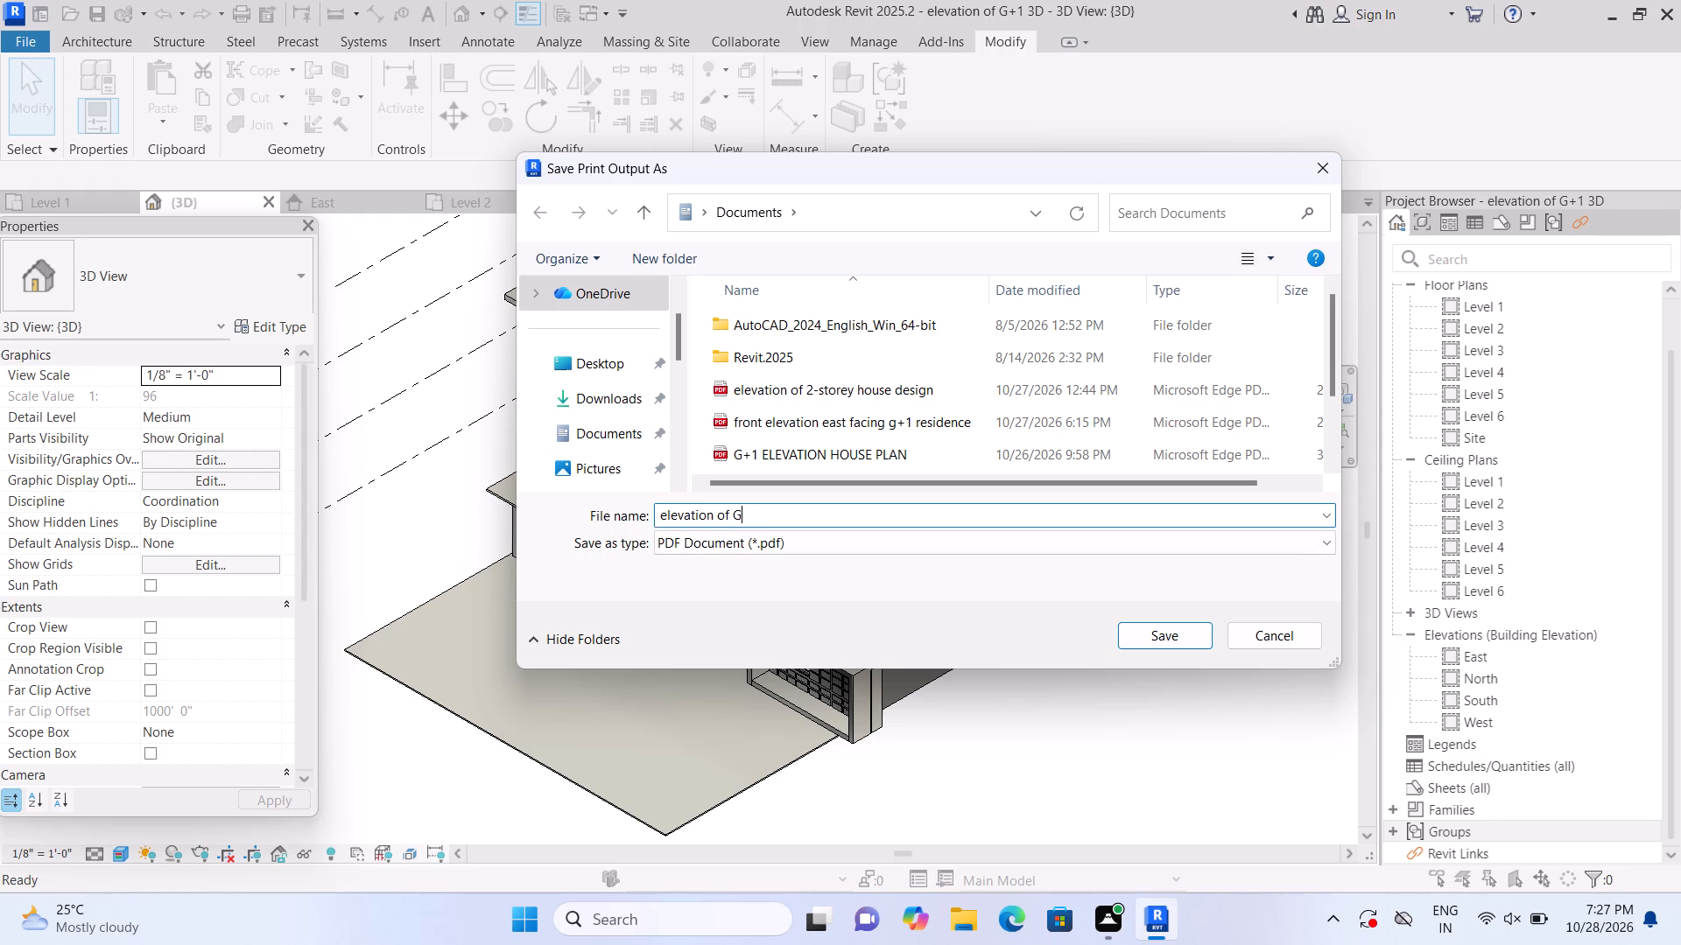
{"action": "type", "text": "+1"}
{"action": "key", "text": "space"}
{"action": "key", "text": "3"}
{"action": "key", "text": "d"}
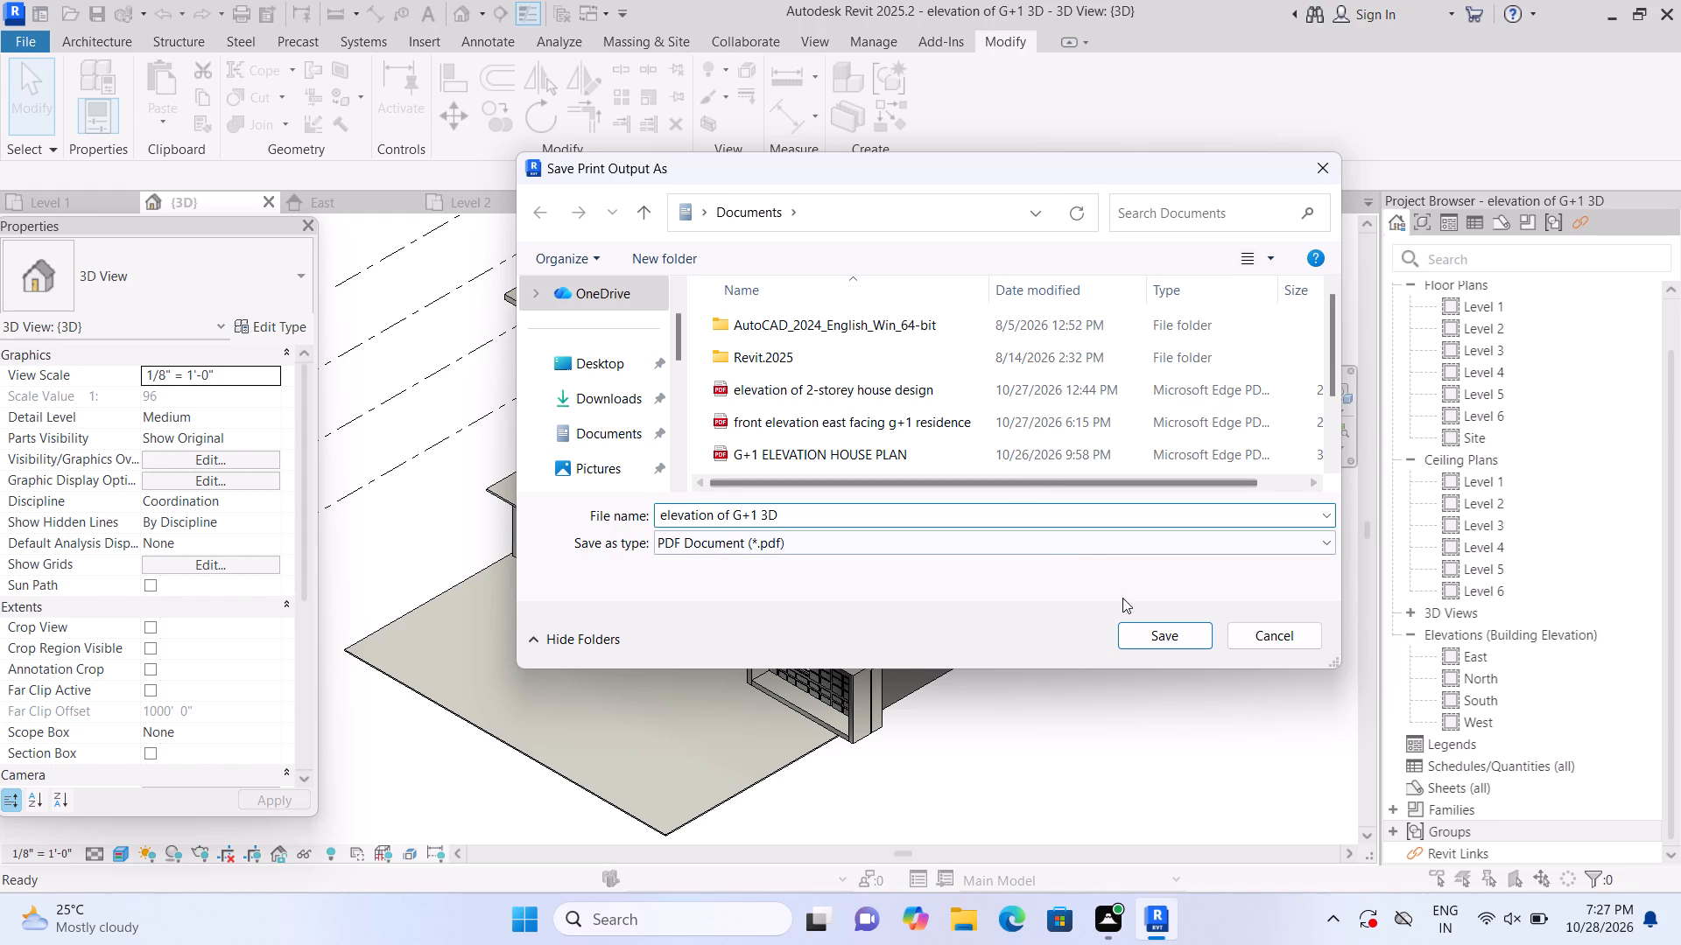
{"action": "left_click", "coordinate": [1157, 635]}
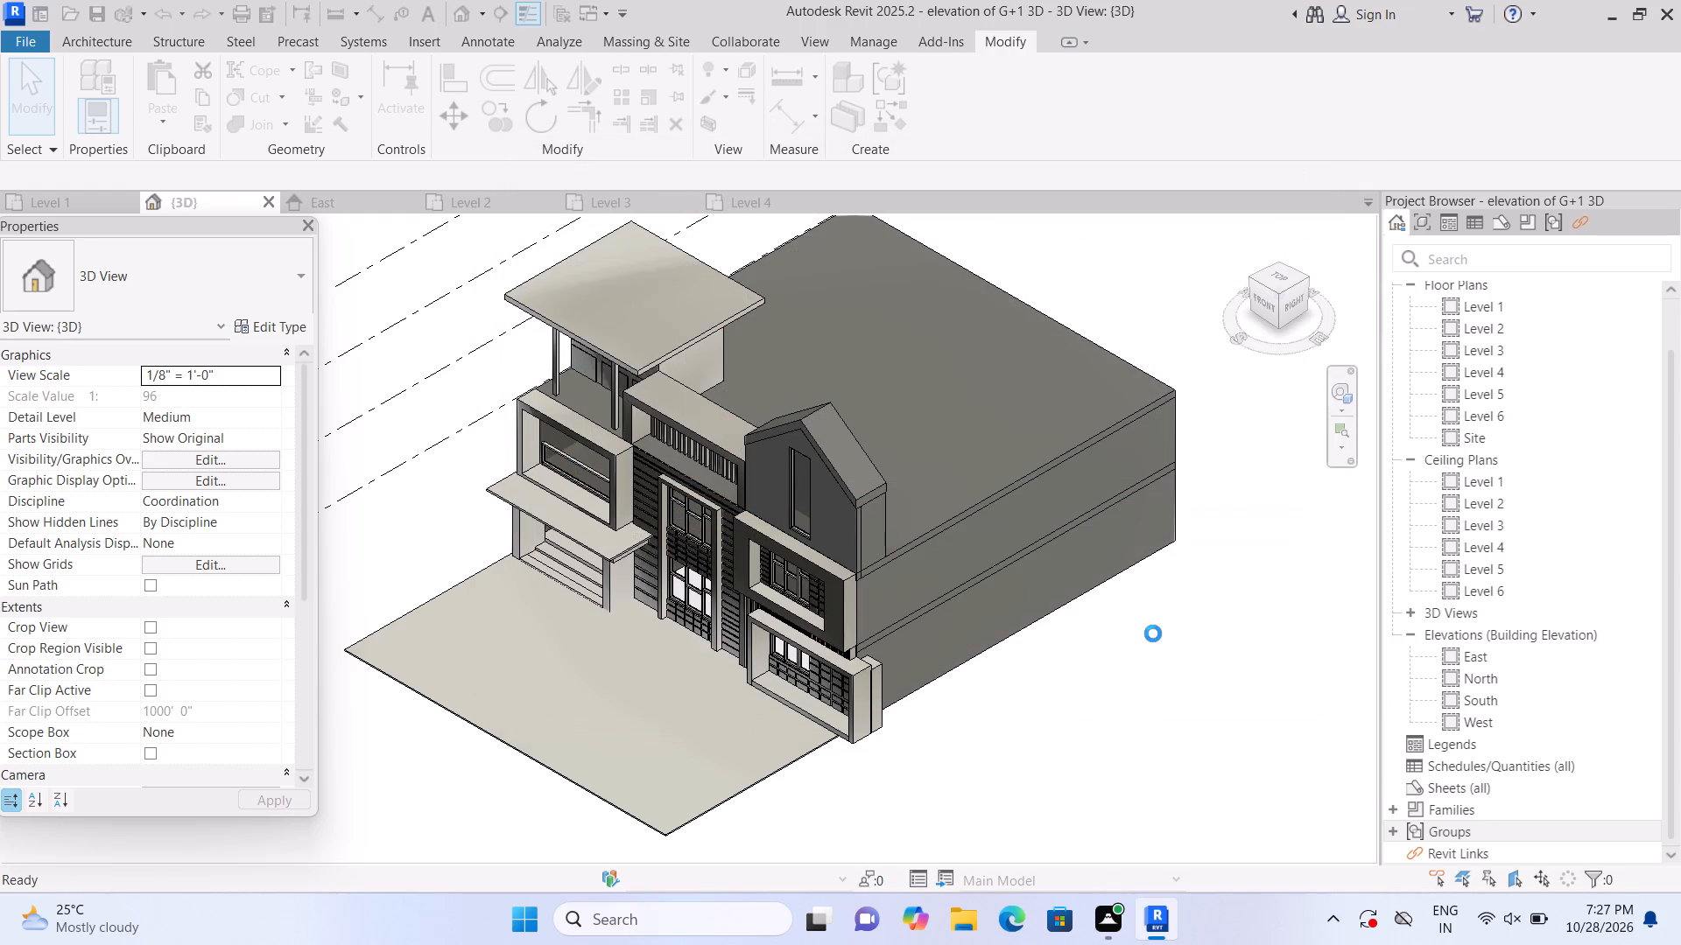